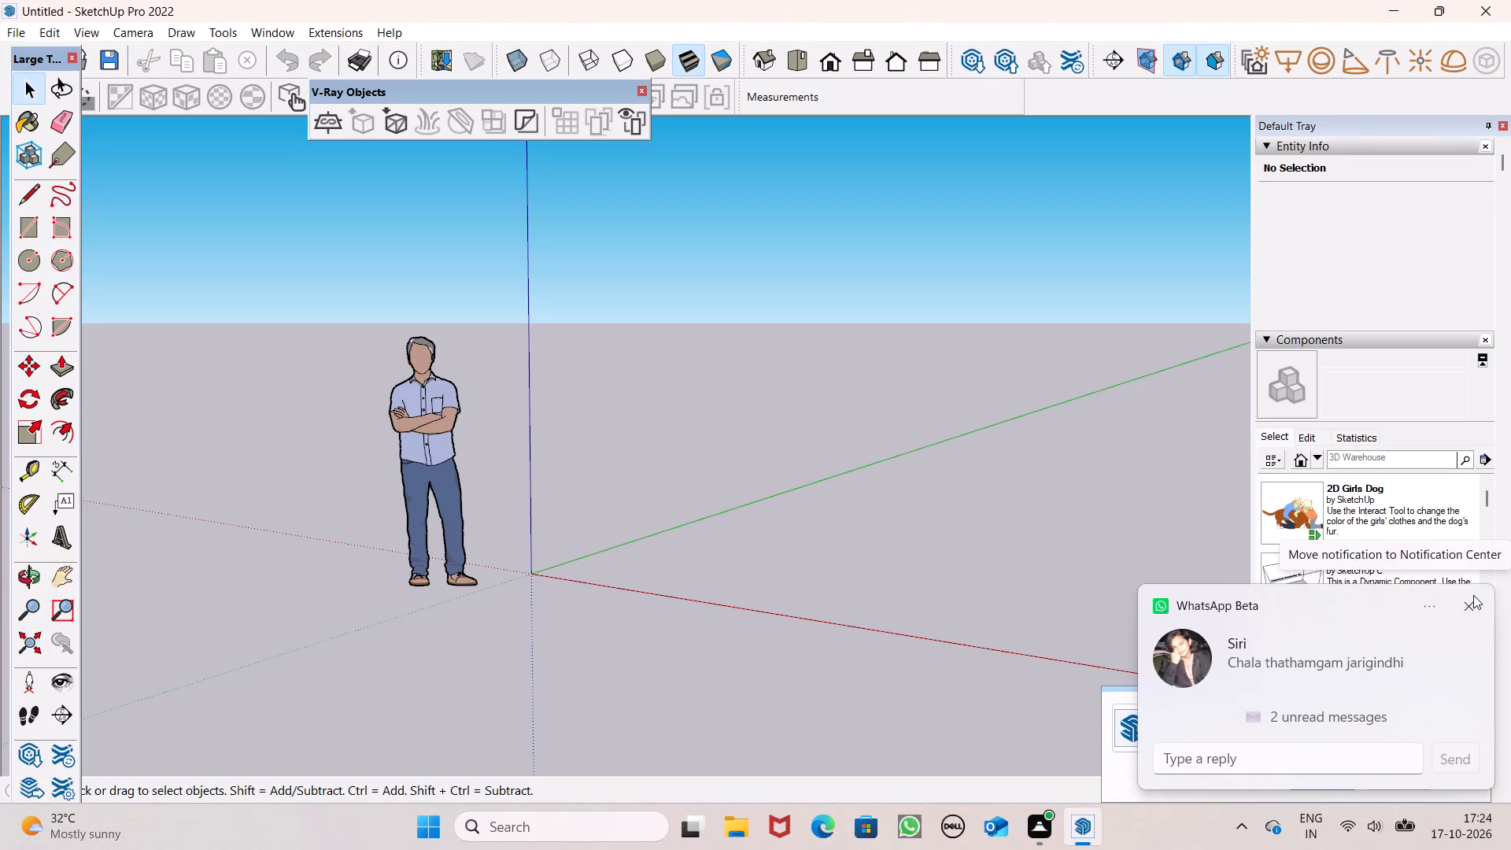
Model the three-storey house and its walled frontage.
Dismiss the chat notification and switch the camera to the top view of the model.
left_click(1458, 605)
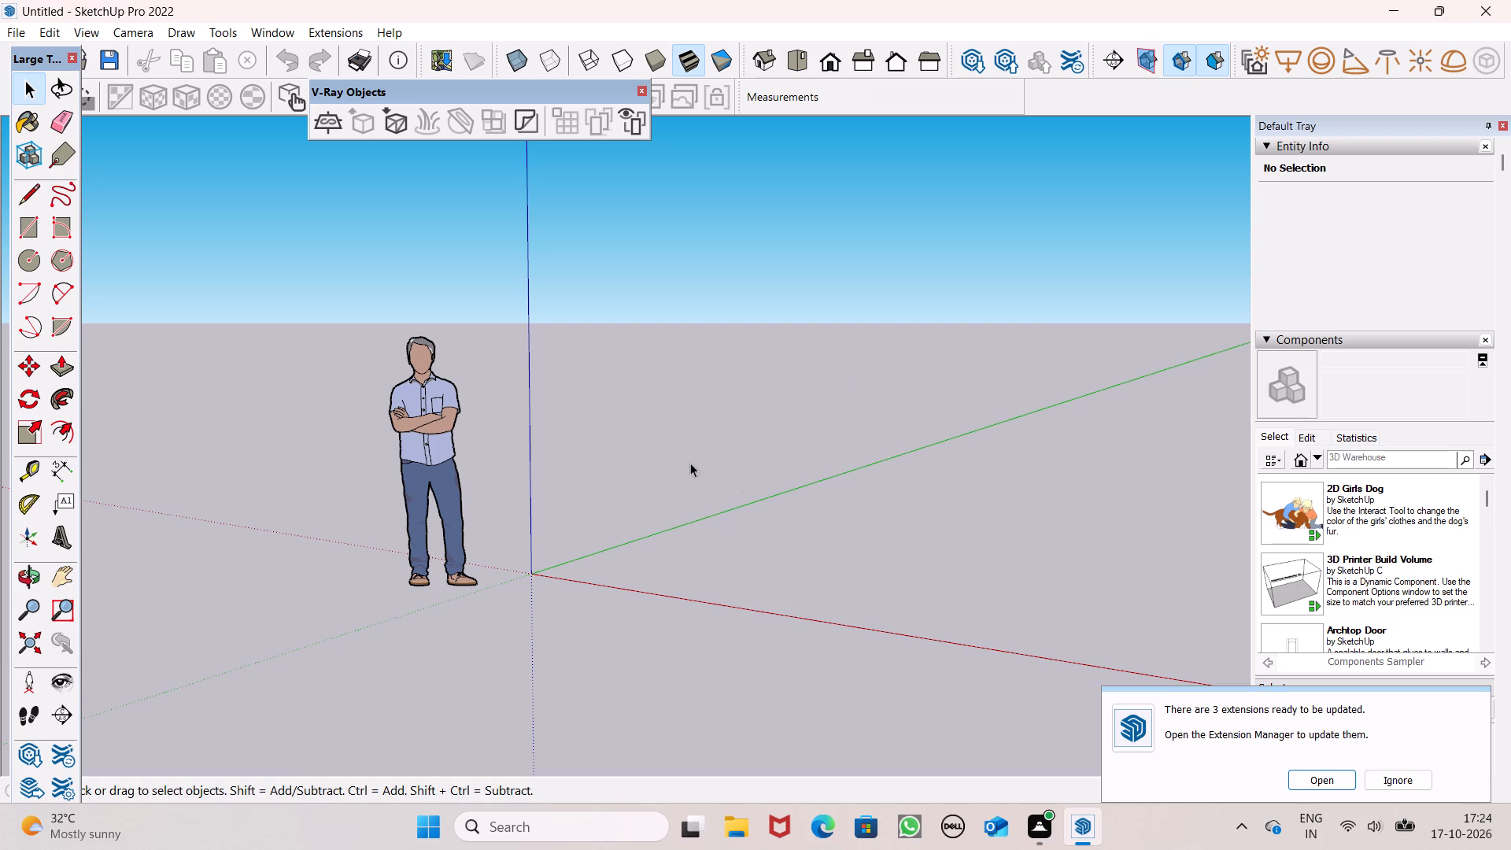
left_click(793, 67)
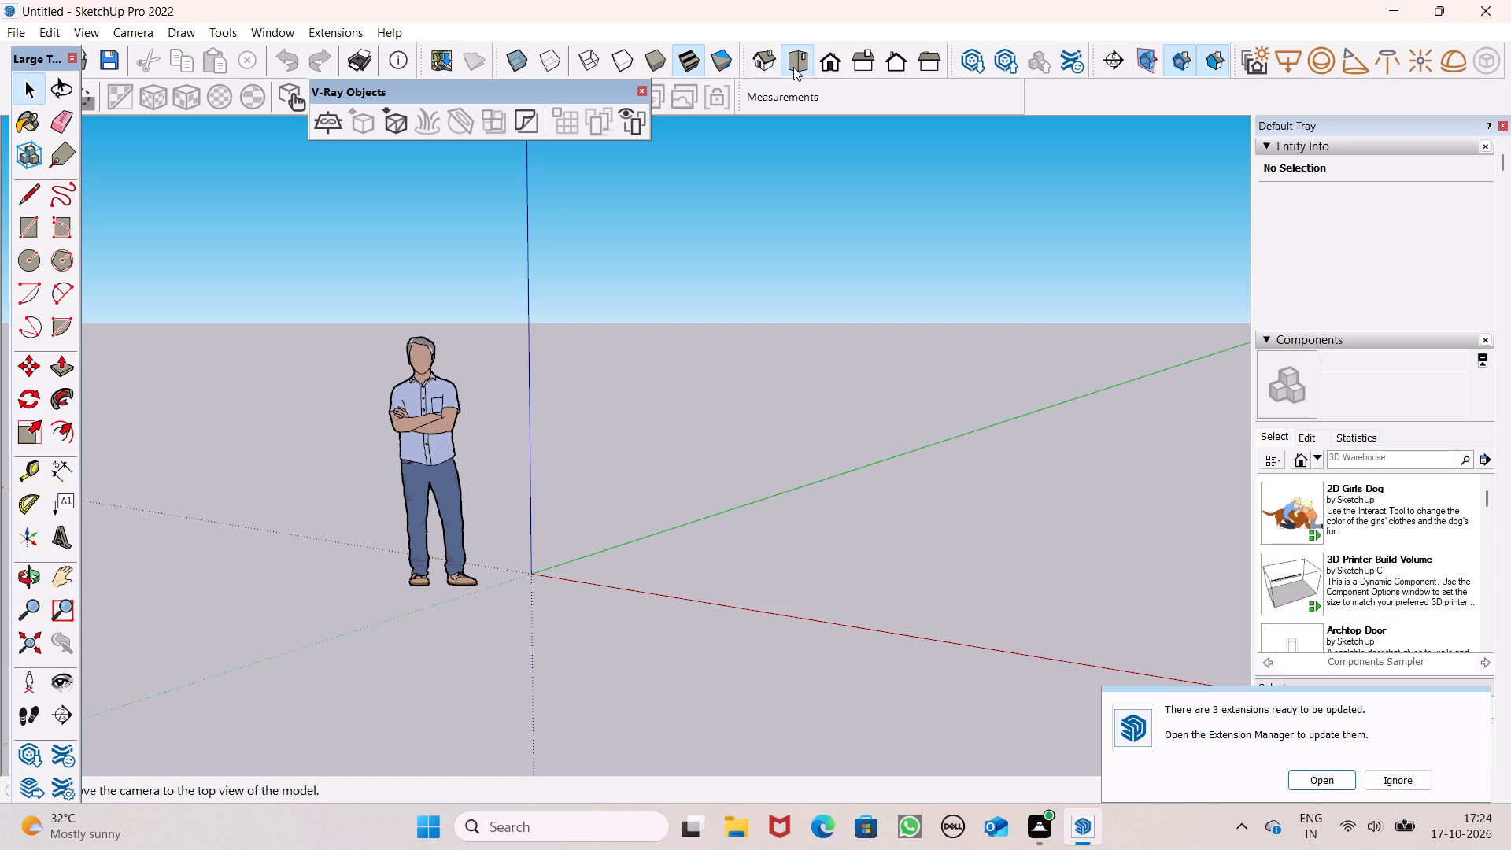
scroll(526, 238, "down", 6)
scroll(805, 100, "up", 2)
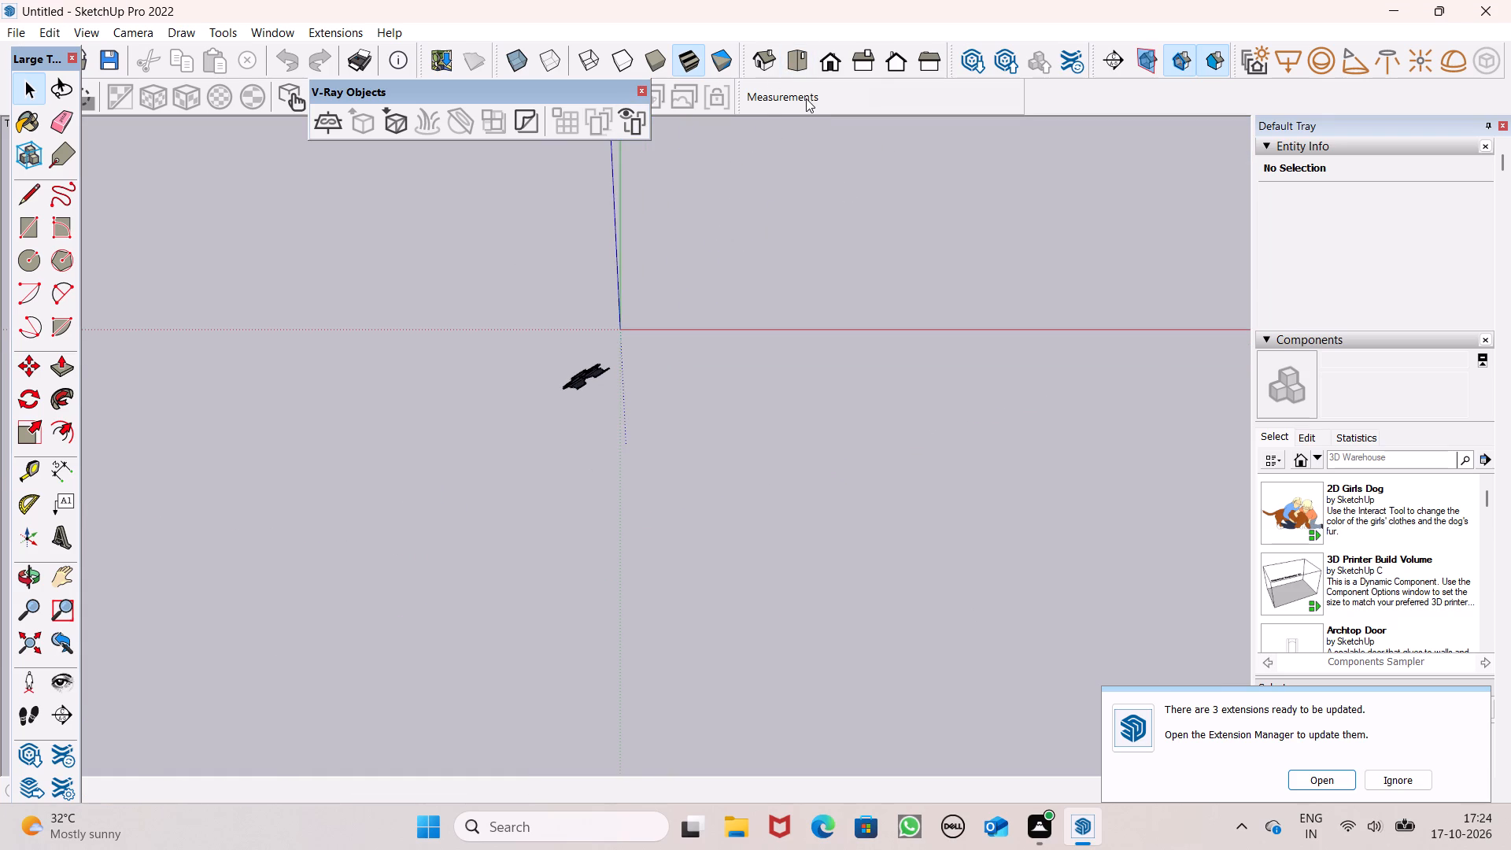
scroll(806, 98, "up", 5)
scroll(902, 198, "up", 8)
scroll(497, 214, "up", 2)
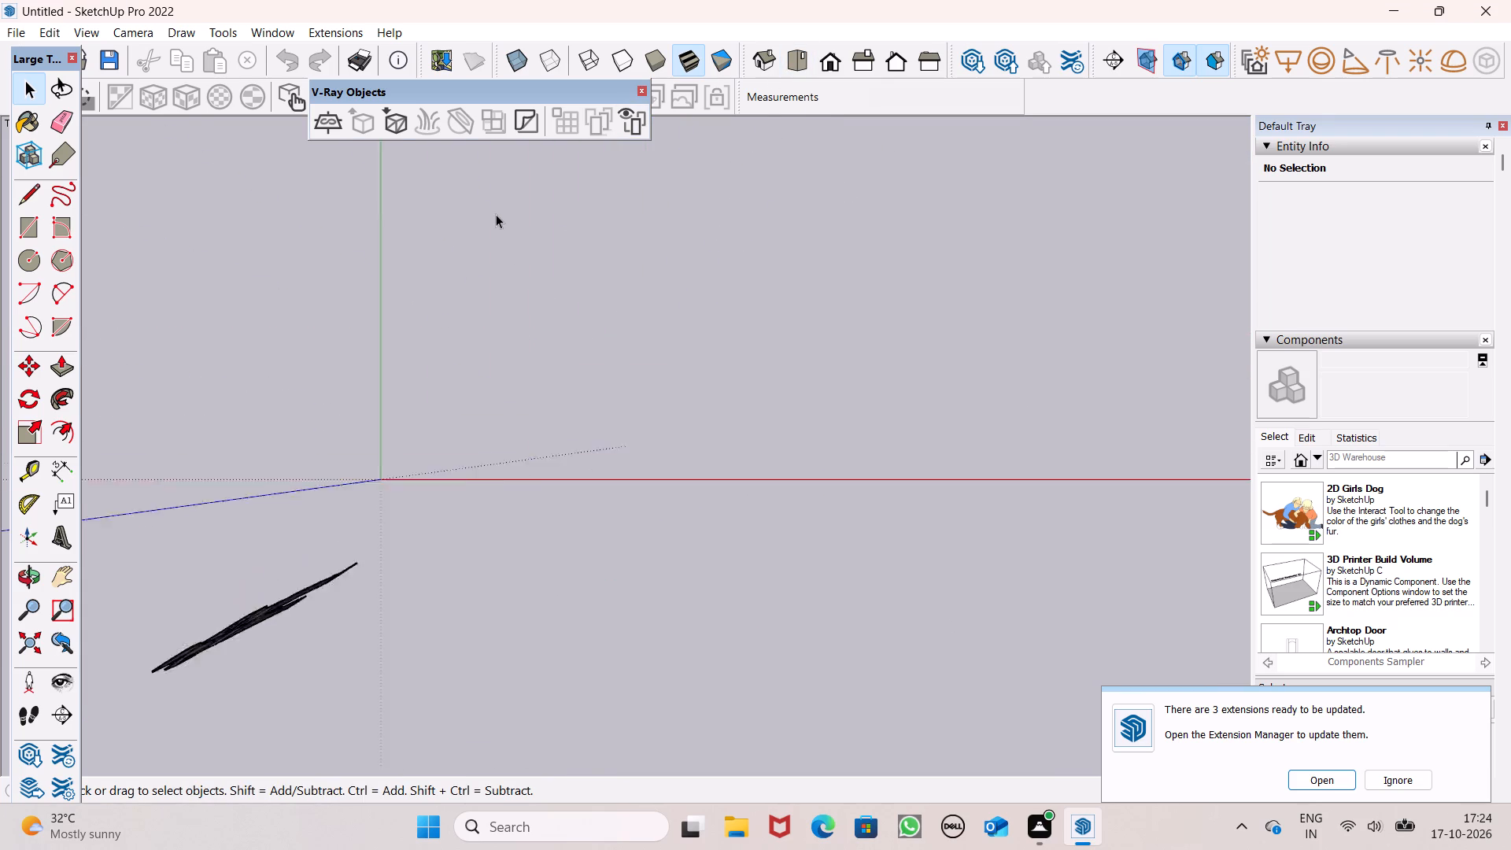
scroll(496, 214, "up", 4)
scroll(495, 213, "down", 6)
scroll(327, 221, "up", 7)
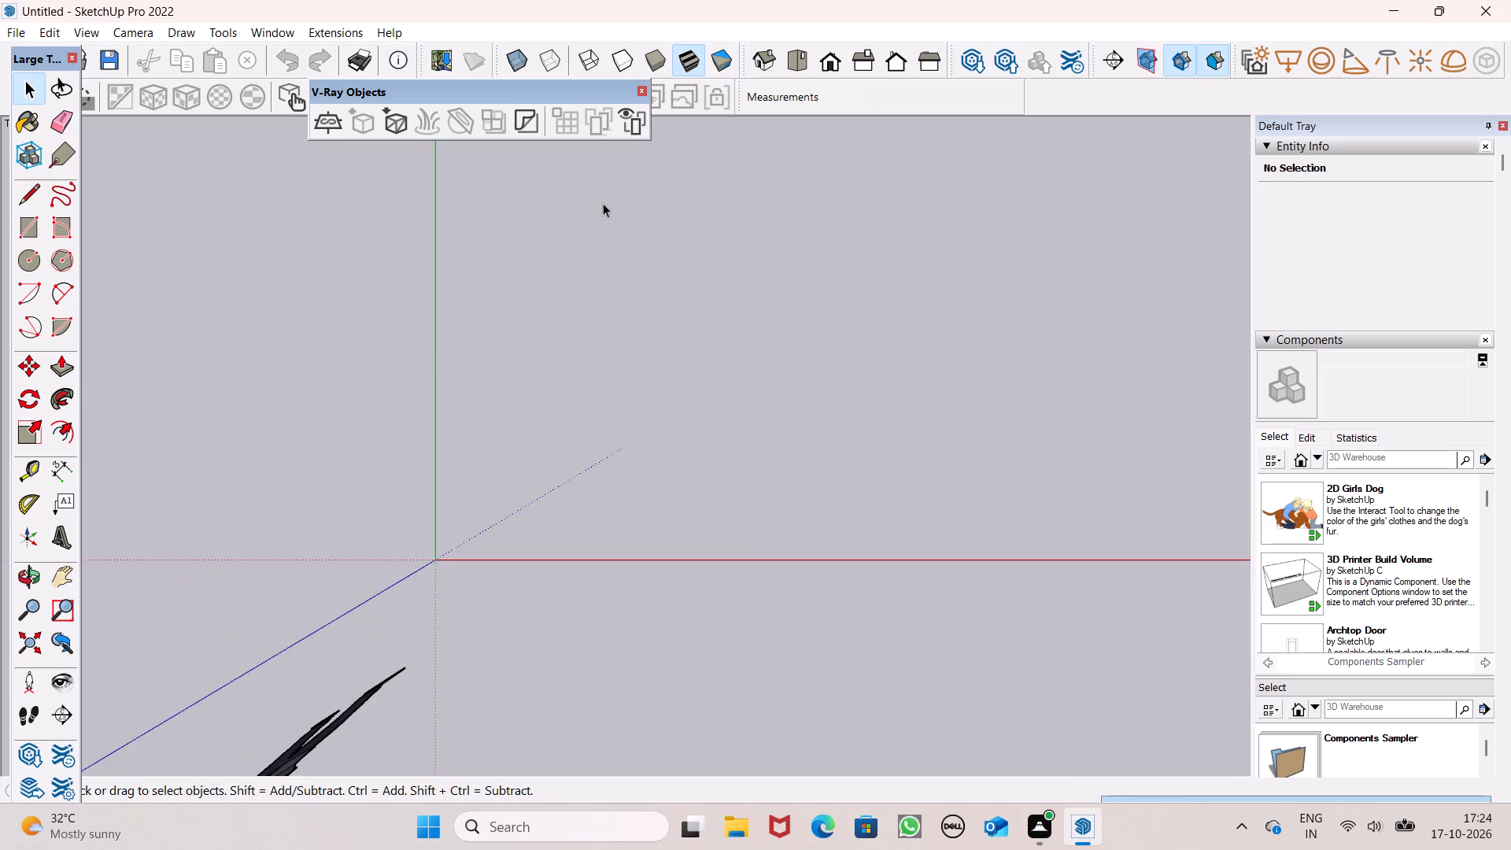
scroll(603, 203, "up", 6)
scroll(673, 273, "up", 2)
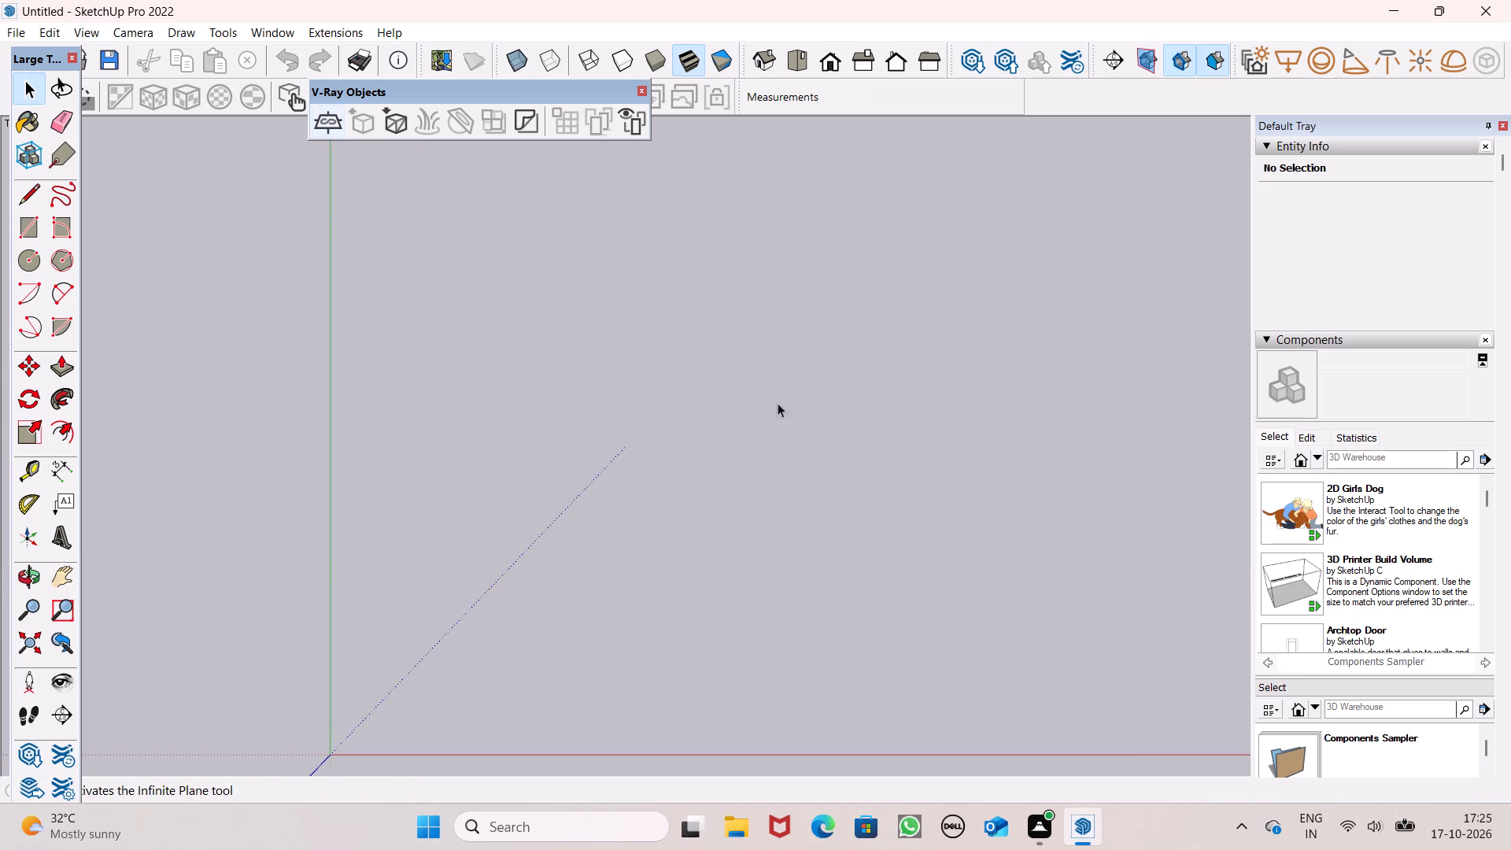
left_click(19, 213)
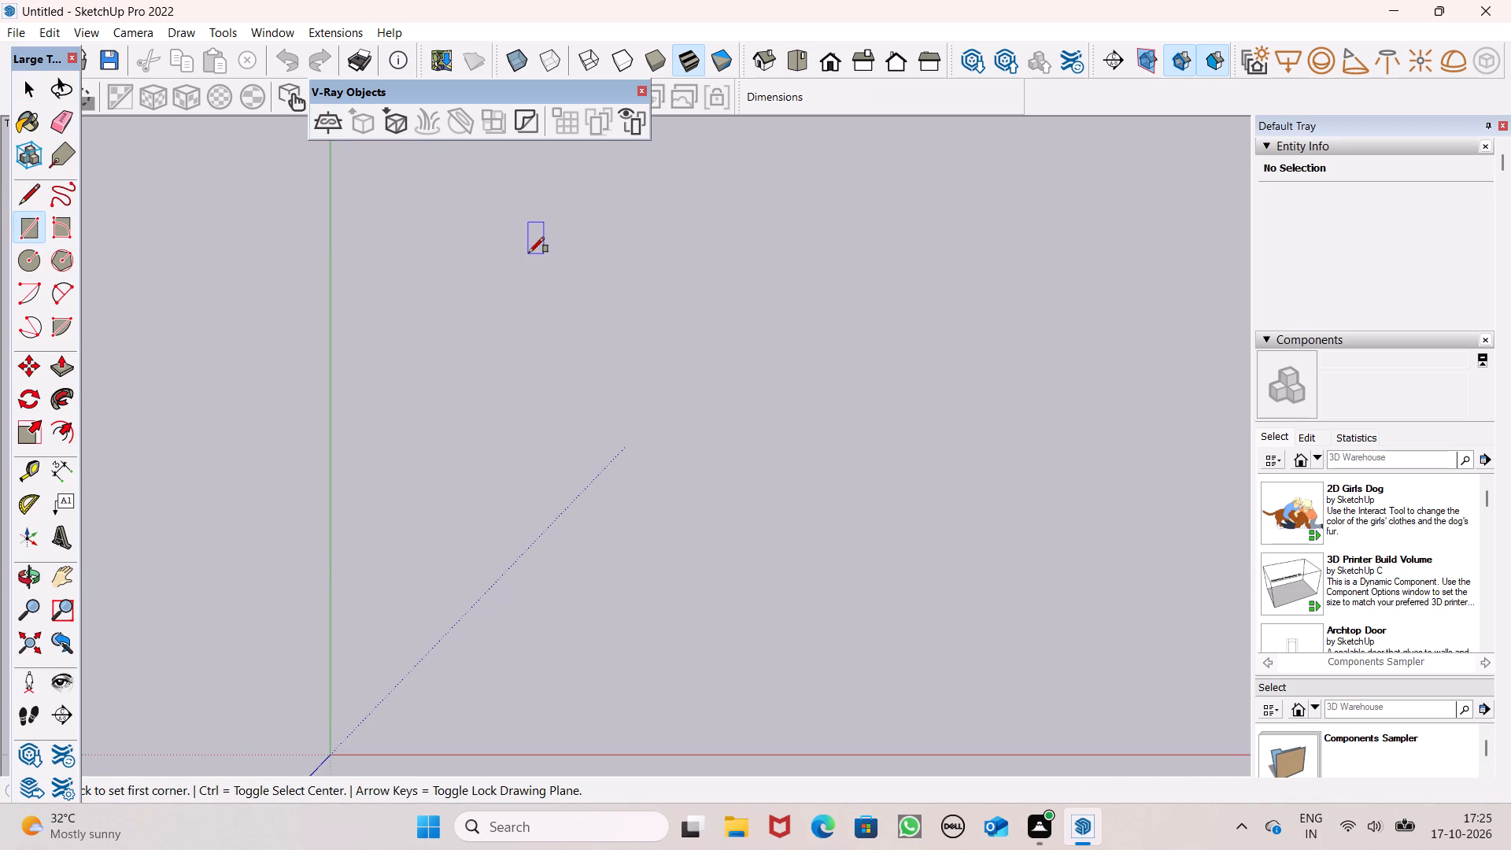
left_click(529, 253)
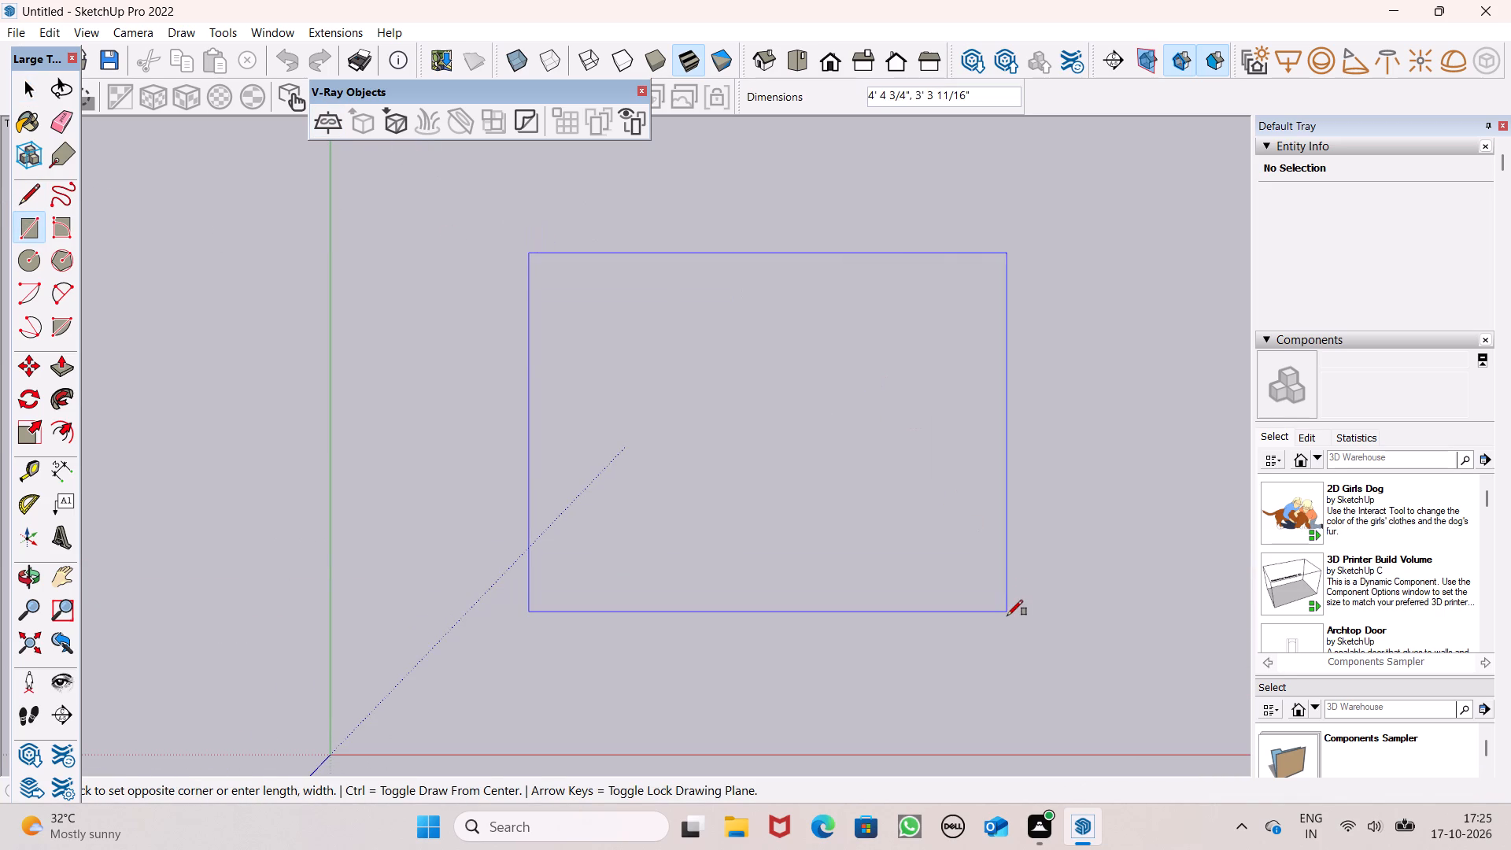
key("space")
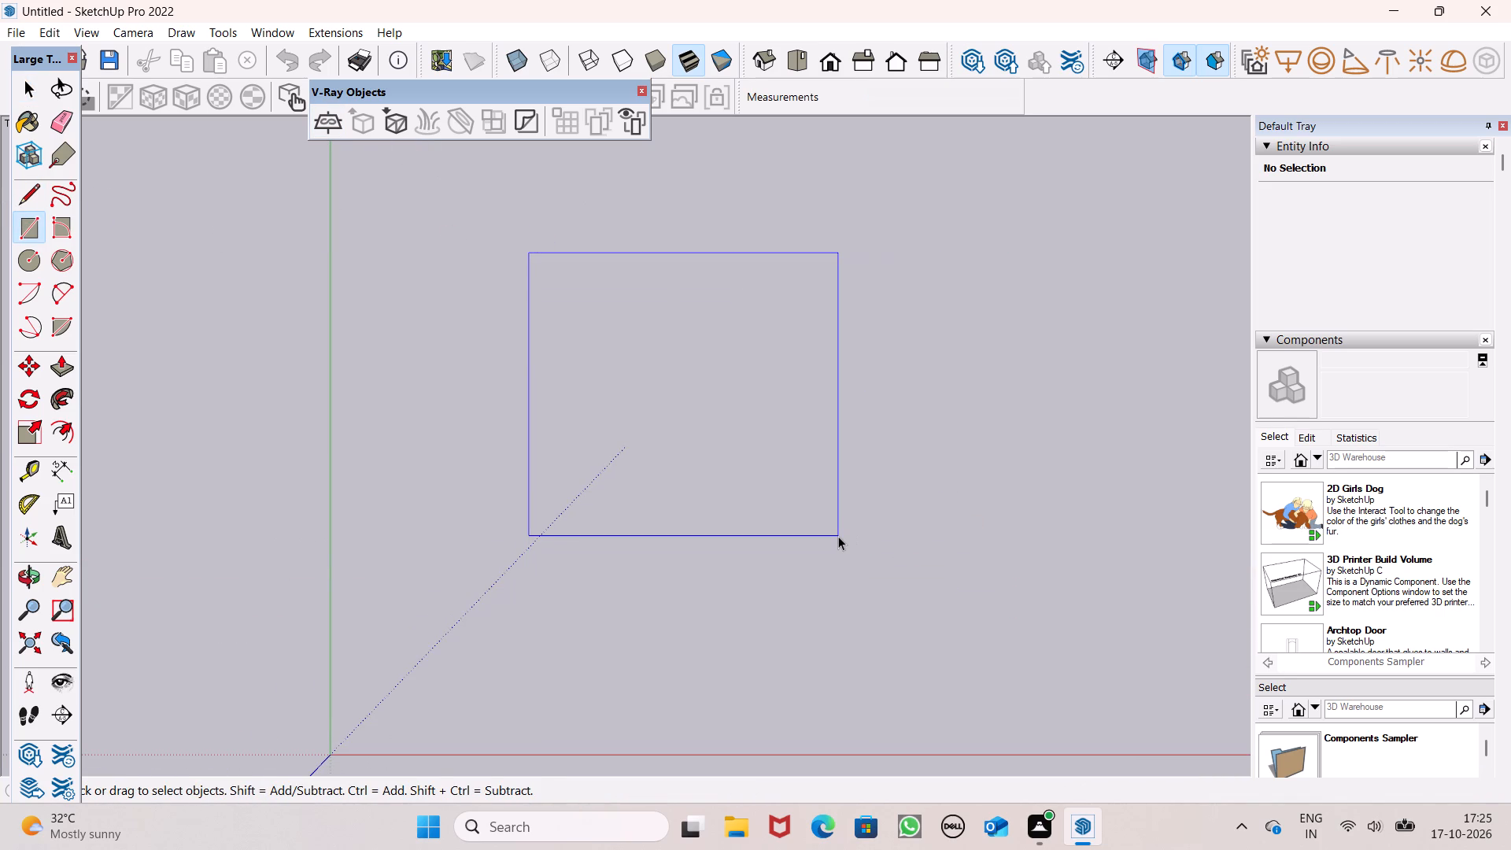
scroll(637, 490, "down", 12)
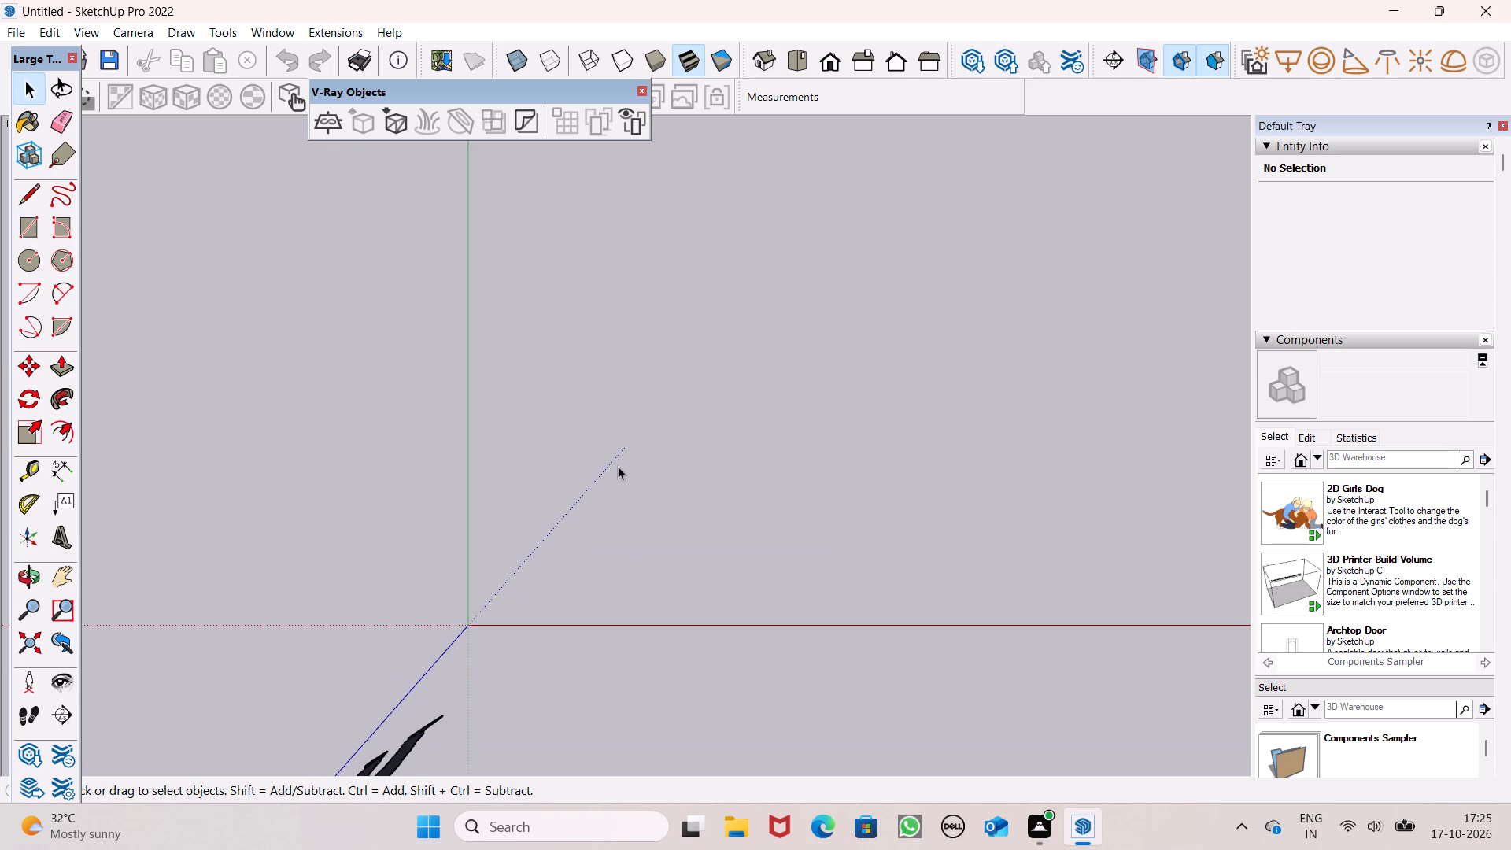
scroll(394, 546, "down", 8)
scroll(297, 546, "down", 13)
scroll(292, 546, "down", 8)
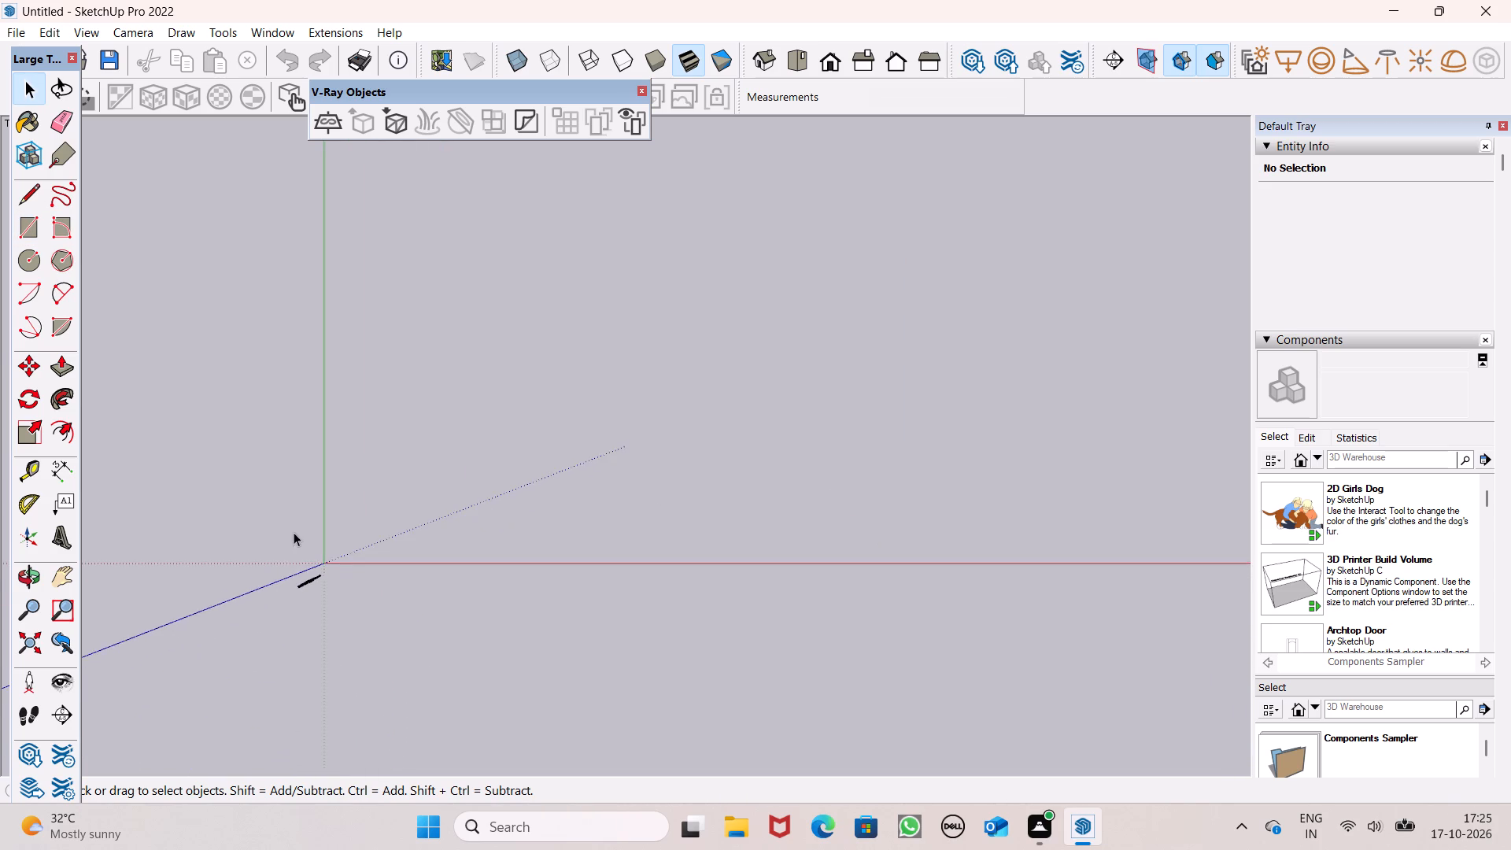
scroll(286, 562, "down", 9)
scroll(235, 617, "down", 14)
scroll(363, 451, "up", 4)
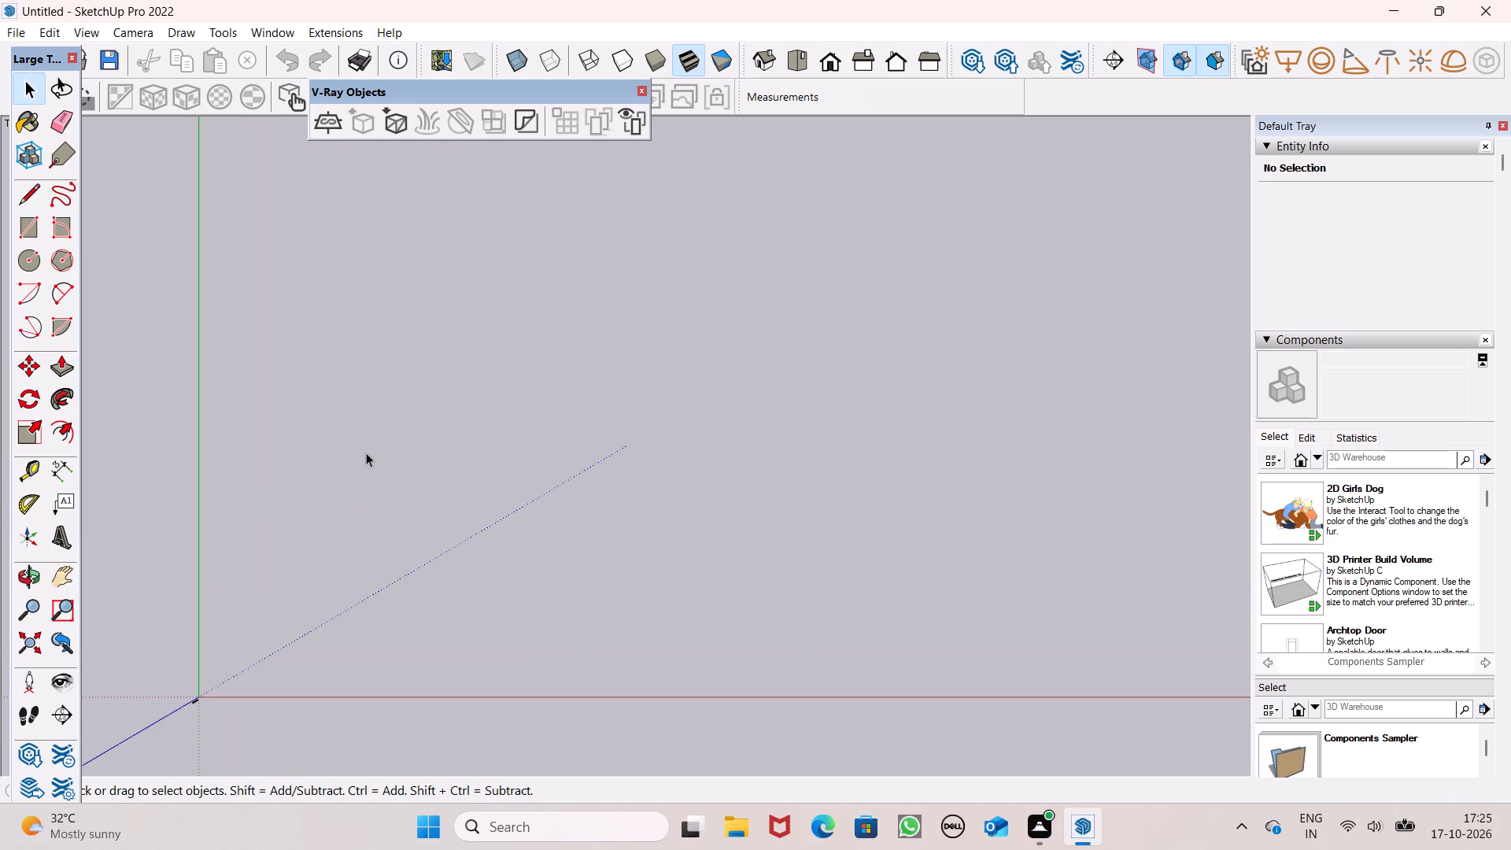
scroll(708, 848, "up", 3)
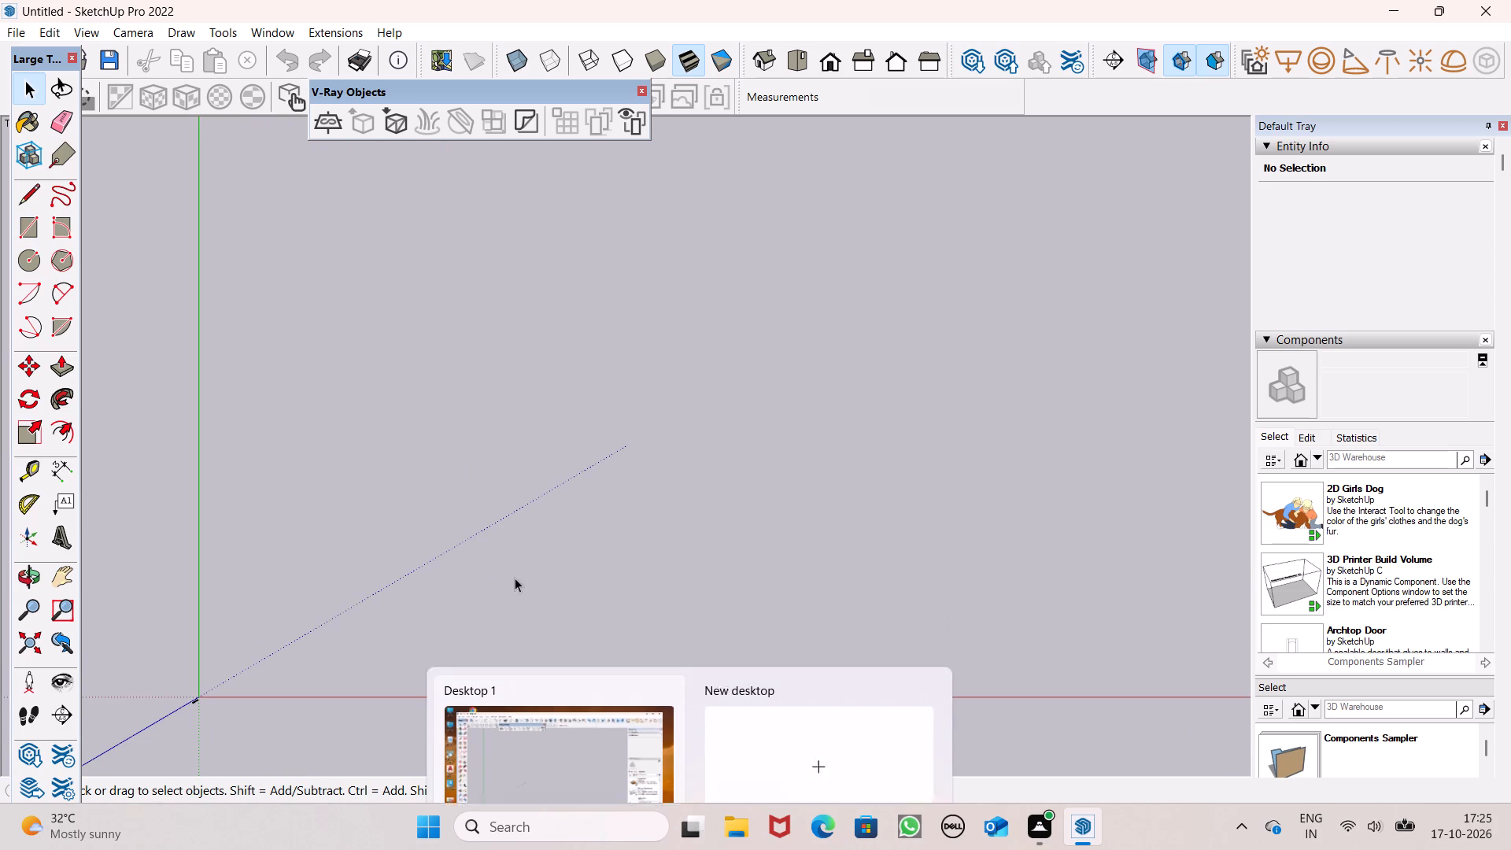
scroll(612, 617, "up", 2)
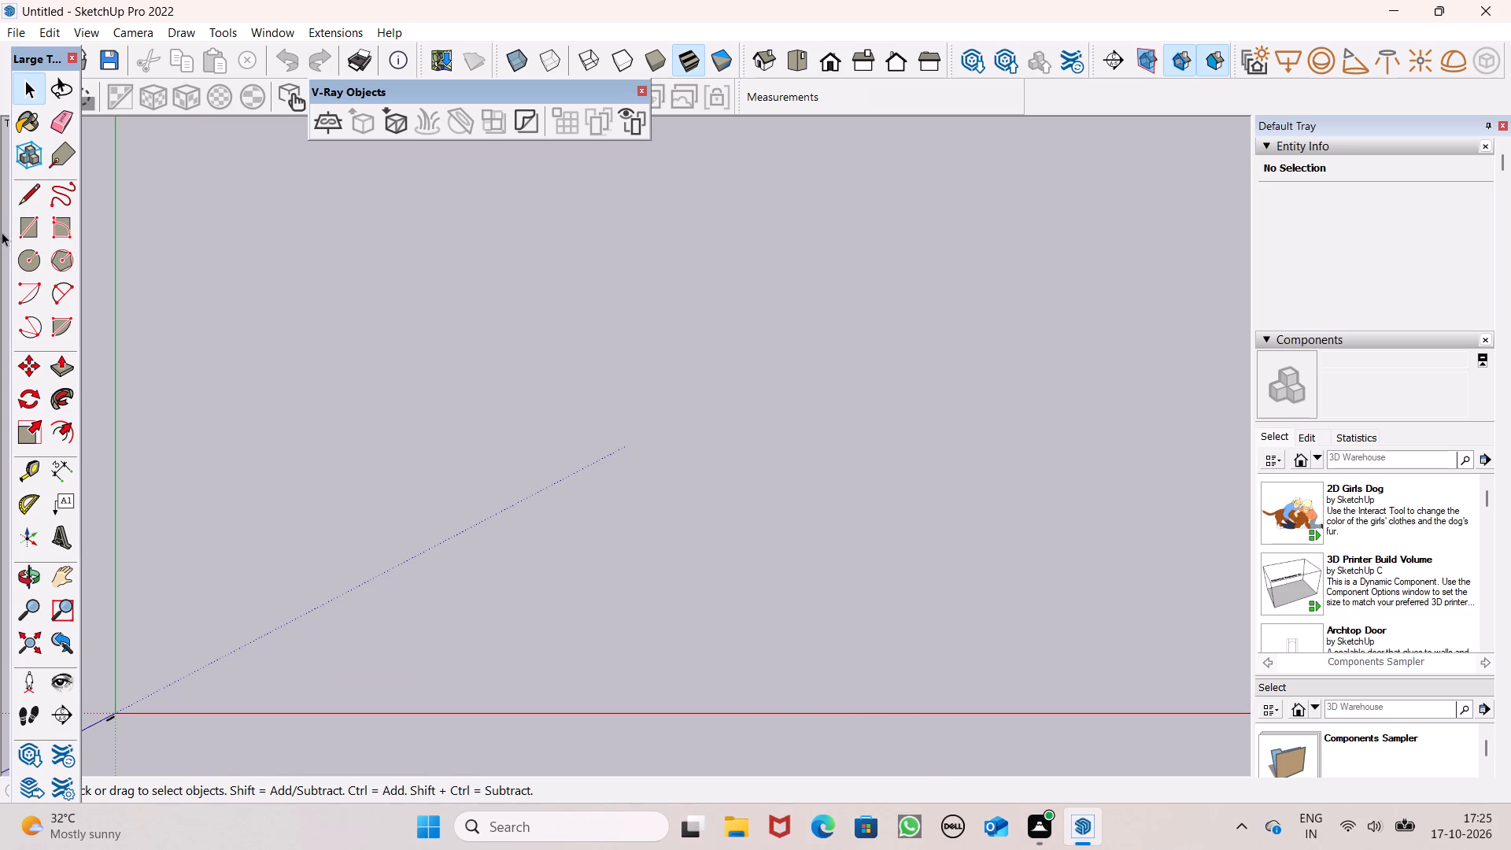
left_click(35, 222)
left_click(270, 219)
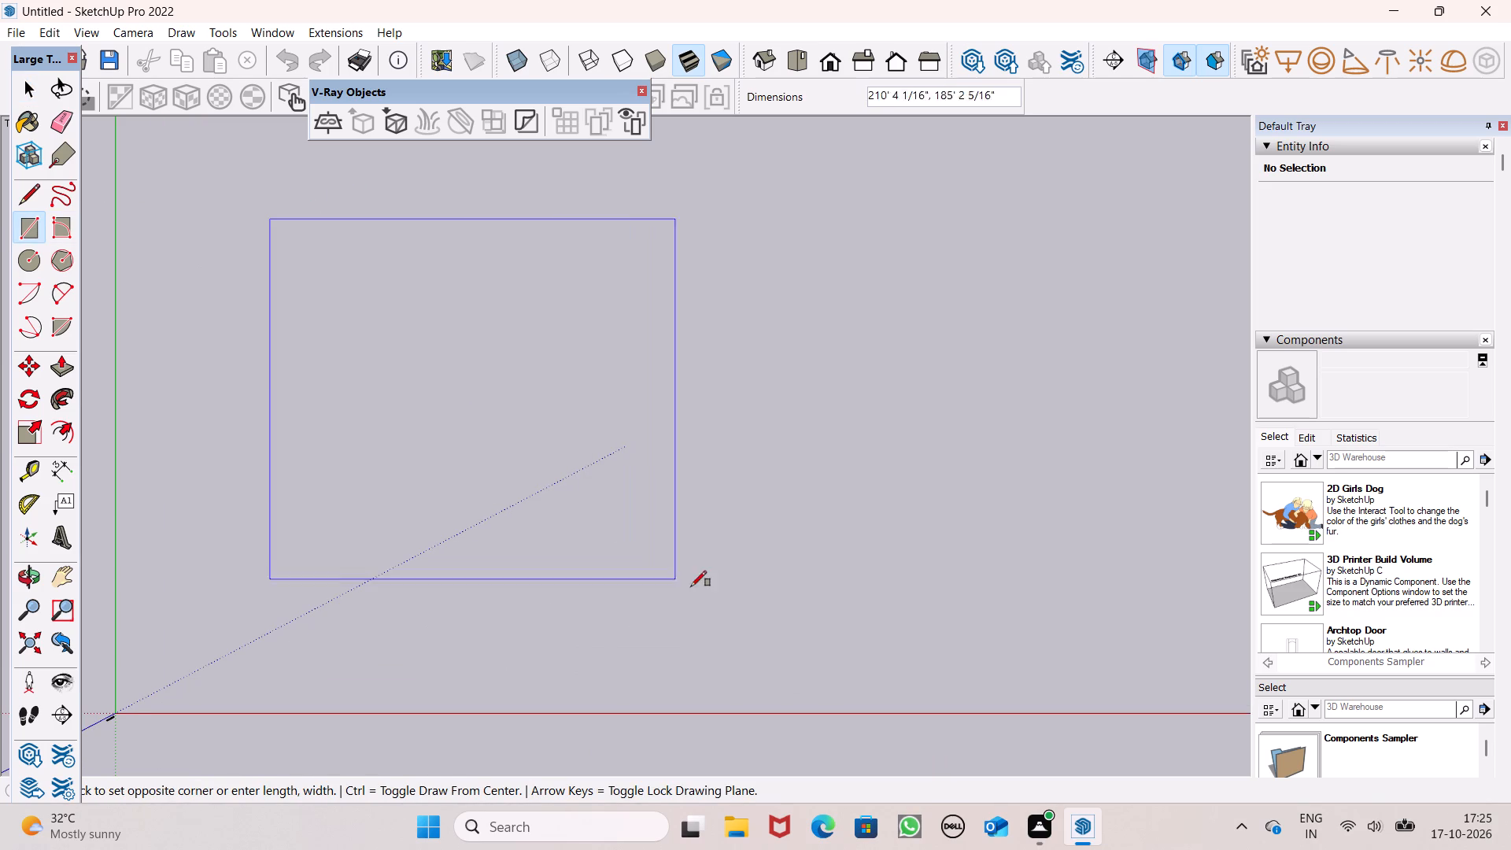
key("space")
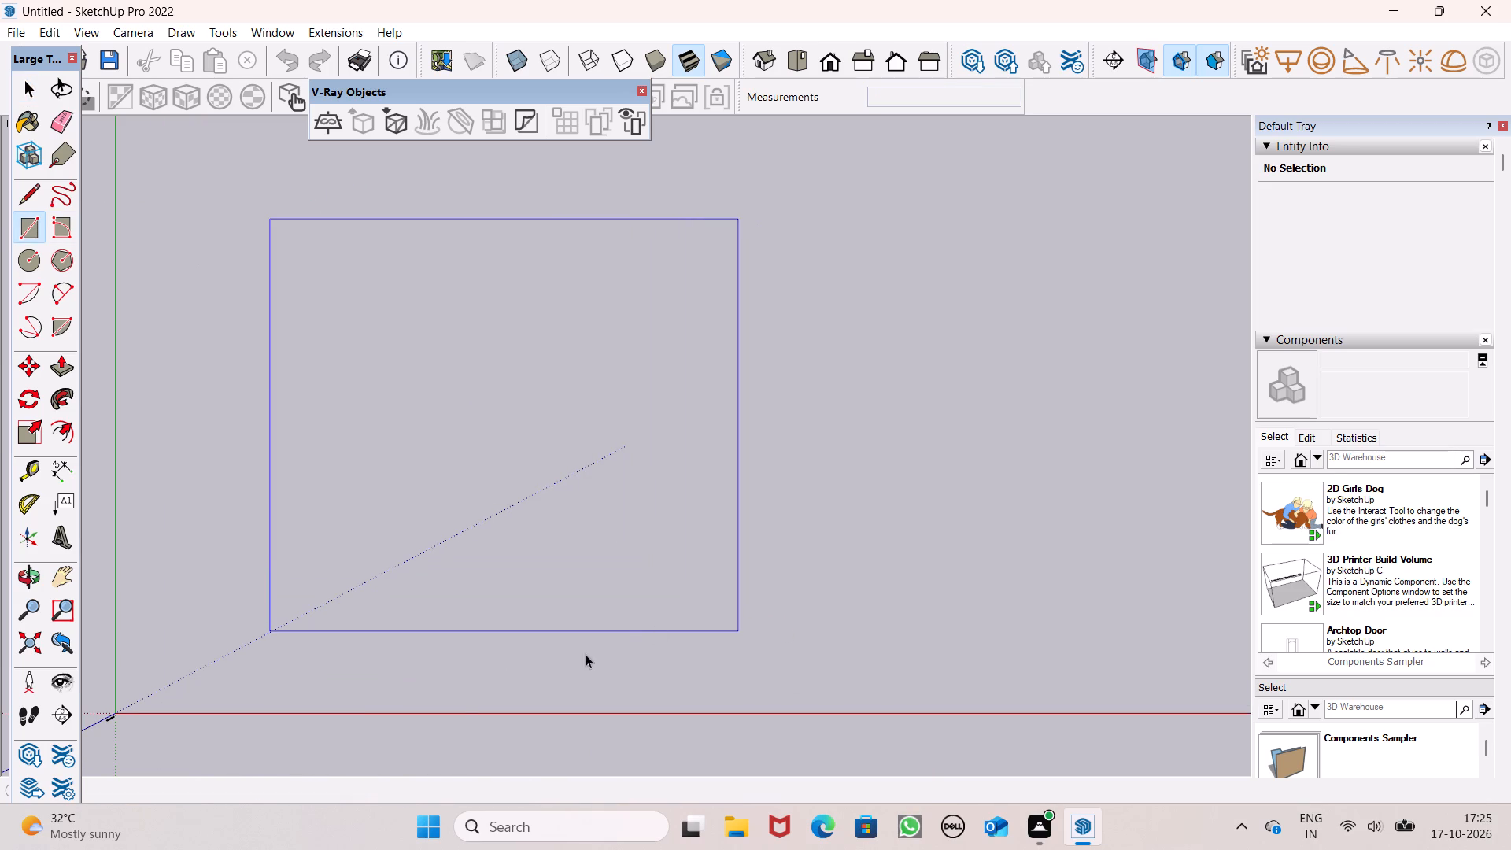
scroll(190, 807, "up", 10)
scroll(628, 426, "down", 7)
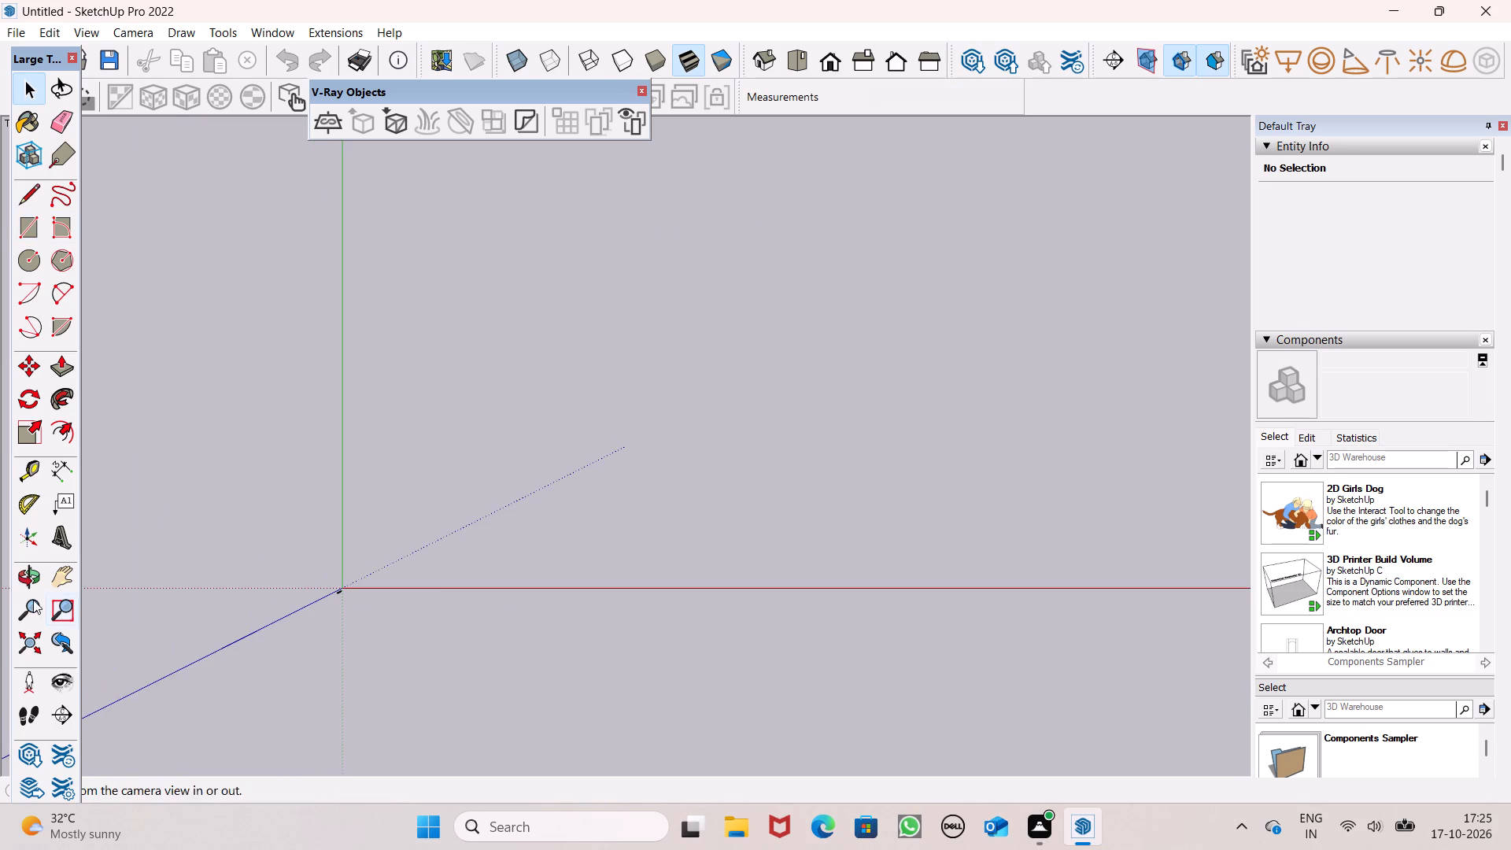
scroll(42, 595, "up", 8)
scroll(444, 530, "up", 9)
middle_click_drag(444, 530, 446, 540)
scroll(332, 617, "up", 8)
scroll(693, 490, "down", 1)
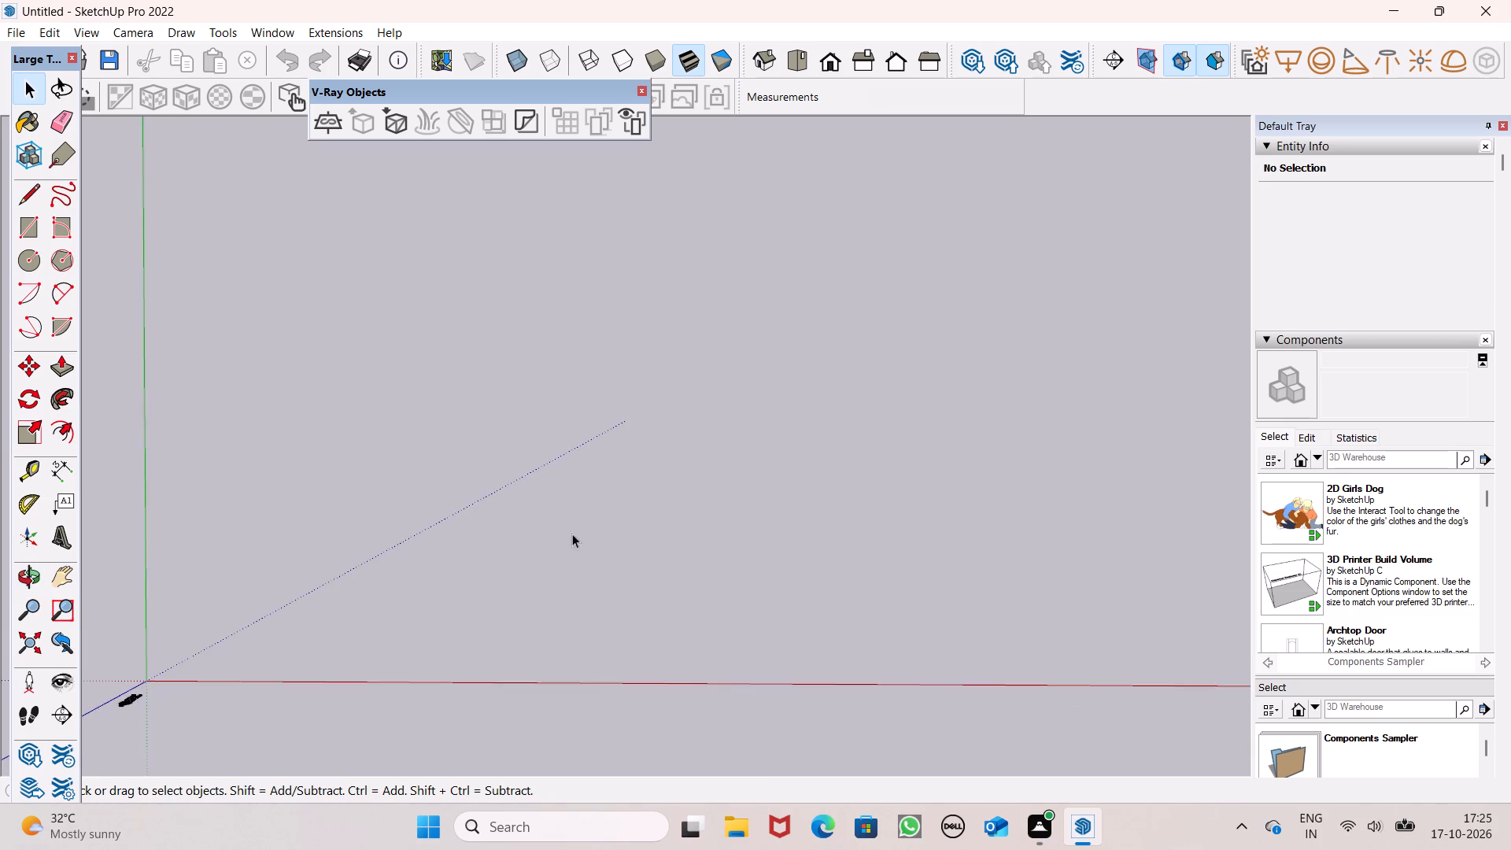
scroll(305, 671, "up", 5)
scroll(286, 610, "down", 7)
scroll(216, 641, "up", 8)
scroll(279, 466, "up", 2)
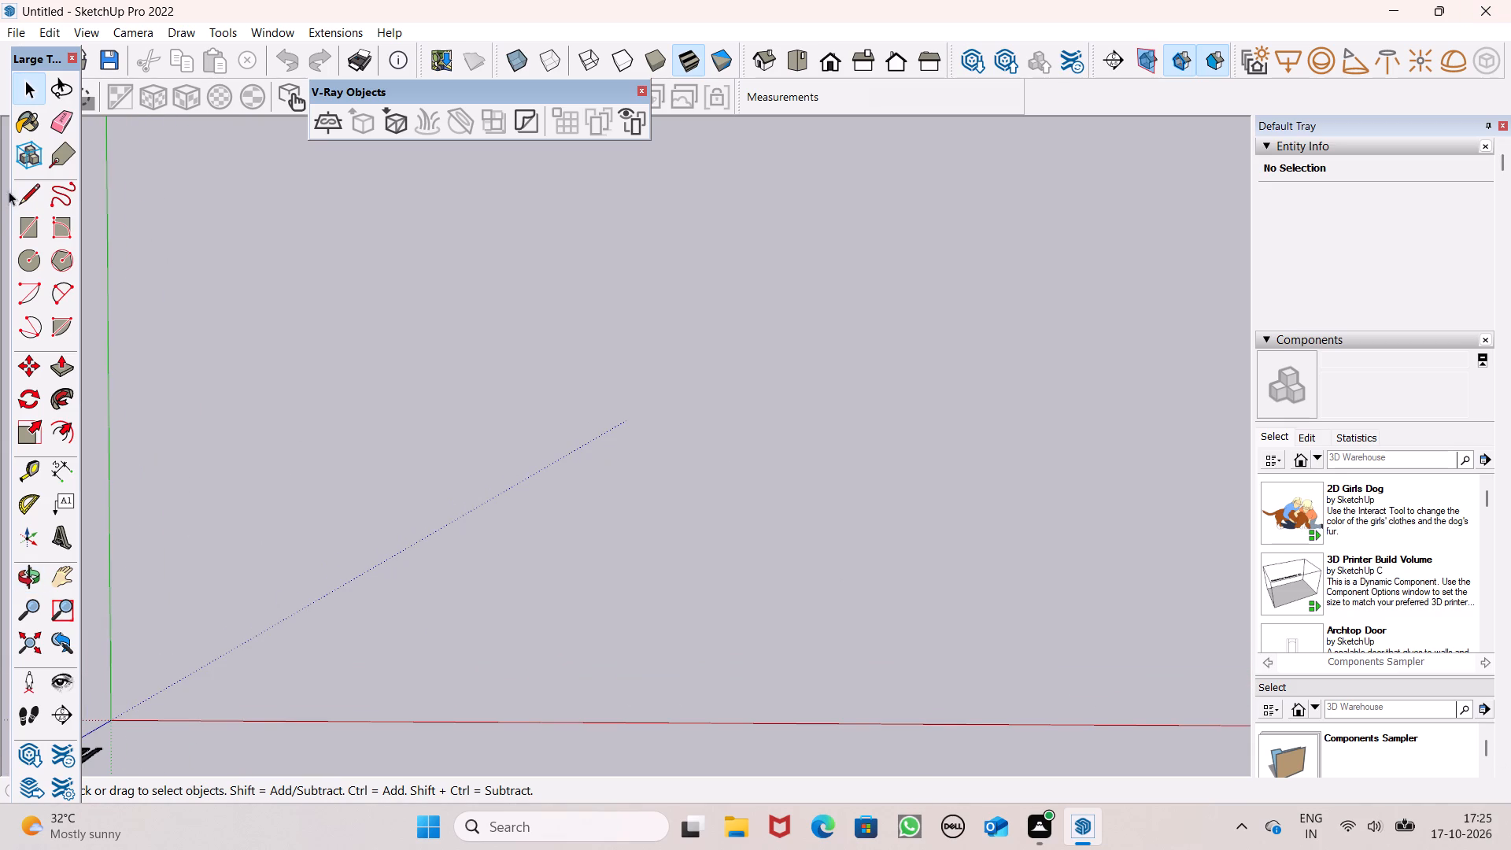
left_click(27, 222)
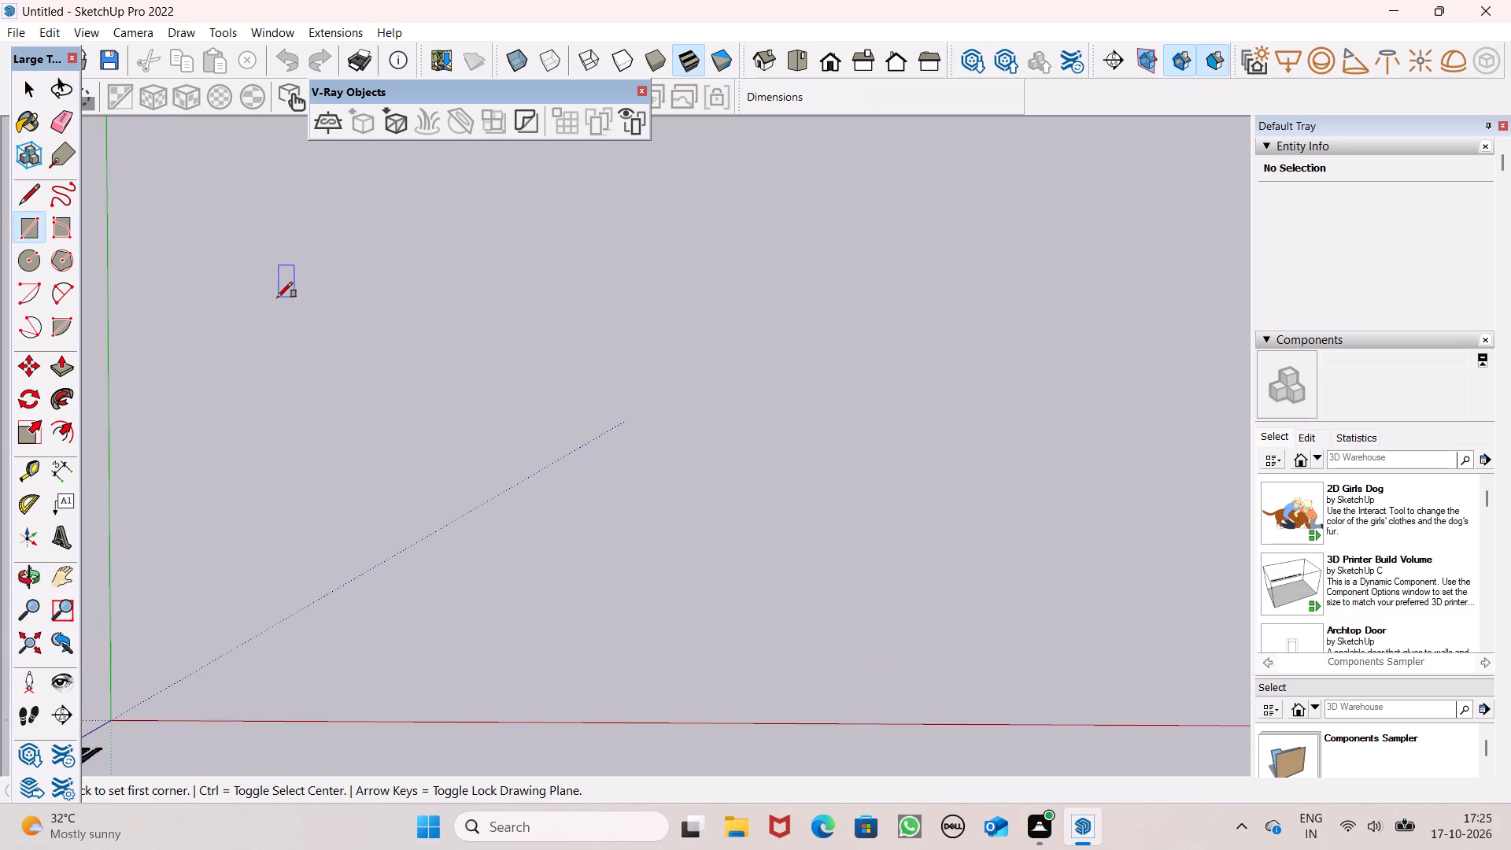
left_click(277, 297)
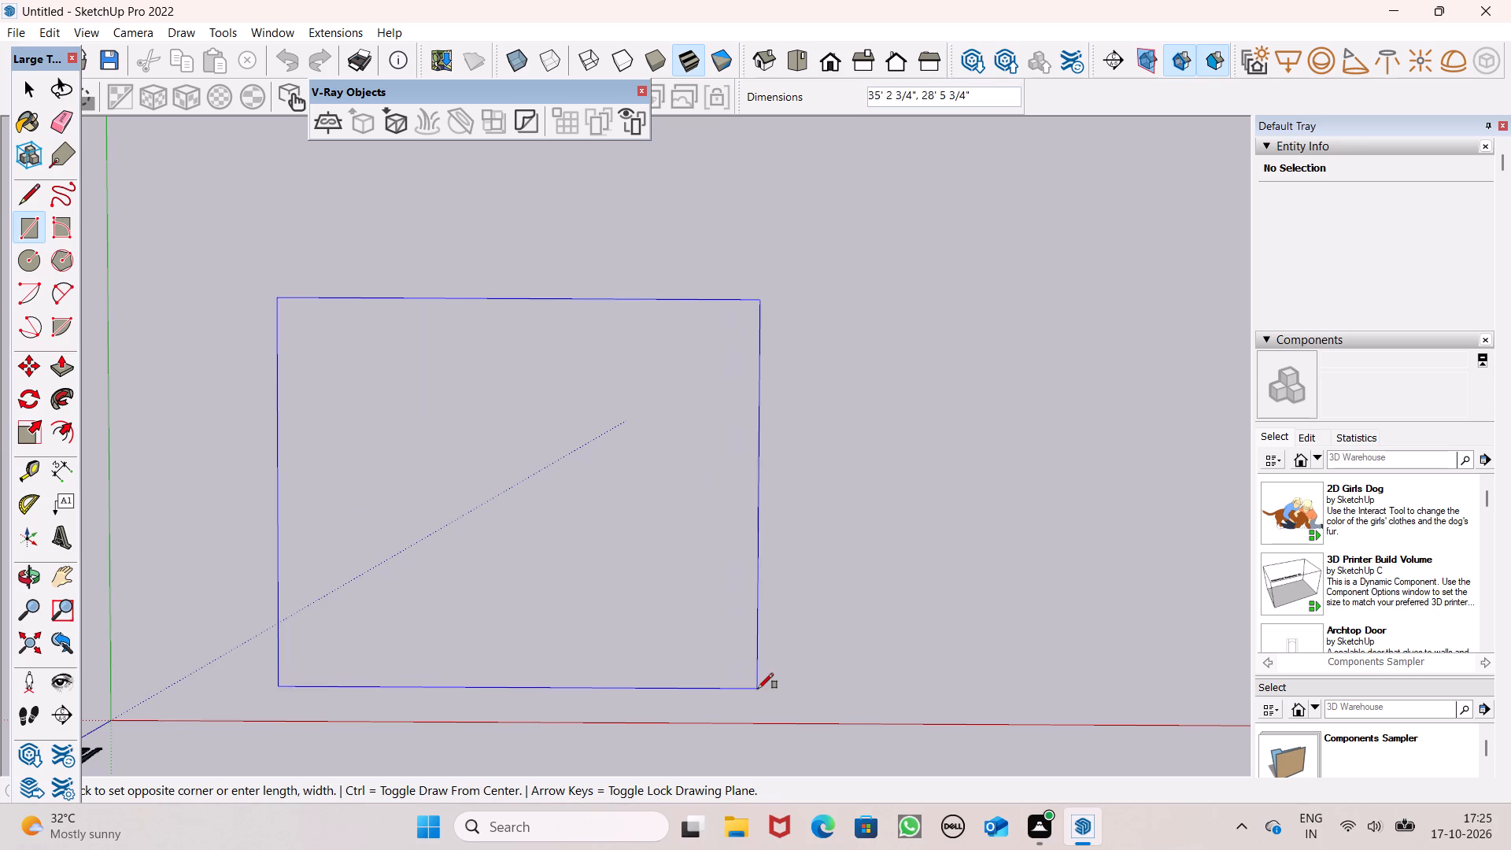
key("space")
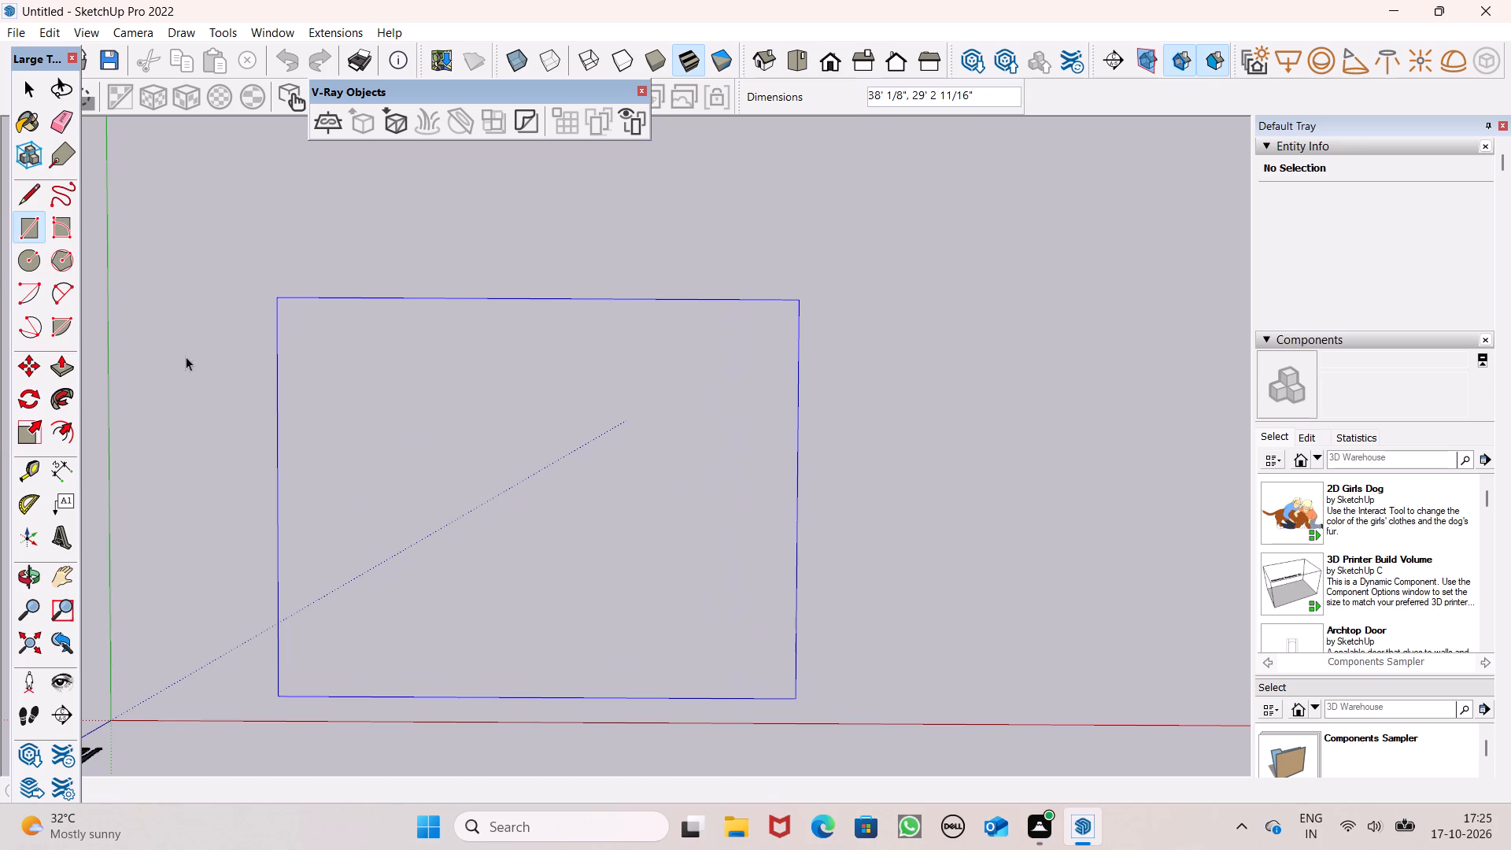
Draw a 70' by 55' rectangle on the ground plane, starting on the positive side of both the red and green axes.
left_click(28, 230)
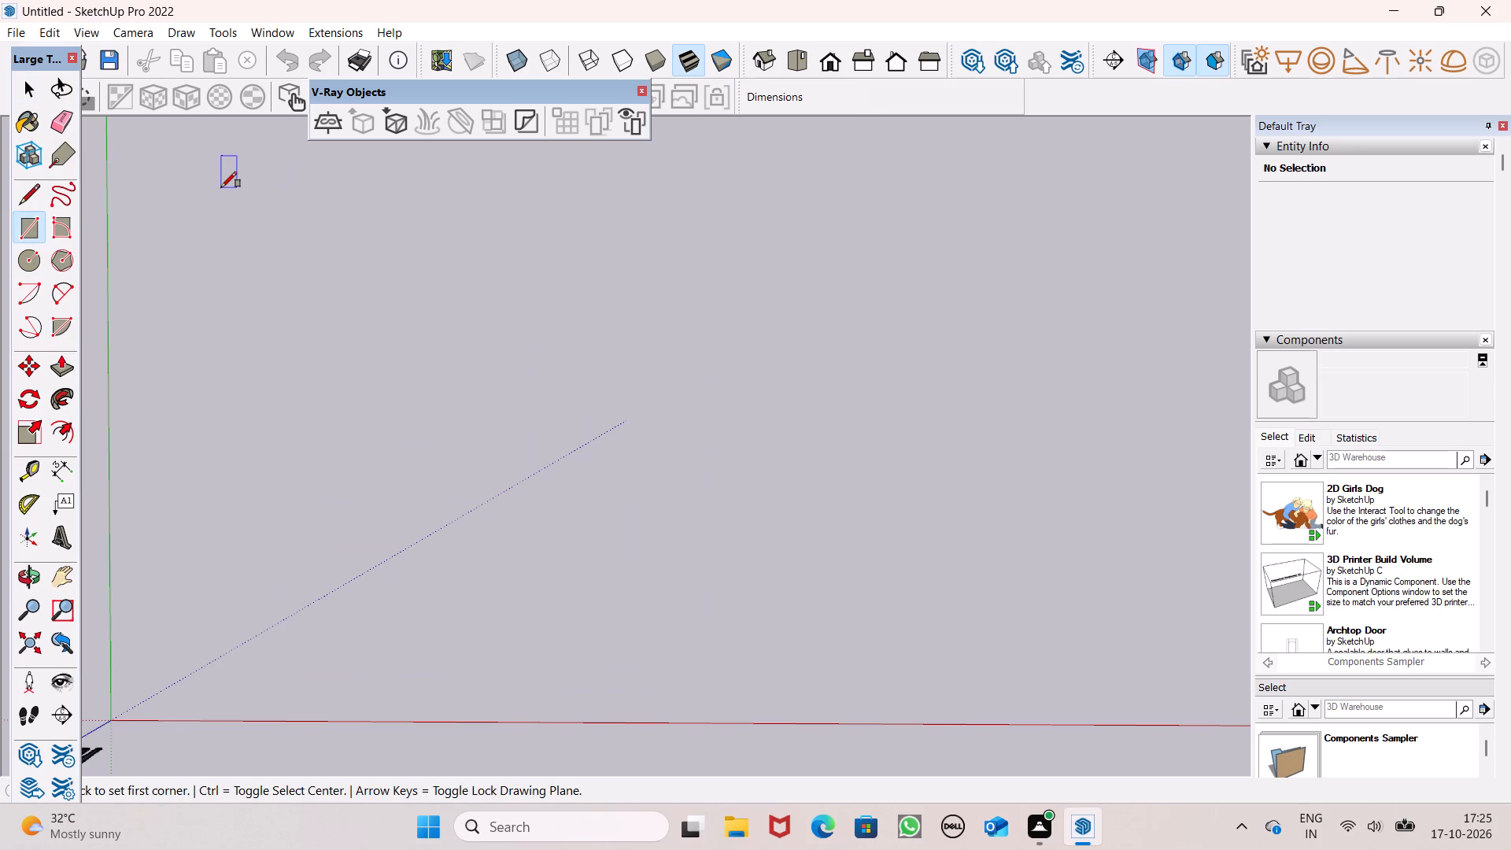
left_click(221, 185)
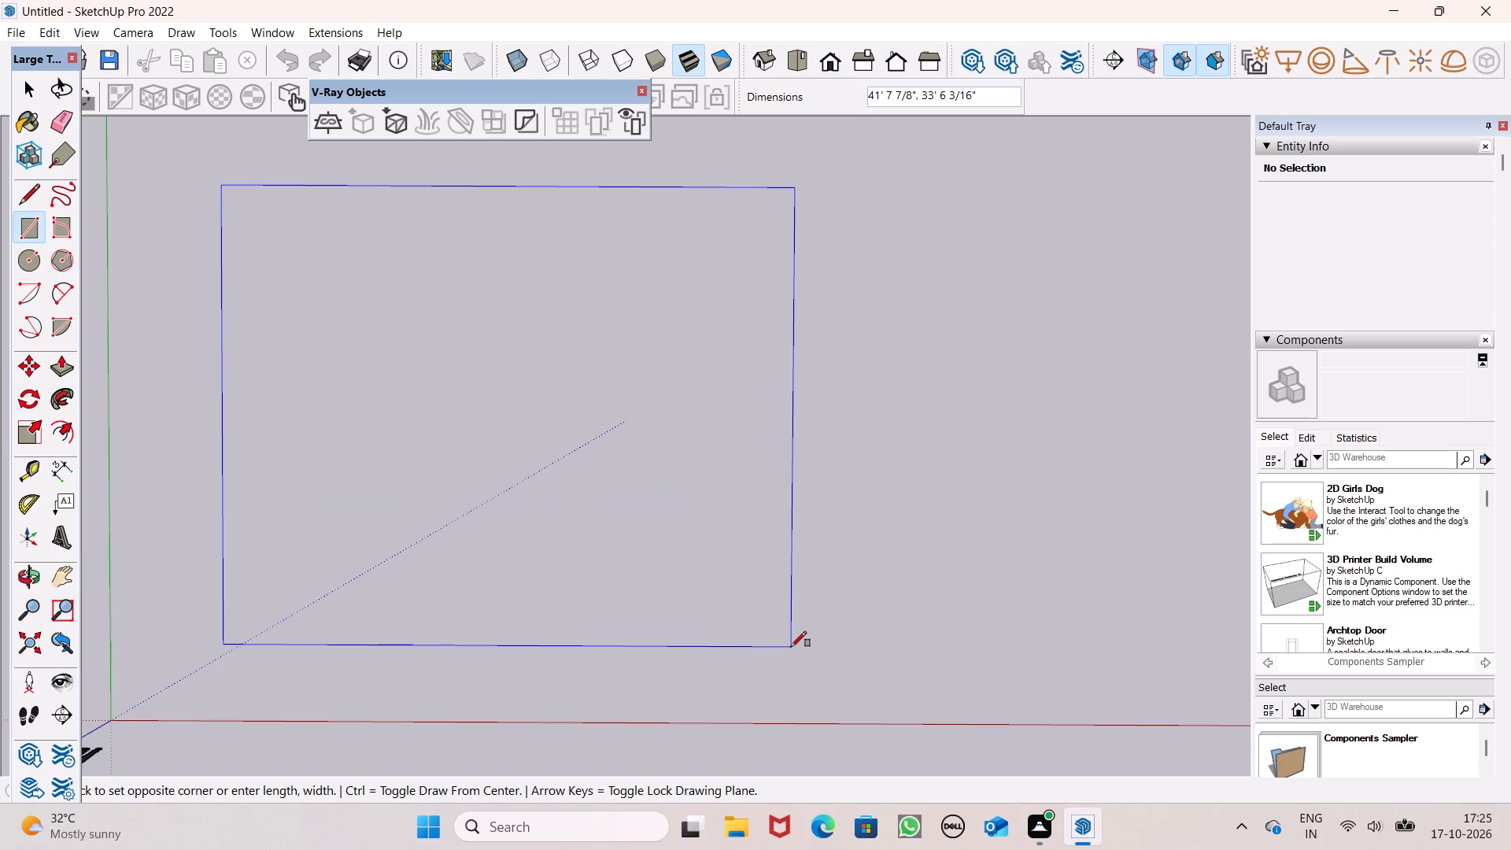
key("7")
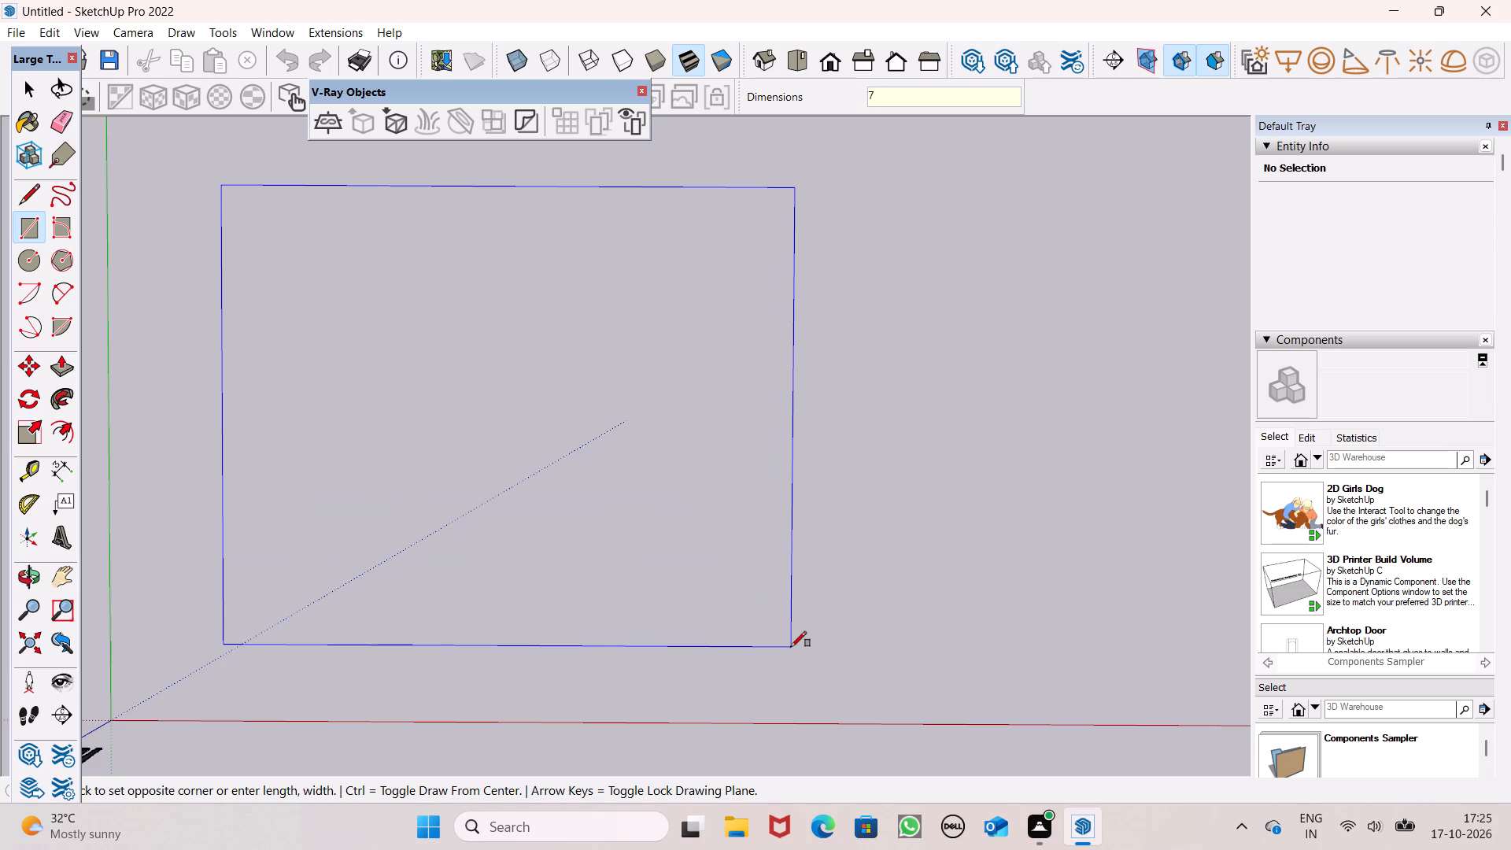
key("0")
key("comma")
key("BackSpace")
type("',")
type("55'")
key("Return")
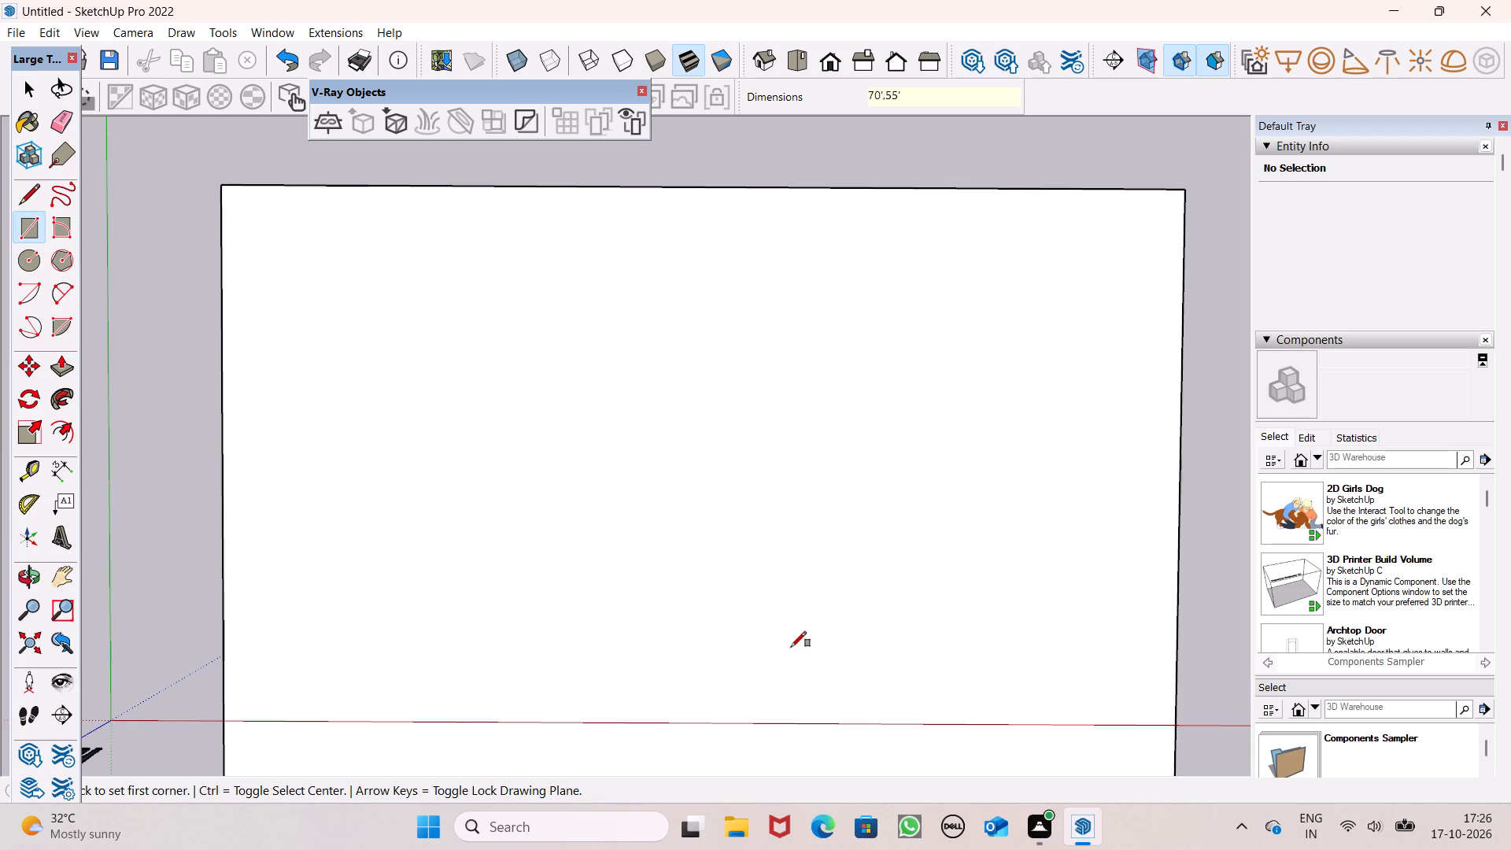
key("space")
Move the whole rectangle face with its edges in the green-axis direction until it sits clear of the red axis, and deselect it.
scroll(987, 338, "down", 6)
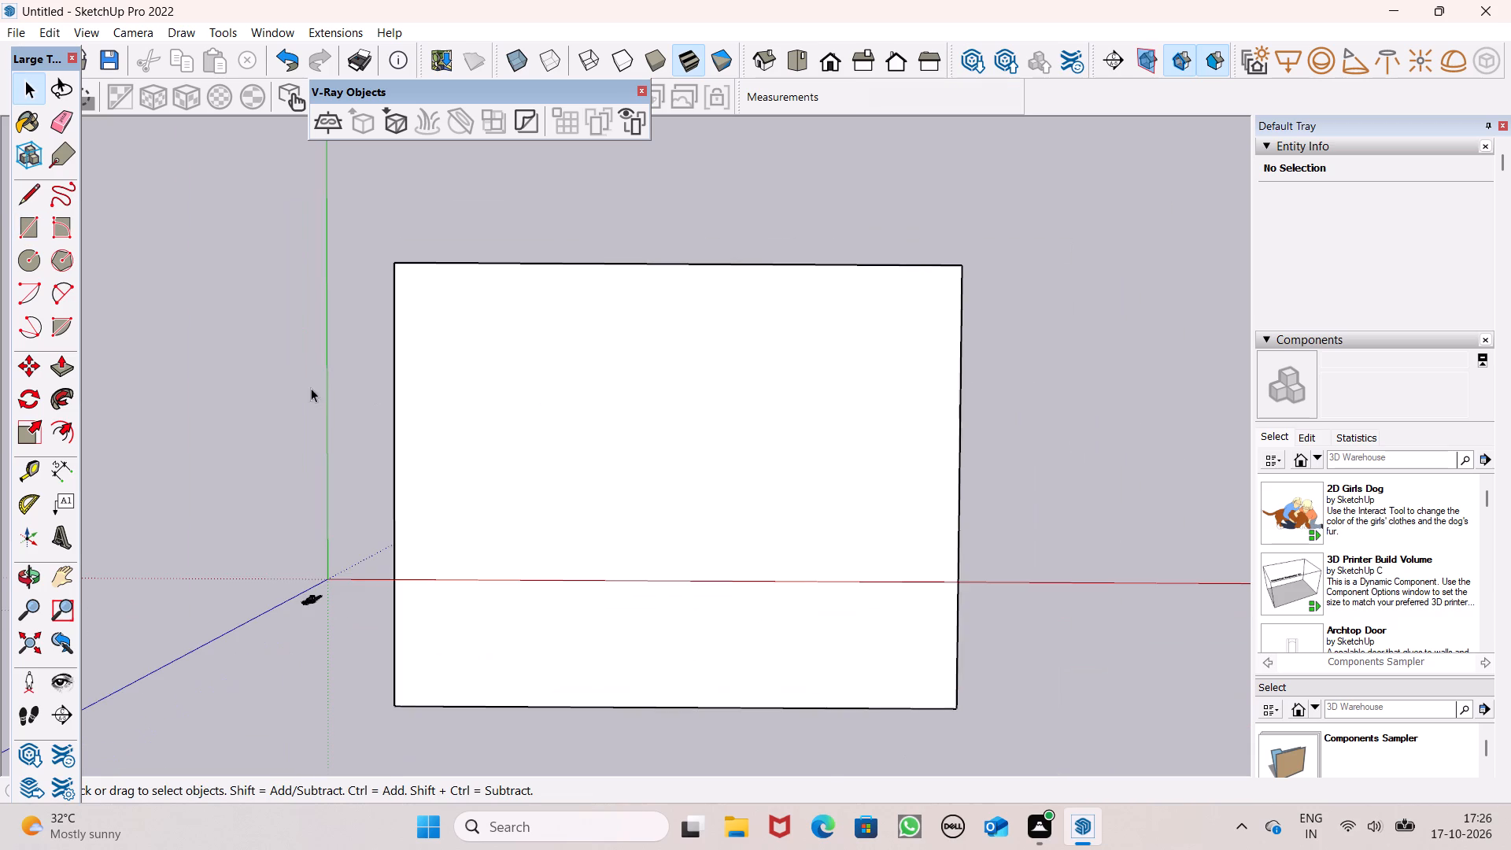
double_click(589, 459)
scroll(588, 457, "down", 3)
type("m]")
key("Return")
left_click_drag(588, 460, 610, 292)
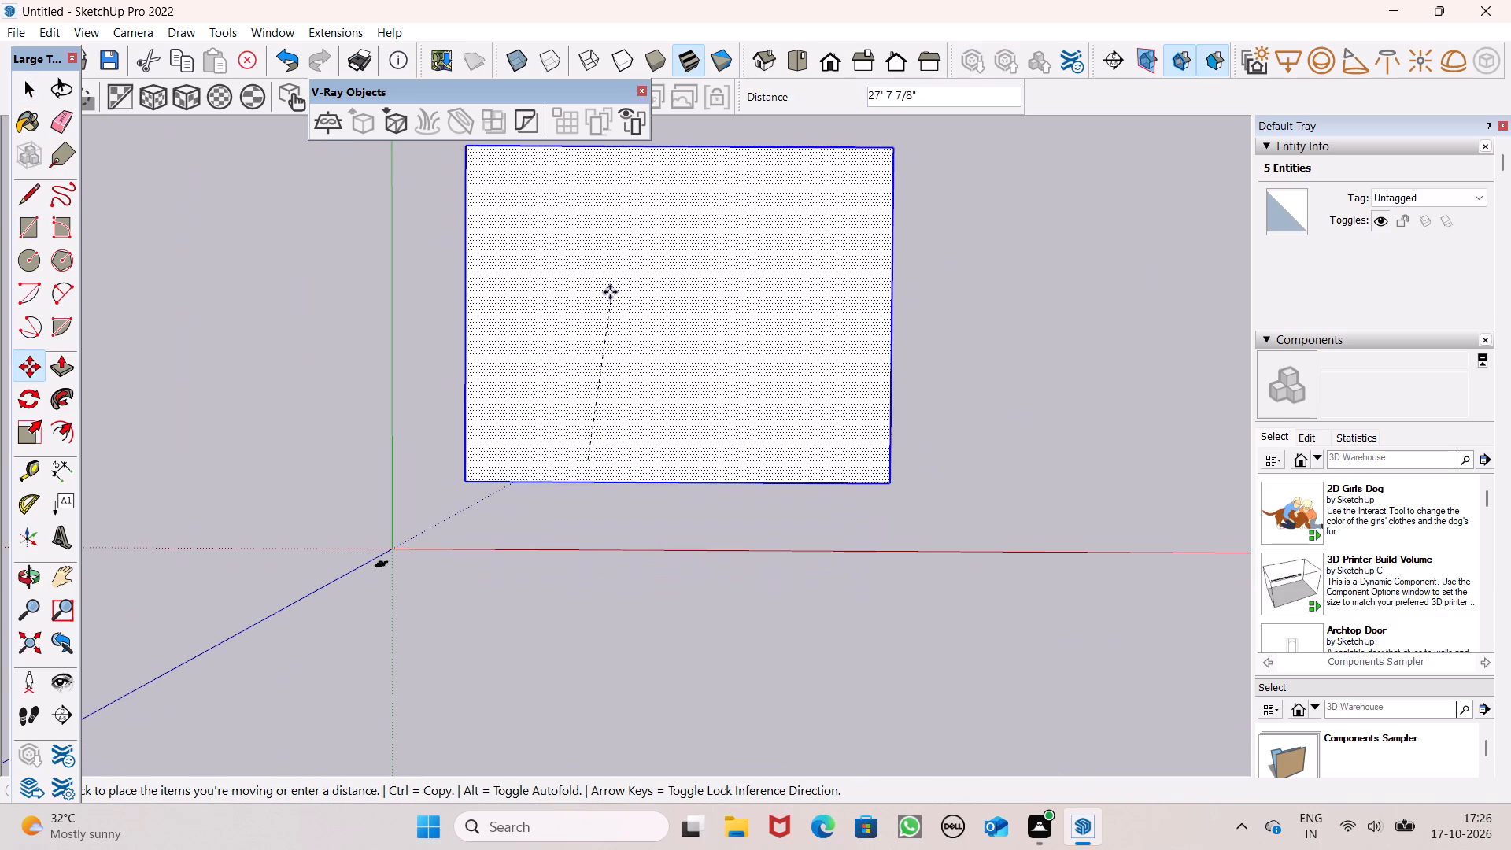
left_click_drag(610, 292, 604, 284)
key("space")
left_click(959, 331)
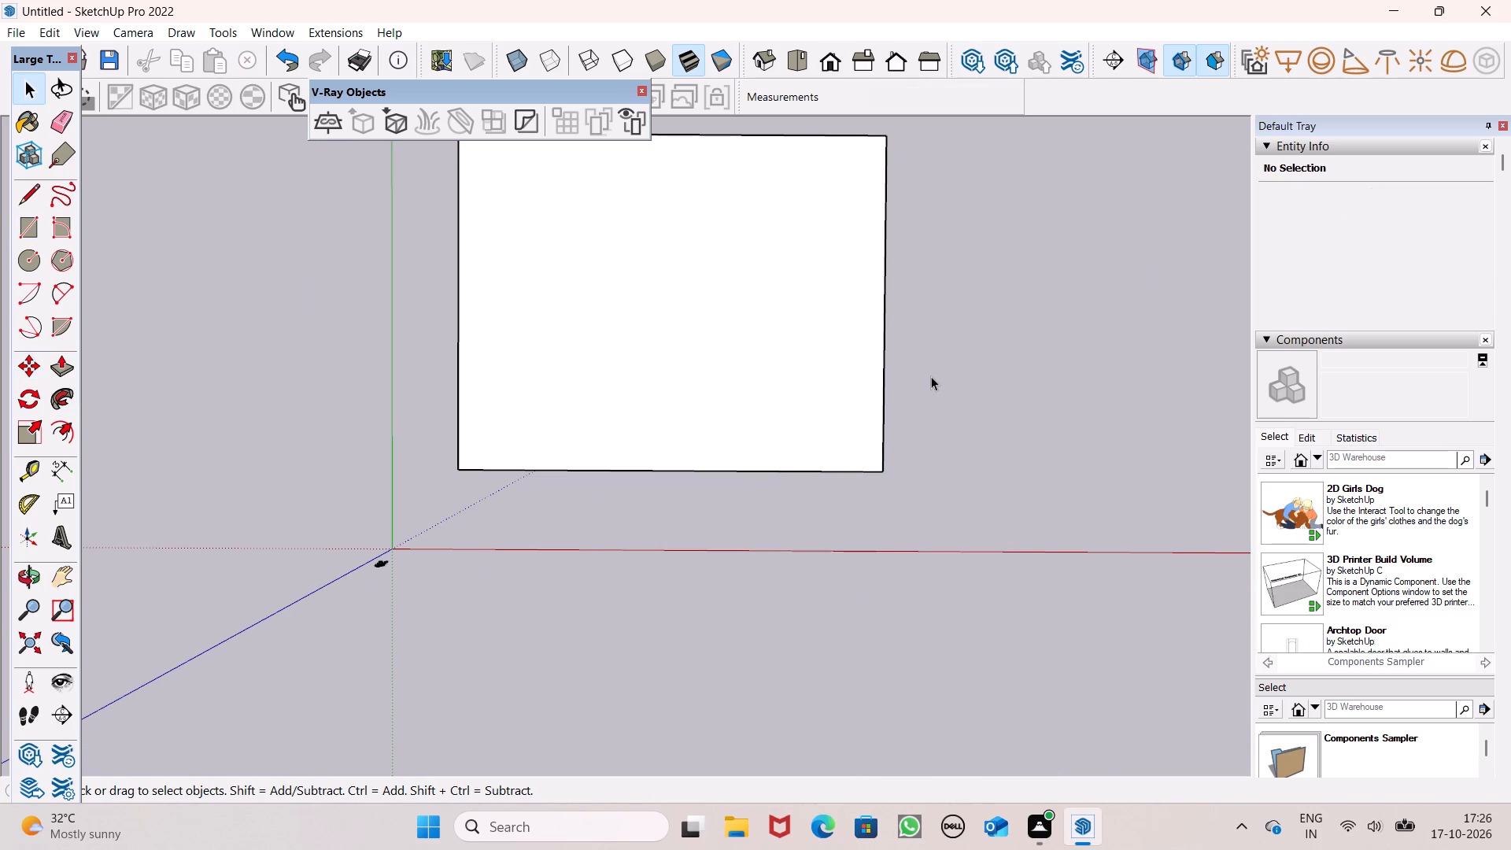
key("space")
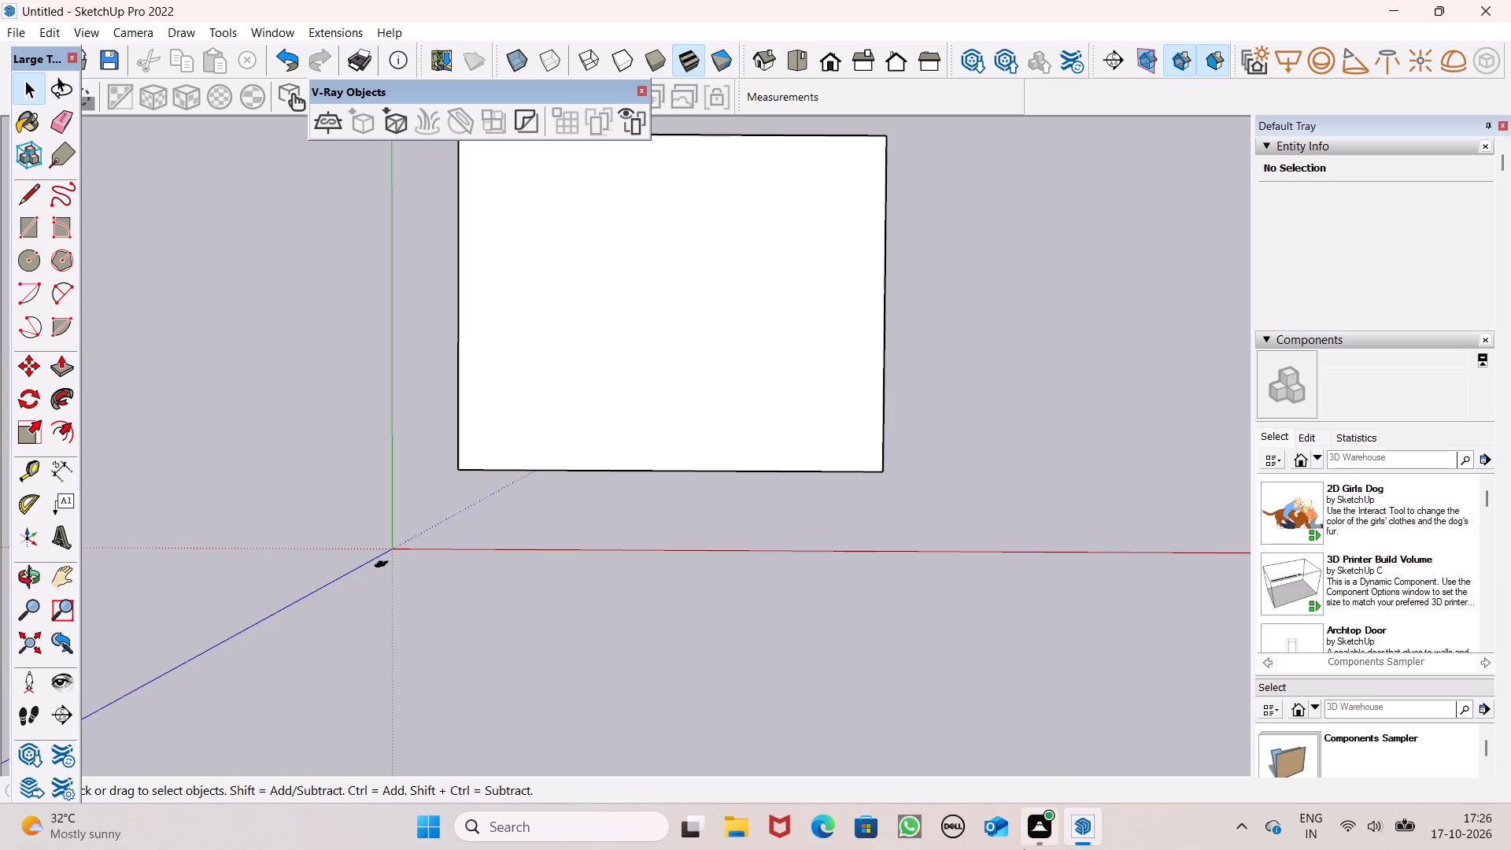
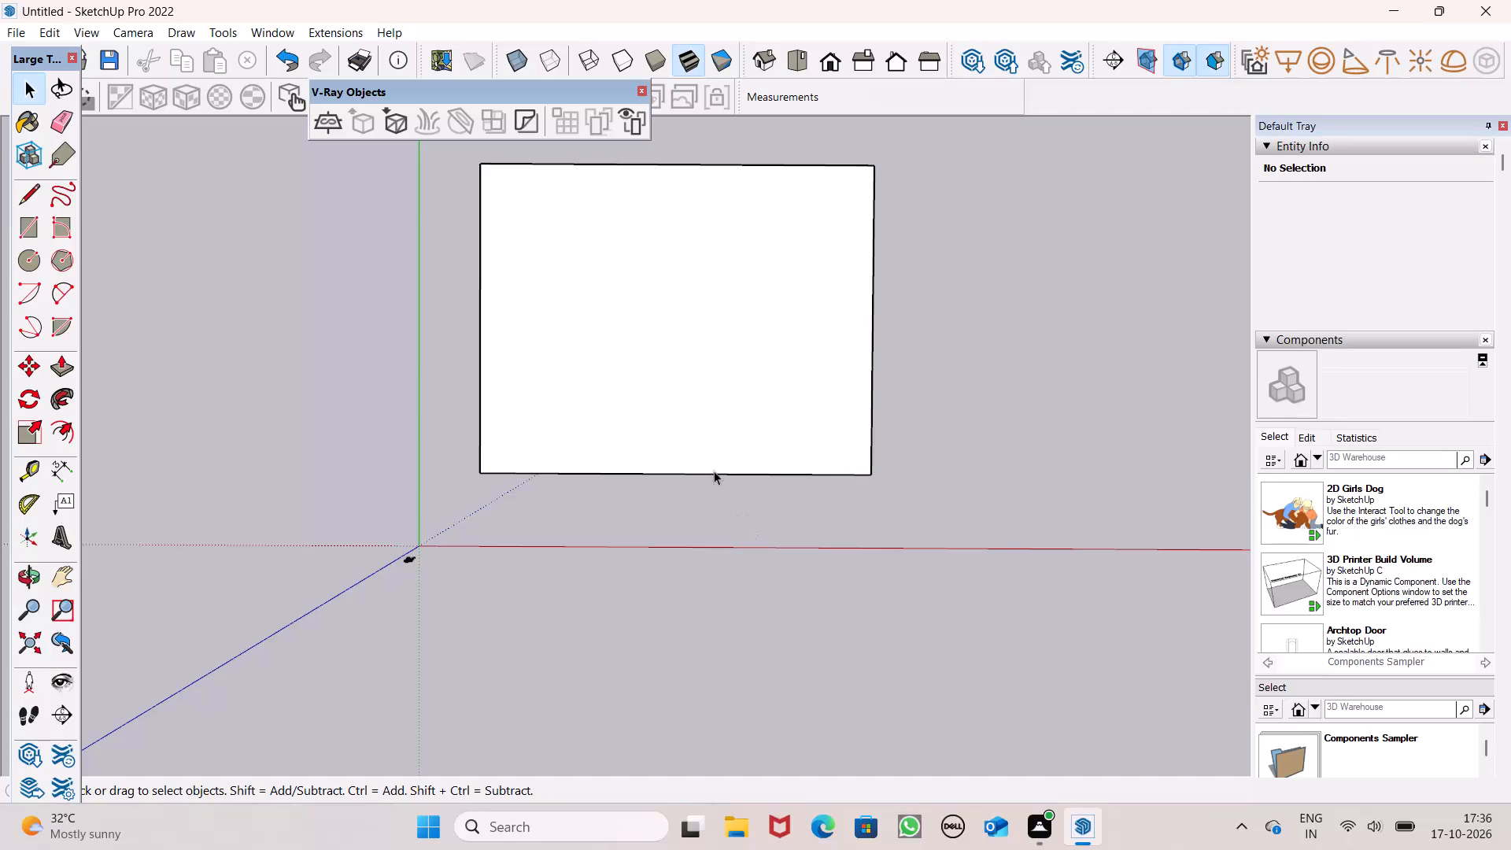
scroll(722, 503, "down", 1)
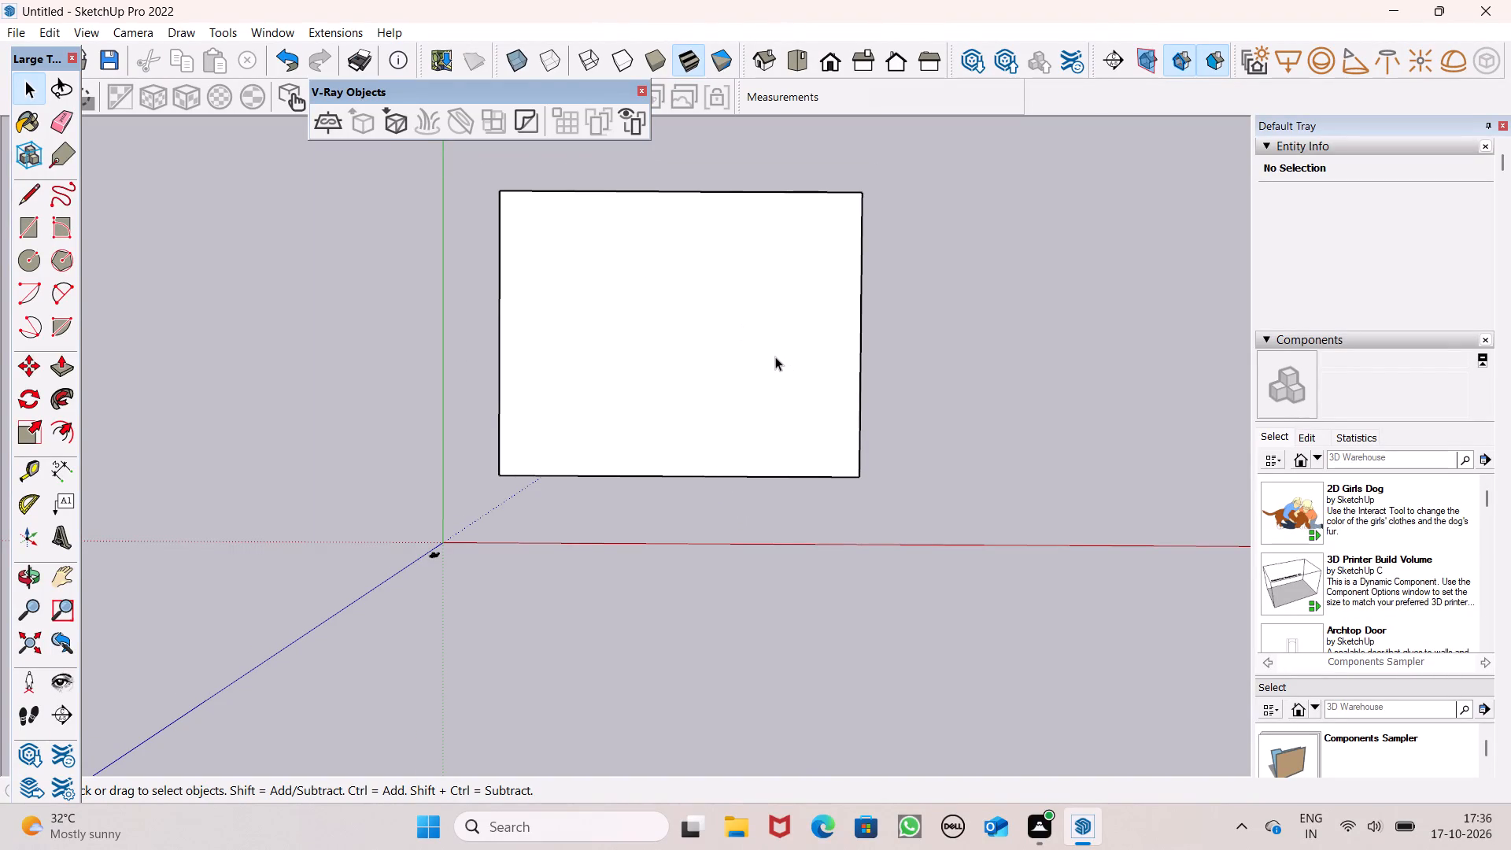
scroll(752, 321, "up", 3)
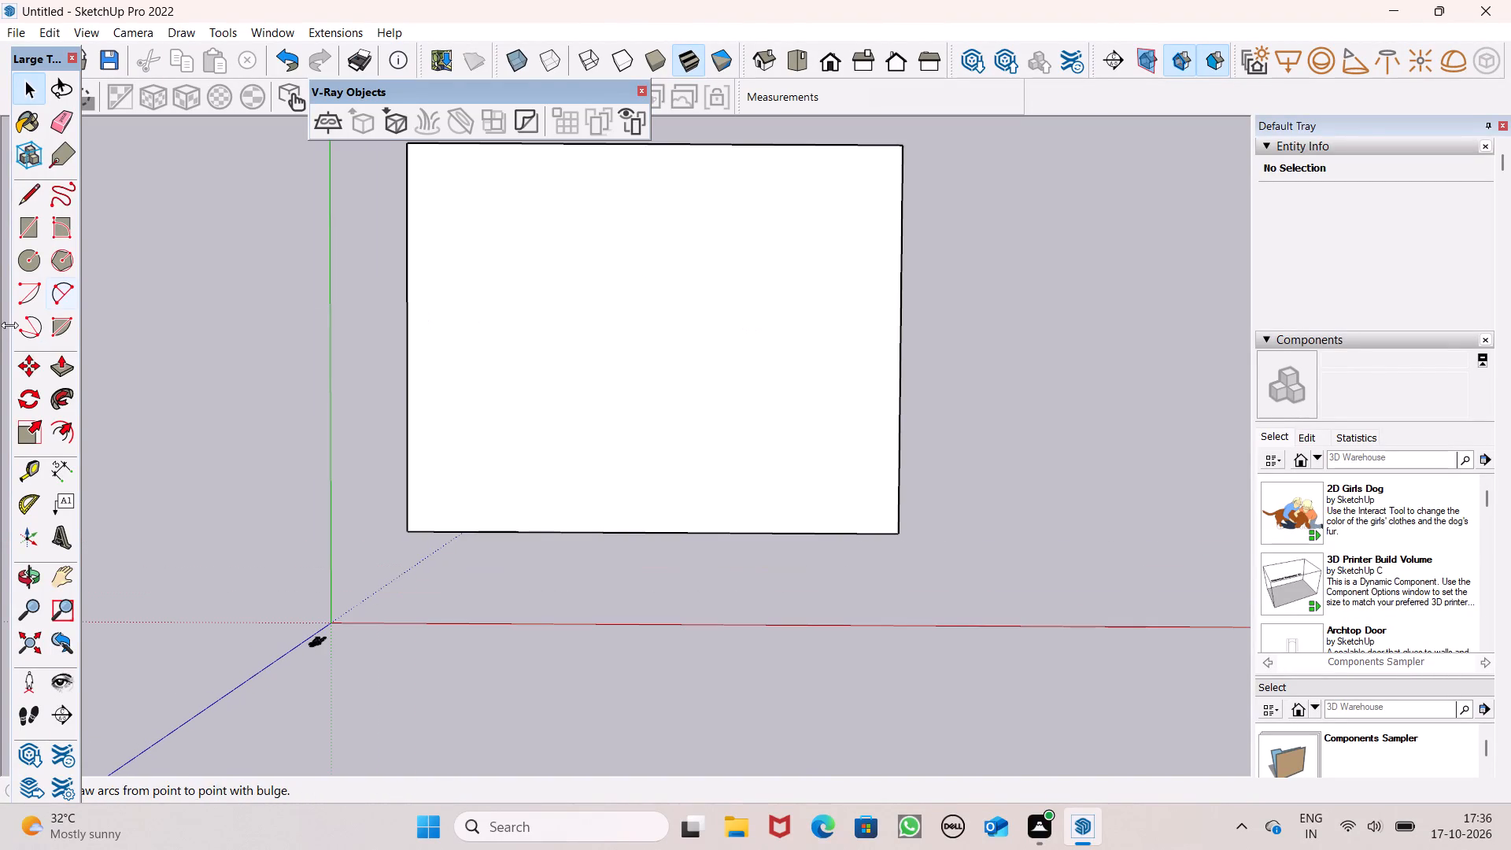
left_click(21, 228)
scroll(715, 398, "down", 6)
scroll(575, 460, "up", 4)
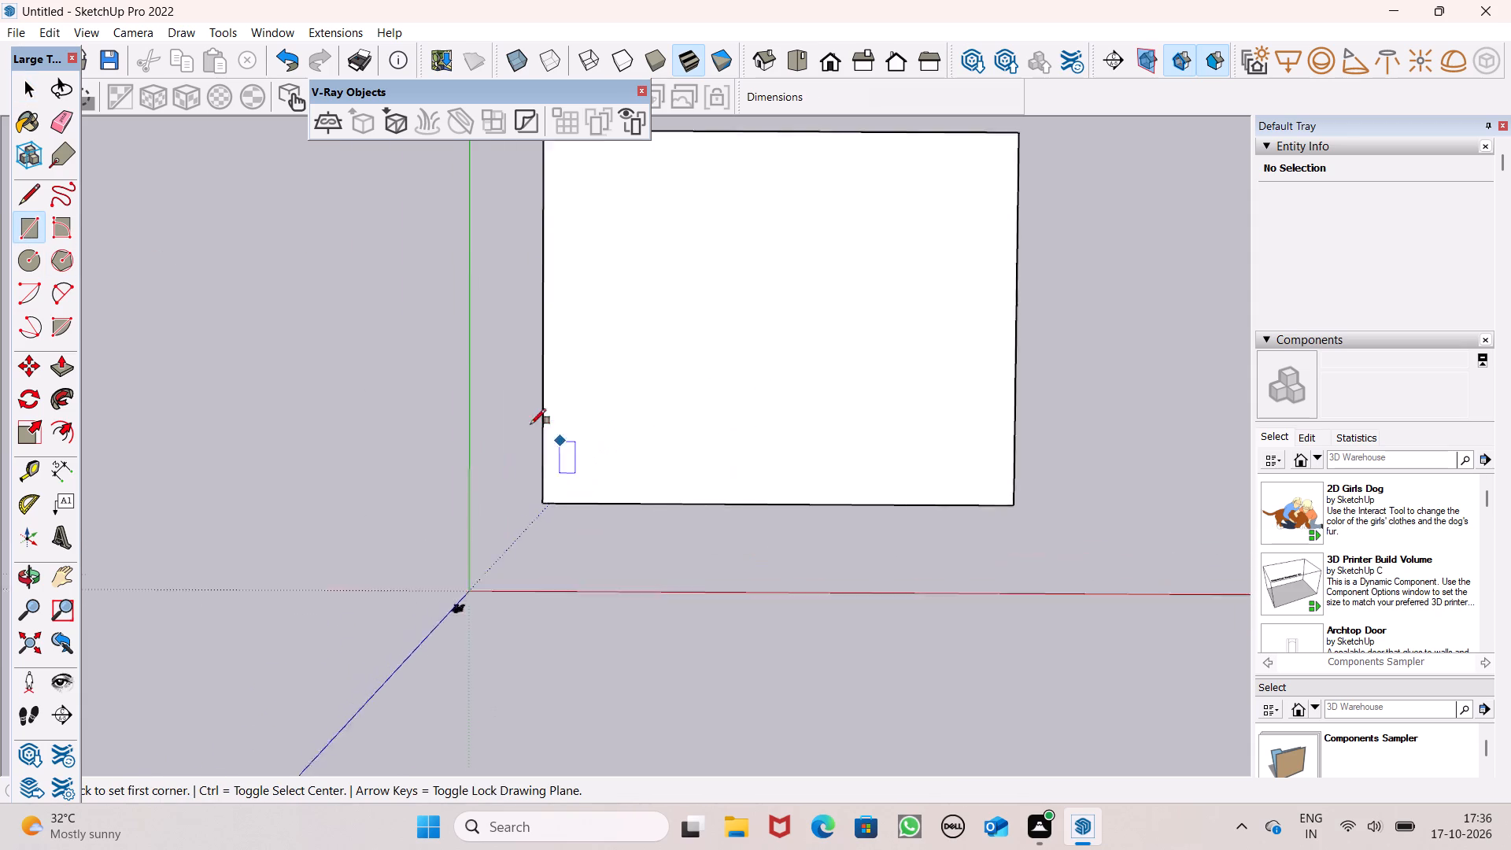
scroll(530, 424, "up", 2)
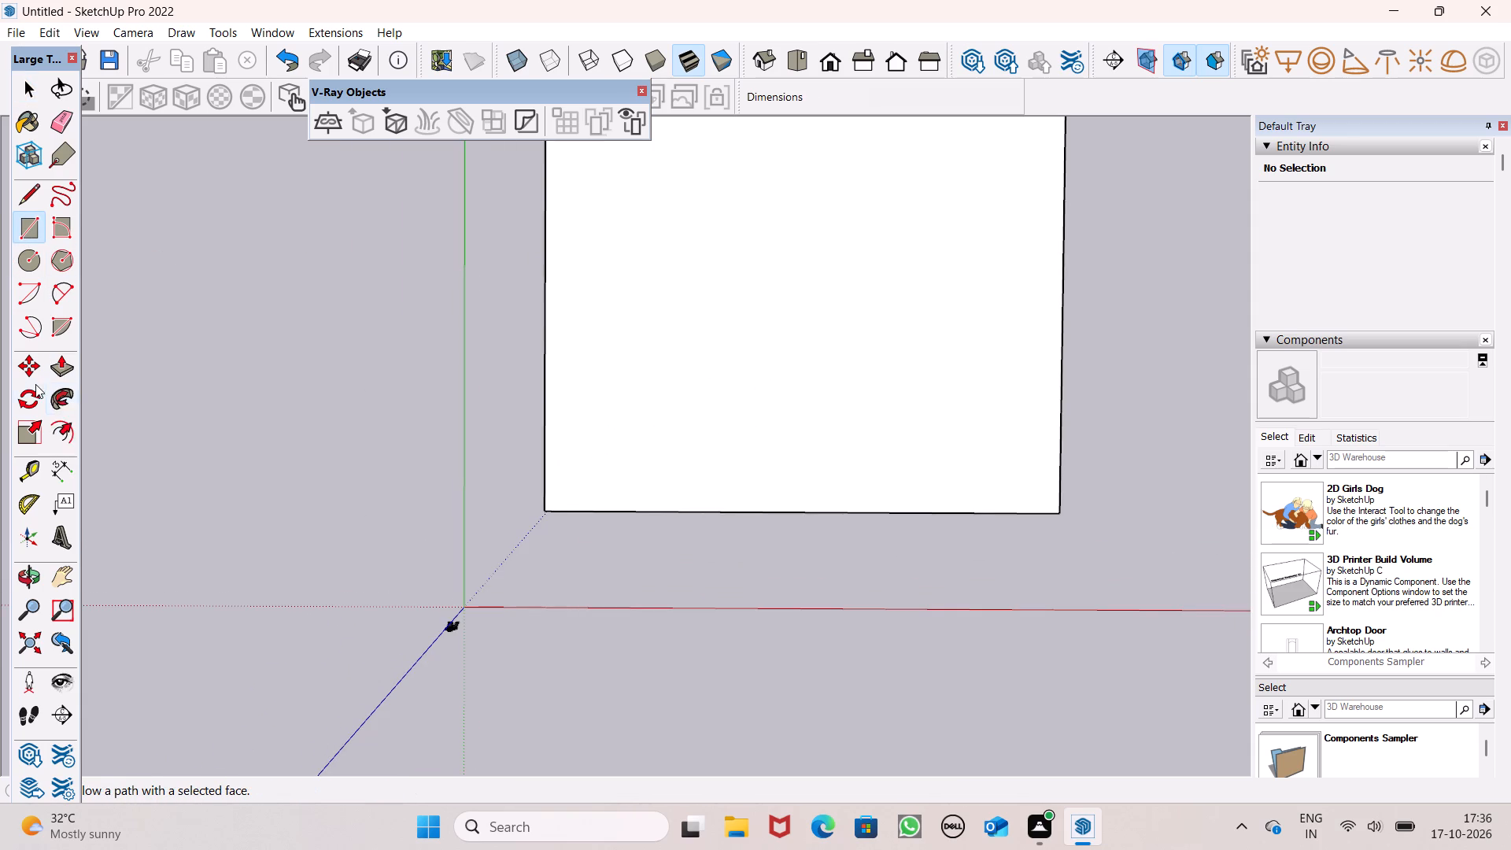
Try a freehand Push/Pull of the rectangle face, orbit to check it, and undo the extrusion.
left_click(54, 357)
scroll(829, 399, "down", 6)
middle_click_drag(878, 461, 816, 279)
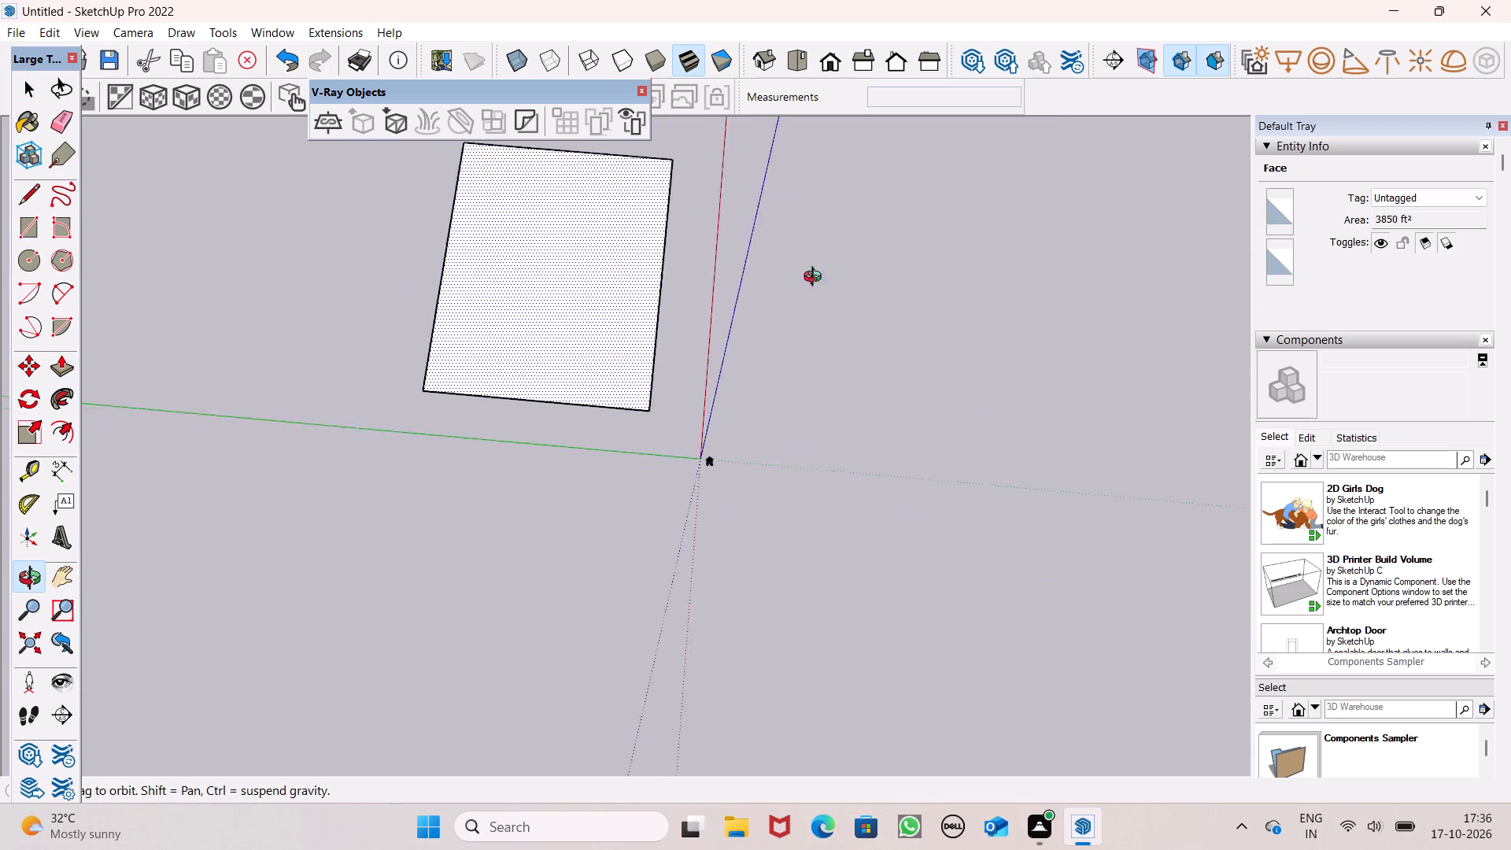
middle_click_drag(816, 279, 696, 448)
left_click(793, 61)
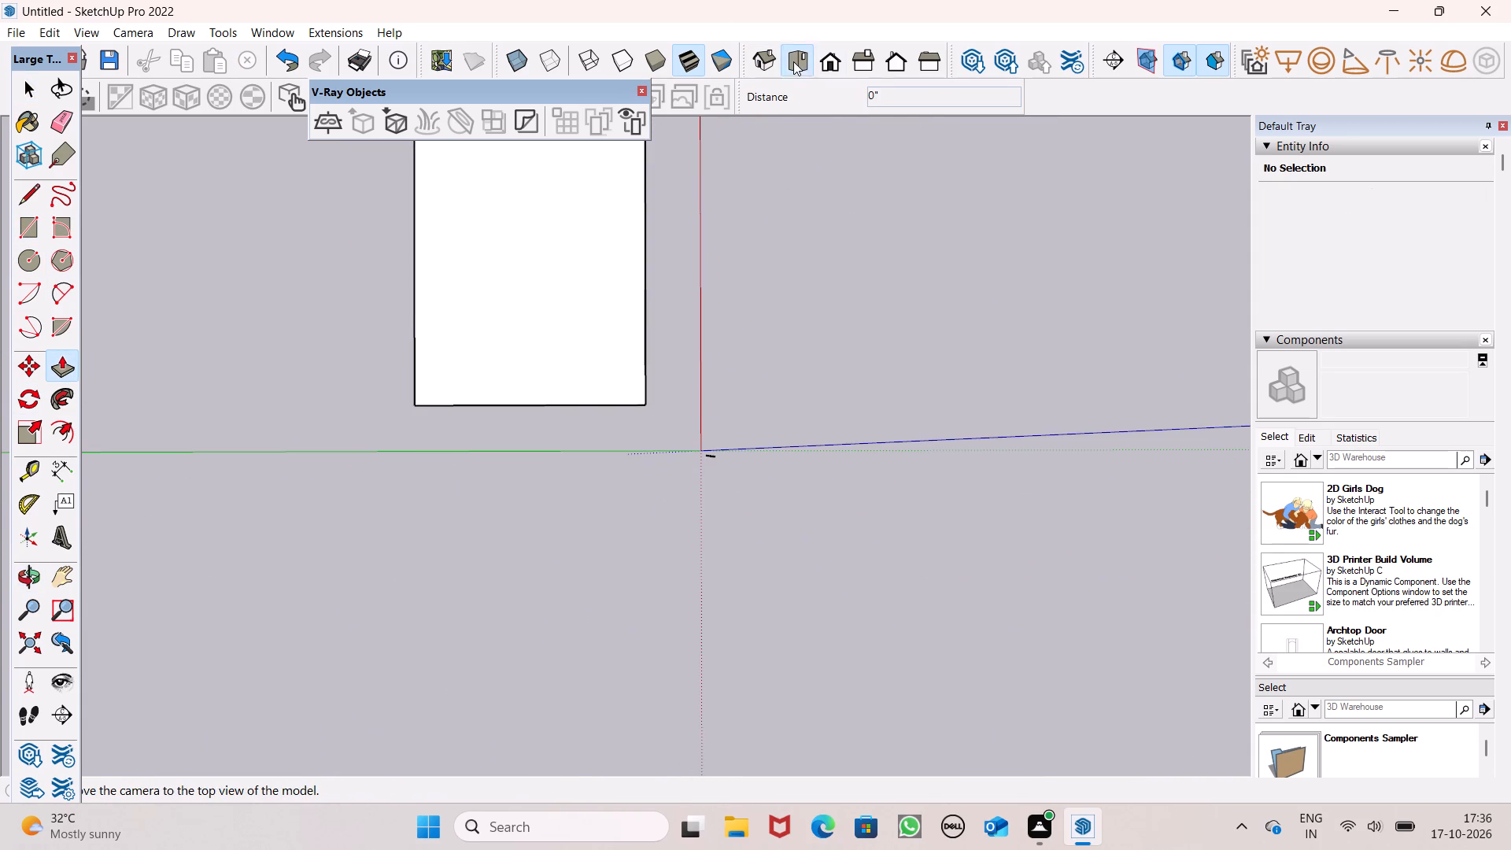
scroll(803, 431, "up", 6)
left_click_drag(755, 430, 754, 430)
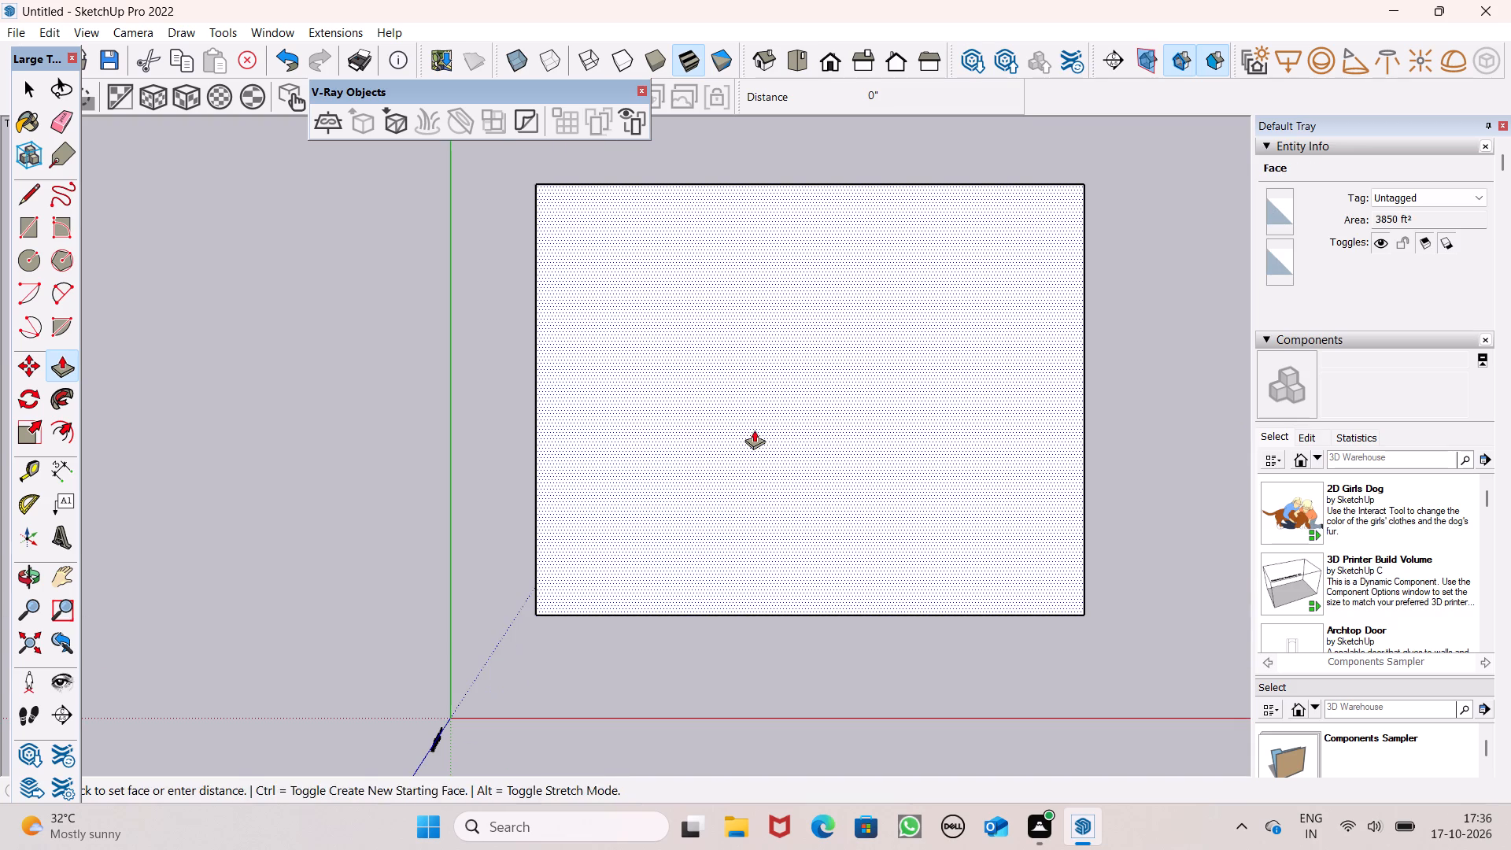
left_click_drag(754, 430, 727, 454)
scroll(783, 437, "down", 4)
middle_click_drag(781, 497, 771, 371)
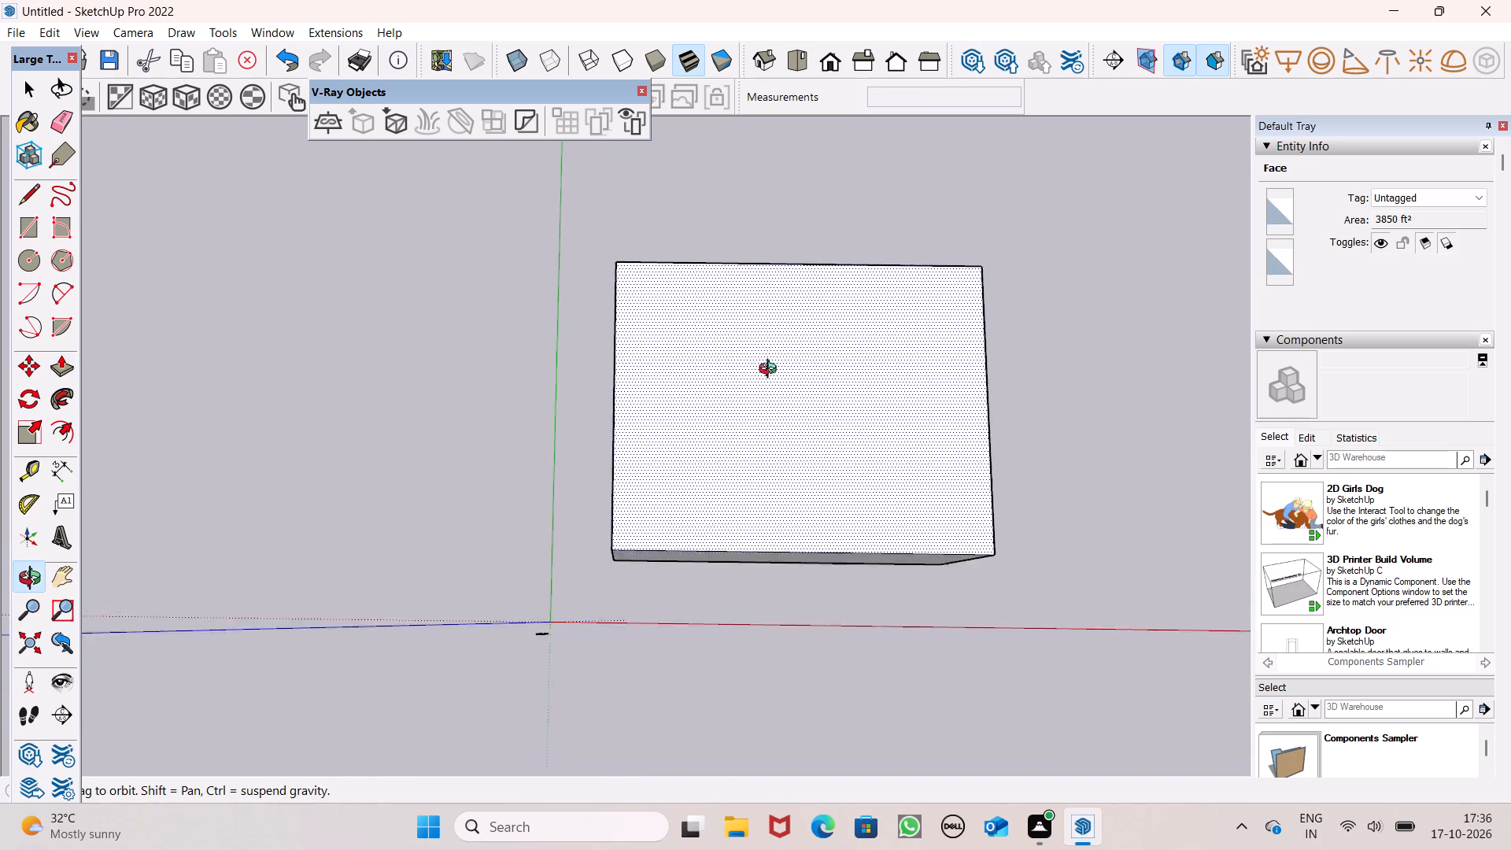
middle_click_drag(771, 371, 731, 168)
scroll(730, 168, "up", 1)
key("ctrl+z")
Push/Pull the rectangle face upward by 9" to form a base slab.
left_click_drag(738, 481, 736, 449)
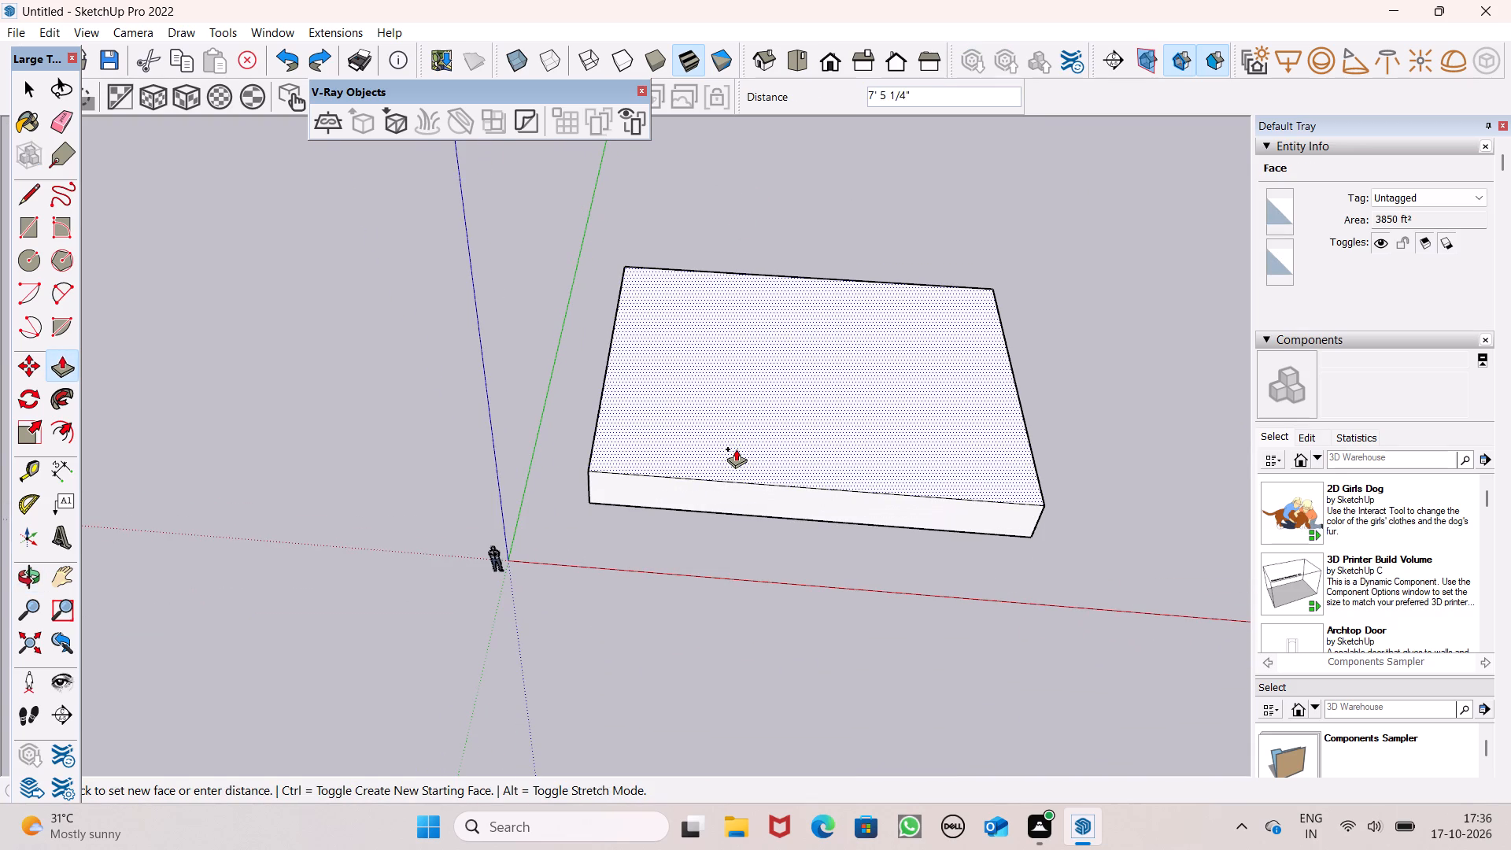
left_click_drag(736, 449, 736, 448)
key("9")
key("shift+quotedbl")
key("Return")
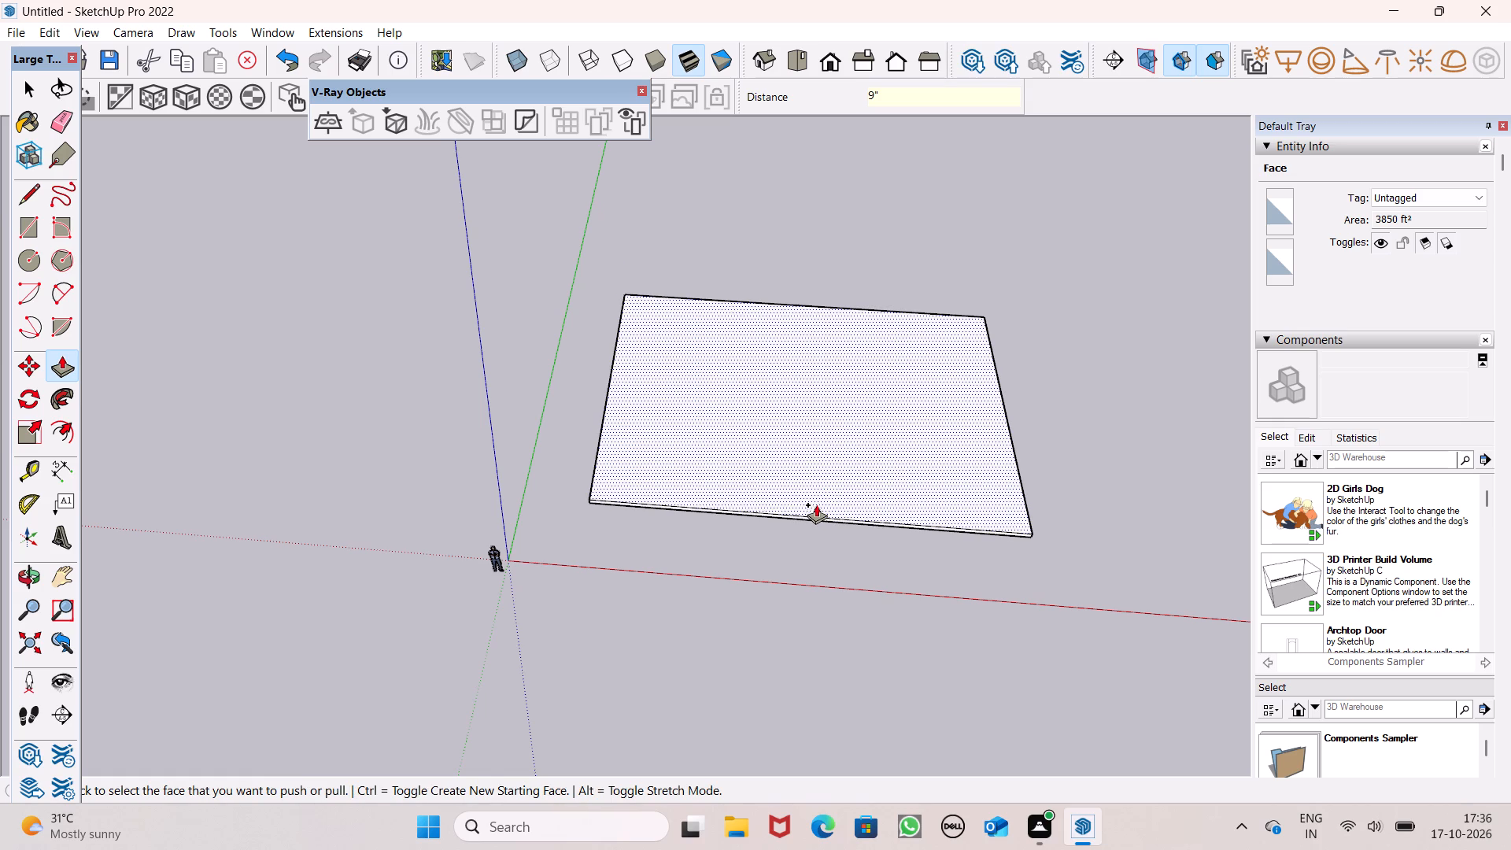
key("space")
Offset the outline of the slab's top face inward by 1'.
scroll(769, 464, "down", 1)
middle_click_drag(760, 479, 759, 540)
scroll(759, 540, "up", 1)
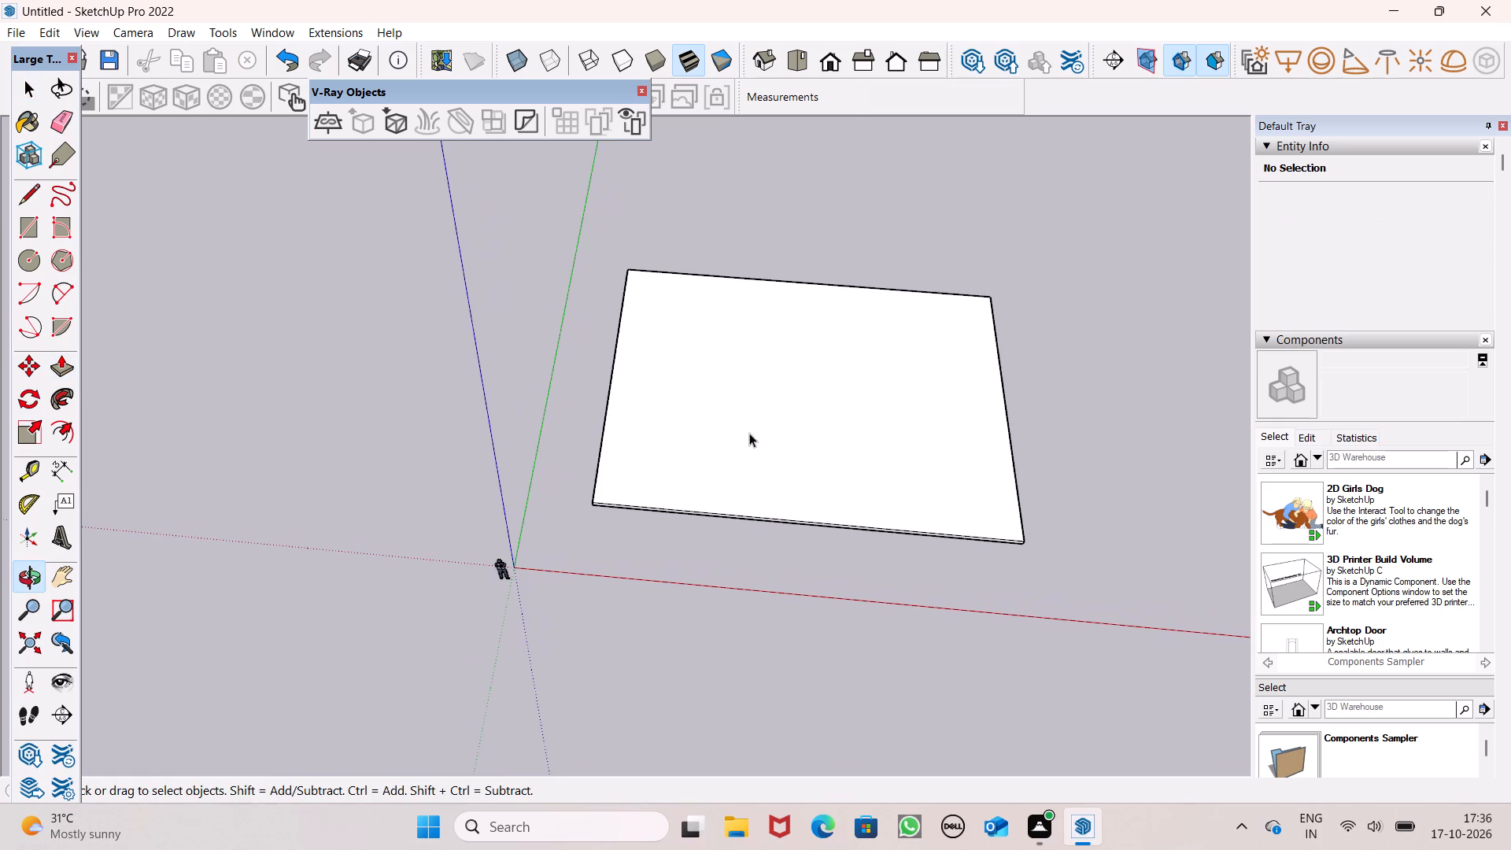
left_click(57, 445)
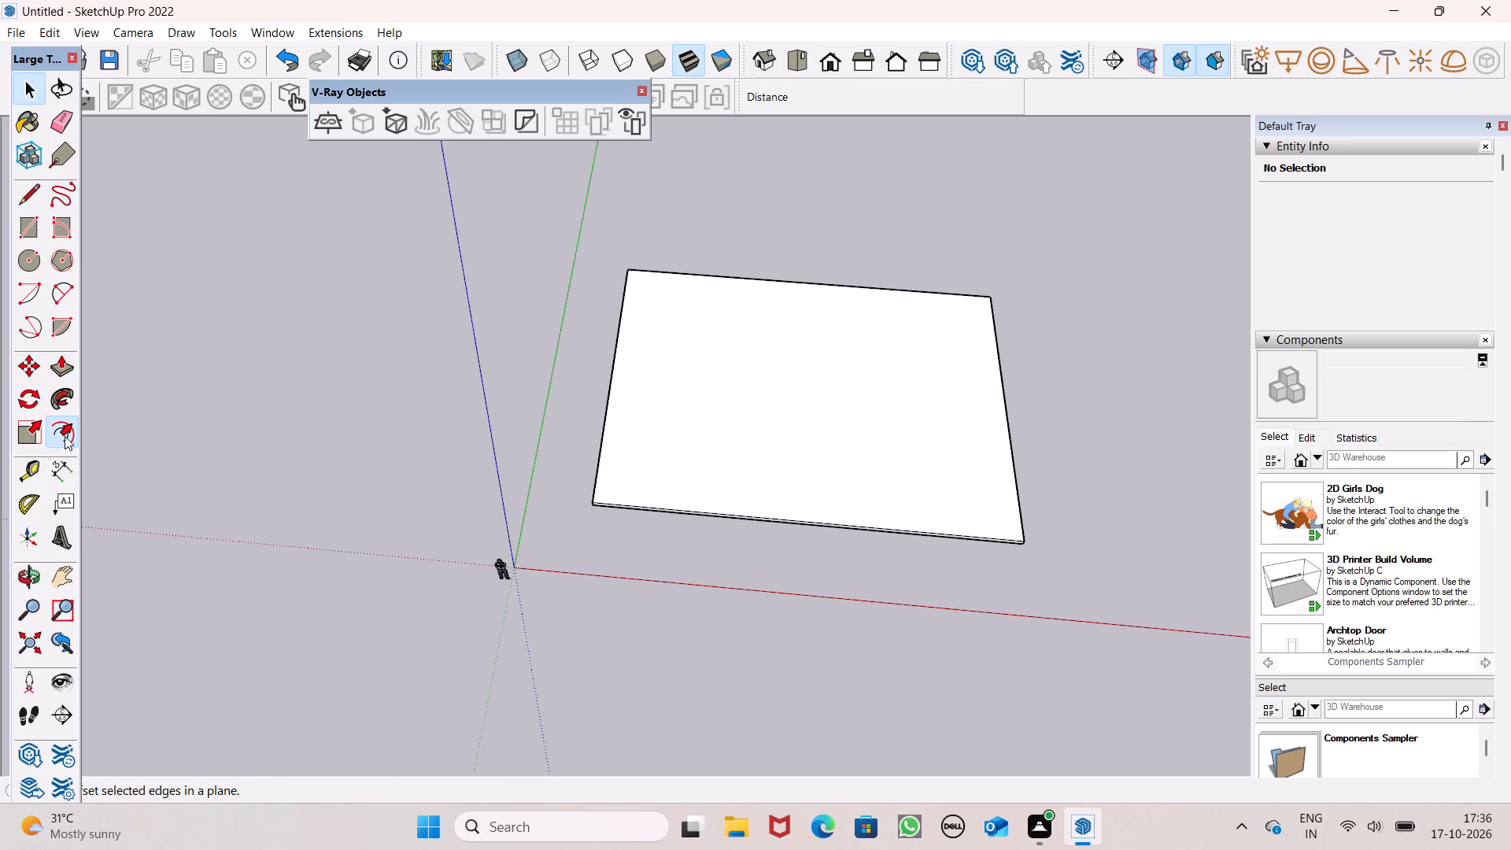
left_click_drag(722, 305, 723, 313)
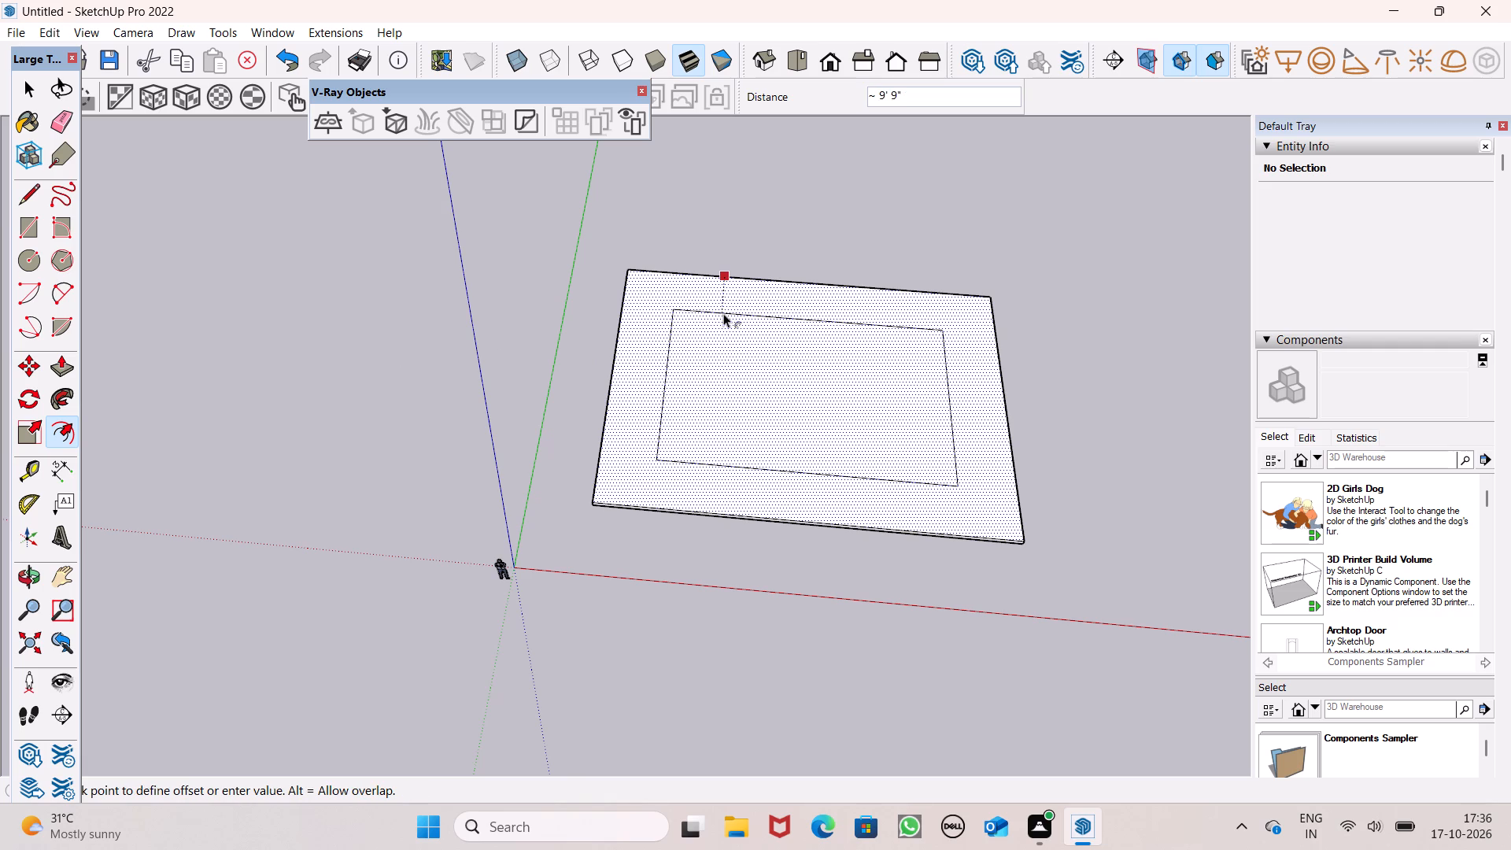
left_click_drag(723, 313, 730, 304)
type("1'")
key("Return")
key("space")
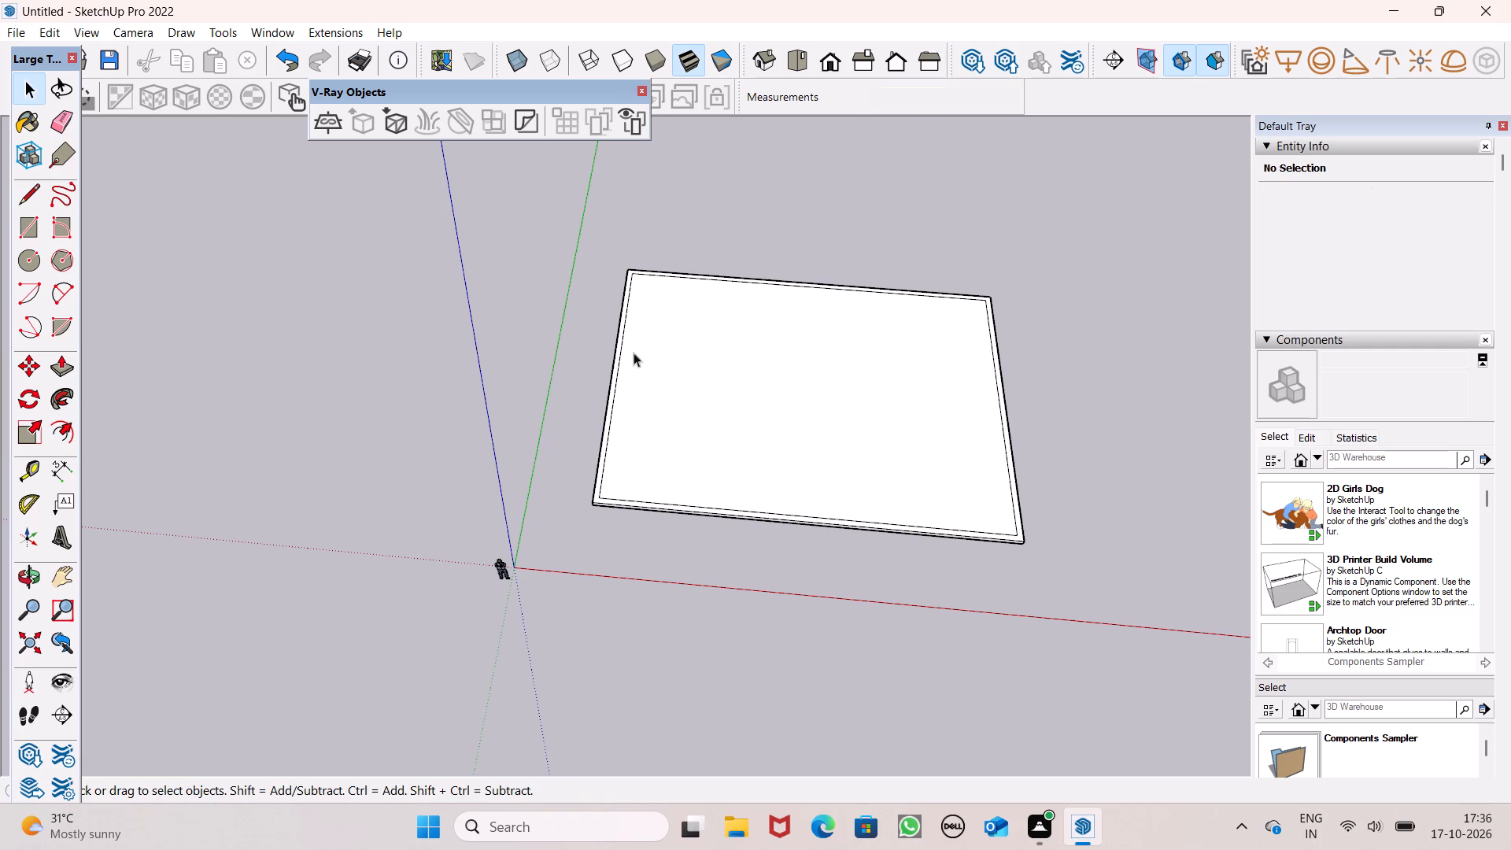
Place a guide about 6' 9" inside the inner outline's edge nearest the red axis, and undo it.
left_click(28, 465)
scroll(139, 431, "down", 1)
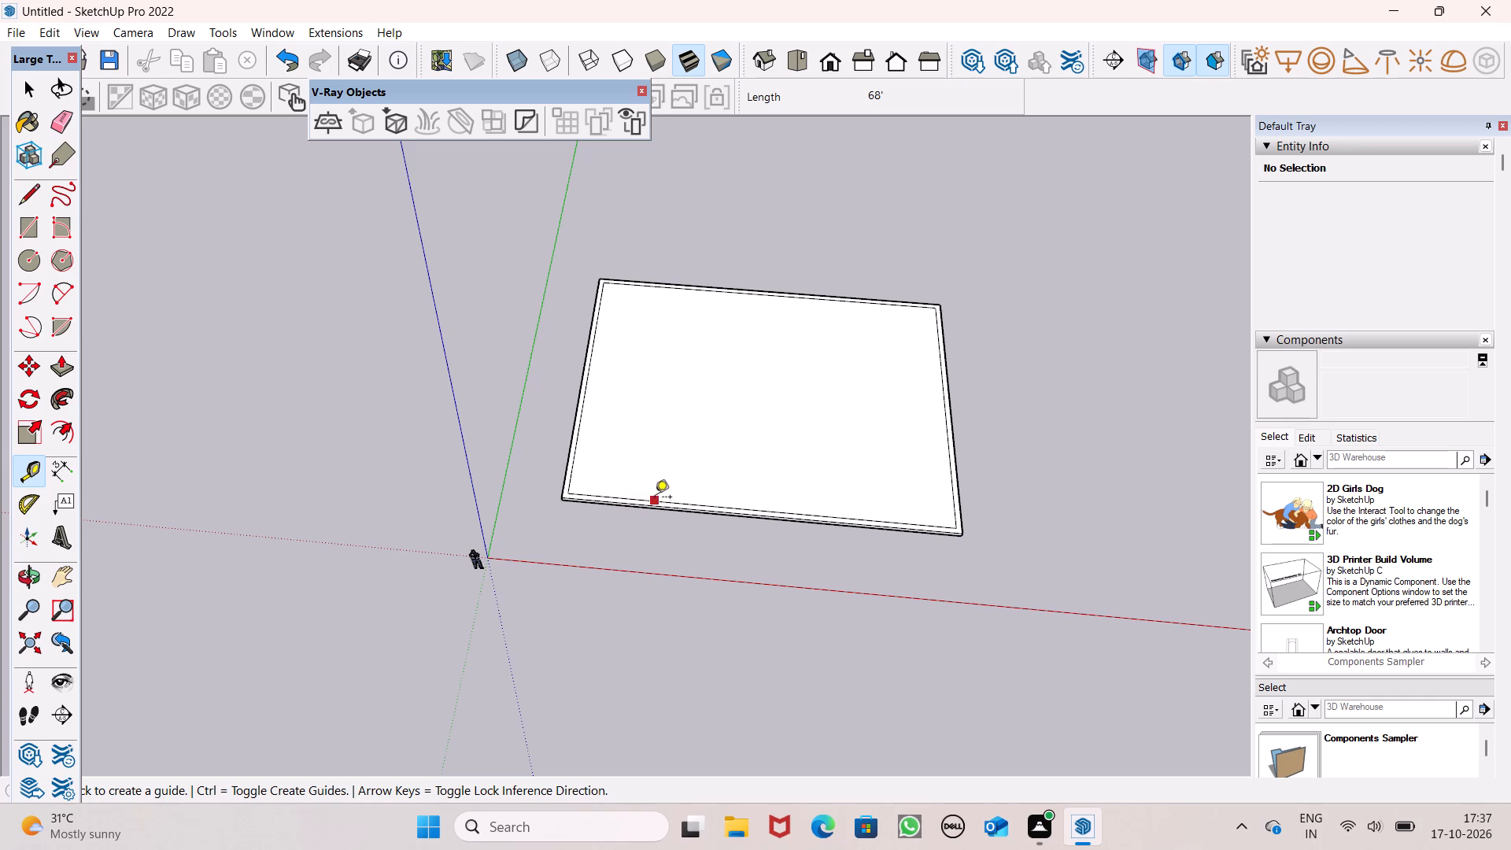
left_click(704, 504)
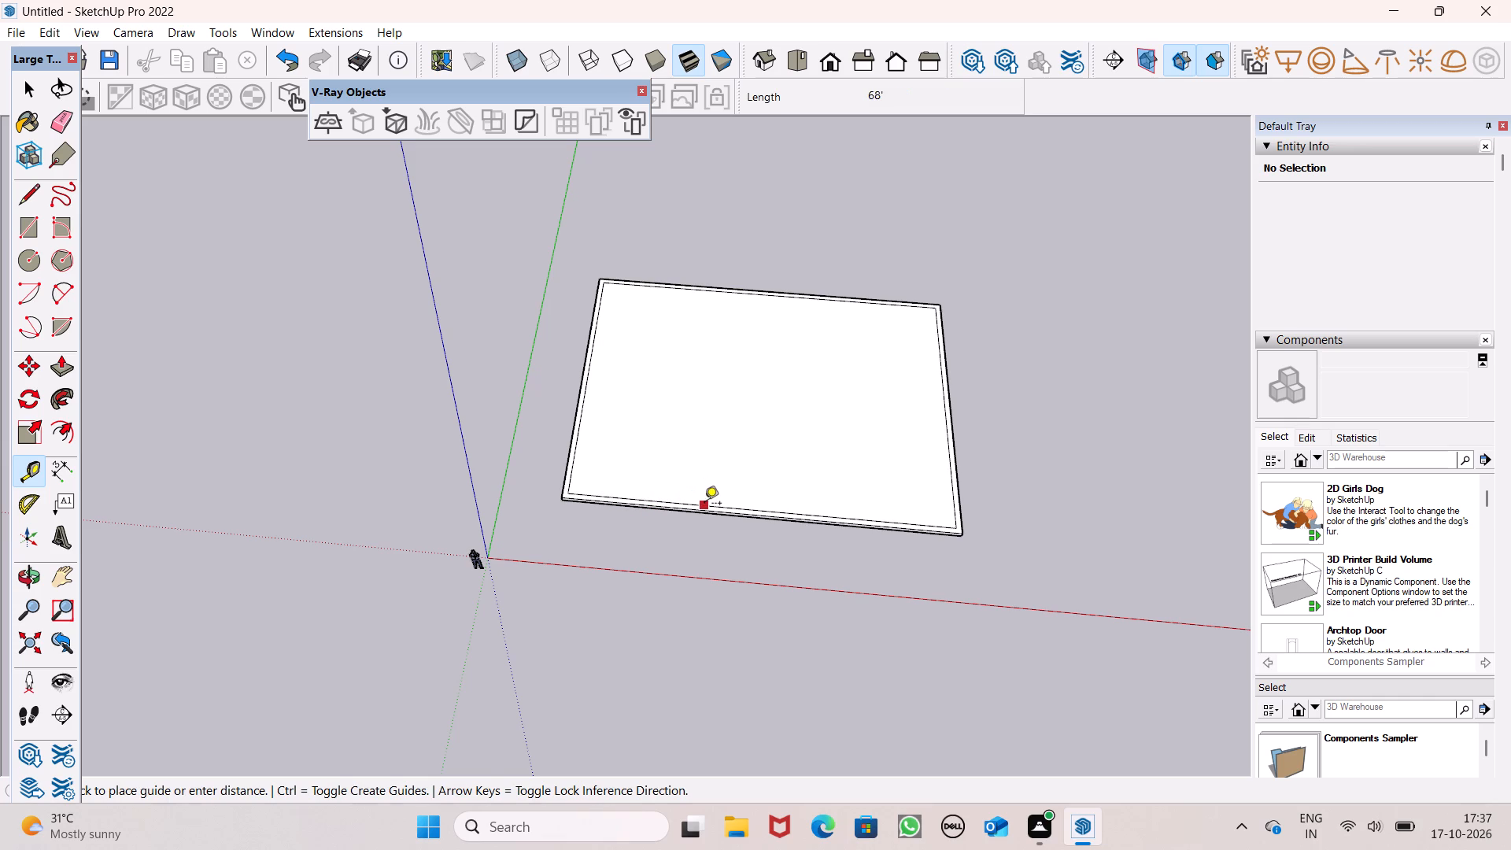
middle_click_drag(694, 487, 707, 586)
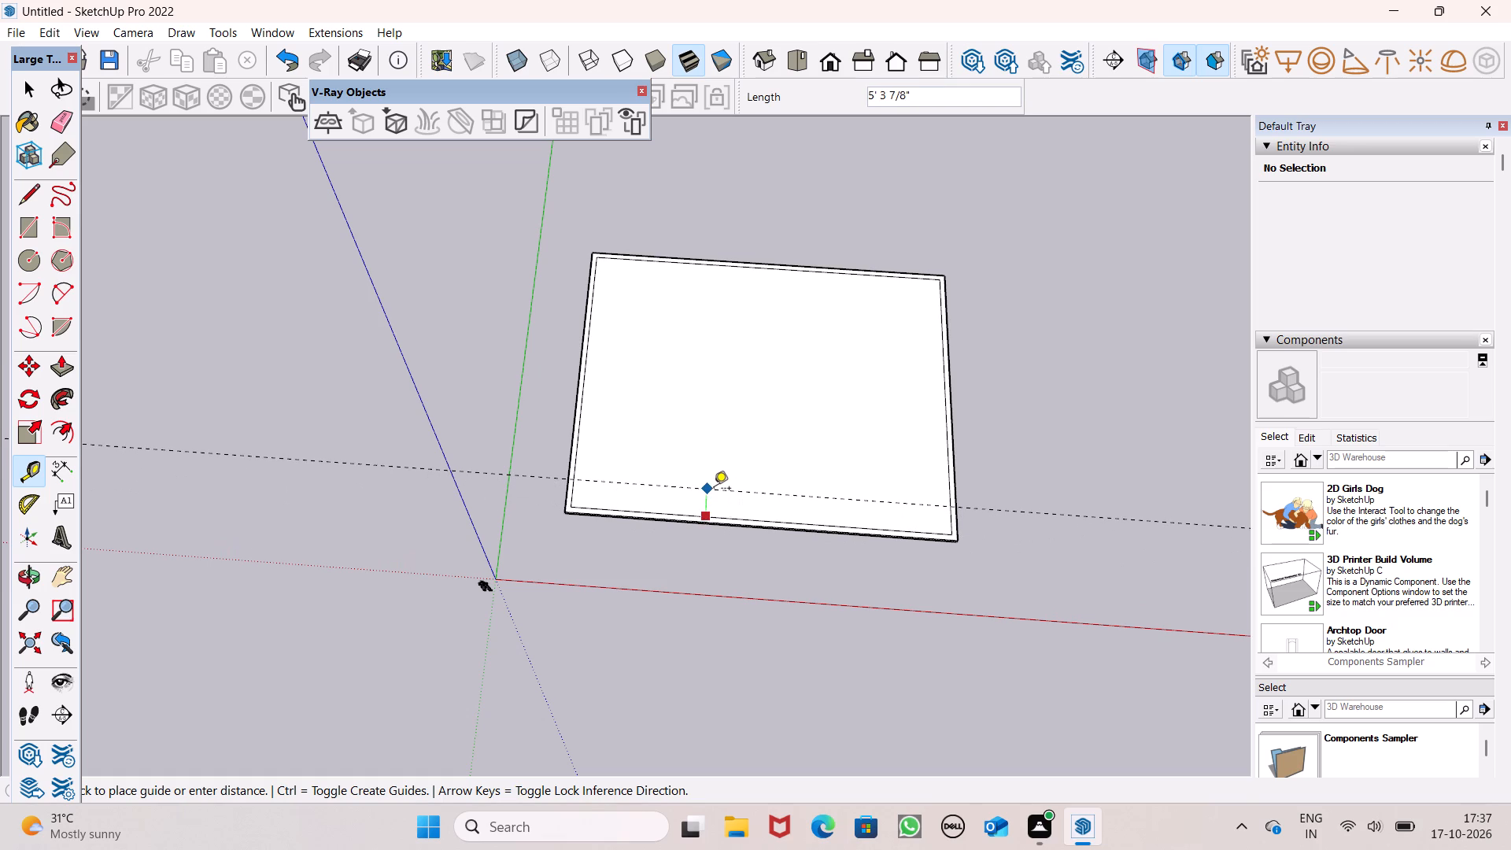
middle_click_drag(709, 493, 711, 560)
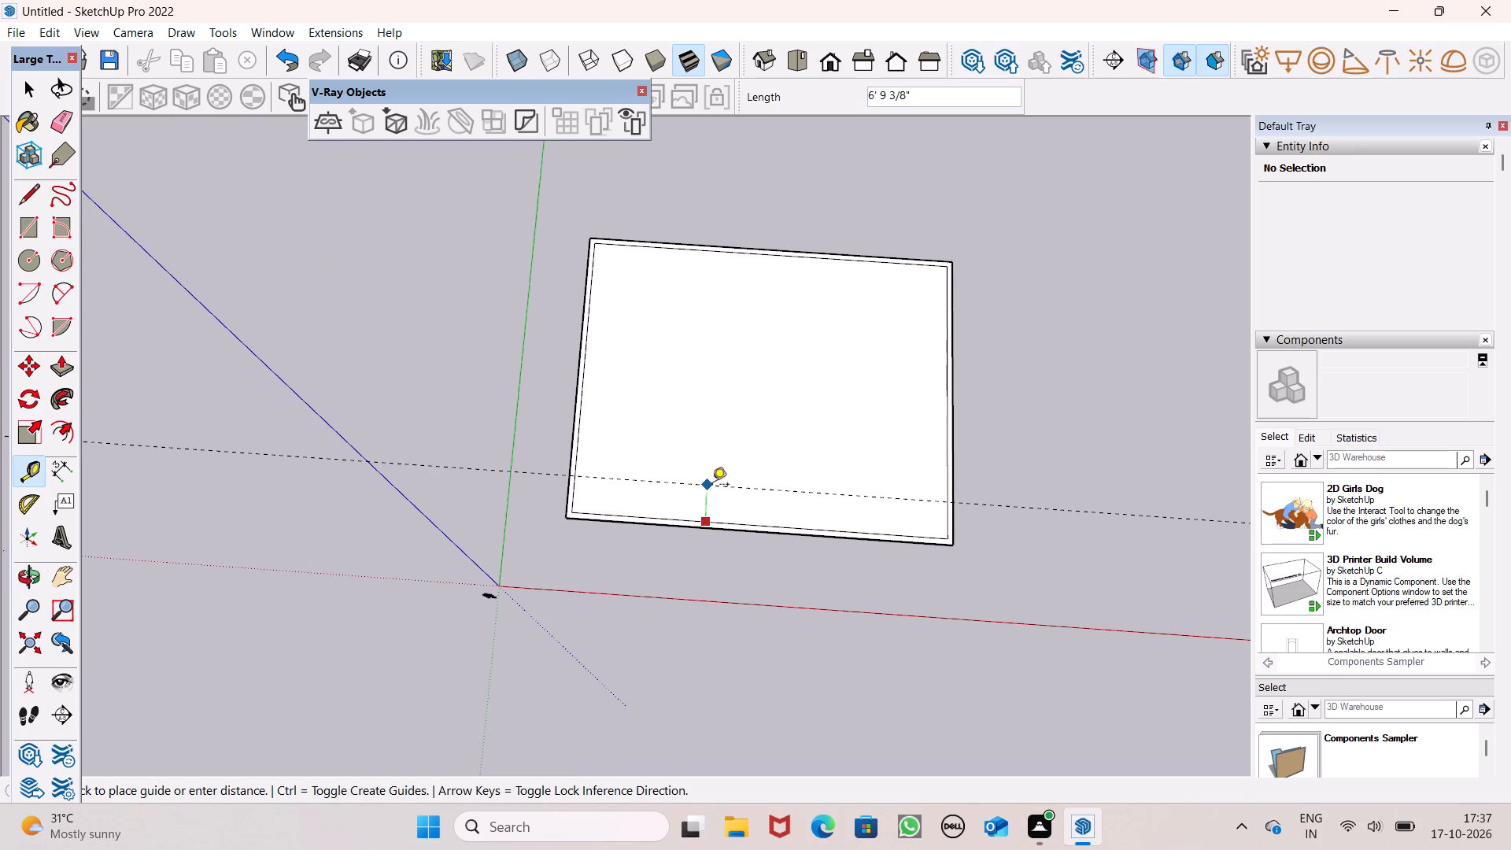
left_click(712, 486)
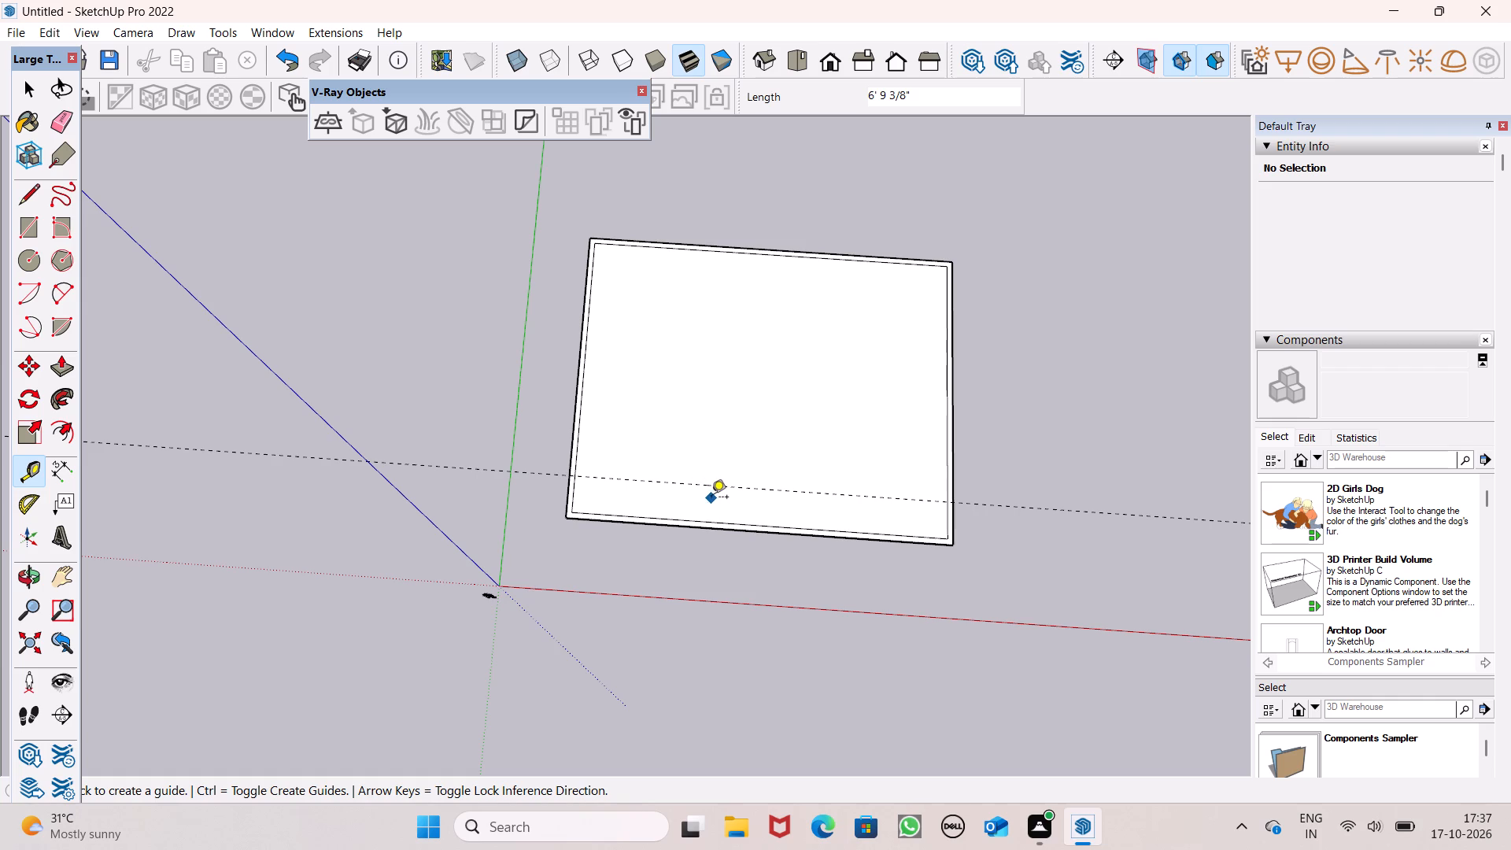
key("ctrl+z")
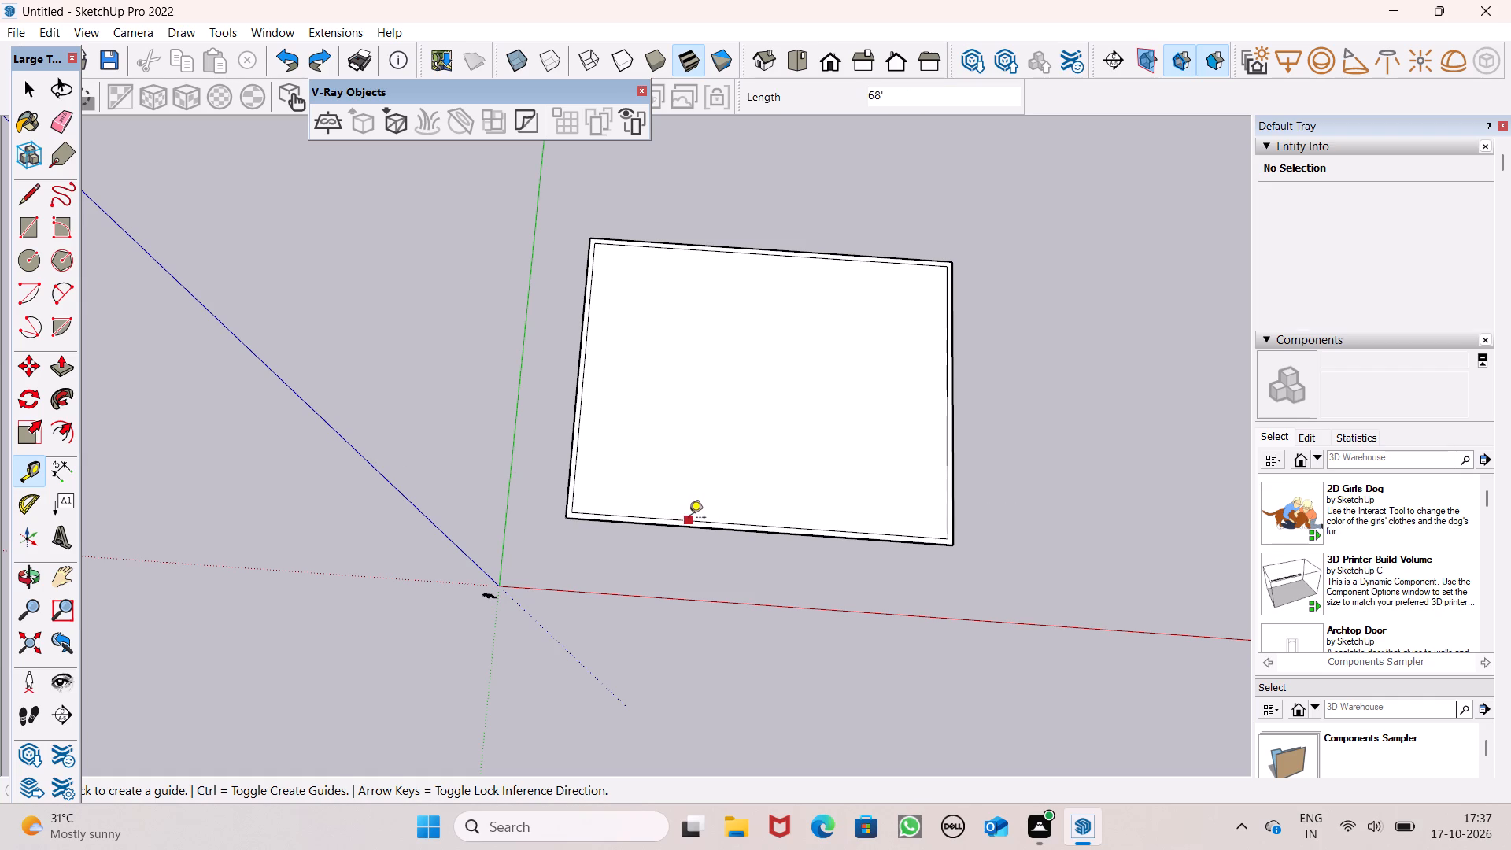
Place a guide about 9' 2" inside the inner outline's edge nearest the red axis, and a parallel one 9" further in.
left_click(689, 519)
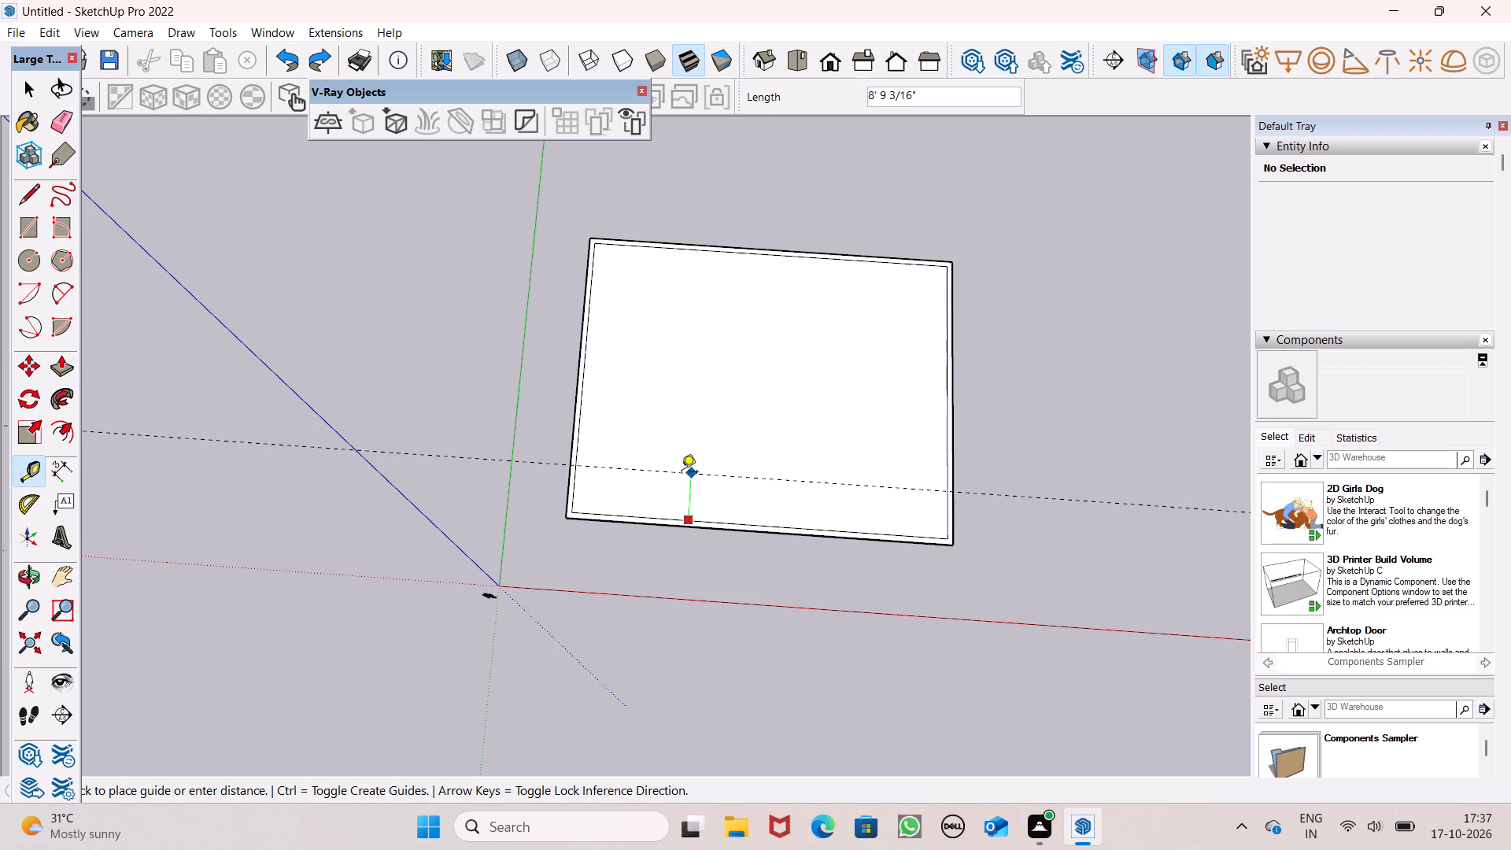
left_click(682, 471)
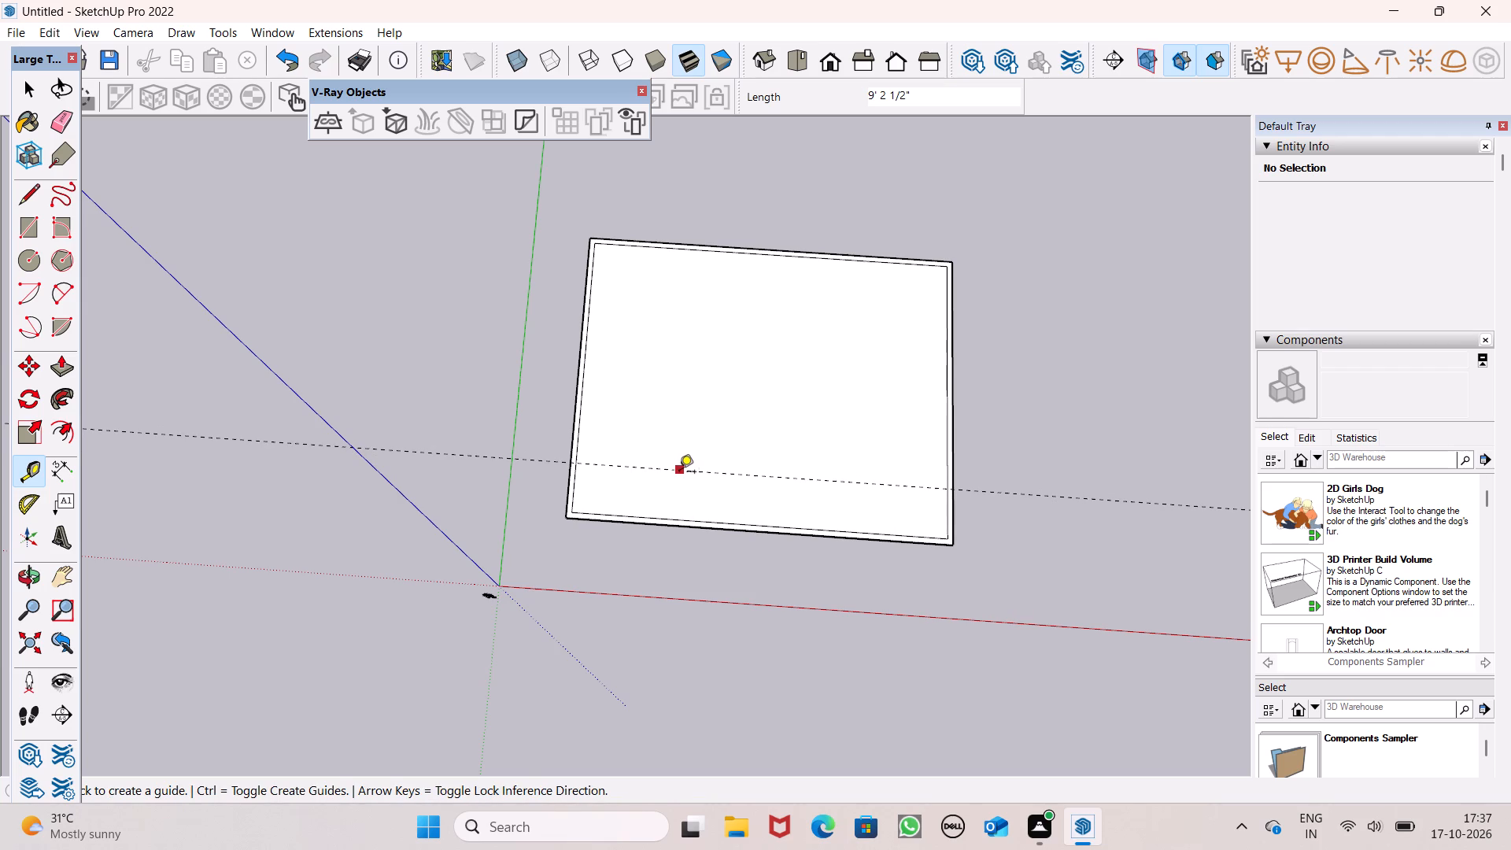
left_click(679, 473)
key("9")
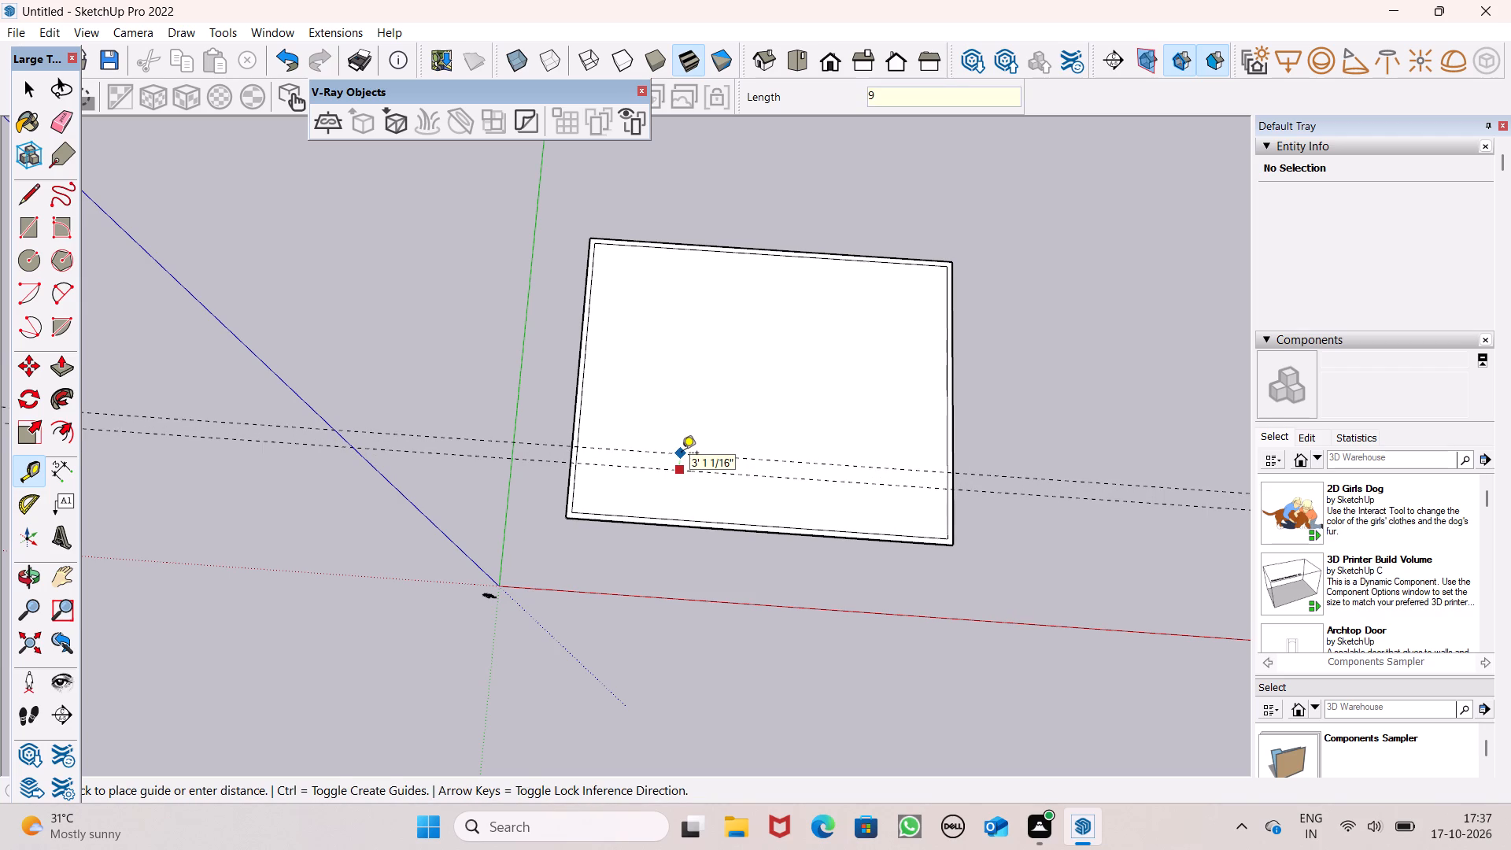
key("shift+quotedbl")
key("Return")
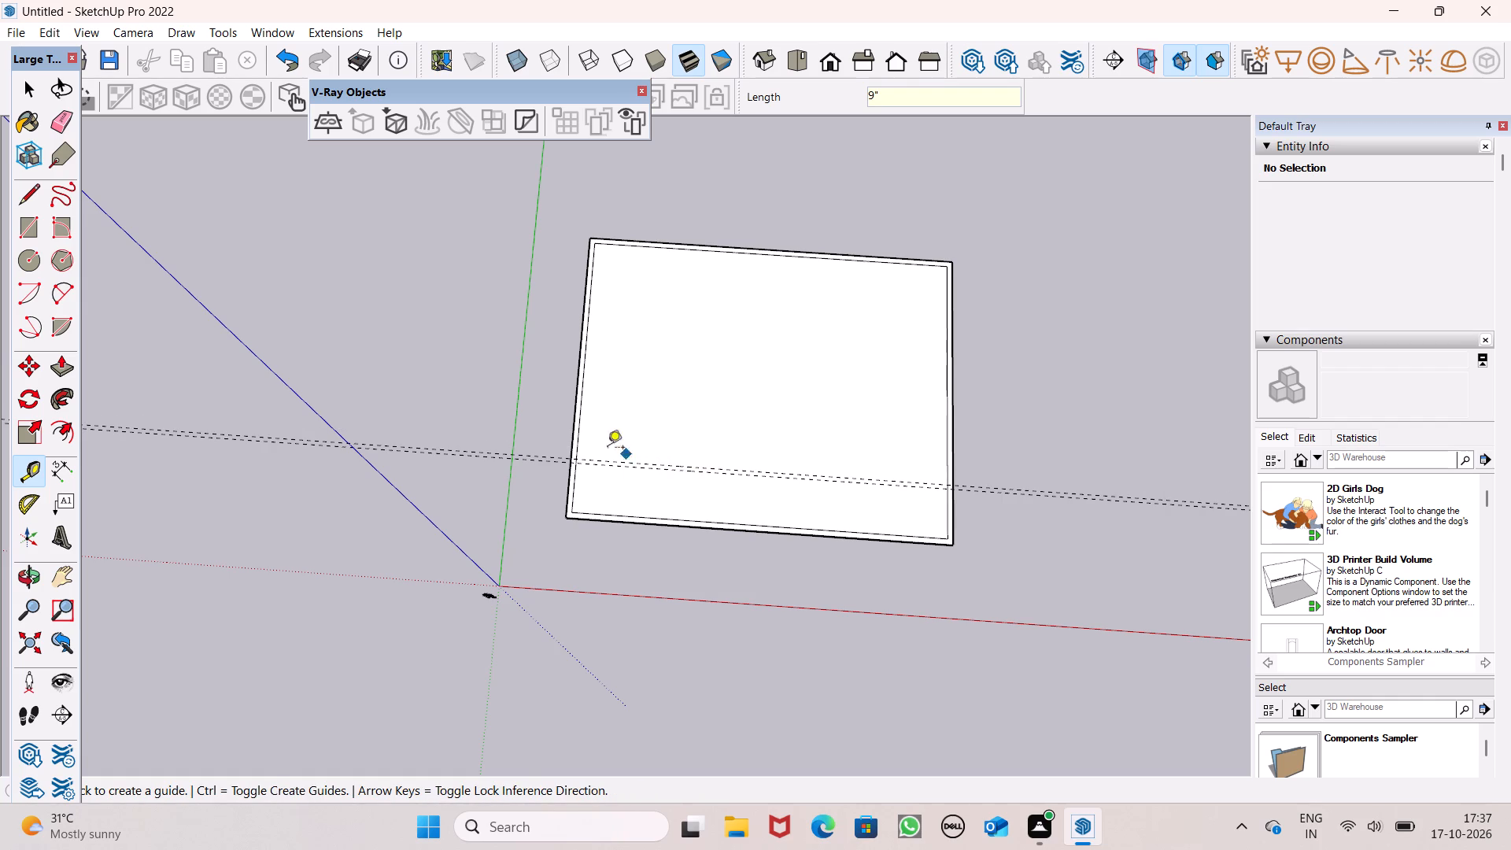
Place a guide about 6' 11" inside the inner outline's edge nearest the green axis, and a parallel one 9" further in.
left_click(582, 440)
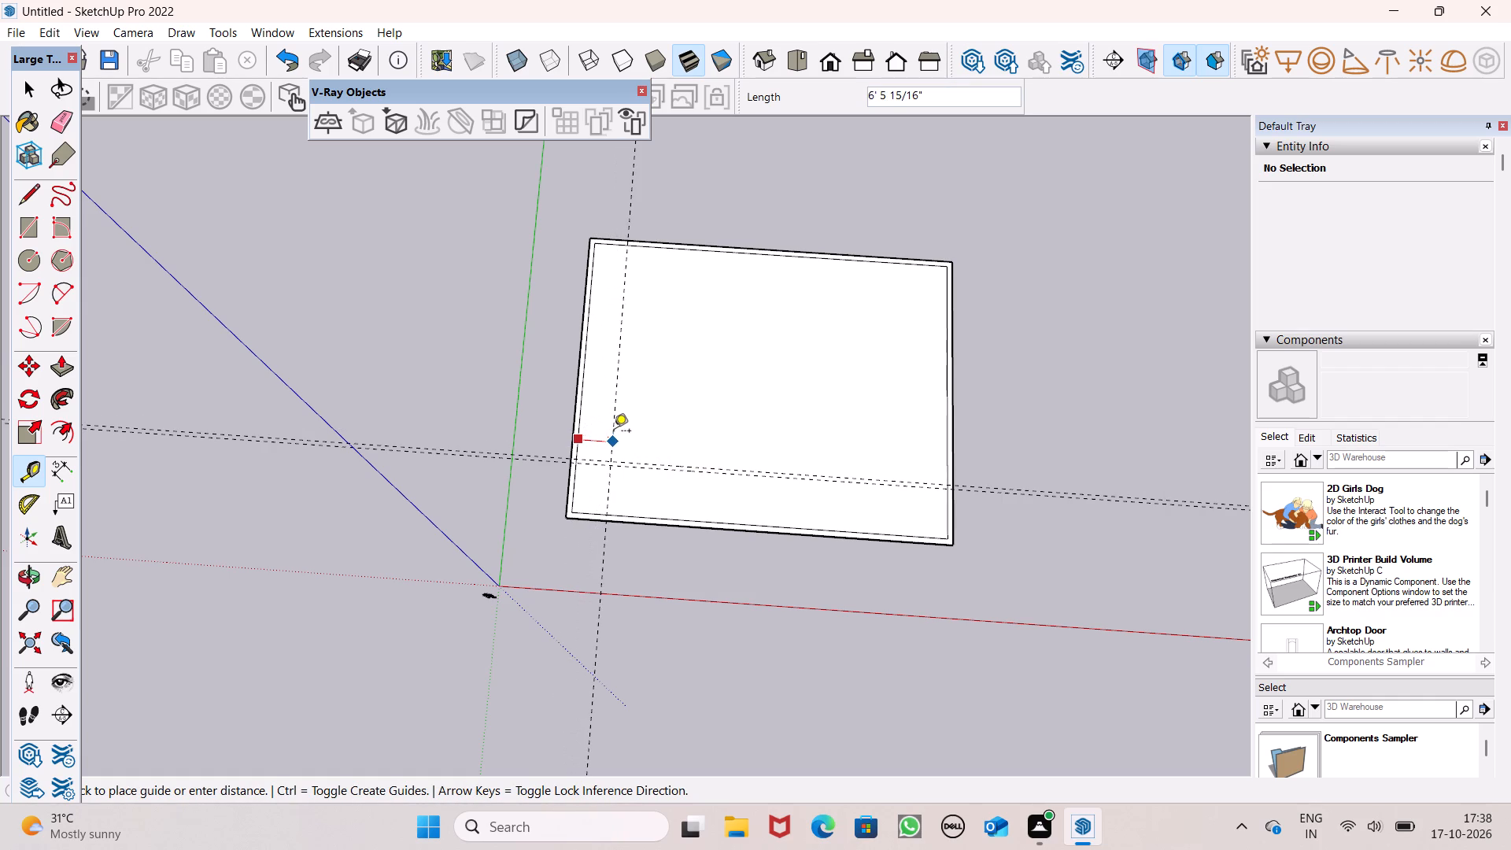
left_click(616, 431)
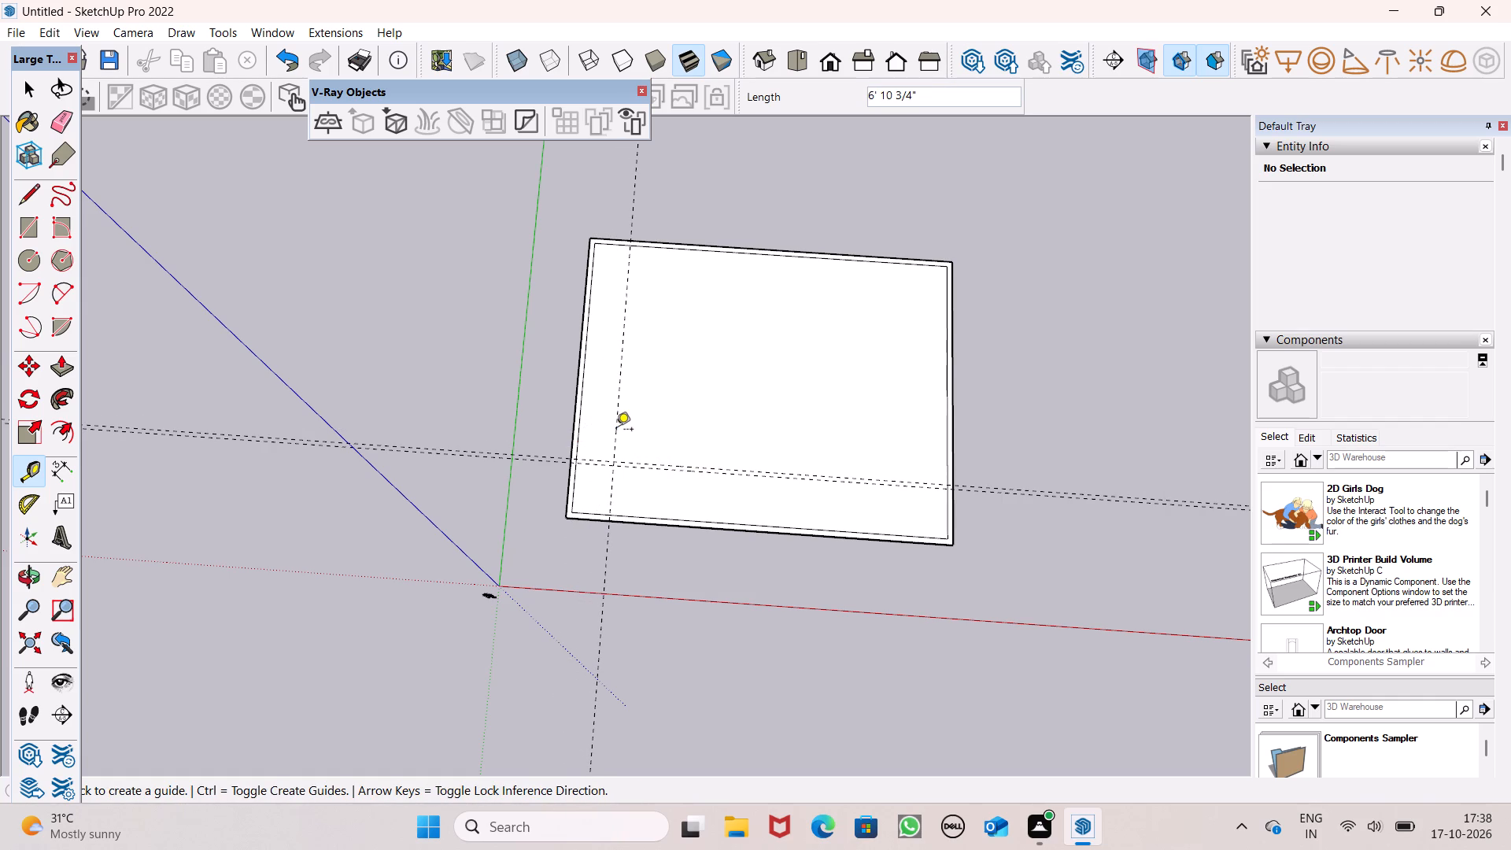
left_click(616, 431)
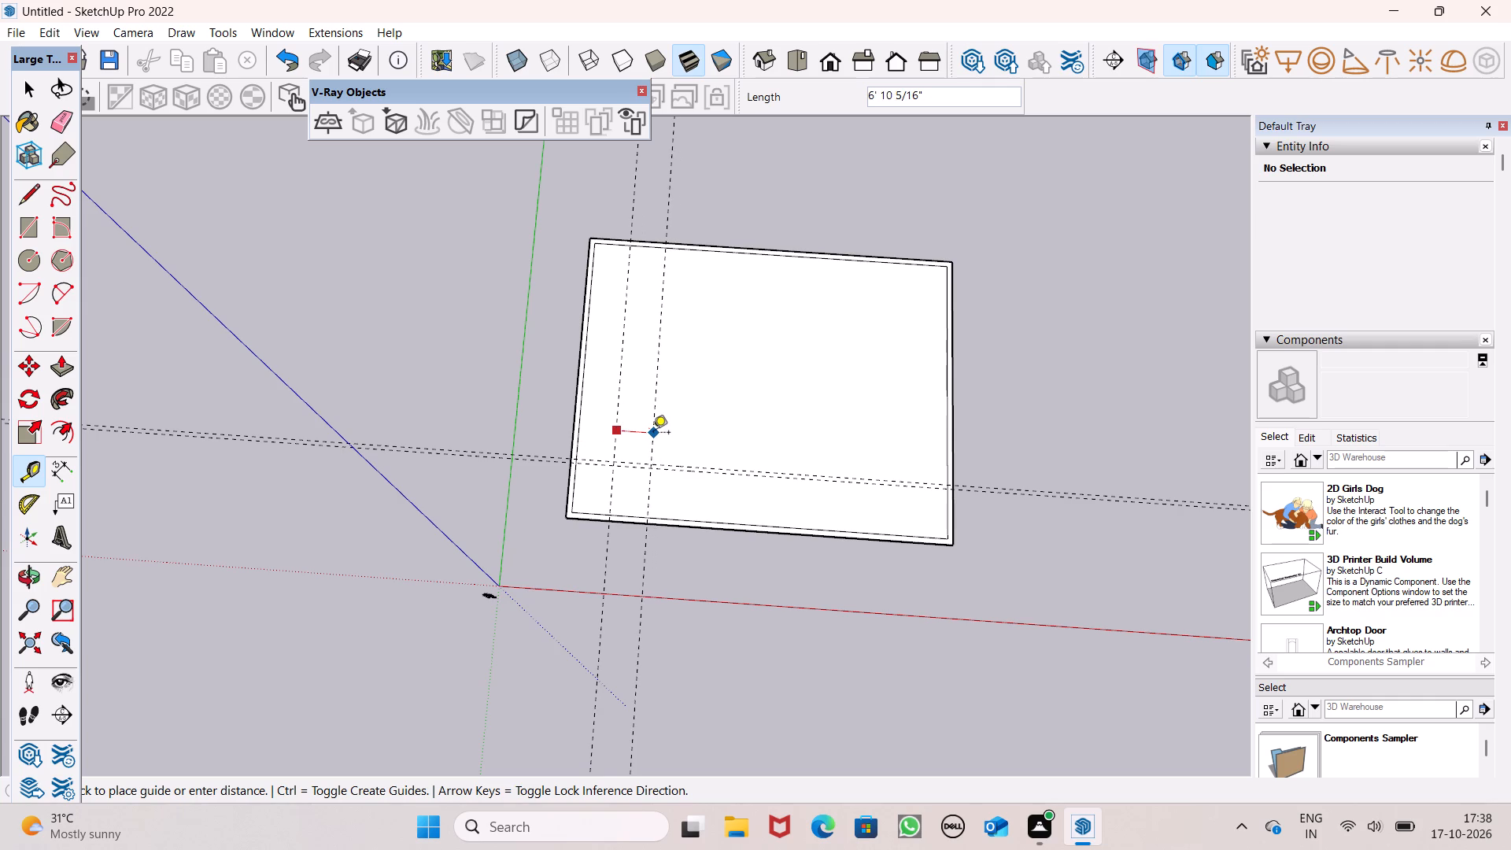
key("8")
key("BackSpace")
type("9\"")
key("Return")
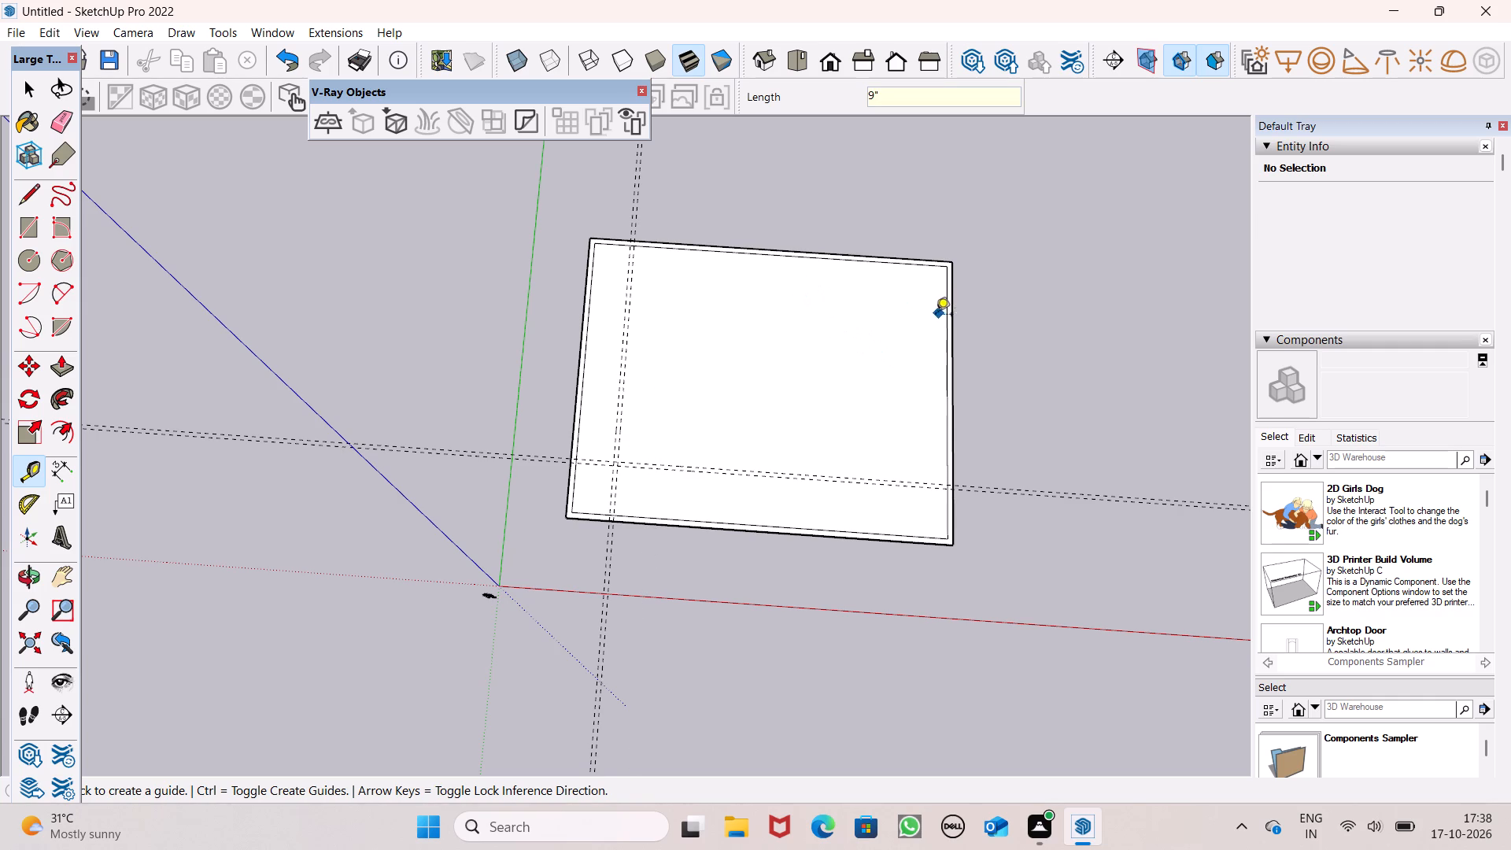
Place a guide about 7' 3" inside the inner outline's edge farthest from the green axis, and a parallel one 9" further in.
left_click(944, 405)
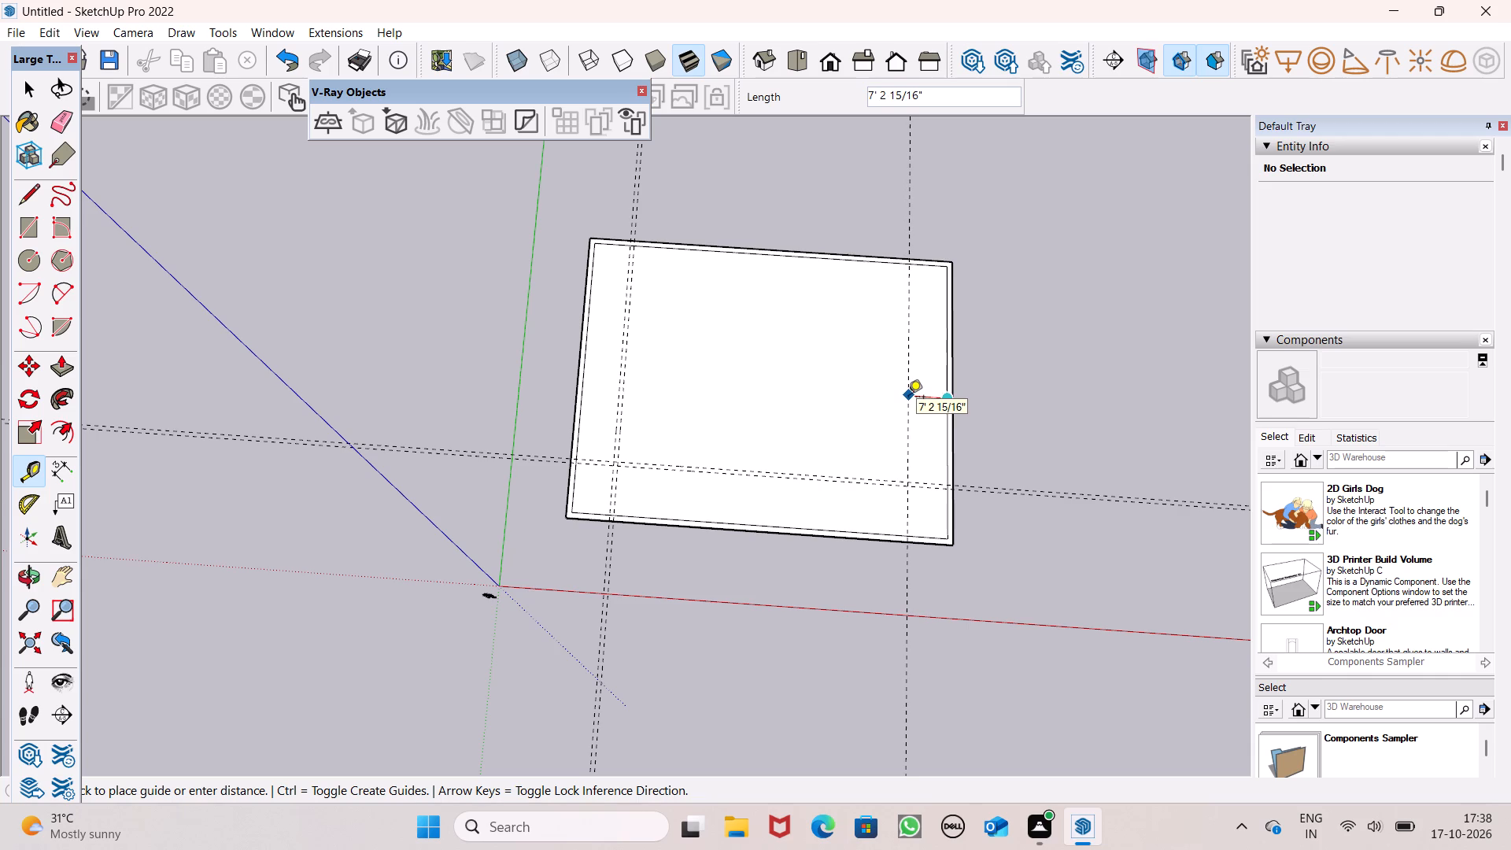
left_click(908, 398)
left_click(908, 397)
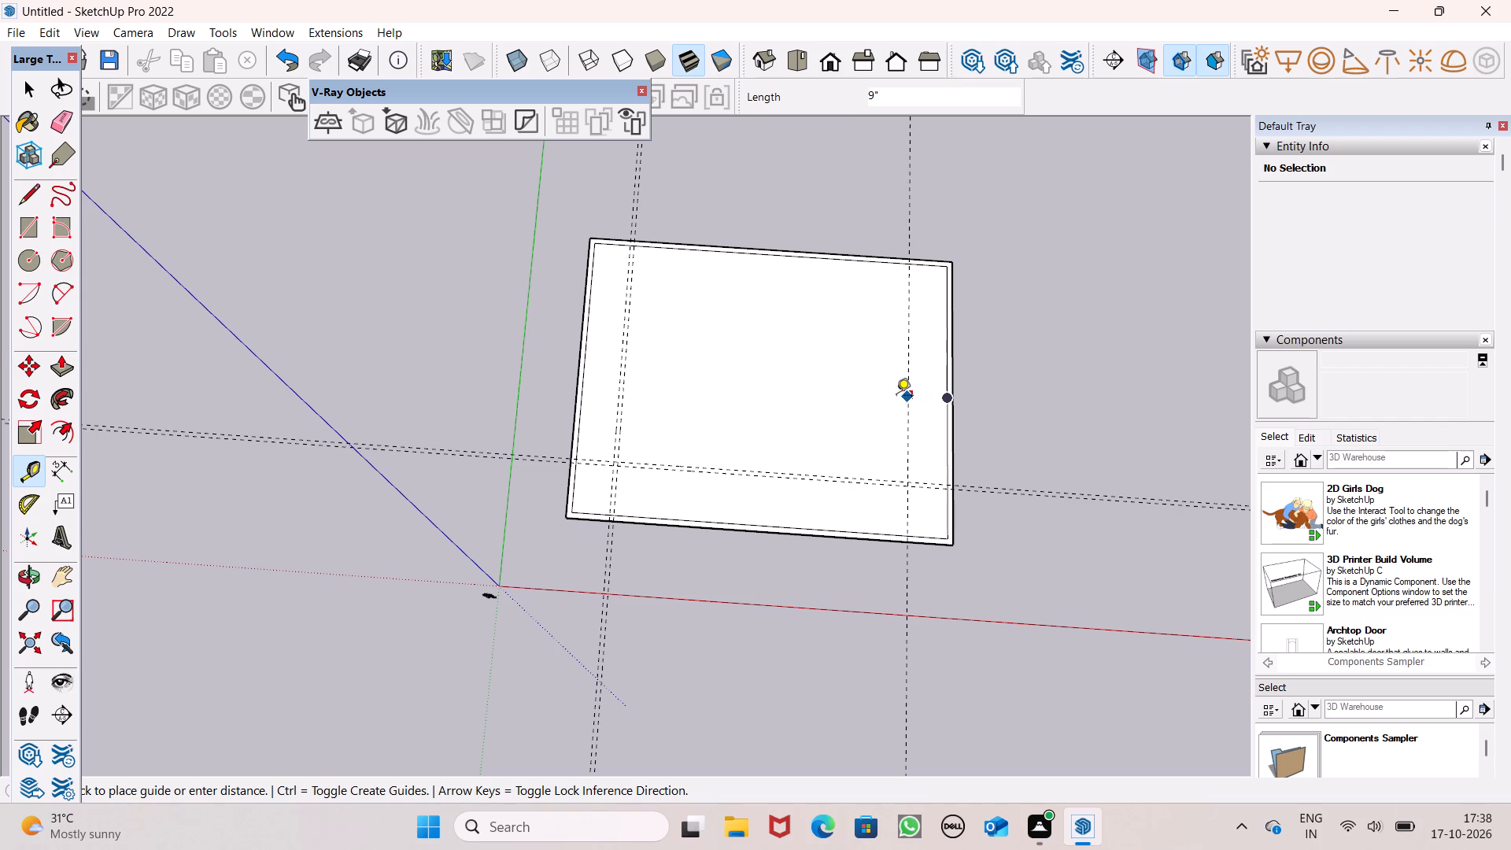
key("space")
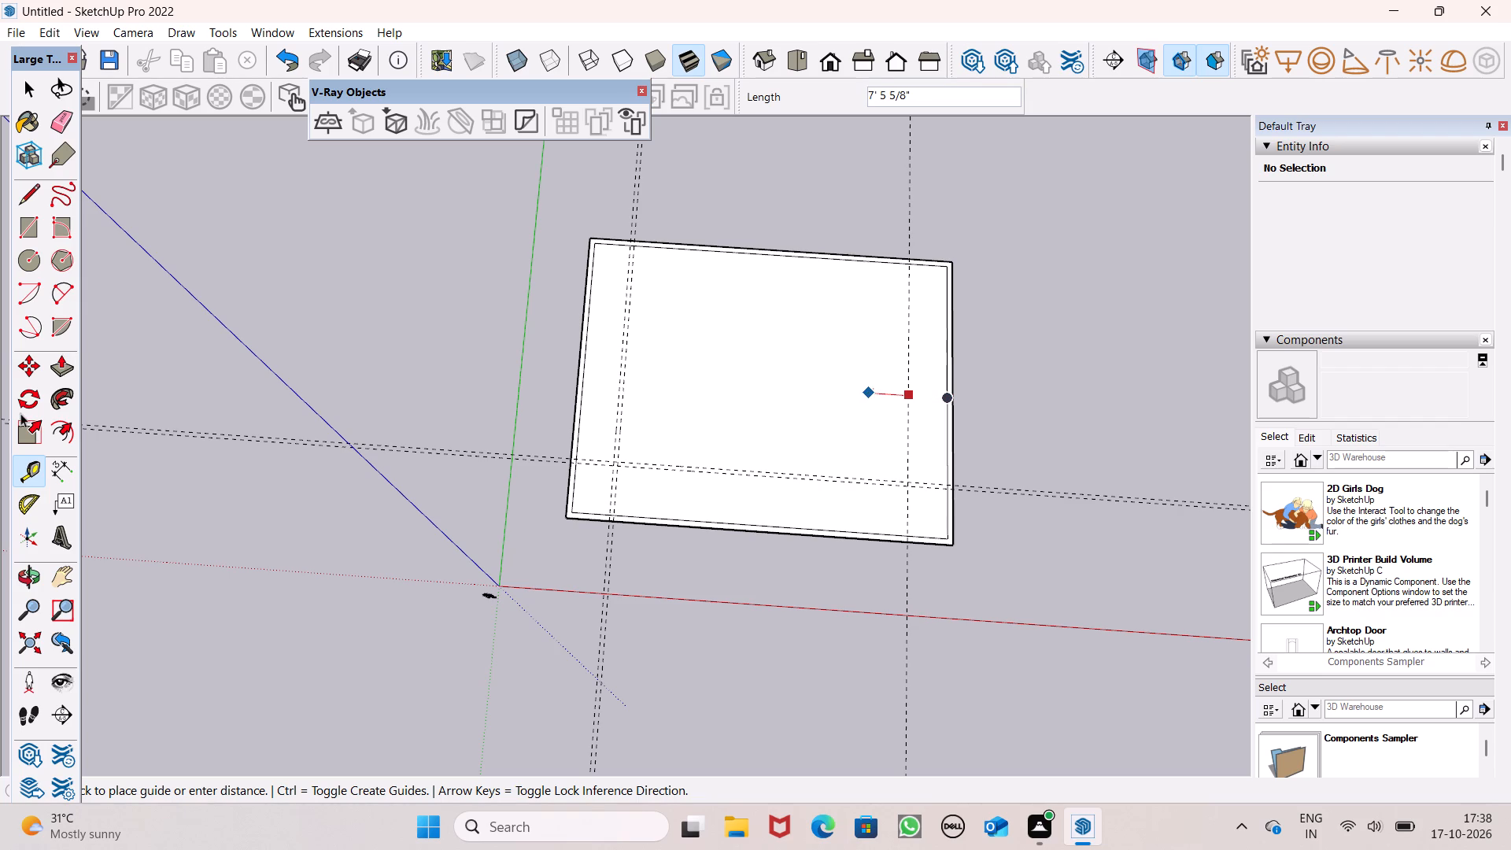
left_click(23, 469)
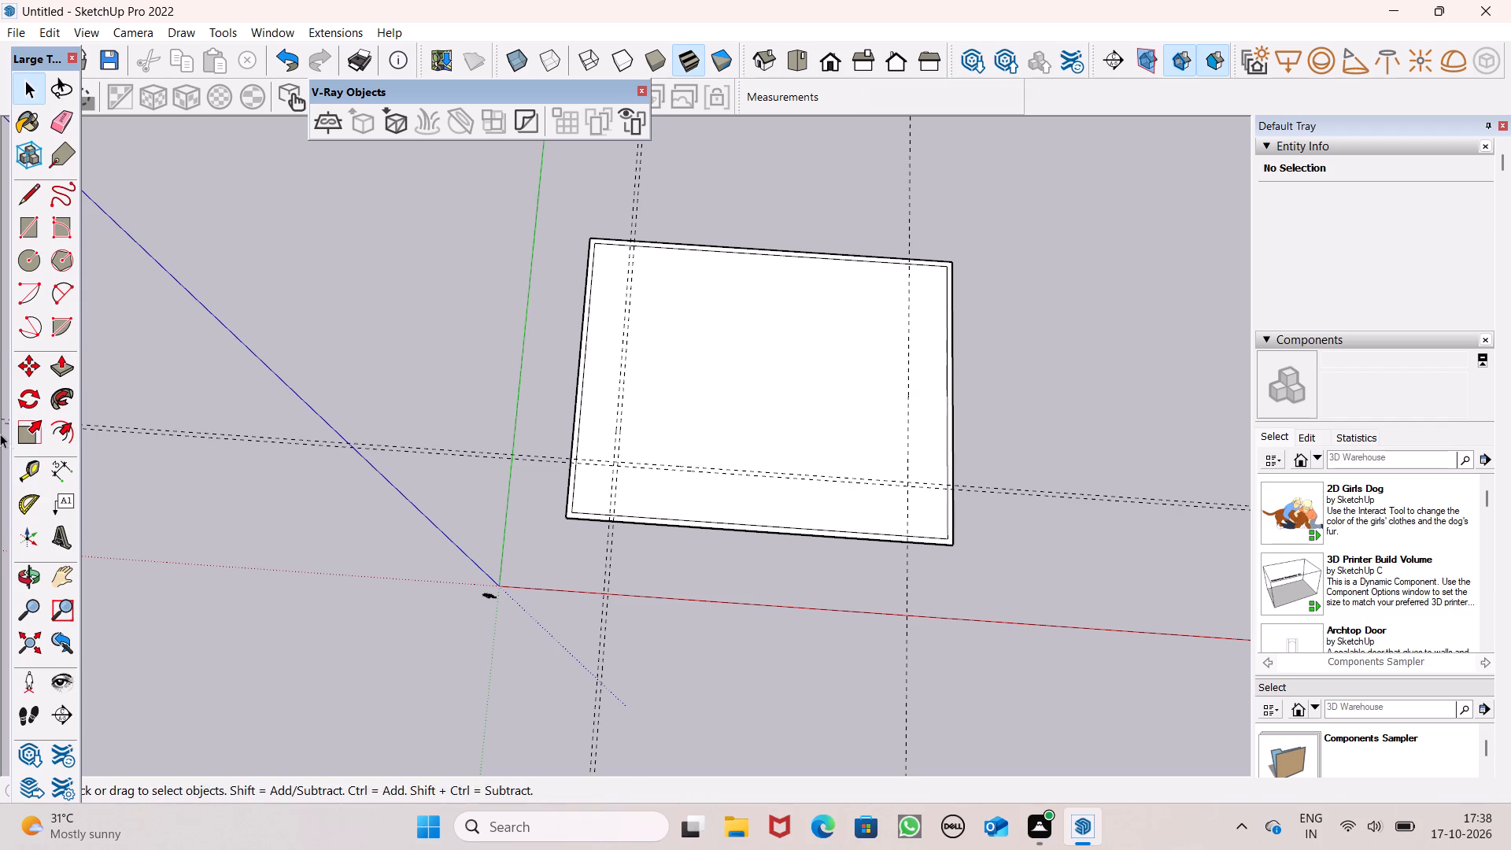
left_click(27, 467)
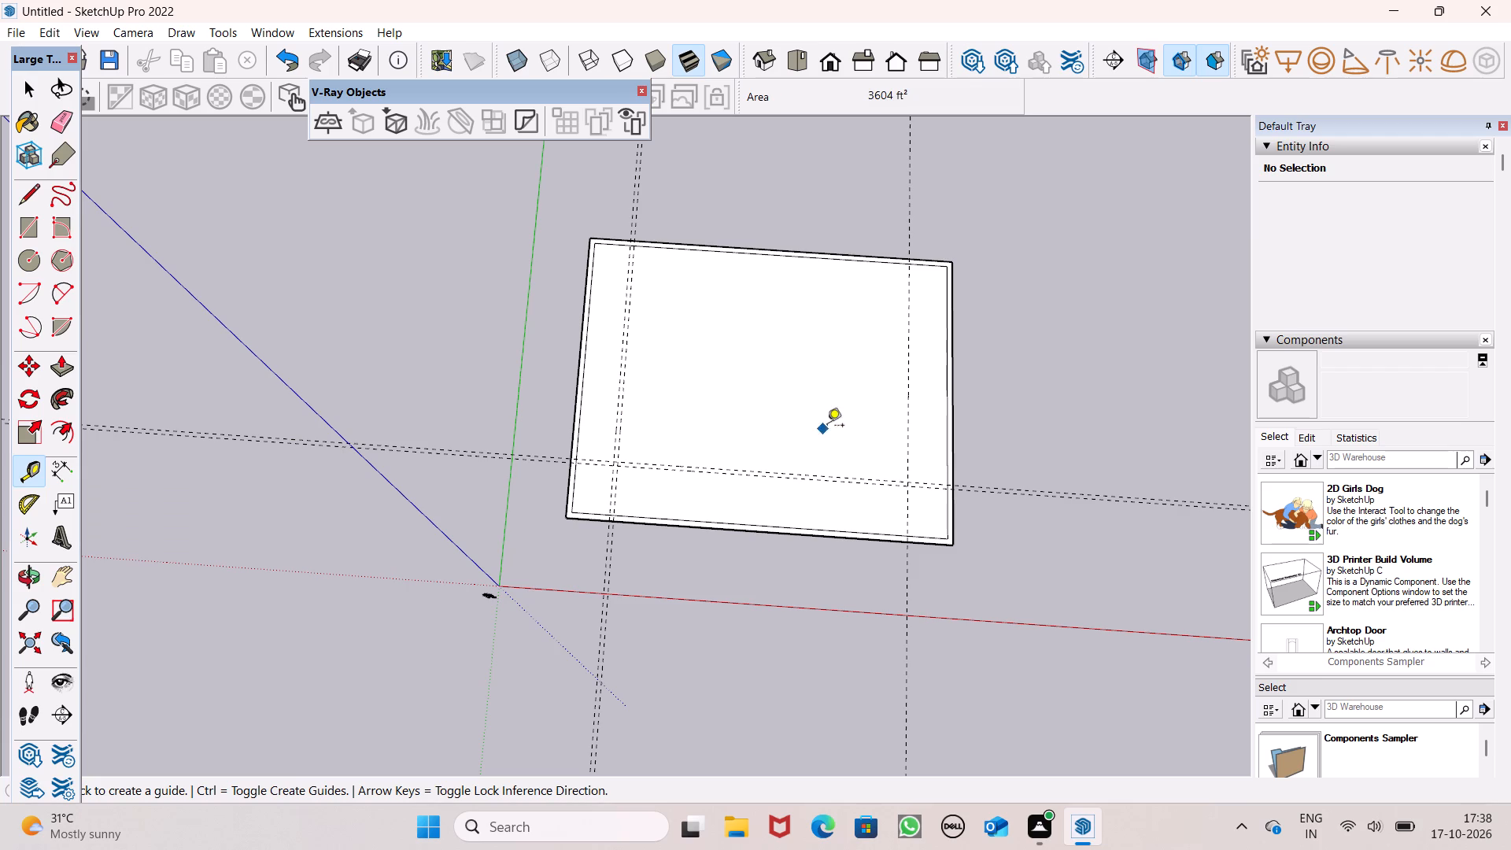
left_click_drag(908, 419, 887, 425)
type("9\"")
key("Return")
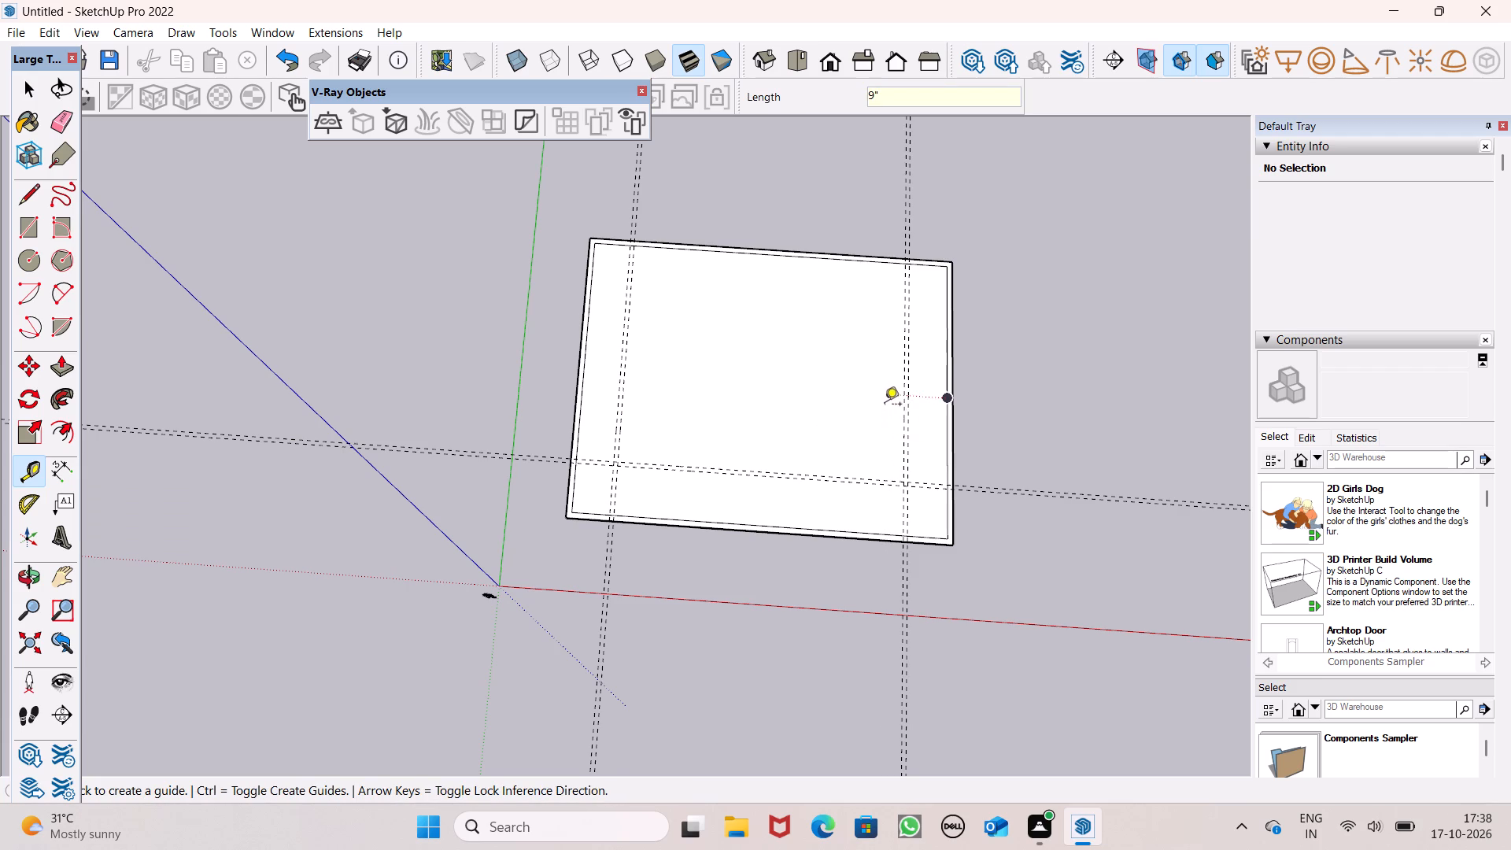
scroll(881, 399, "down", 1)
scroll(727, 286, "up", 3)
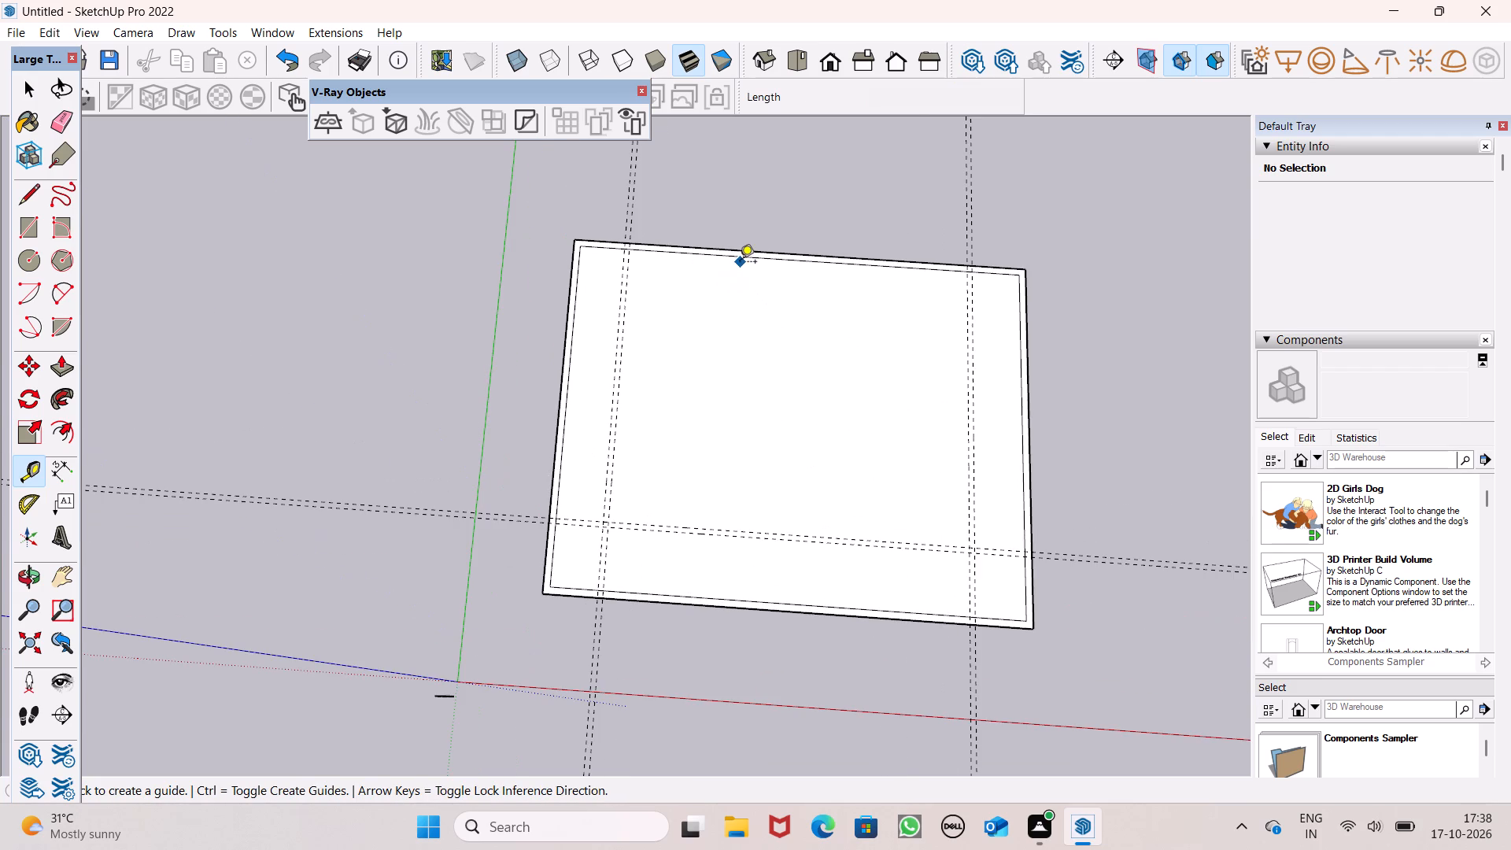
Place a guide about 5' 6" inside the inner outline's edge farthest from the red axis, and a parallel one 9" further in.
left_click(740, 258)
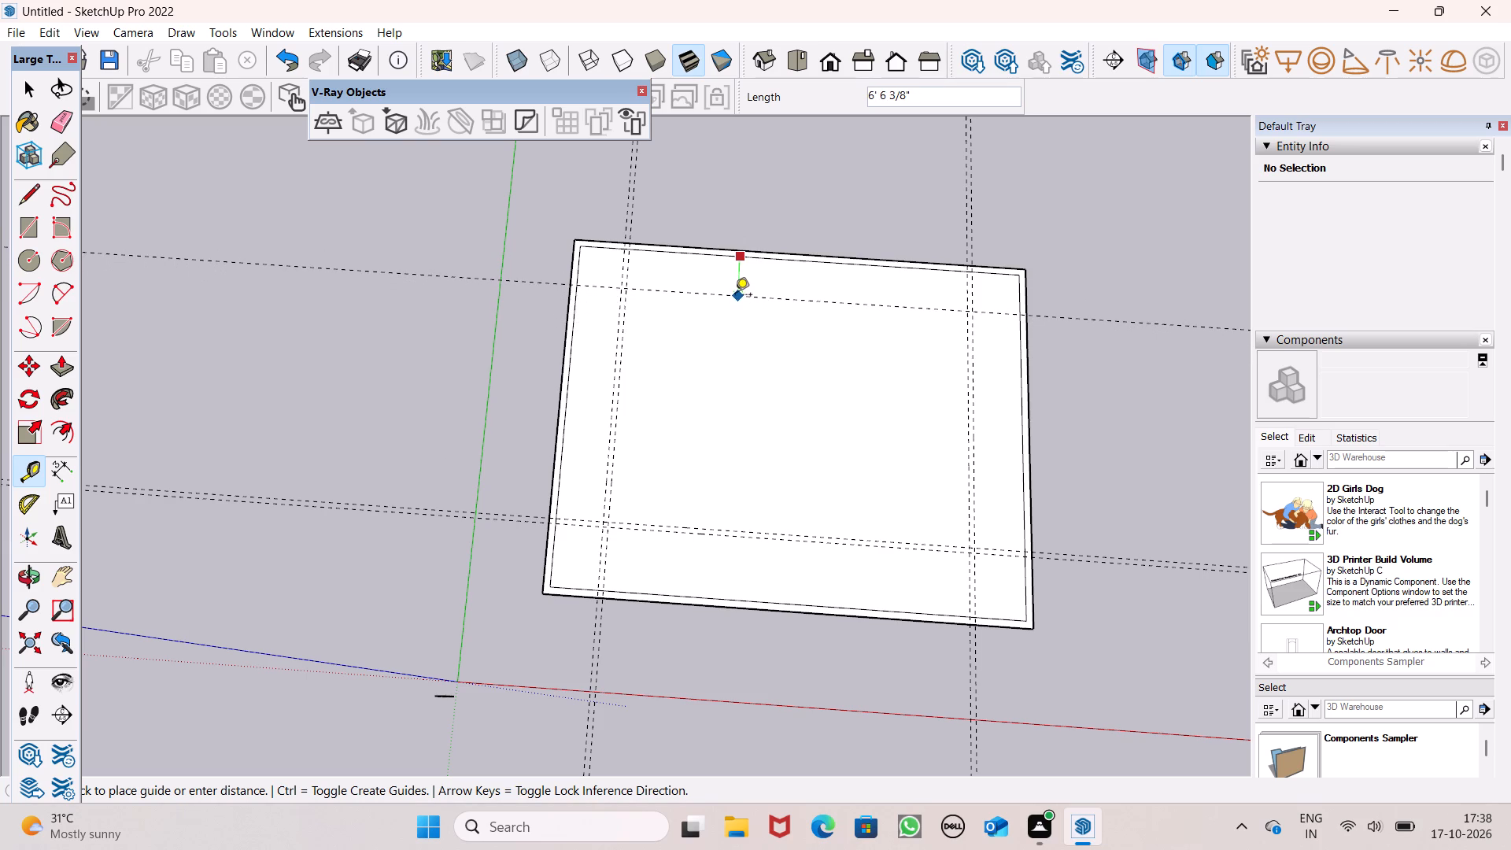
left_click(735, 290)
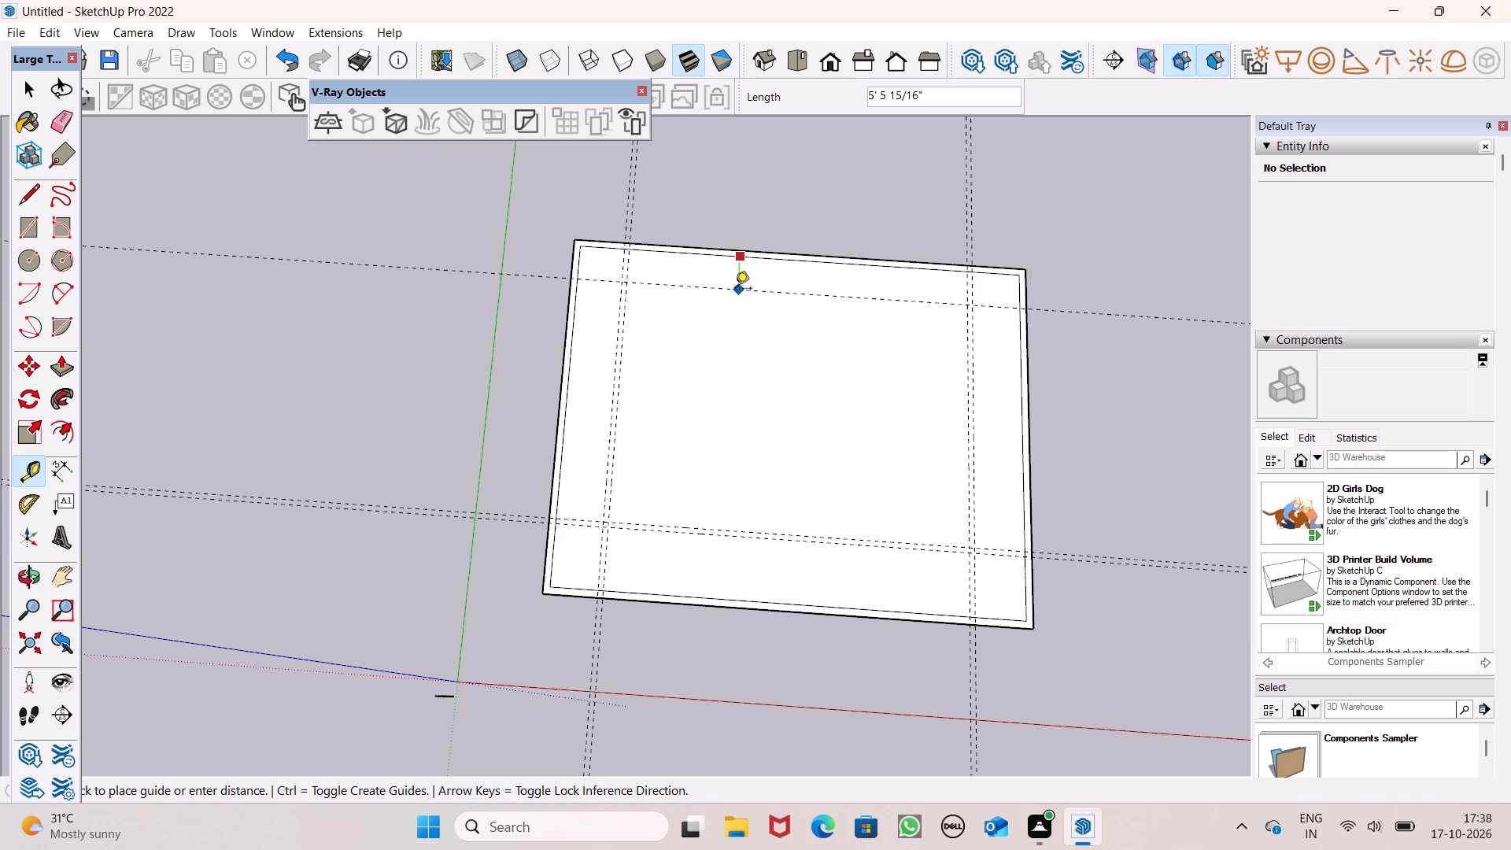
left_click(730, 290)
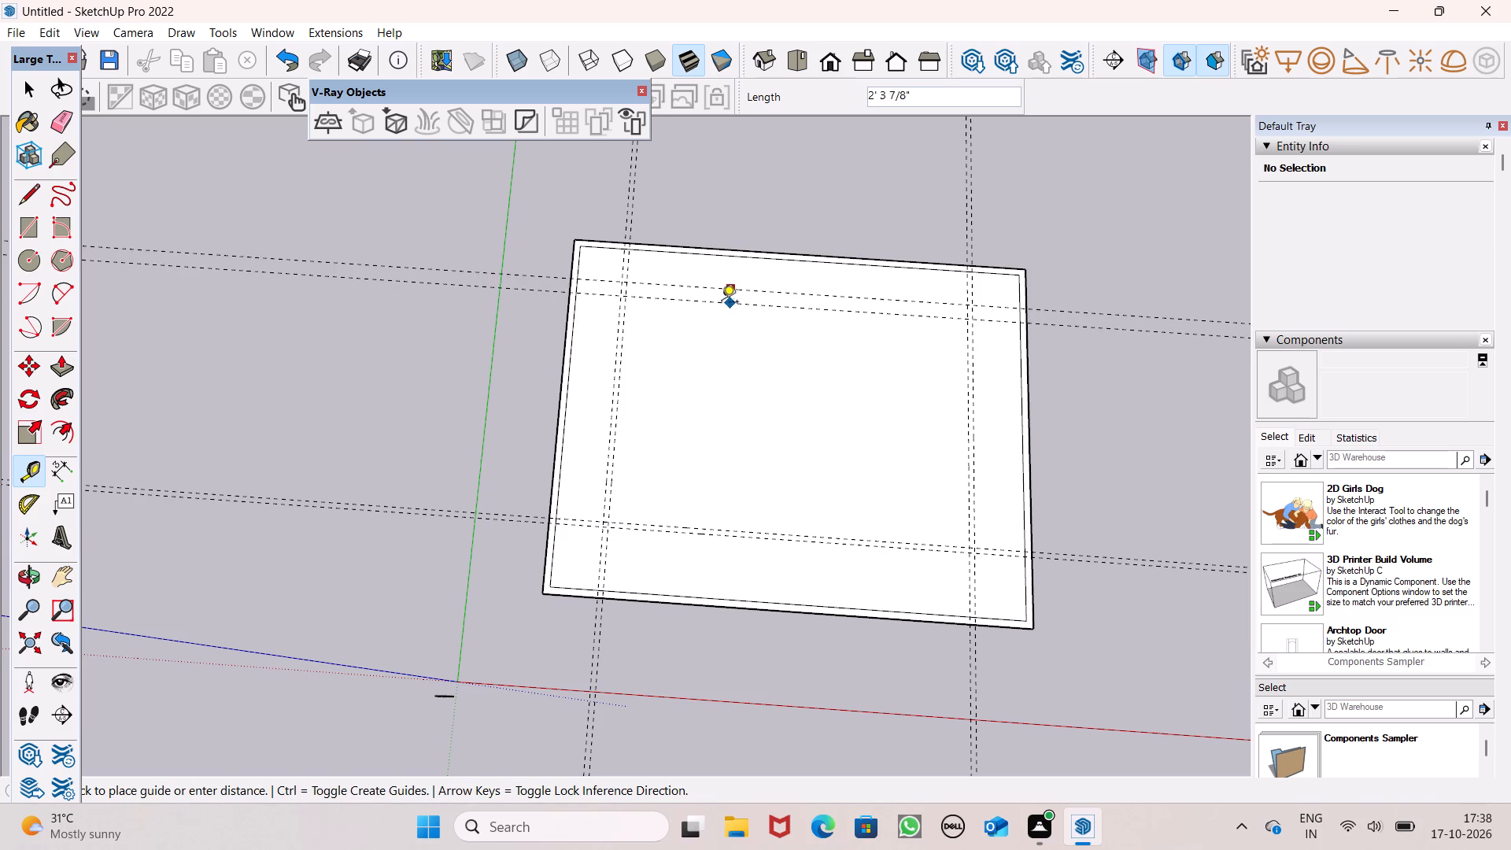
key("9")
key("shift+quotedbl")
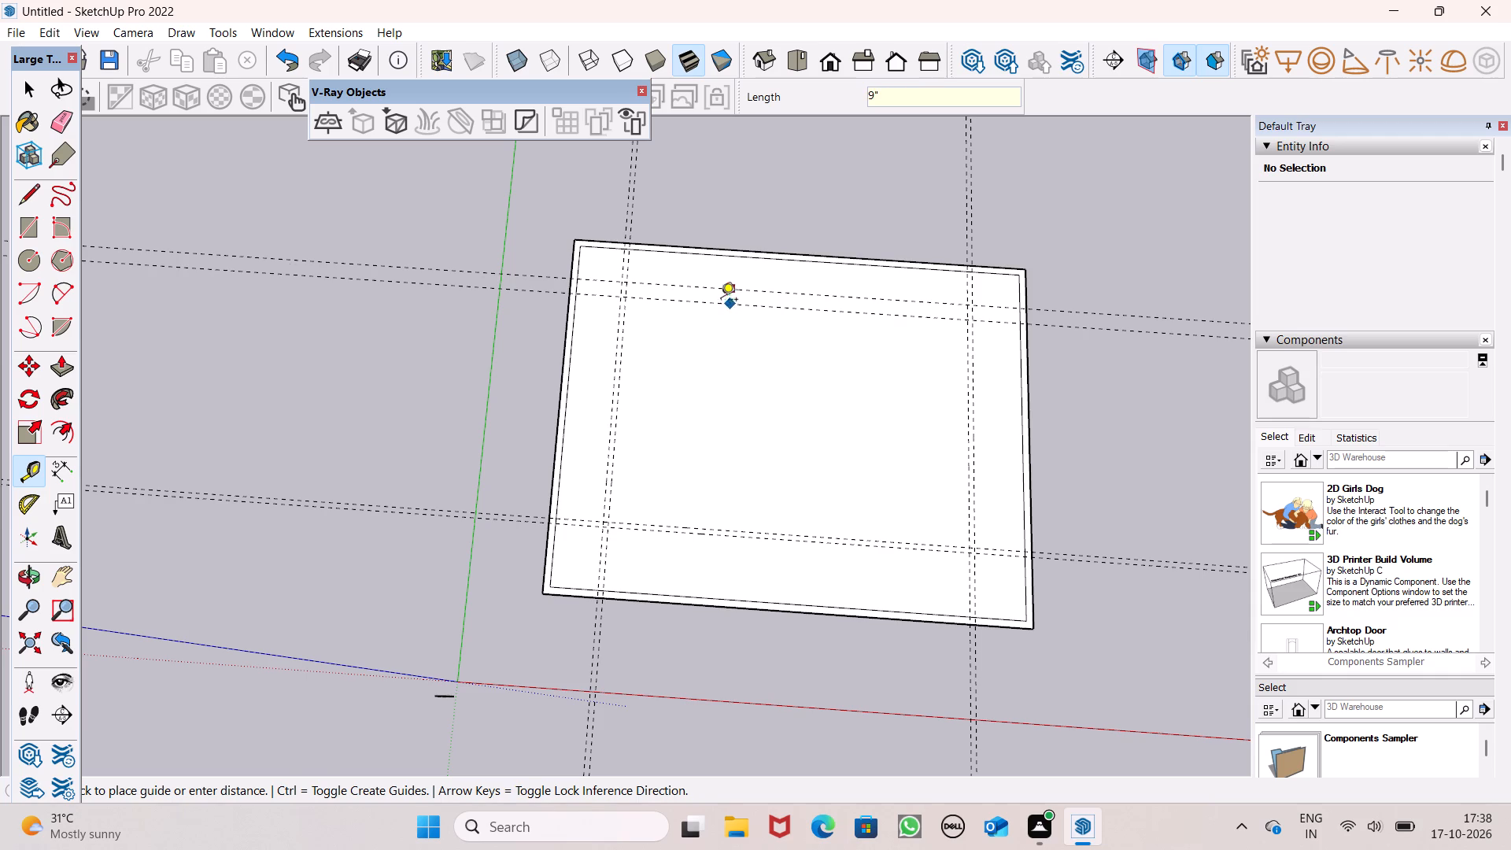
key("Return")
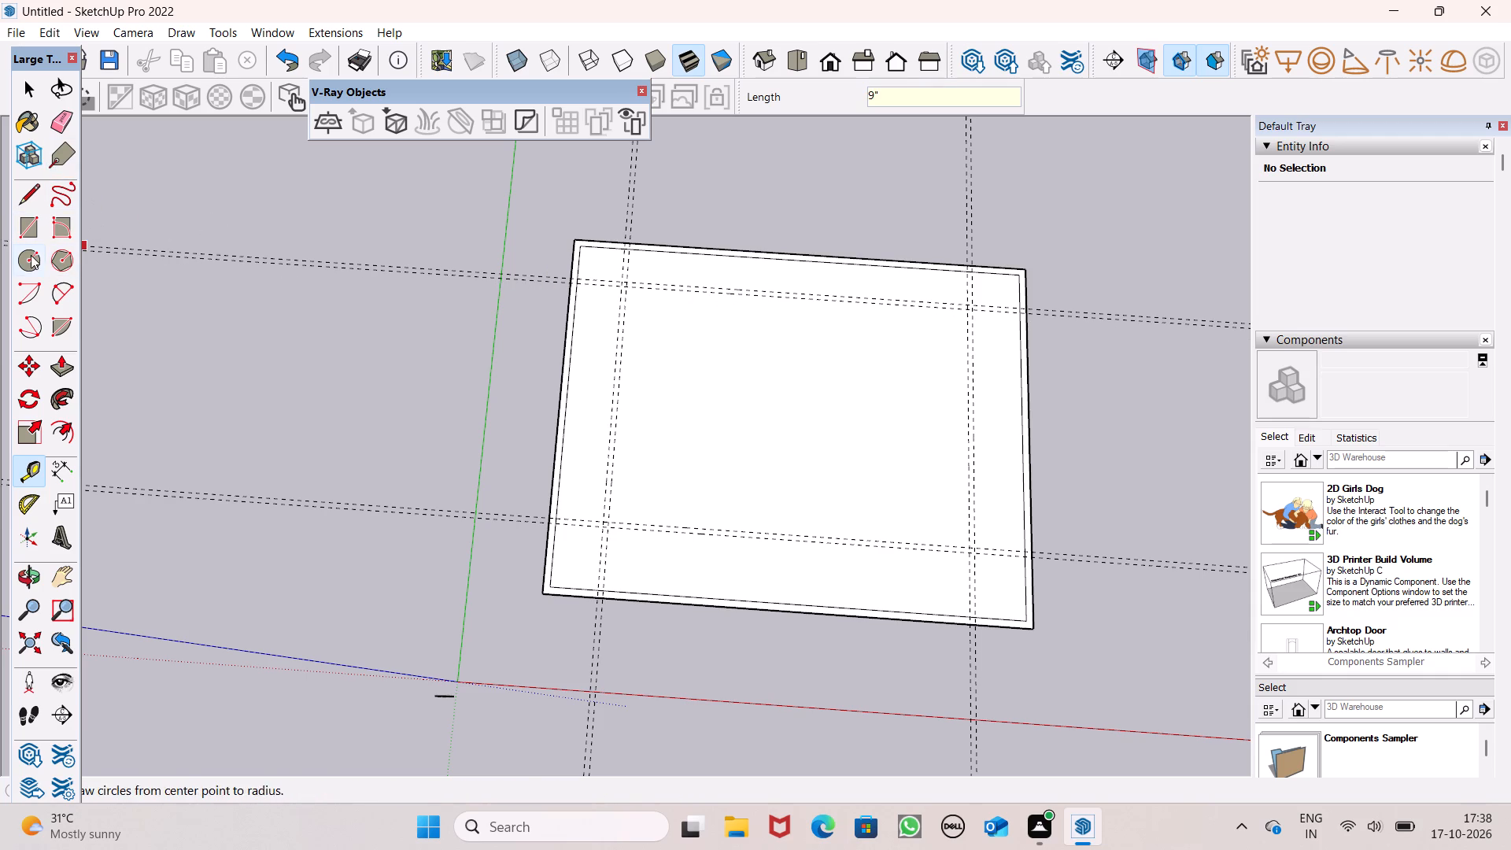
Place a guide about 14' 7" inward from the inner guide of the pair farthest from the green axis.
left_click(33, 458)
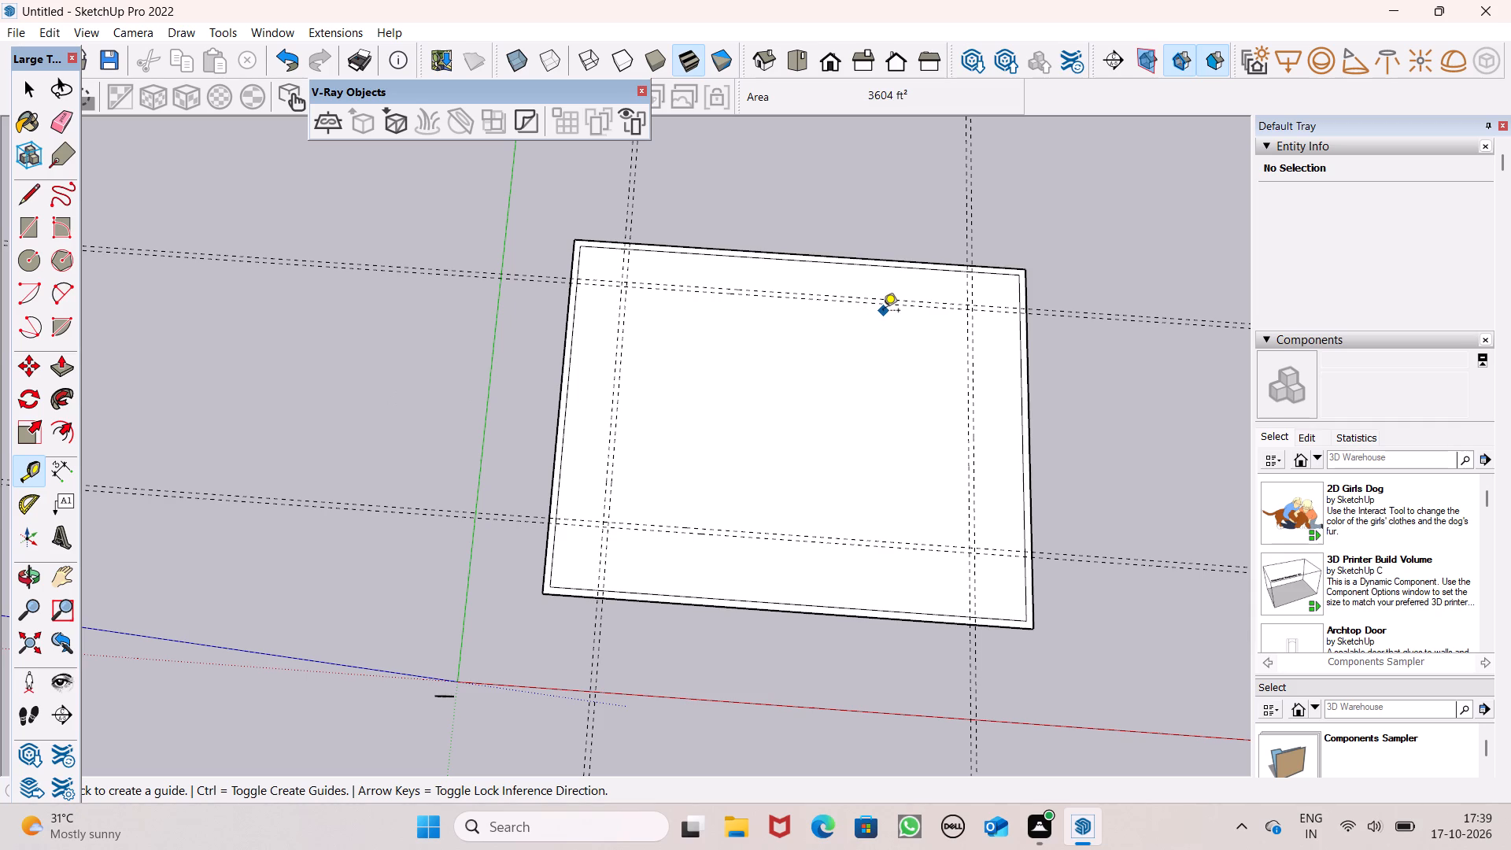
left_click(967, 456)
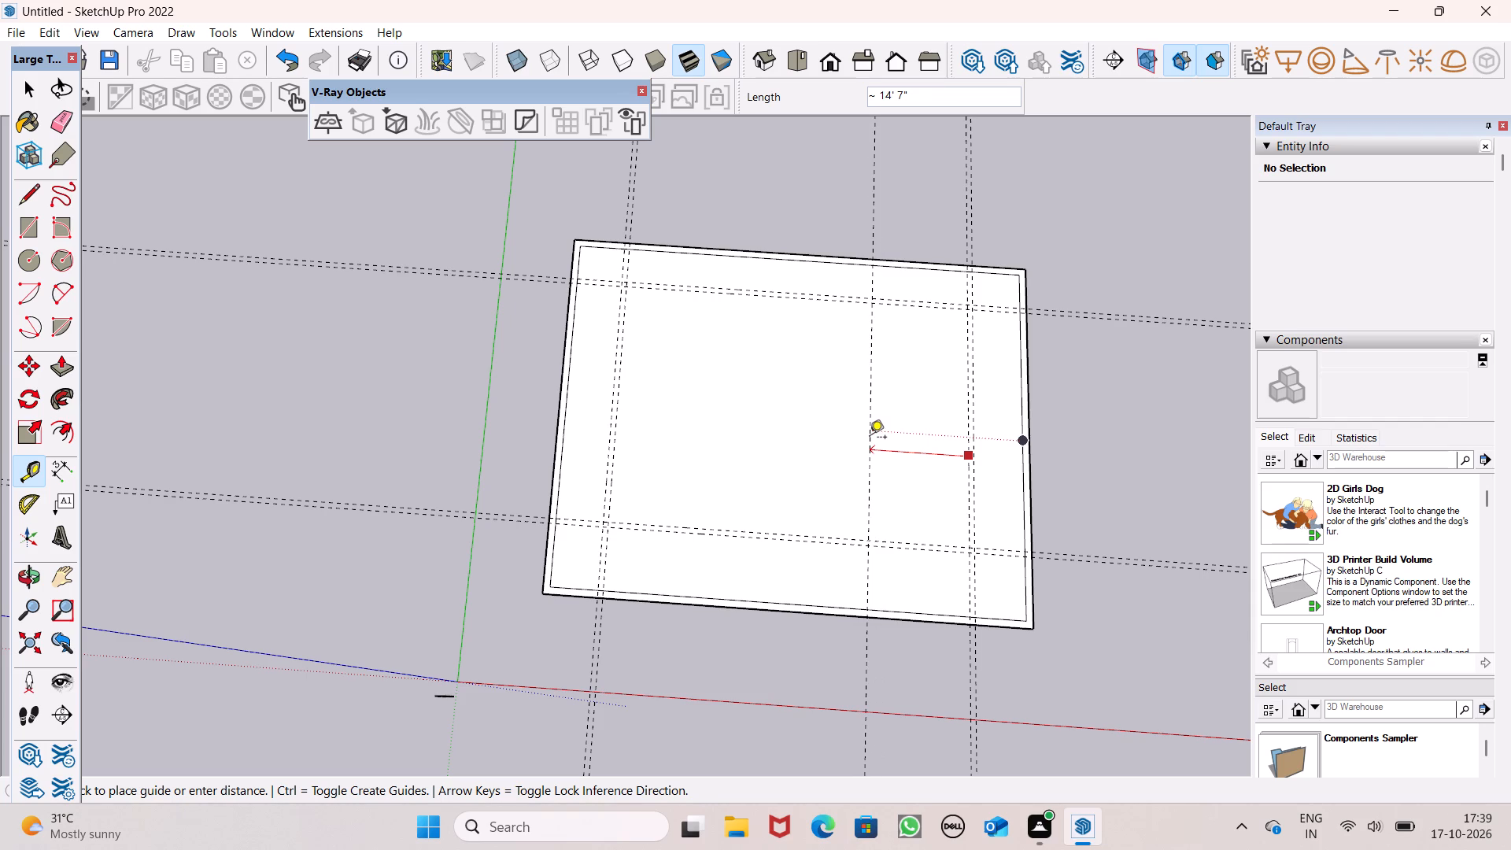
left_click(870, 438)
left_click(869, 437)
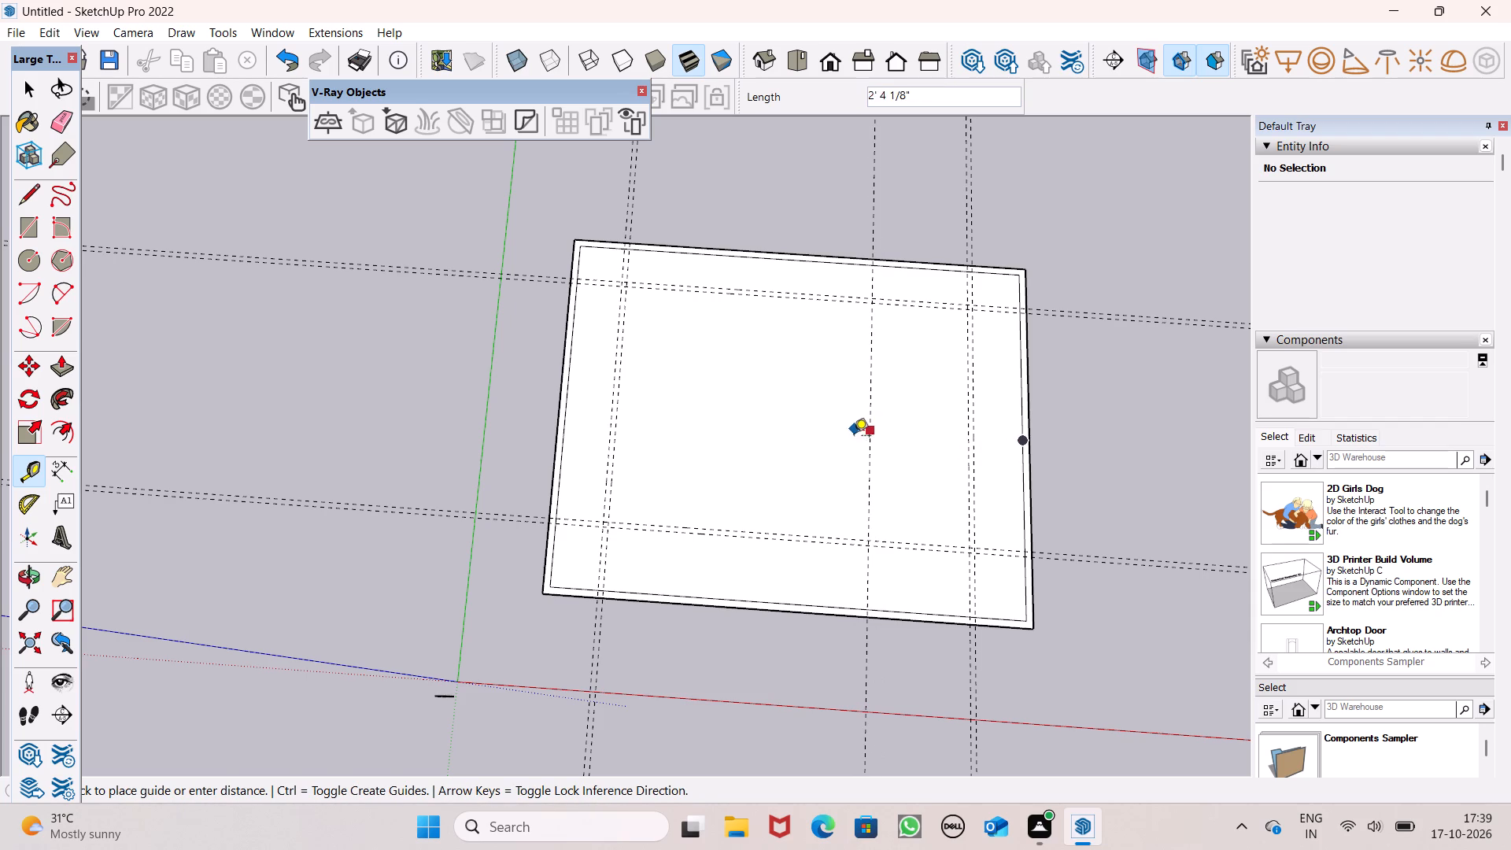
key("space")
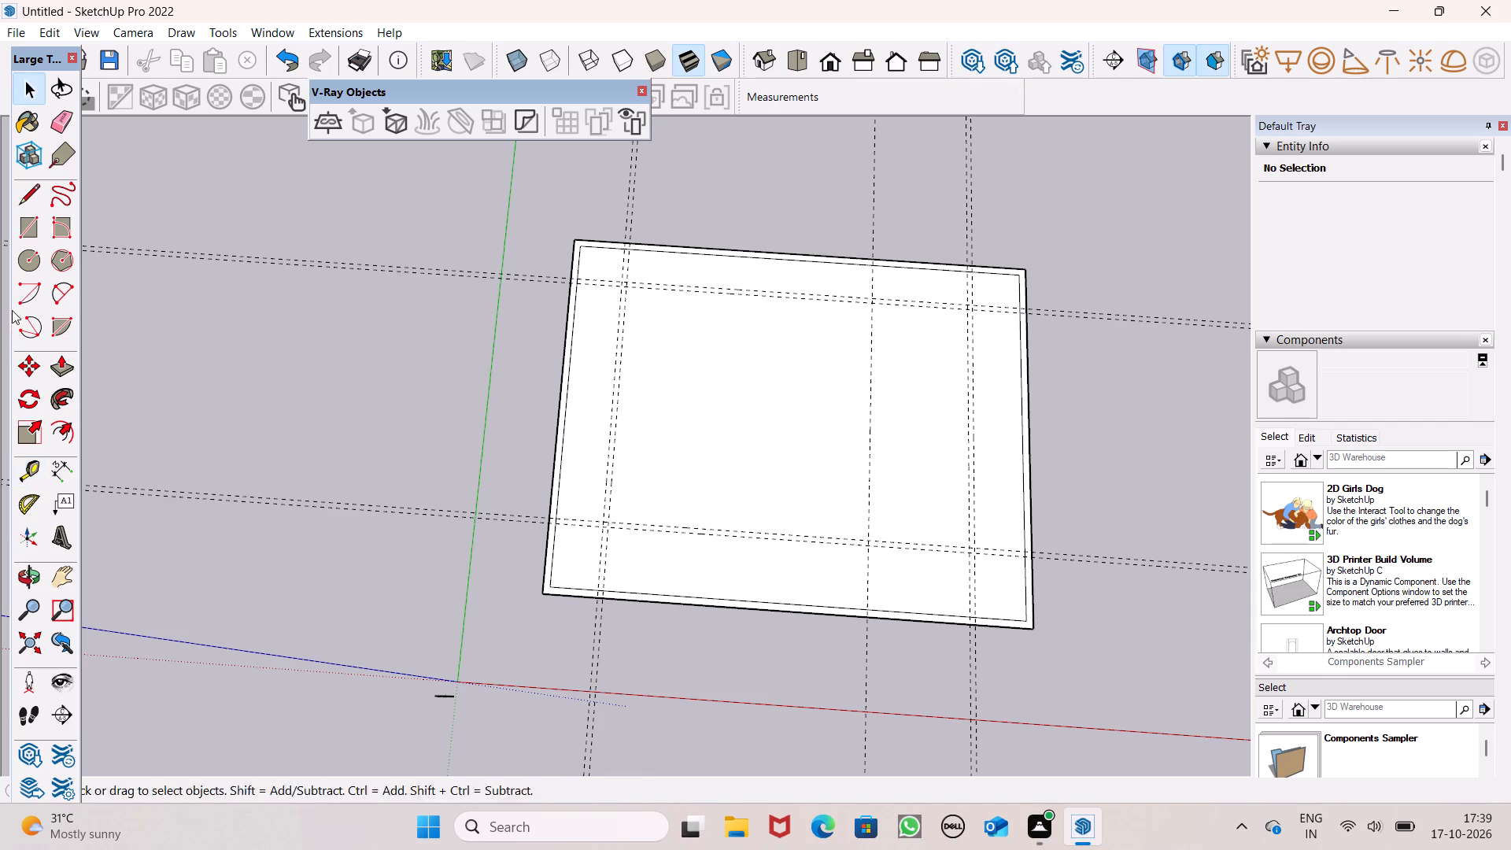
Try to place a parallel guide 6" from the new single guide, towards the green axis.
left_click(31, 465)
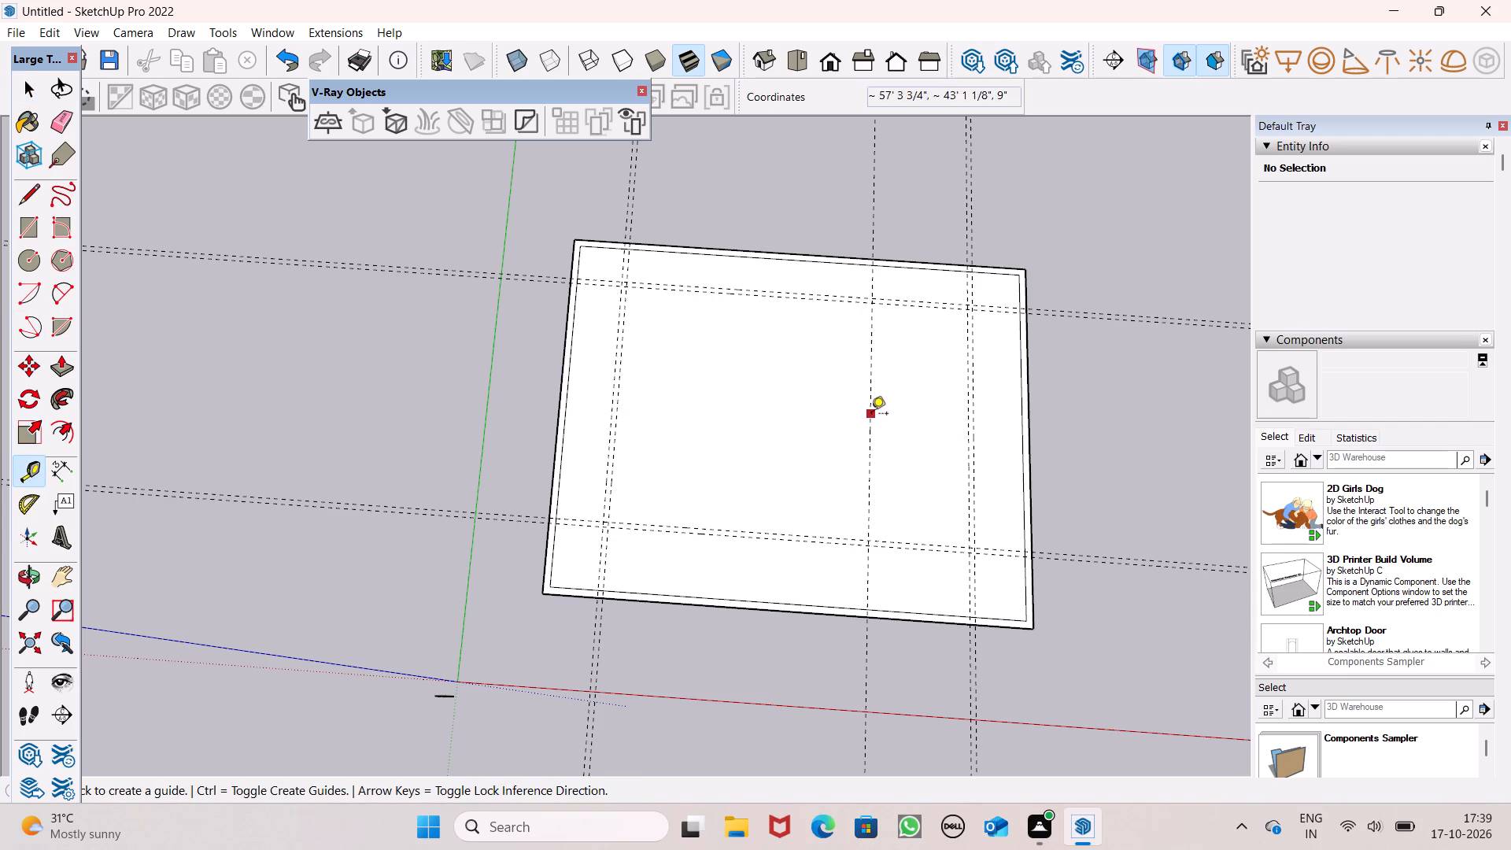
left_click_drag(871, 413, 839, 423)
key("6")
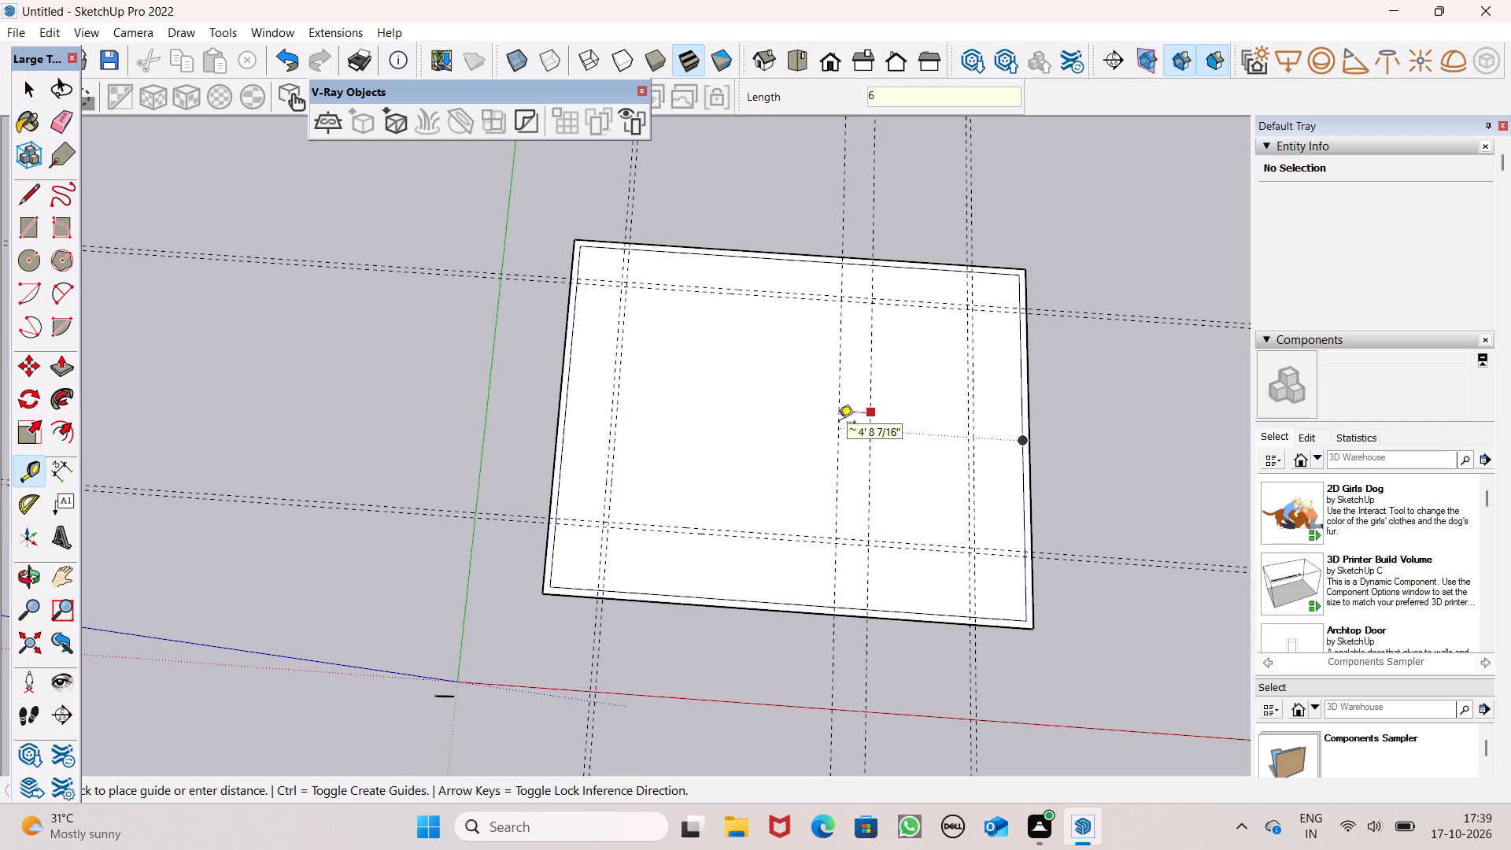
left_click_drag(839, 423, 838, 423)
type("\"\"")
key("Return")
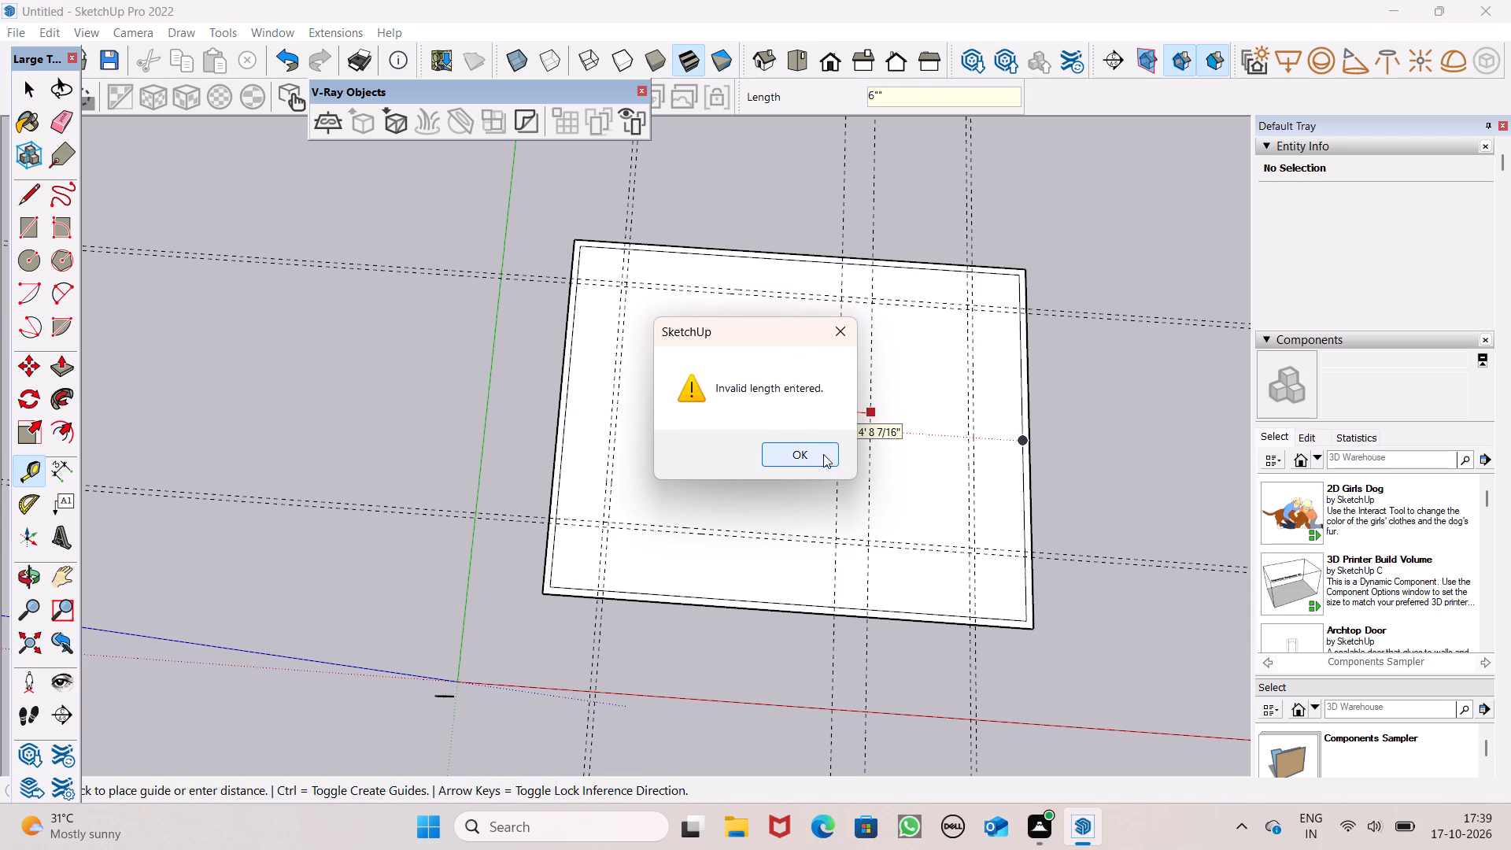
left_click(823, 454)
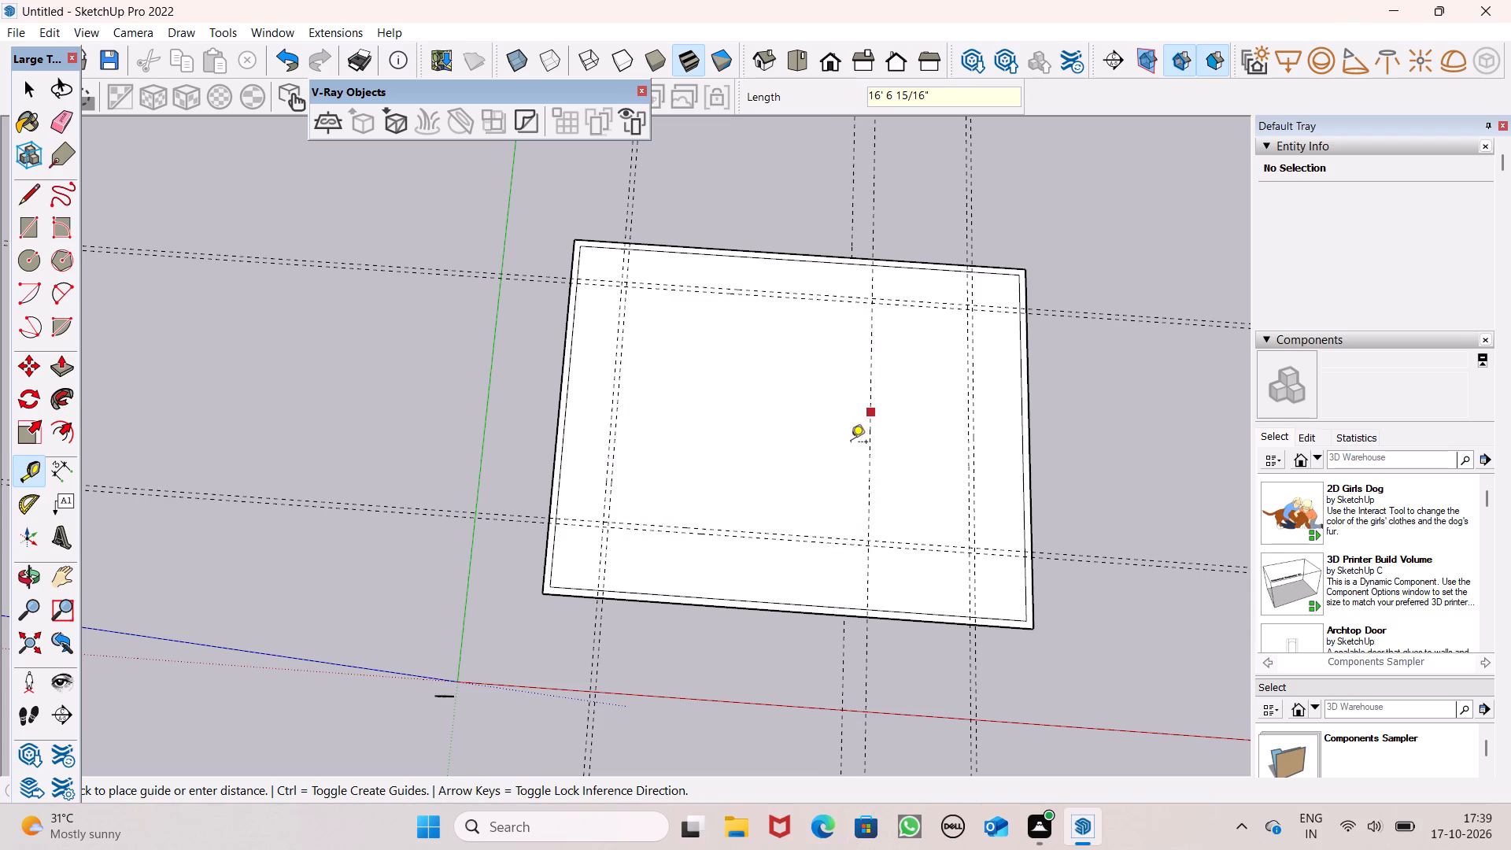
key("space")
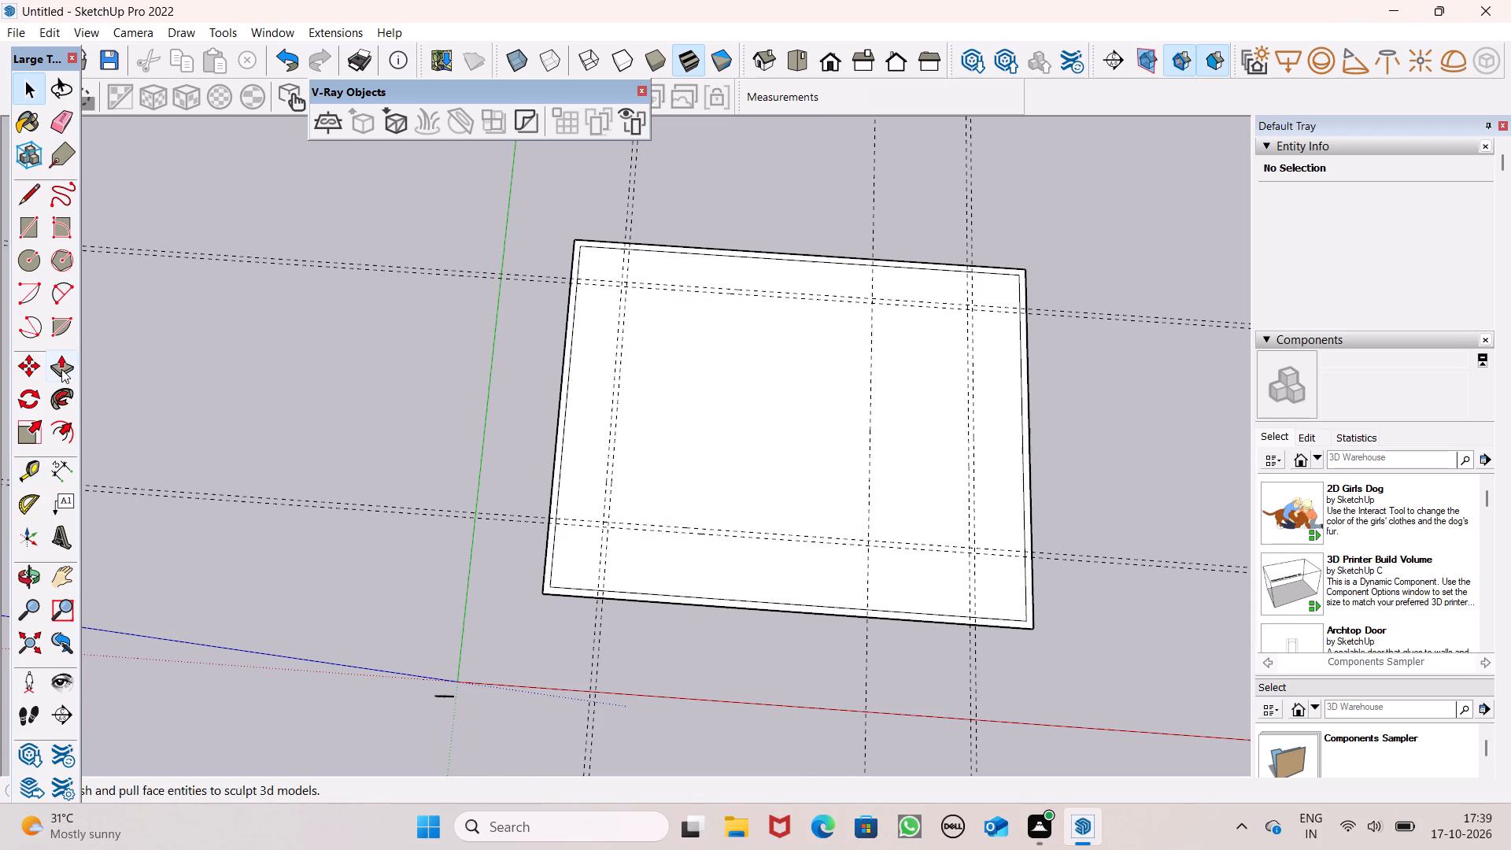
Place a parallel guide 6" from the single guide, on its side towards the green axis.
left_click(32, 479)
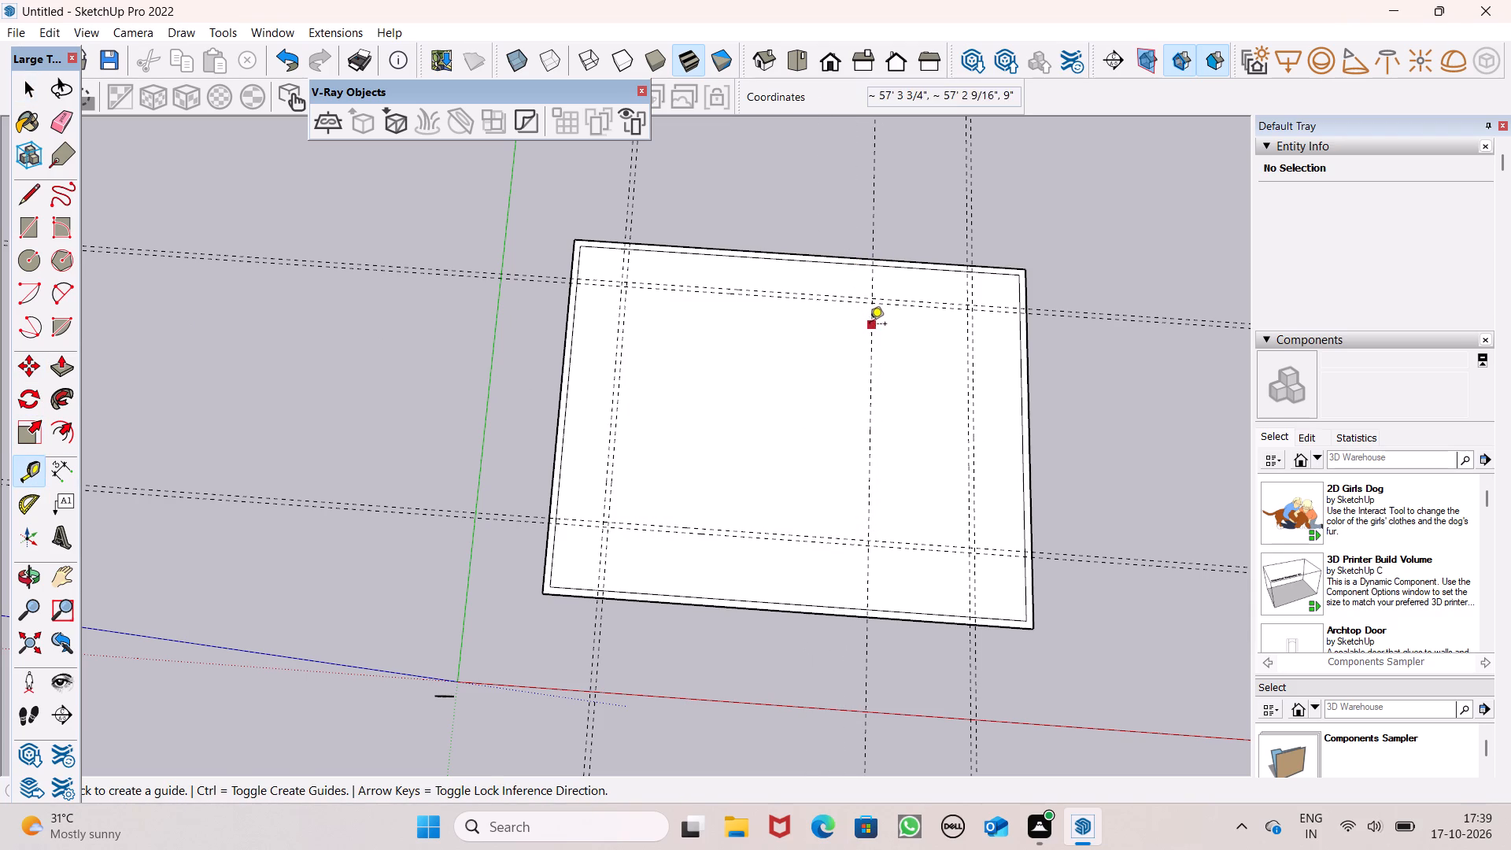
left_click_drag(870, 322, 855, 327)
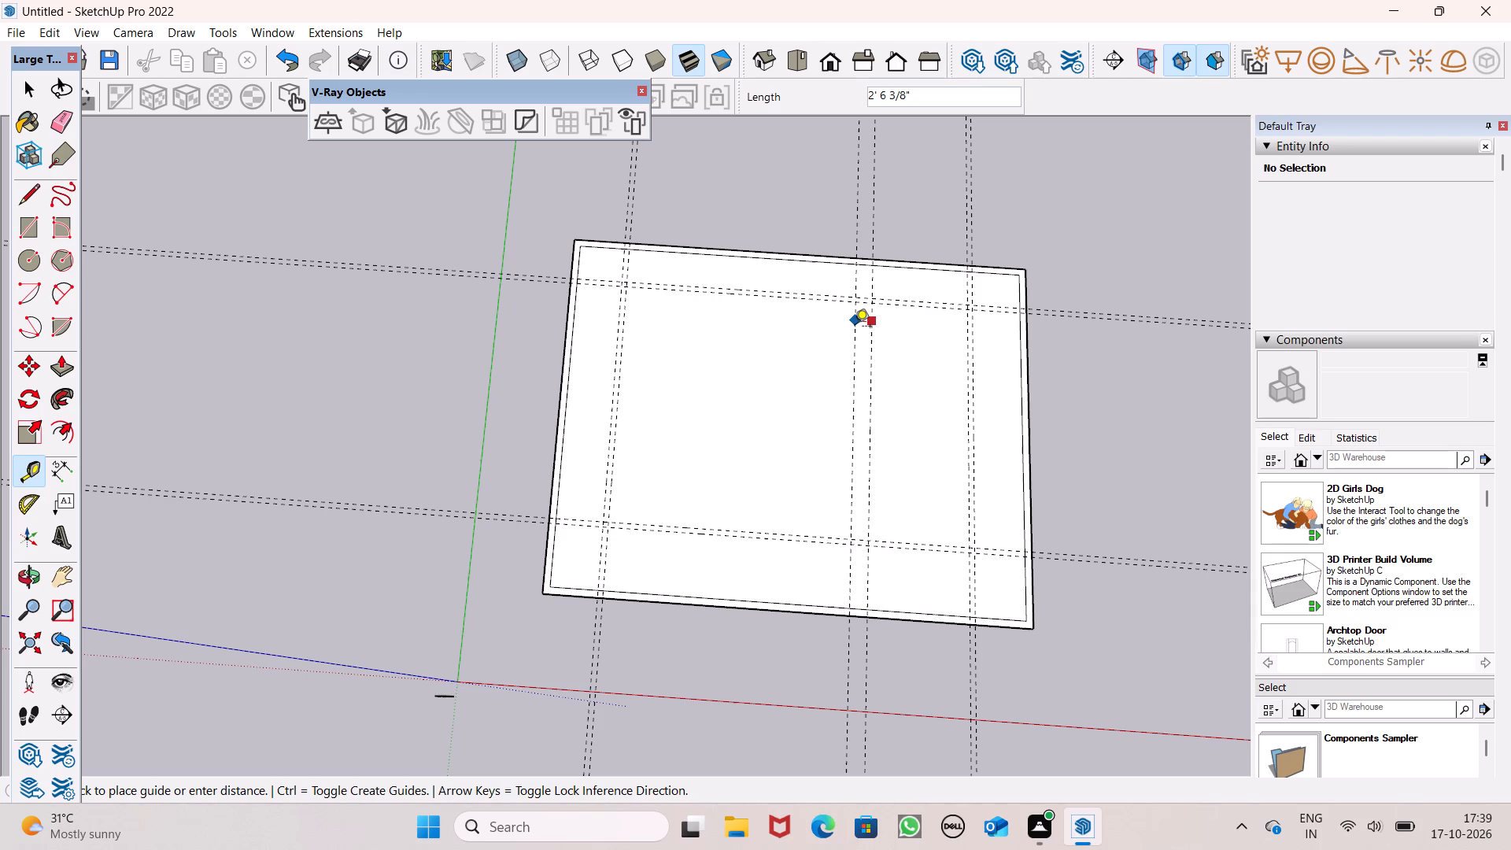
left_click_drag(855, 327, 855, 323)
key("6")
key("shift+quotedbl")
key("Return")
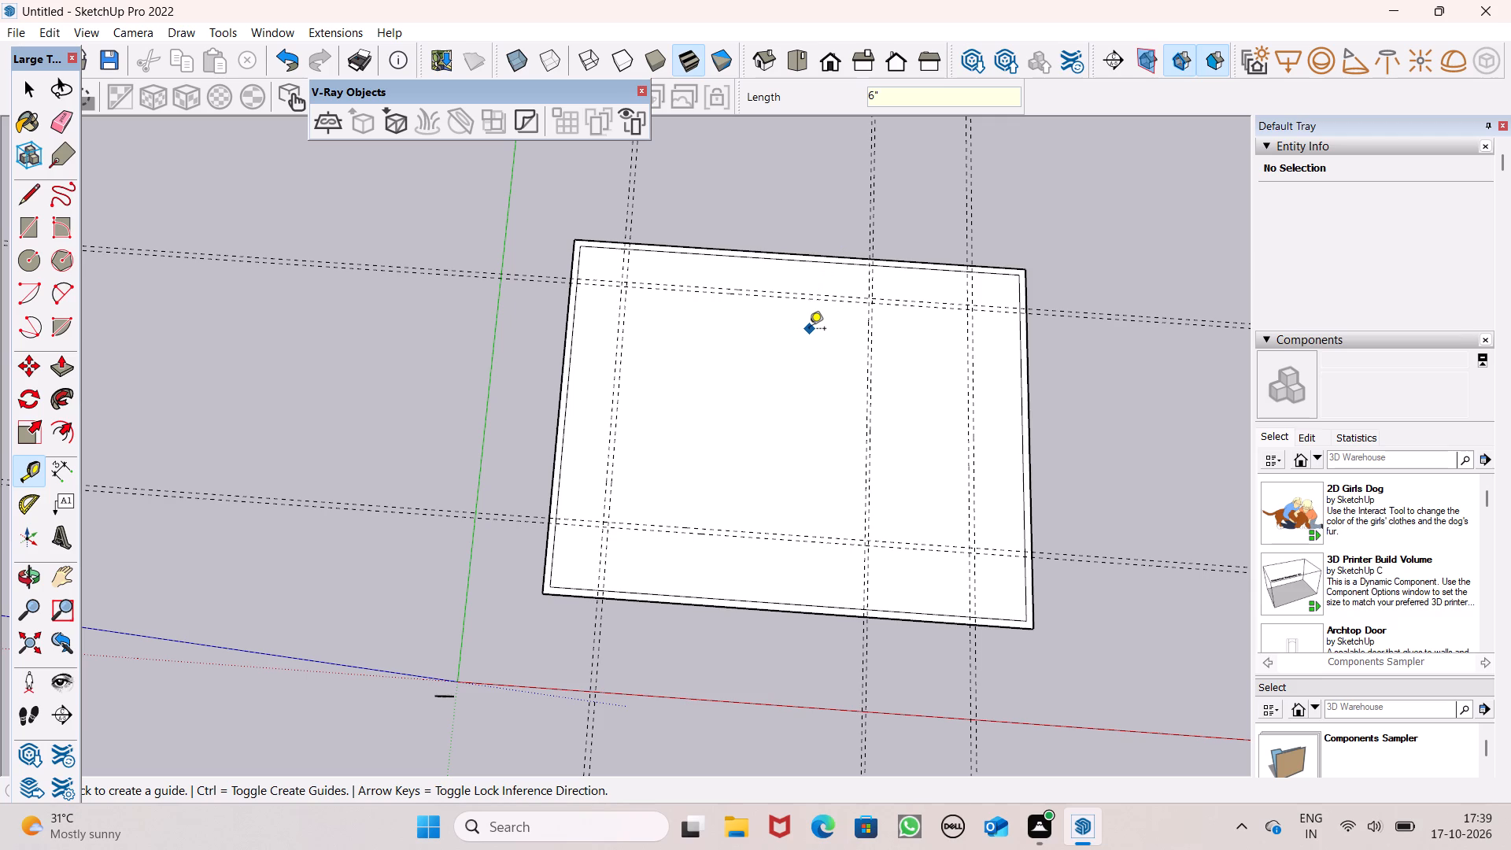
key("space")
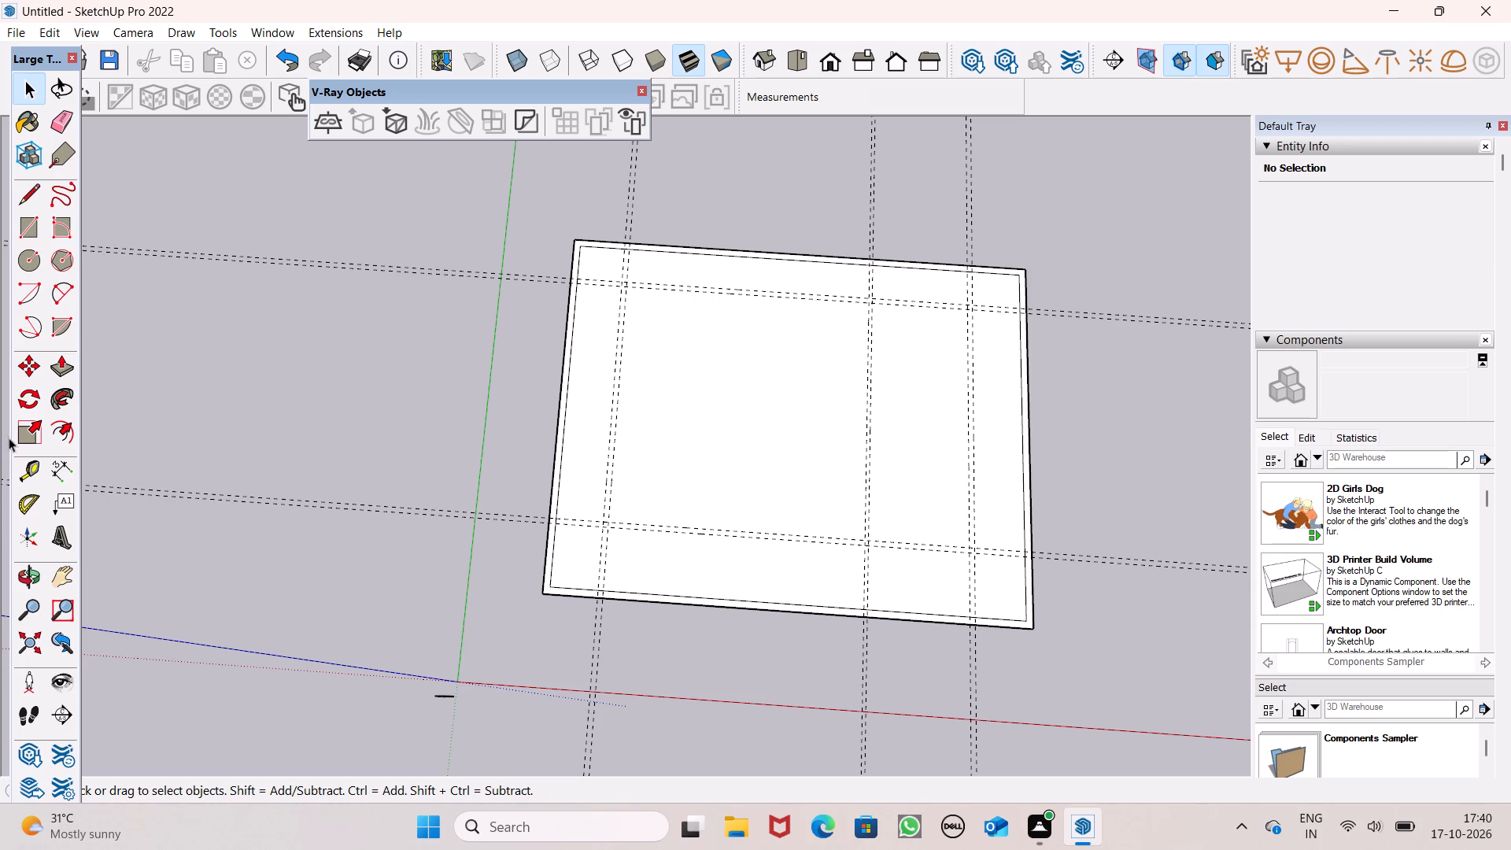
Place a guide about 13' 2" inward from the inner guide of the pair nearest the red axis, and a parallel one 6" further in.
left_click(34, 479)
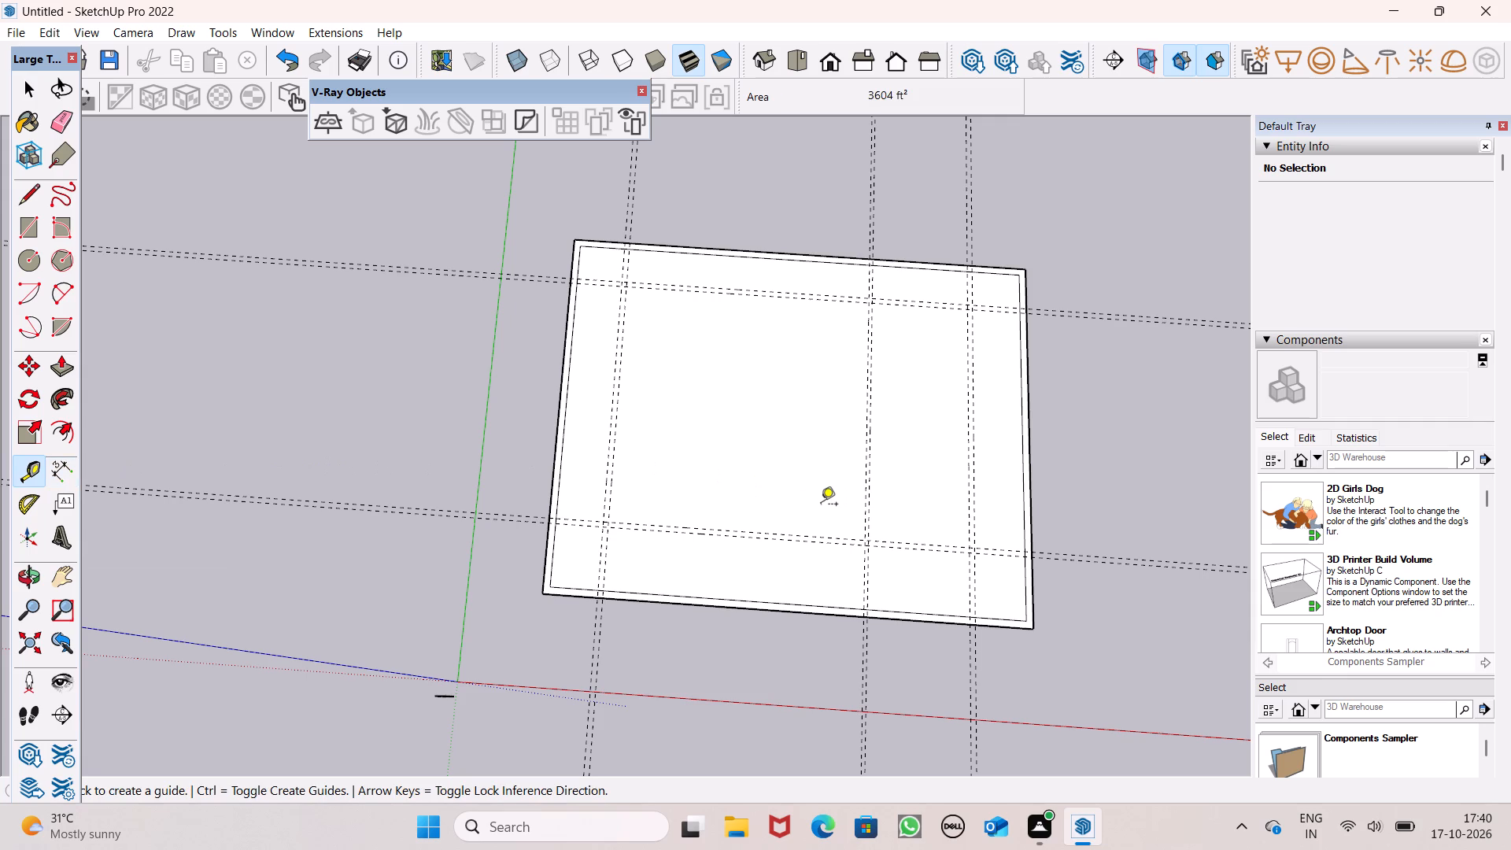
left_click(905, 541)
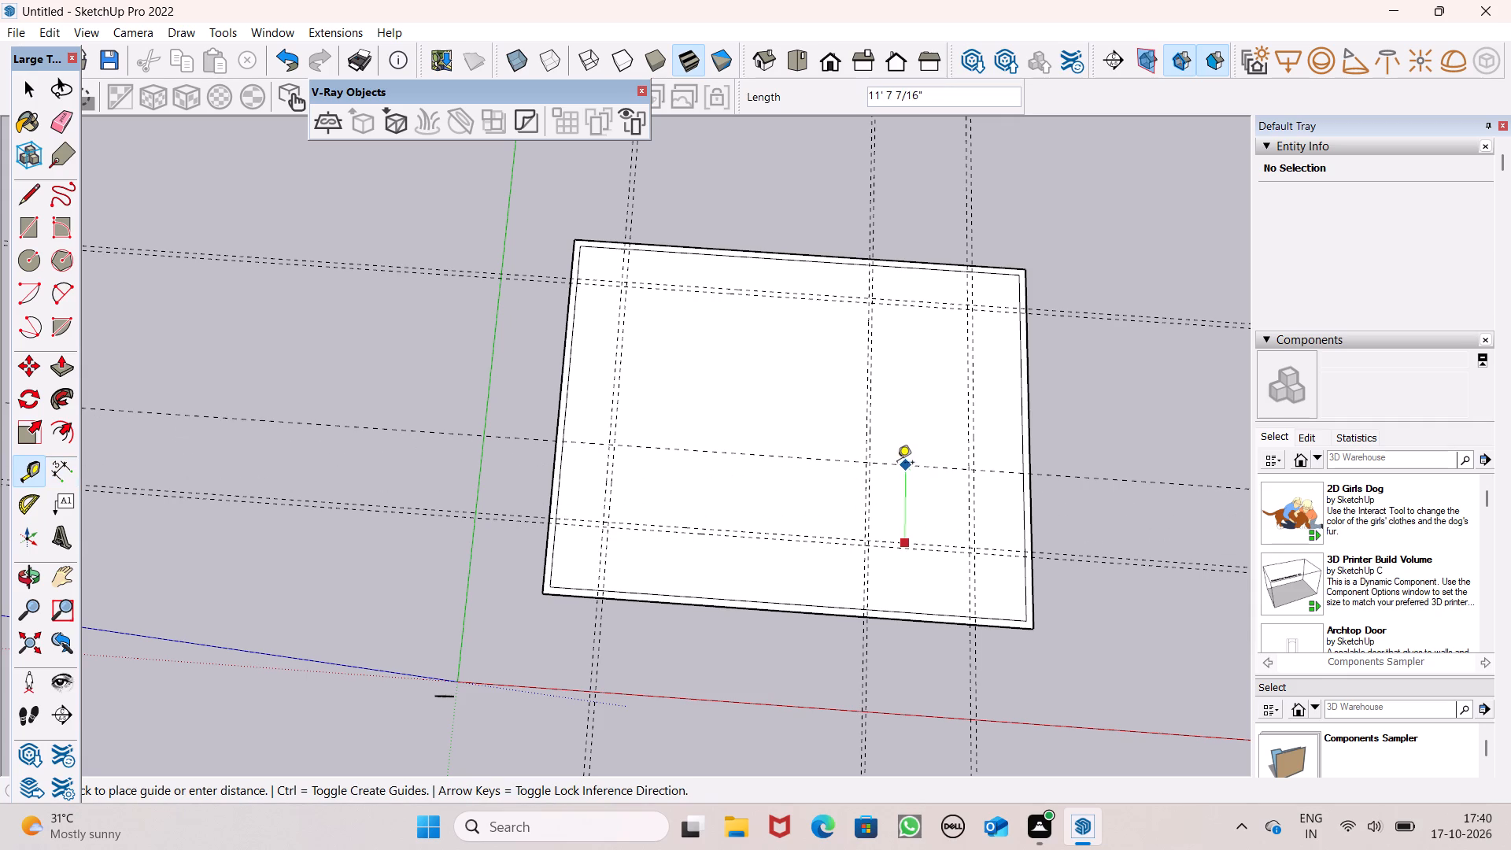
left_click(896, 455)
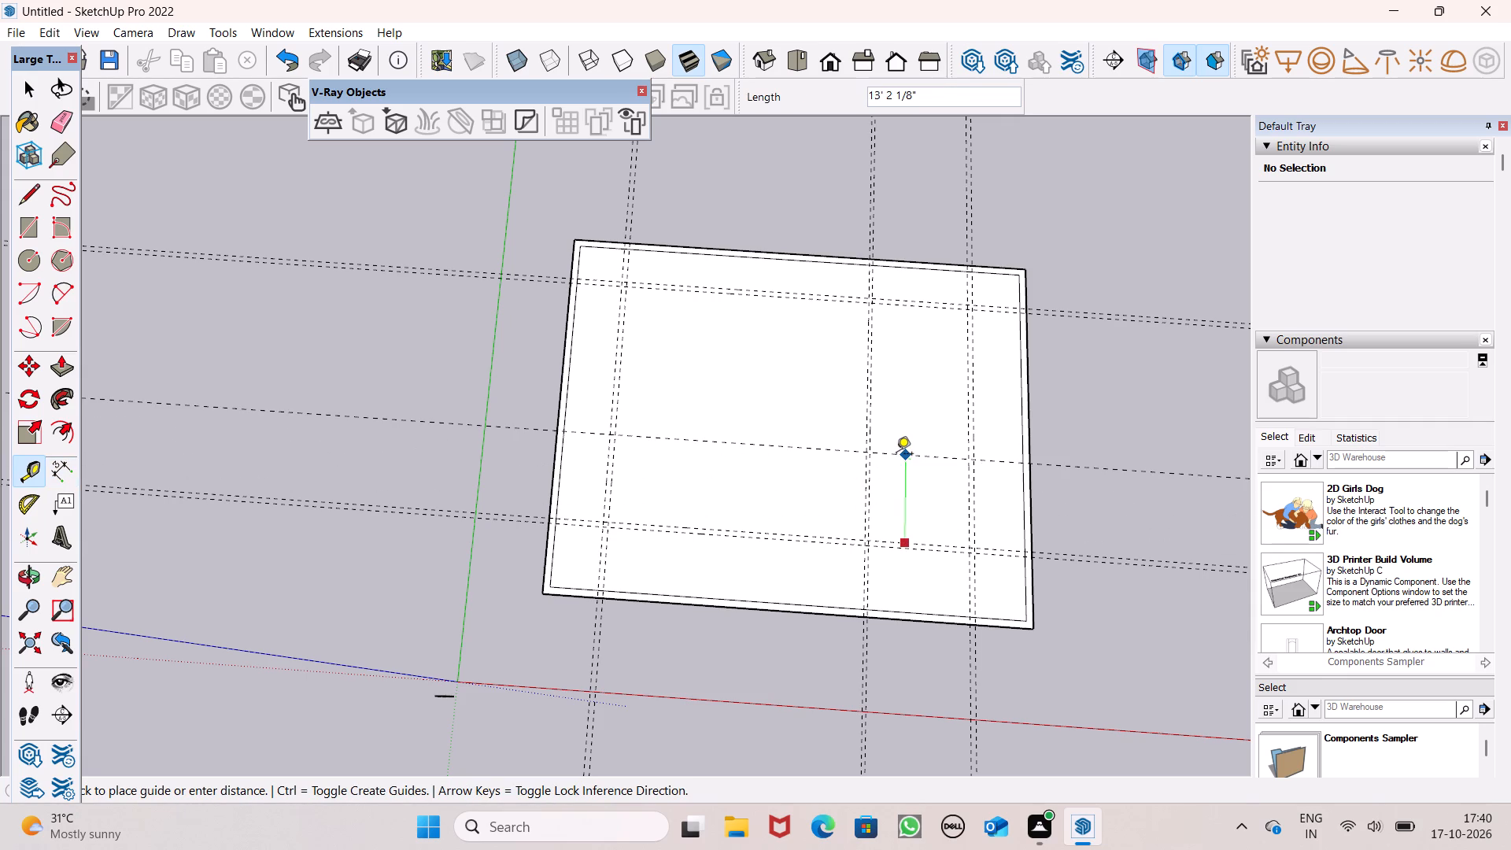
left_click(907, 456)
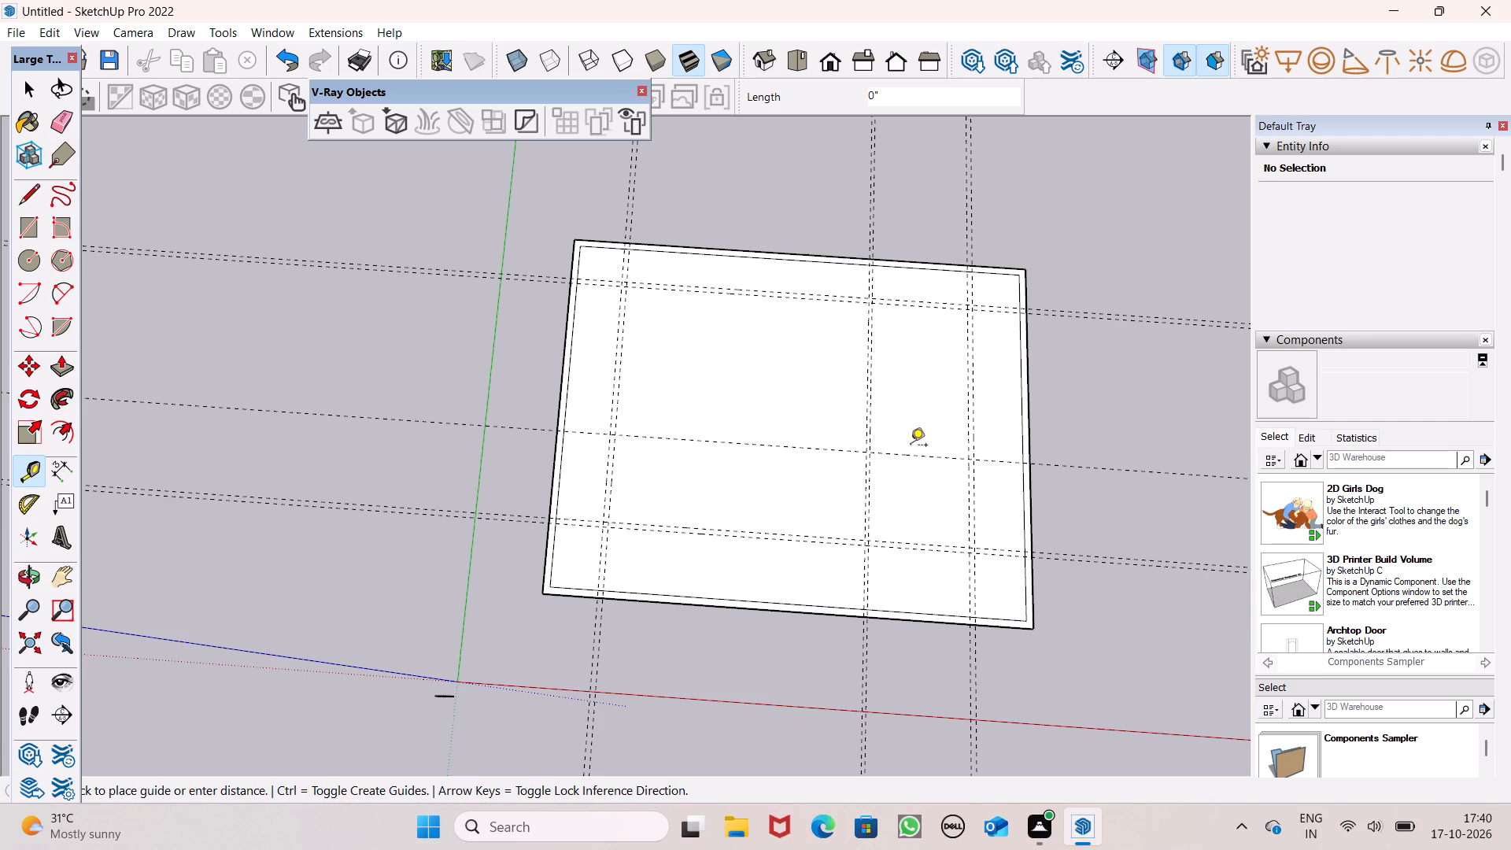
key("6")
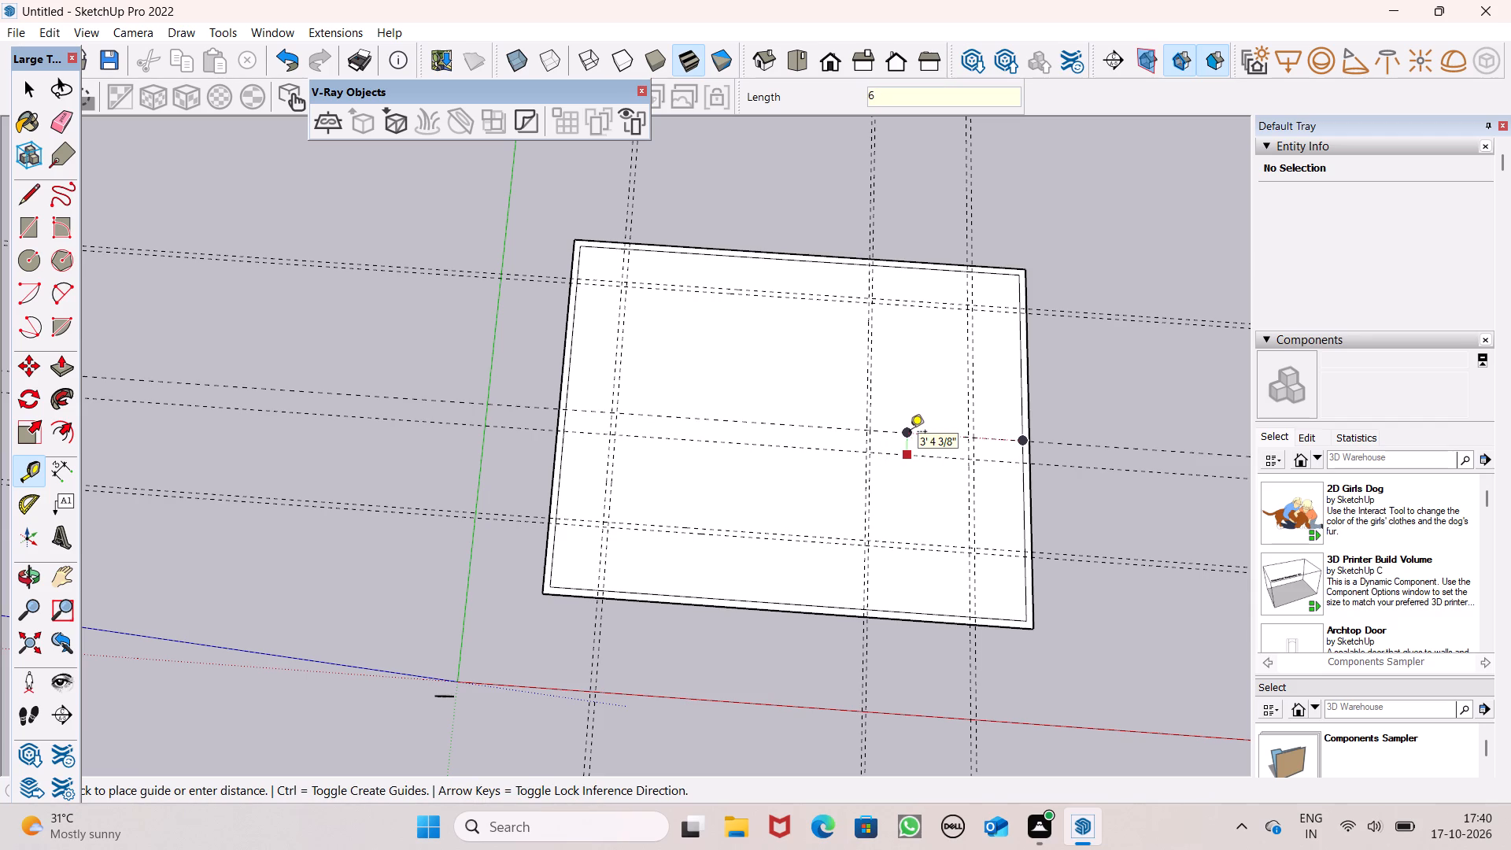
key("shift+quotedbl")
key("Return")
key("space")
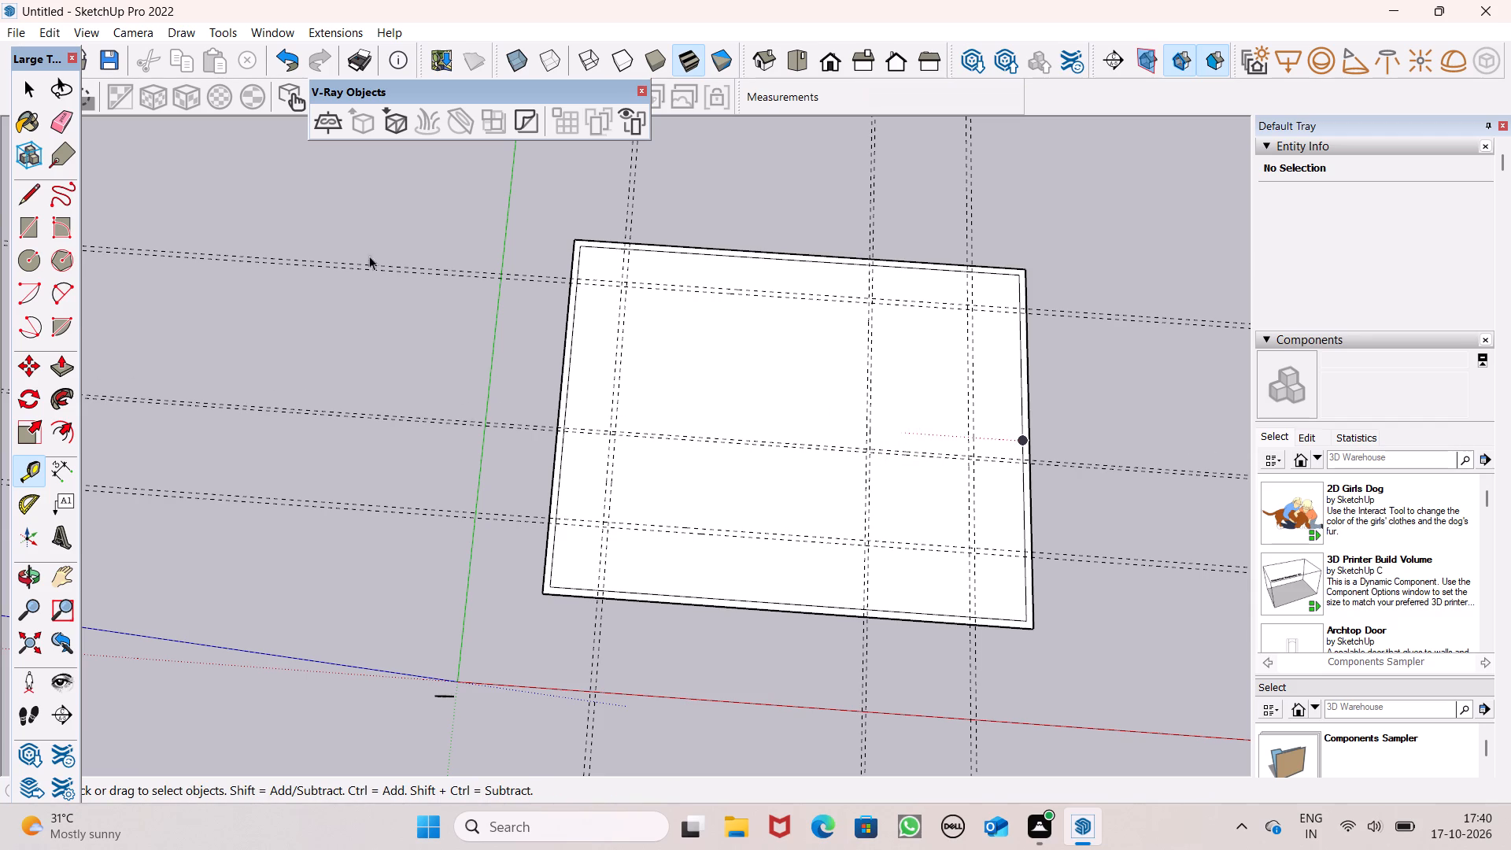
Draw a 9" wide rectangle within the guide pair nearest the green axis, between the pairs farthest from and nearest the red axis.
left_click(33, 229)
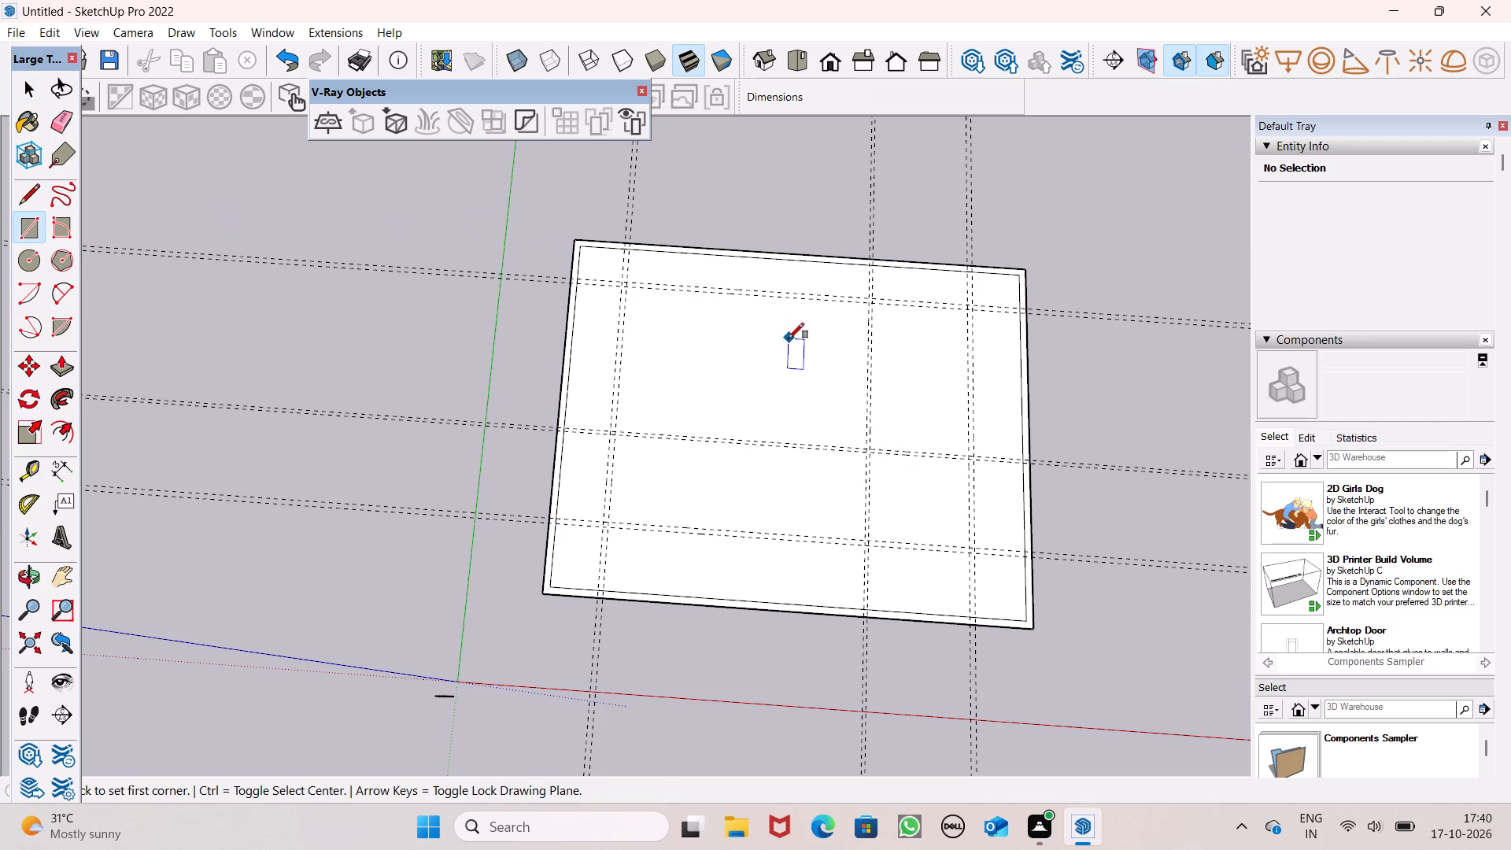
scroll(641, 306, "up", 6)
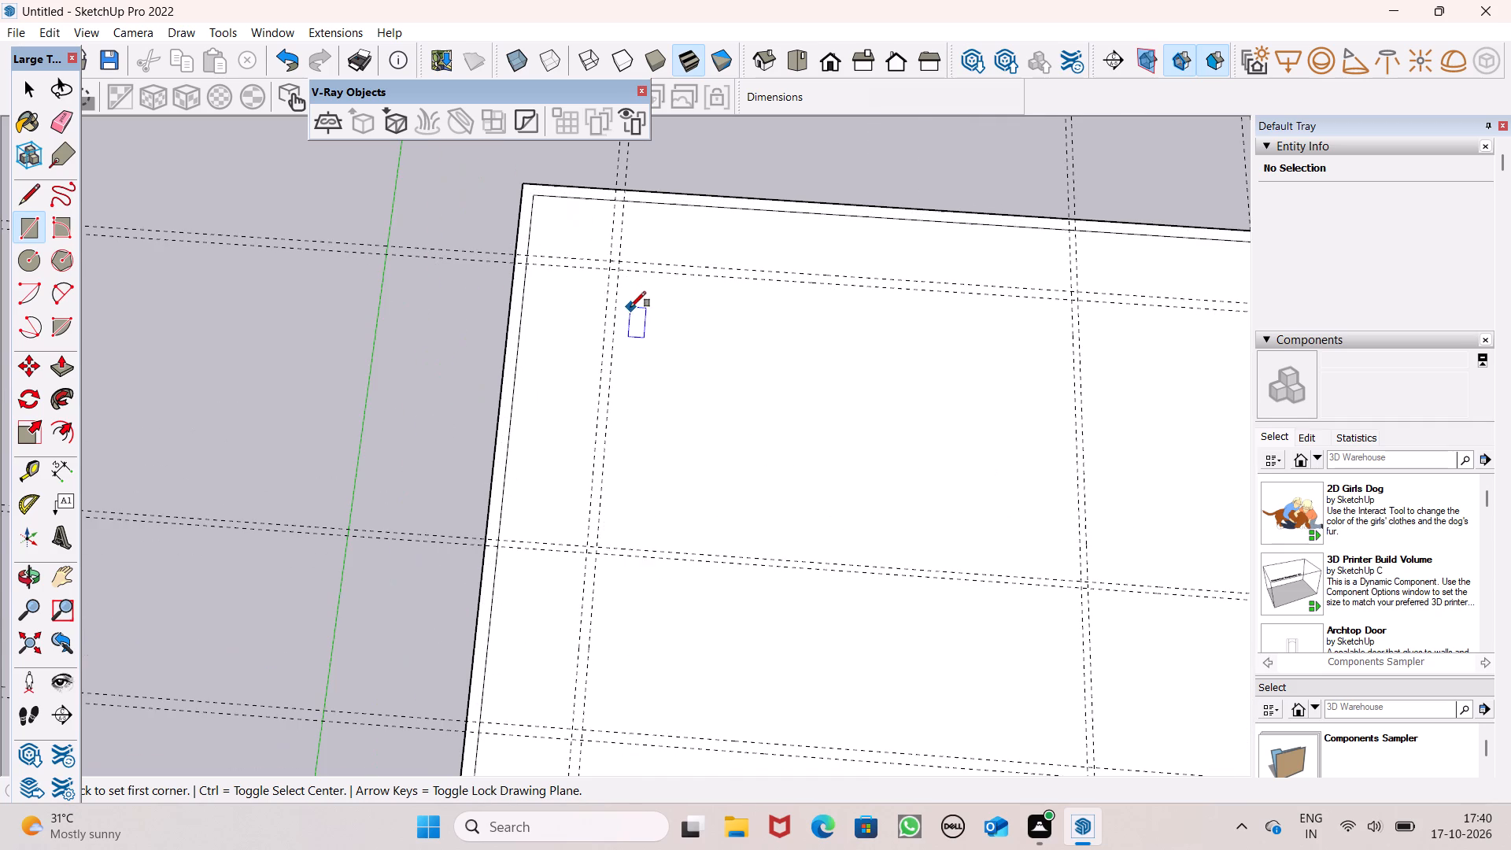
left_click(611, 259)
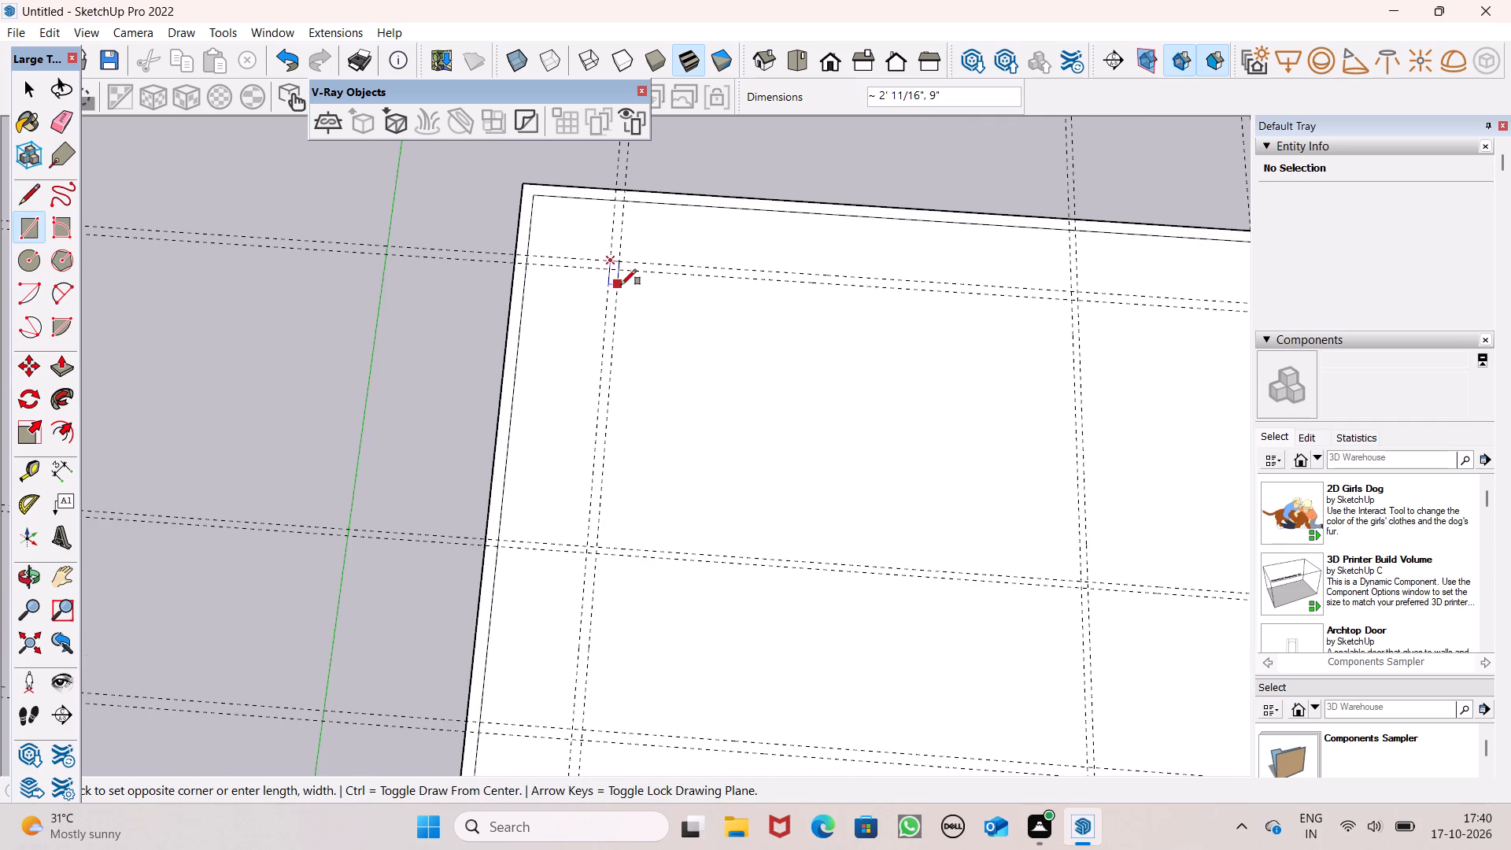
scroll(687, 328, "down", 5)
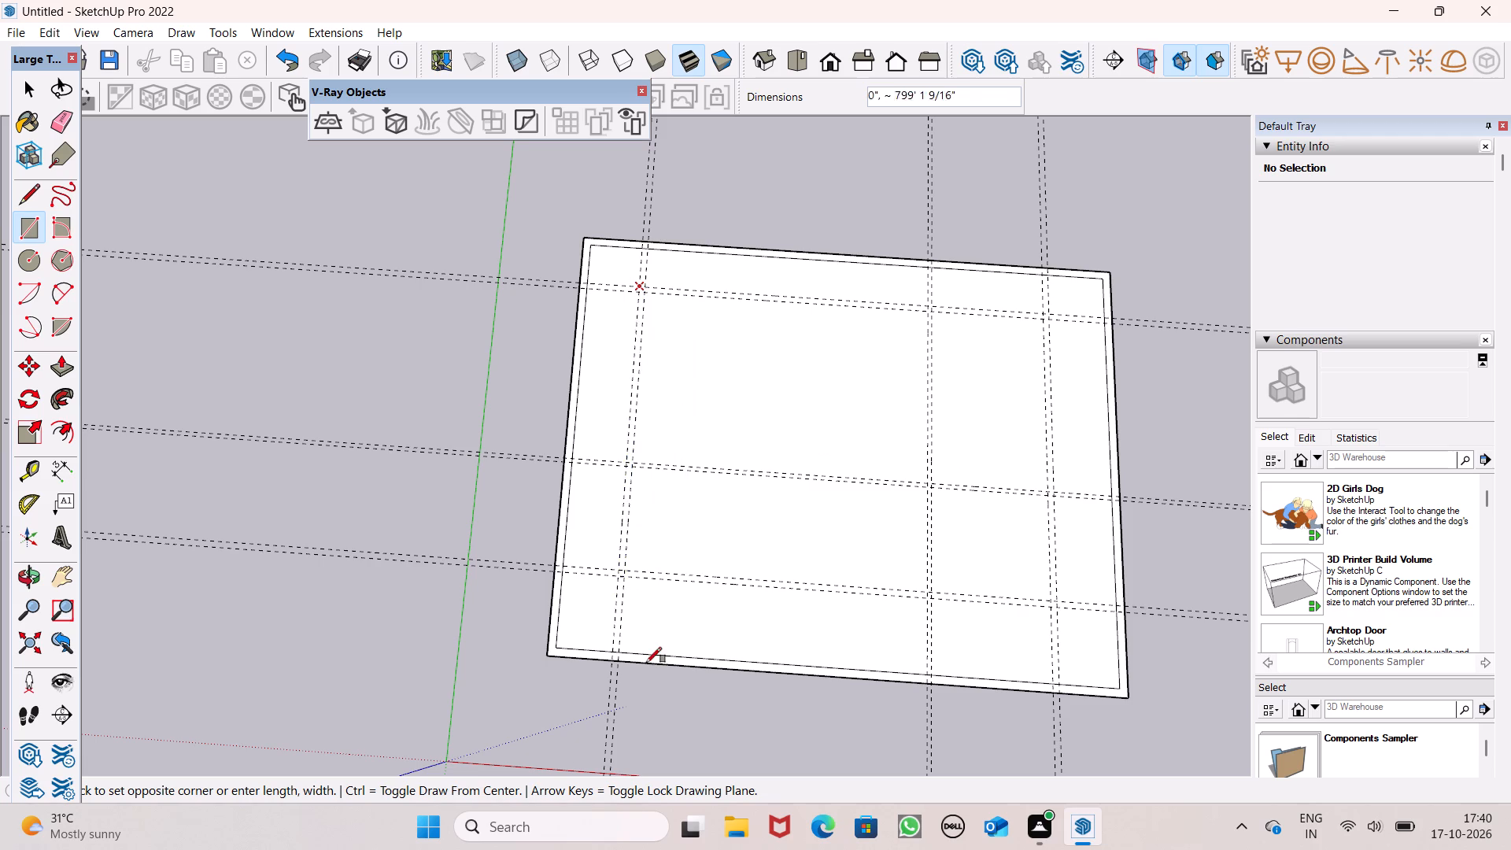
scroll(620, 629, "up", 5)
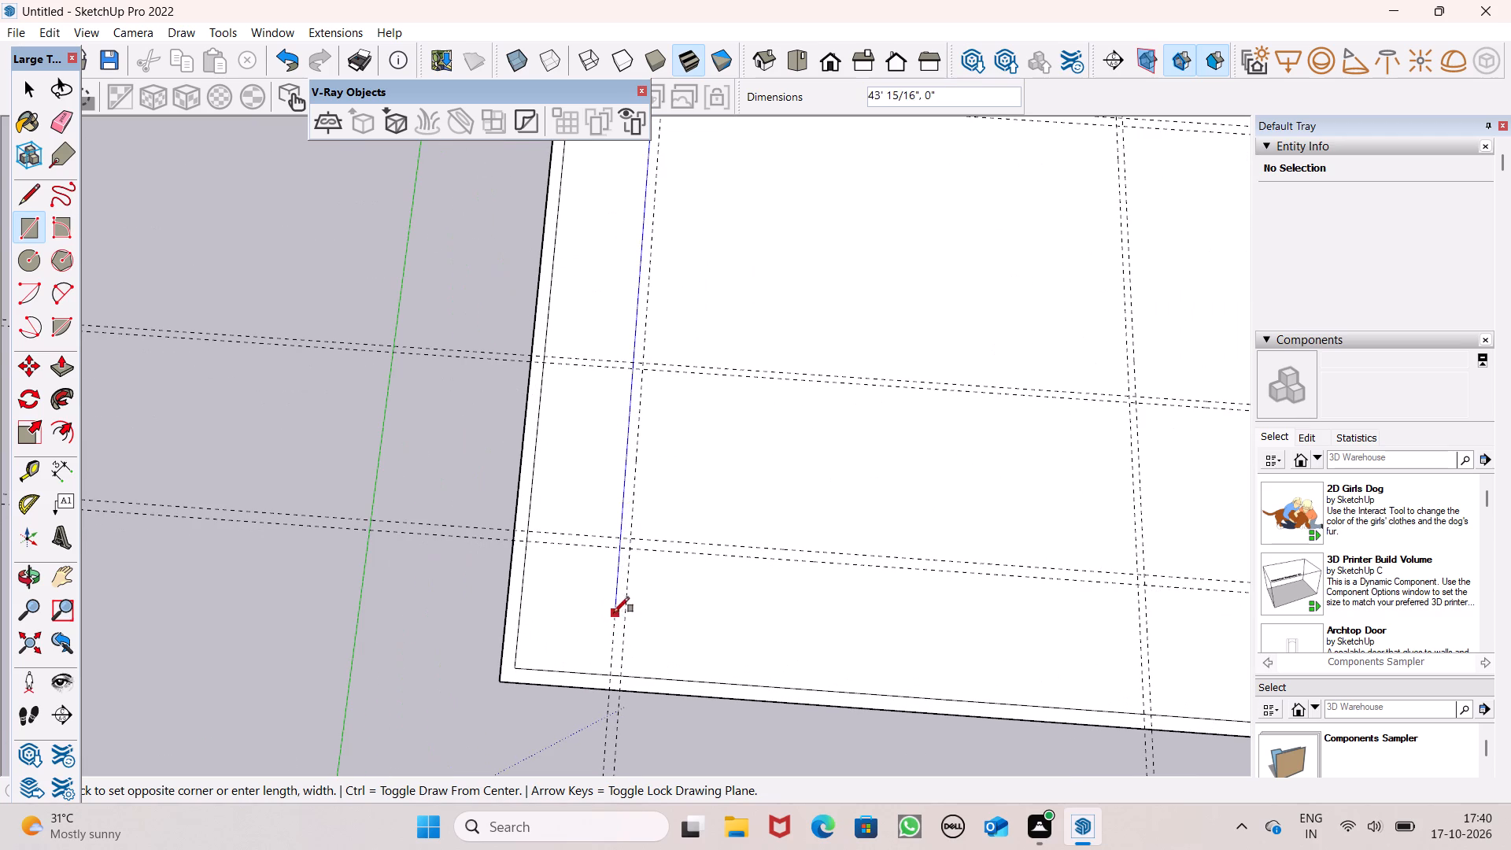
left_click(628, 547)
Draw a 9" by about 53' 10" rectangle within the guide pair nearest the red axis, spanning the outermost cross guides.
scroll(567, 619, "down", 2)
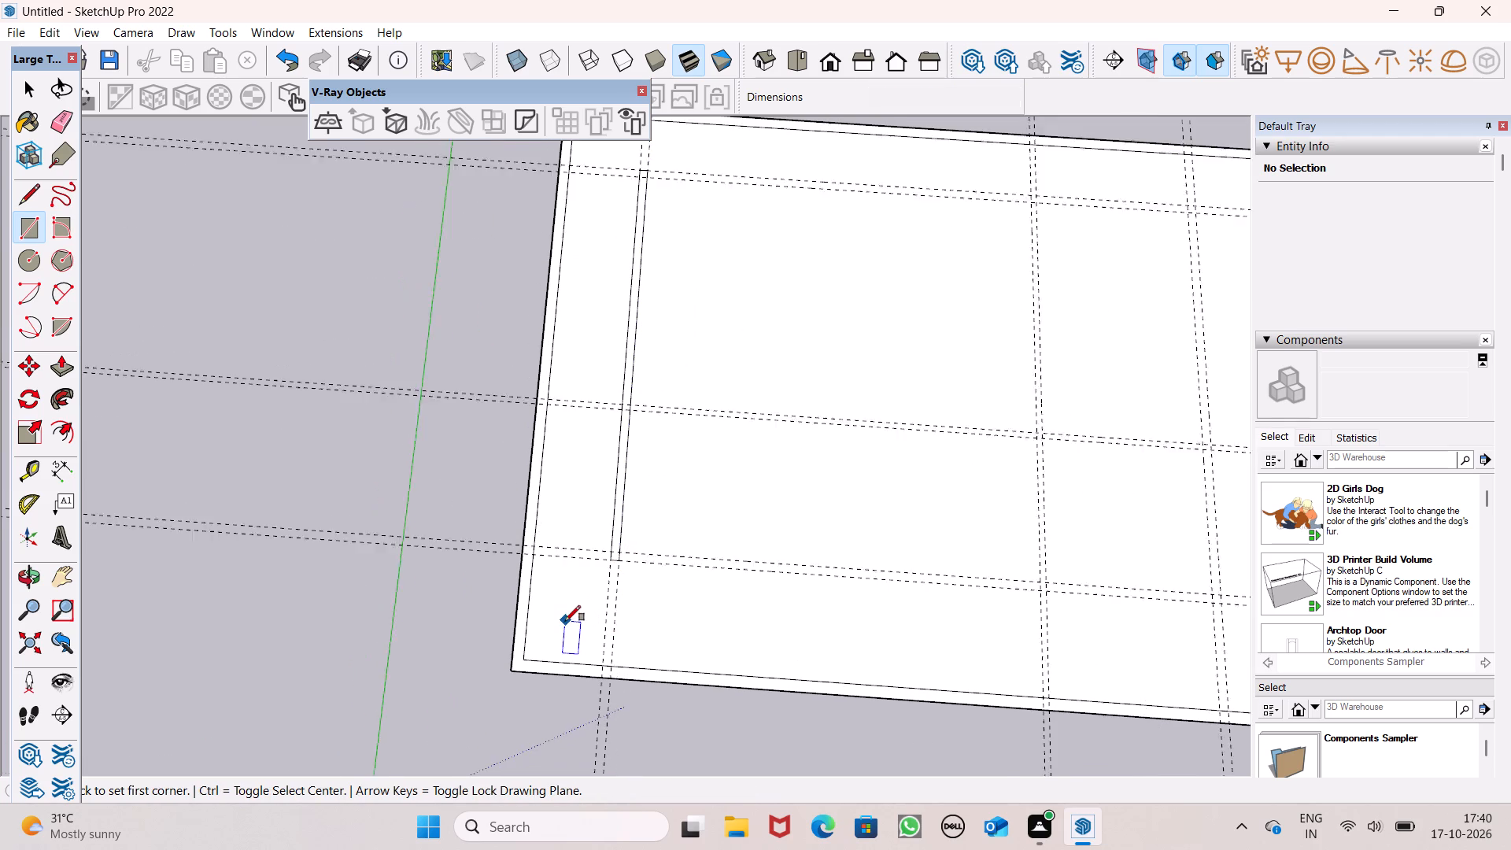
scroll(565, 621, "down", 2)
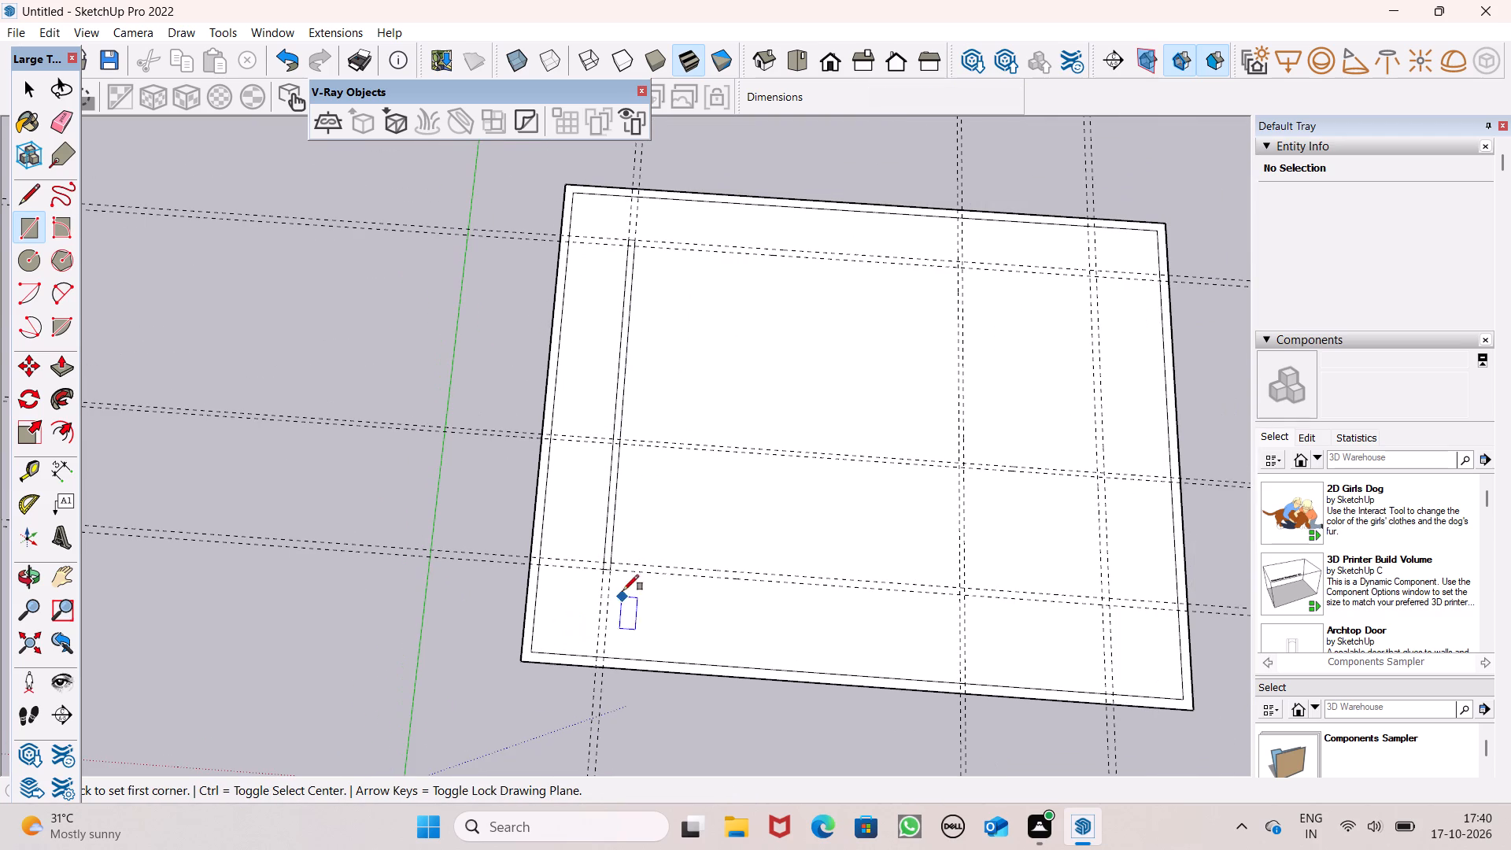
middle_click_drag(622, 678, 623, 726)
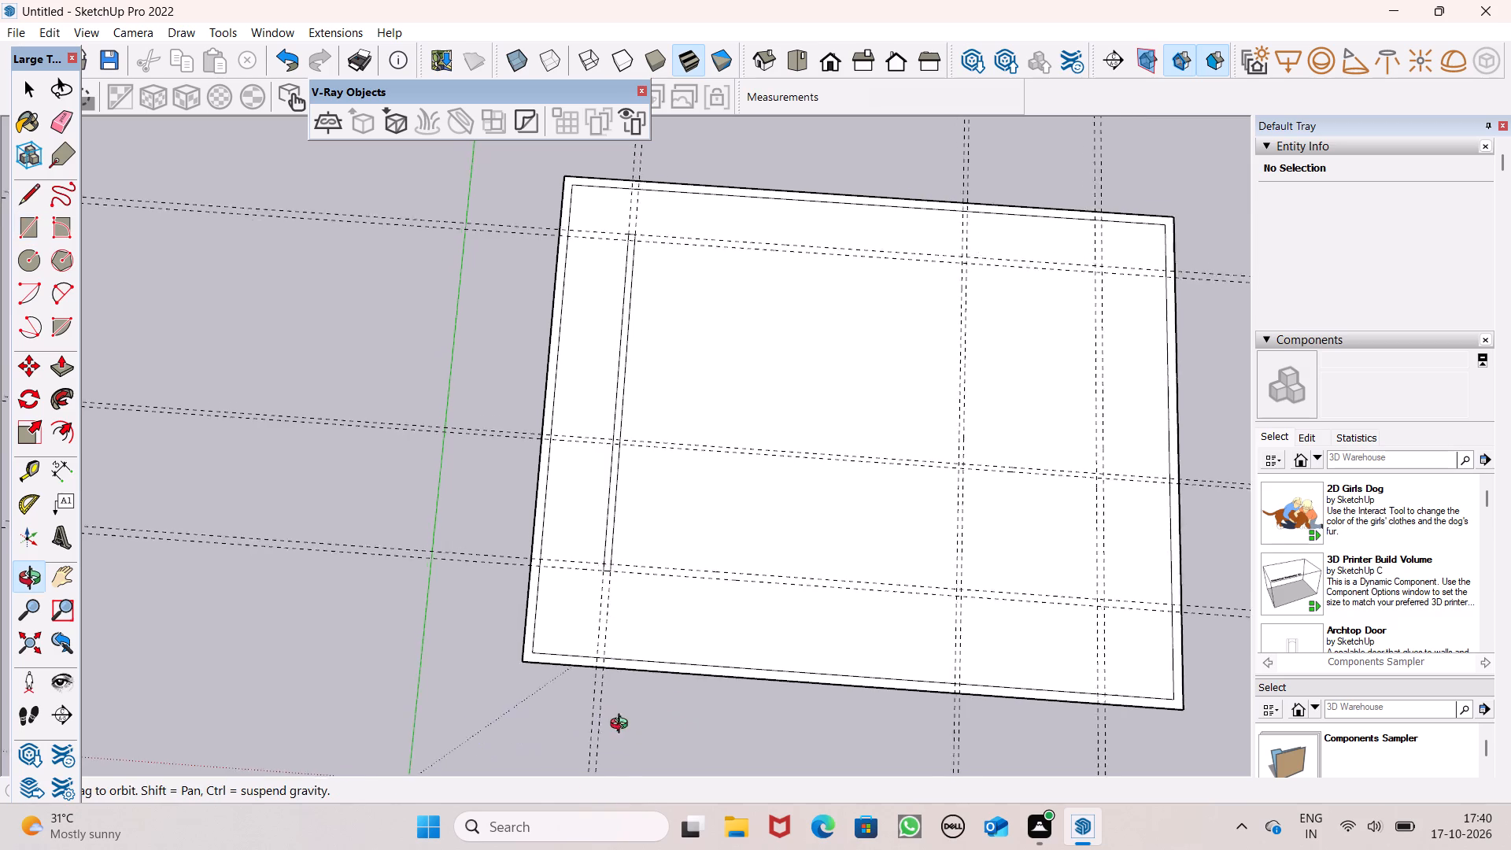
middle_click_drag(623, 726, 634, 760)
scroll(601, 583, "up", 7)
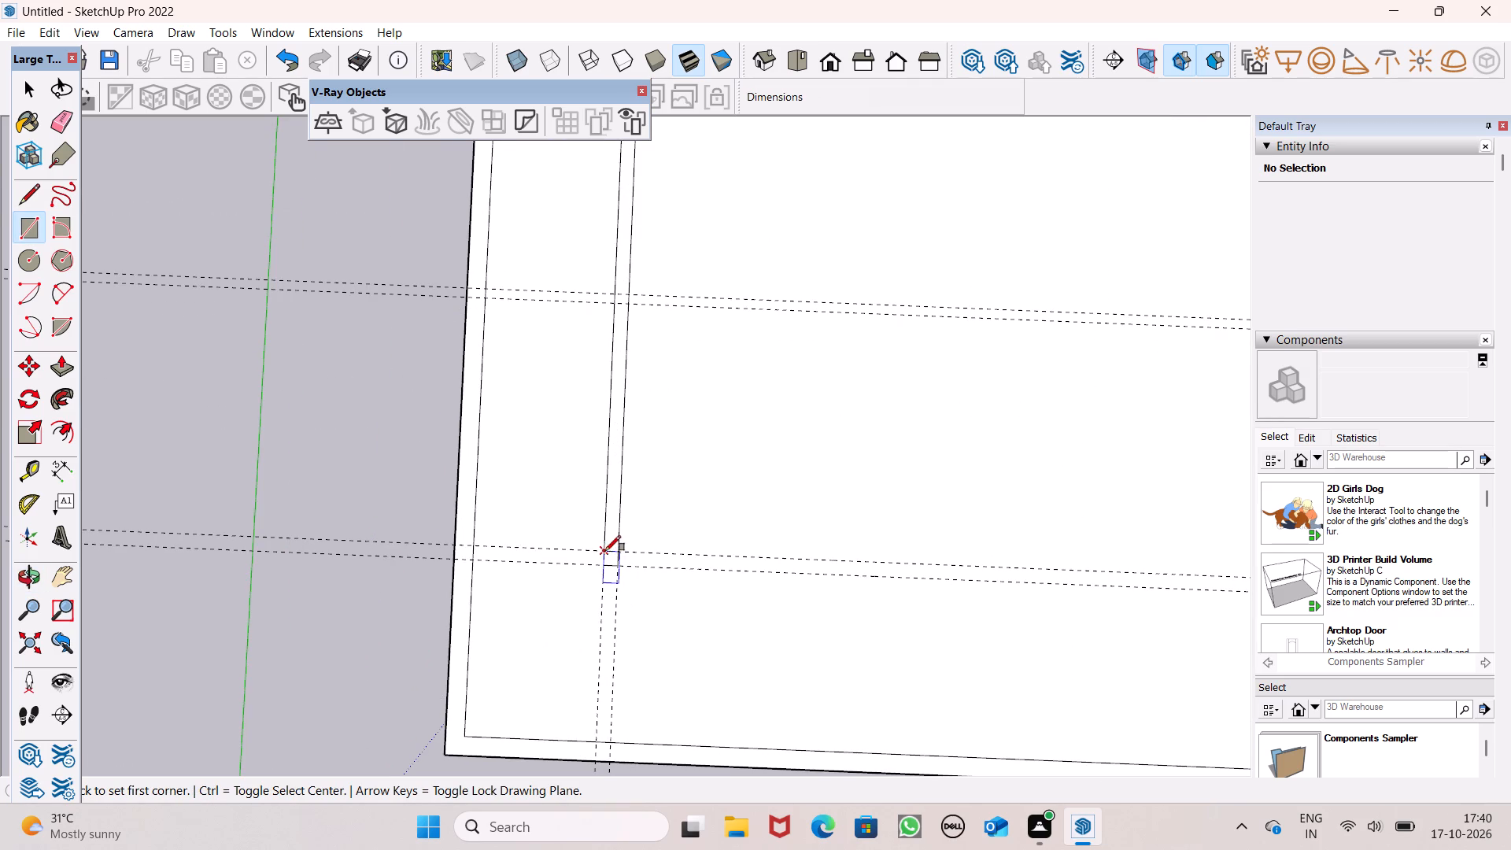
left_click(605, 551)
scroll(628, 591, "down", 5)
scroll(818, 608, "down", 2)
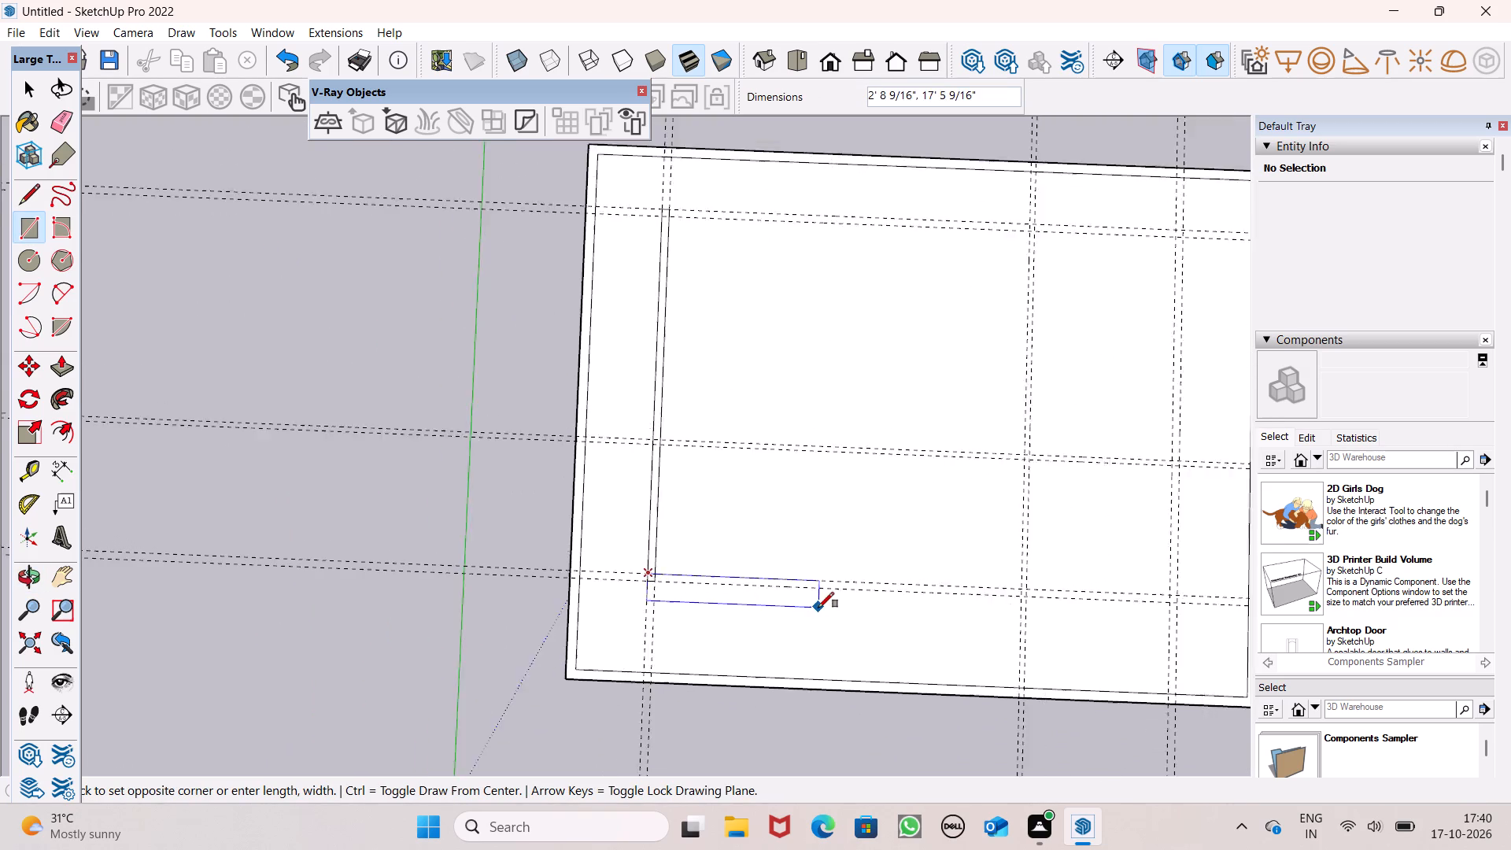
scroll(818, 608, "down", 2)
scroll(928, 618, "down", 1)
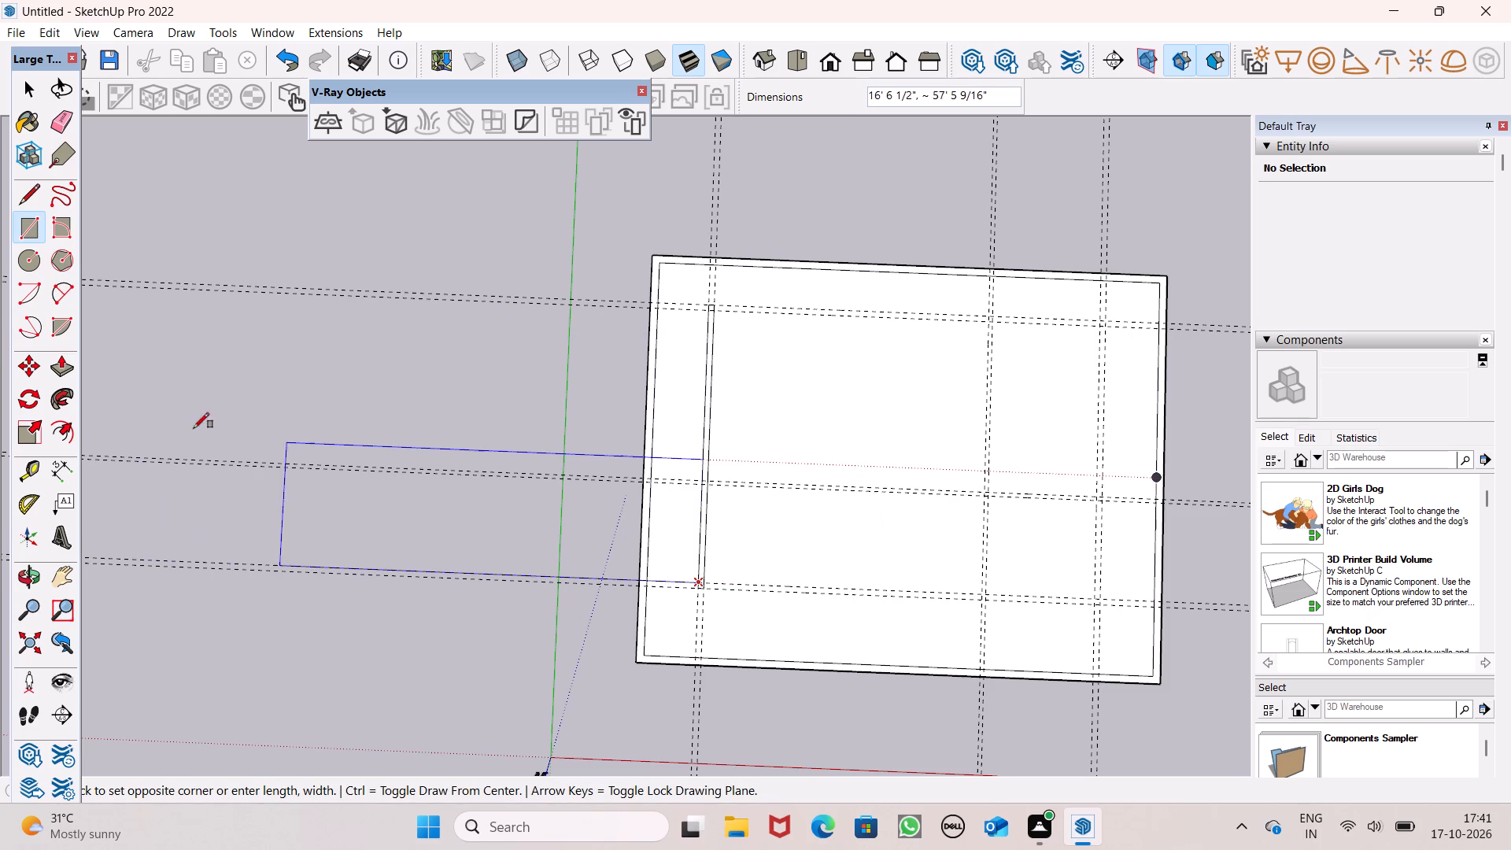
scroll(352, 565, "down", 1)
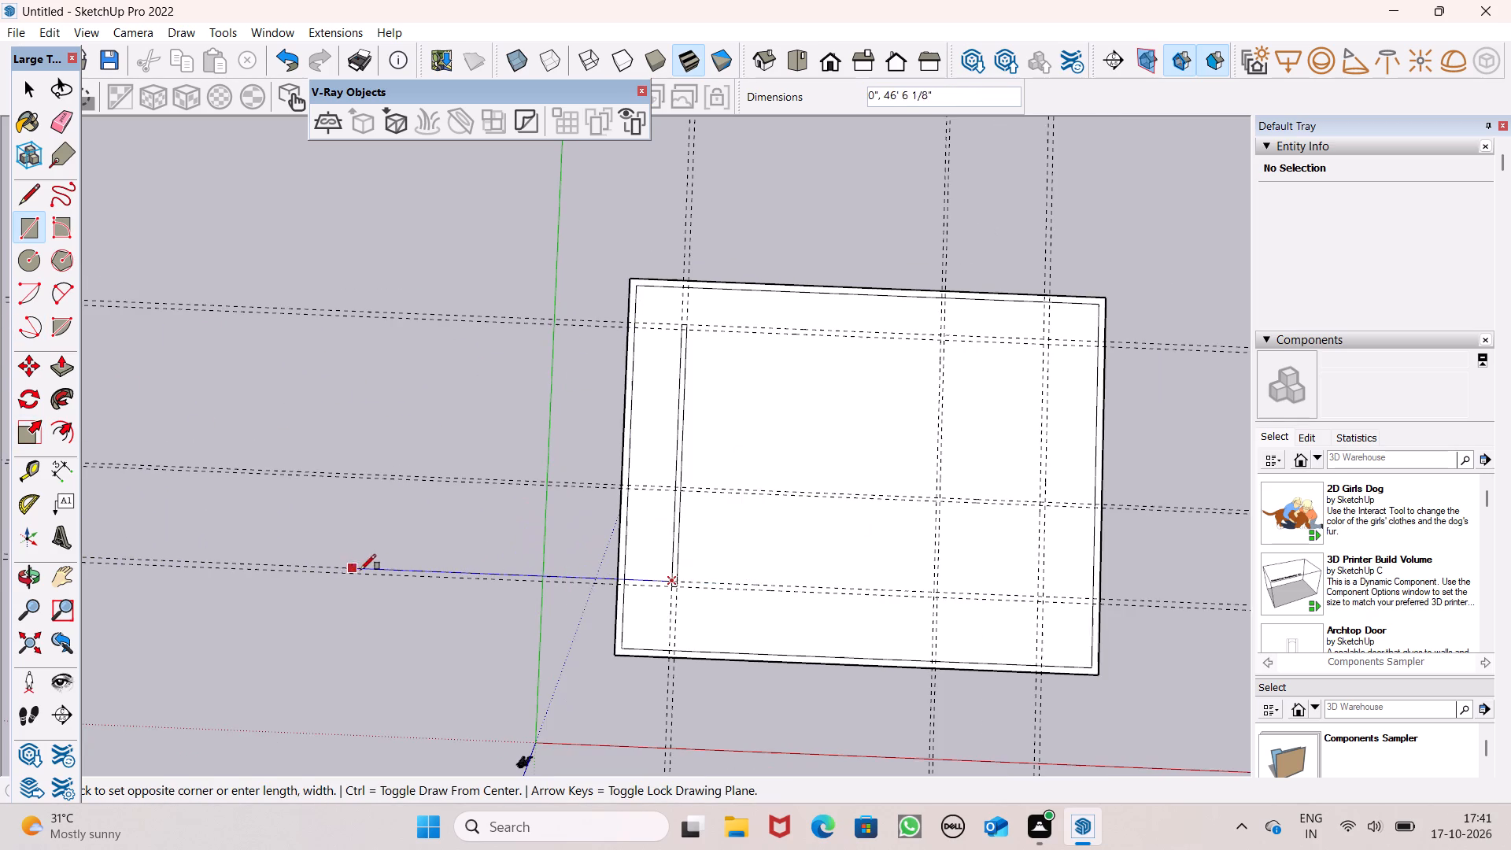
scroll(1040, 602, "up", 7)
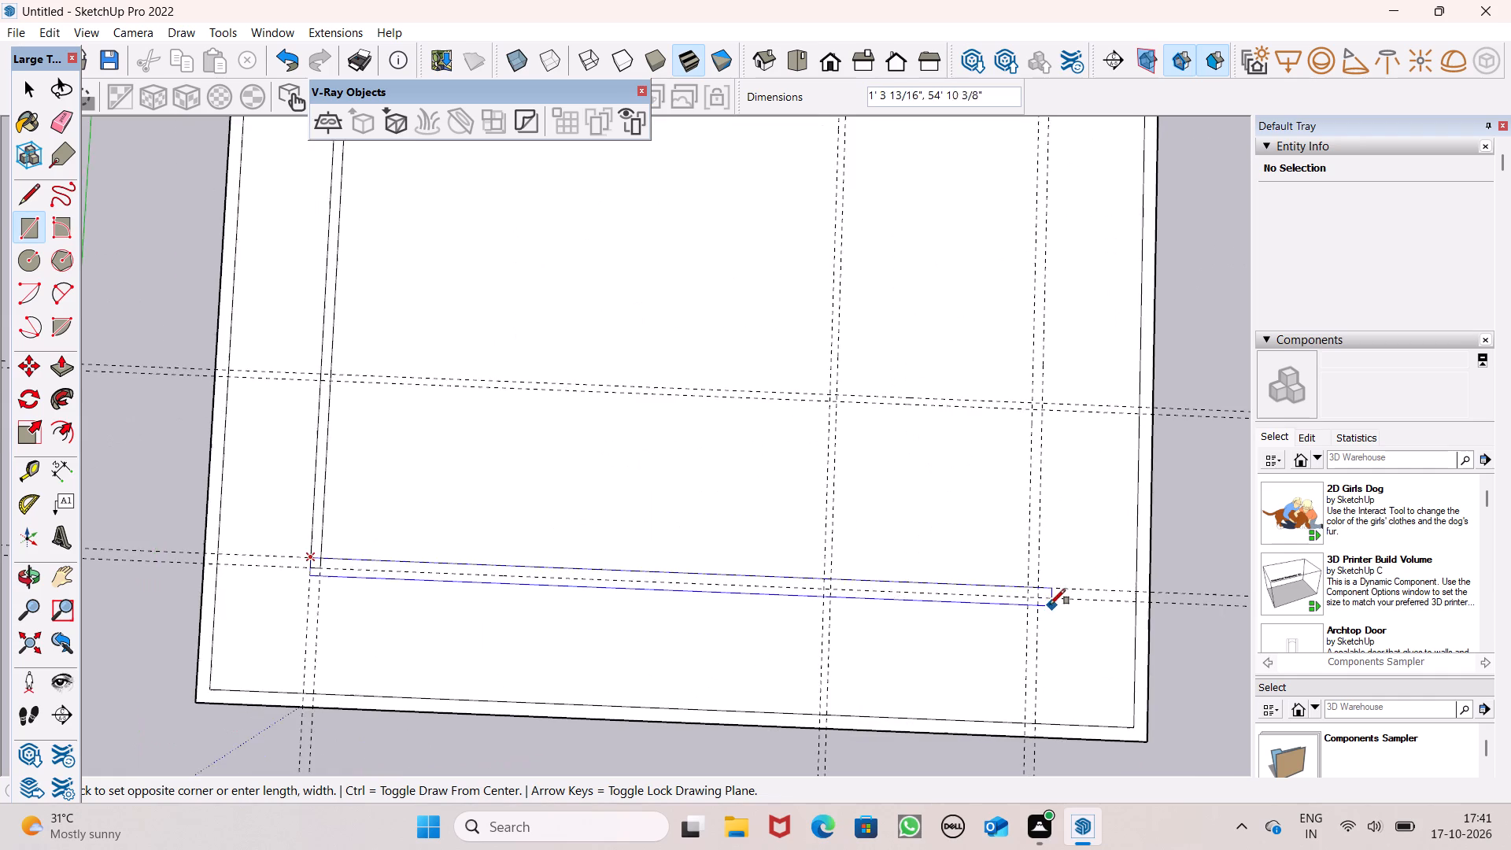
scroll(1048, 603, "up", 5)
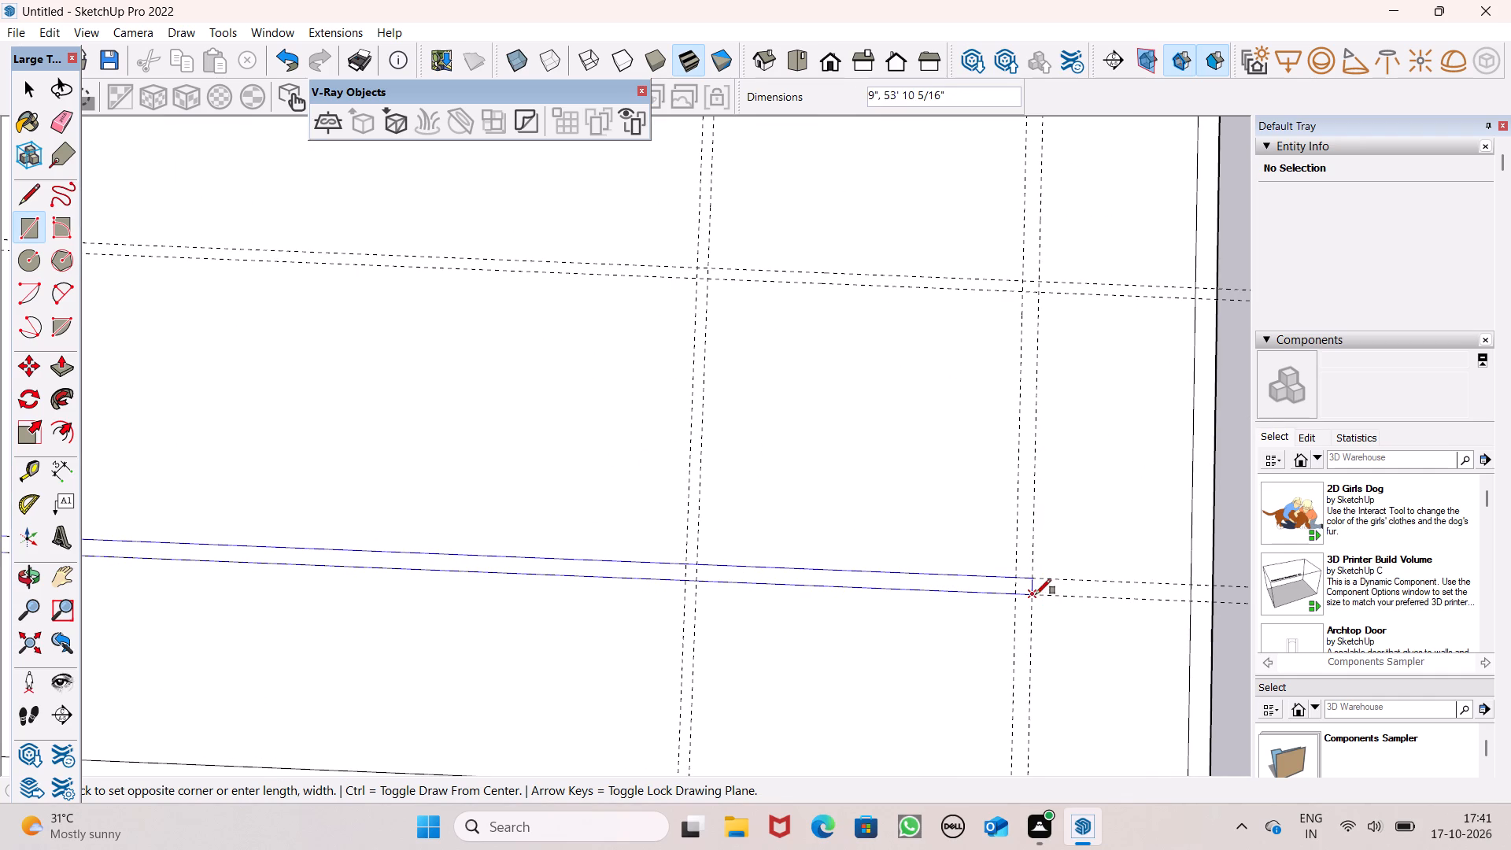
left_click(1036, 593)
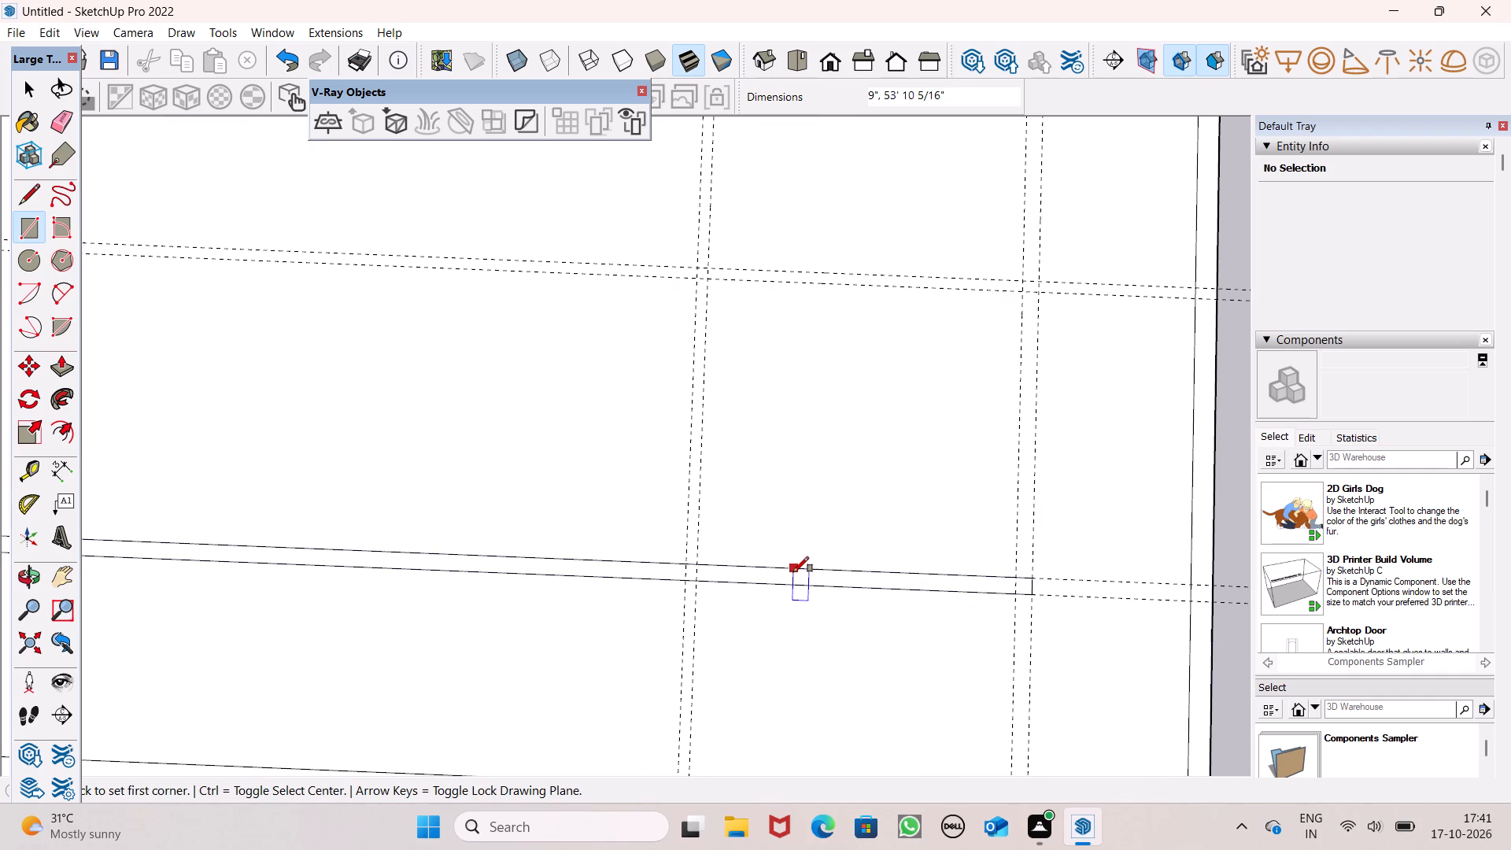
Draw a 9" by about 53' 10" rectangle within the guide pair farthest from the red axis, starting at the existing wall's outer corner.
scroll(824, 612, "down", 6)
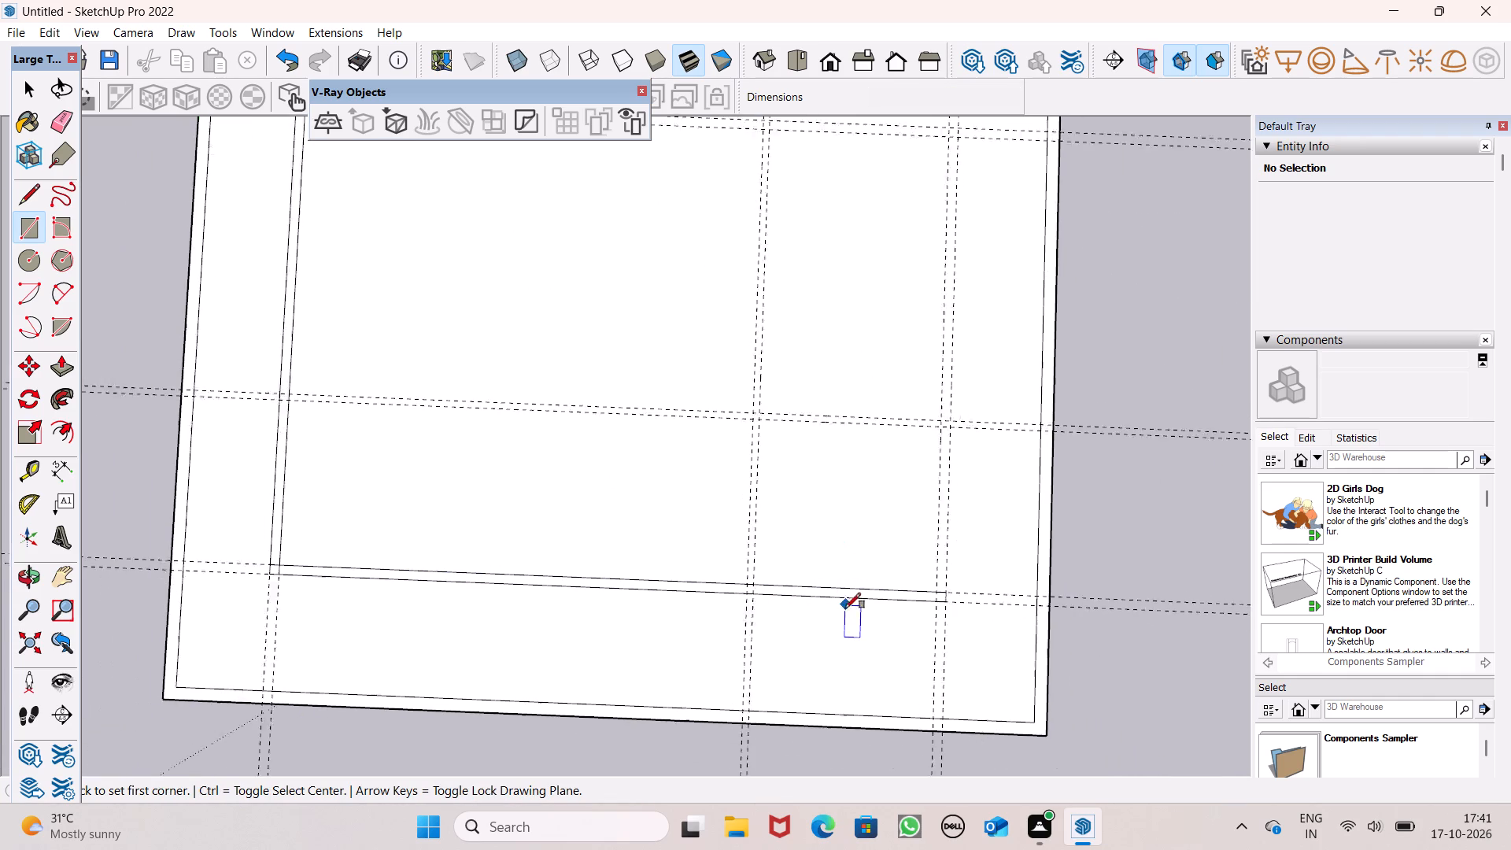
scroll(845, 608, "down", 2)
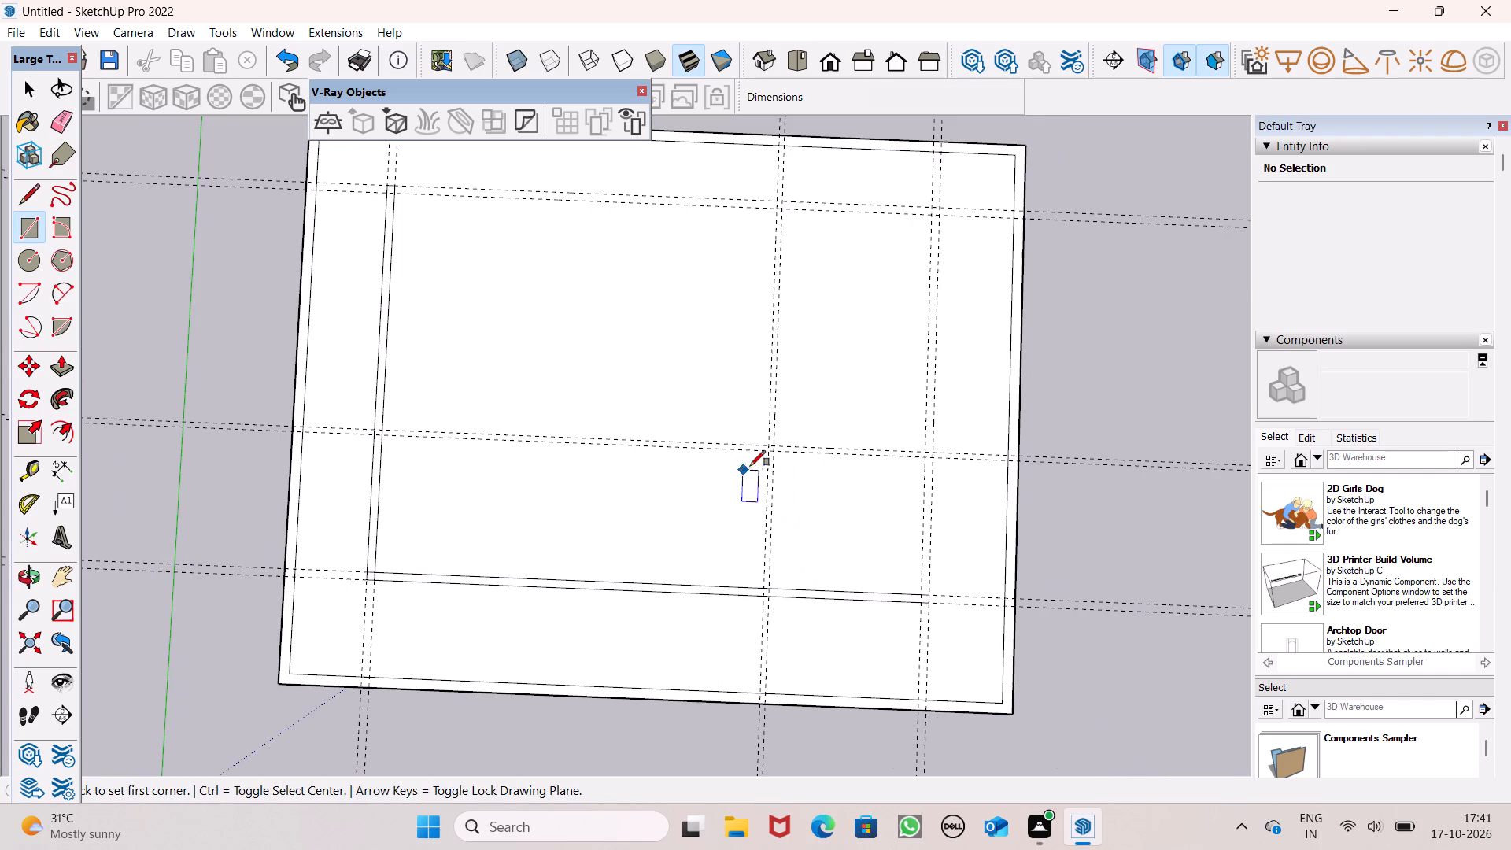
scroll(949, 463, "down", 4)
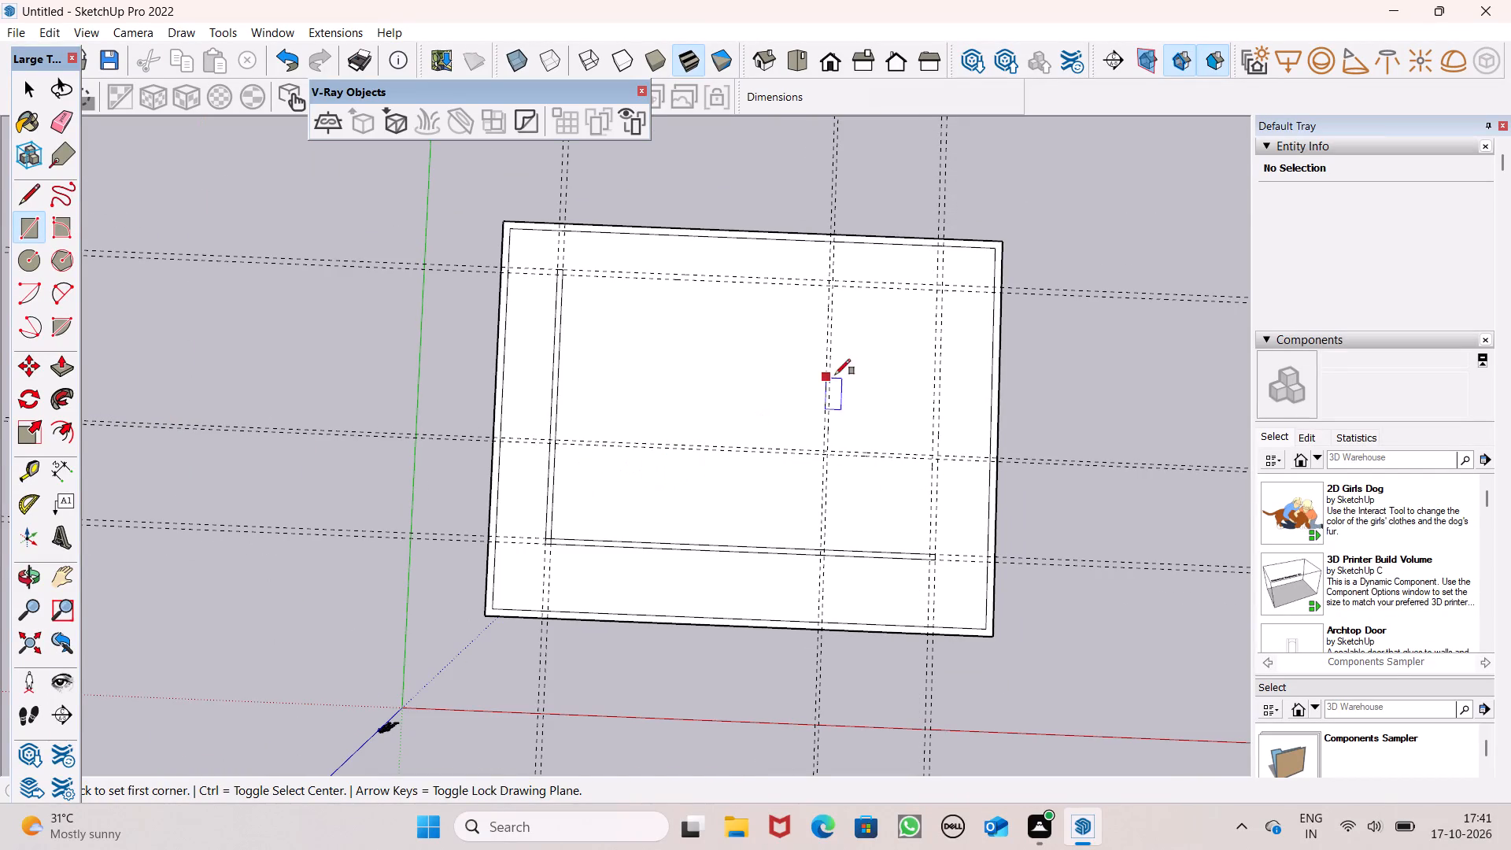
left_click(560, 268)
scroll(949, 286, "up", 3)
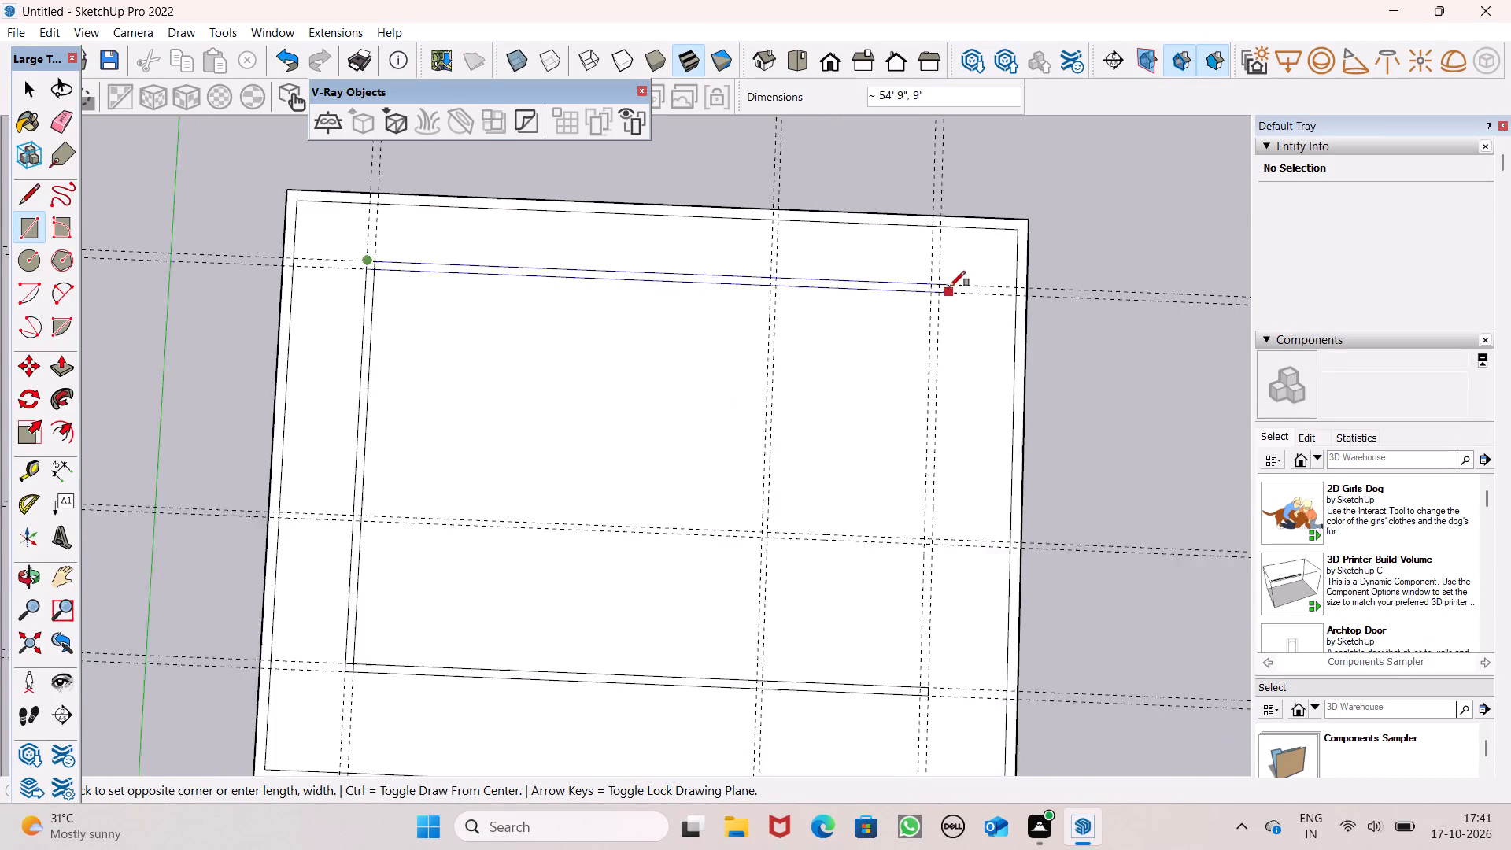
scroll(950, 286, "up", 7)
left_click(932, 294)
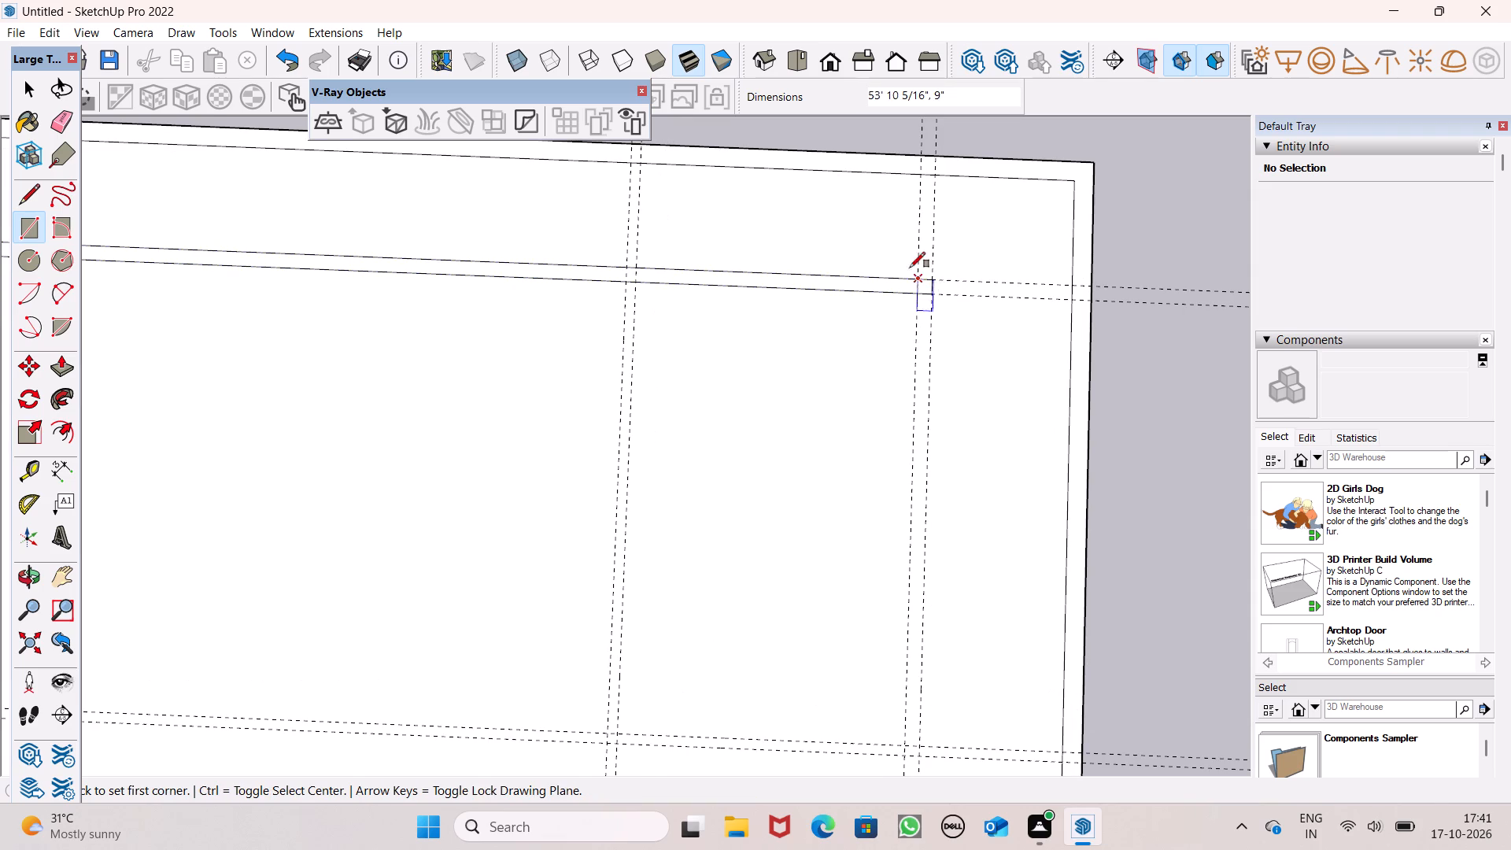
Draw a 9" by about 24' 4" rectangle within the guide pair farthest from the green axis, ending at the middle cross guides.
left_click(918, 279)
scroll(946, 256, "down", 6)
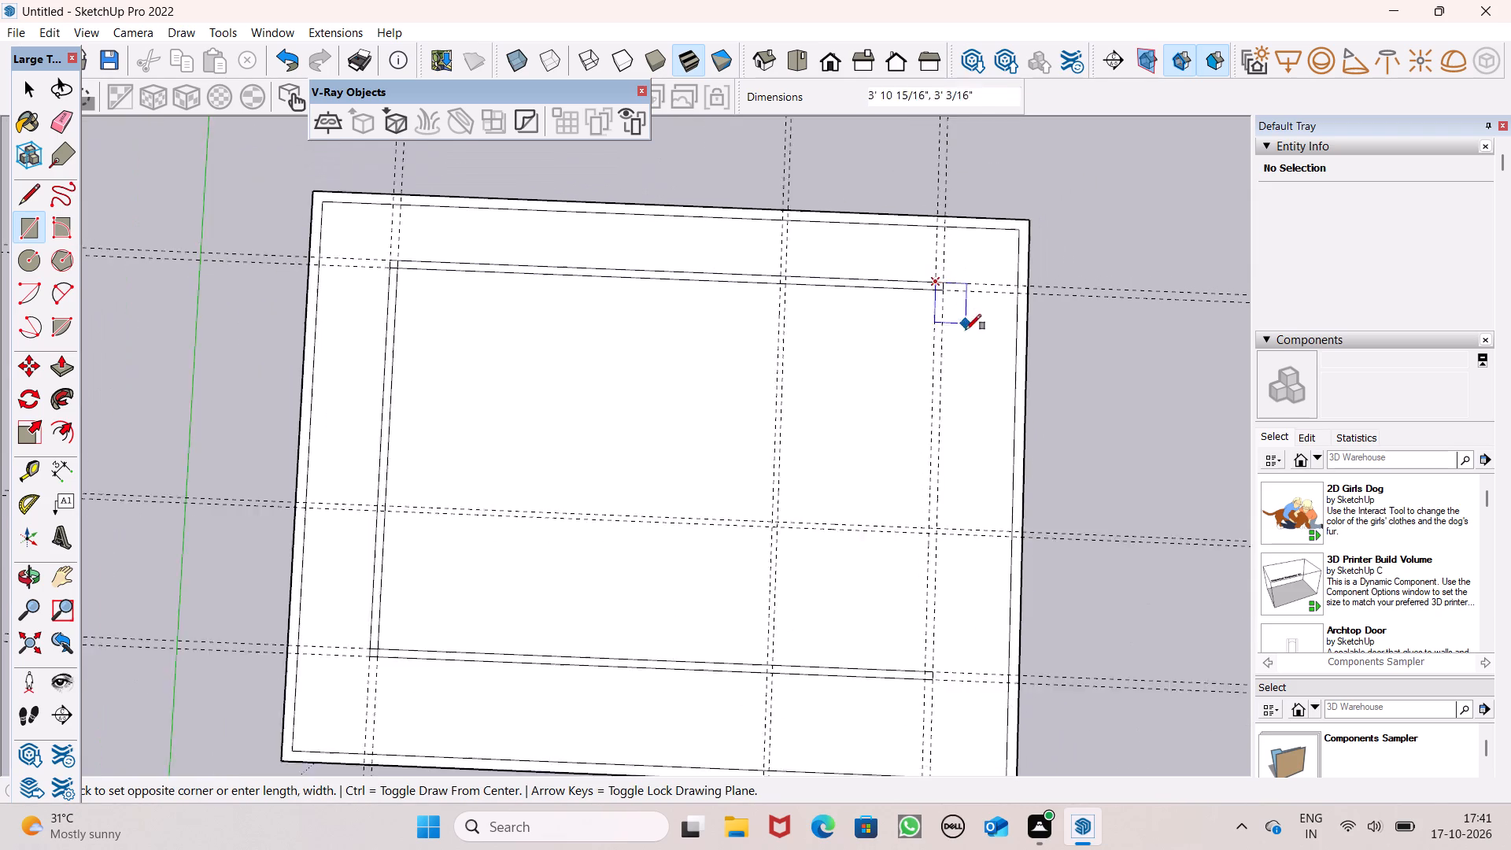
scroll(966, 330, "down", 2)
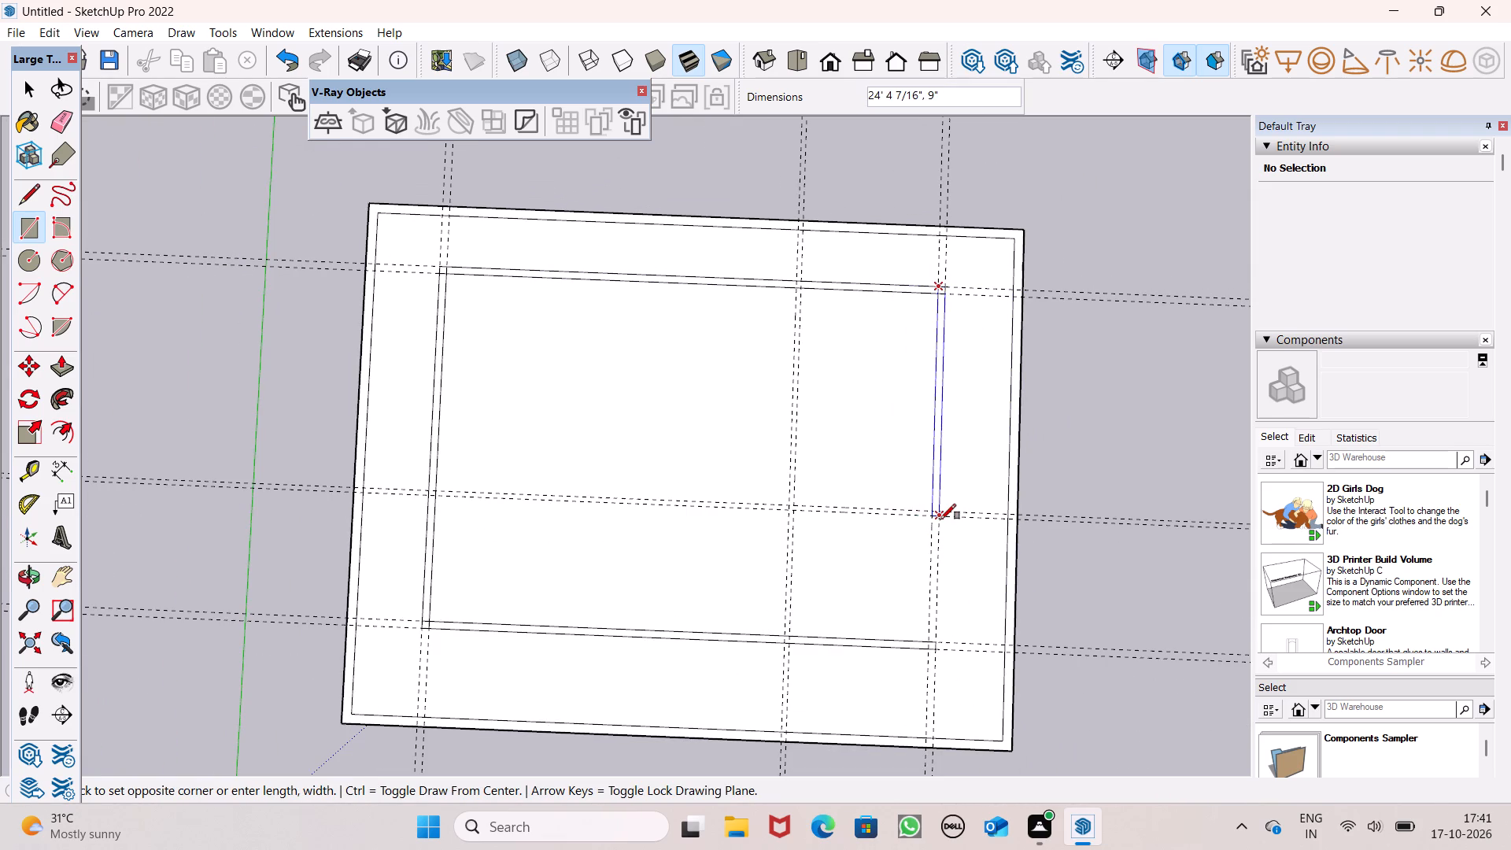
scroll(940, 519, "up", 8)
left_click(940, 510)
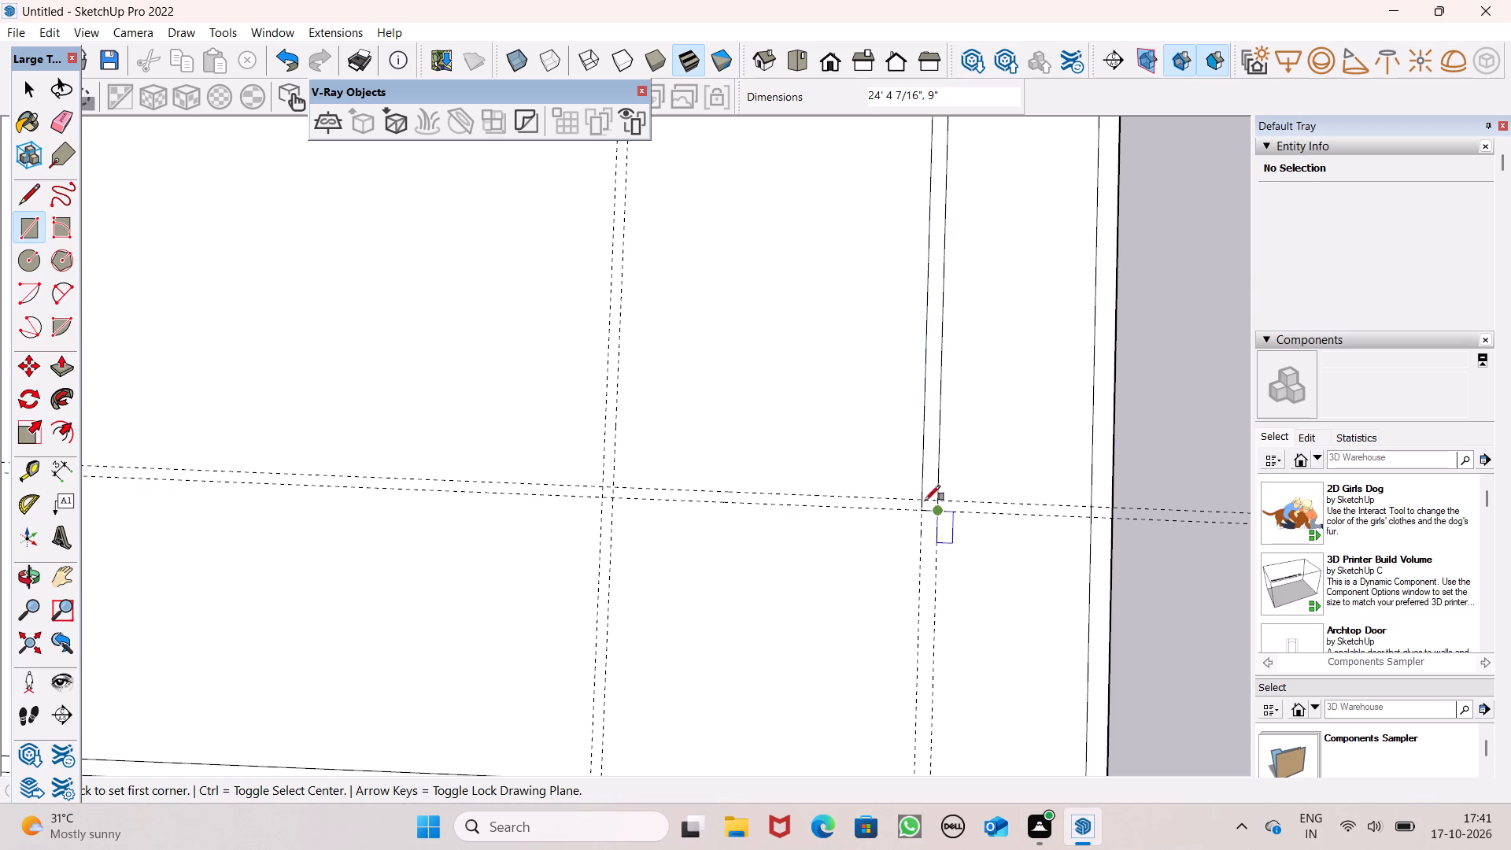
Draw a 6" by about 16' 5" rectangle along the middle cross guides, from the inner 6" guide pair to the short 9" wall.
left_click(602, 483)
left_click(942, 513)
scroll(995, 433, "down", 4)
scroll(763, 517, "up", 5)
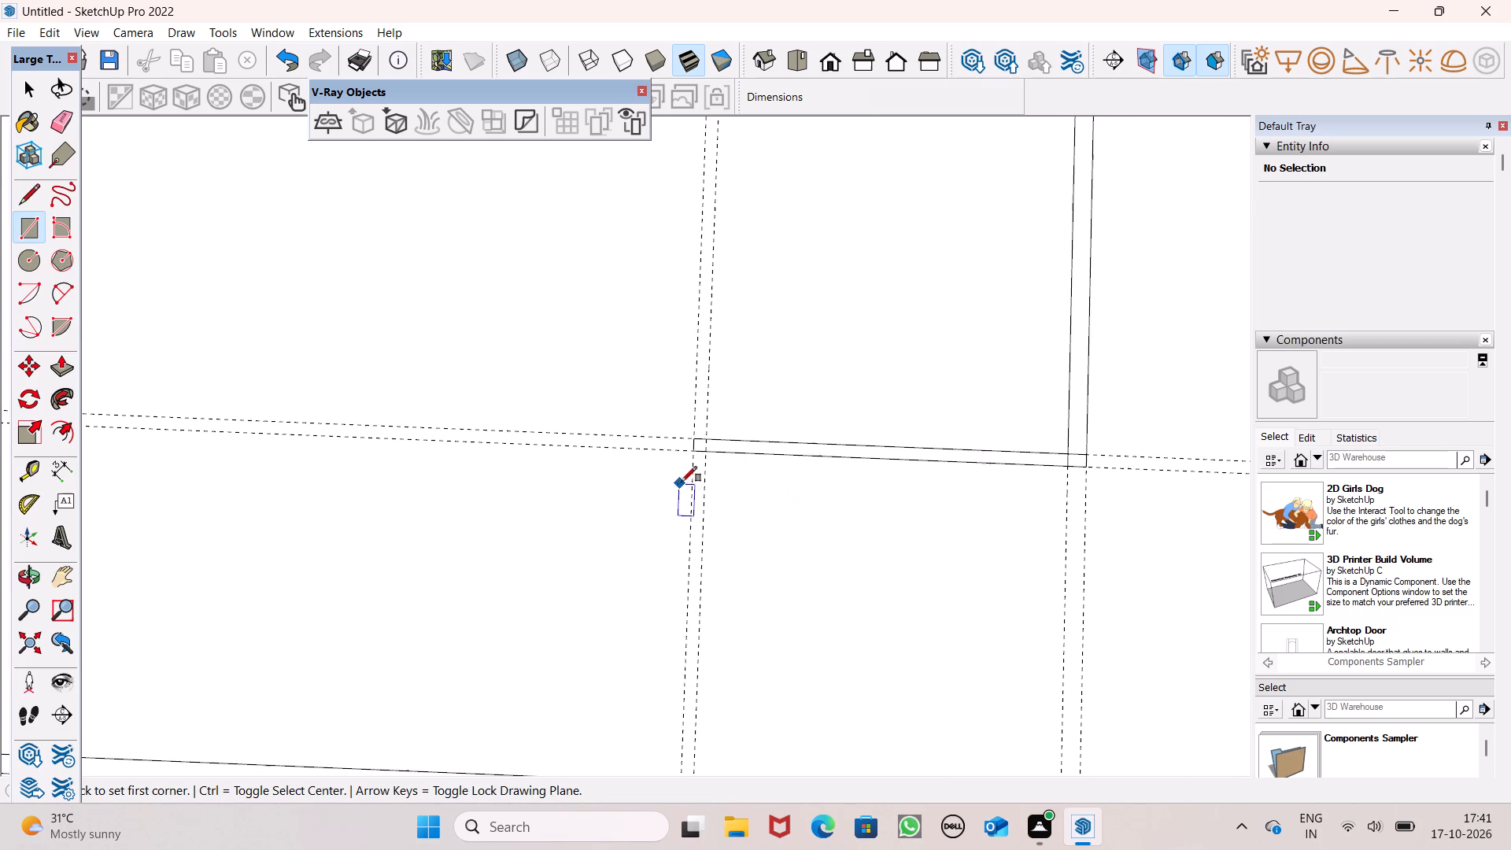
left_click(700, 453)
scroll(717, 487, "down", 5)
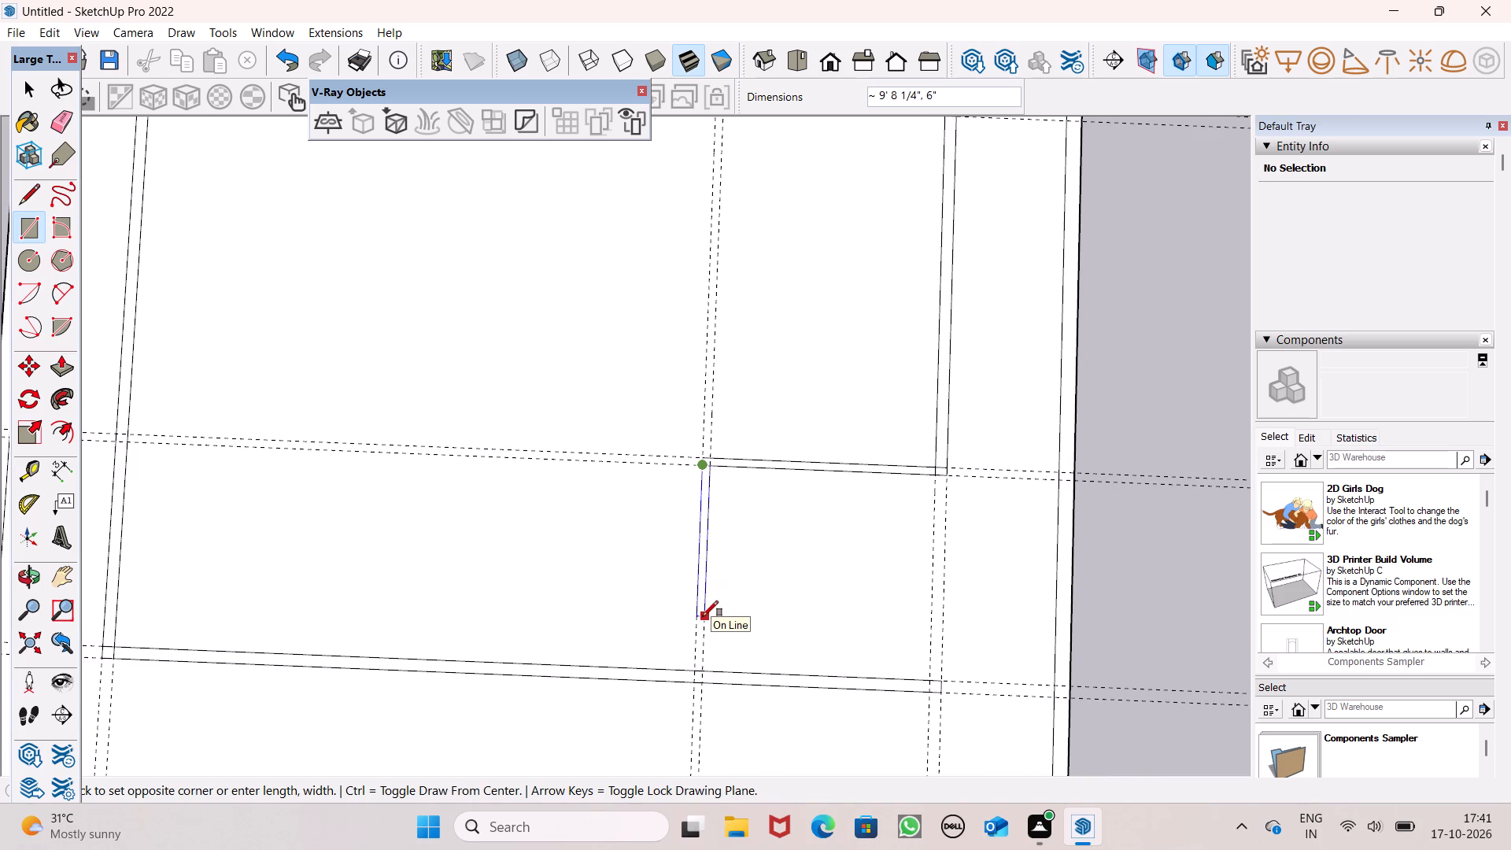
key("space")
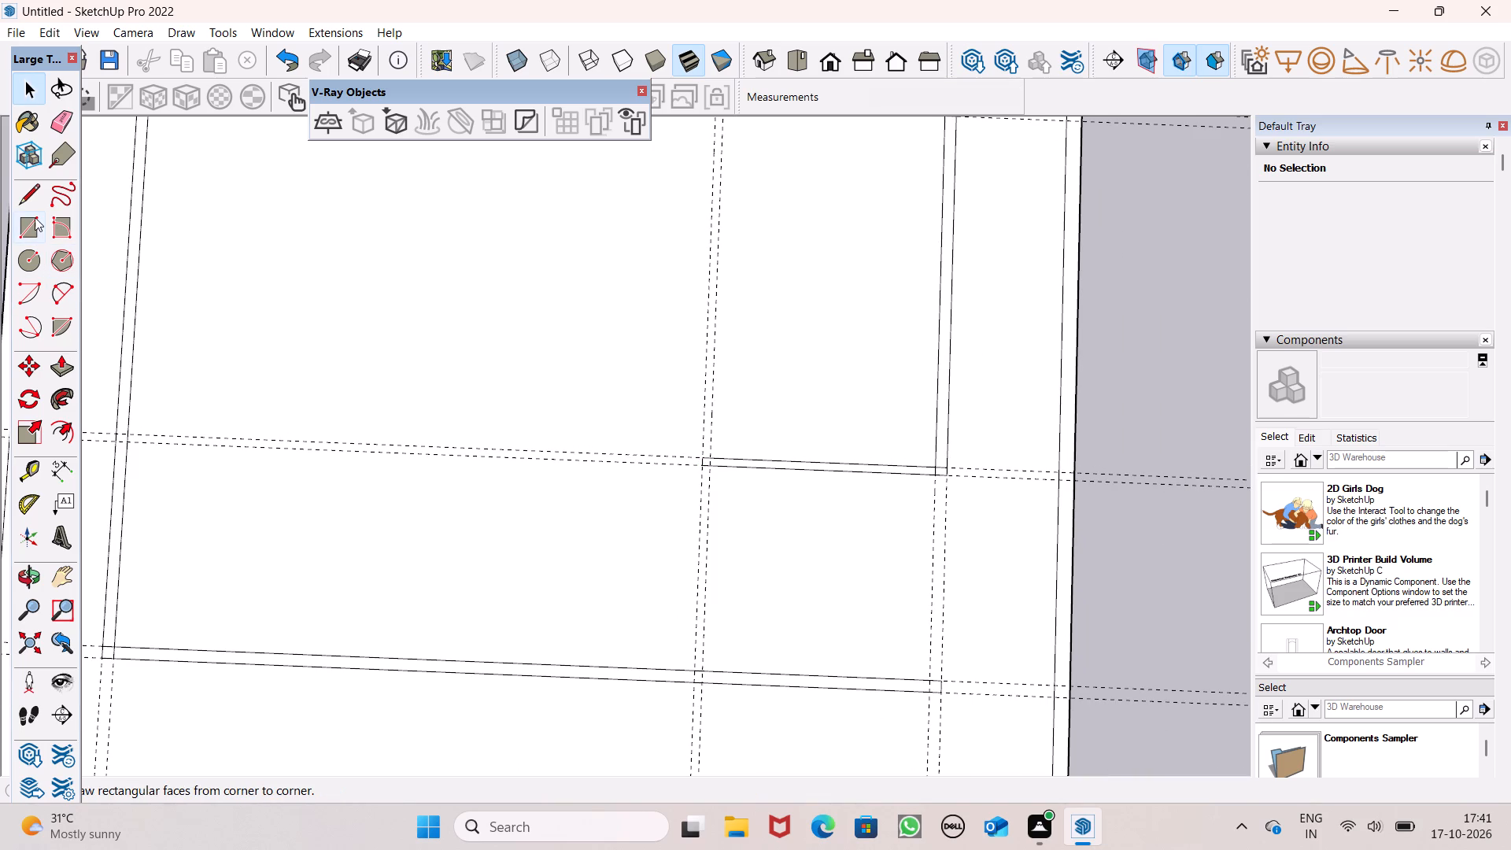
Draw a 6" wide rectangle within the inner guide pair, from the short 6" wall to the outer edge of the wall nearest the red axis.
left_click(35, 217)
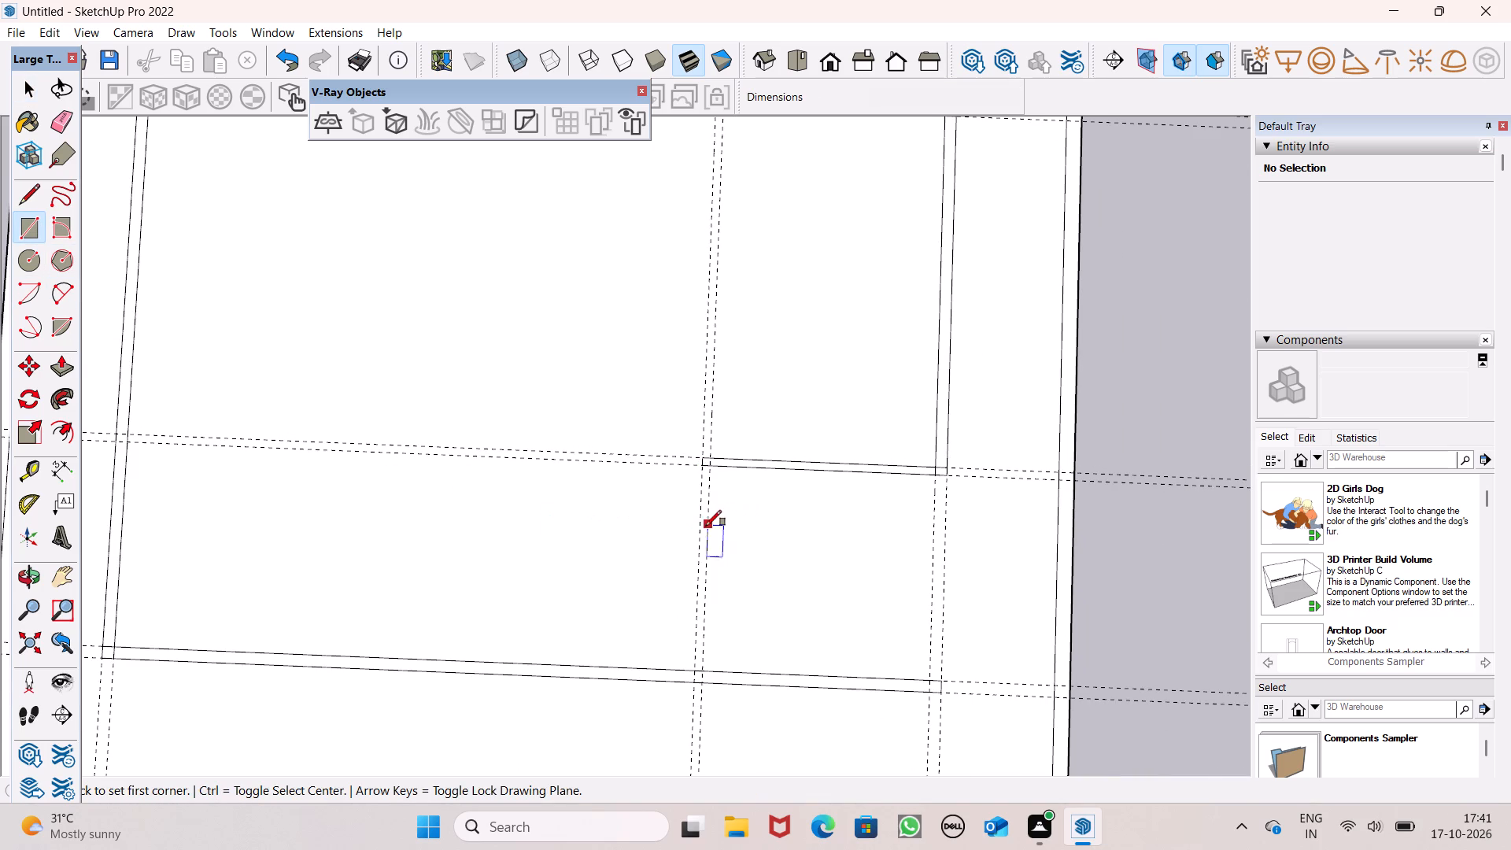
scroll(703, 526, "up", 6)
left_click(715, 402)
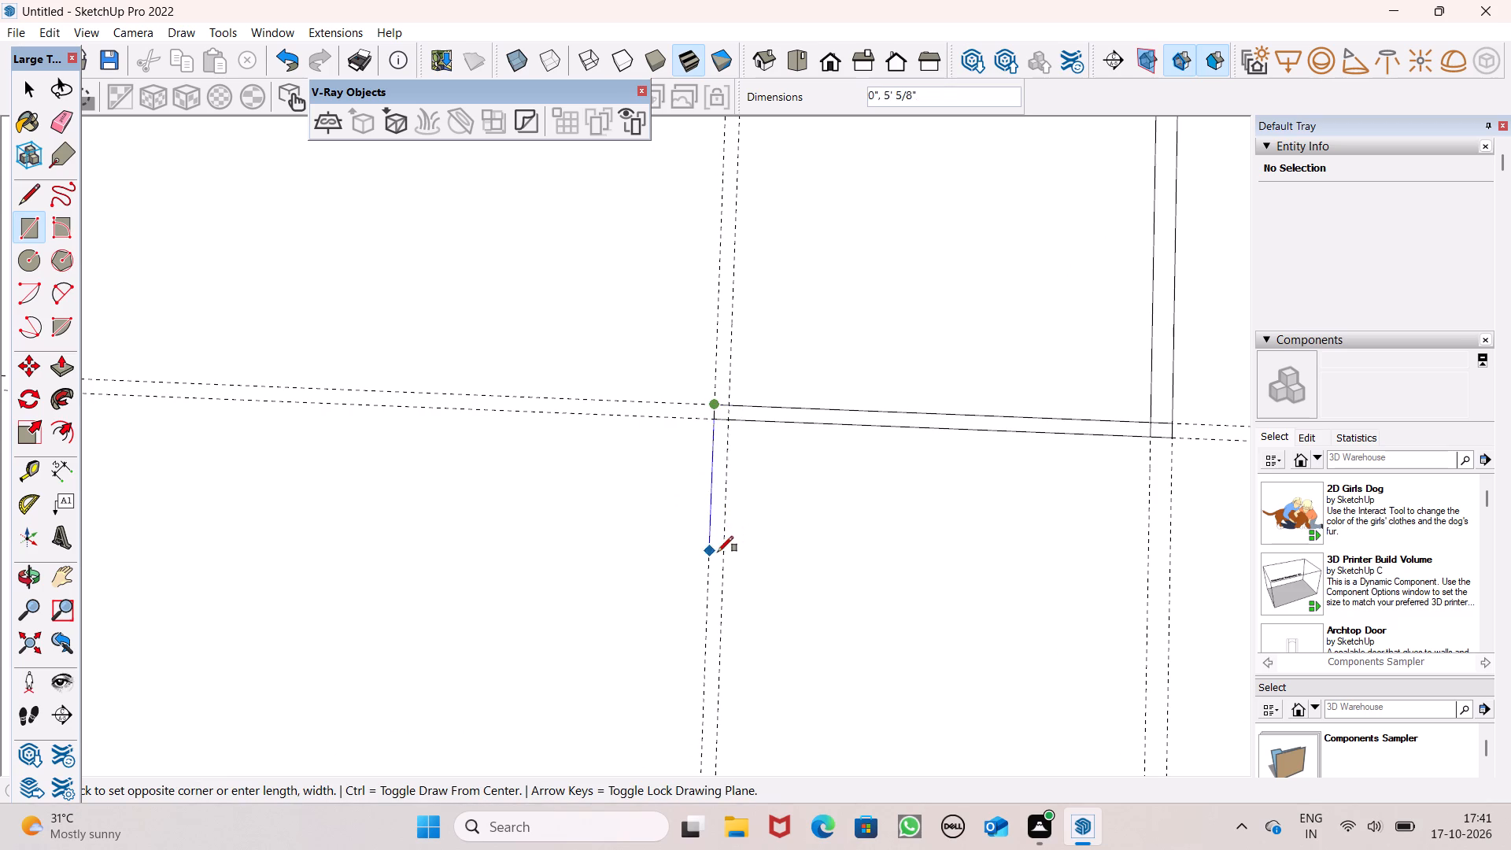
scroll(726, 553, "down", 2)
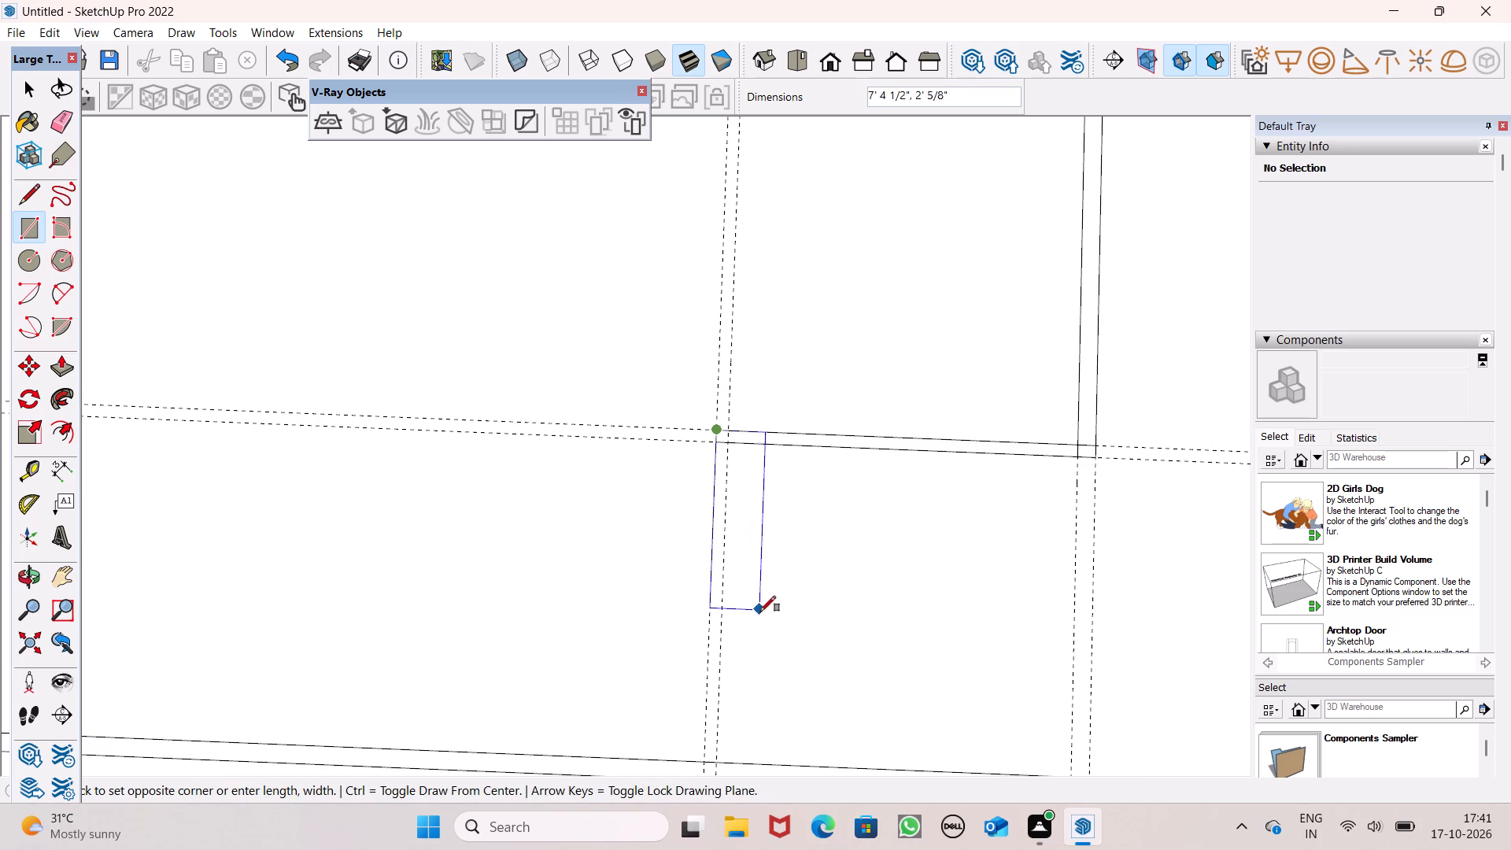
scroll(766, 593, "down", 2)
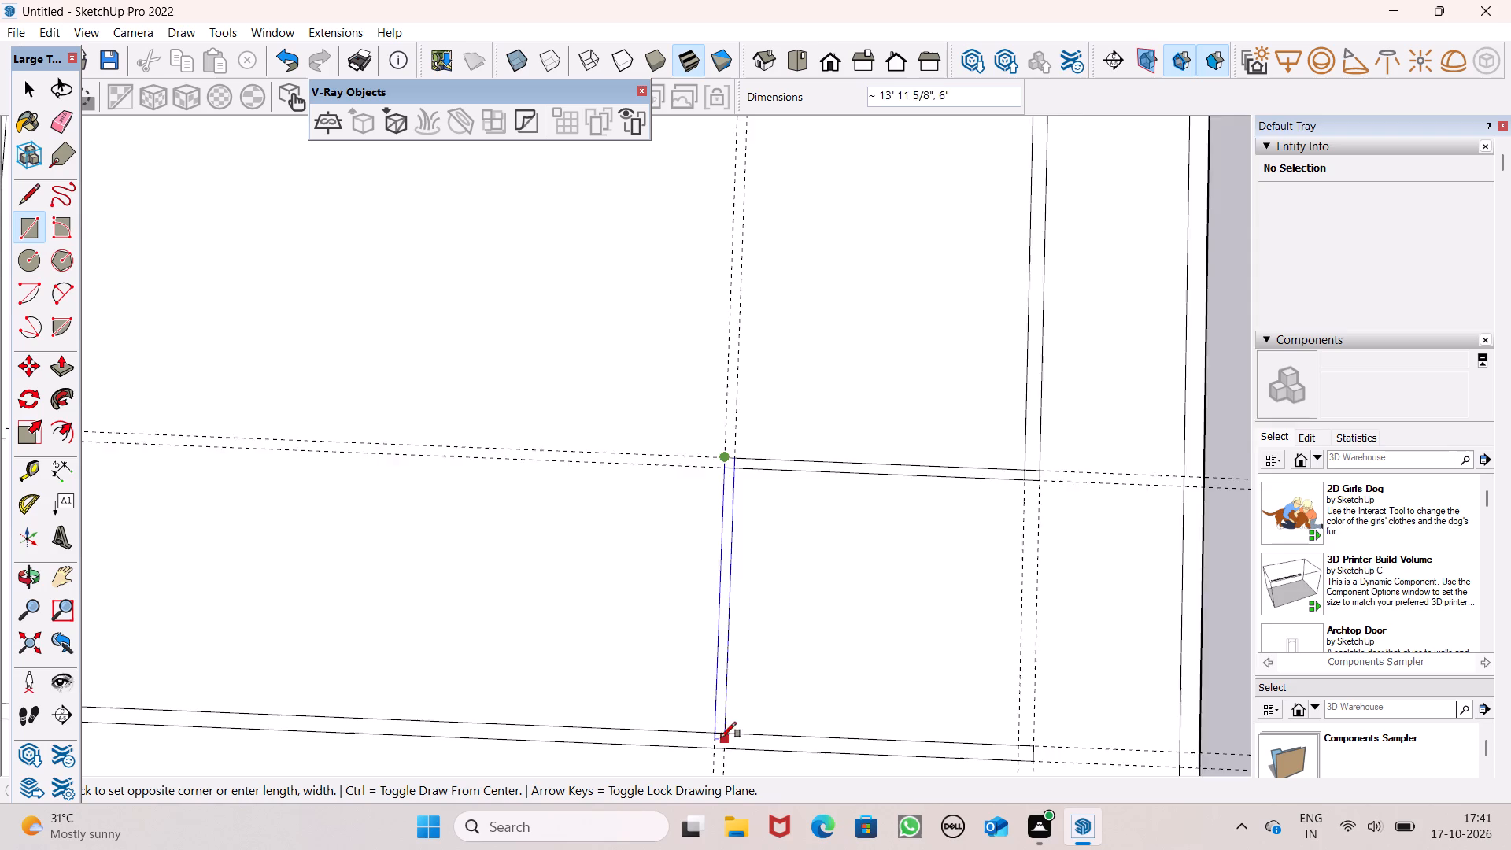
scroll(723, 730, "up", 1)
scroll(767, 533, "down", 3)
scroll(767, 705, "up", 6)
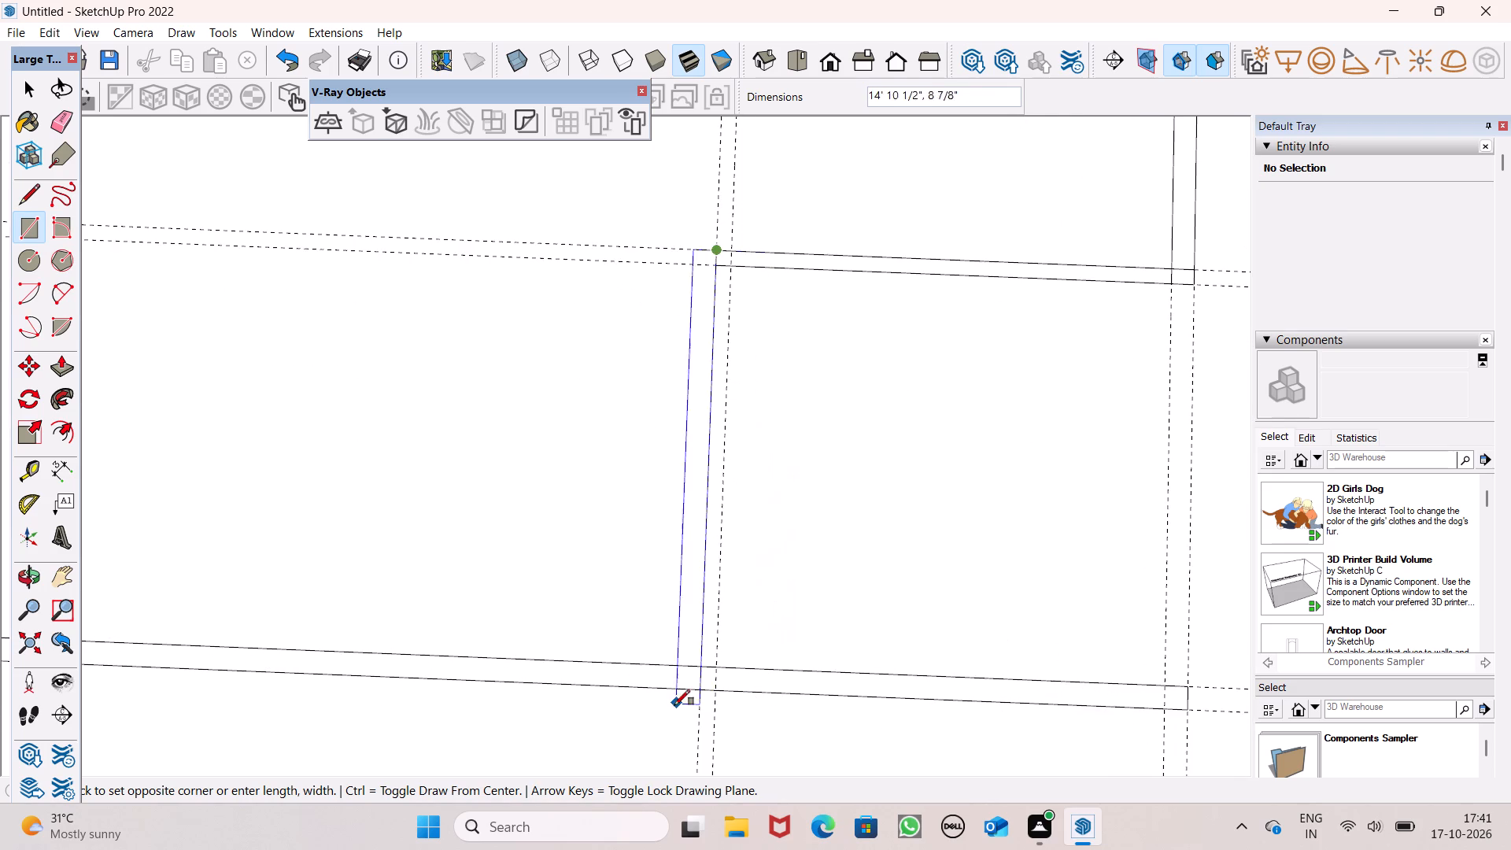
scroll(674, 708, "up", 5)
left_click(741, 674)
Erase all the guides running parallel to the red axis.
scroll(571, 597, "down", 4)
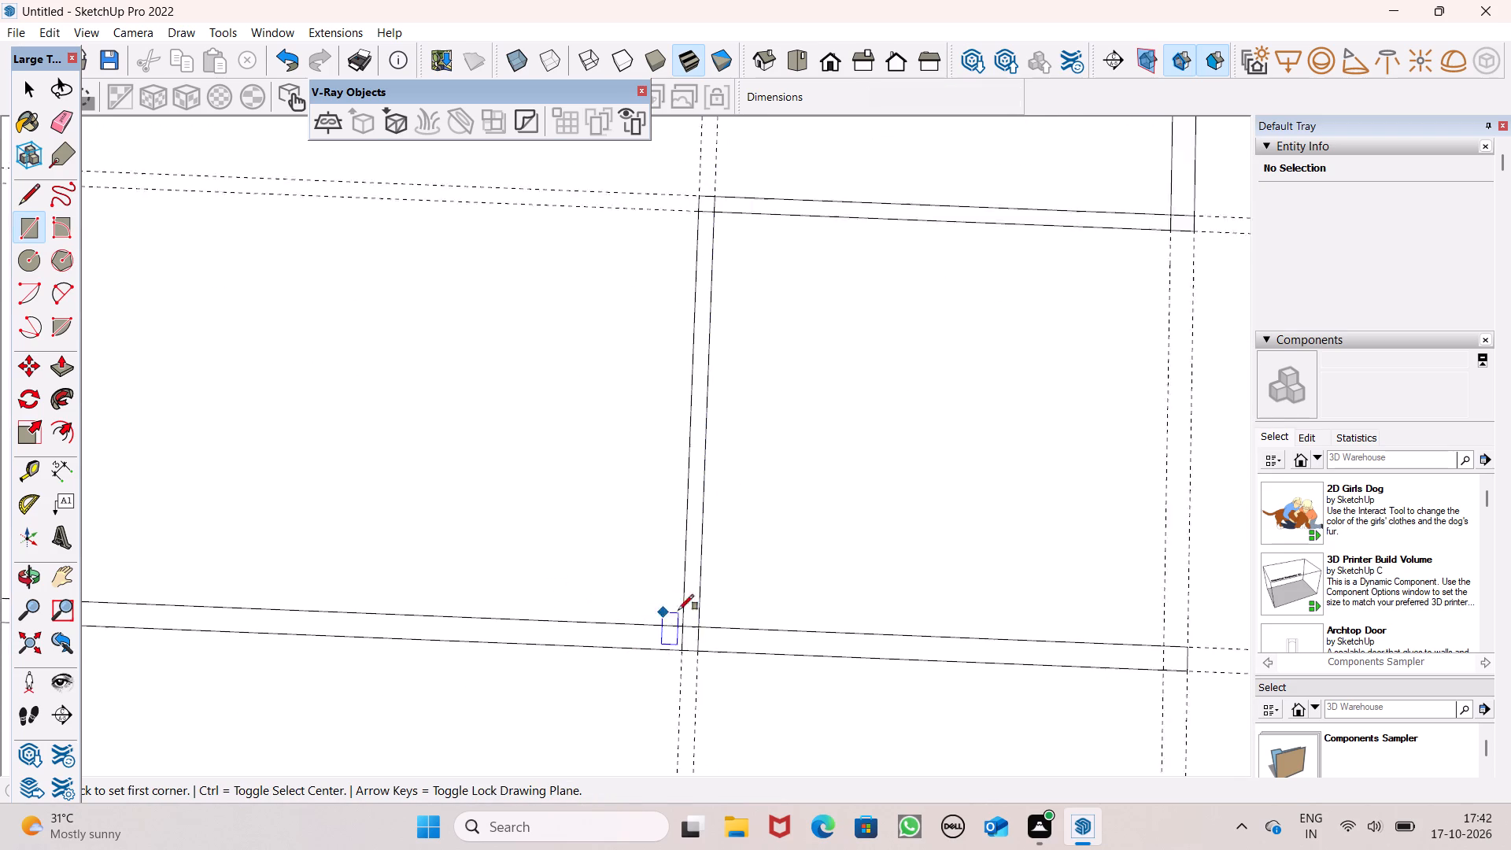
scroll(678, 610, "down", 2)
scroll(773, 571, "down", 5)
scroll(920, 546, "down", 4)
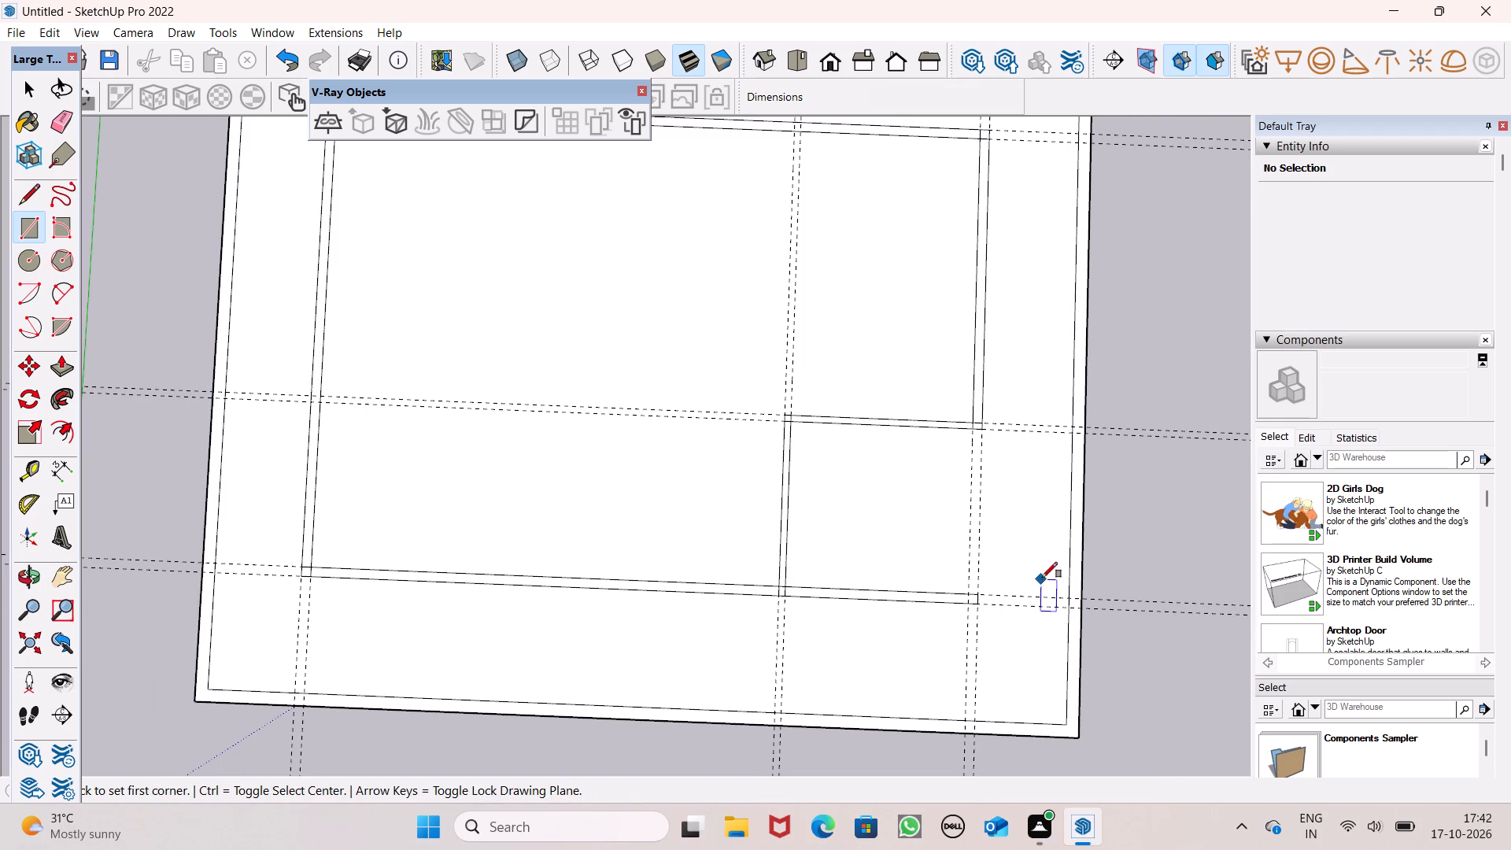
left_click(73, 128)
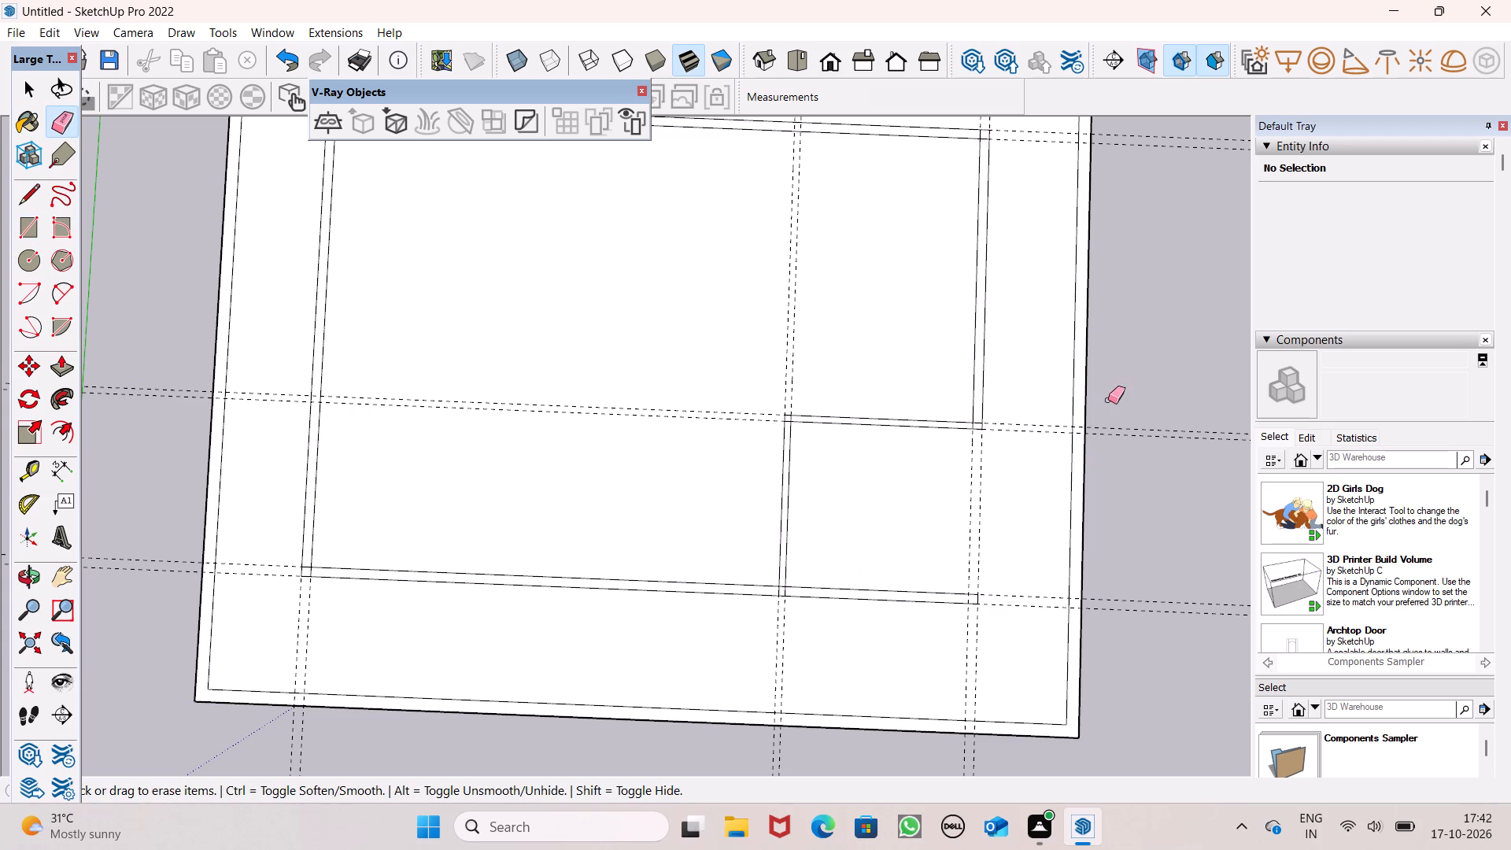
left_click_drag(1132, 408, 1180, 689)
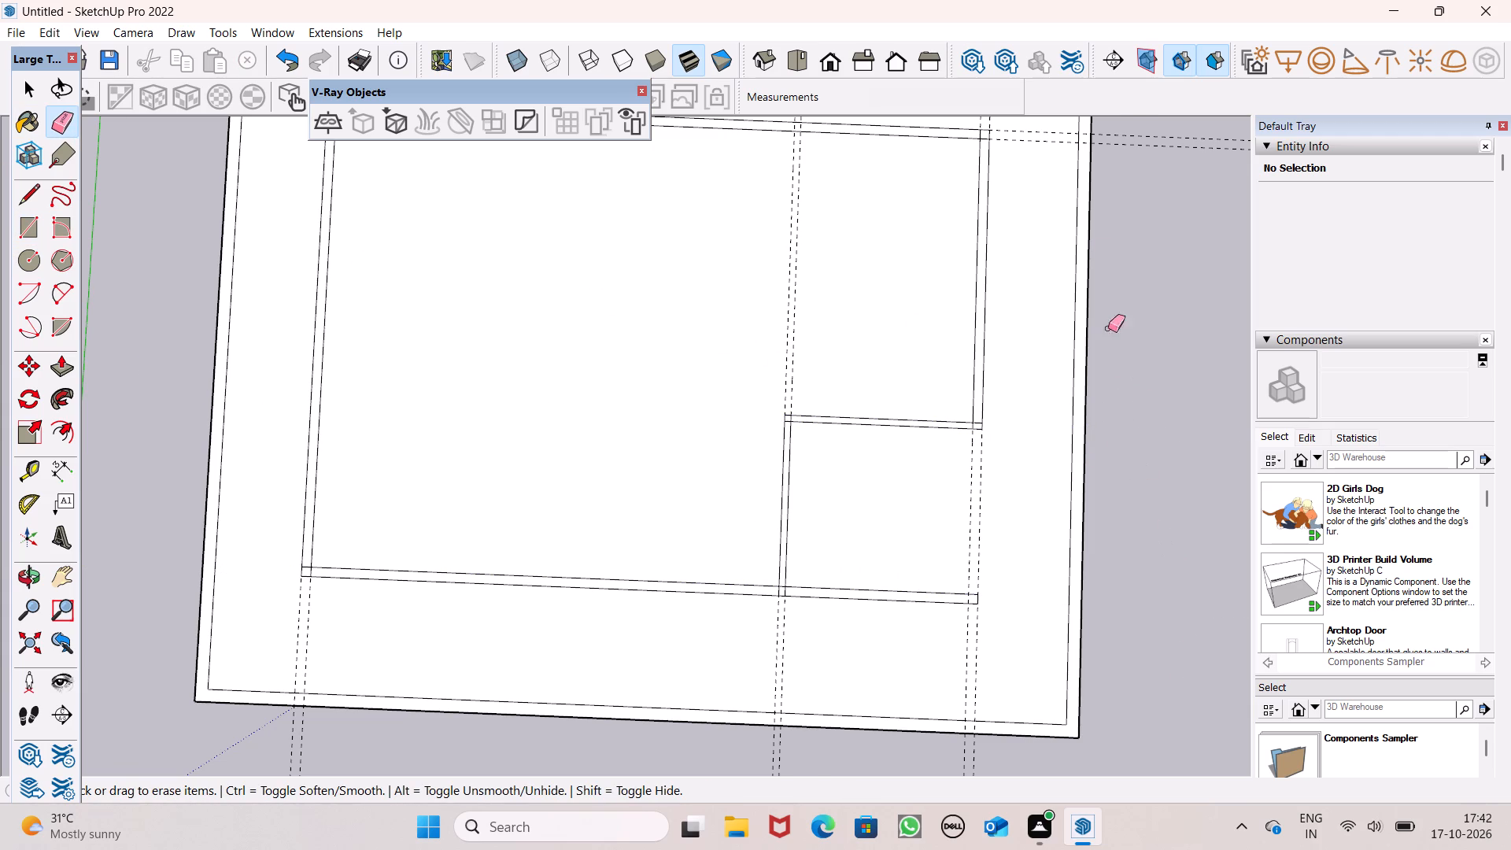
left_click_drag(1132, 128, 1143, 153)
Erase all the guides running parallel to the green axis.
scroll(1150, 307, "down", 6)
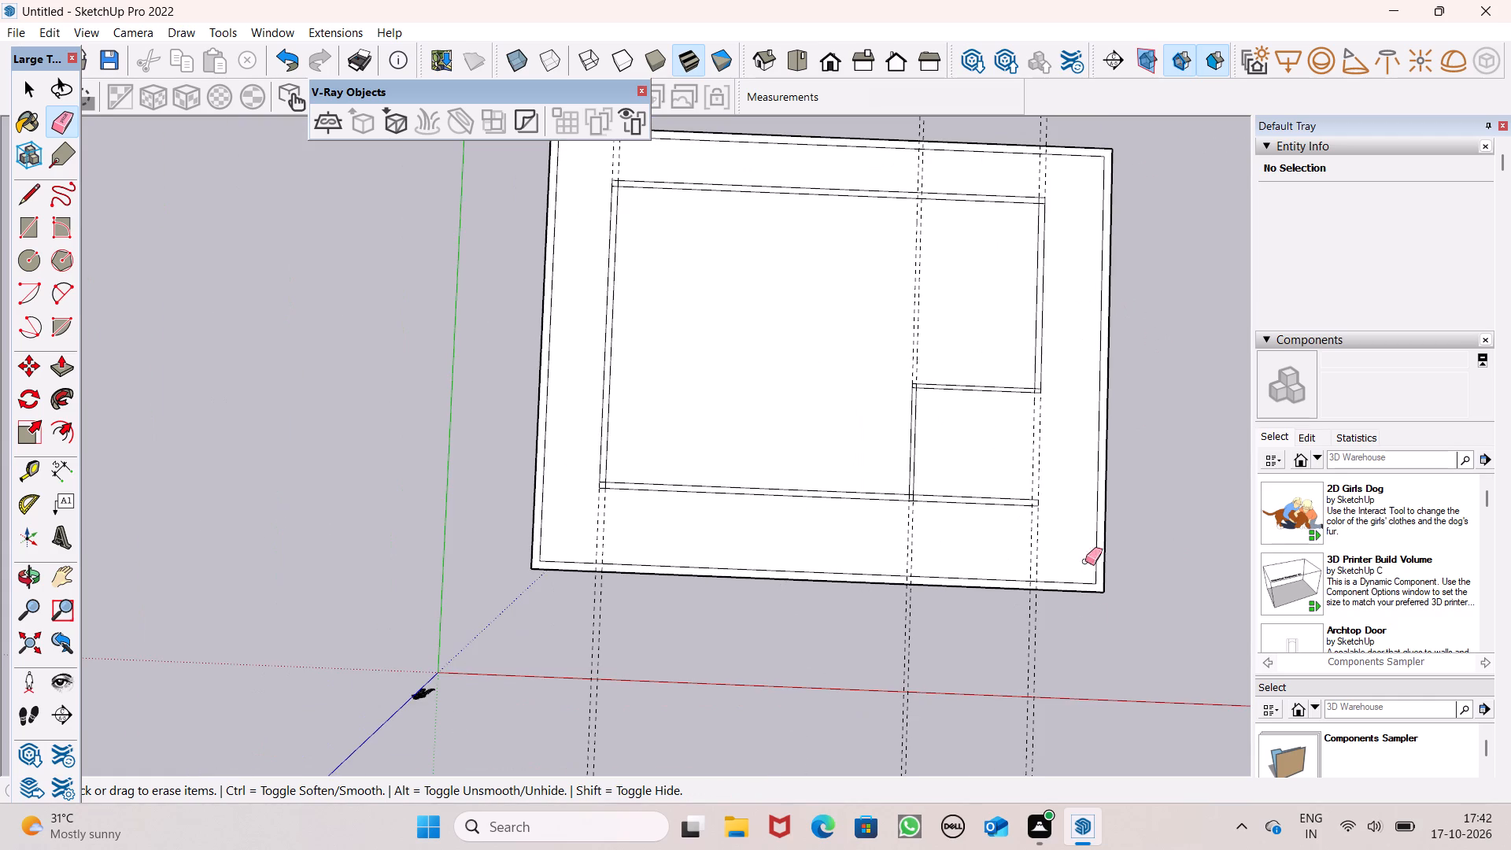
left_click_drag(1059, 642, 510, 657)
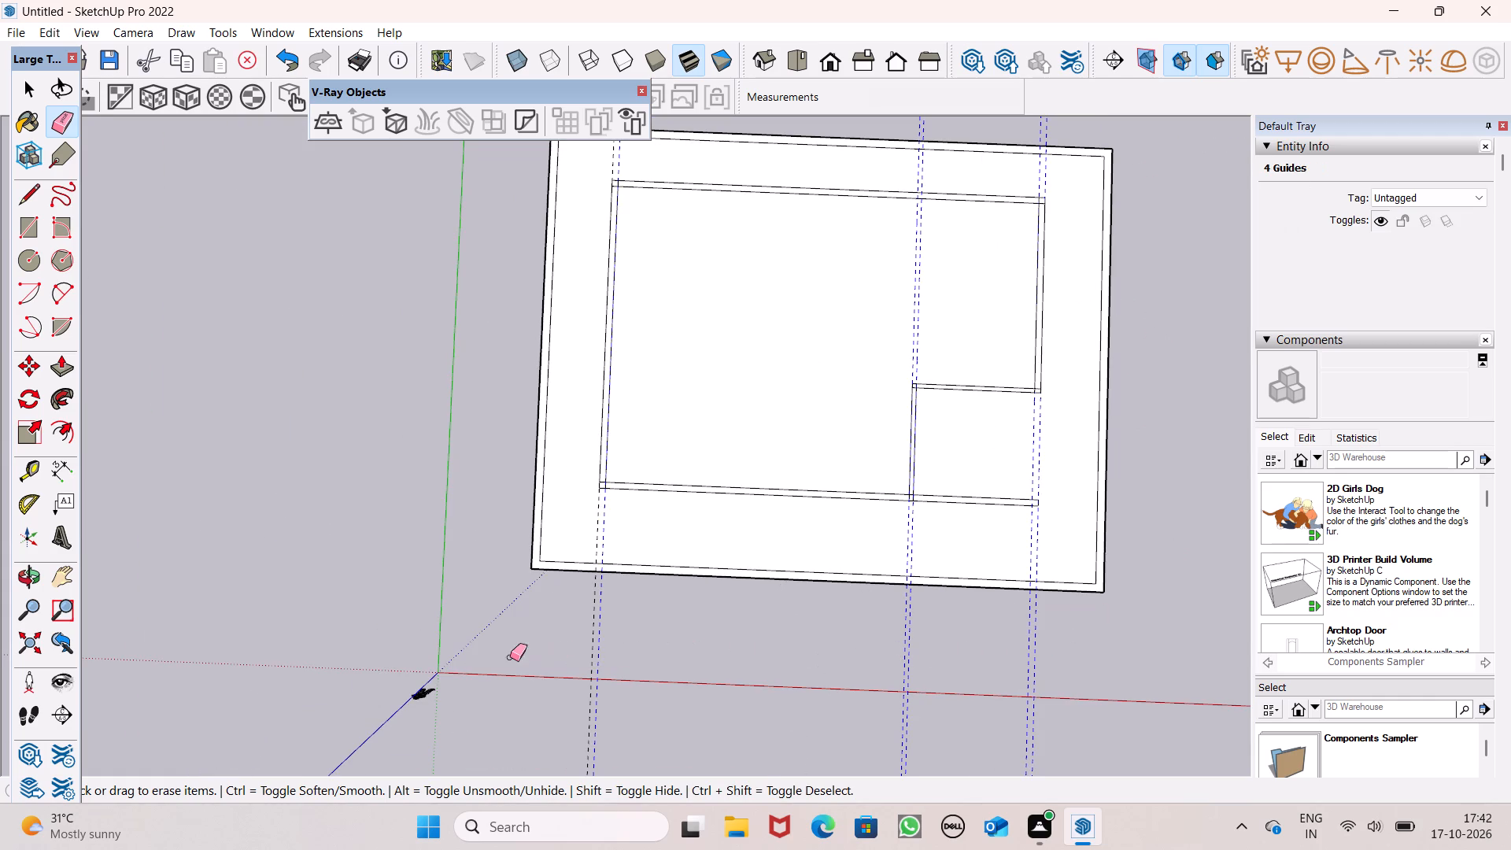
left_click_drag(510, 657, 464, 633)
left_click_drag(577, 643, 591, 648)
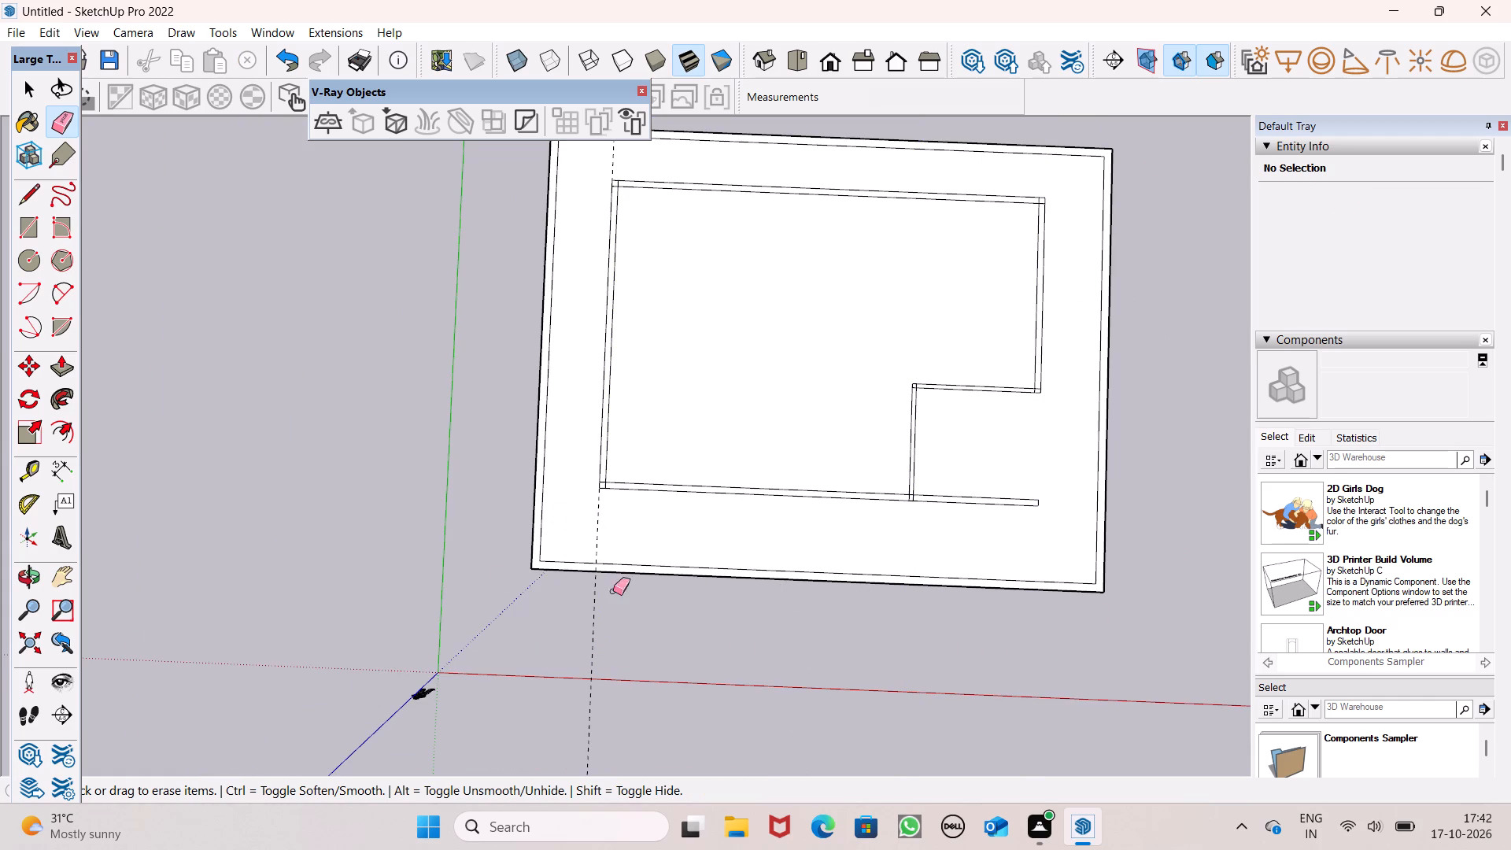
scroll(623, 466, "up", 1)
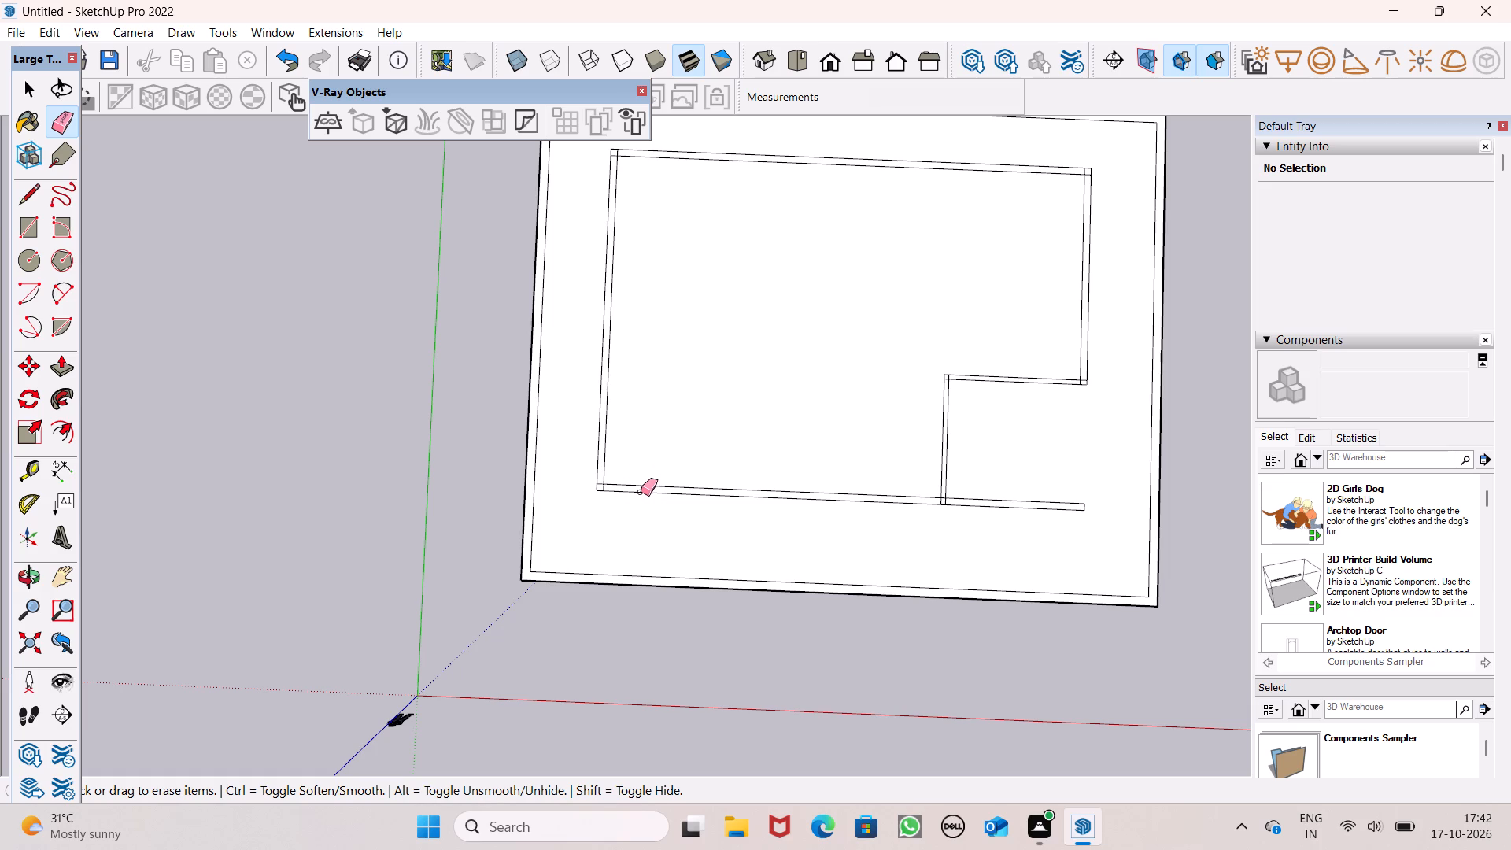
Erase the overlapping edge segments inside both corners of the 9" wall nearest the green axis.
scroll(617, 491, "up", 12)
left_click_drag(575, 464, 600, 475)
scroll(558, 616, "down", 13)
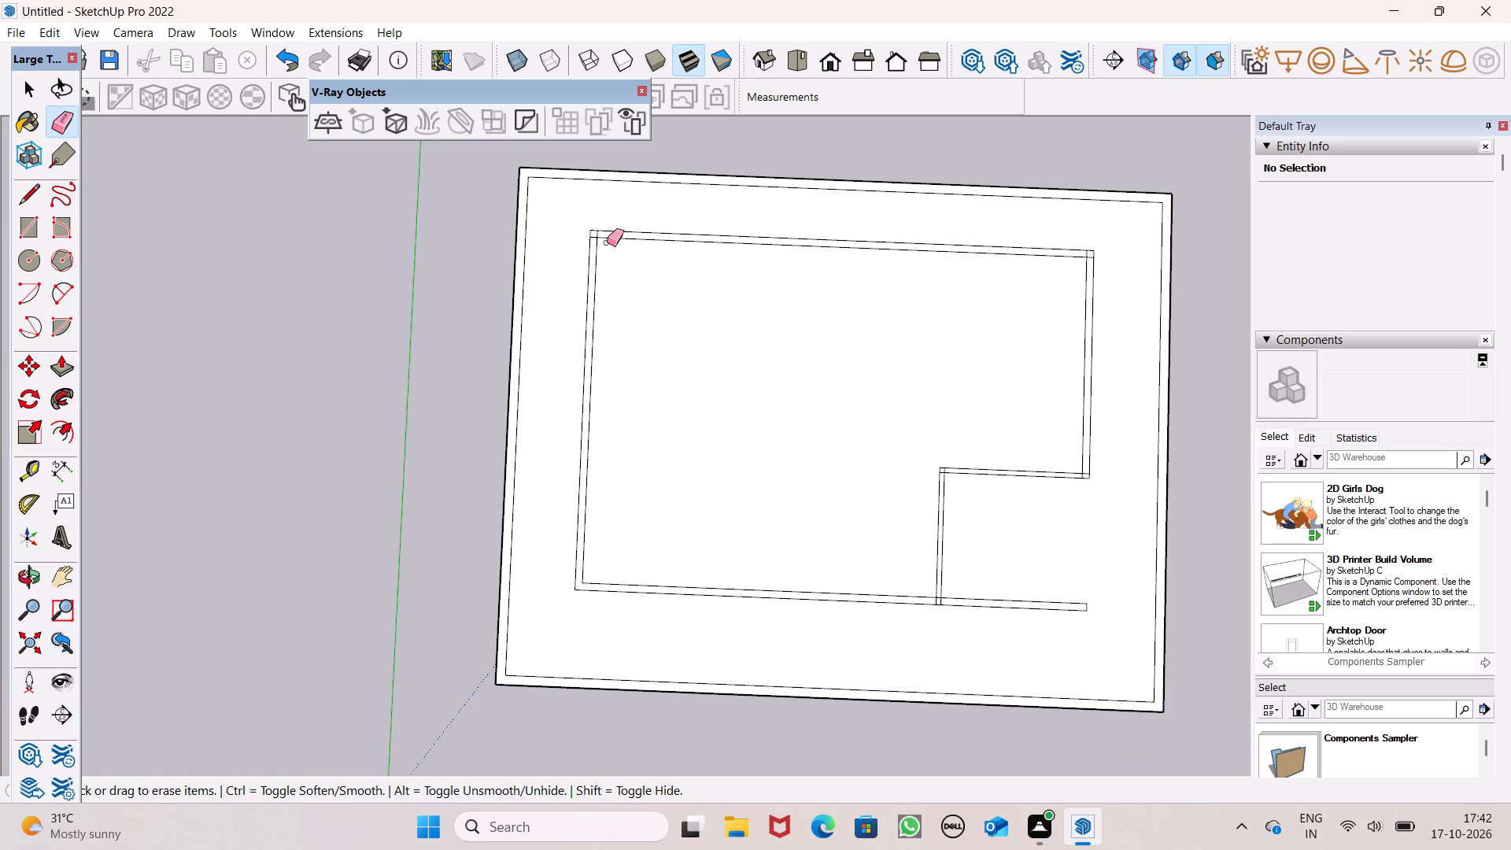
scroll(607, 242, "up", 18)
left_click_drag(572, 252, 572, 248)
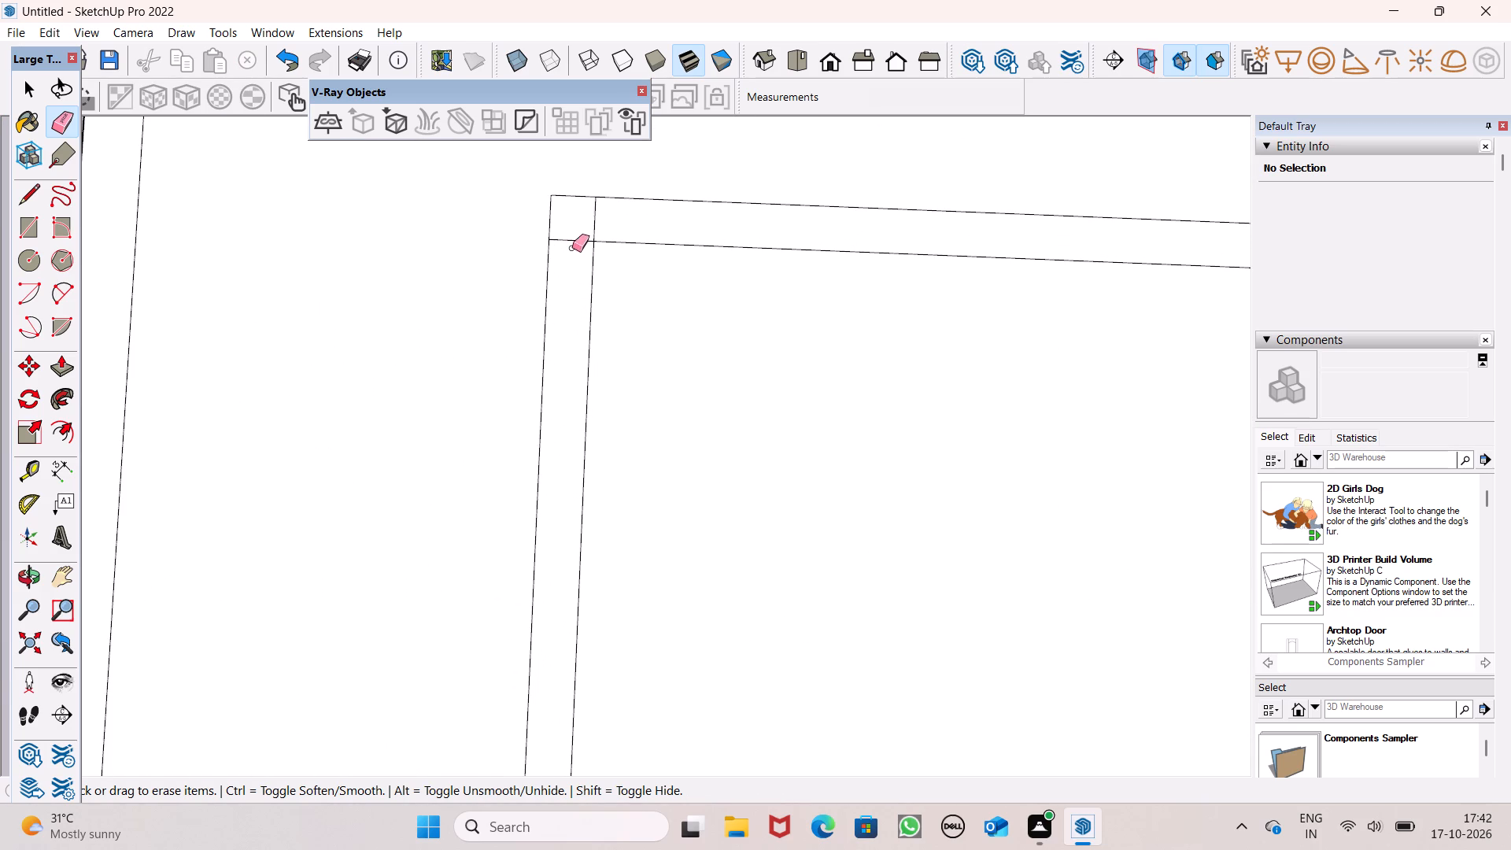
left_click_drag(572, 248, 595, 223)
scroll(519, 320, "down", 12)
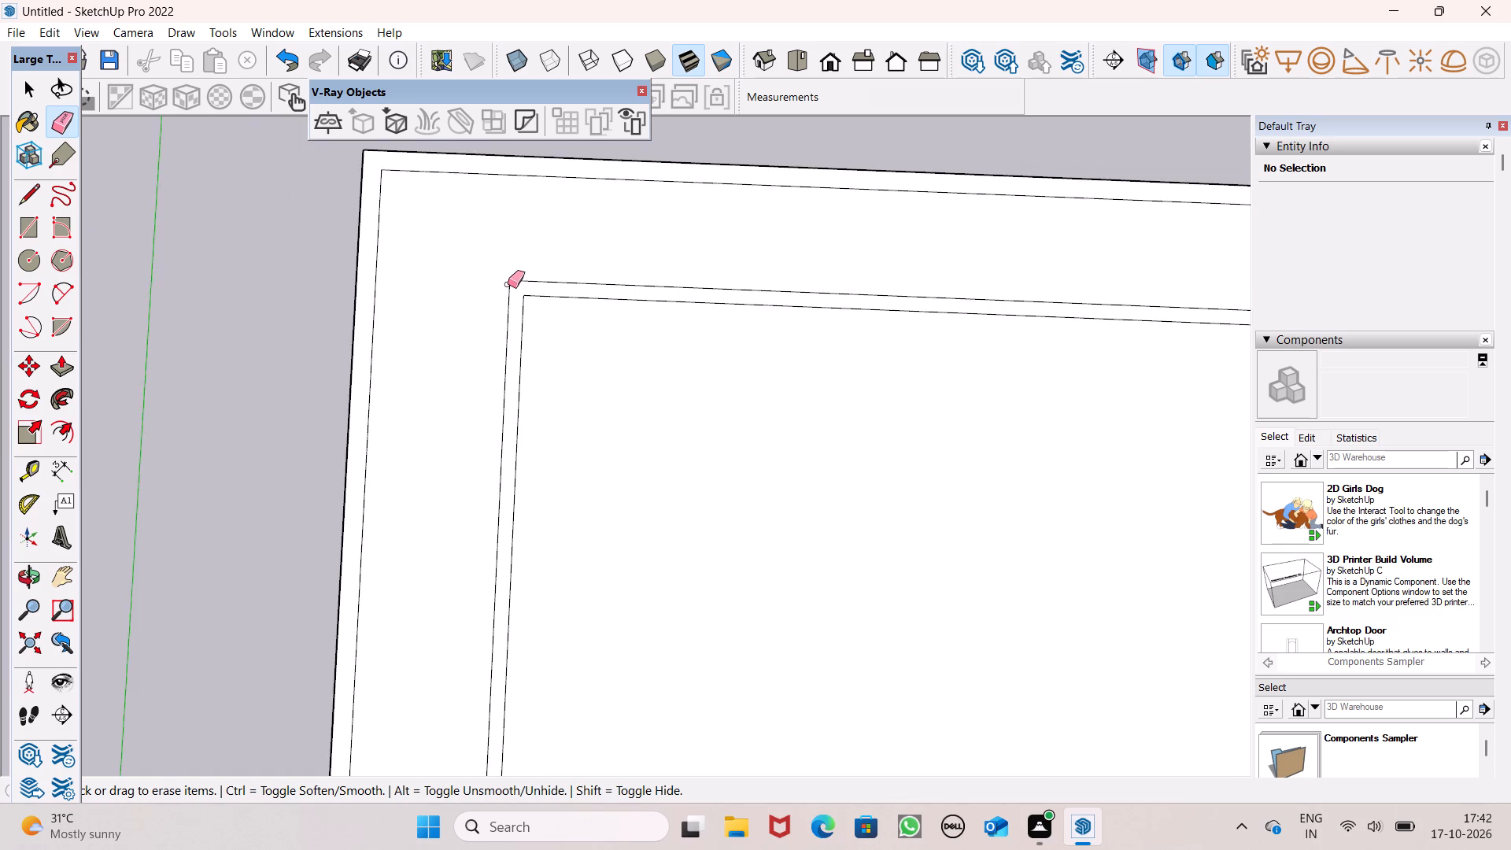
Erase the overlapping edge segments at both ends of the short 9" wall farthest from the green axis.
scroll(508, 283, "down", 6)
scroll(1126, 327, "up", 12)
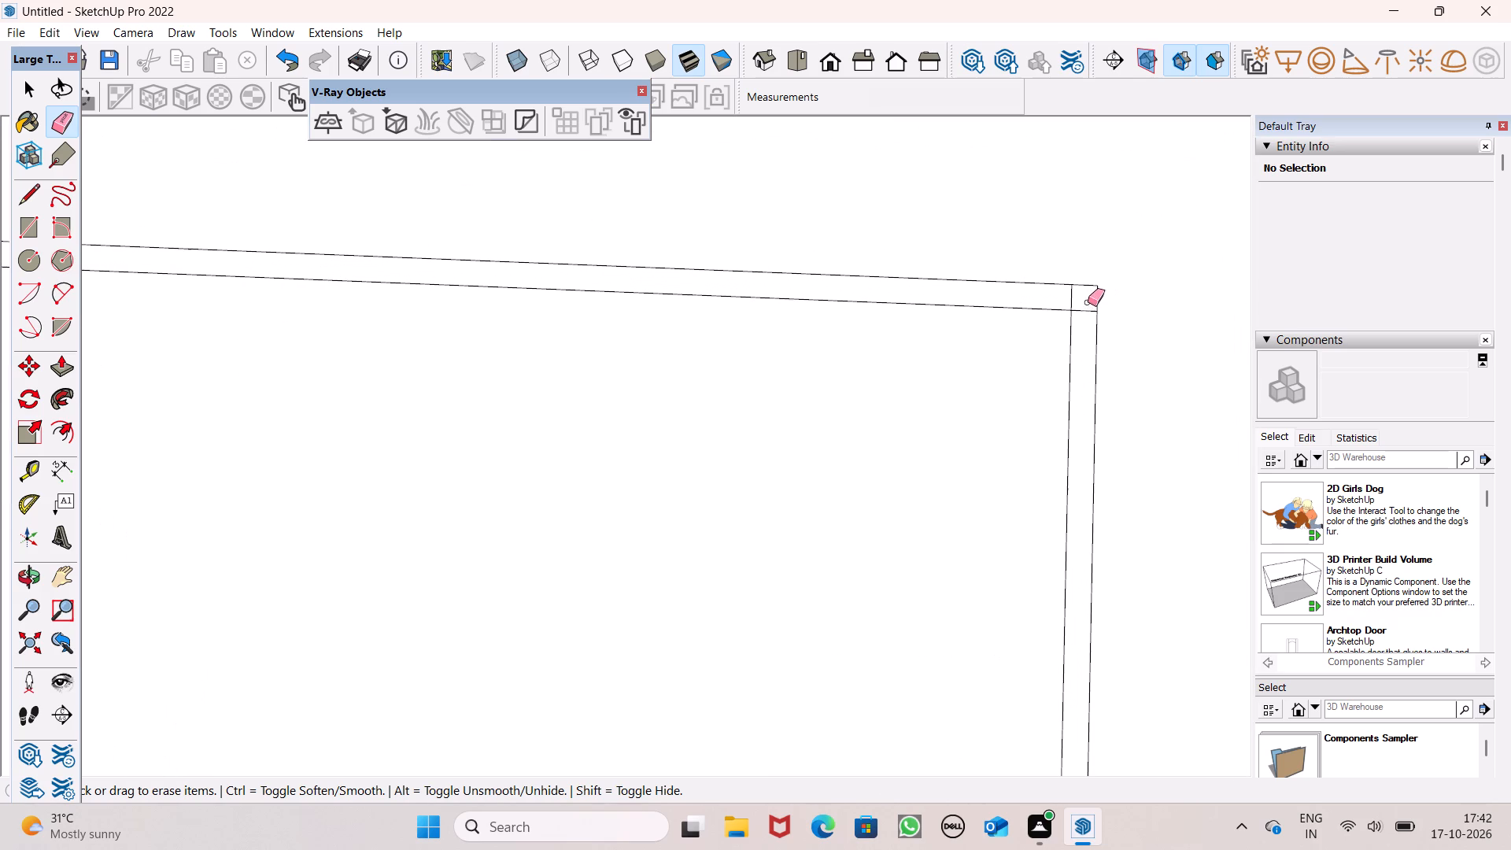
left_click_drag(1067, 301, 1088, 313)
scroll(1017, 234, "down", 5)
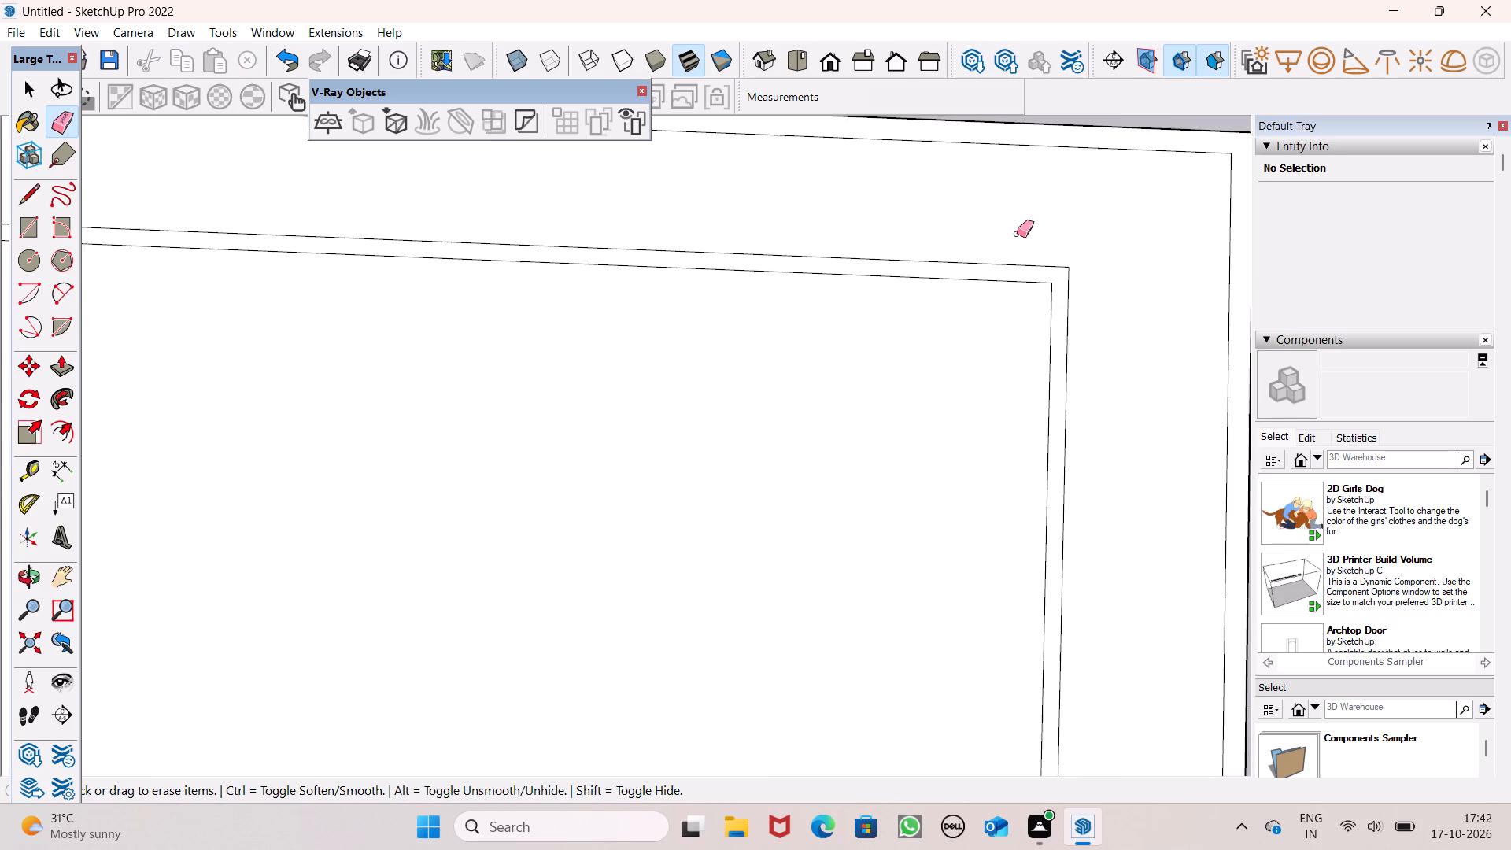
scroll(1020, 227, "down", 9)
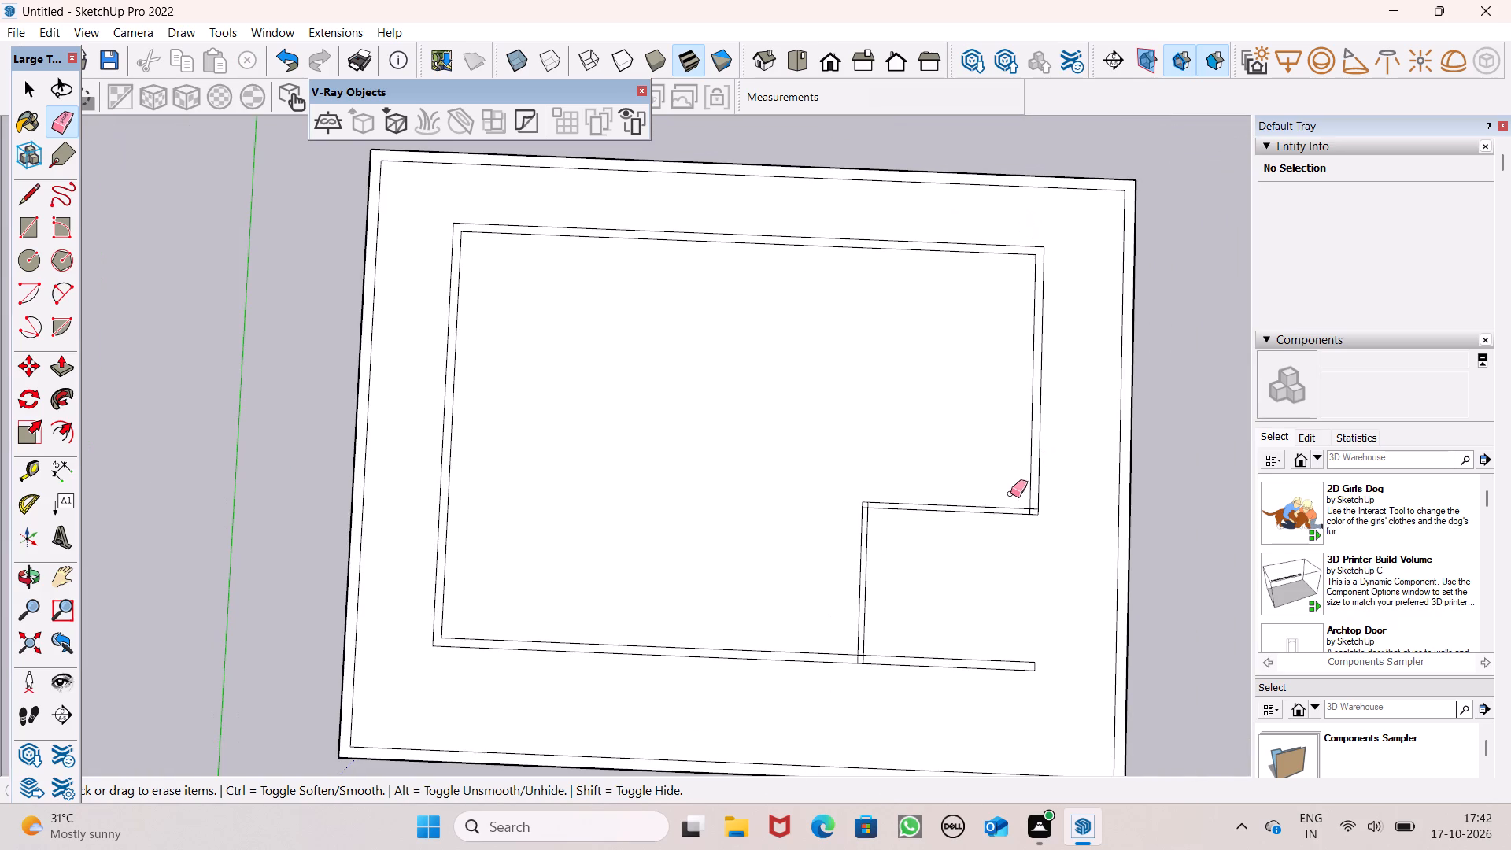
scroll(1009, 493, "up", 13)
left_click_drag(1056, 466, 1036, 479)
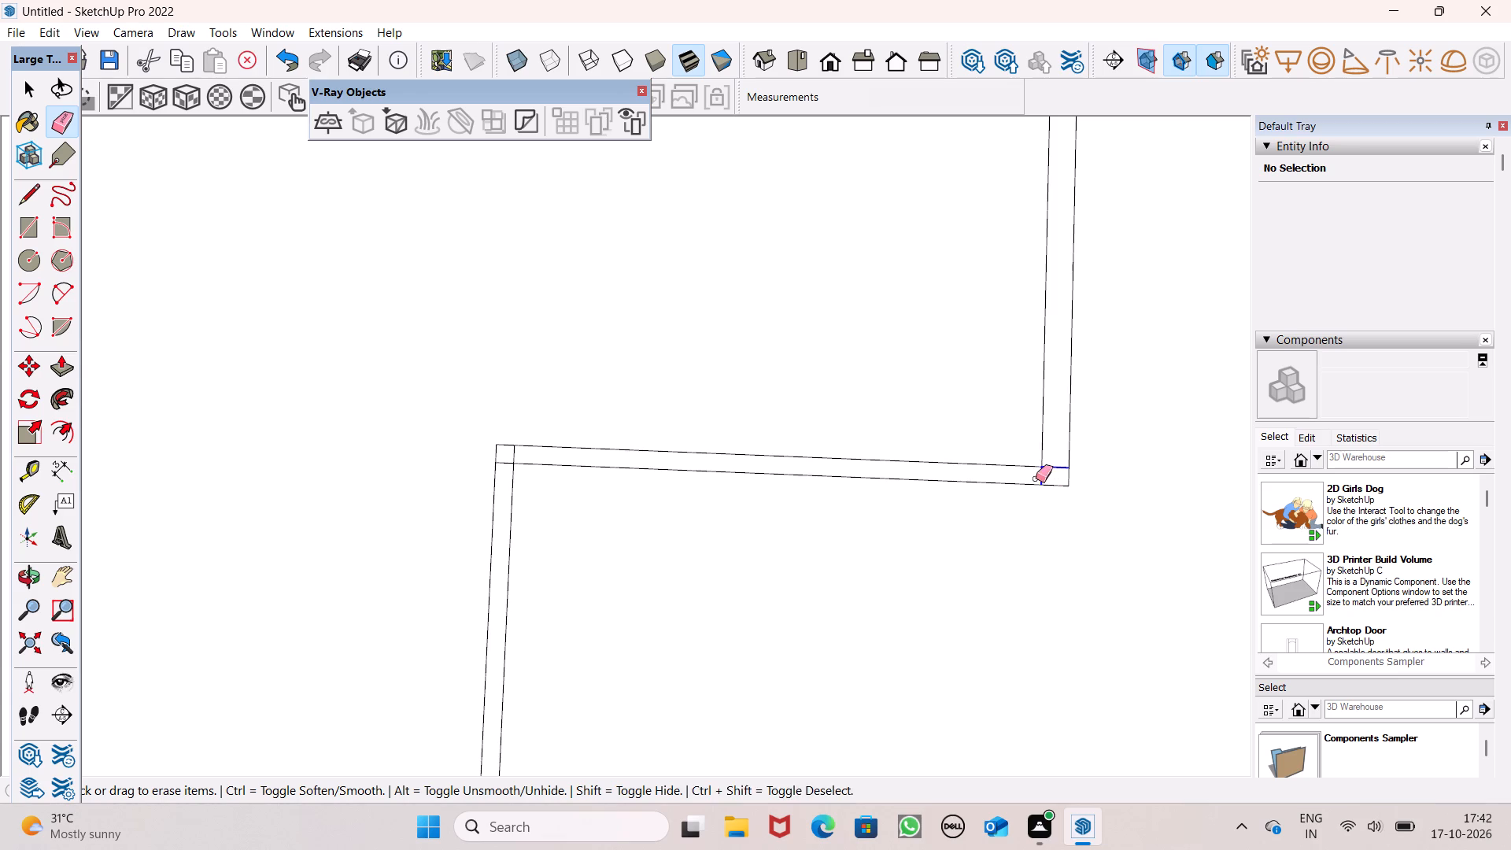
left_click_drag(1036, 479, 1033, 477)
Erase the overlapping edges inside the notch corner where the two 6" walls meet, undoing the erasure of the outer edge.
scroll(1074, 386, "down", 8)
scroll(826, 496, "up", 6)
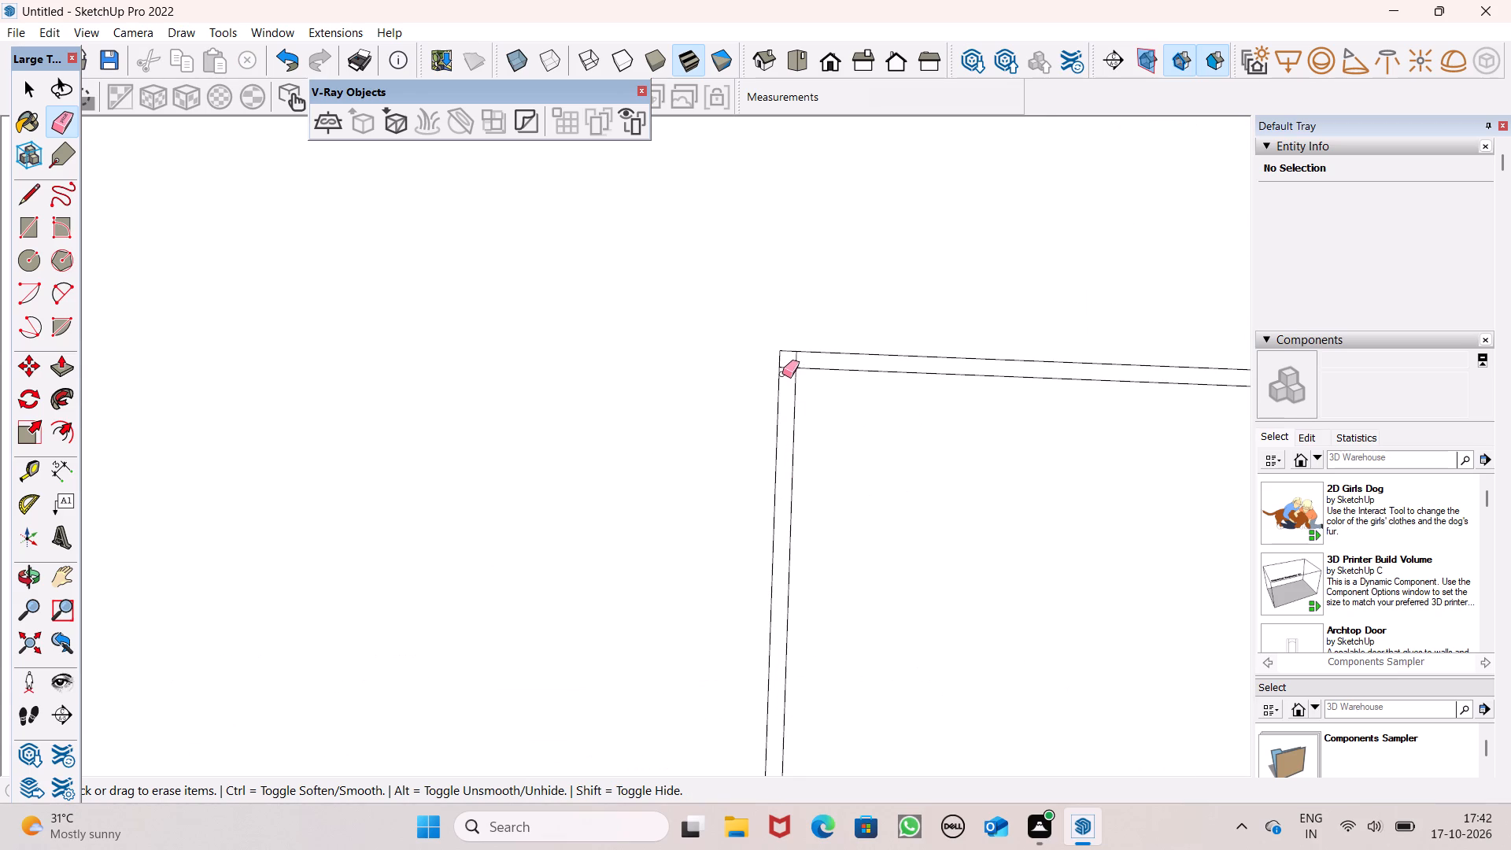
scroll(791, 358, "up", 12)
left_click_drag(815, 360, 752, 378)
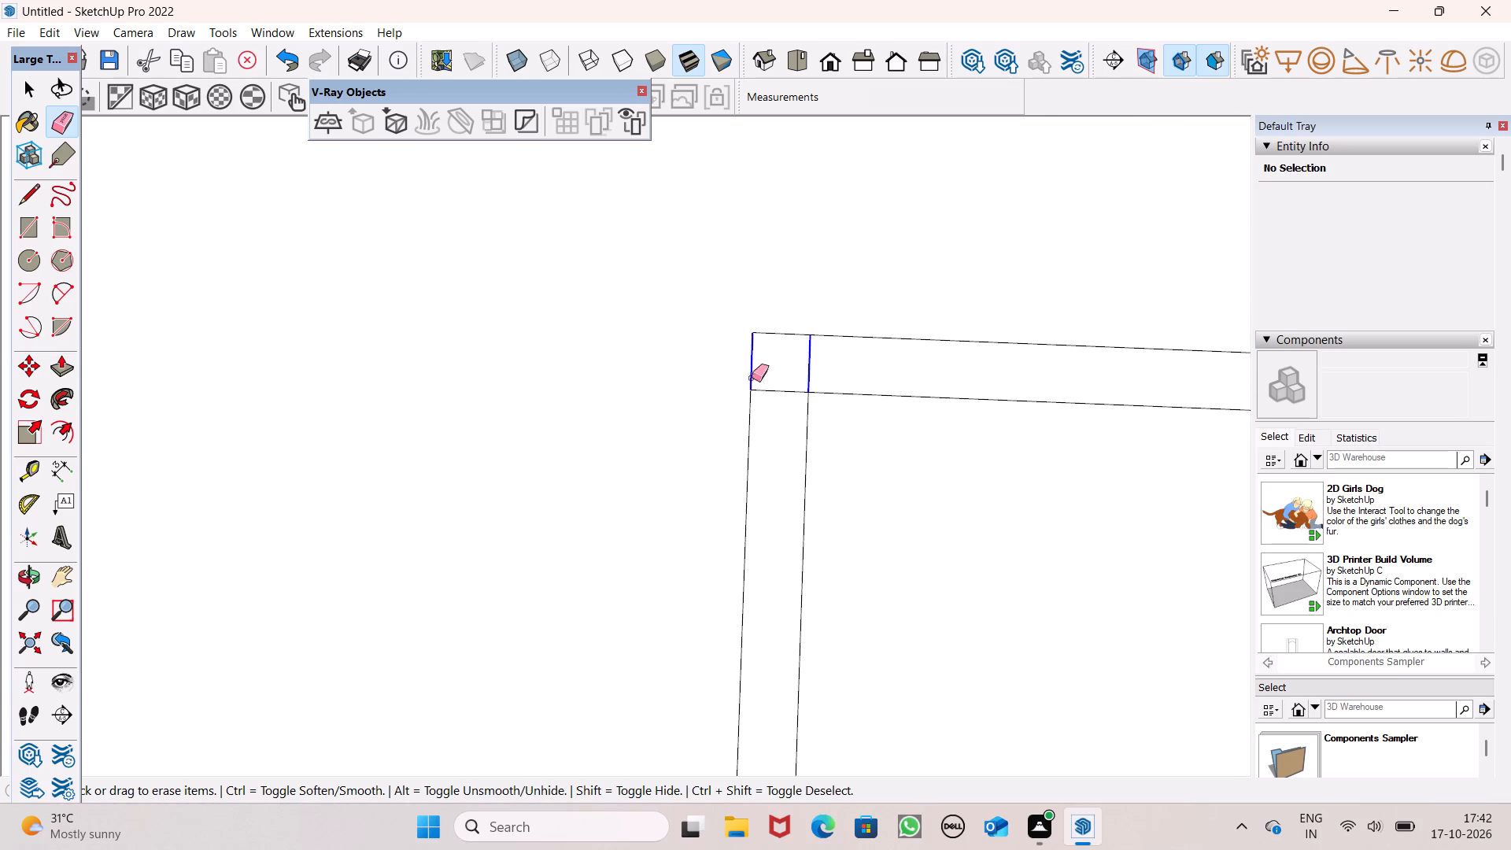
left_click_drag(752, 378, 759, 390)
key("ctrl+z")
left_click(777, 390)
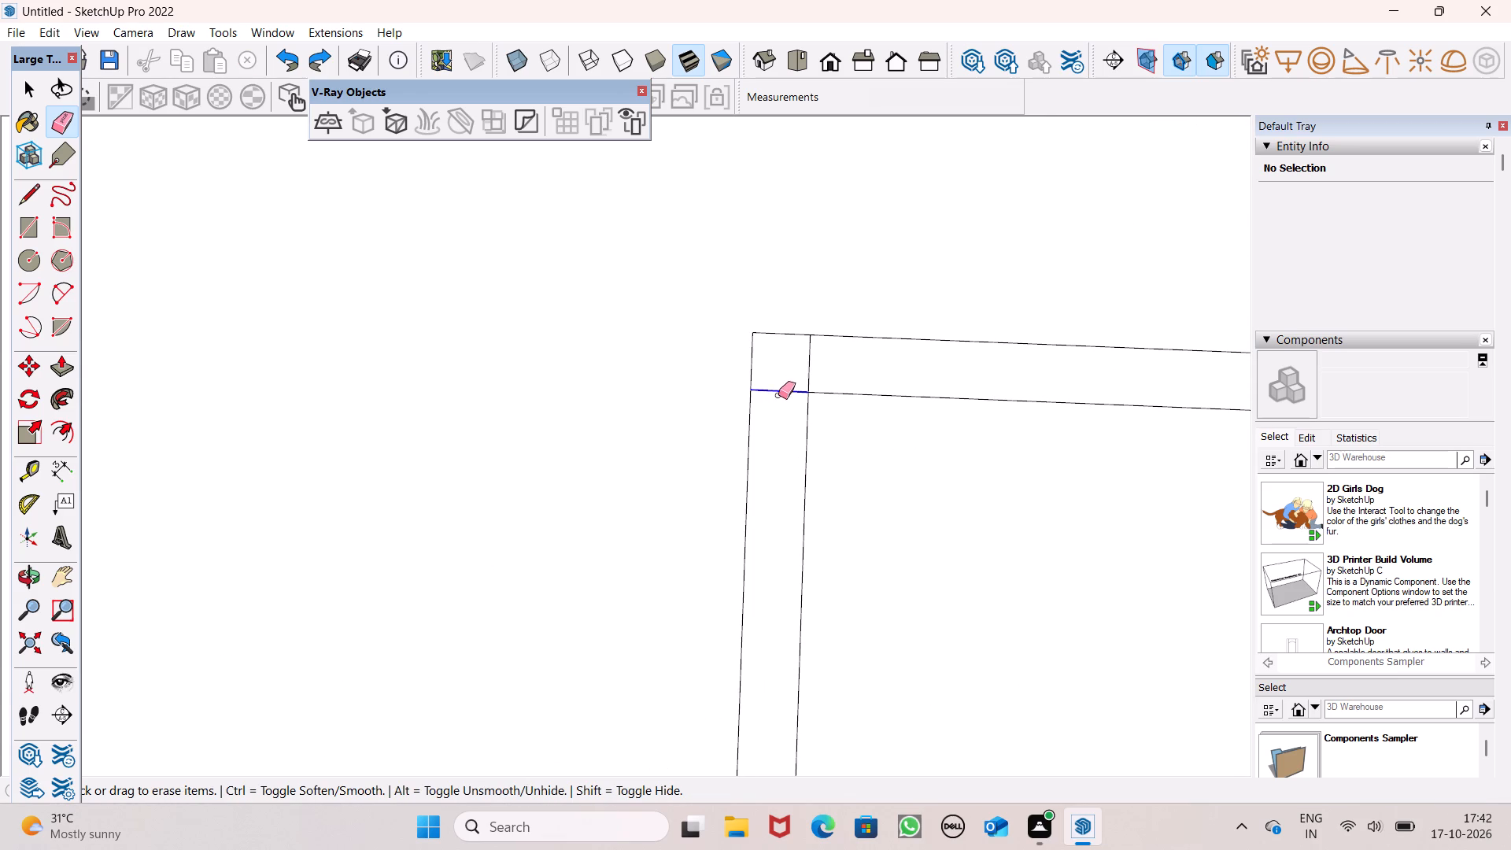
left_click_drag(795, 376, 814, 379)
Erase the overlapping edges where the 6" wall meets the long 9" wall nearest the red axis, opening the T-junction.
scroll(840, 317, "down", 20)
scroll(840, 317, "down", 1)
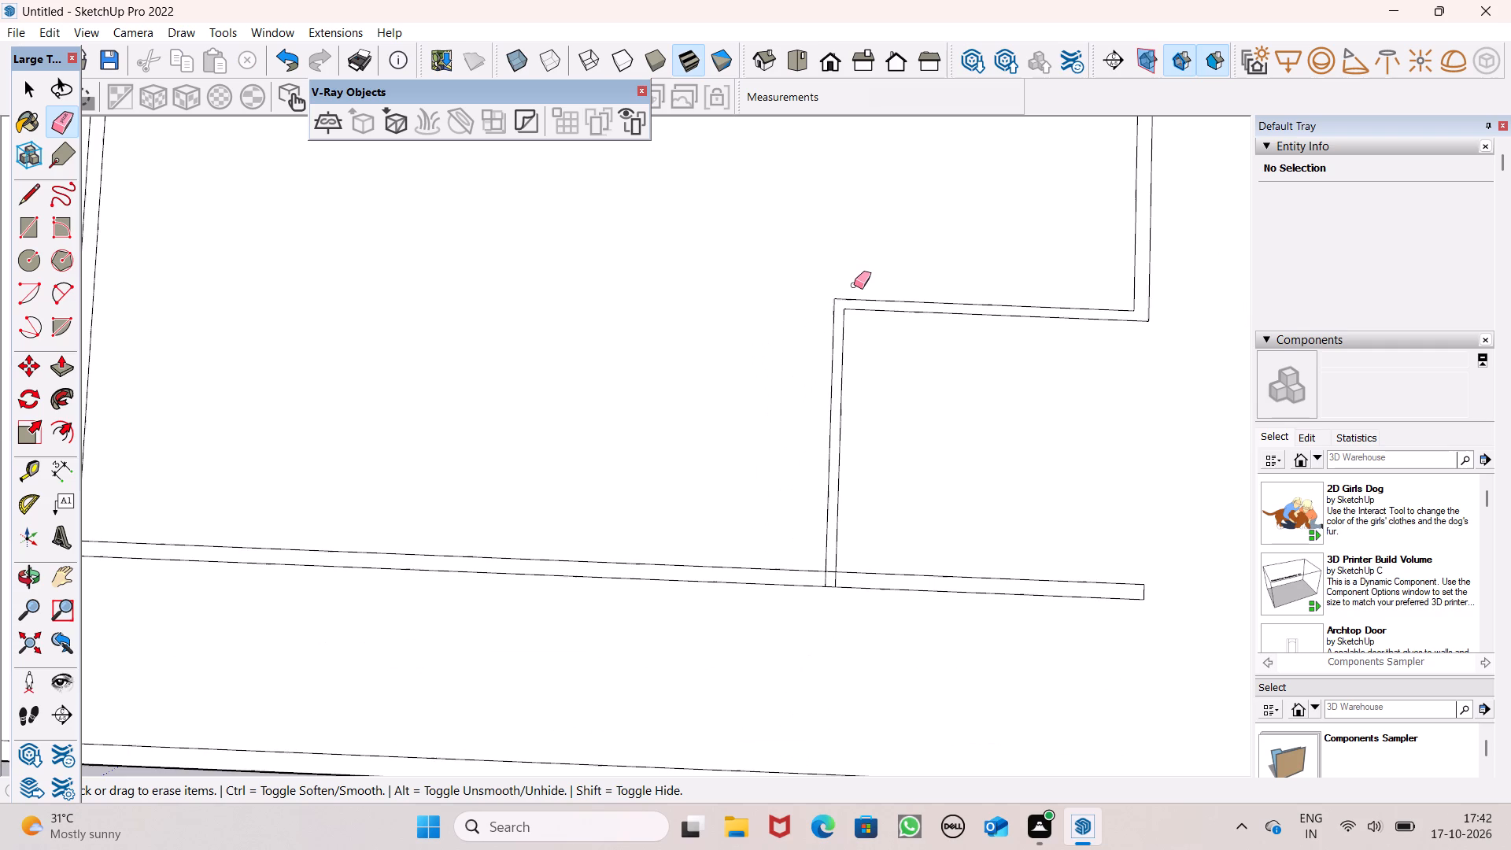
scroll(854, 285, "down", 3)
scroll(830, 444, "up", 7)
scroll(877, 534, "up", 7)
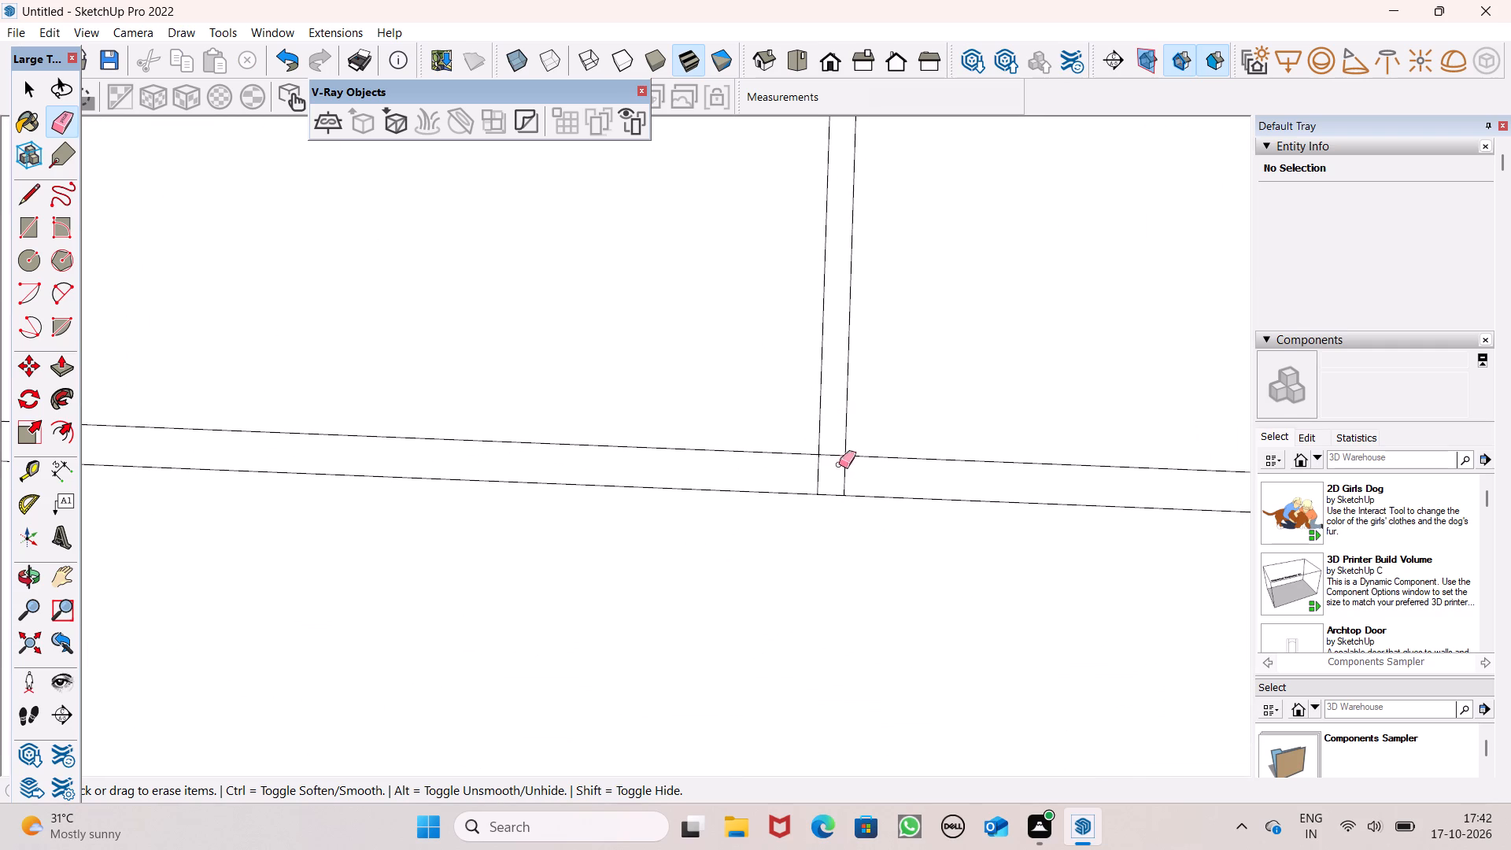
double_click(833, 457)
left_click_drag(827, 441, 838, 471)
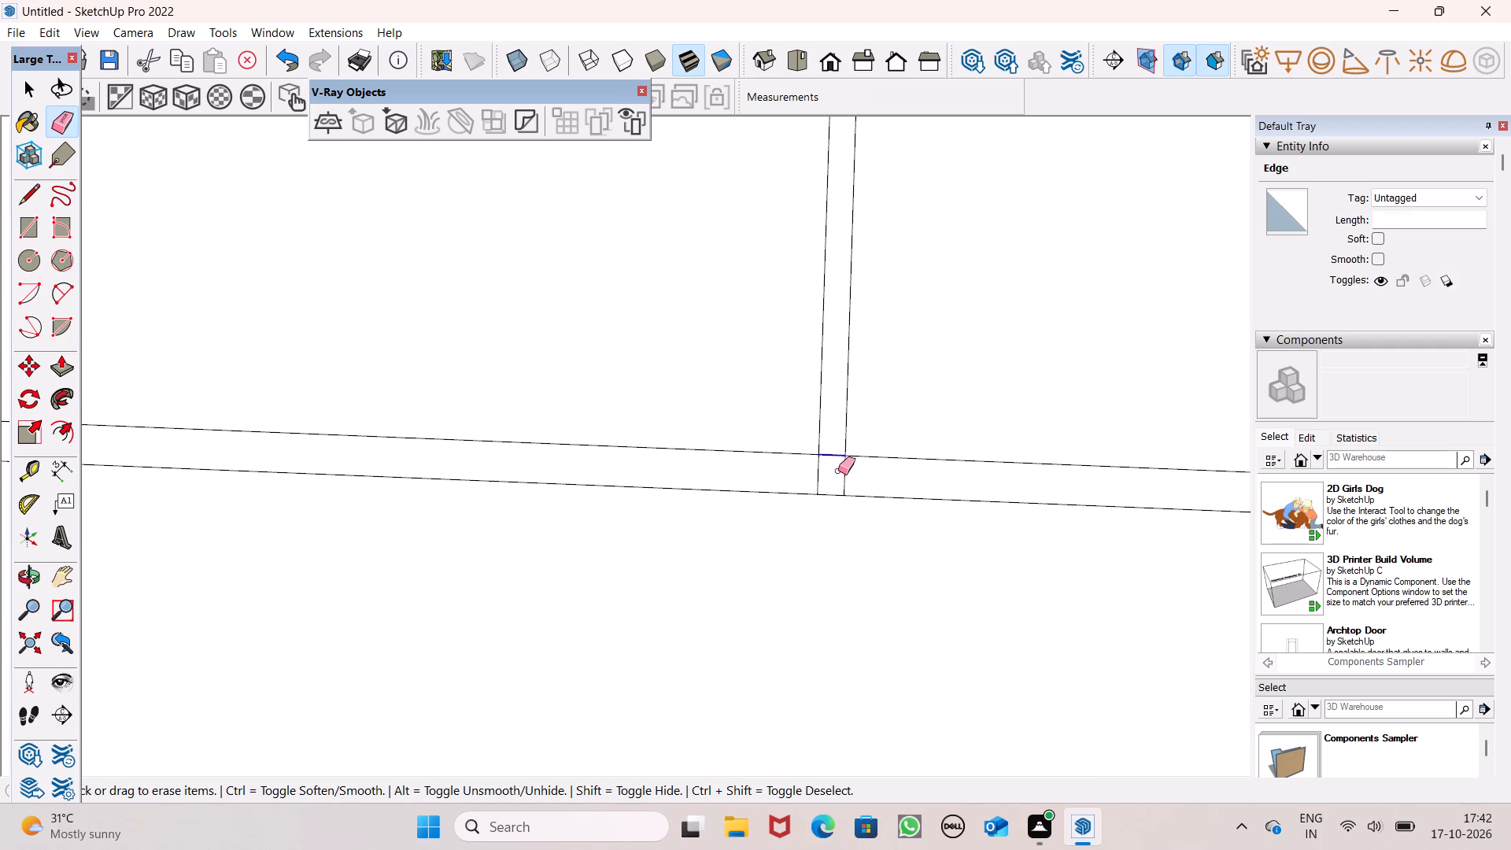
left_click_drag(838, 471, 795, 475)
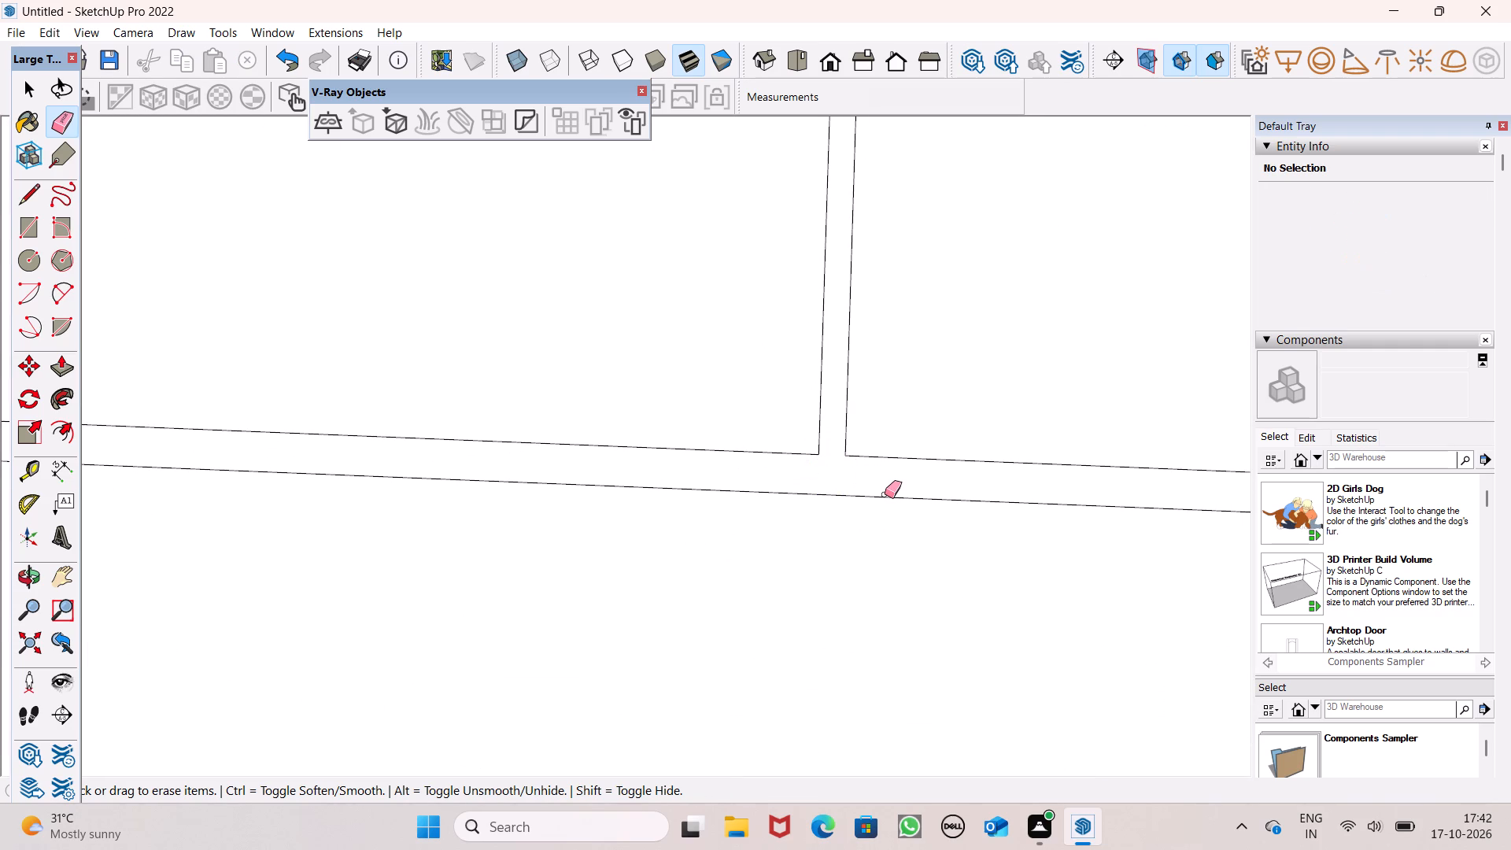
scroll(885, 494, "down", 6)
scroll(911, 602, "down", 4)
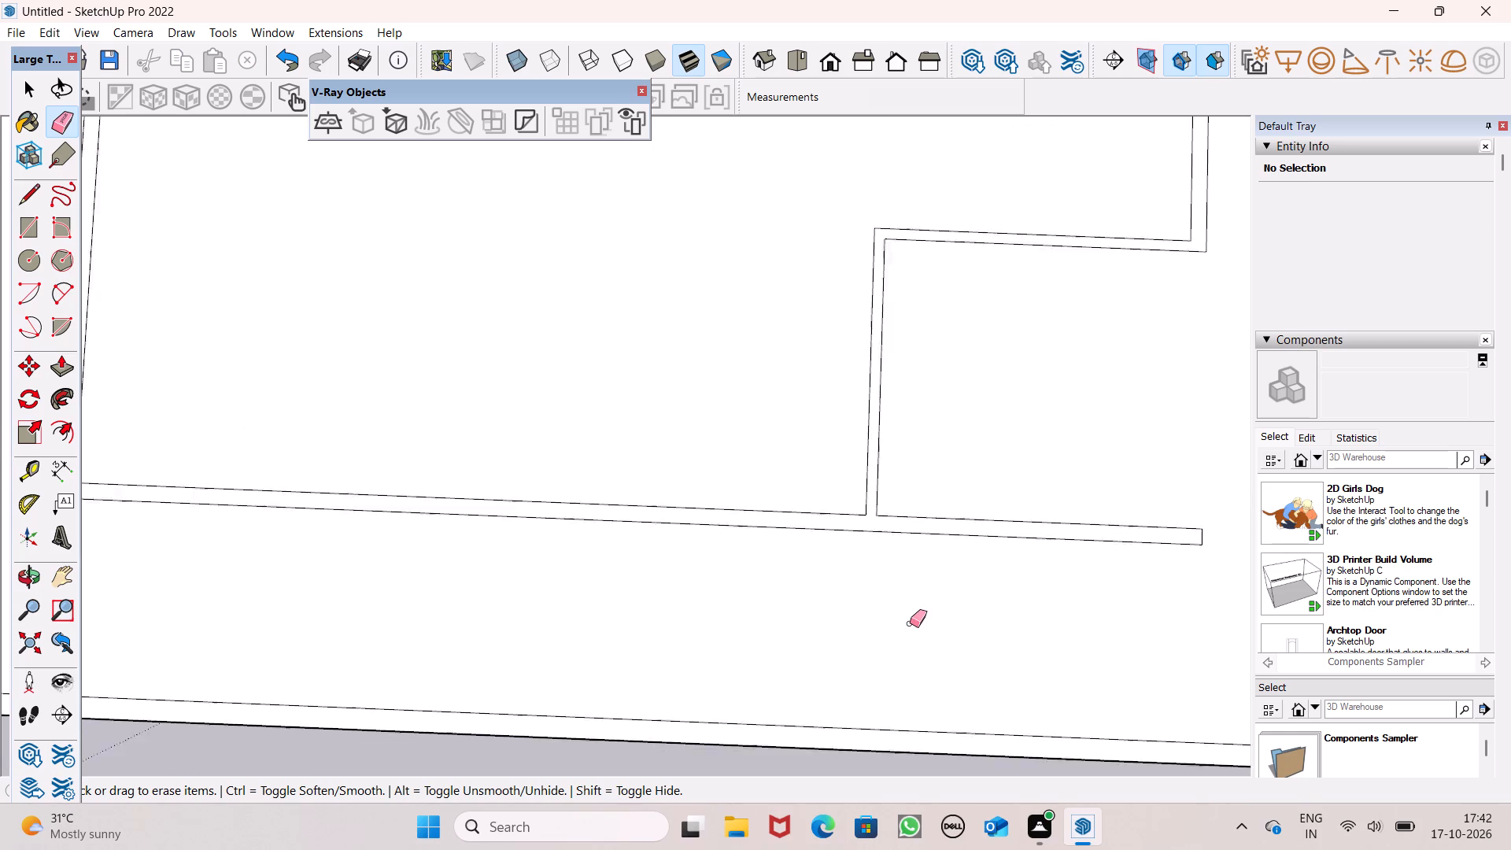
scroll(910, 623, "down", 8)
middle_click_drag(925, 589, 940, 586)
key("space")
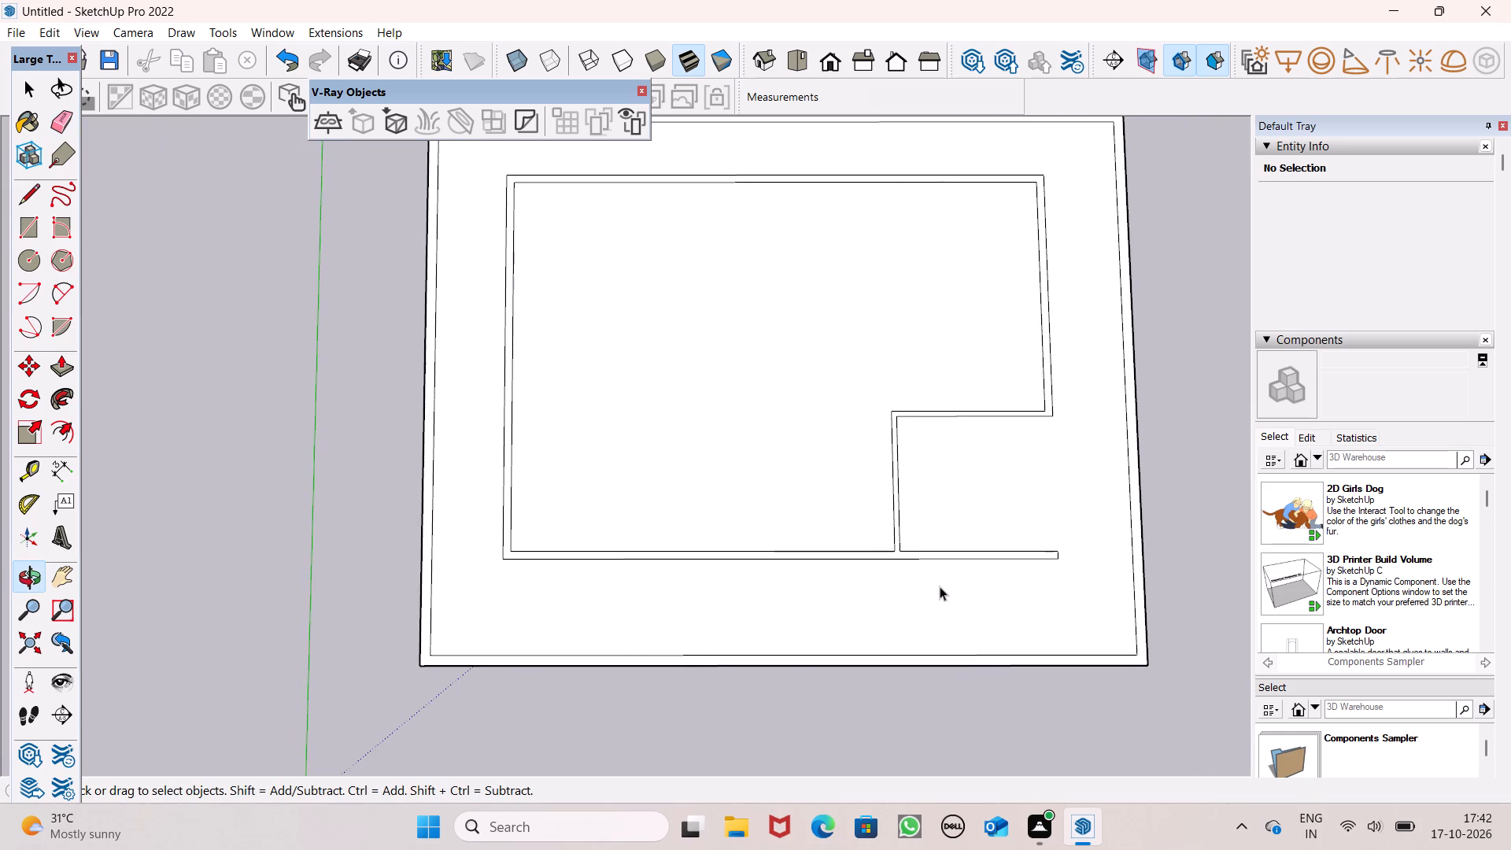
Draw a 9" line across the long wall nearest the red axis, continuing the 6" wall's outer face.
middle_click_drag(940, 586, 924, 609)
scroll(927, 605, "down", 1)
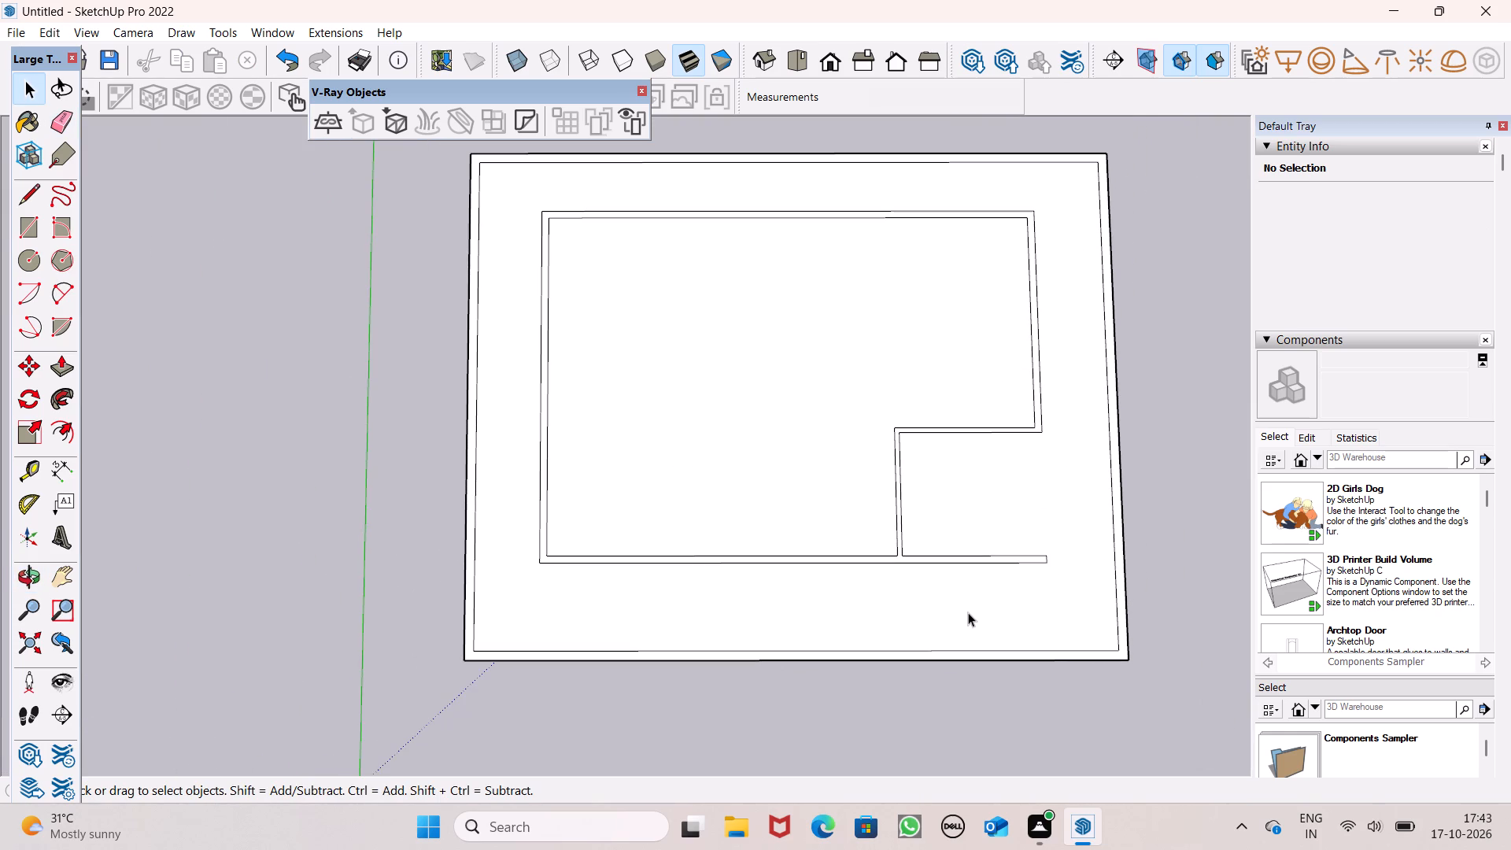
middle_click_drag(1048, 625, 1008, 672)
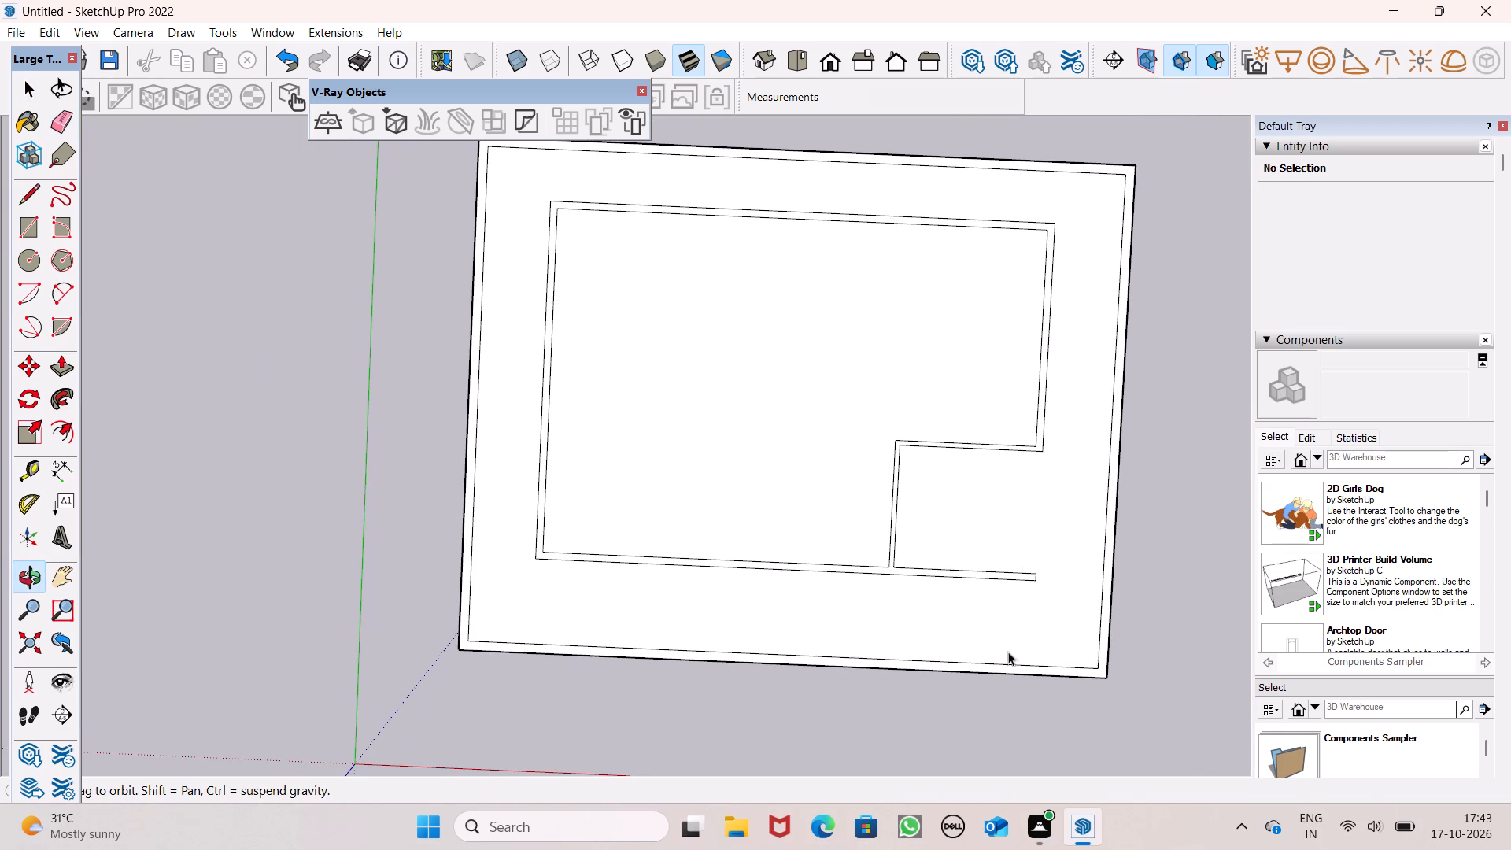
left_click(25, 188)
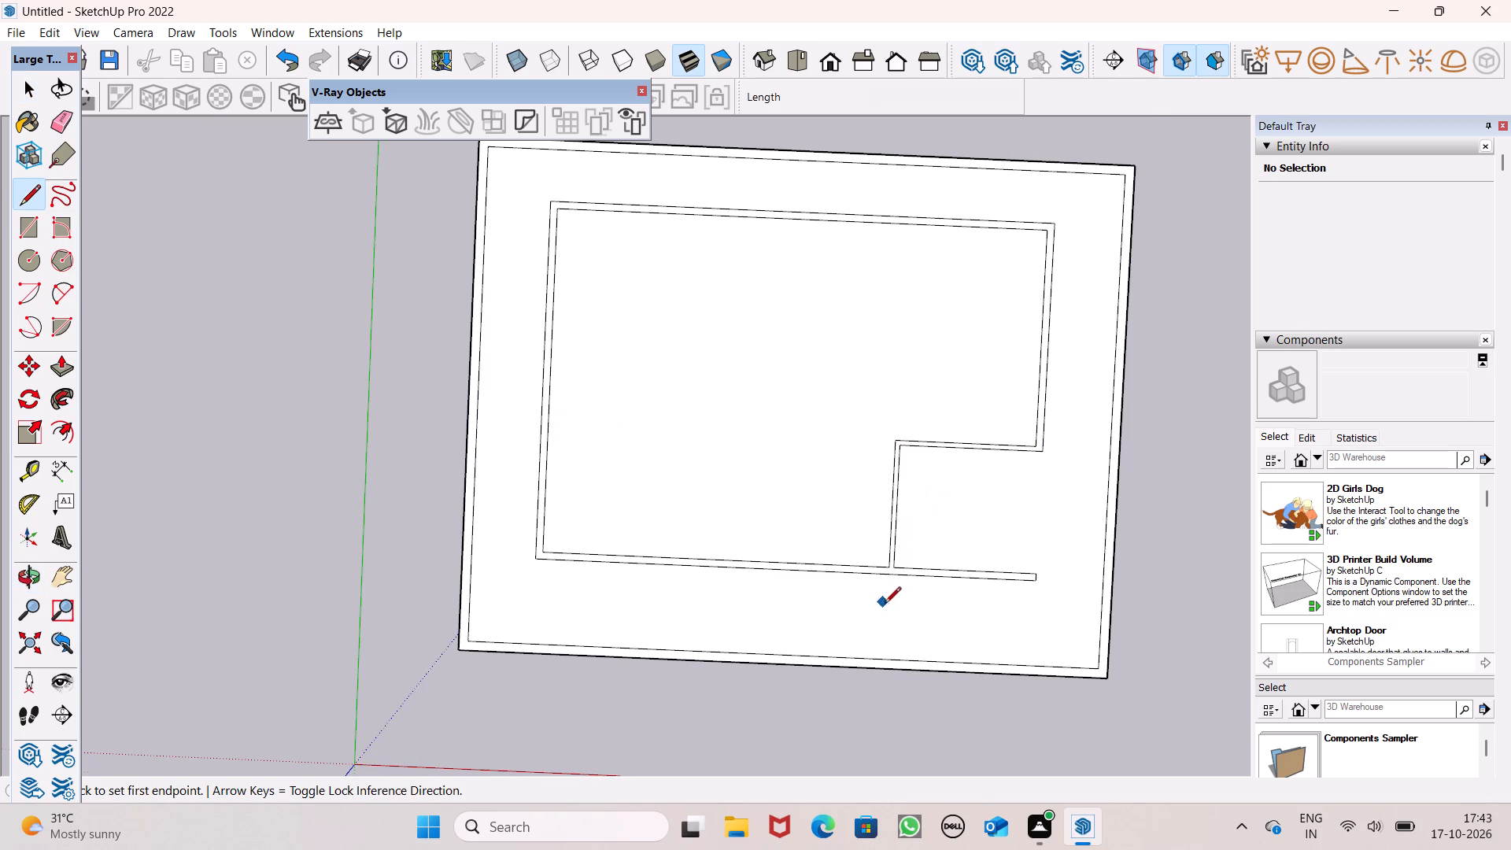
scroll(885, 604, "up", 4)
scroll(923, 587, "down", 4)
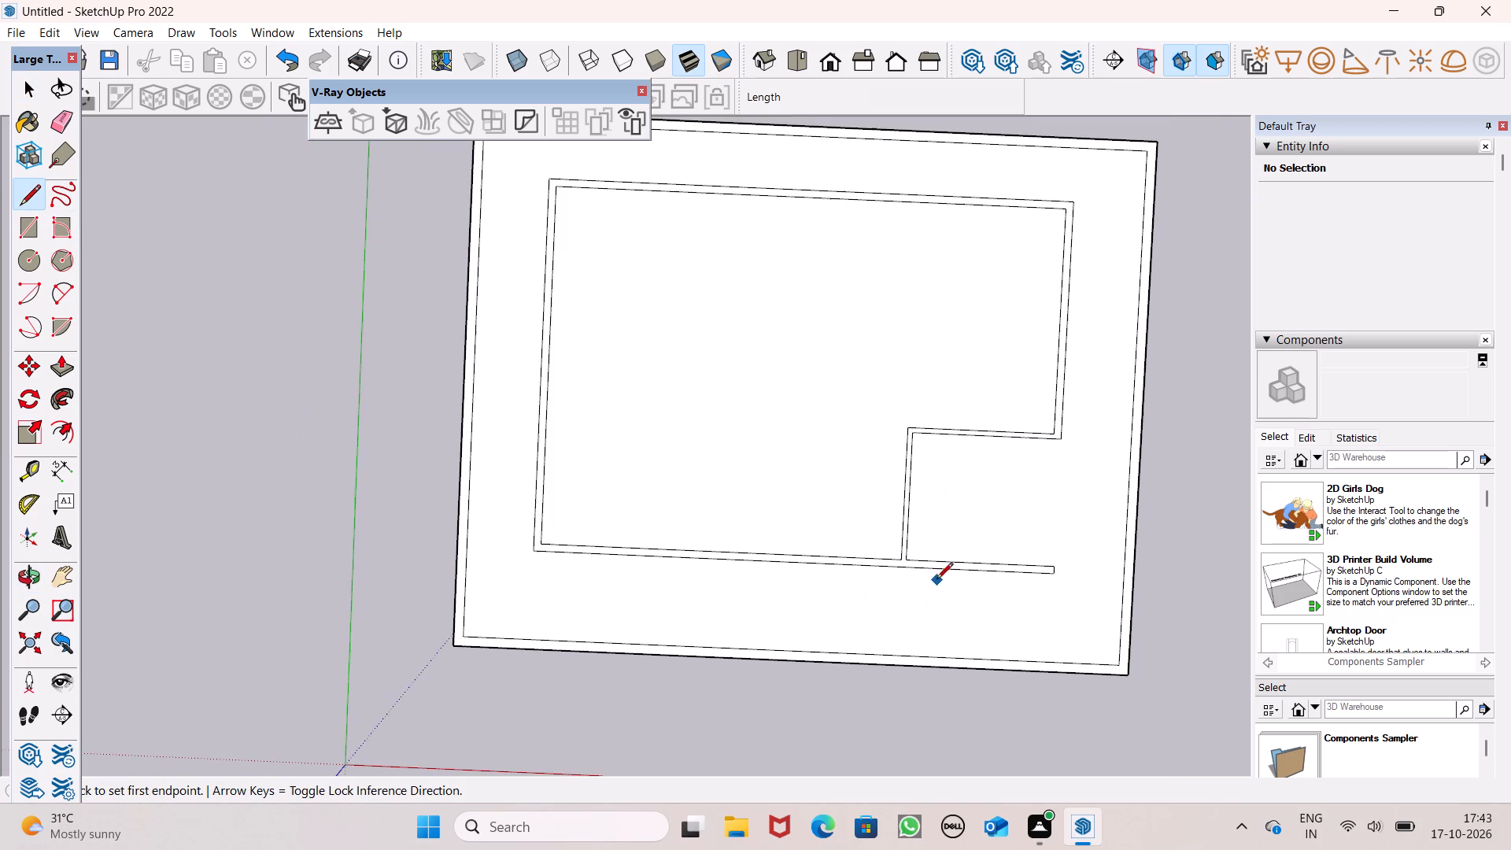
scroll(928, 567, "up", 11)
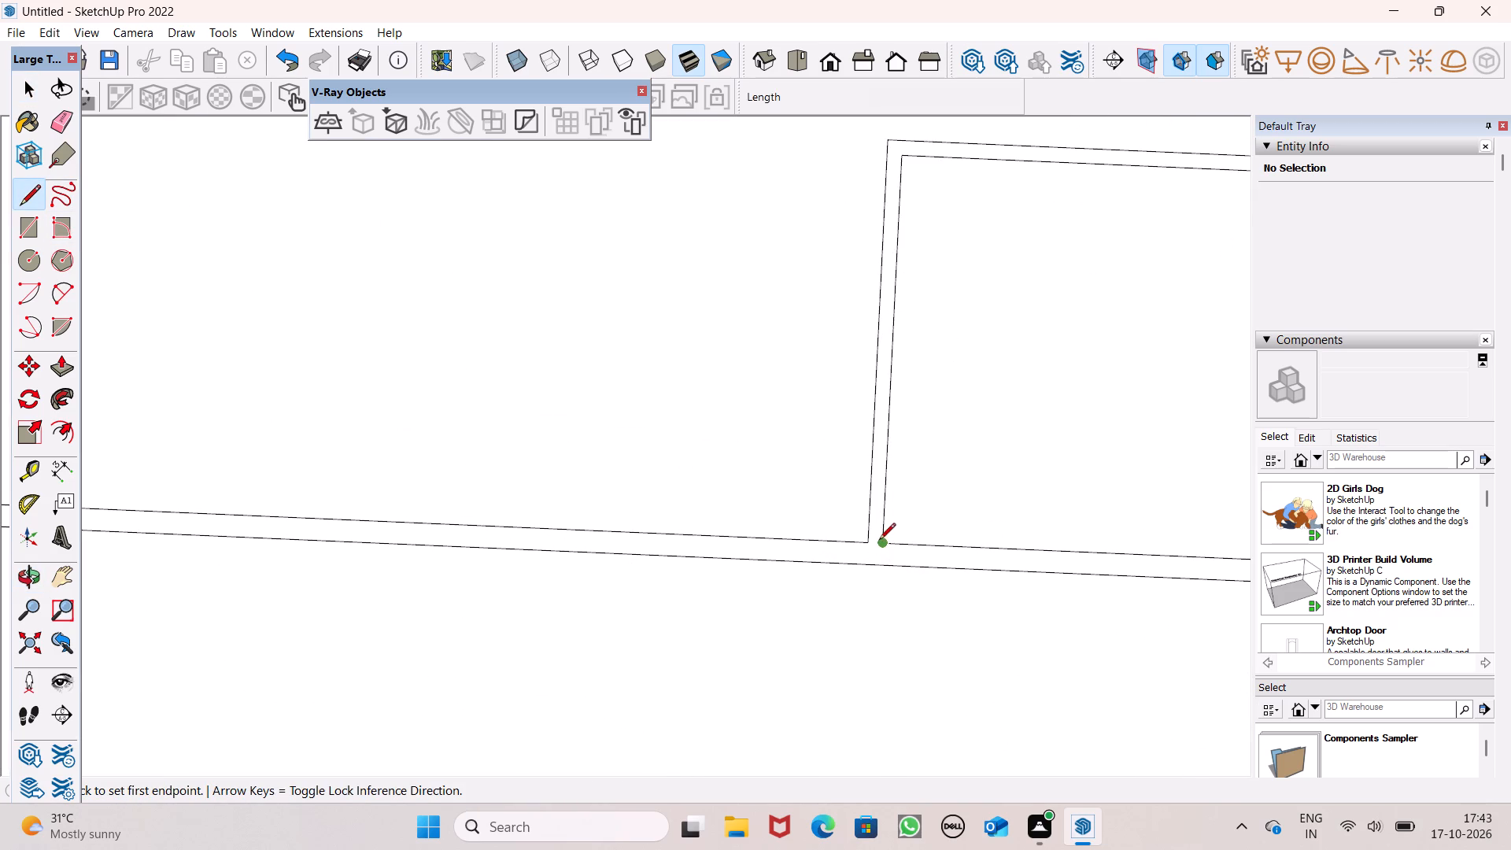
left_click(879, 541)
left_click(885, 564)
Erase the leftover wall stub that extends past the new 9" line, including its end edge.
left_click(70, 110)
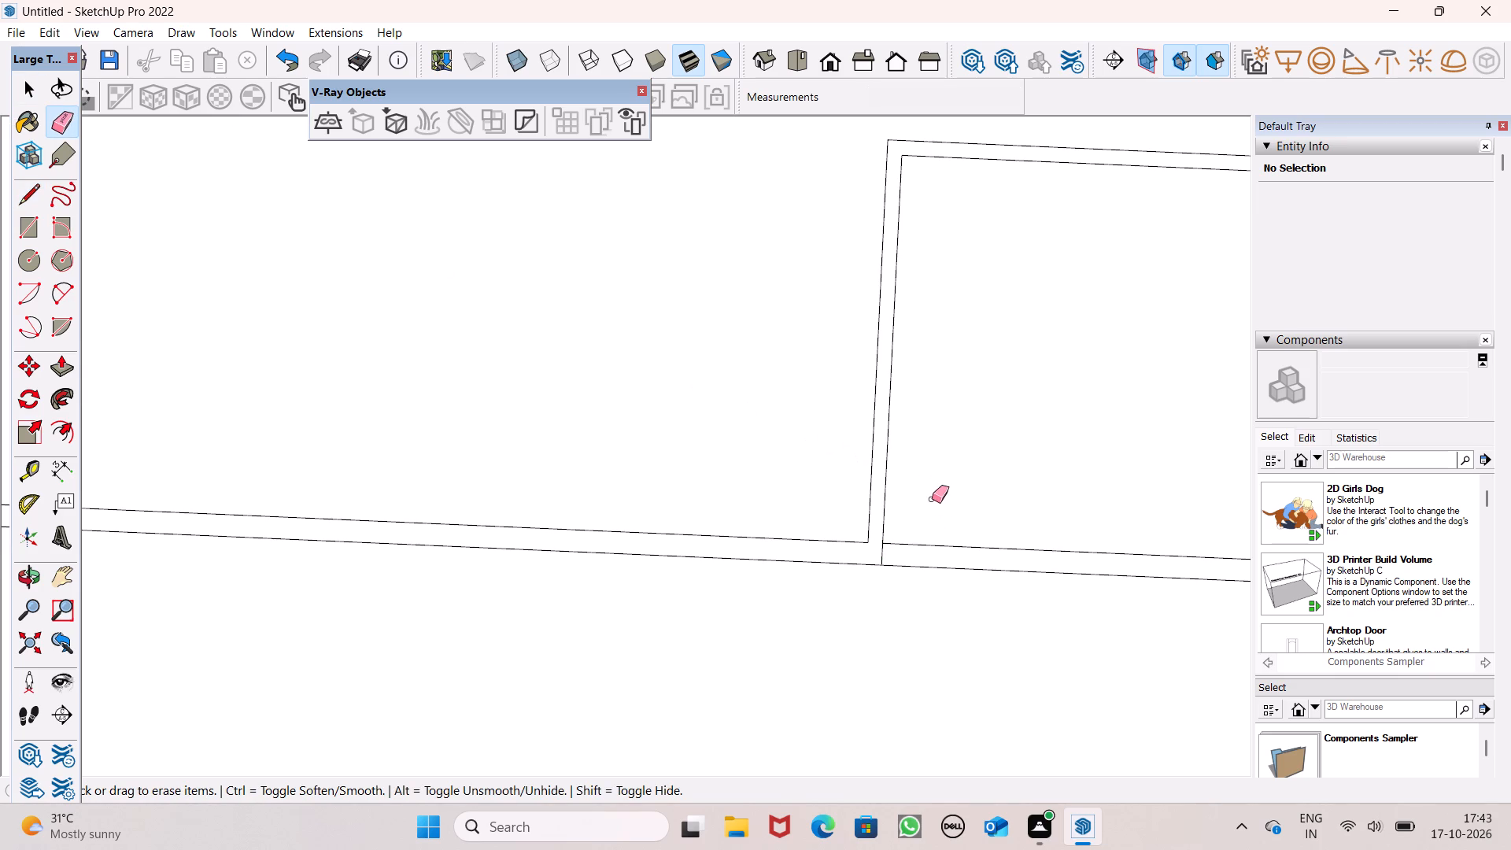
left_click_drag(948, 530, 951, 579)
scroll(794, 472, "down", 5)
left_click_drag(1144, 547, 1141, 545)
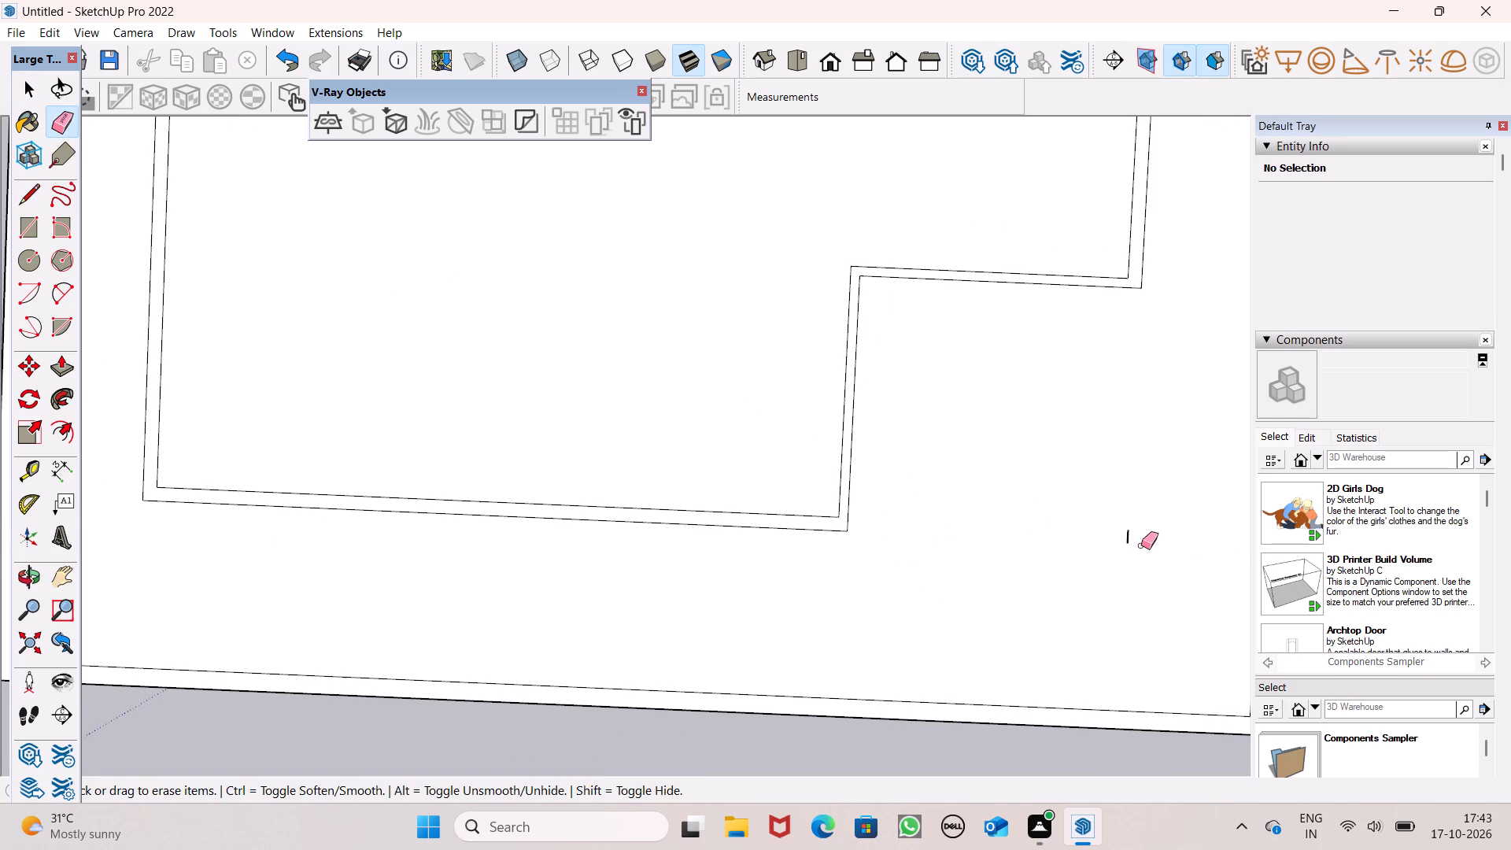
left_click_drag(1141, 545, 1139, 538)
key("space")
Examine the joined wall outline on the slab from several angles.
scroll(1063, 478, "down", 4)
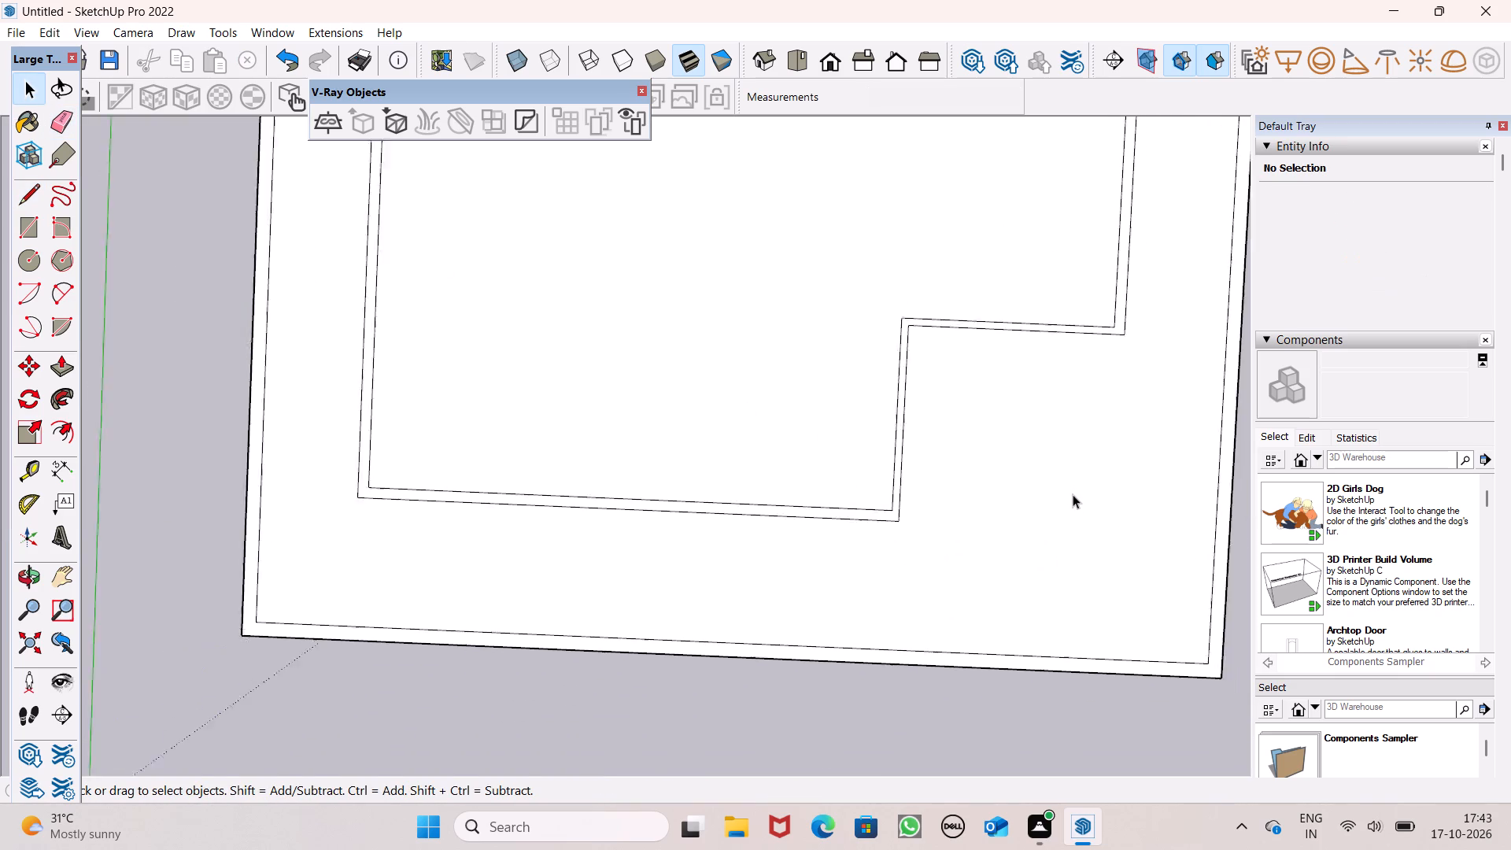
scroll(1073, 494, "down", 8)
middle_click_drag(1103, 497, 1158, 446)
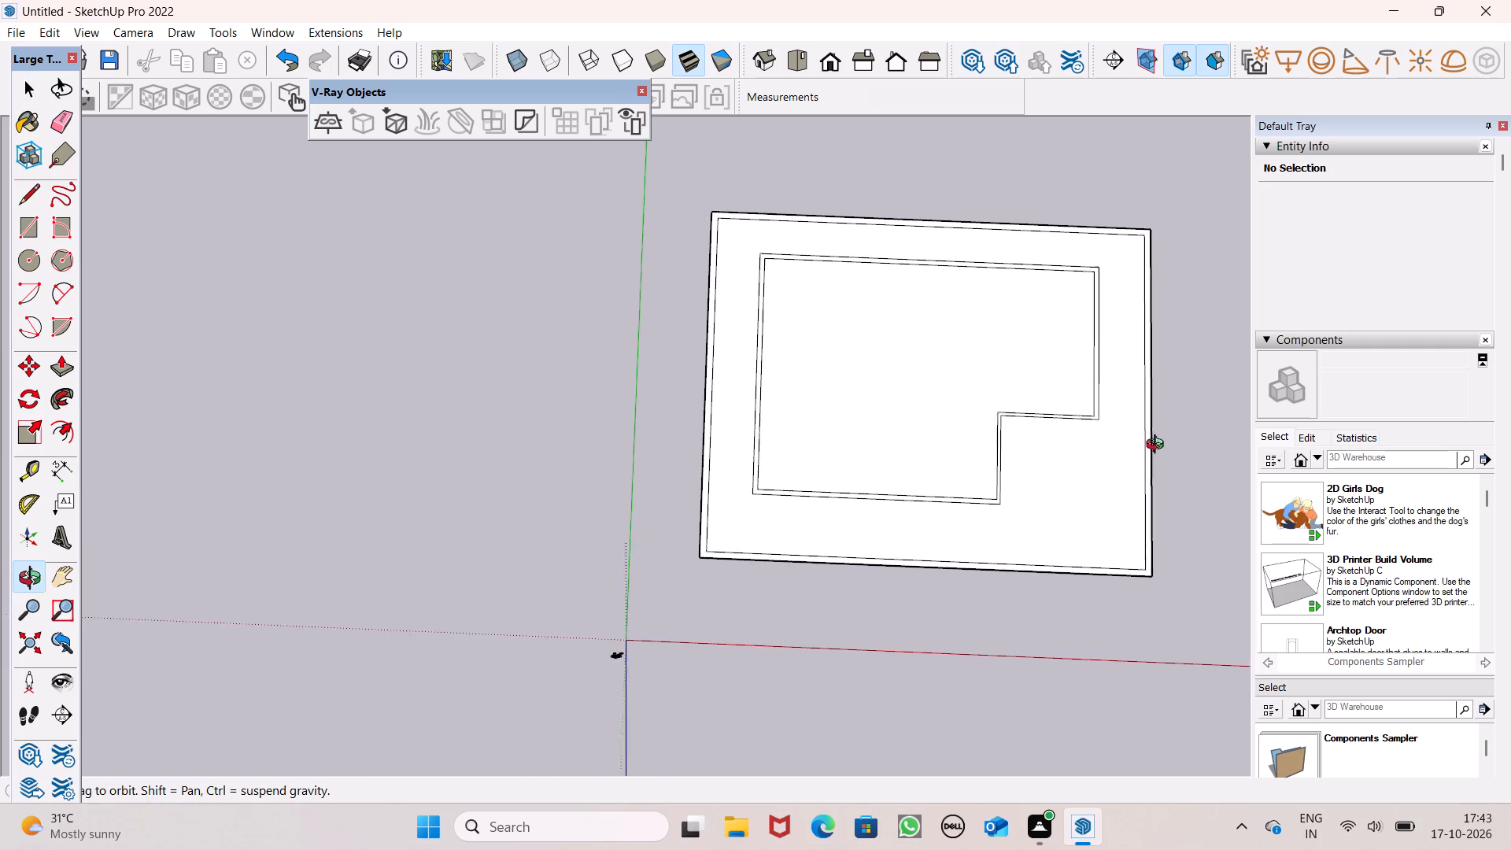
middle_click_drag(1158, 446, 1162, 423)
middle_click_drag(857, 464, 840, 168)
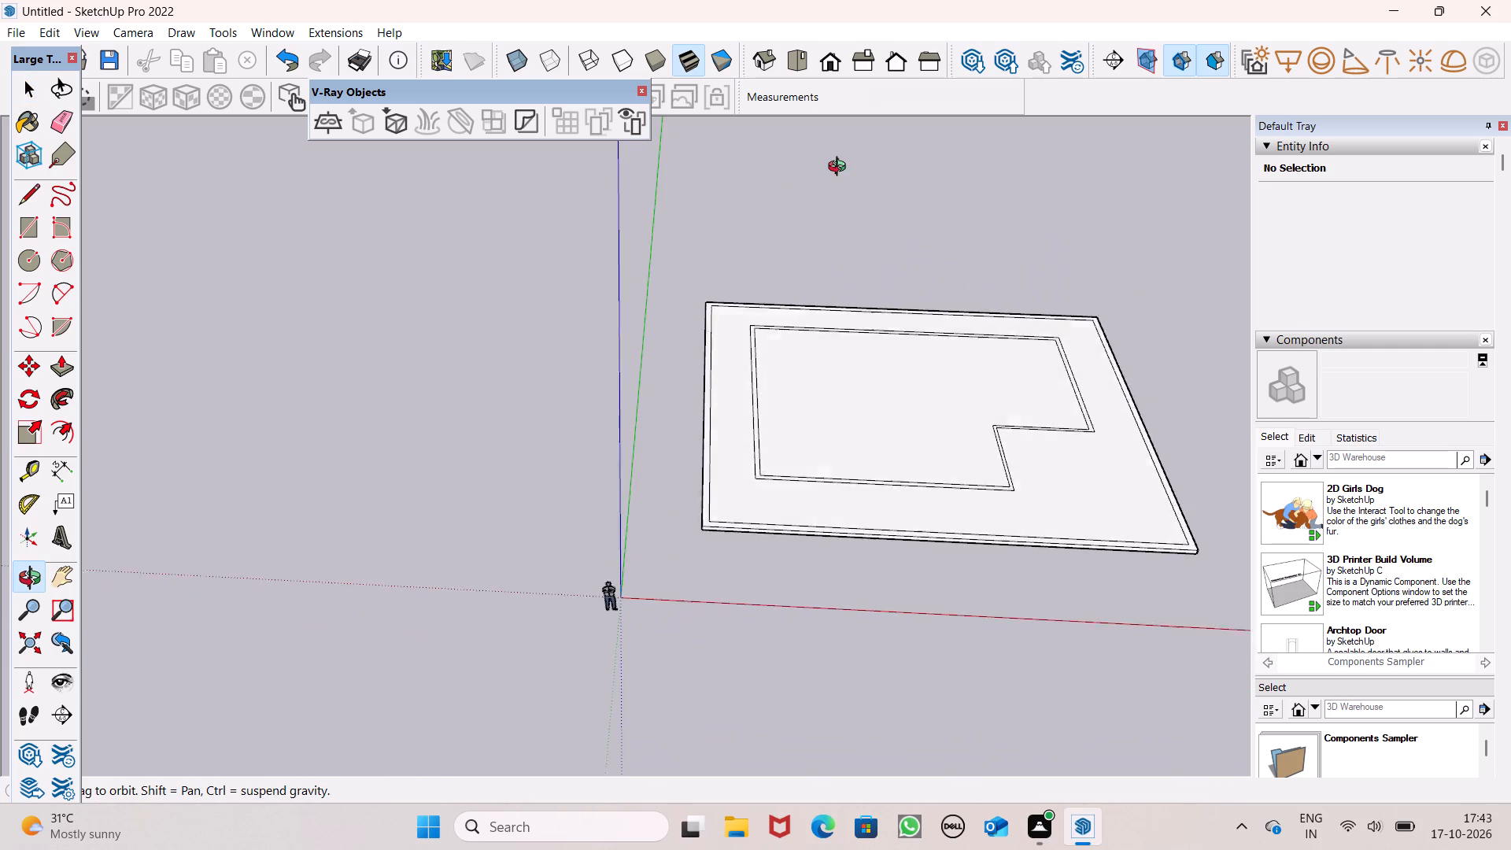
middle_click_drag(840, 168, 769, 375)
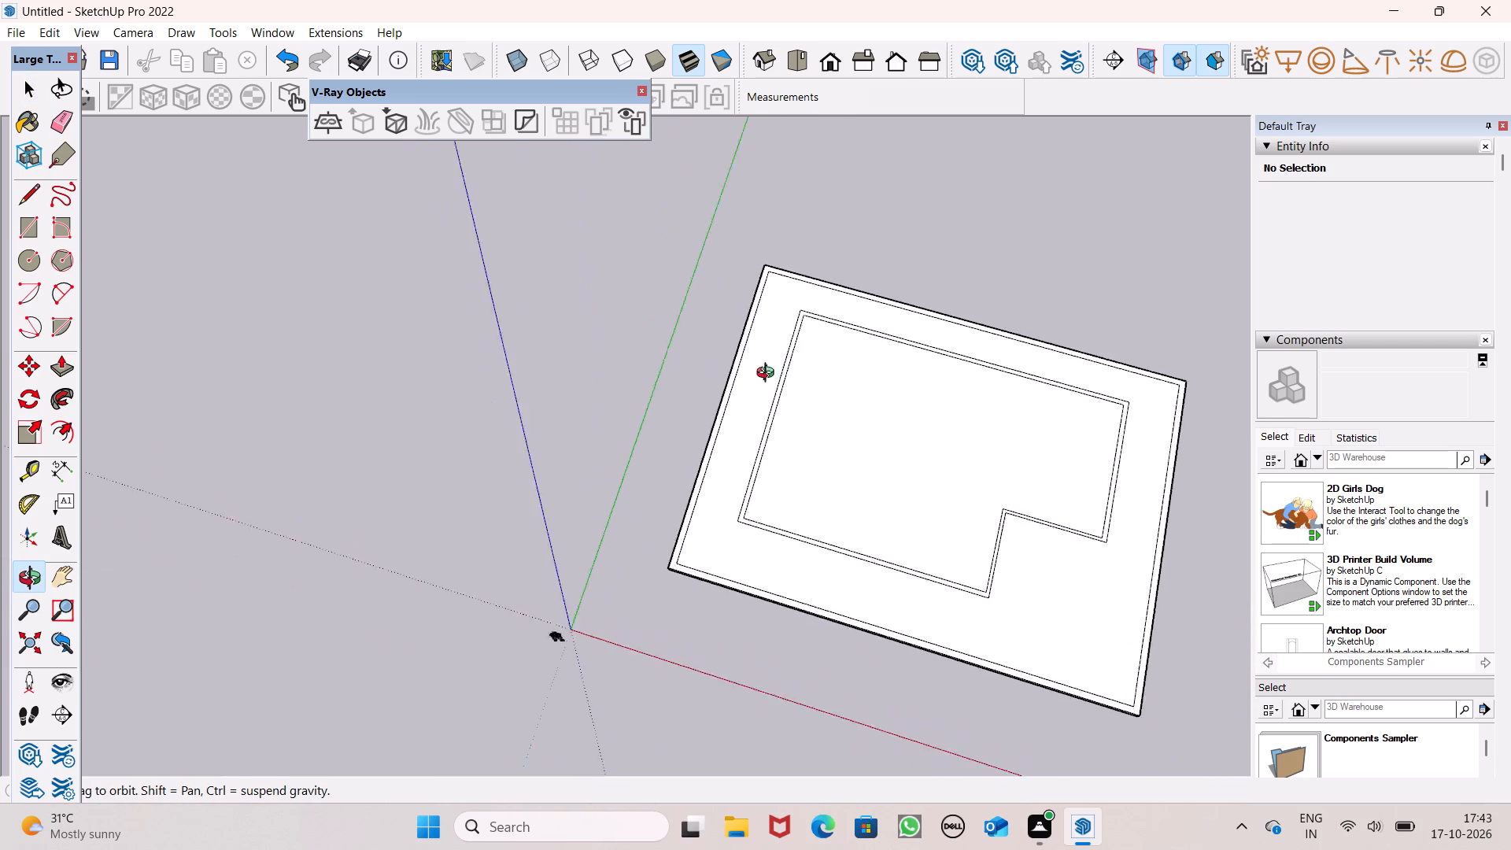
middle_click_drag(769, 375, 837, 286)
scroll(611, 405, "up", 1)
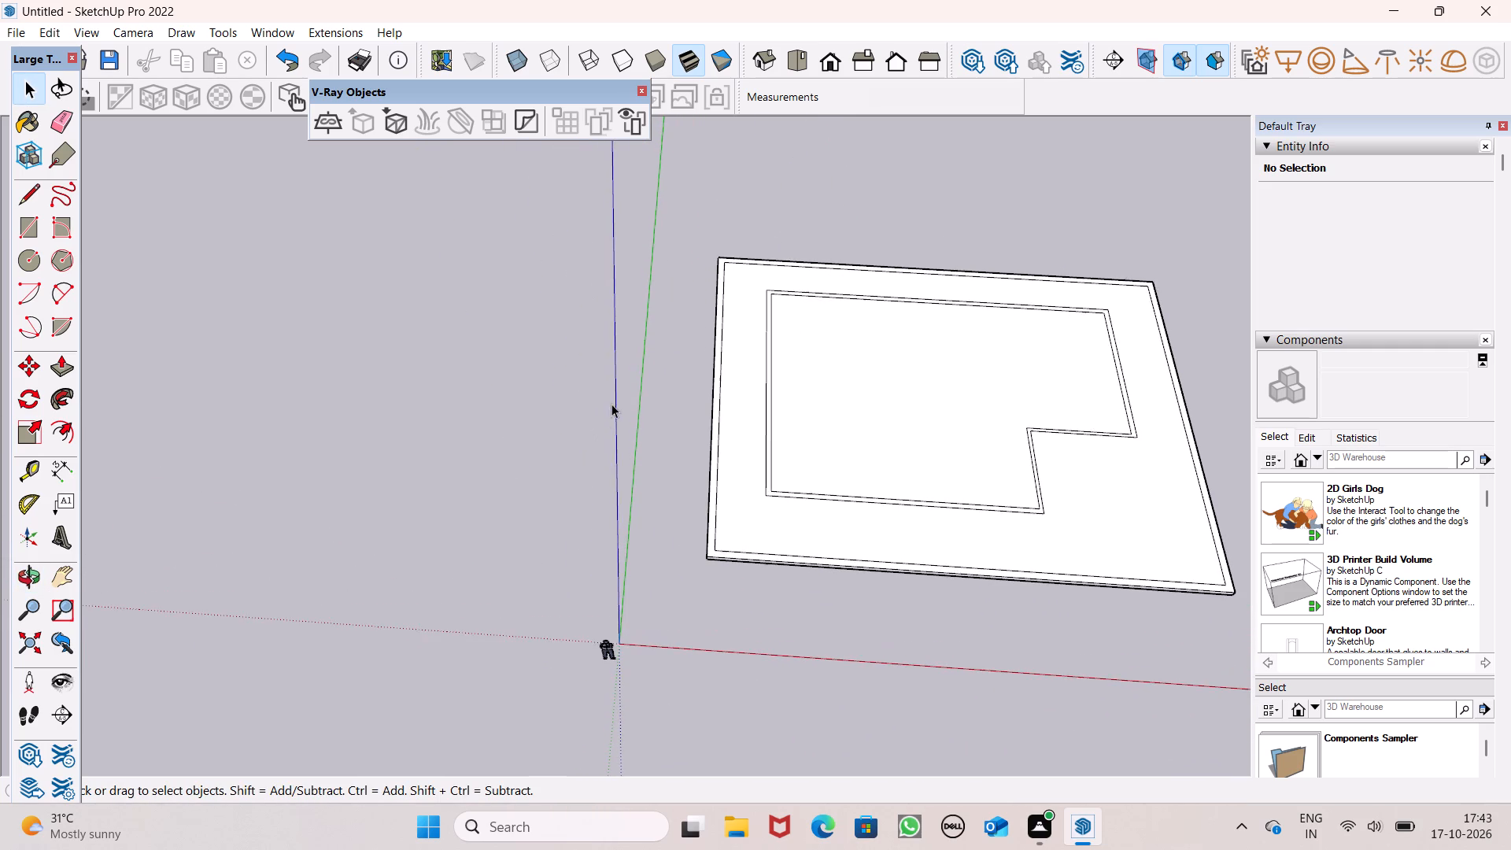
middle_click_drag(619, 407, 665, 589)
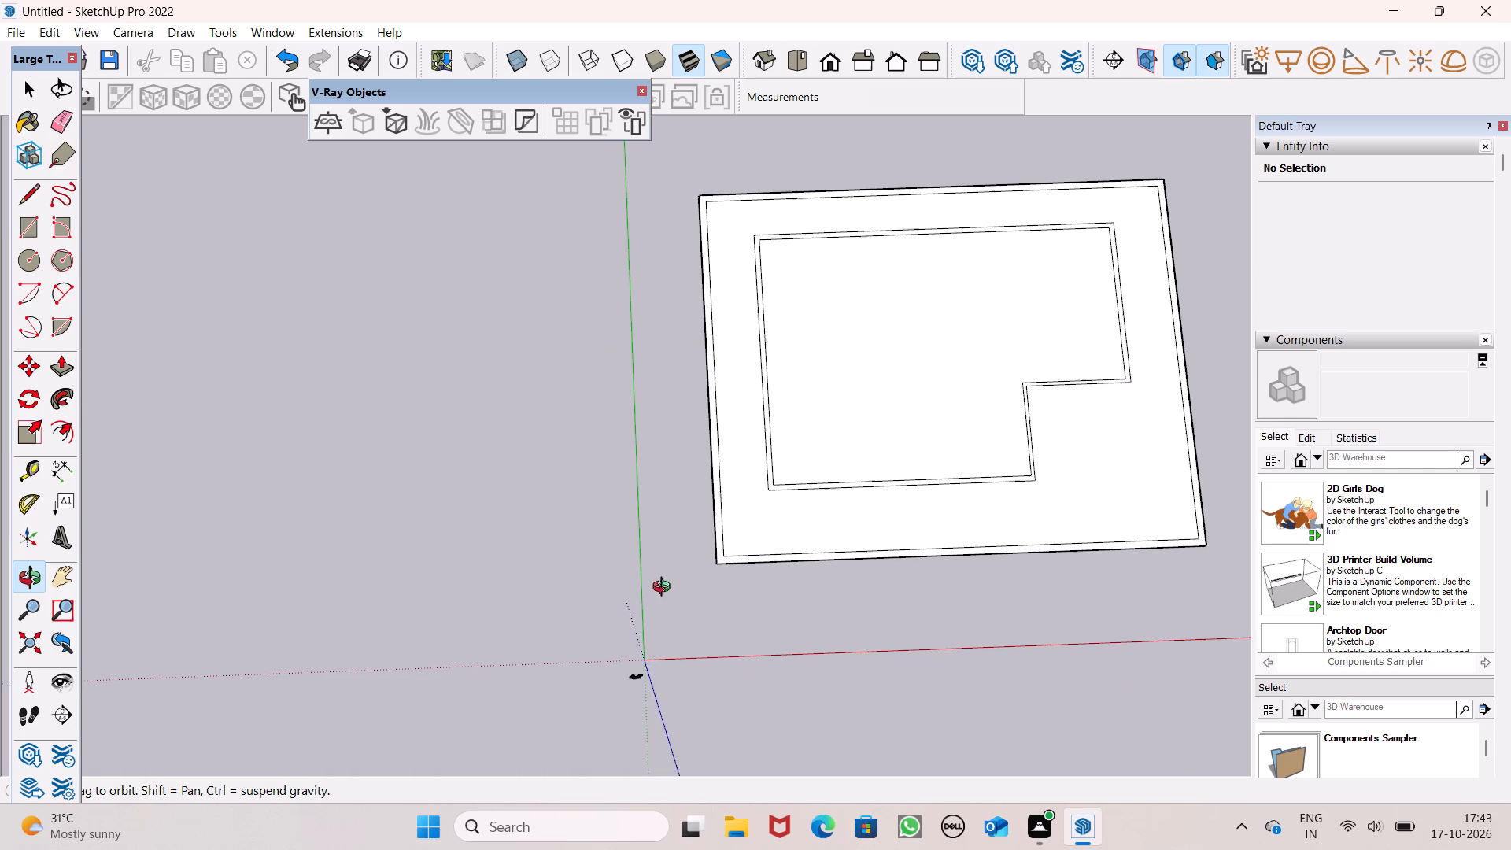
middle_click_drag(665, 589, 665, 580)
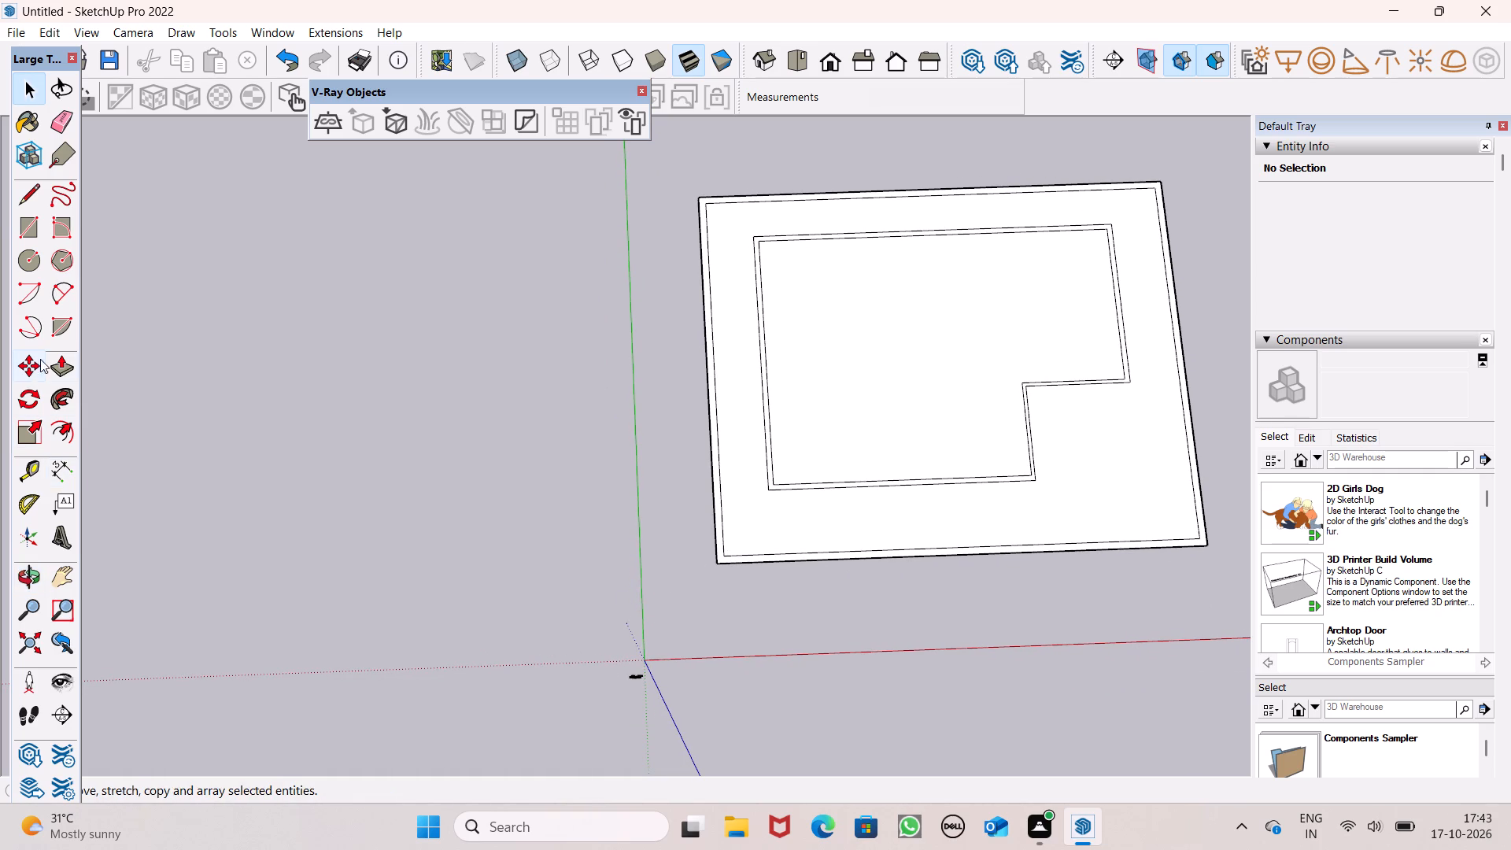
Push/Pull the continuous wall face up to a height of 10'.
left_click(63, 362)
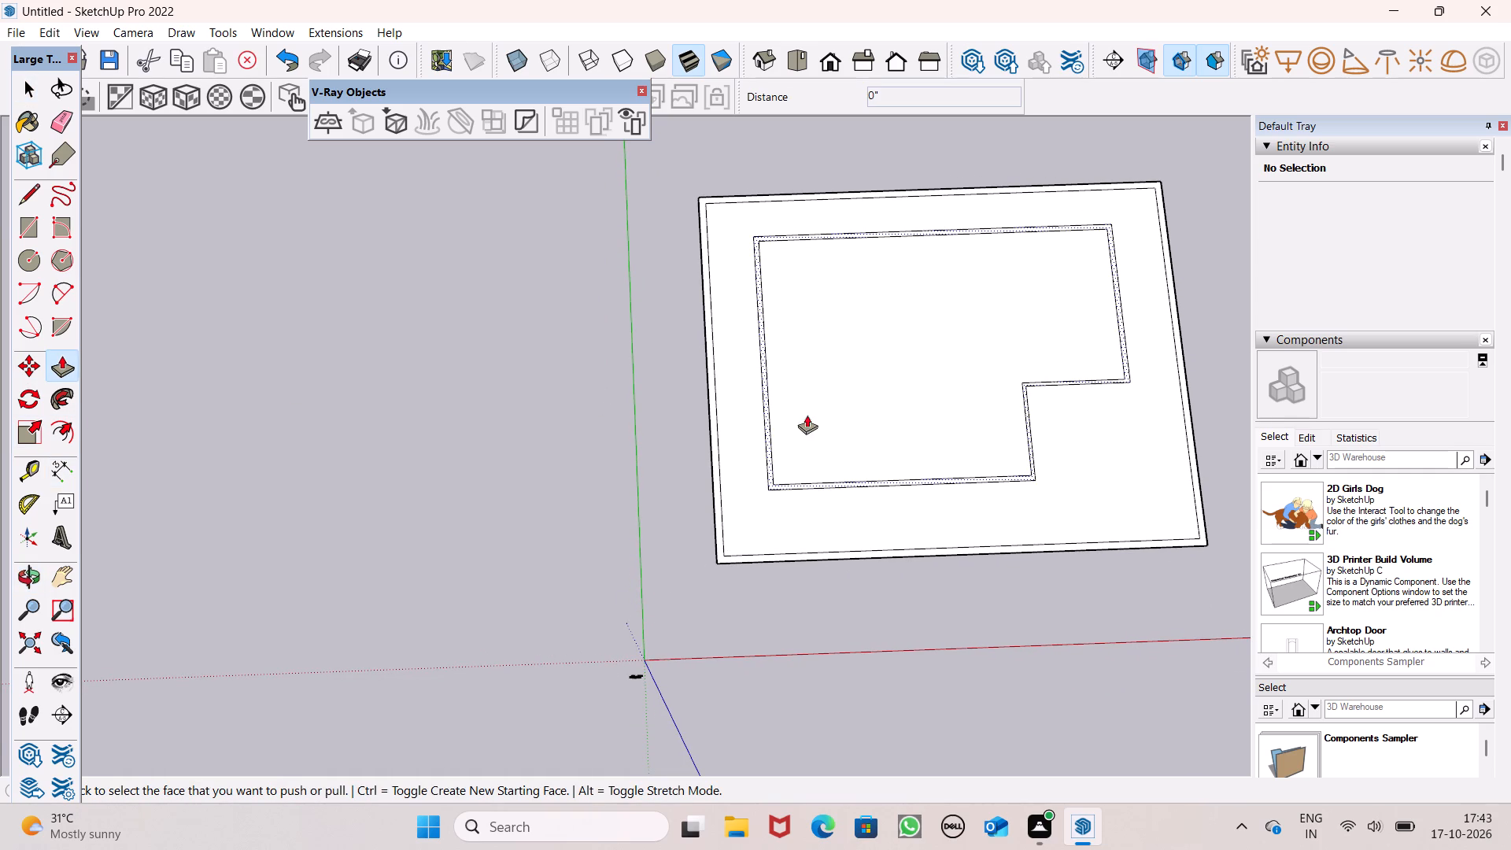
scroll(798, 415, "up", 2)
scroll(767, 497, "up", 7)
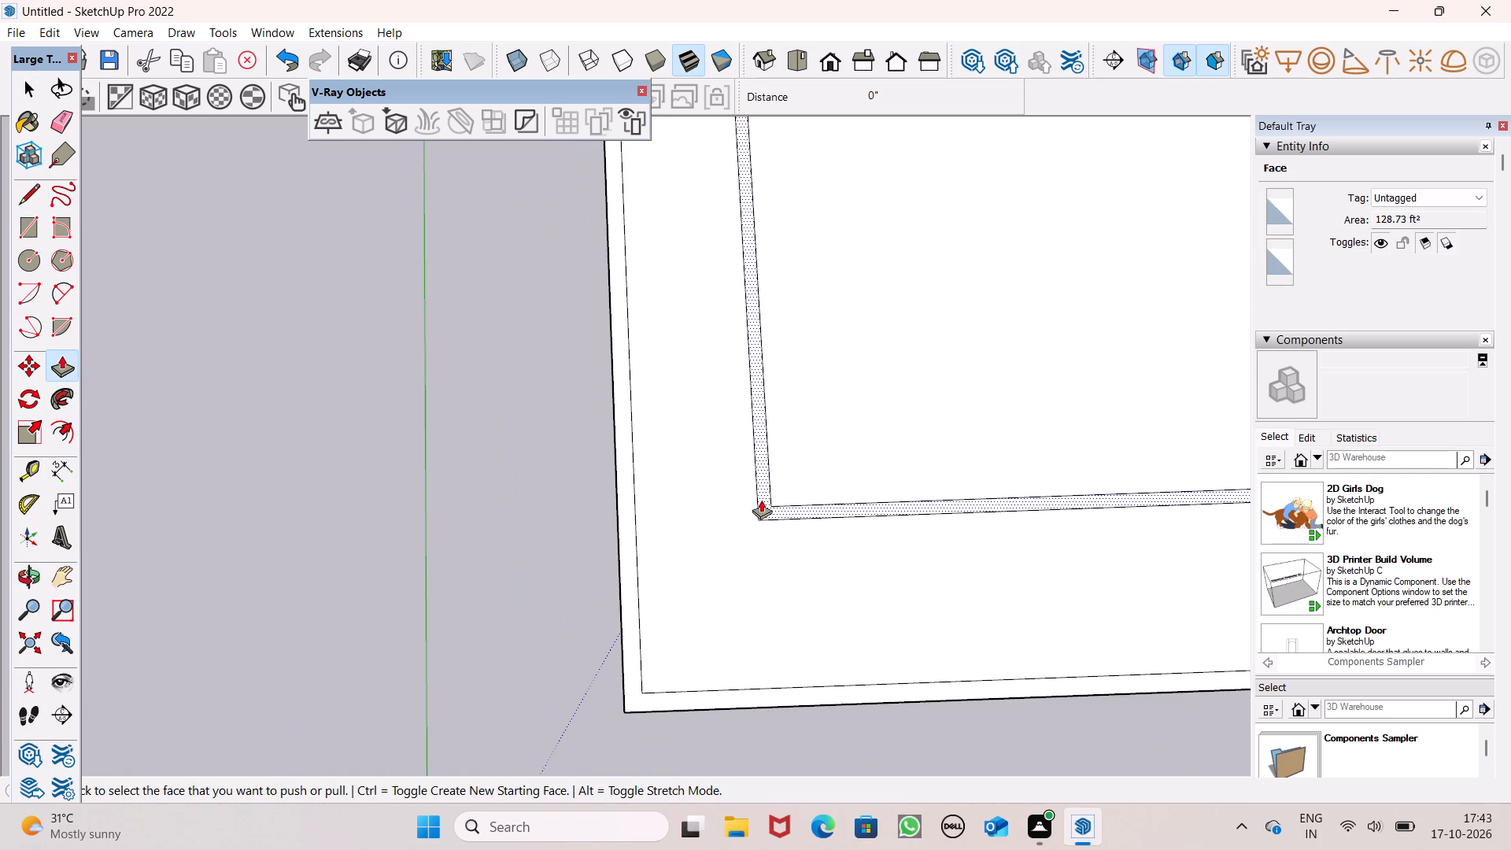
left_click_drag(764, 505, 750, 434)
key("1")
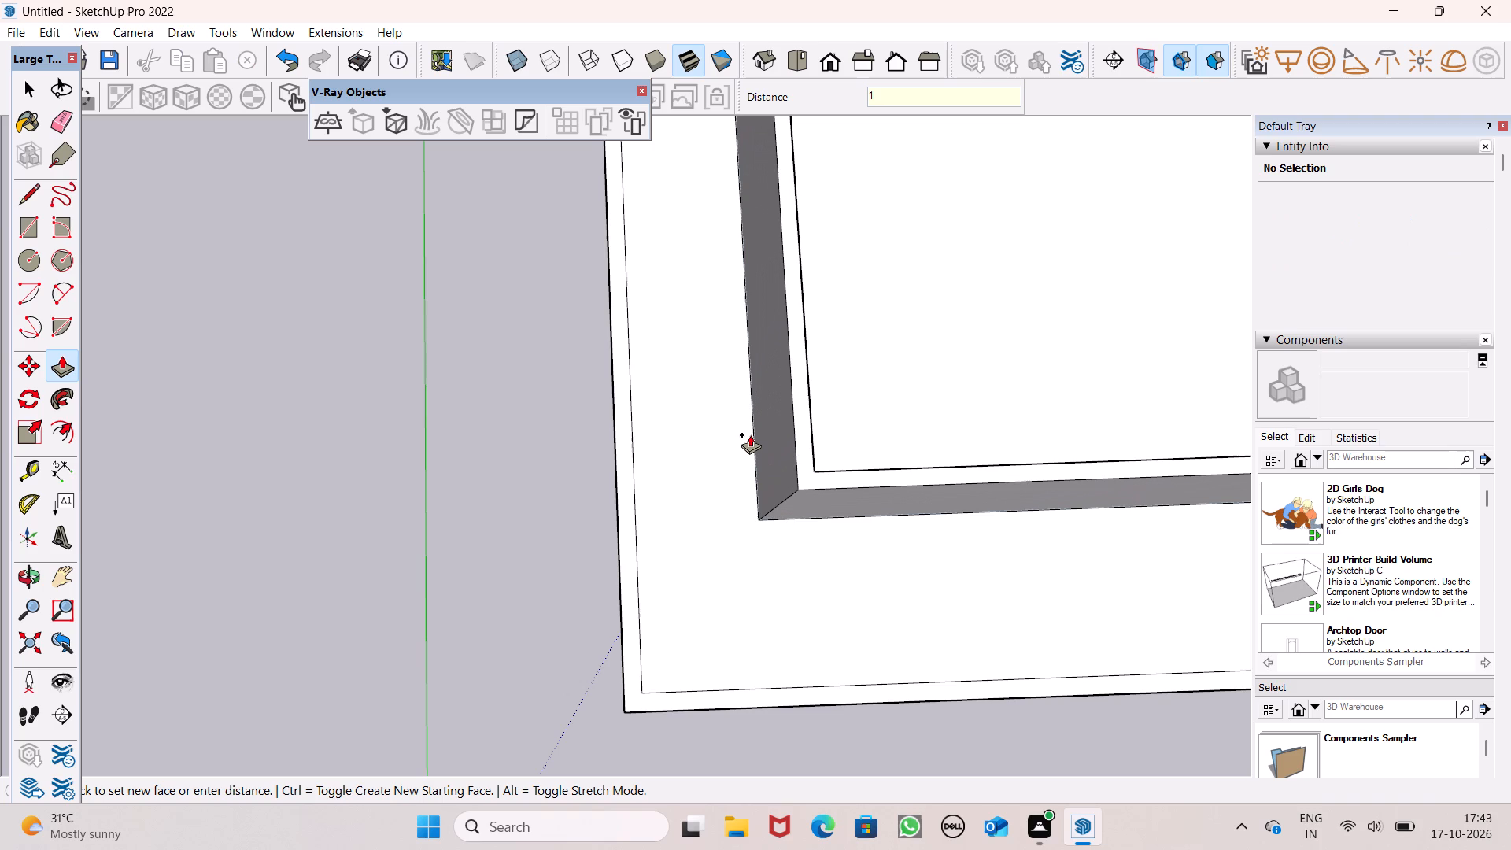
left_click_drag(750, 434, 750, 432)
type("0'")
key("Return")
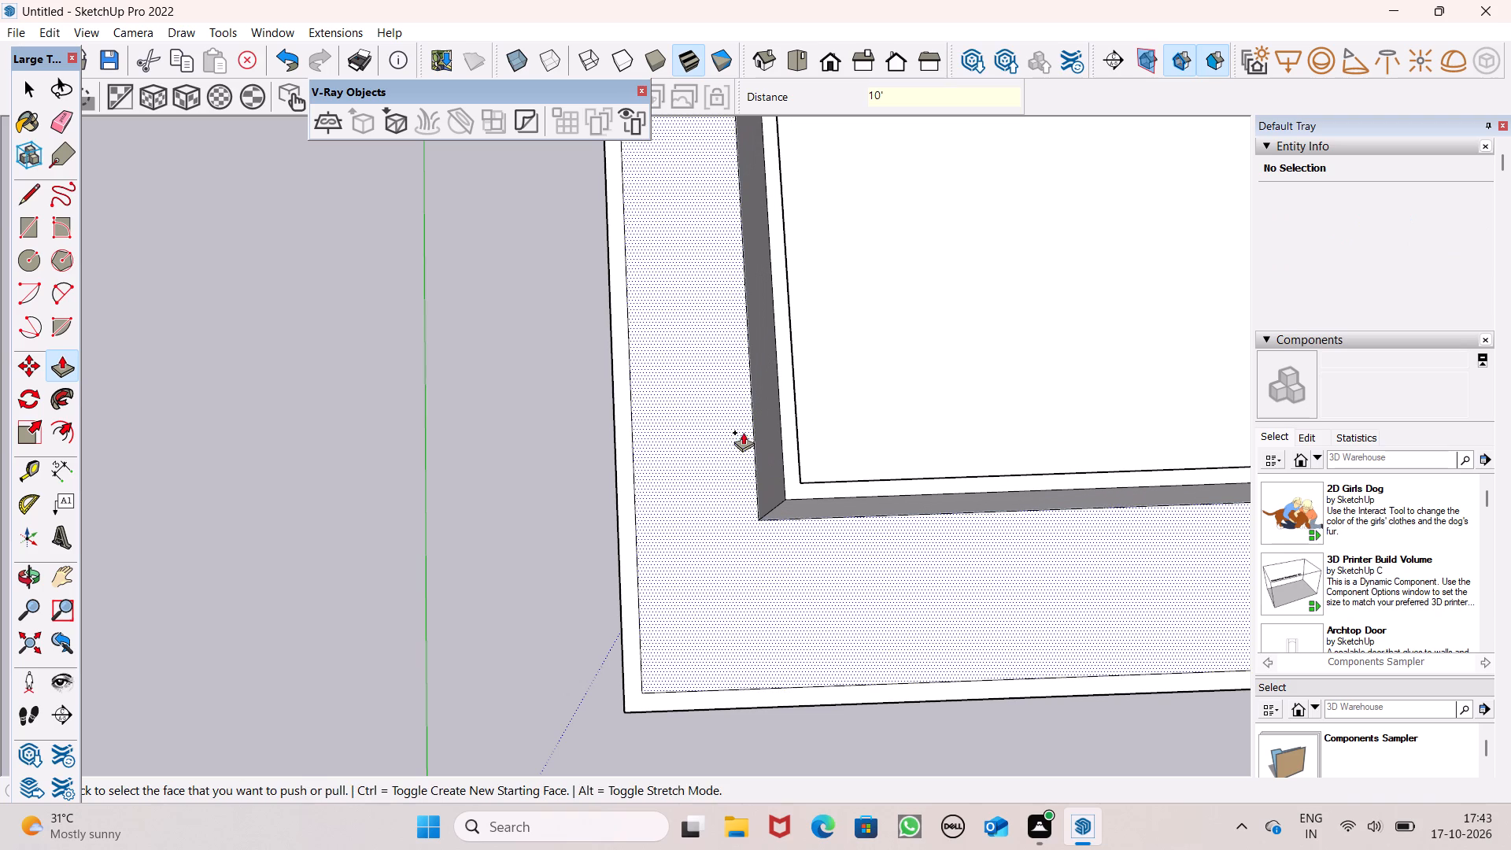
Examine the raised walls on the slab from several angles and distances.
scroll(739, 434, "down", 5)
middle_click_drag(771, 490, 752, 317)
key("space")
left_click(527, 341)
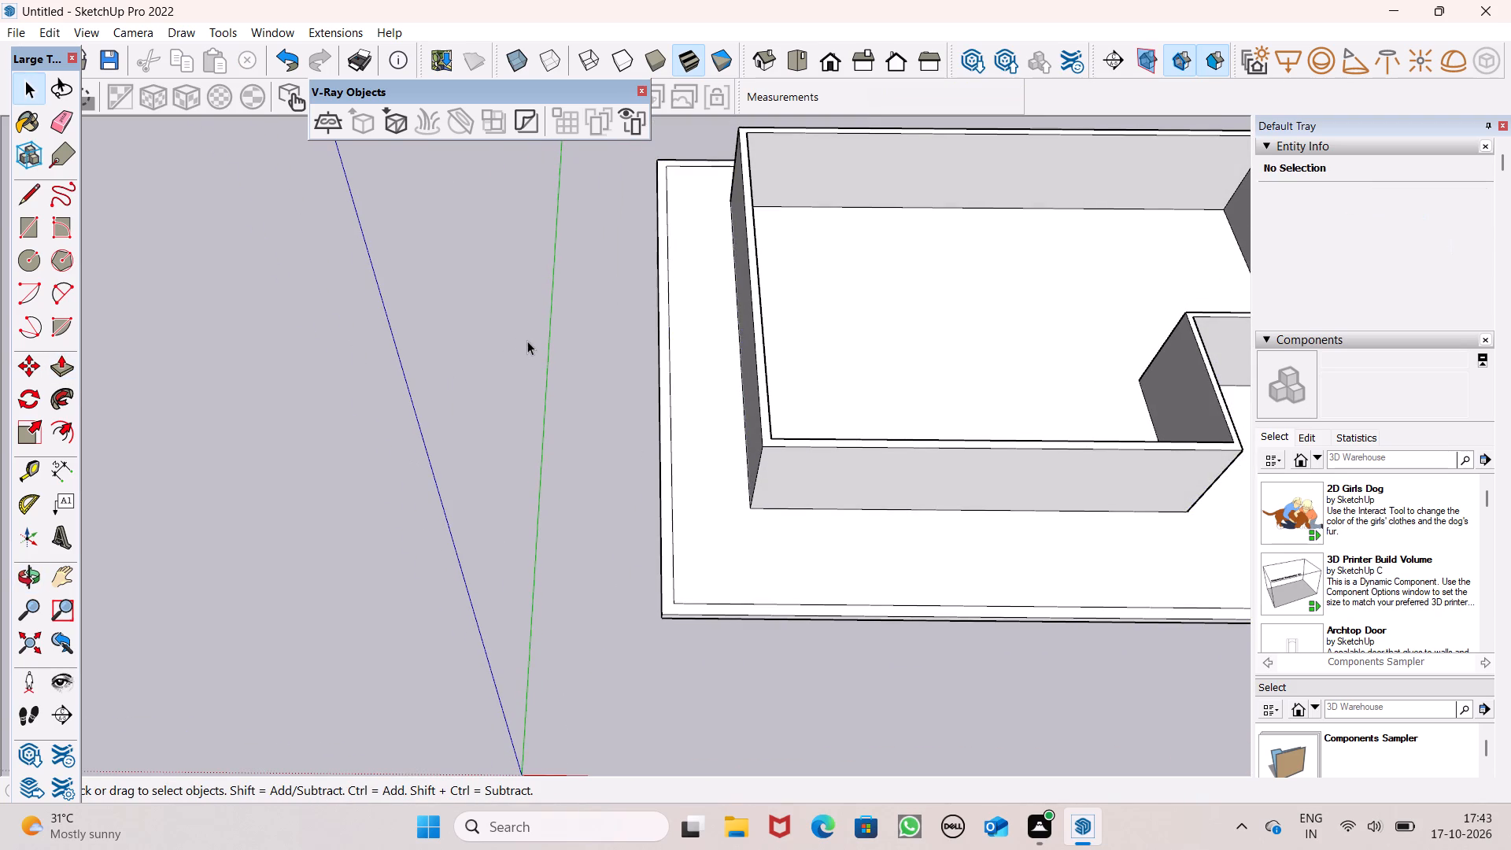
scroll(527, 341, "down", 5)
middle_click_drag(962, 400, 920, 249)
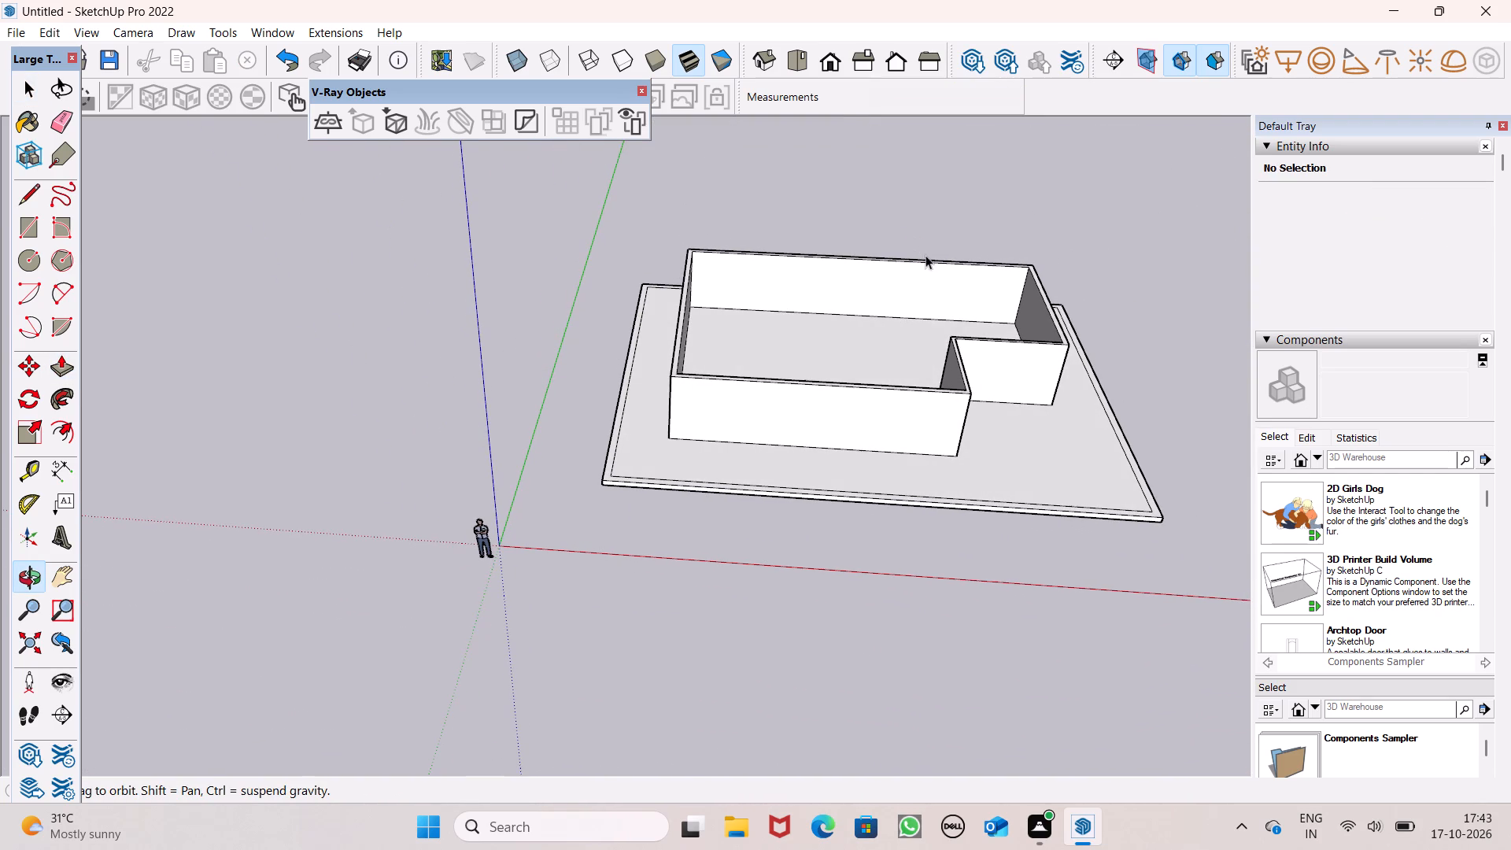
scroll(956, 488, "down", 2)
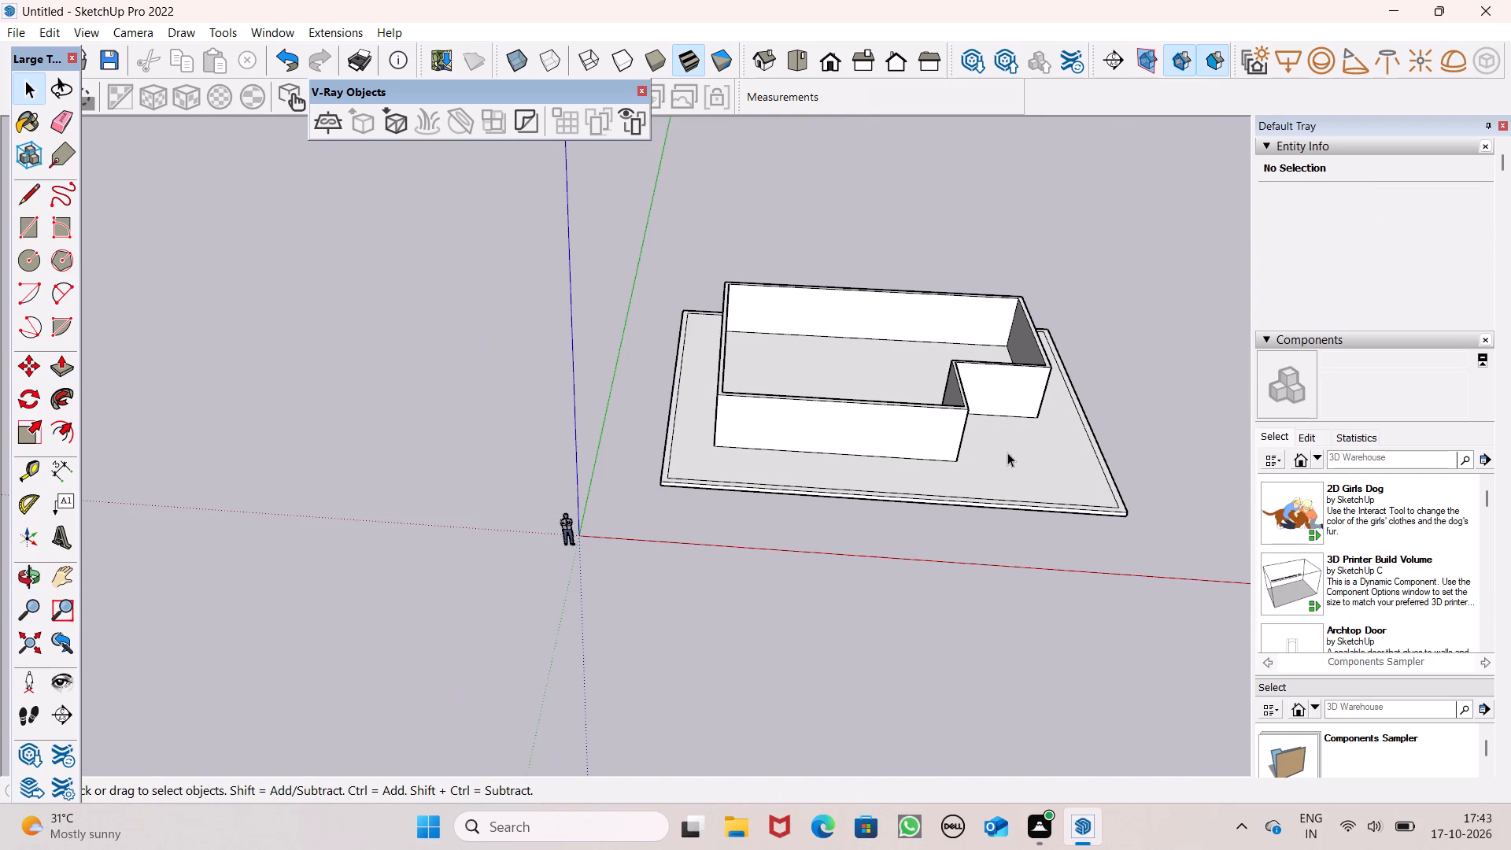
middle_click_drag(964, 394, 922, 263)
scroll(925, 344, "up", 1)
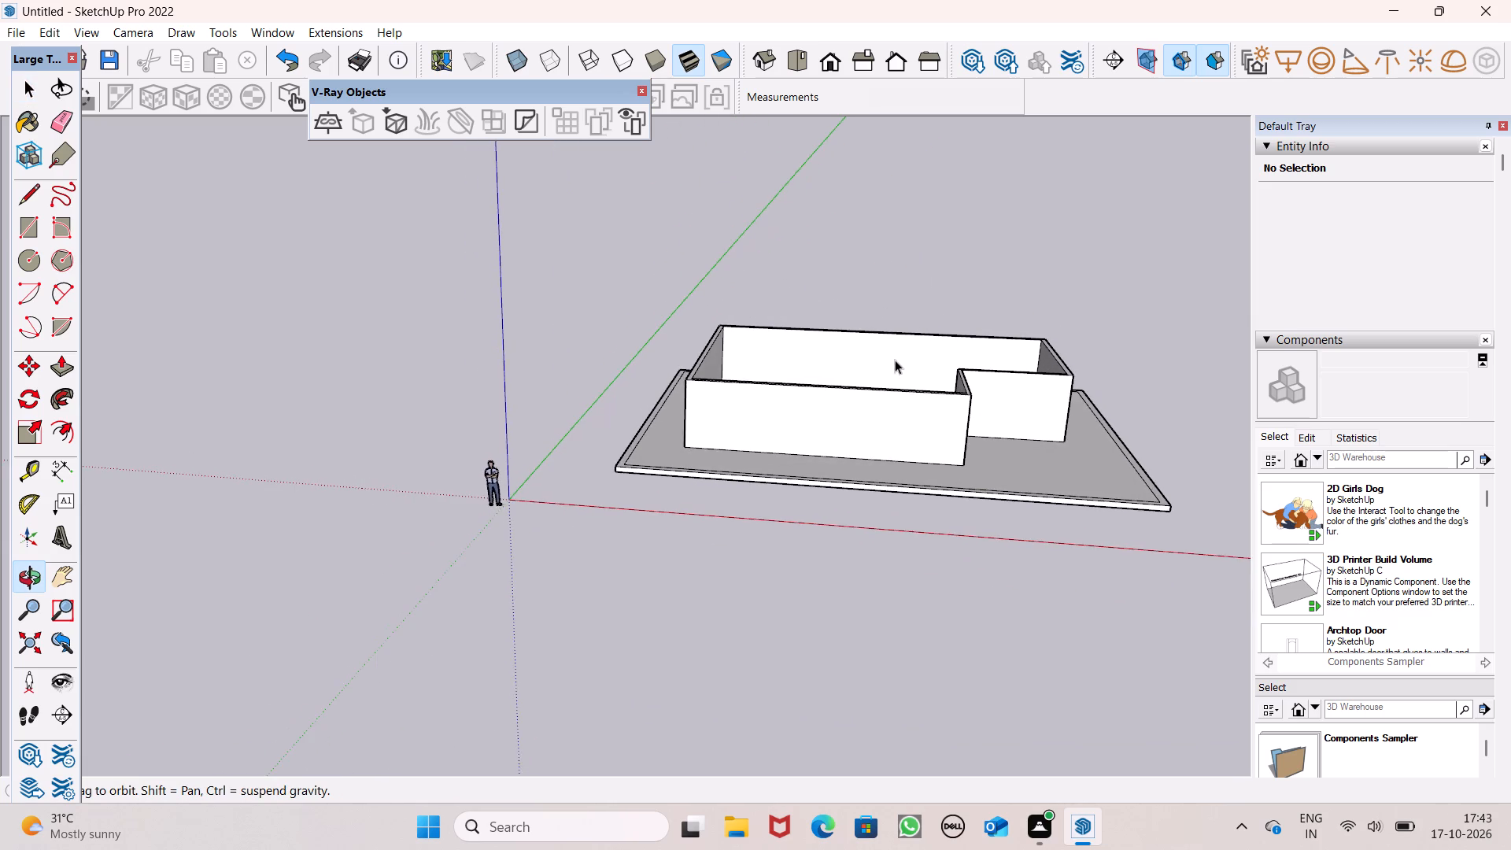
scroll(899, 362, "down", 1)
middle_click_drag(917, 377, 970, 365)
scroll(975, 384, "down", 1)
middle_click_drag(988, 394, 985, 427)
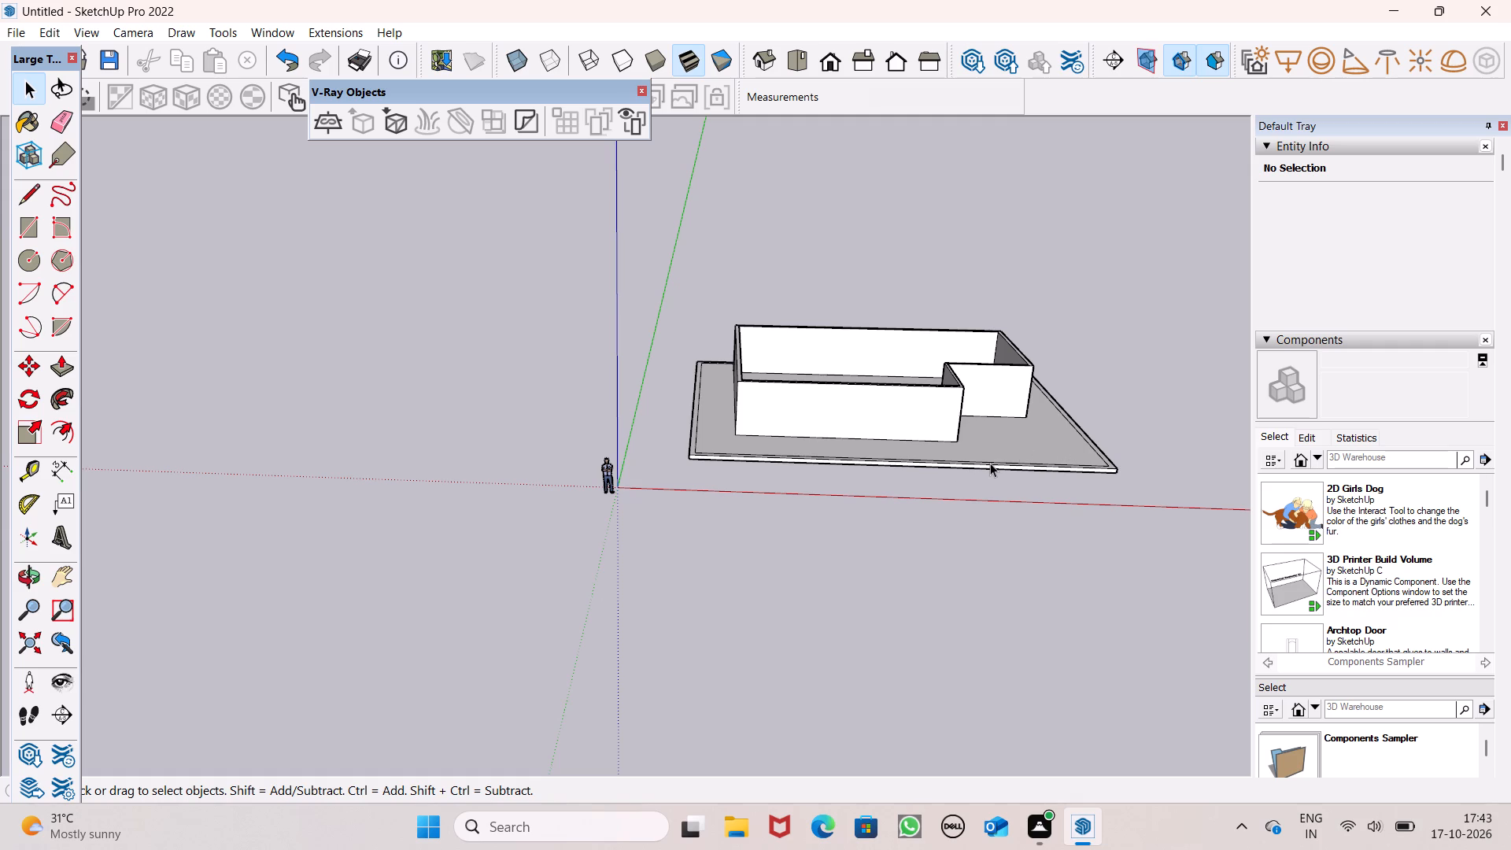
scroll(966, 369, "up", 1)
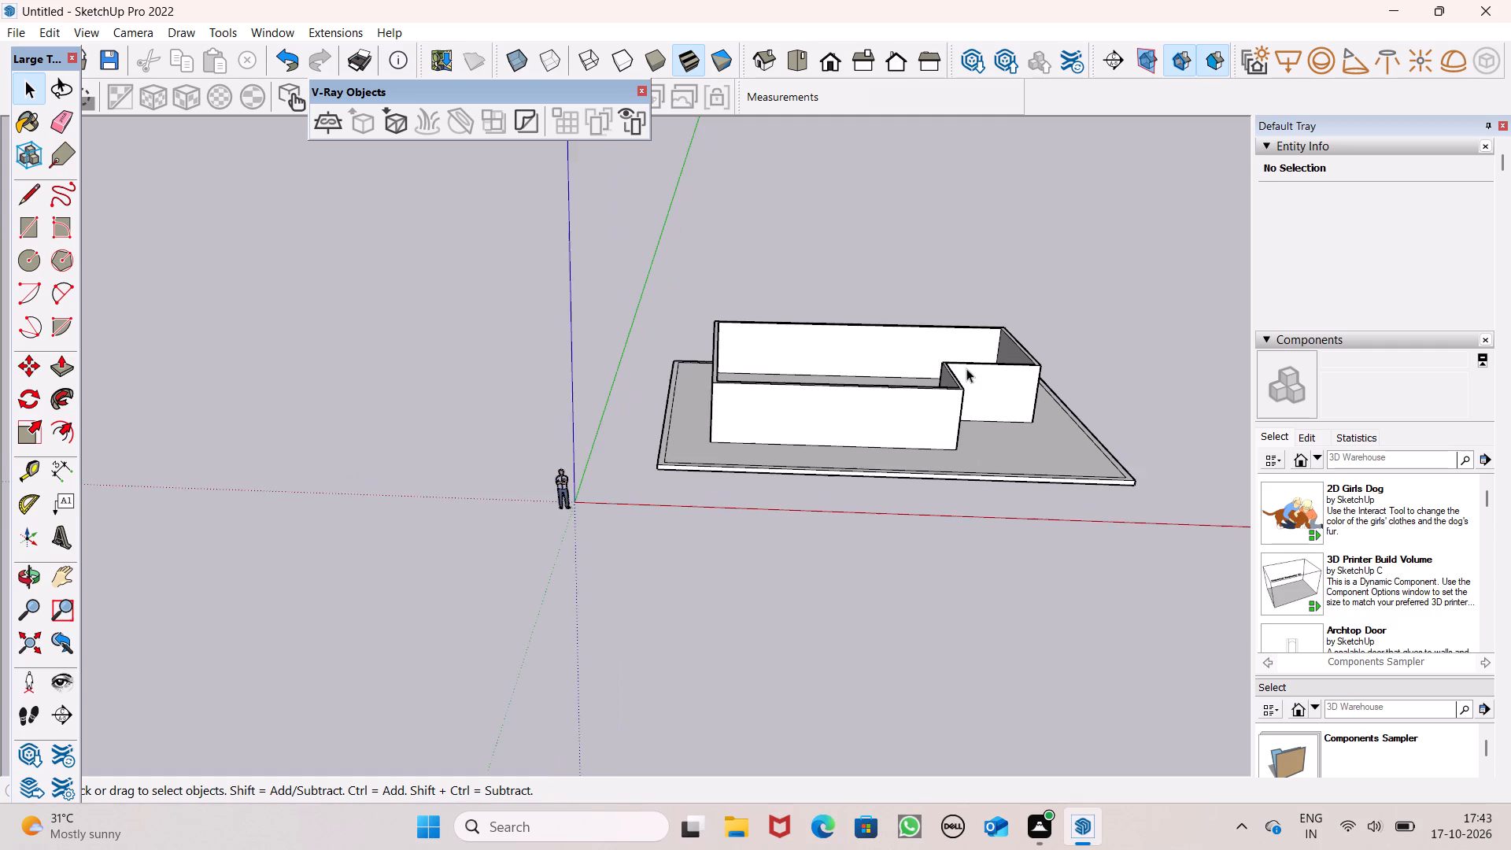
scroll(966, 368, "up", 3)
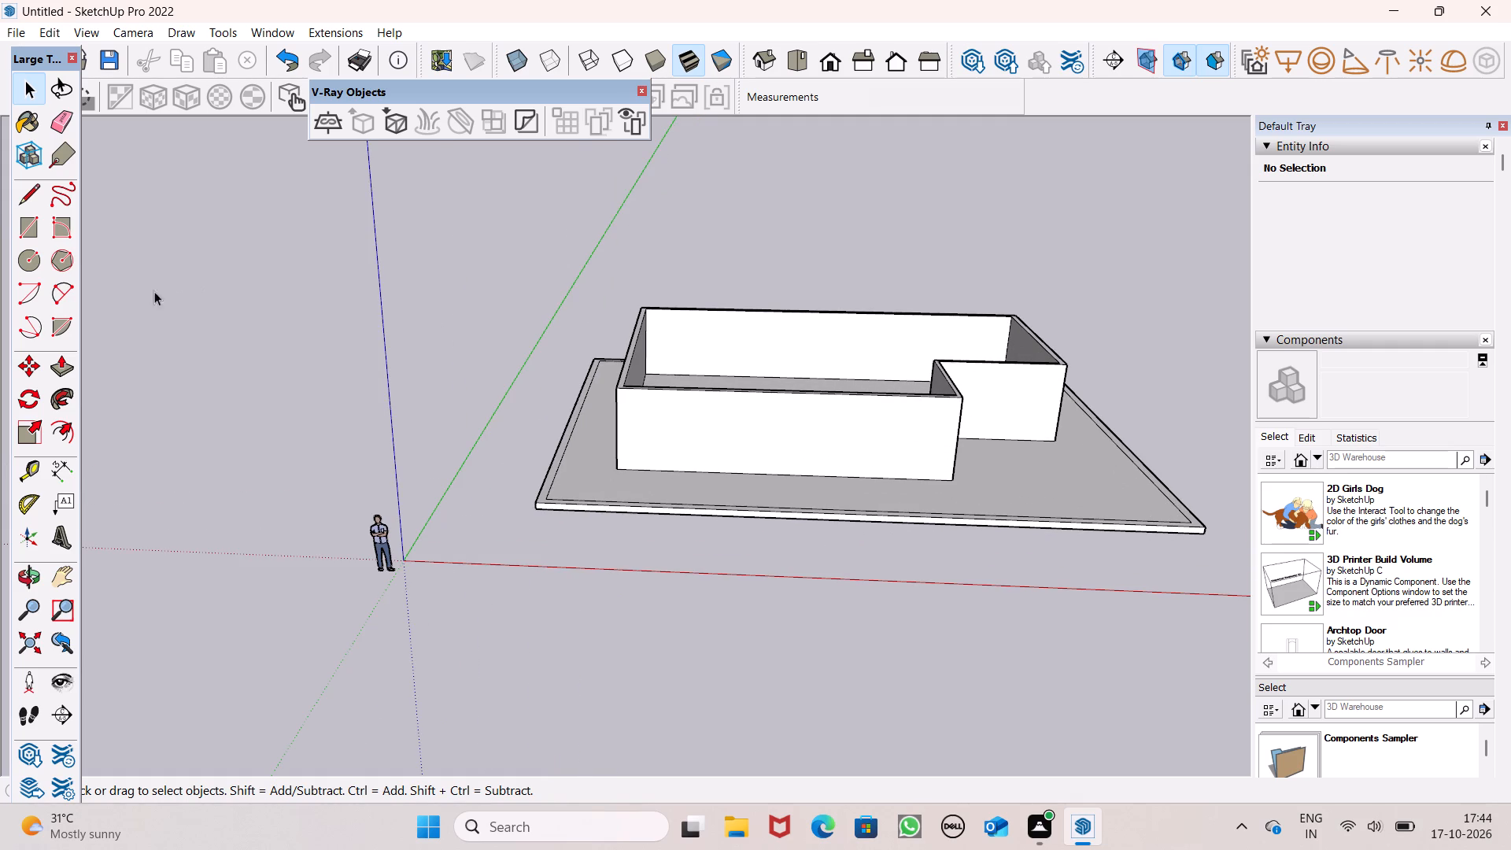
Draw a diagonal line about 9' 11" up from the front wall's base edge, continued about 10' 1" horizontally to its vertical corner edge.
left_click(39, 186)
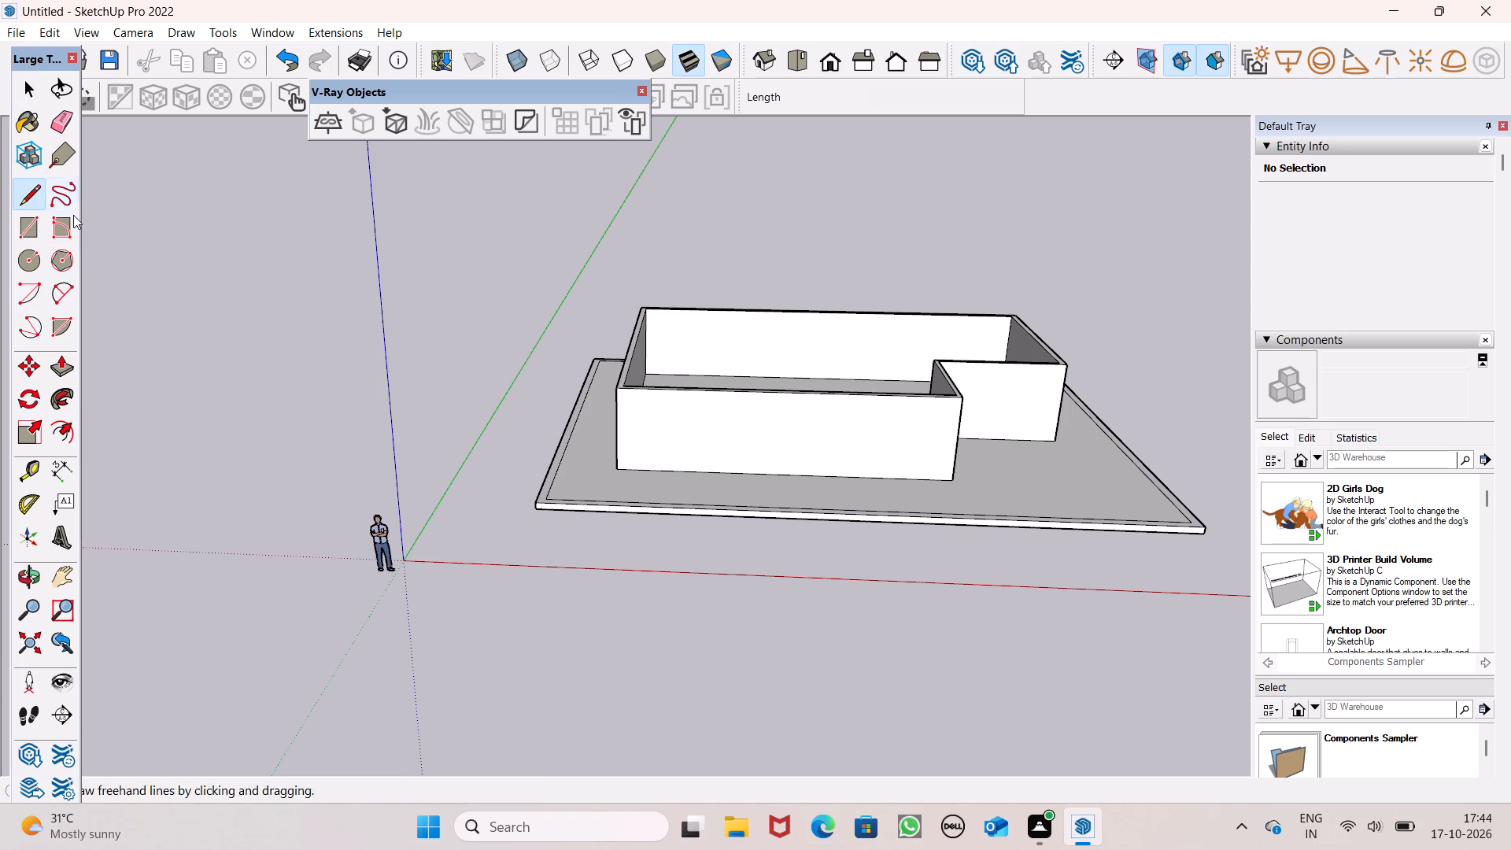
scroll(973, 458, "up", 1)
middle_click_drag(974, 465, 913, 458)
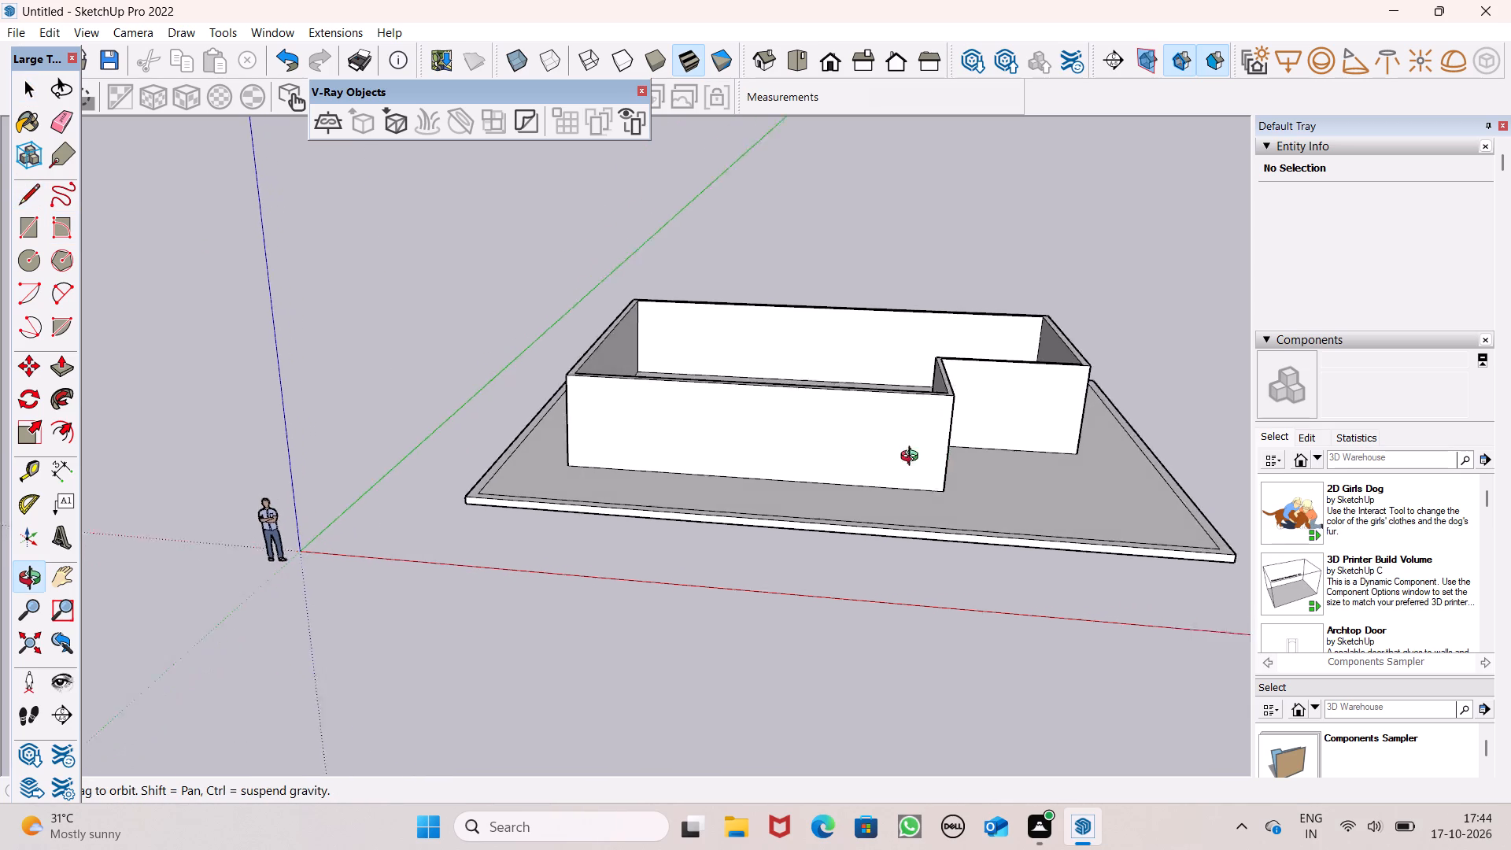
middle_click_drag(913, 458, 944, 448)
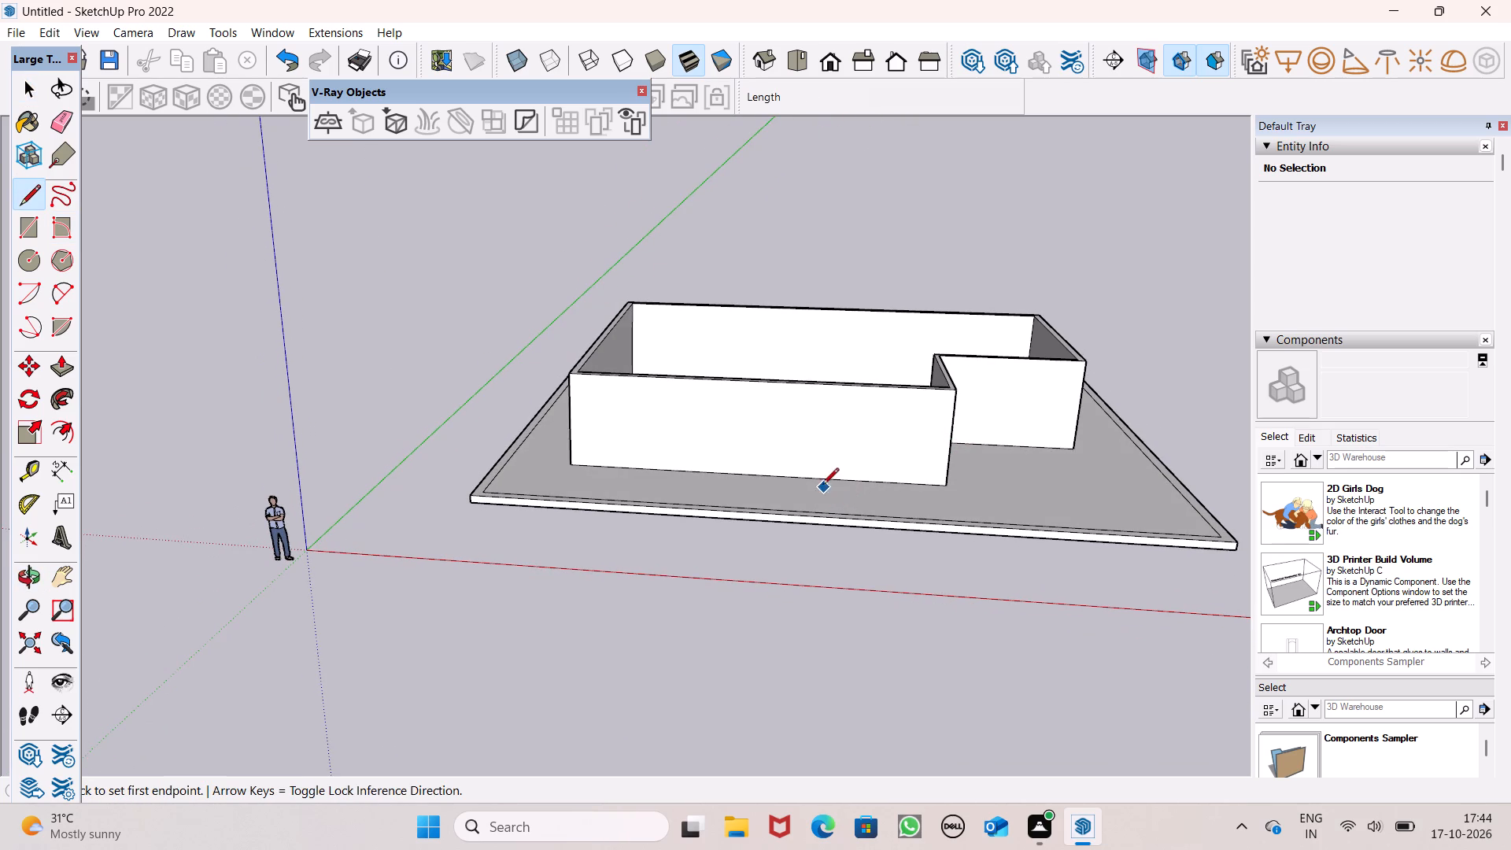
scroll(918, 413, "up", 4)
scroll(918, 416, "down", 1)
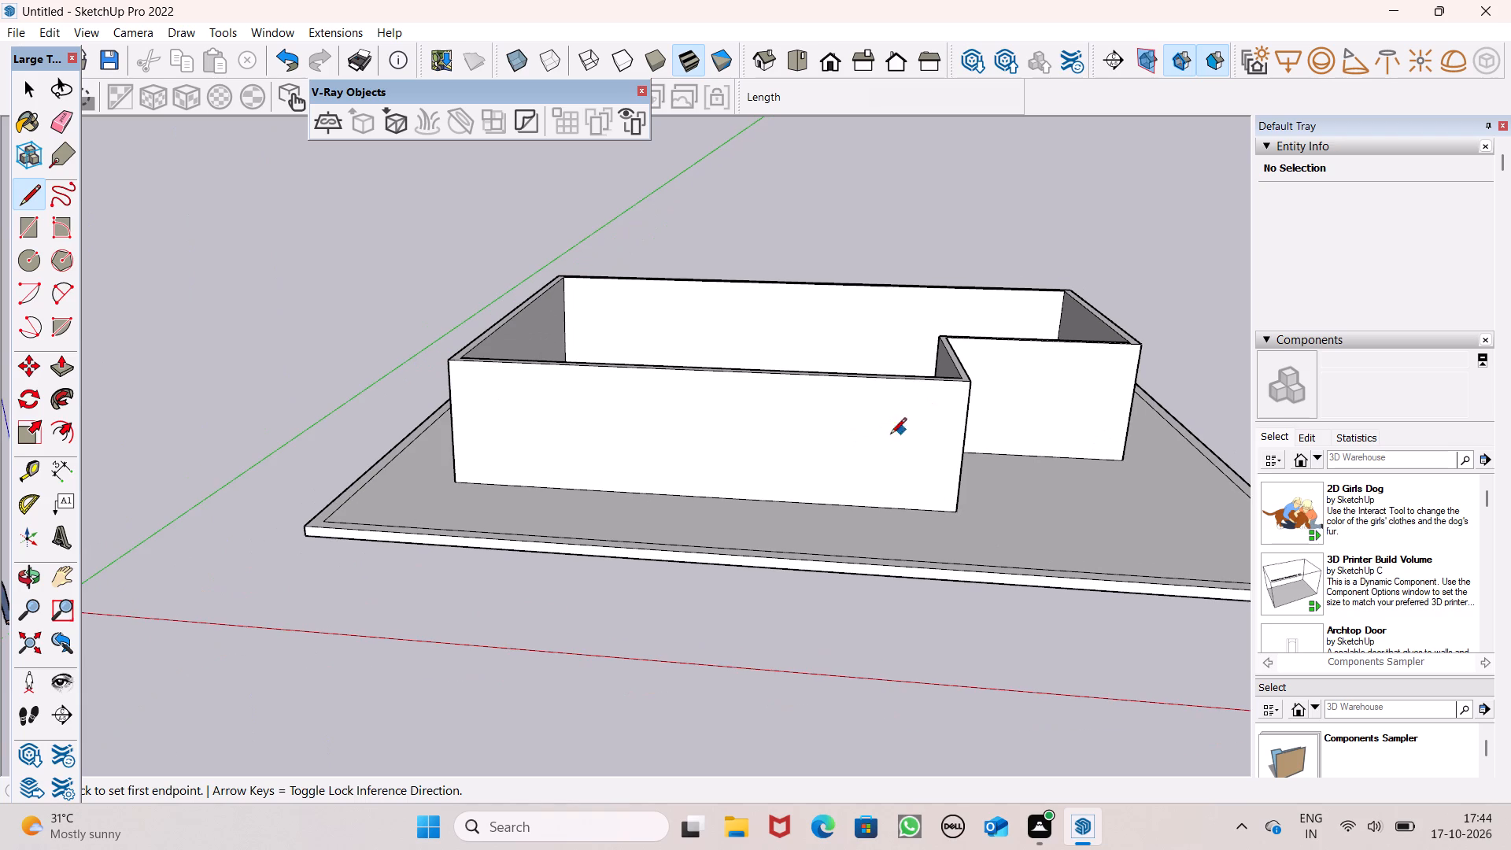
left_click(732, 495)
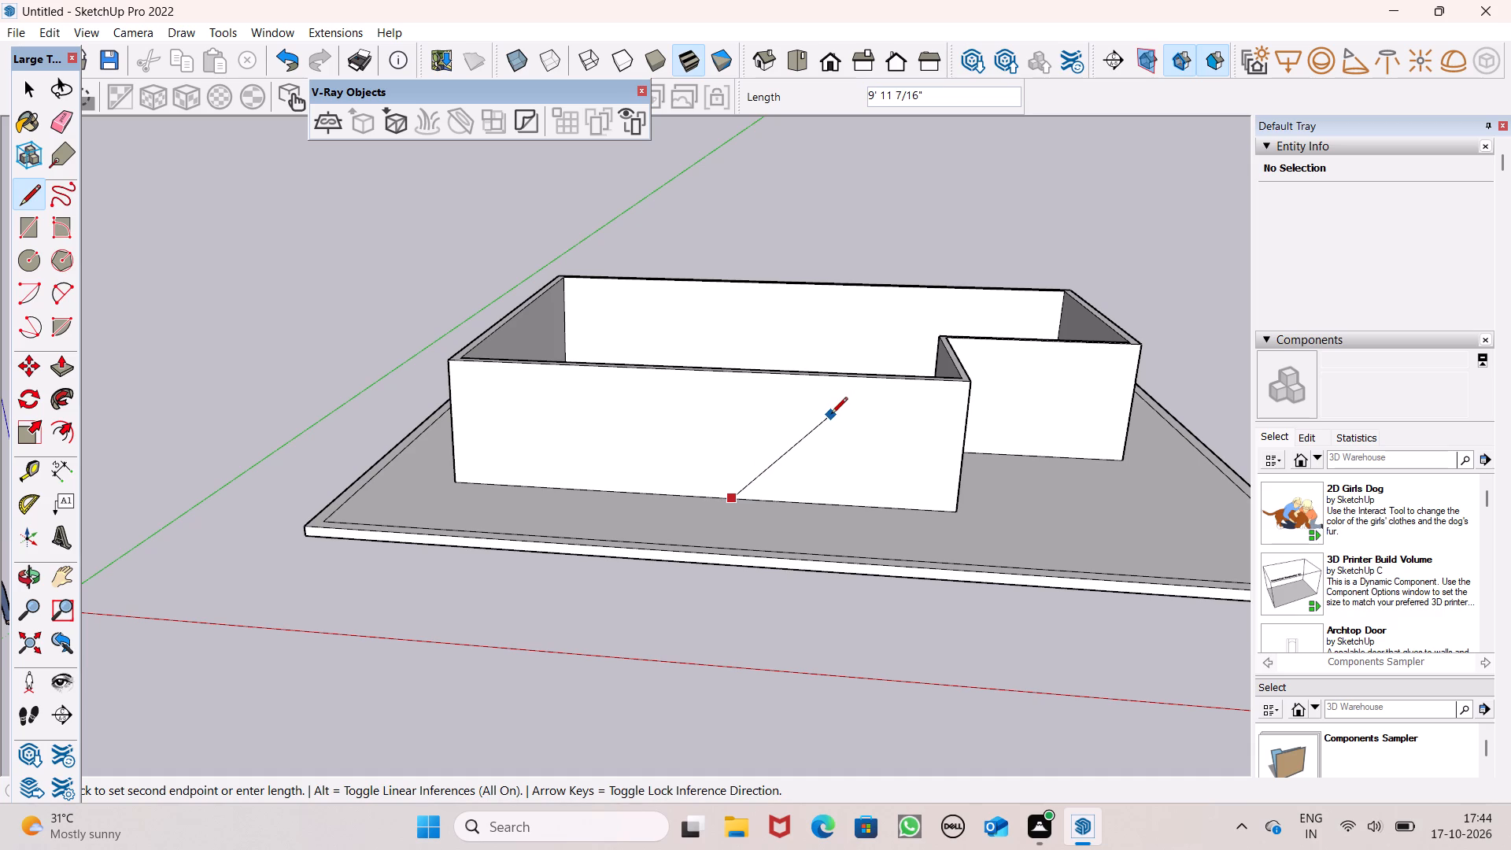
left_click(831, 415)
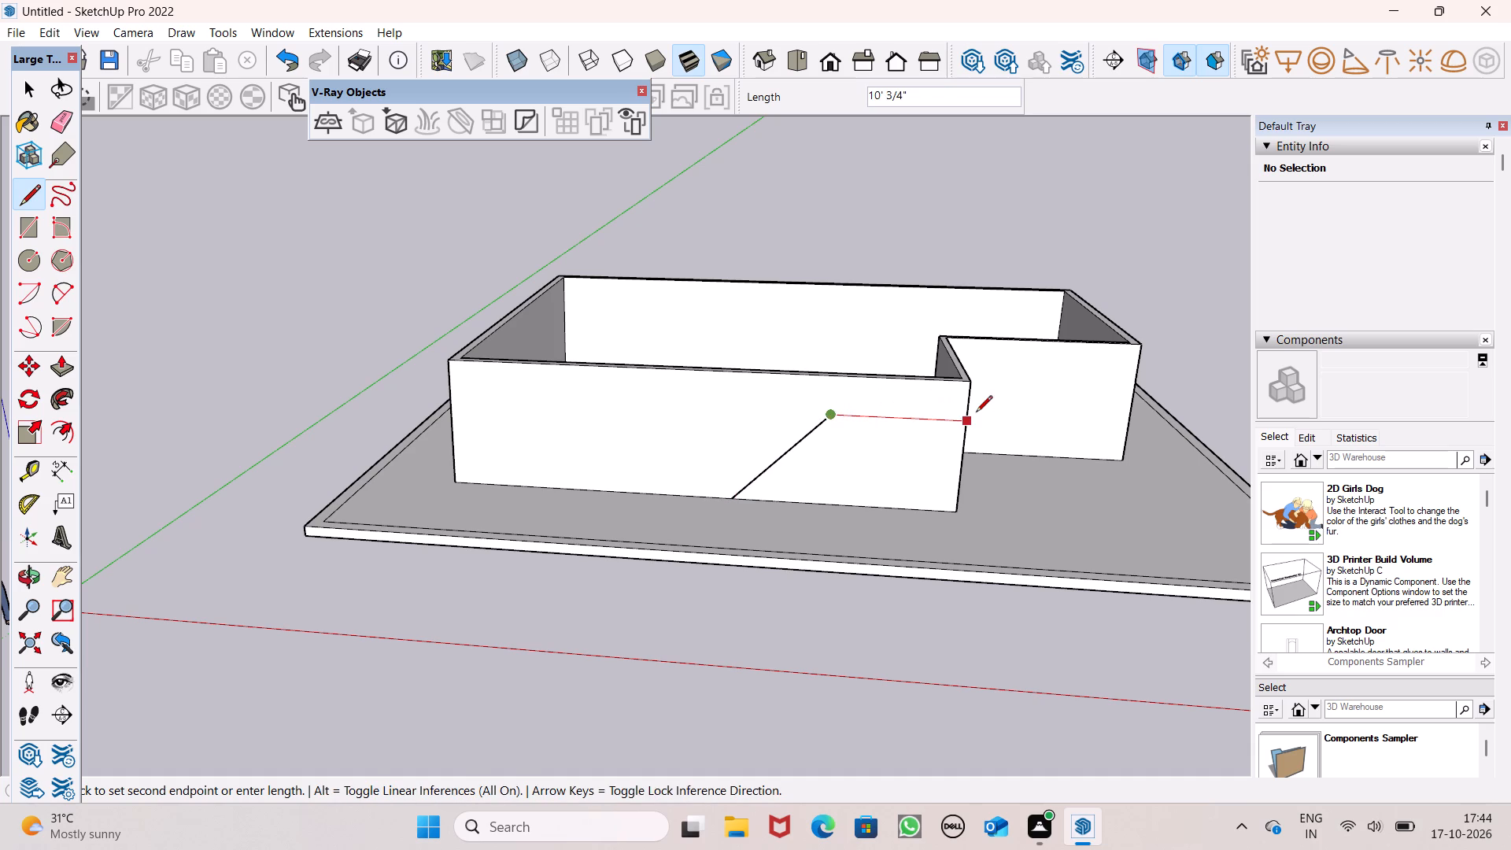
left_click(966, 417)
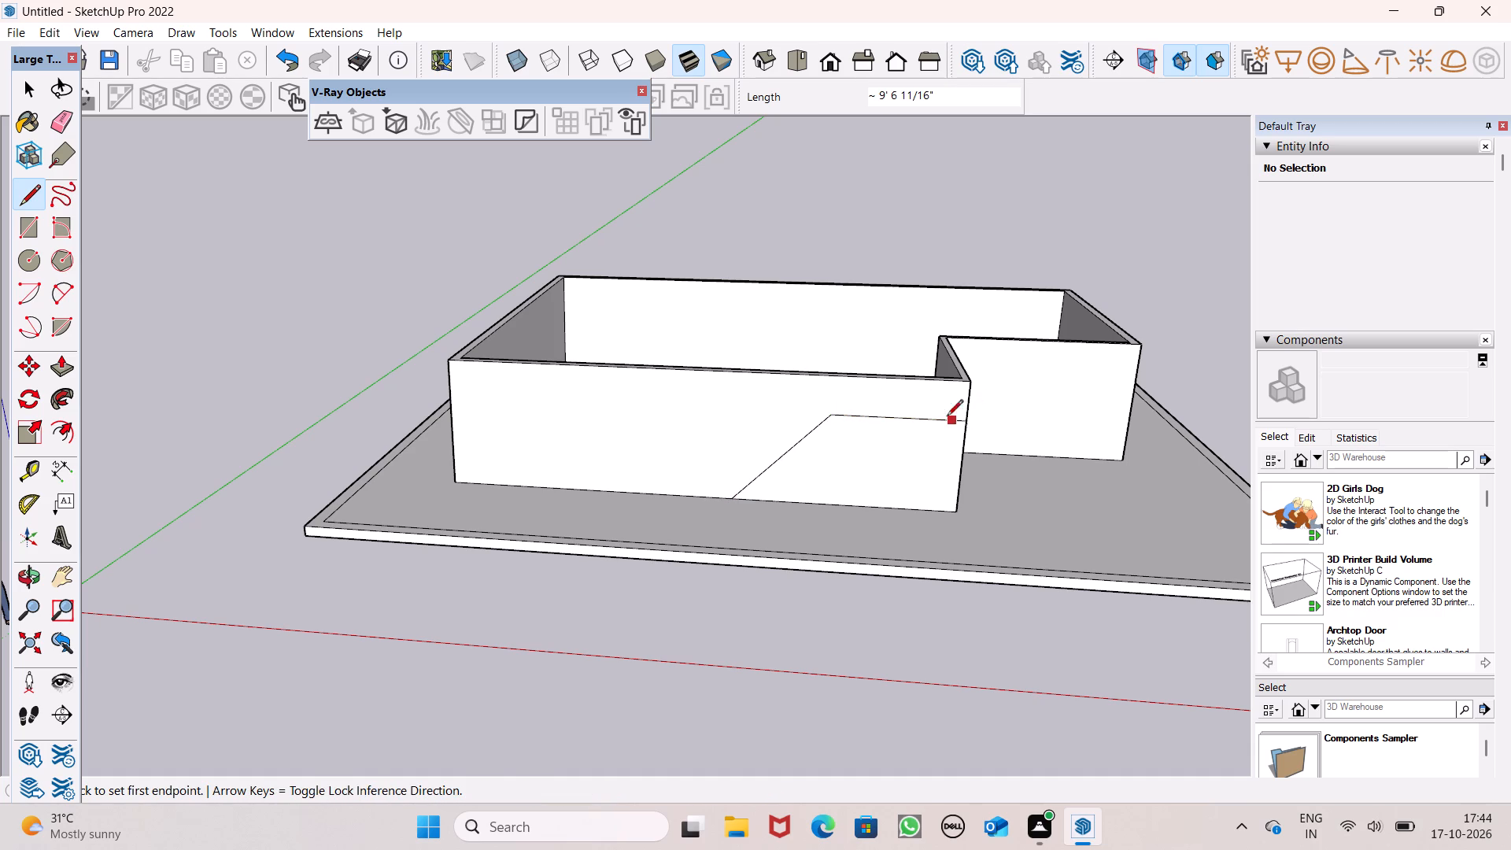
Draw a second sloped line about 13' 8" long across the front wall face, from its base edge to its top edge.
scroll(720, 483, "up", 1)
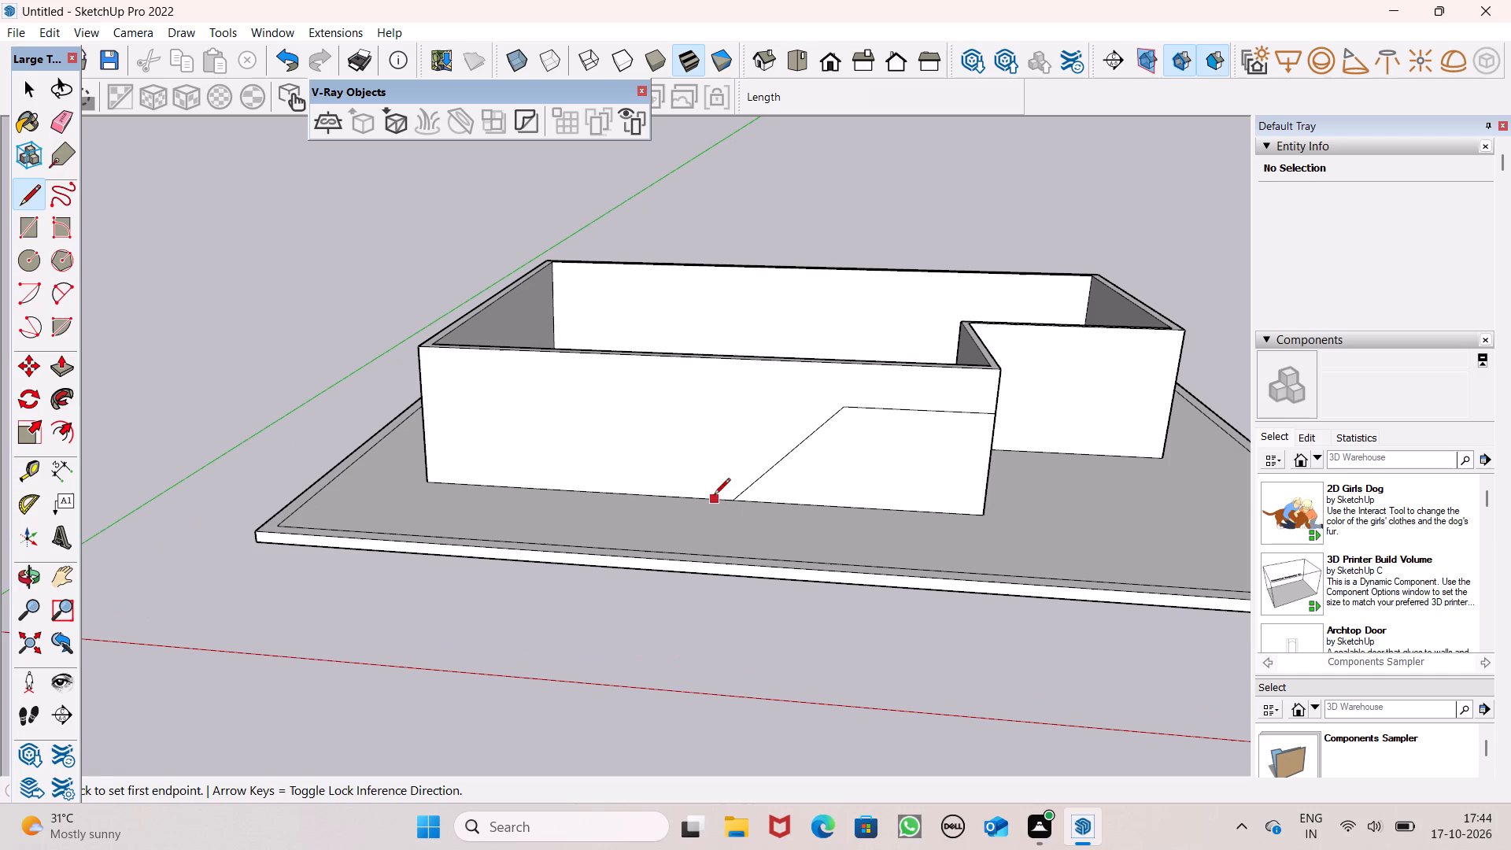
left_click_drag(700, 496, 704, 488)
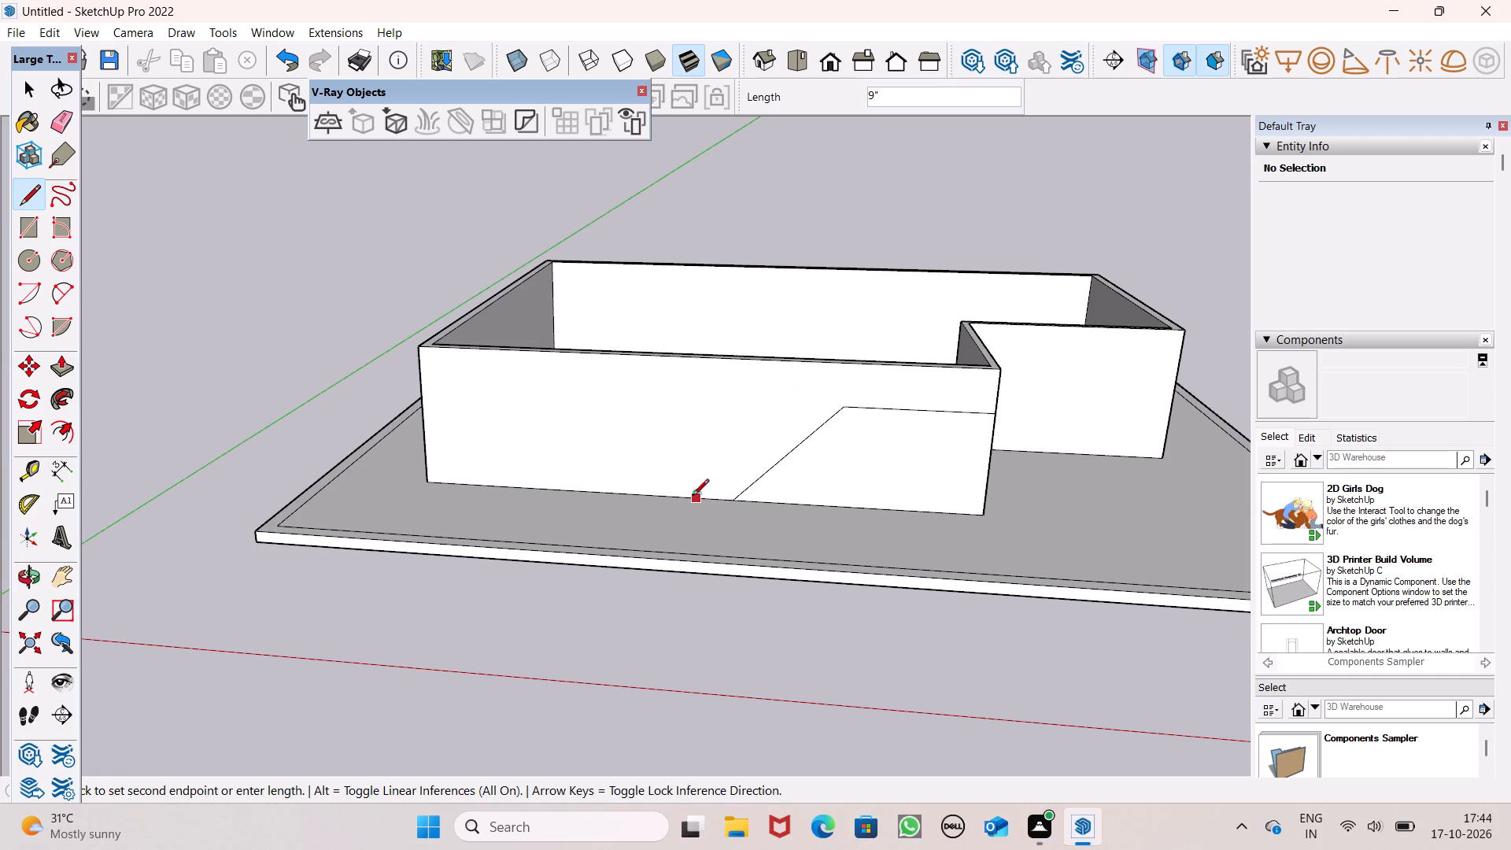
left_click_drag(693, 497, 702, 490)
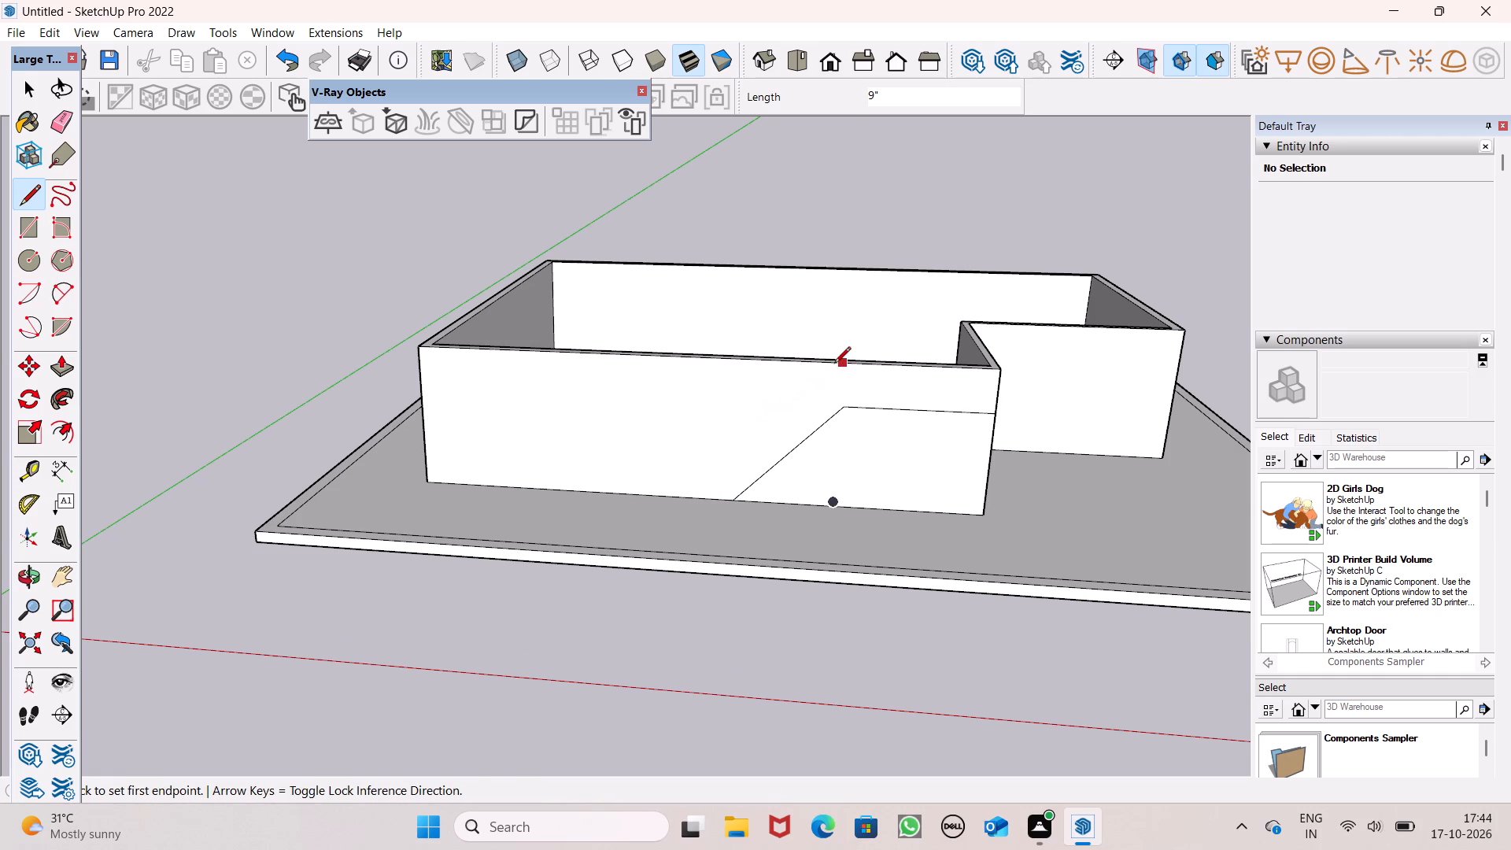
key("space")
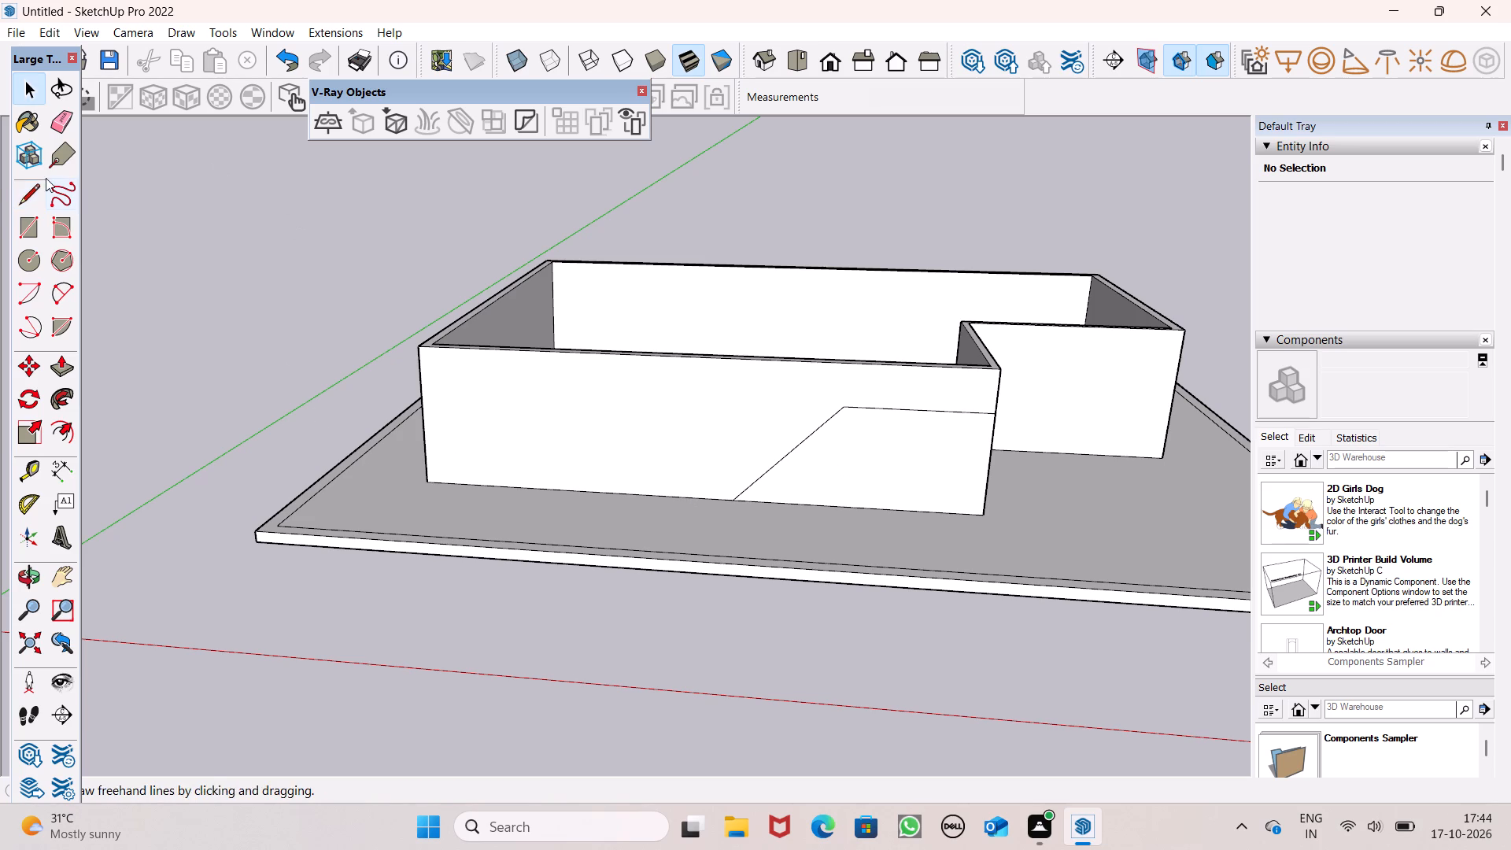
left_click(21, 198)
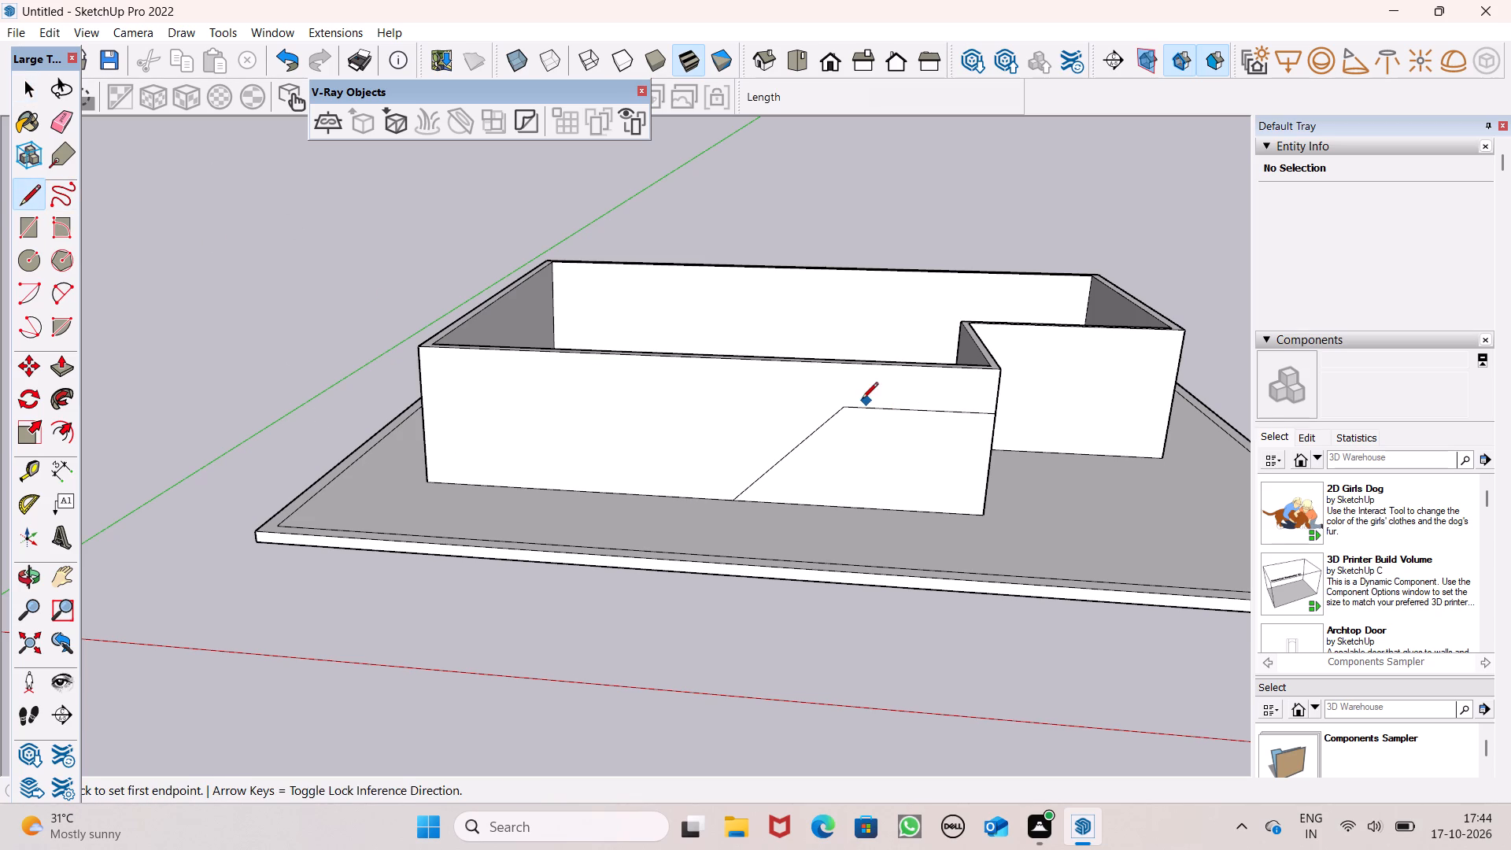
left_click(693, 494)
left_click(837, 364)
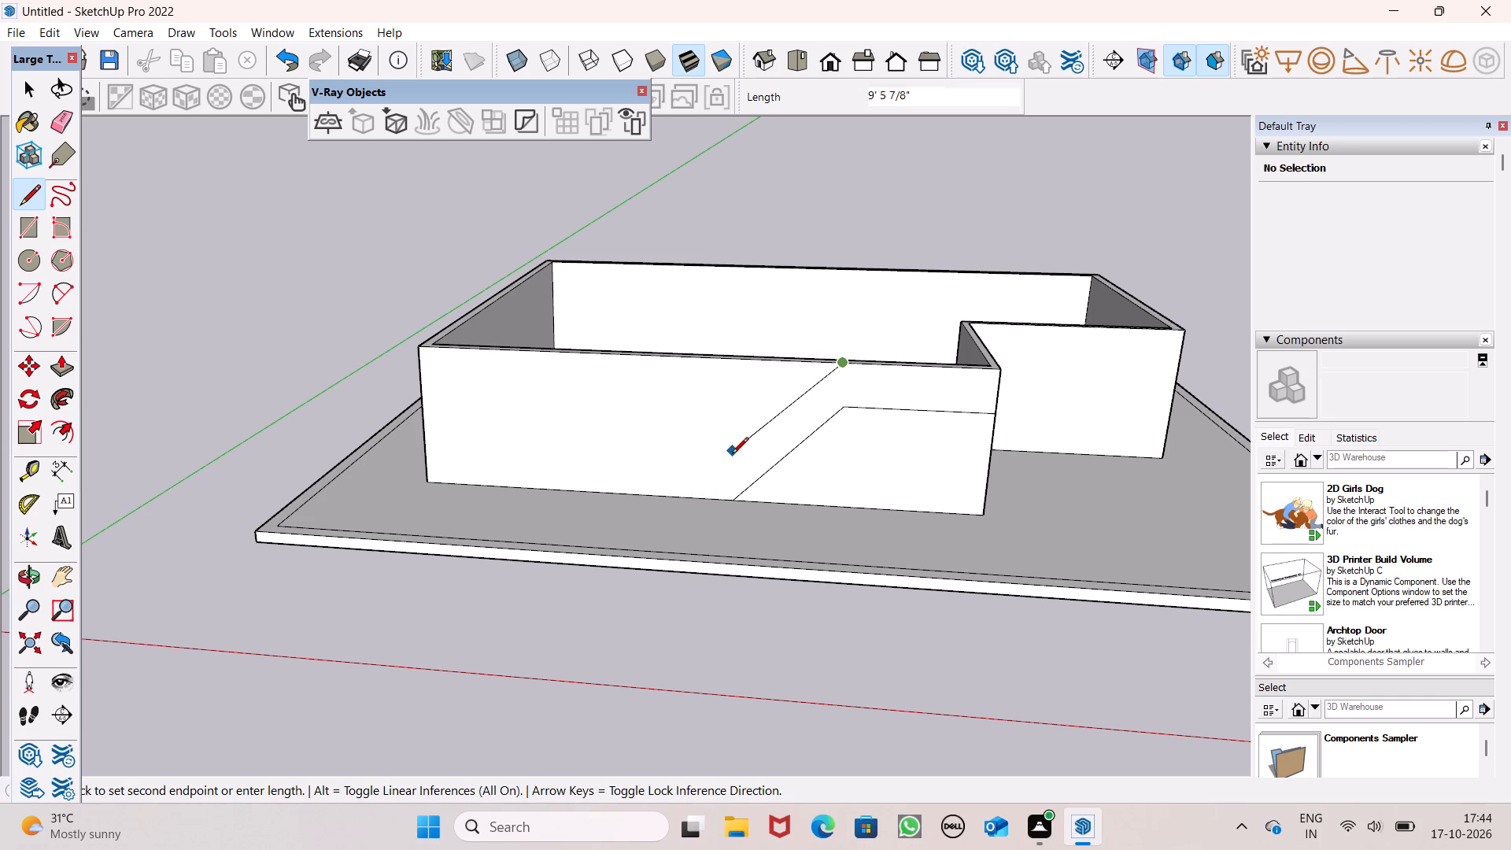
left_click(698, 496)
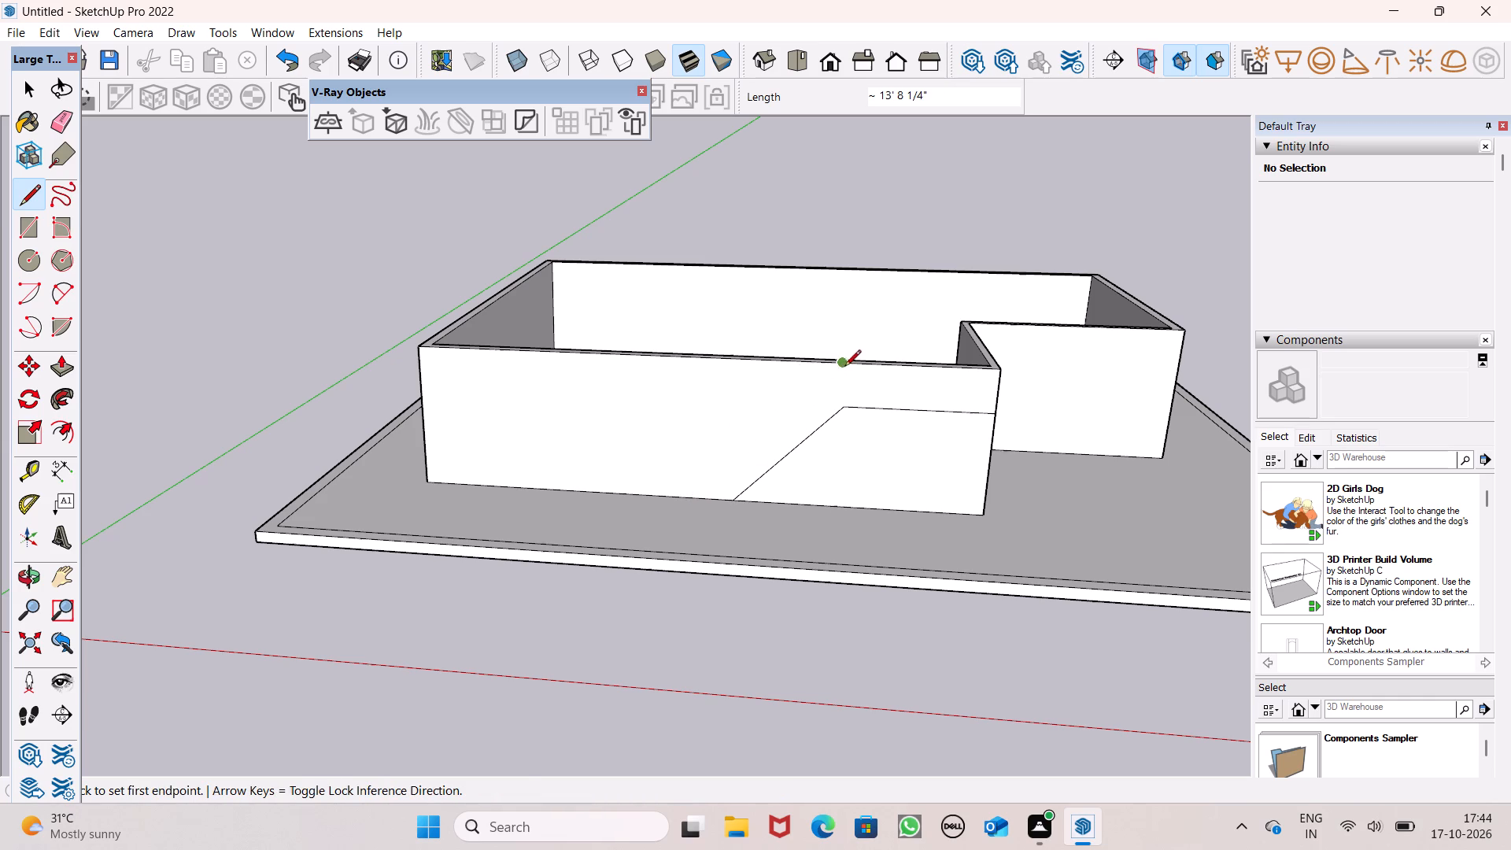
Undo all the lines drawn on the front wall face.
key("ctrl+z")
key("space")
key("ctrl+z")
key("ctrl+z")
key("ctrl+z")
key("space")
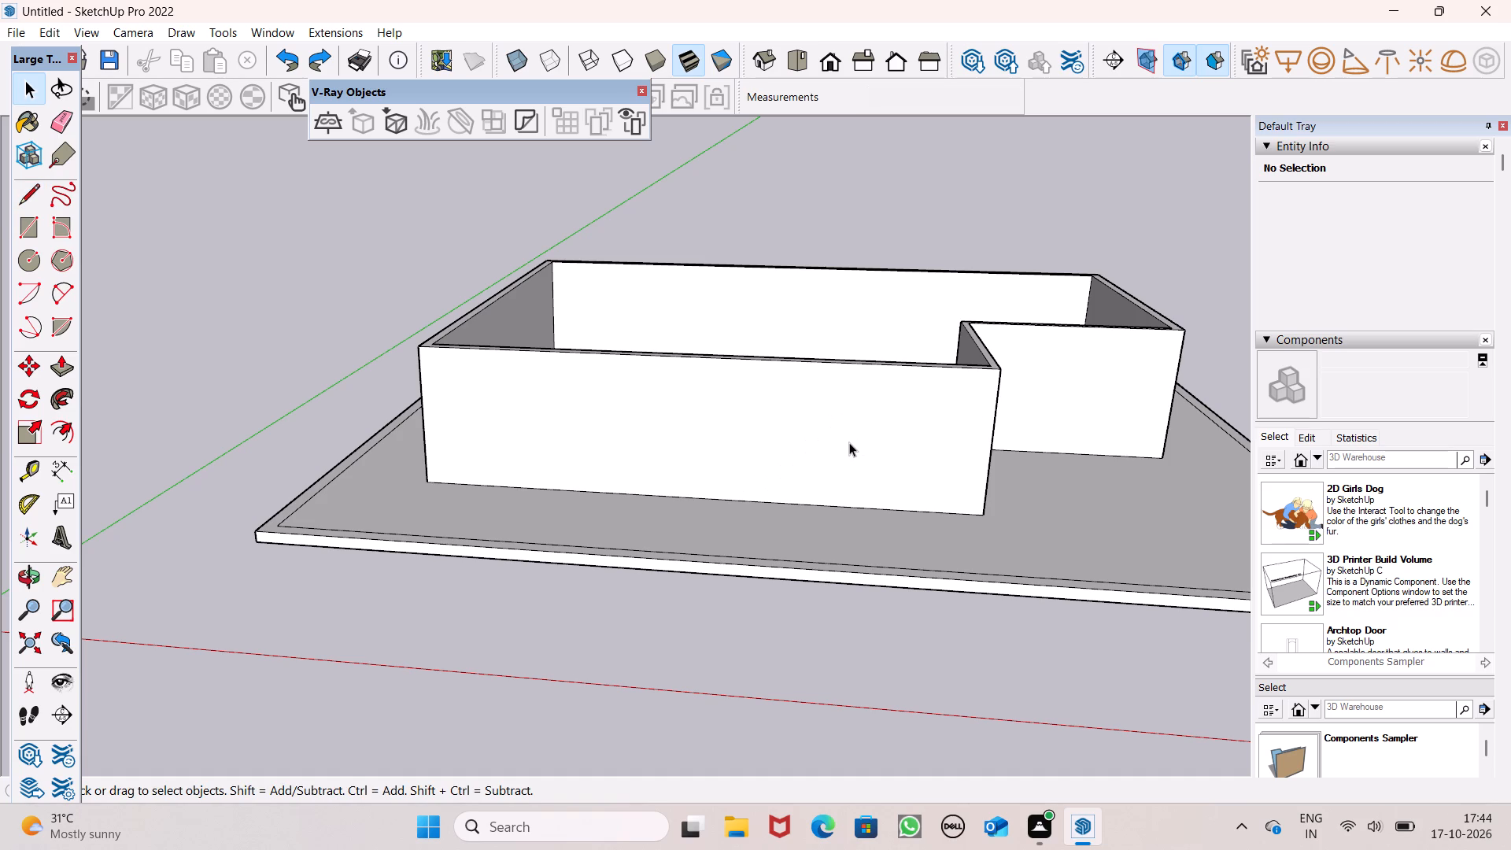
Examine the plain walls and the slab from low and high viewpoints.
scroll(849, 456, "down", 8)
middle_click_drag(857, 466, 859, 456)
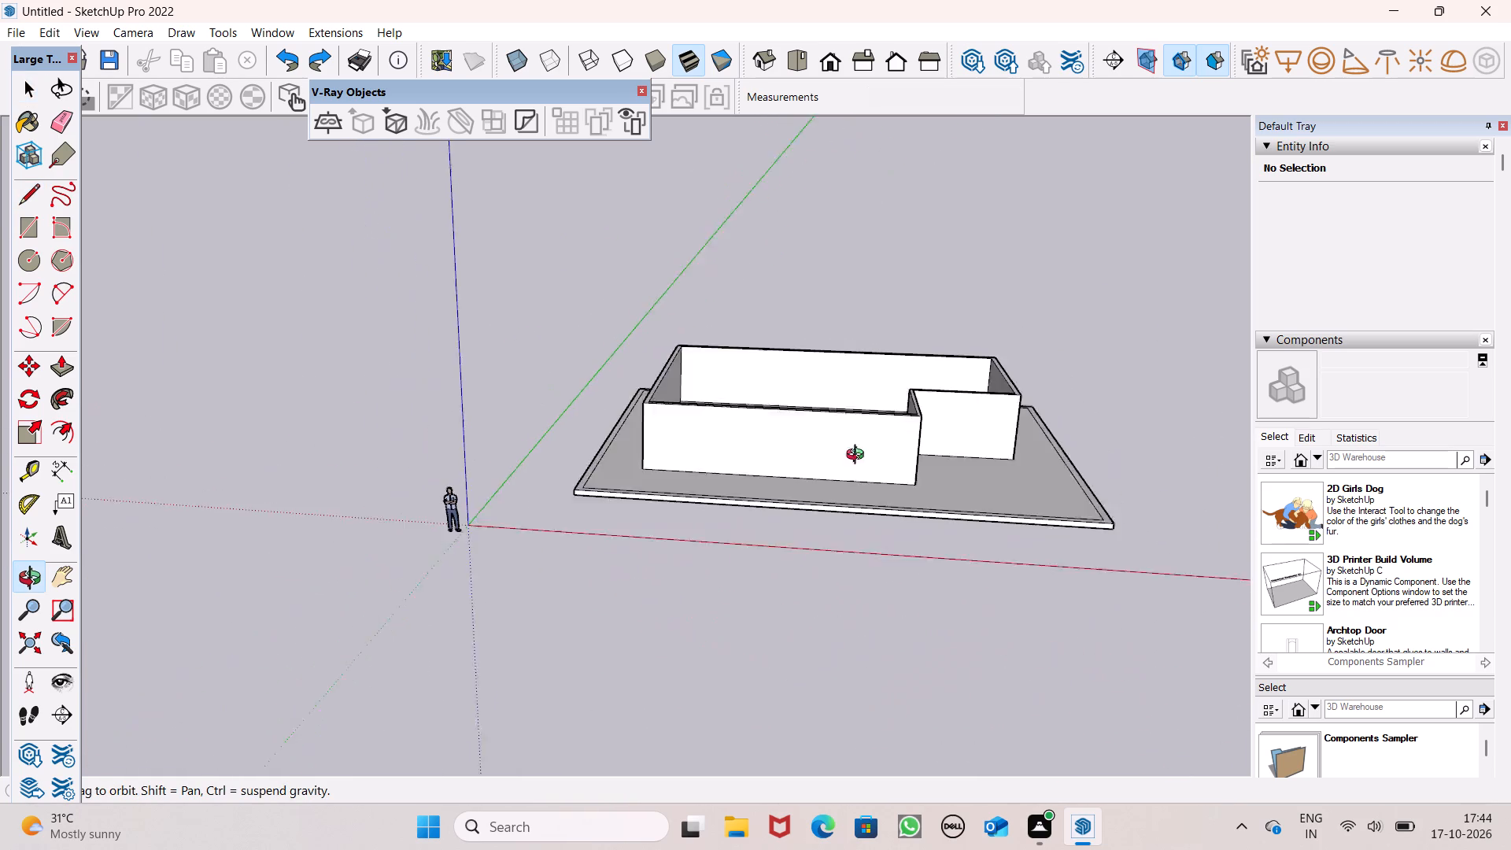
middle_click_drag(859, 456, 884, 438)
scroll(880, 442, "up", 1)
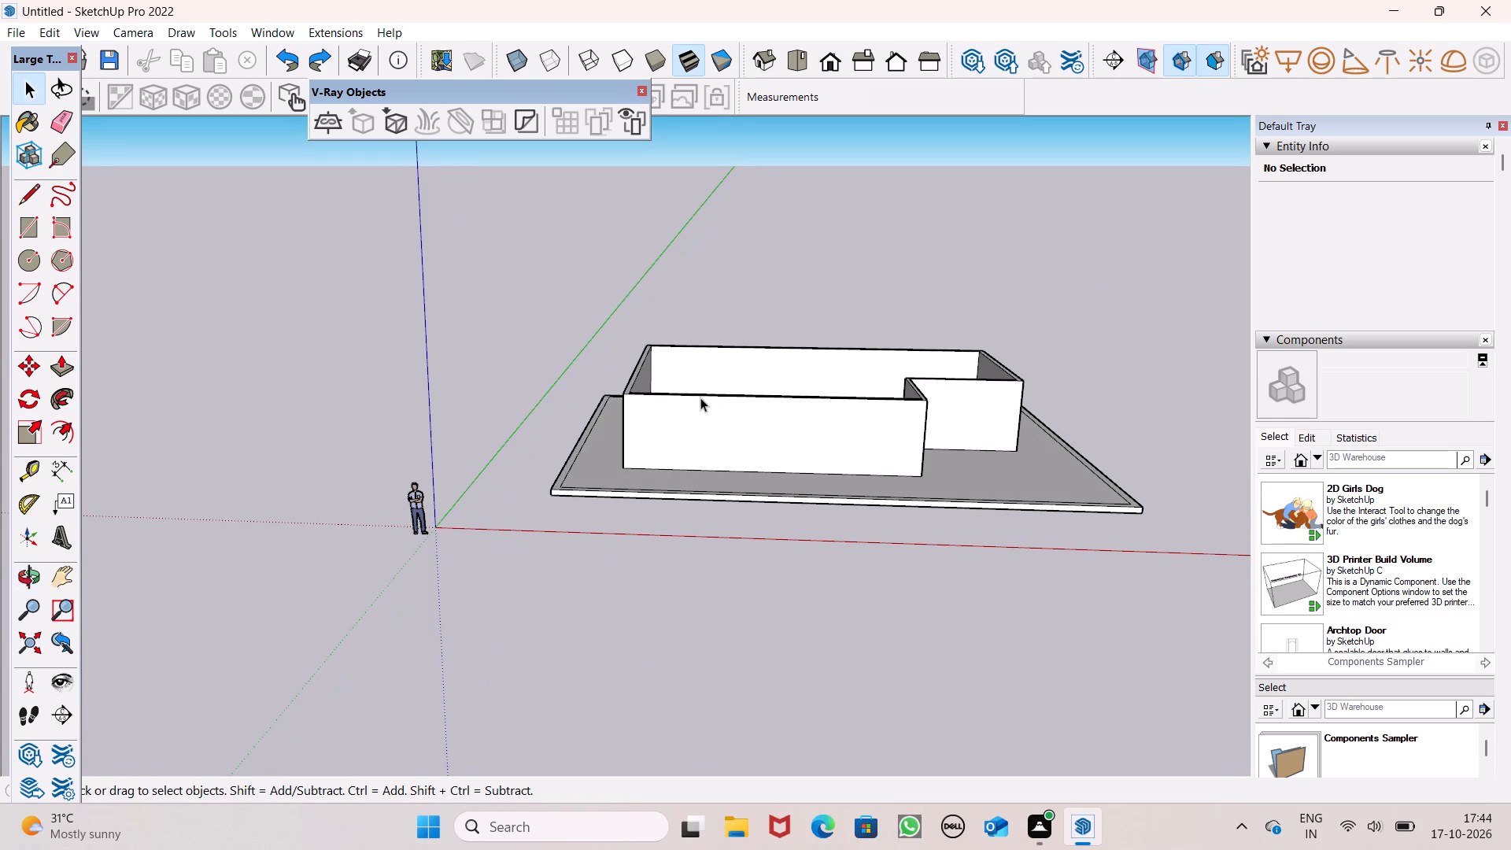
scroll(700, 397, "up", 1)
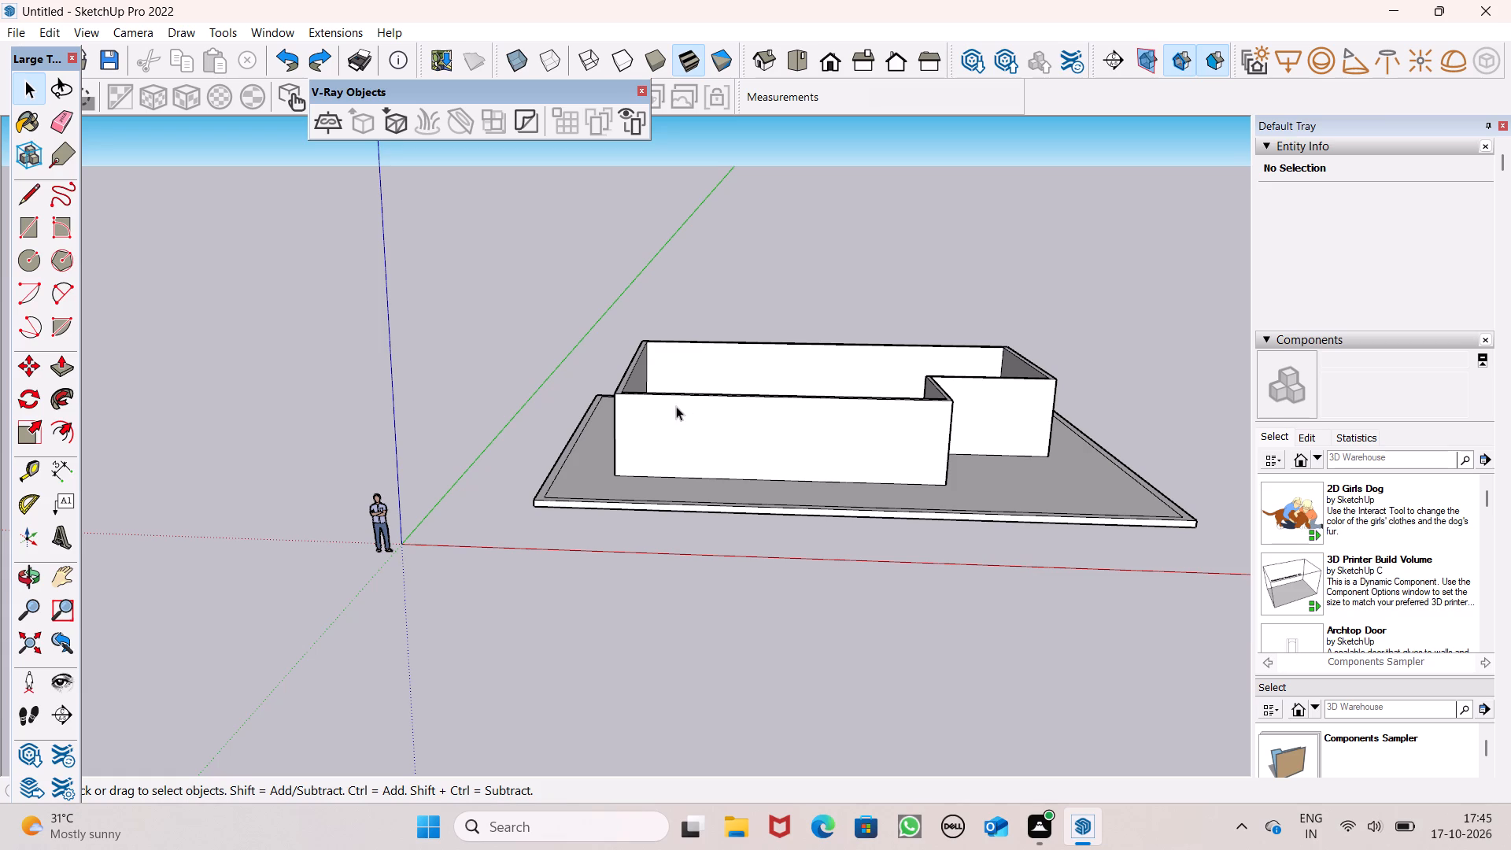
scroll(656, 417, "down", 4)
scroll(721, 434, "down", 1)
middle_click_drag(730, 460, 731, 527)
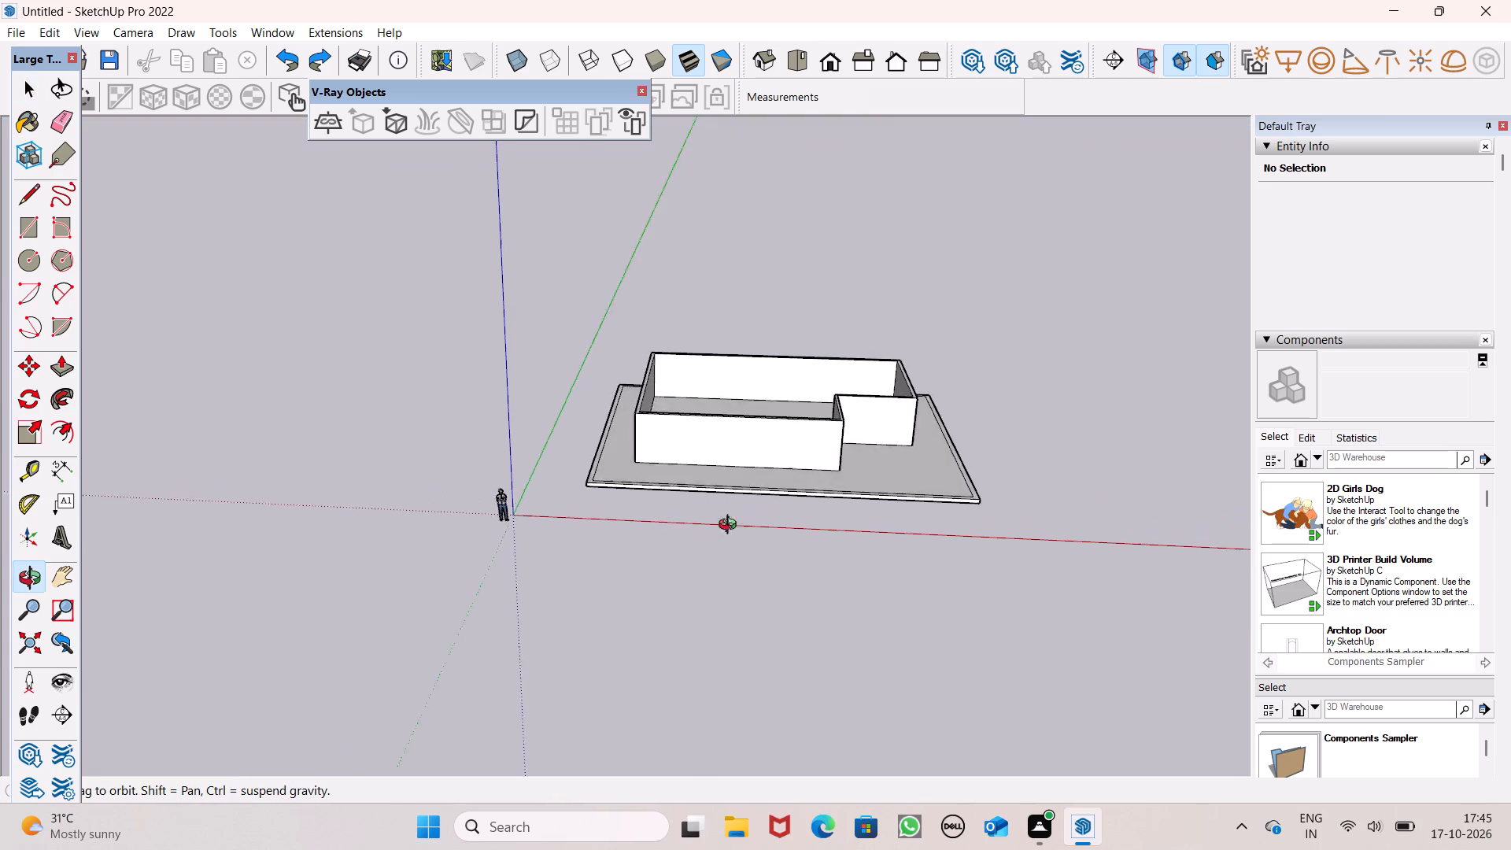
middle_click_drag(731, 527, 721, 621)
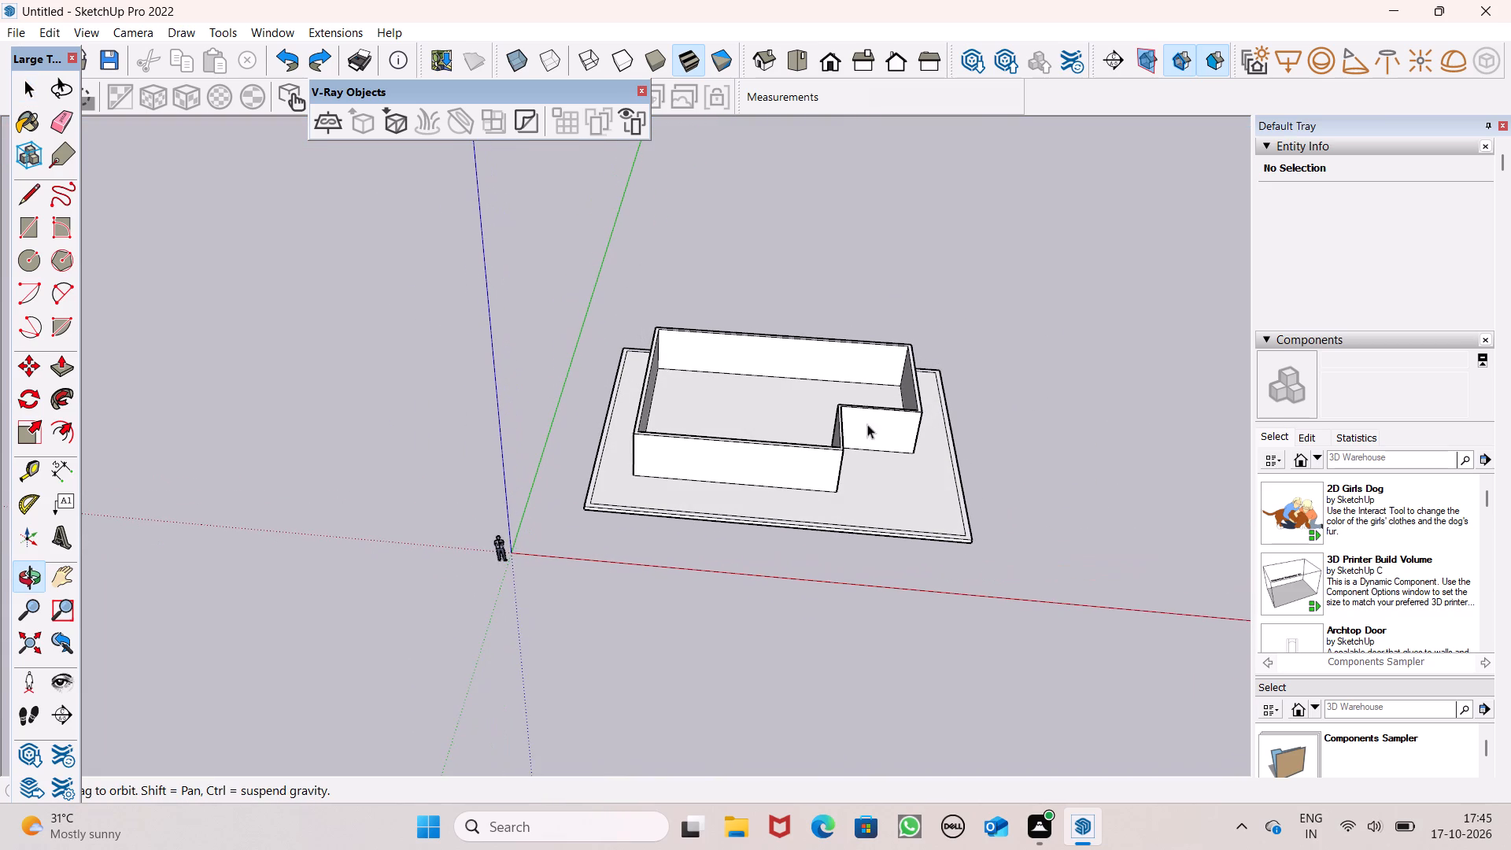
Push/Pull the top face of the walls up by 3' as a new section, keeping the dividing edges around the walls.
scroll(969, 327, "up", 3)
scroll(881, 349, "up", 1)
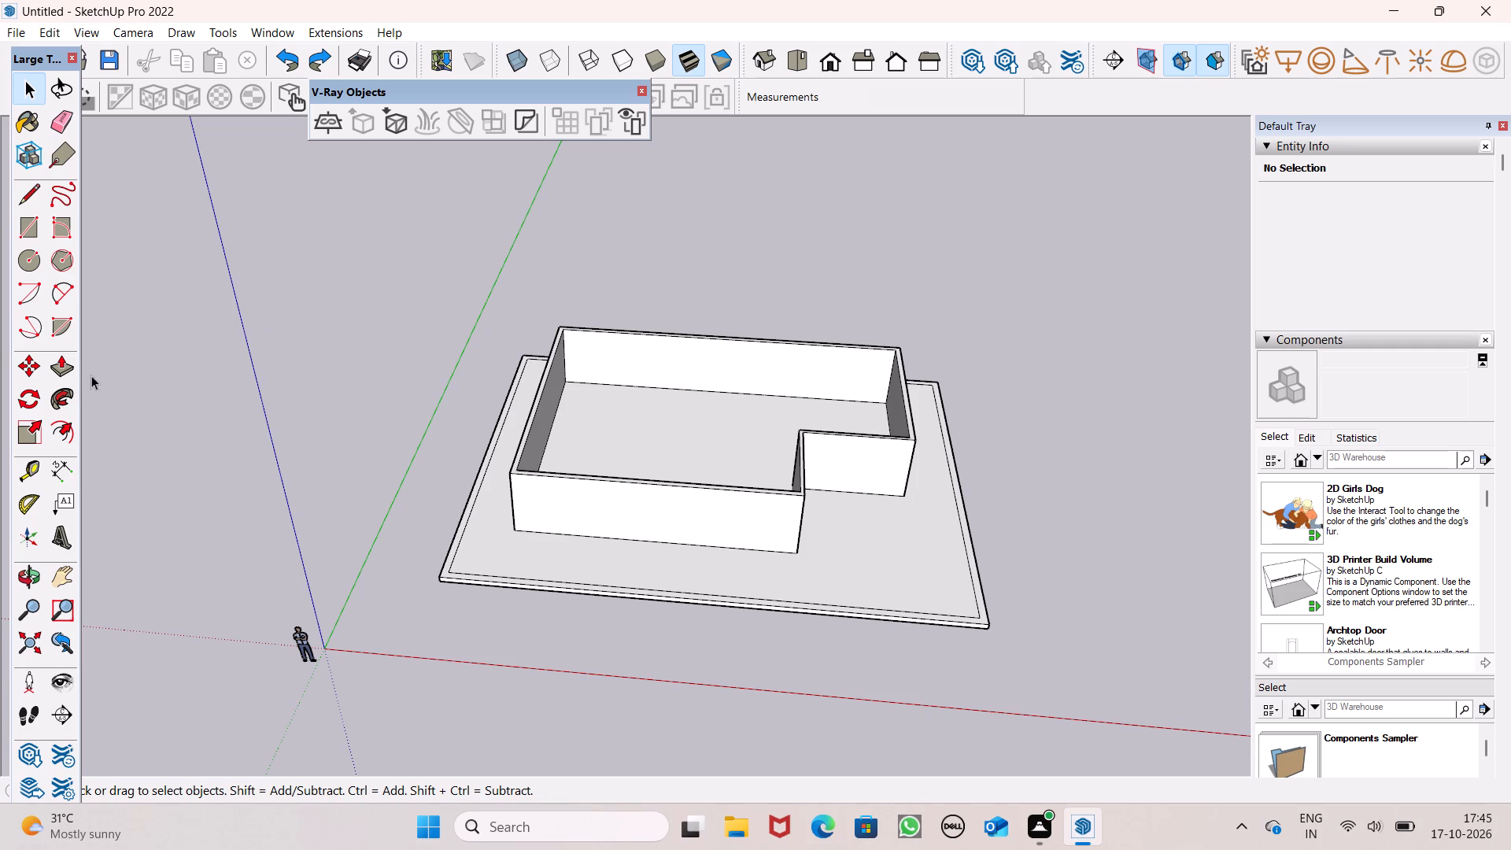
left_click(63, 367)
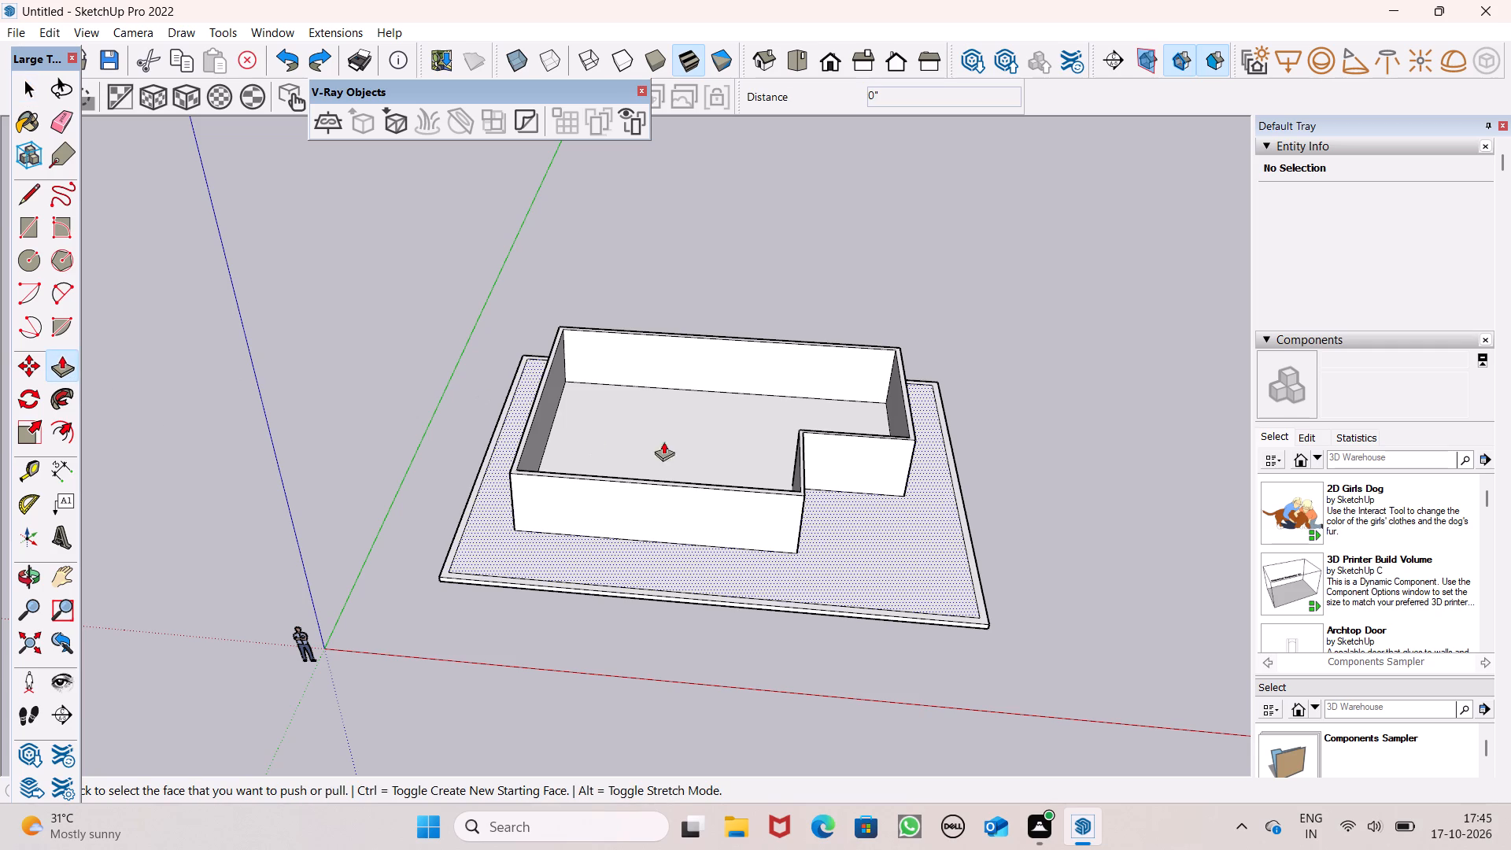
scroll(726, 499, "up", 7)
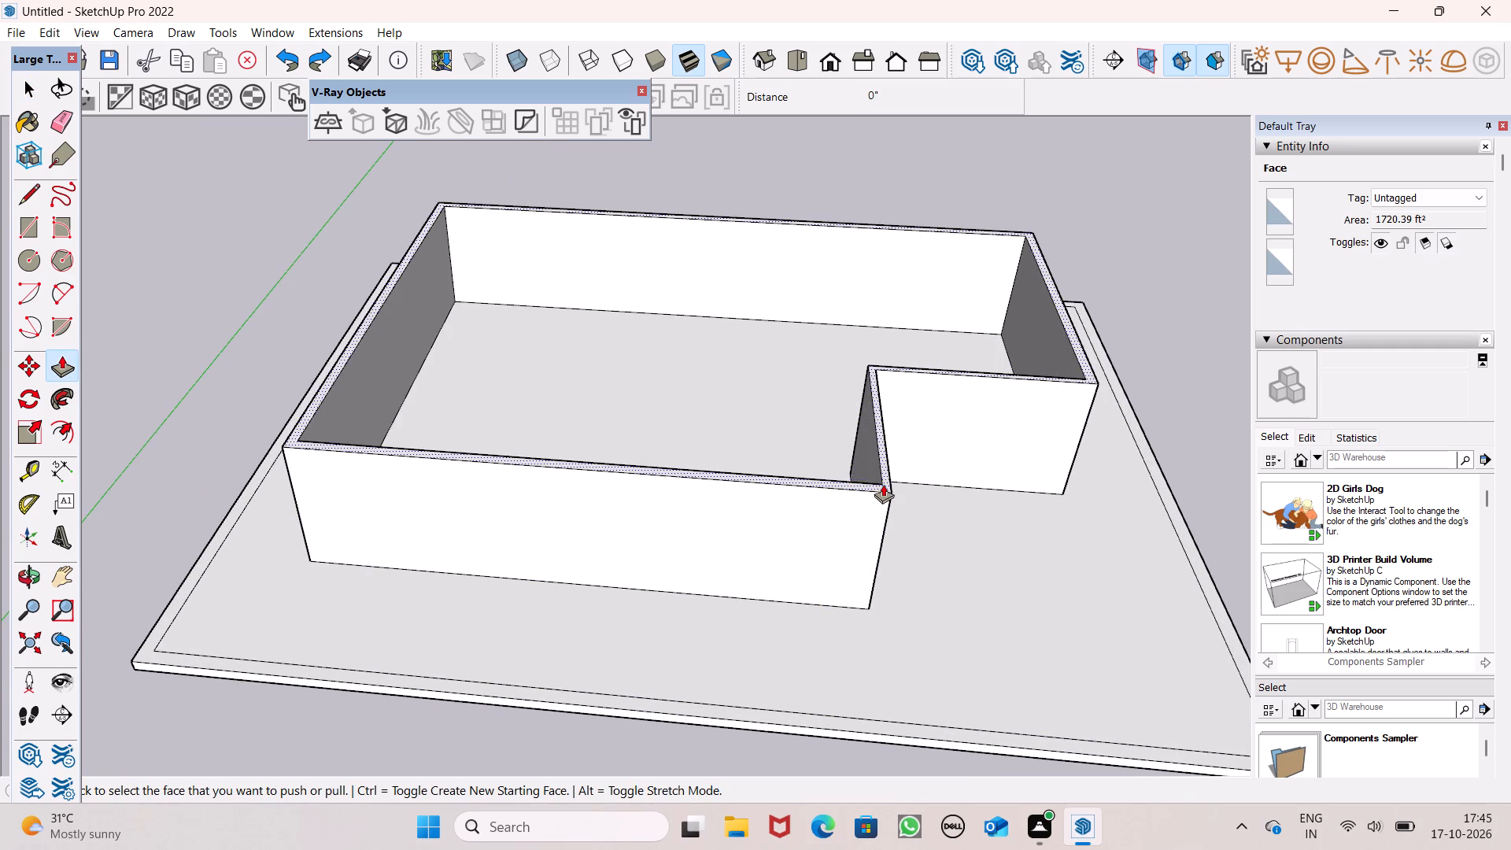
left_click_drag(883, 484, 892, 423)
type("3'")
key("Return")
scroll(882, 418, "down", 2)
middle_click_drag(923, 416, 905, 218)
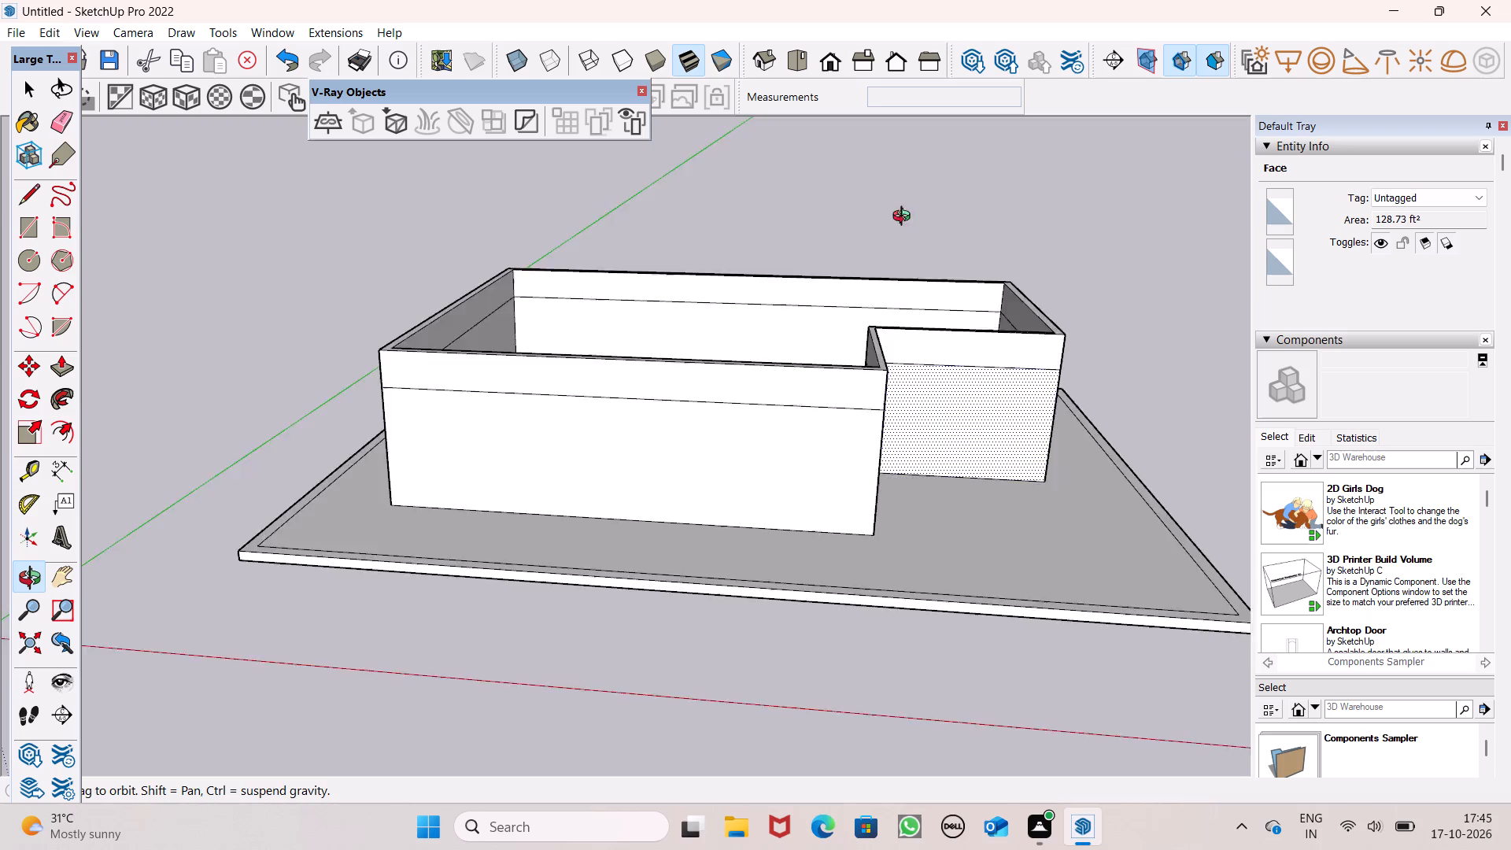
middle_click_drag(905, 218, 863, 225)
scroll(982, 341, "up", 3)
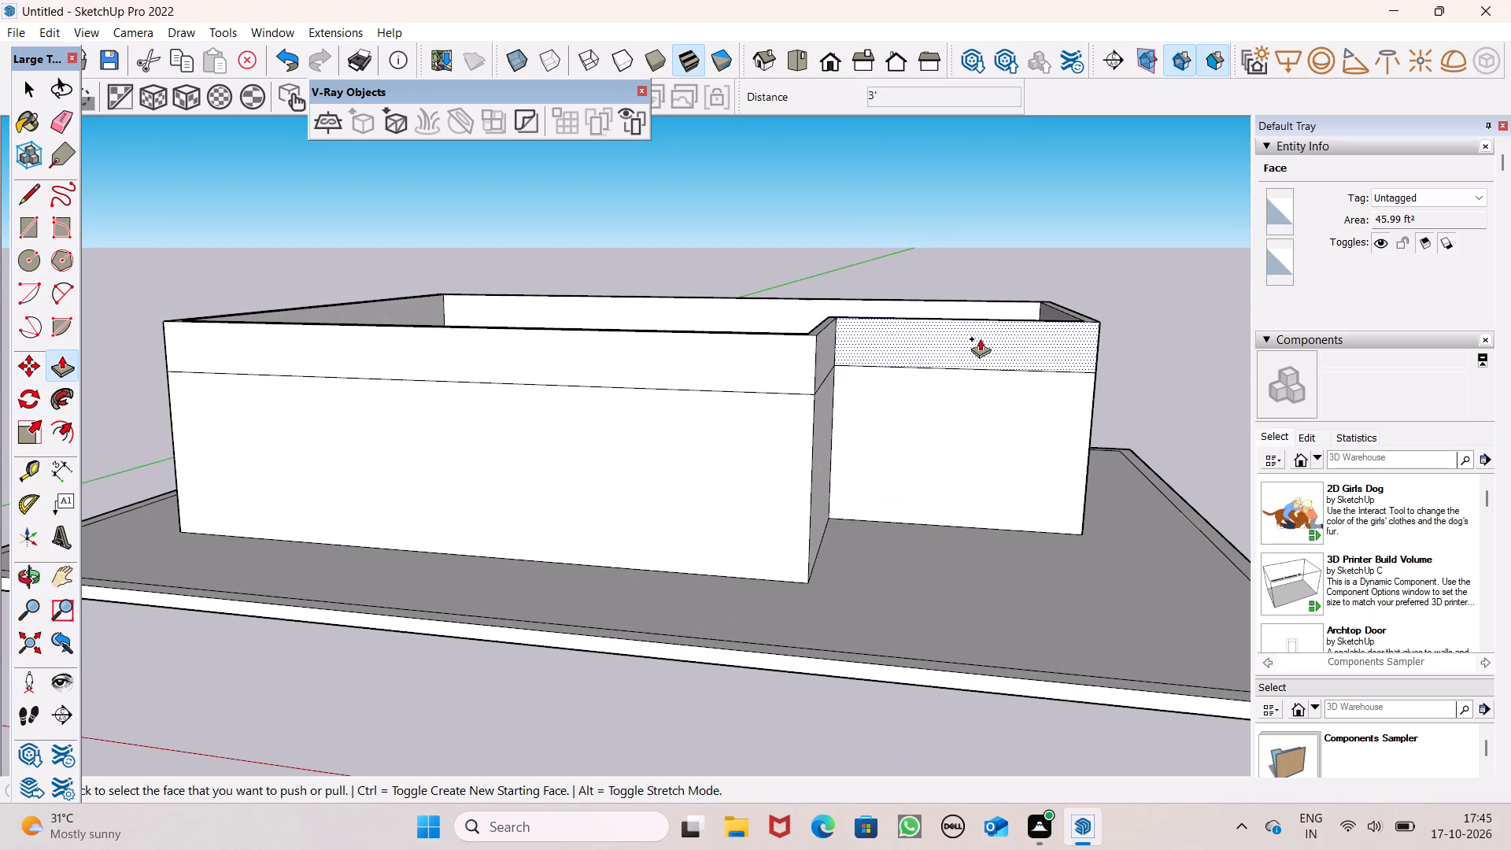
left_click(974, 354)
key("space")
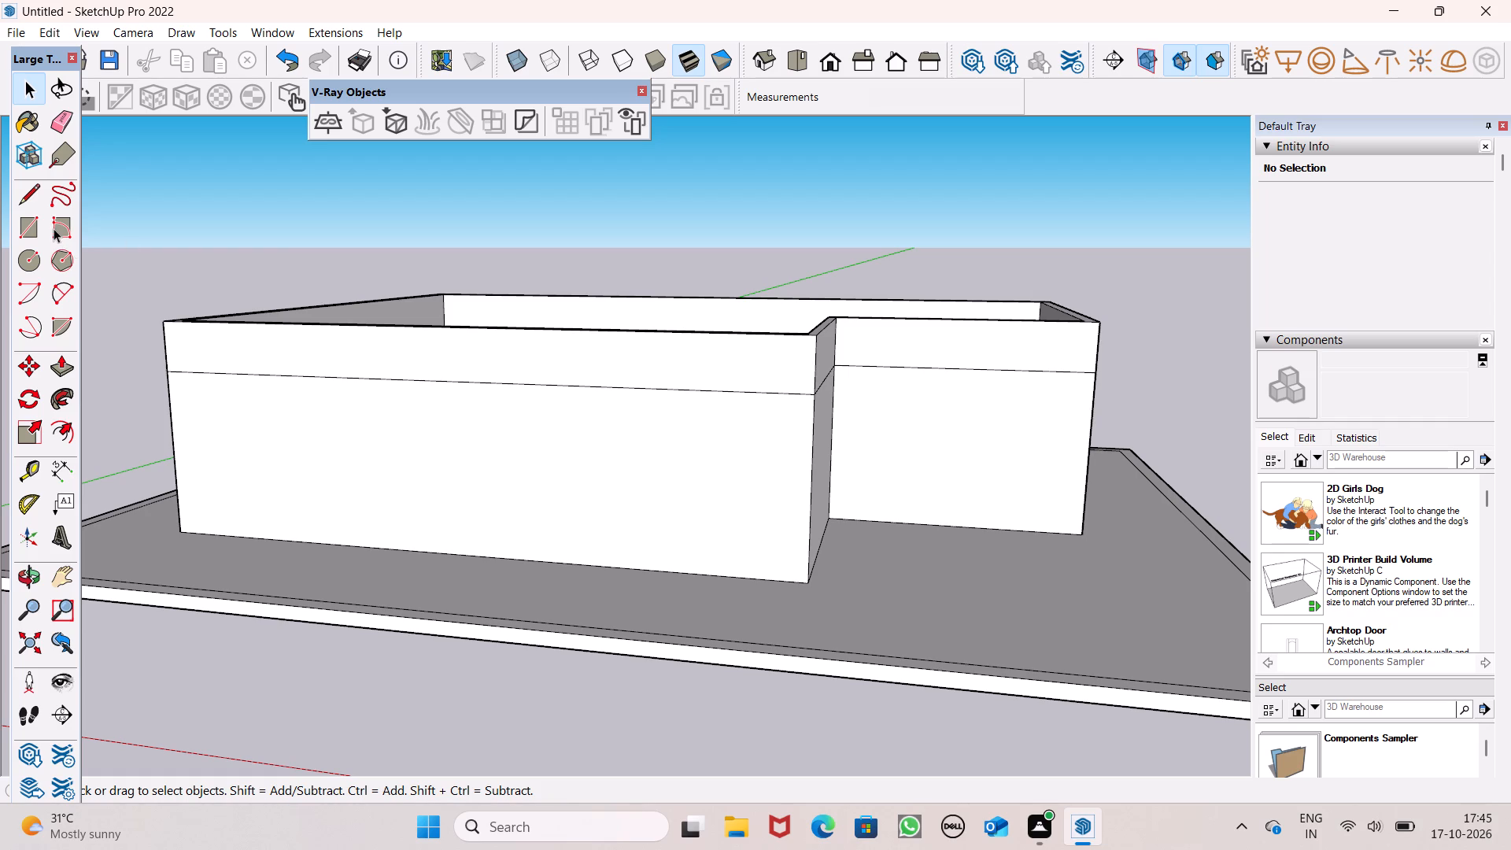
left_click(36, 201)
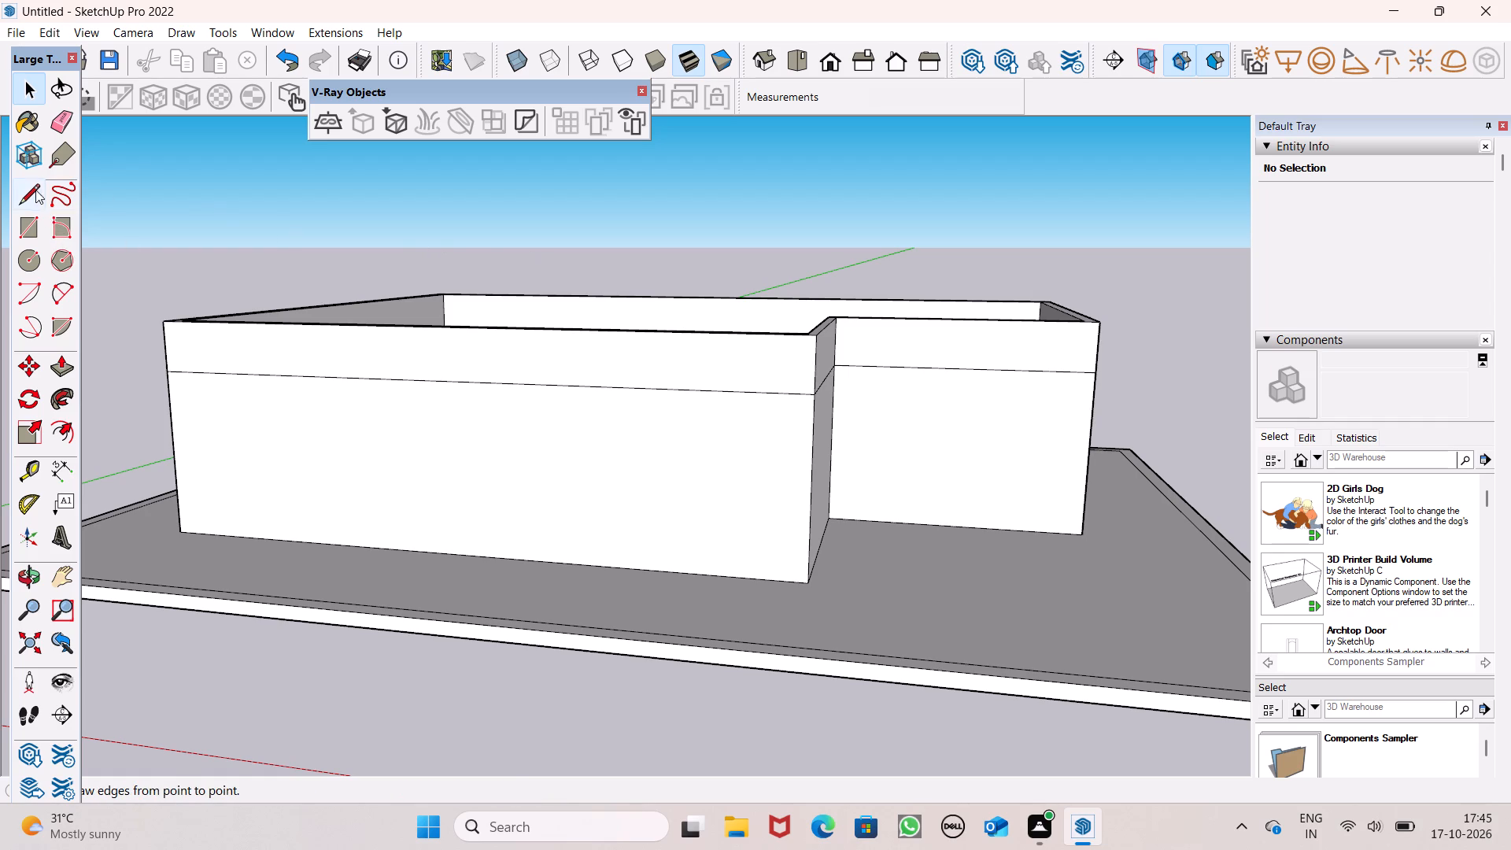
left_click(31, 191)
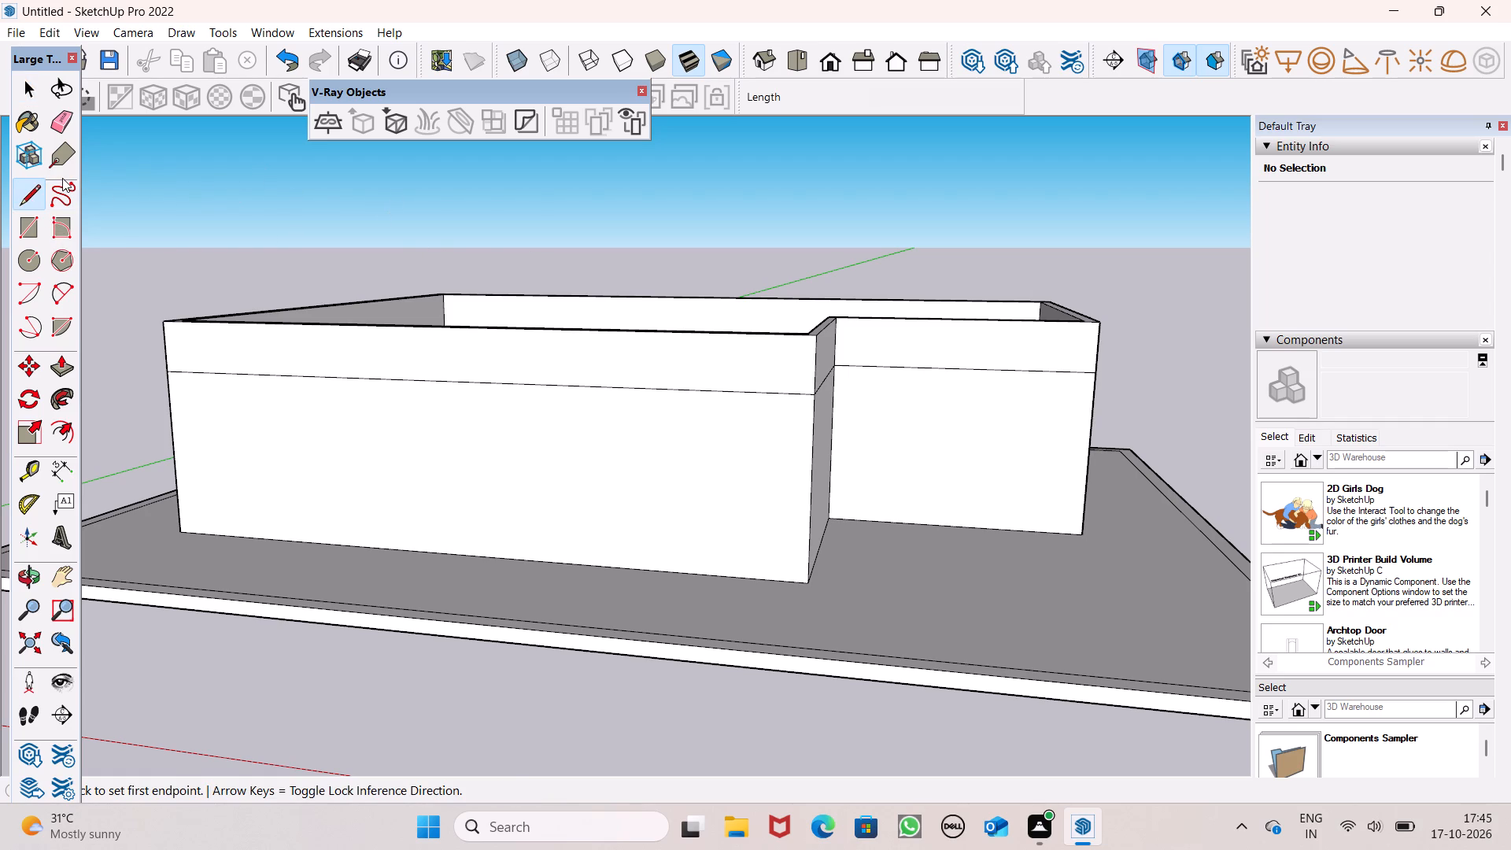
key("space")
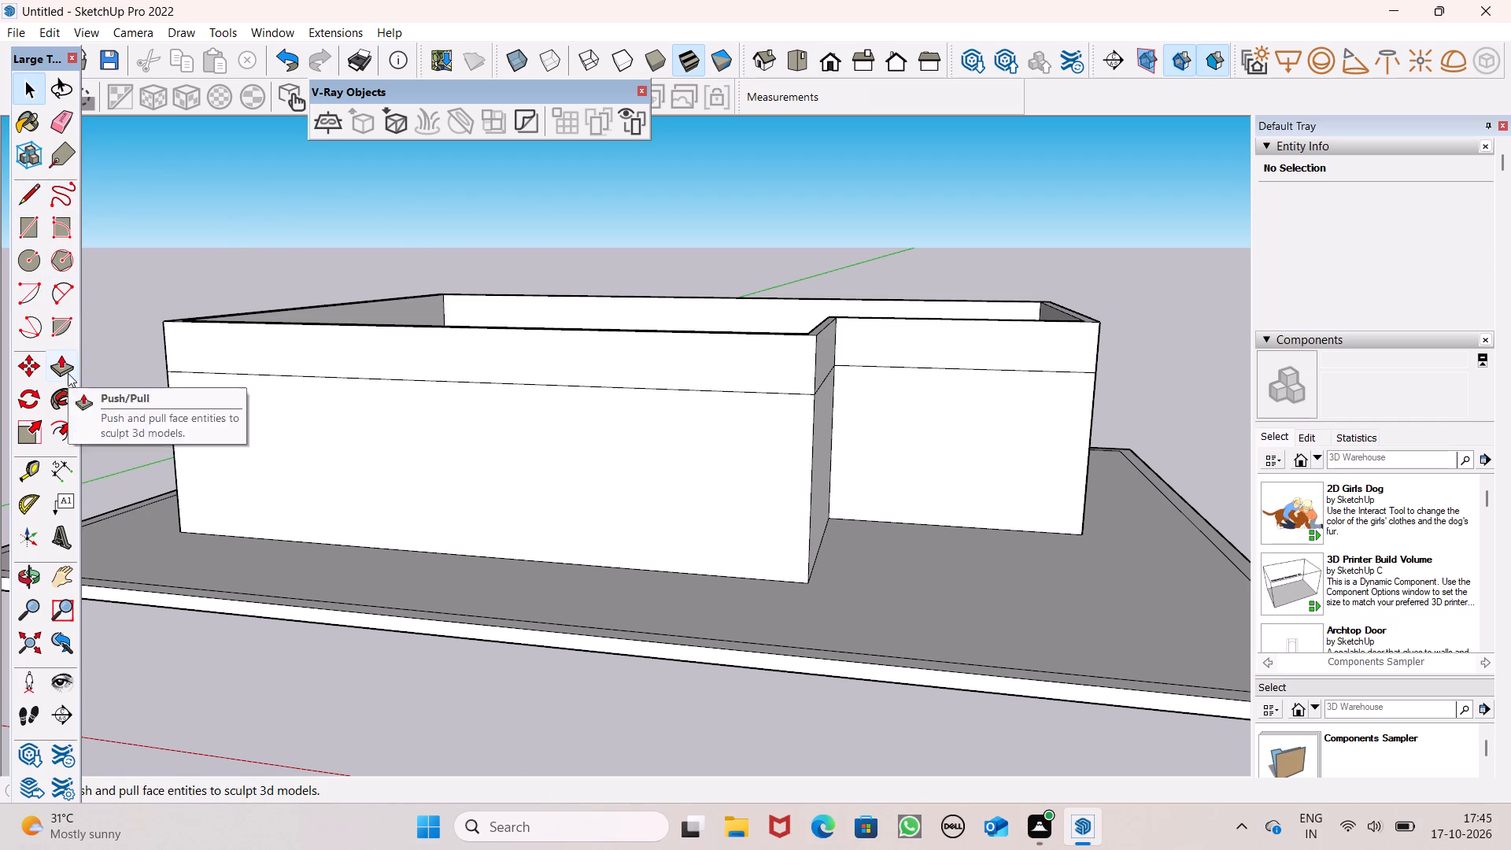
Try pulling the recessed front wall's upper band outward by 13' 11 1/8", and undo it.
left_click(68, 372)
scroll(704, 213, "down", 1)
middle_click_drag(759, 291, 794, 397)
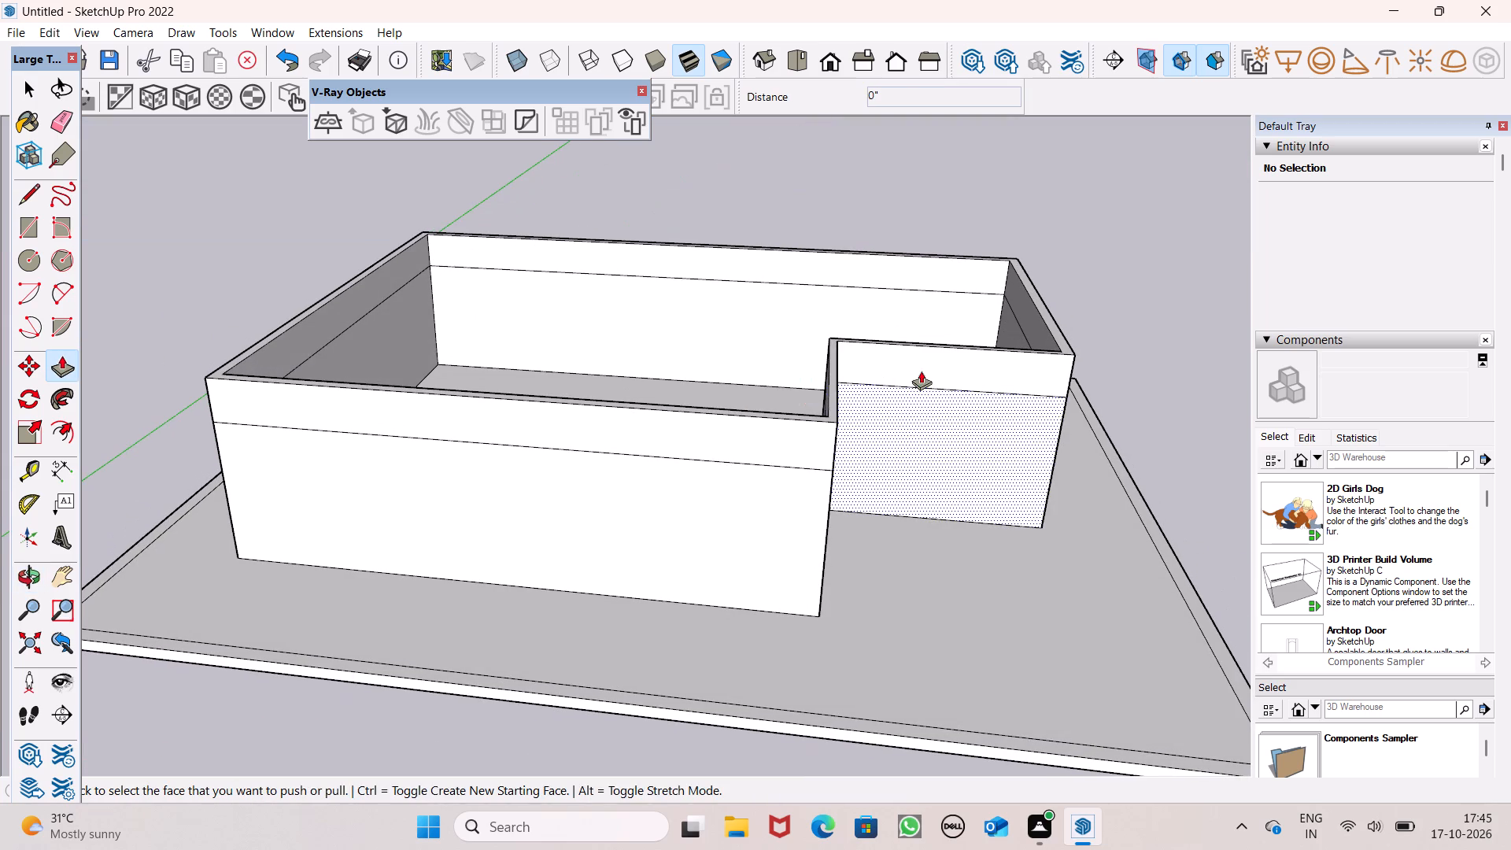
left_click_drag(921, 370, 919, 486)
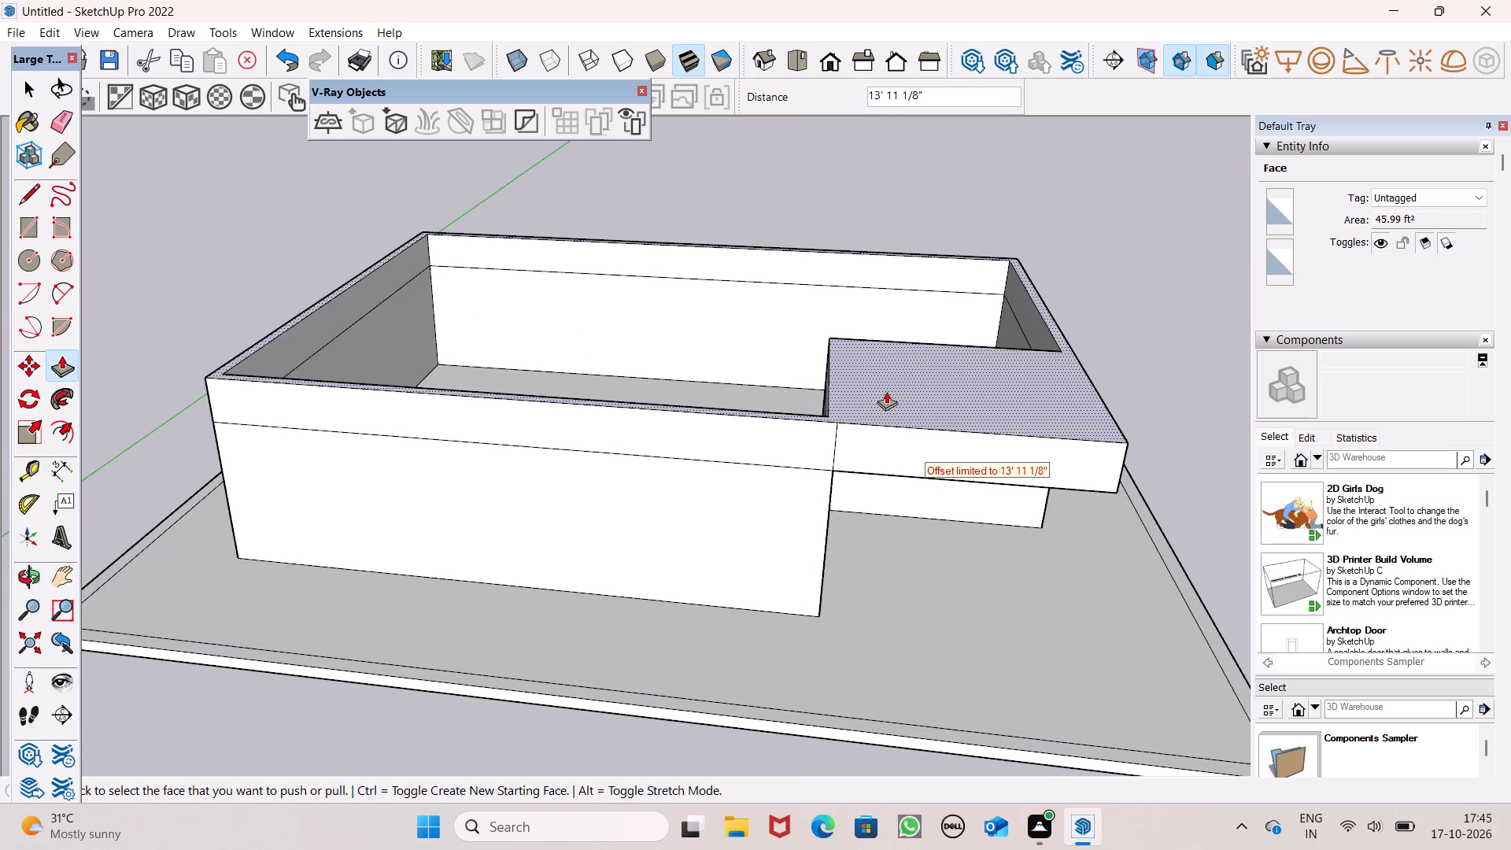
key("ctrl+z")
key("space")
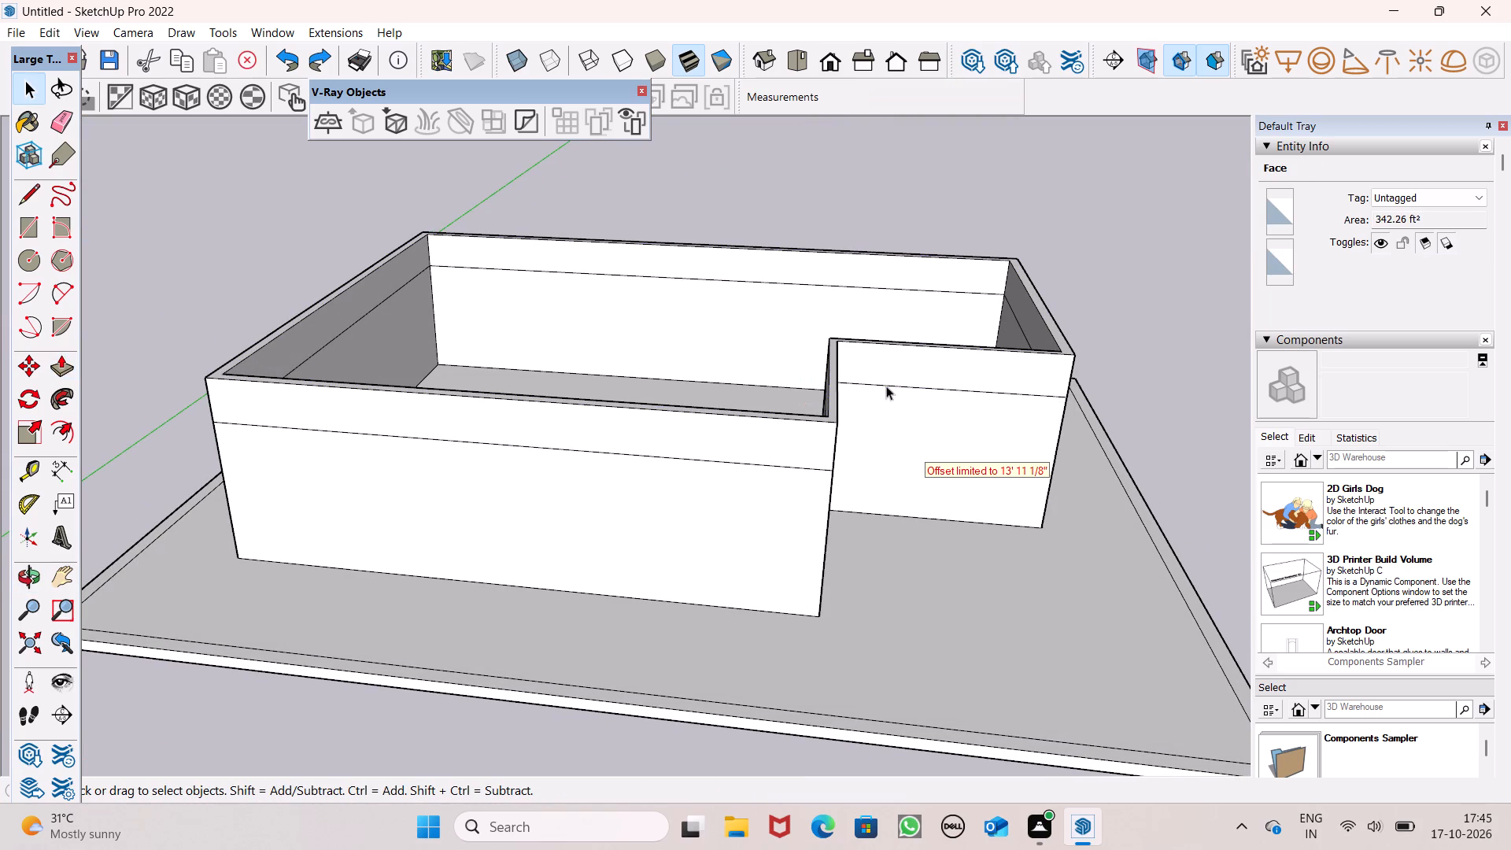
Push/Pull the top face of the walls up by 10' as a new section, keeping the dividing edges around the walls.
scroll(923, 360, "down", 6)
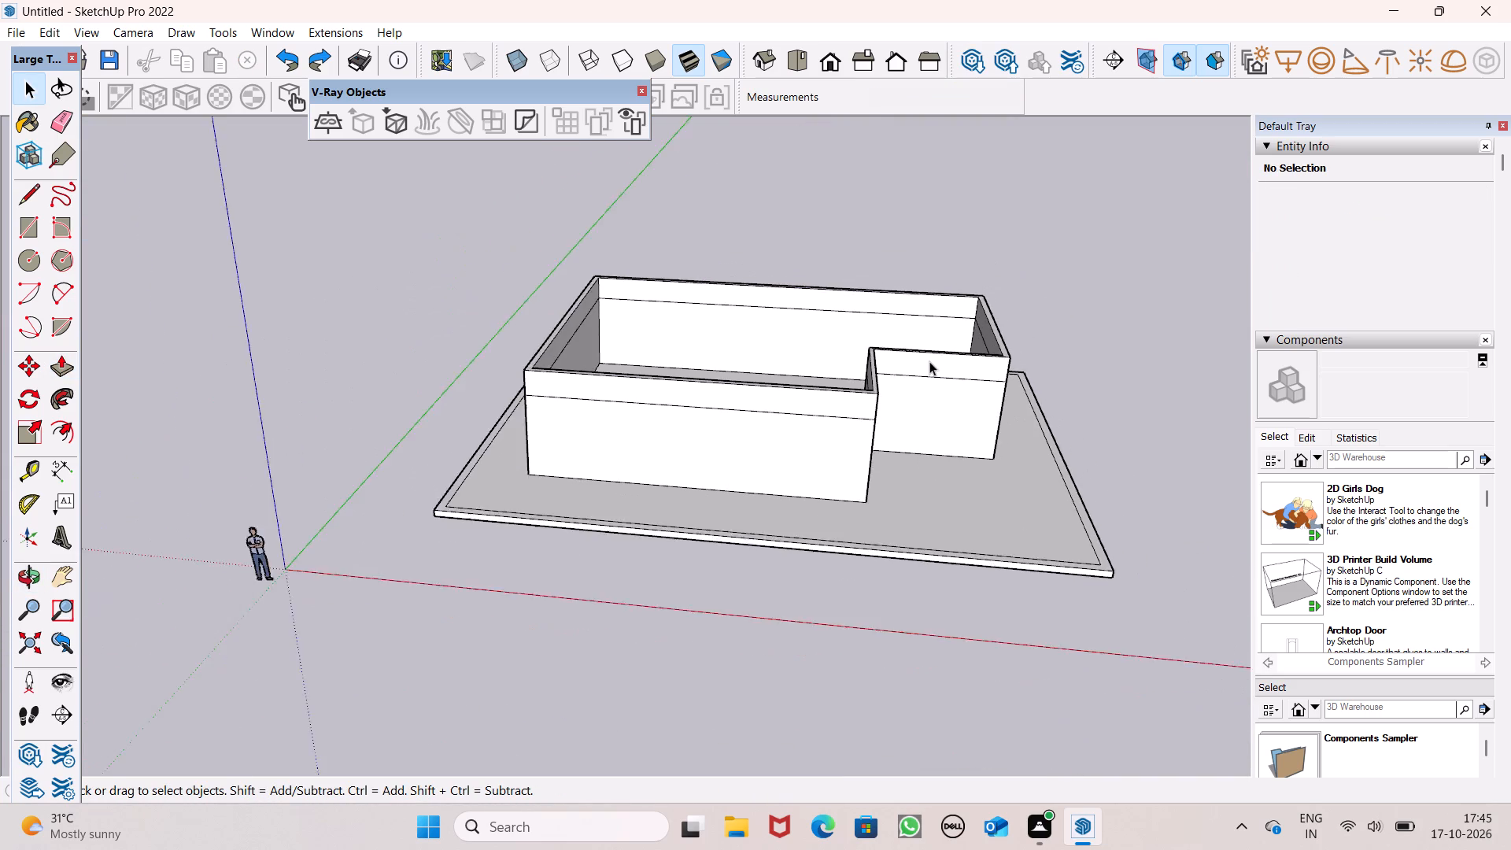
scroll(929, 361, "down", 2)
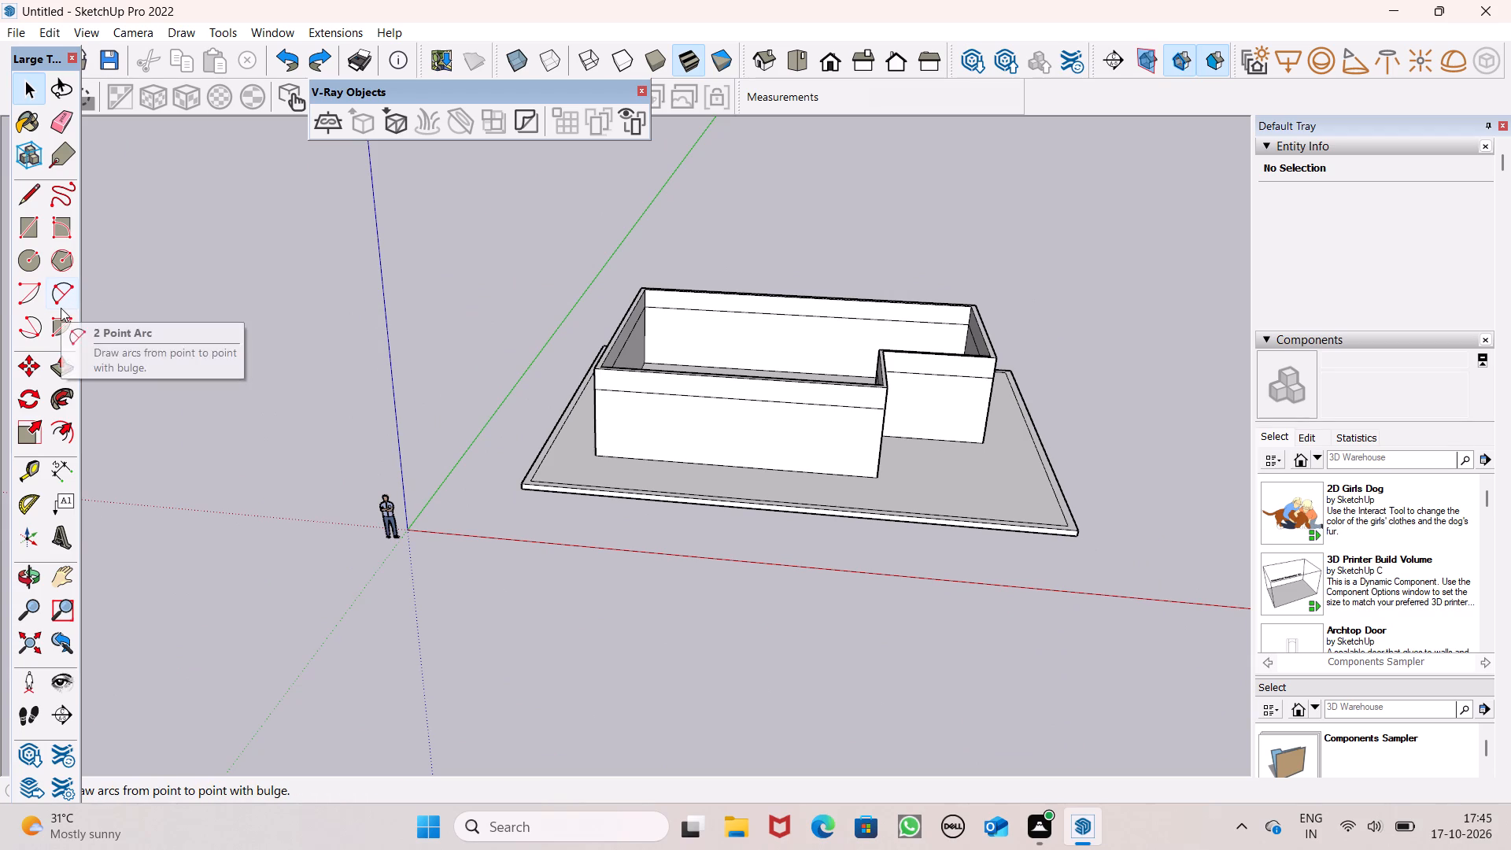
left_click(57, 363)
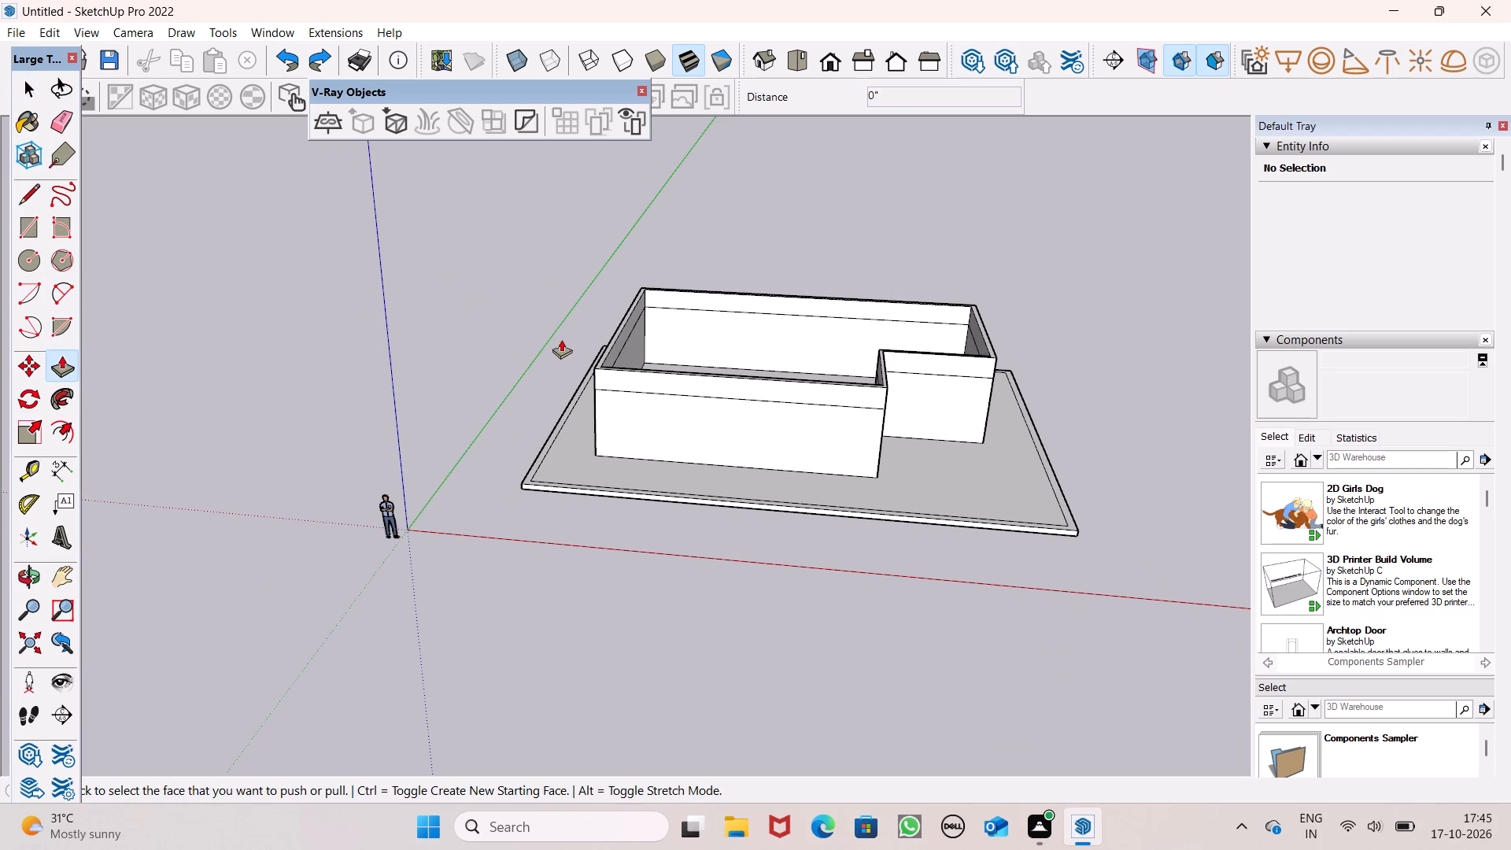
middle_click_drag(586, 364, 660, 527)
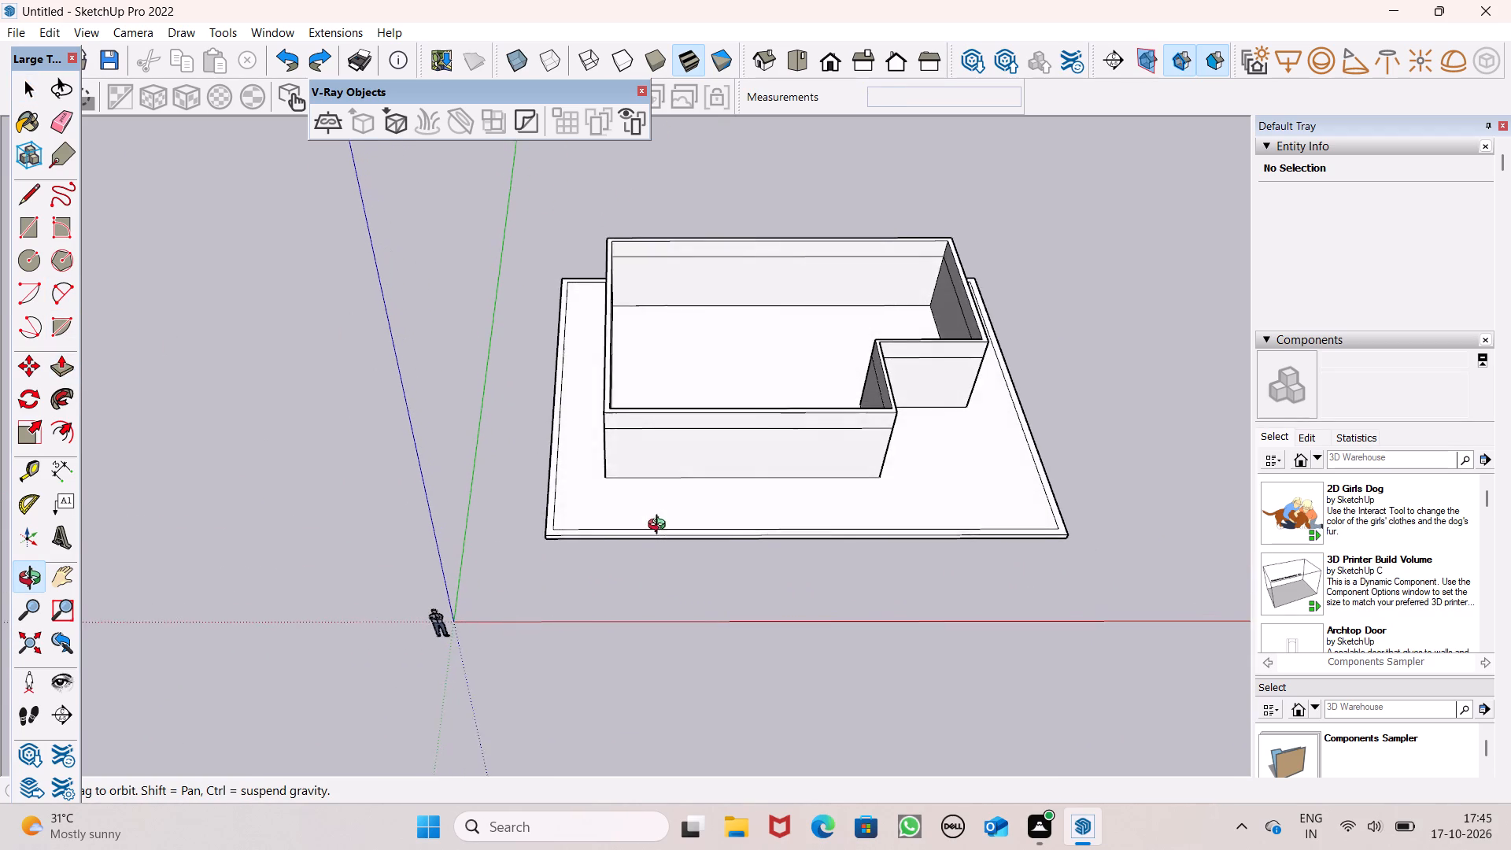
middle_click_drag(660, 527, 645, 543)
scroll(603, 493, "down", 1)
middle_click_drag(600, 501, 580, 596)
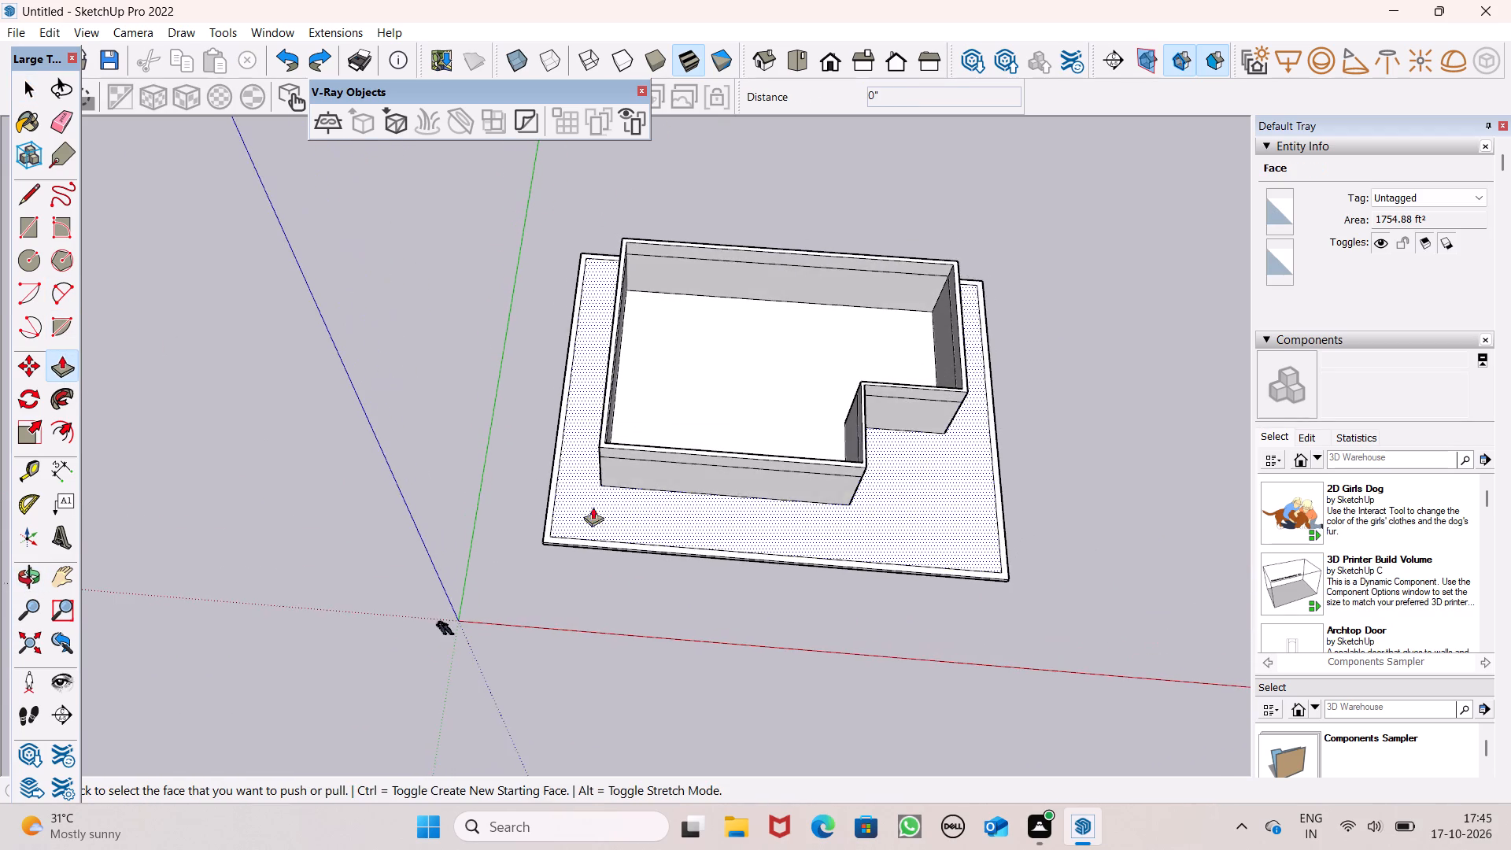
scroll(622, 445, "up", 5)
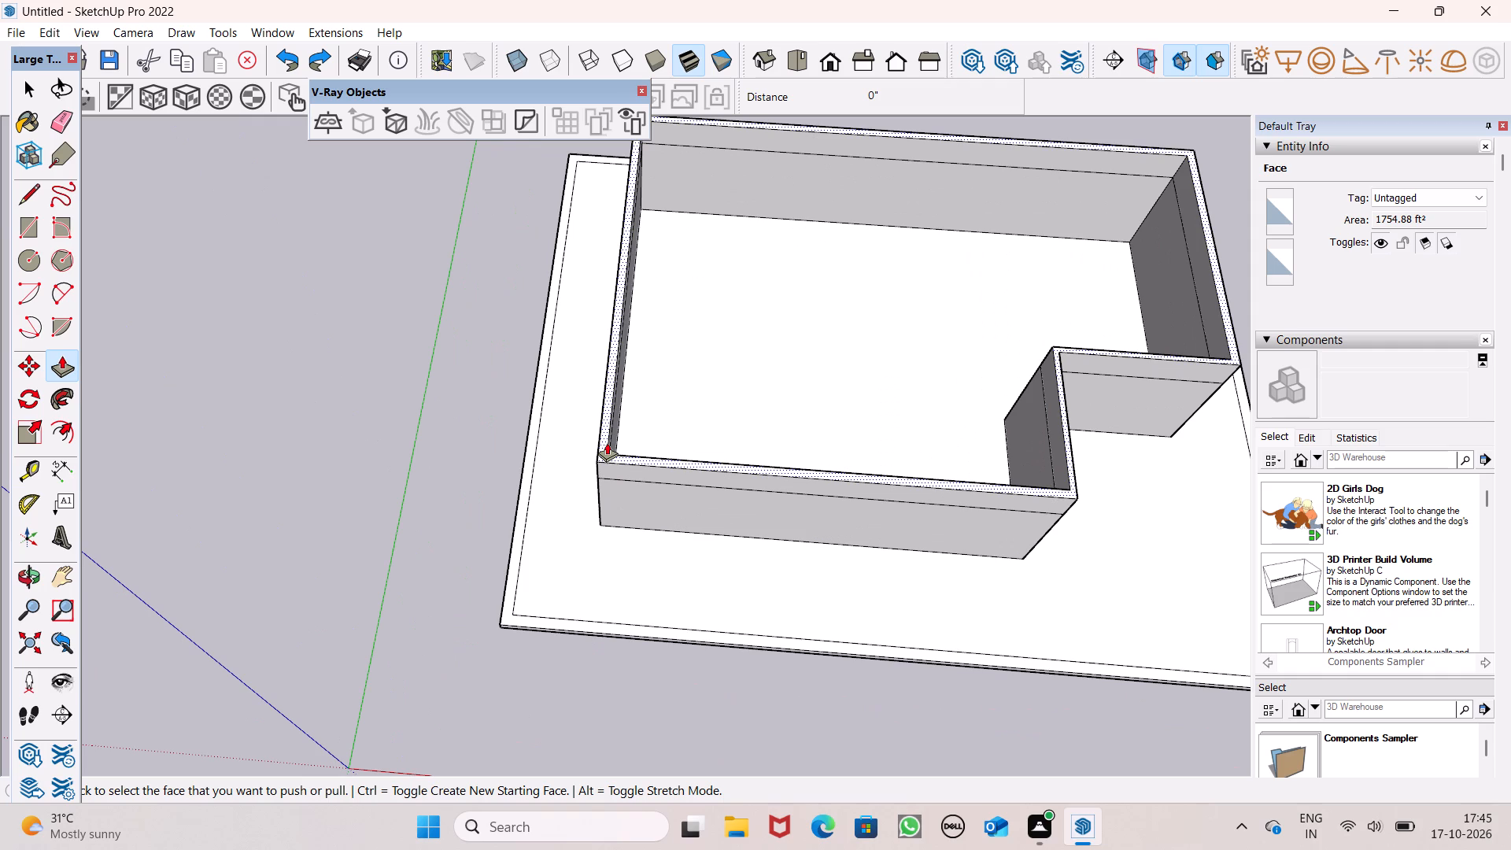
left_click_drag(607, 442, 611, 352)
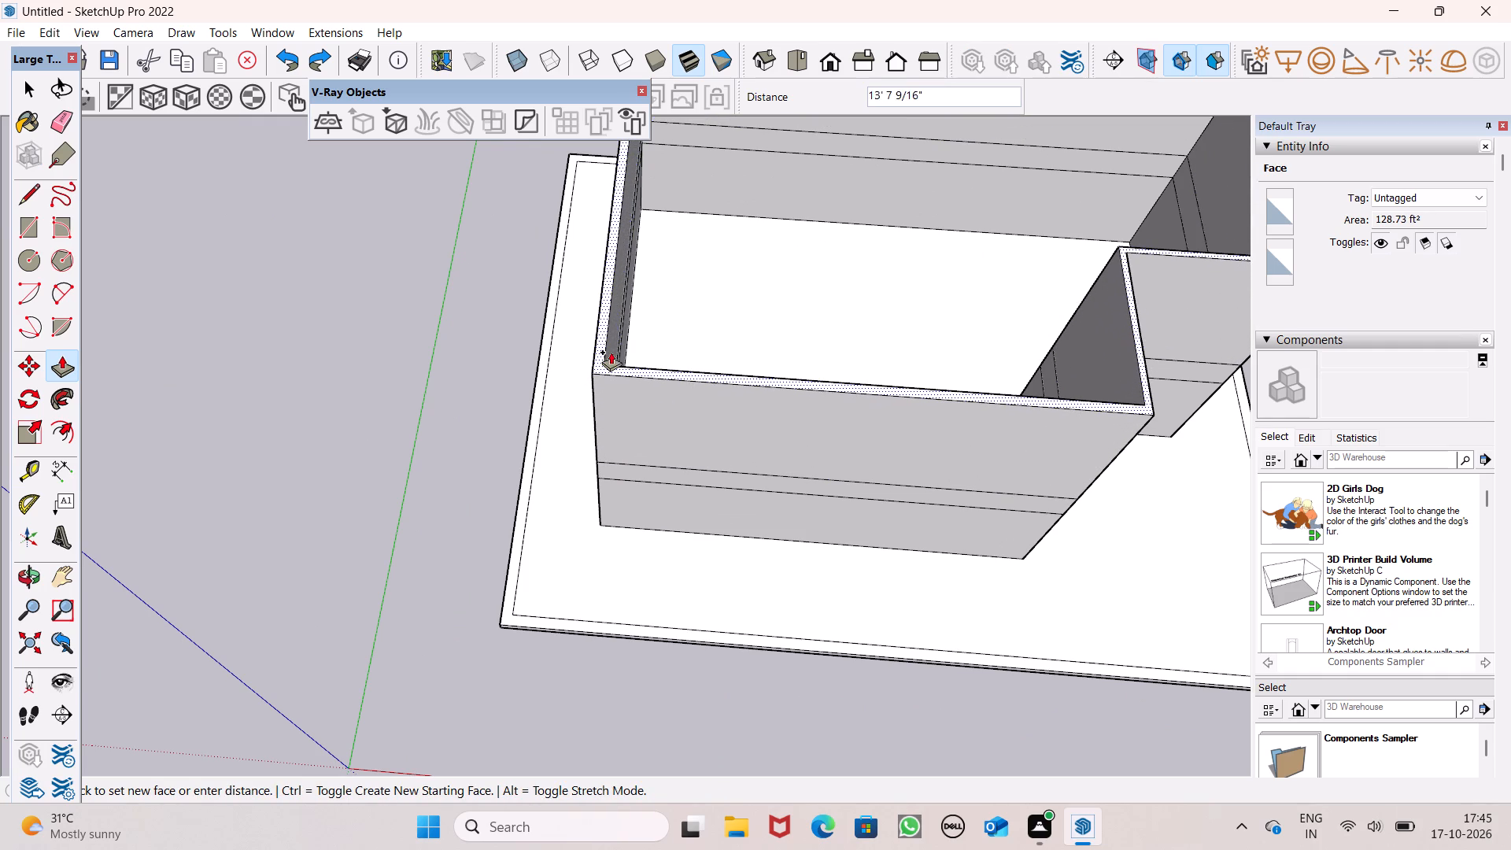
left_click_drag(611, 352, 611, 352)
type("10'")
key("Return")
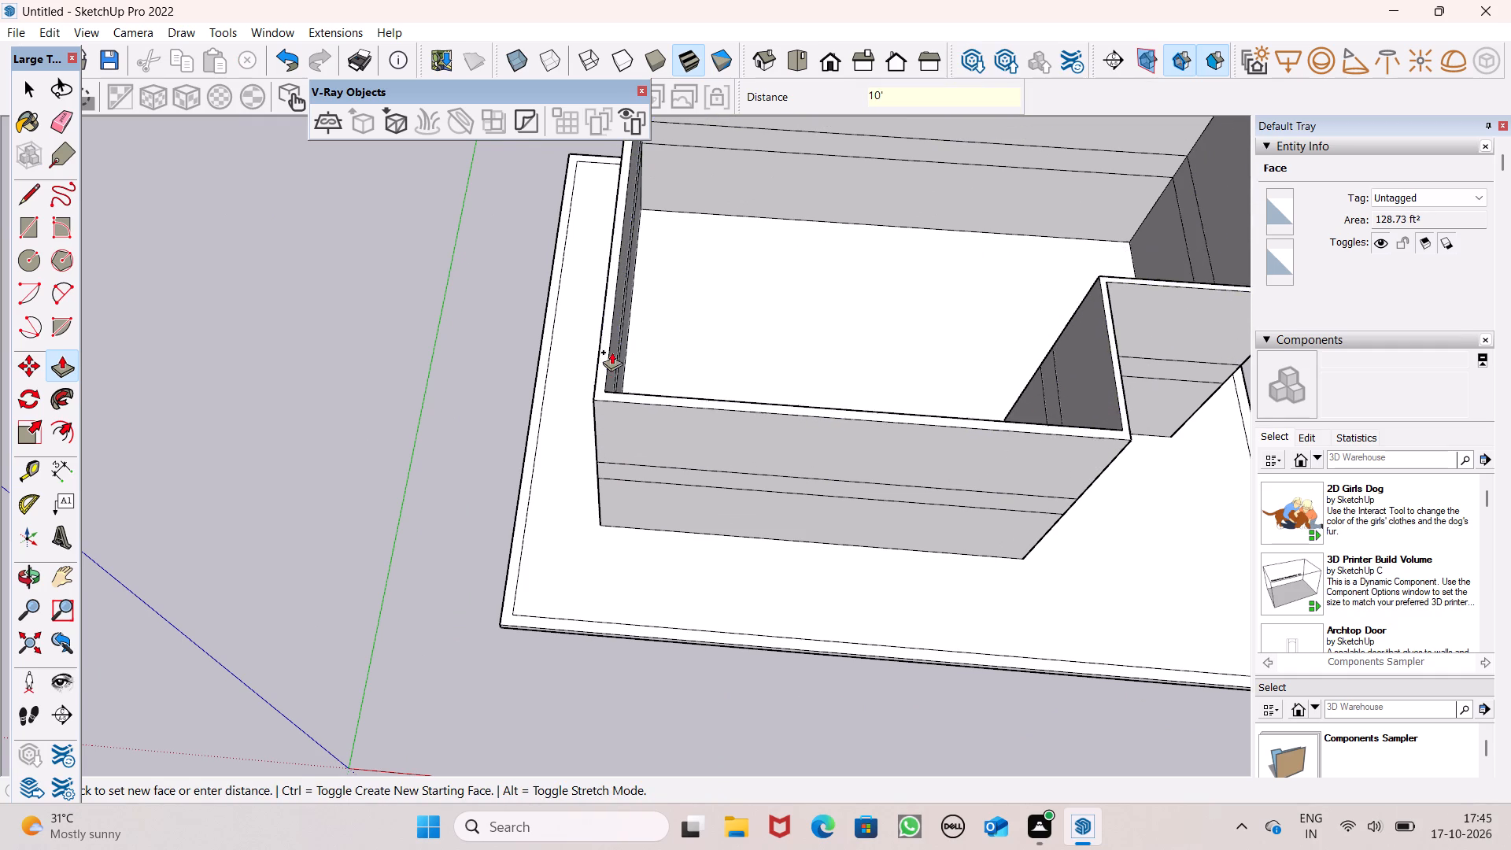
Push/Pull the recessed wall's middle 3' band outward by 13' 11 1/8", flush with the main front wall face.
scroll(611, 352, "down", 4)
middle_click_drag(656, 368, 731, 17)
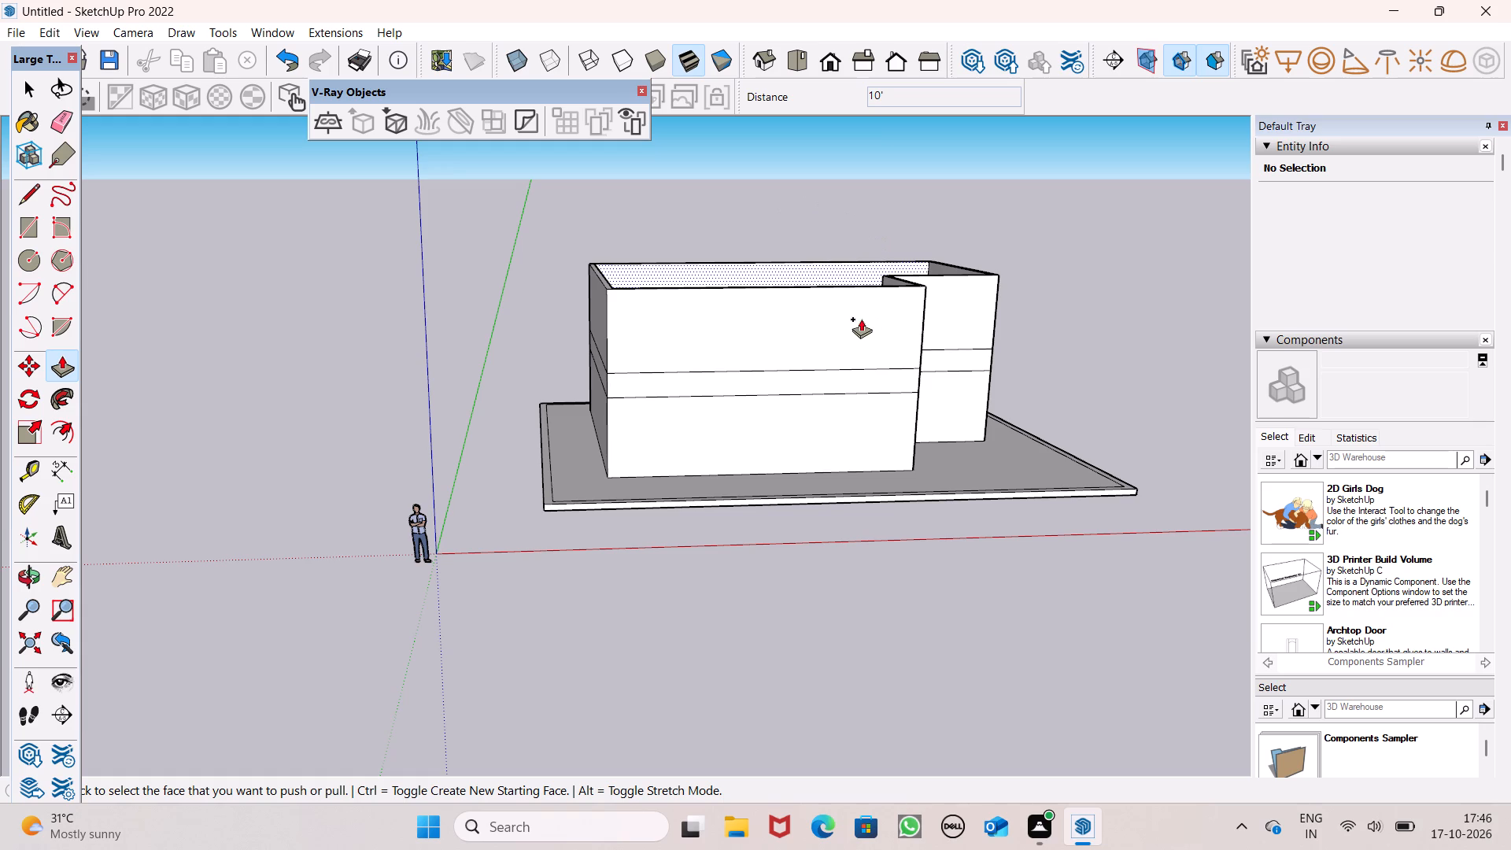
scroll(860, 312, "down", 2)
middle_click_drag(923, 394, 815, 347)
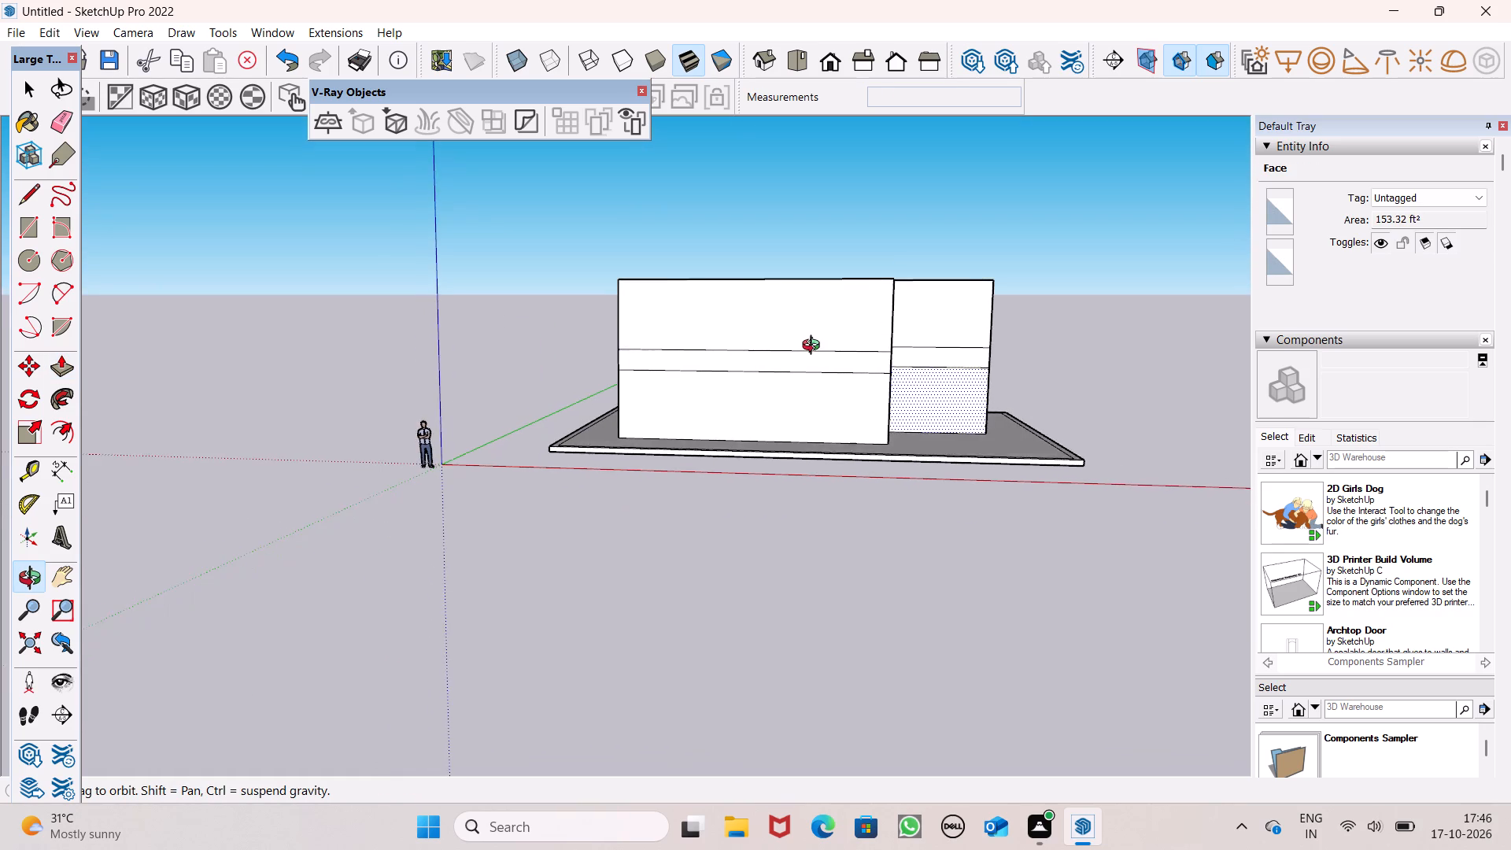
middle_click_drag(815, 347, 825, 340)
scroll(1003, 360, "up", 8)
scroll(999, 345, "down", 2)
middle_click_drag(1004, 373, 1028, 464)
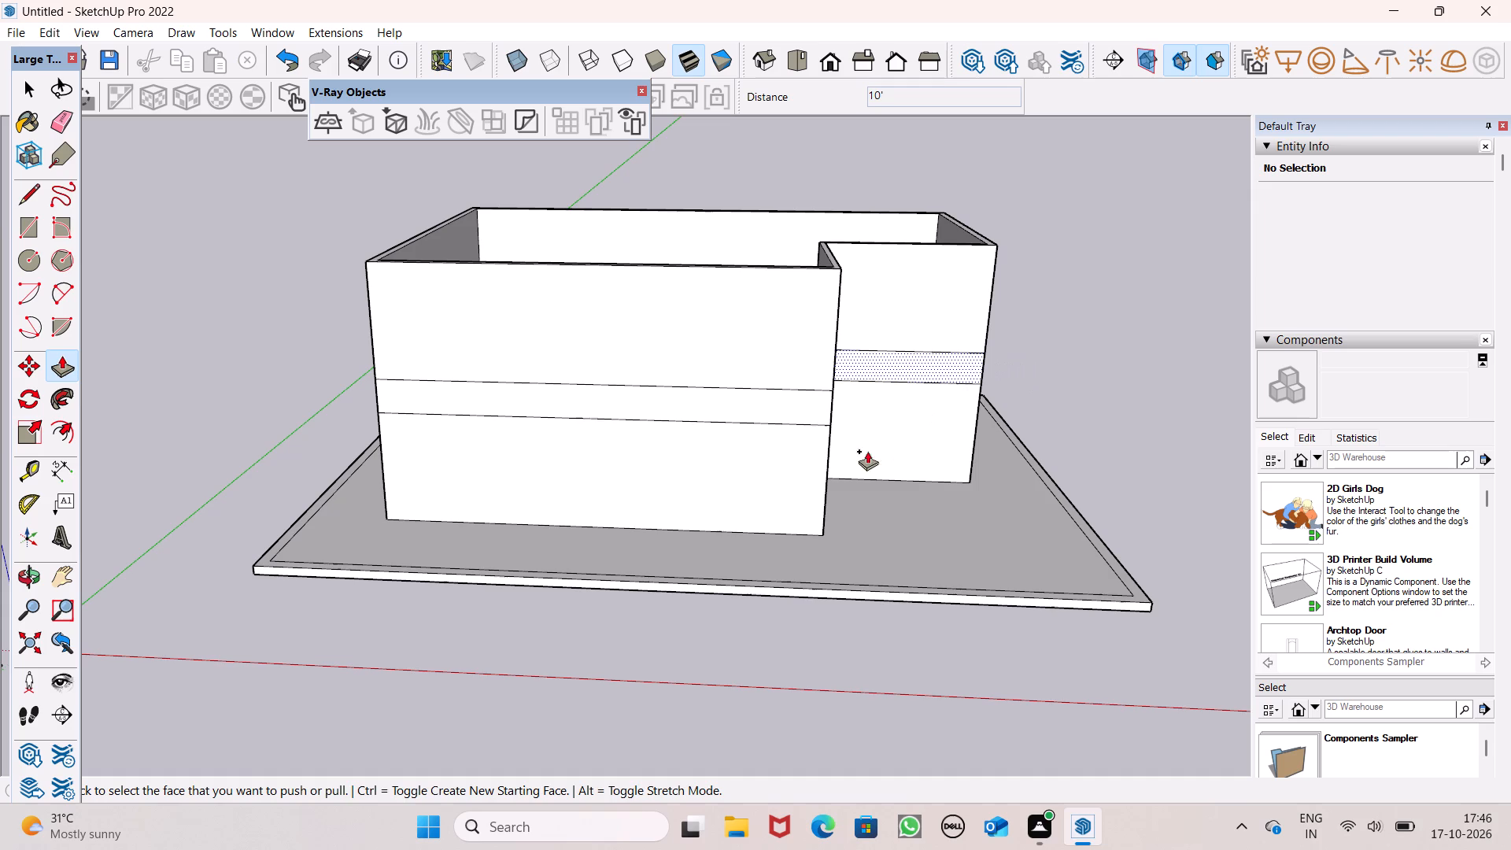
middle_click_drag(818, 450, 809, 464)
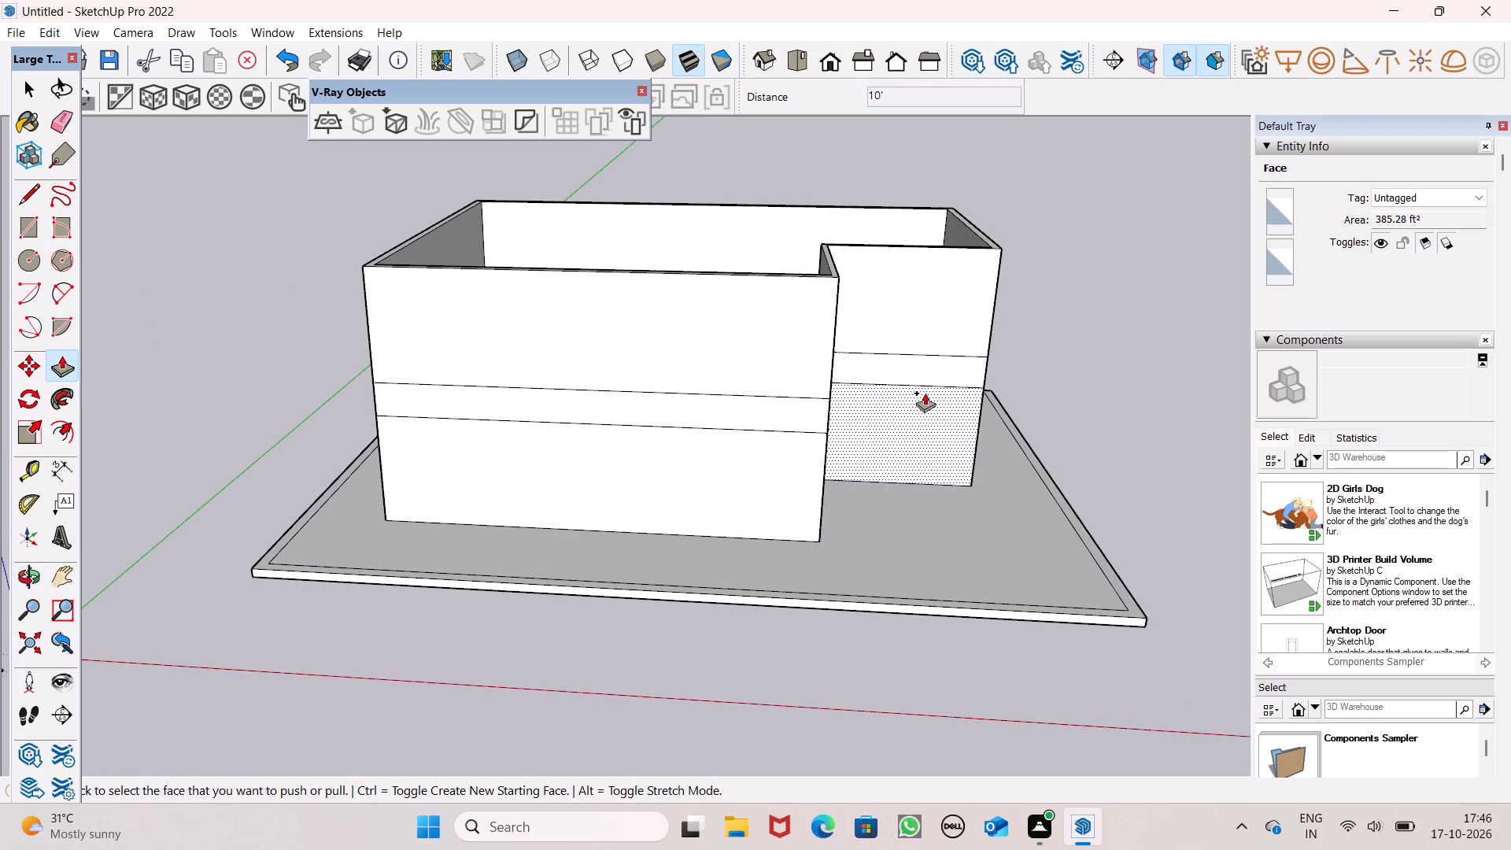
middle_click_drag(922, 395, 637, 405)
left_click_drag(778, 415, 648, 444)
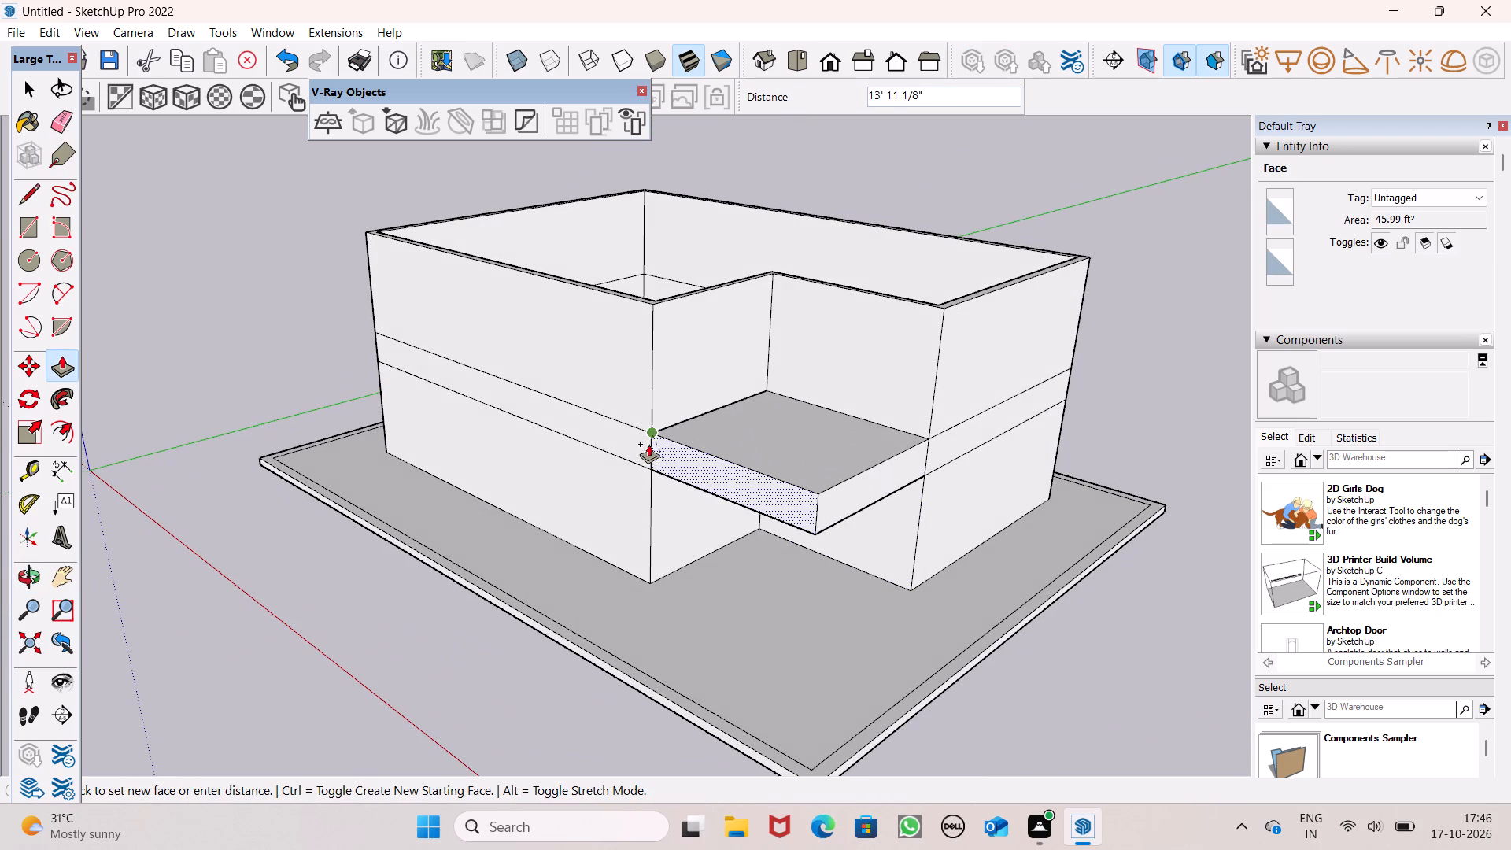
left_click_drag(648, 444, 646, 436)
Draw a sloped line about 13' long on the lower front wall face, from its base edge to the middle band's lower edge.
scroll(686, 411, "down", 2)
middle_click_drag(668, 445, 900, 352)
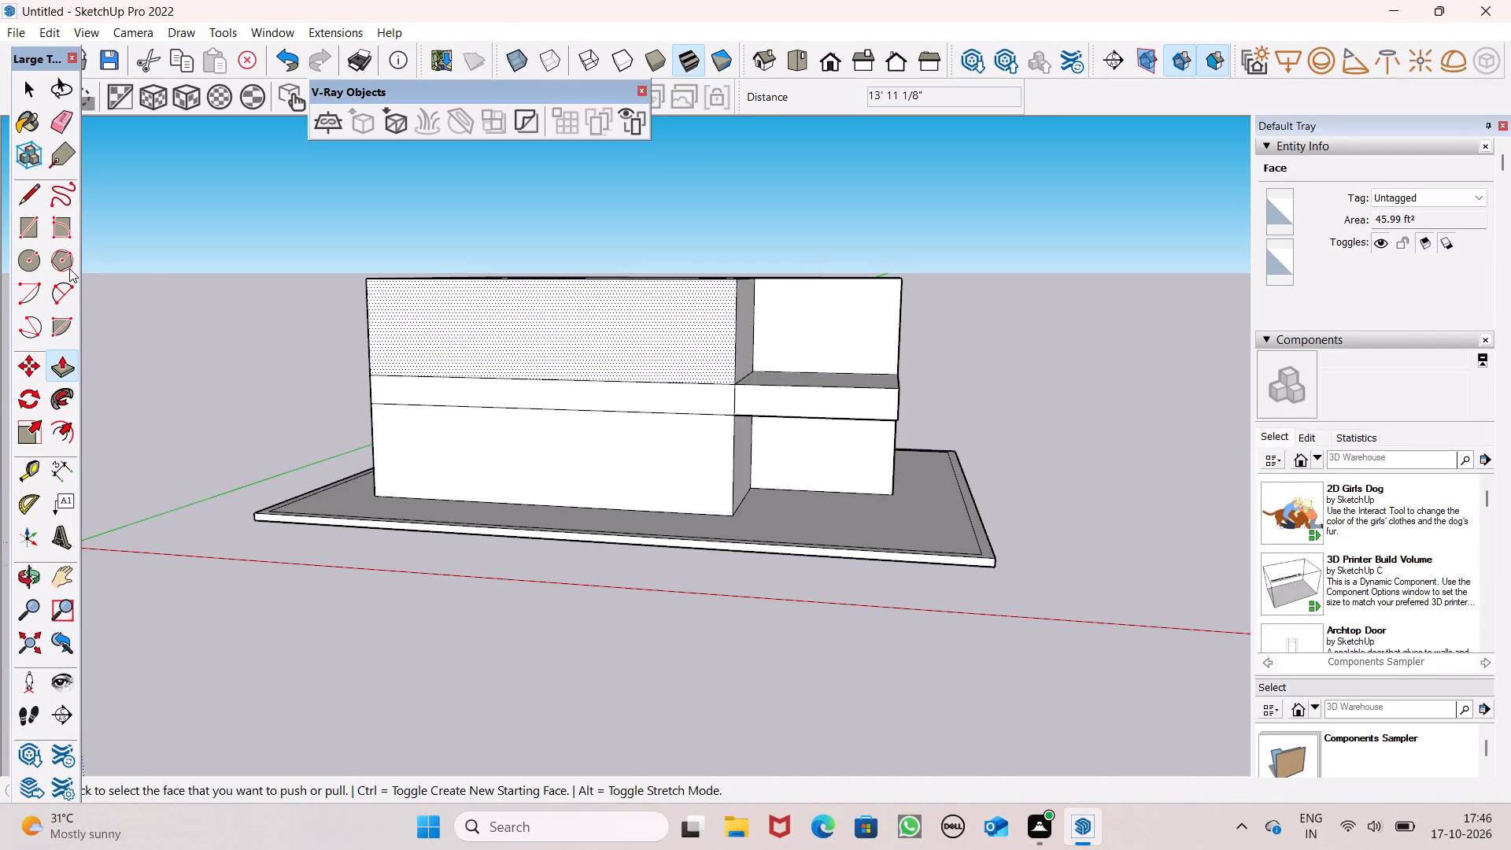
left_click(31, 201)
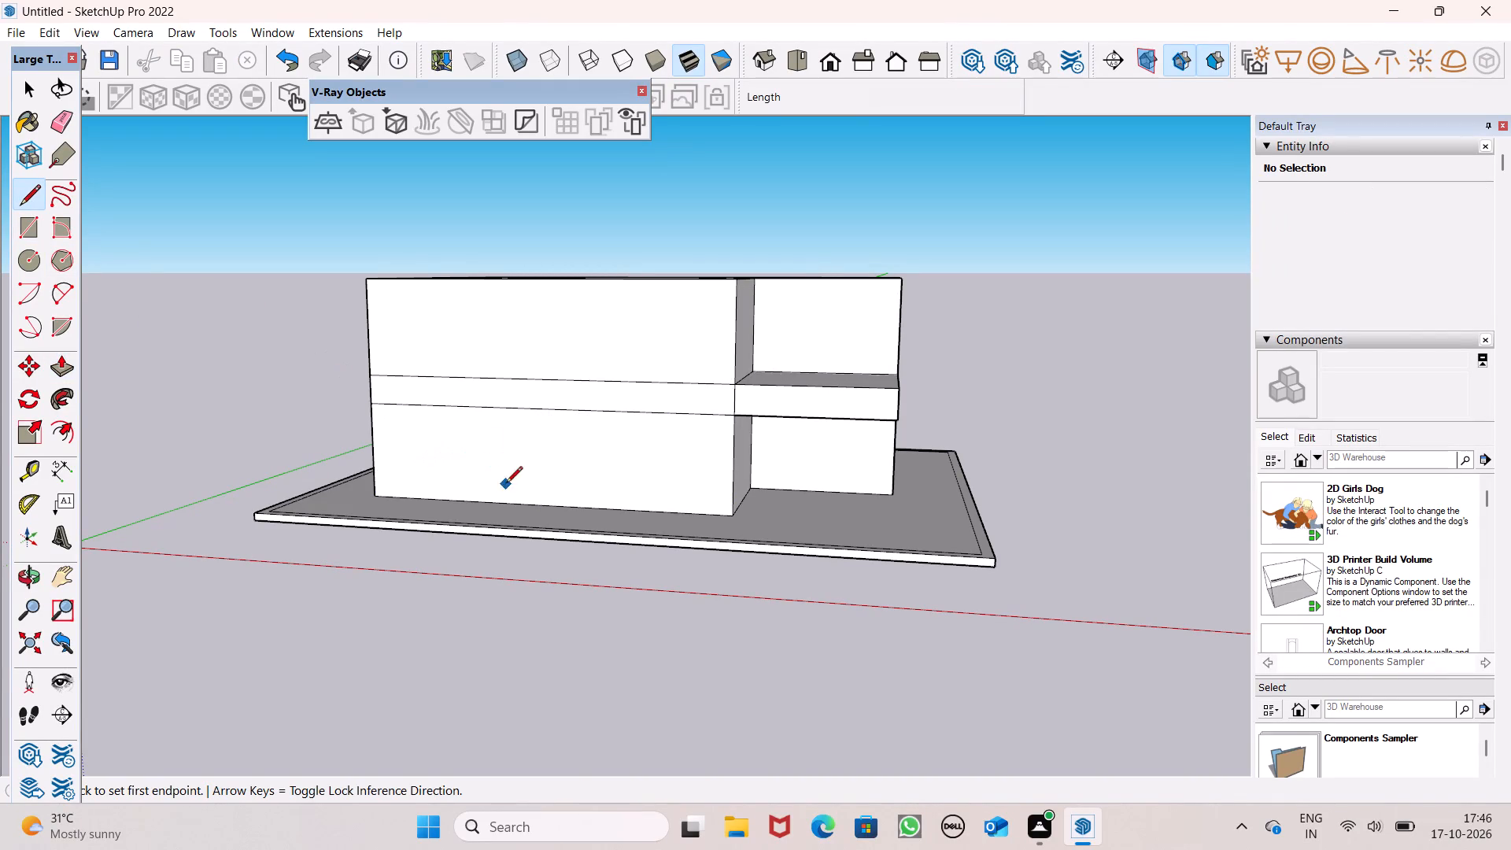
left_click(571, 507)
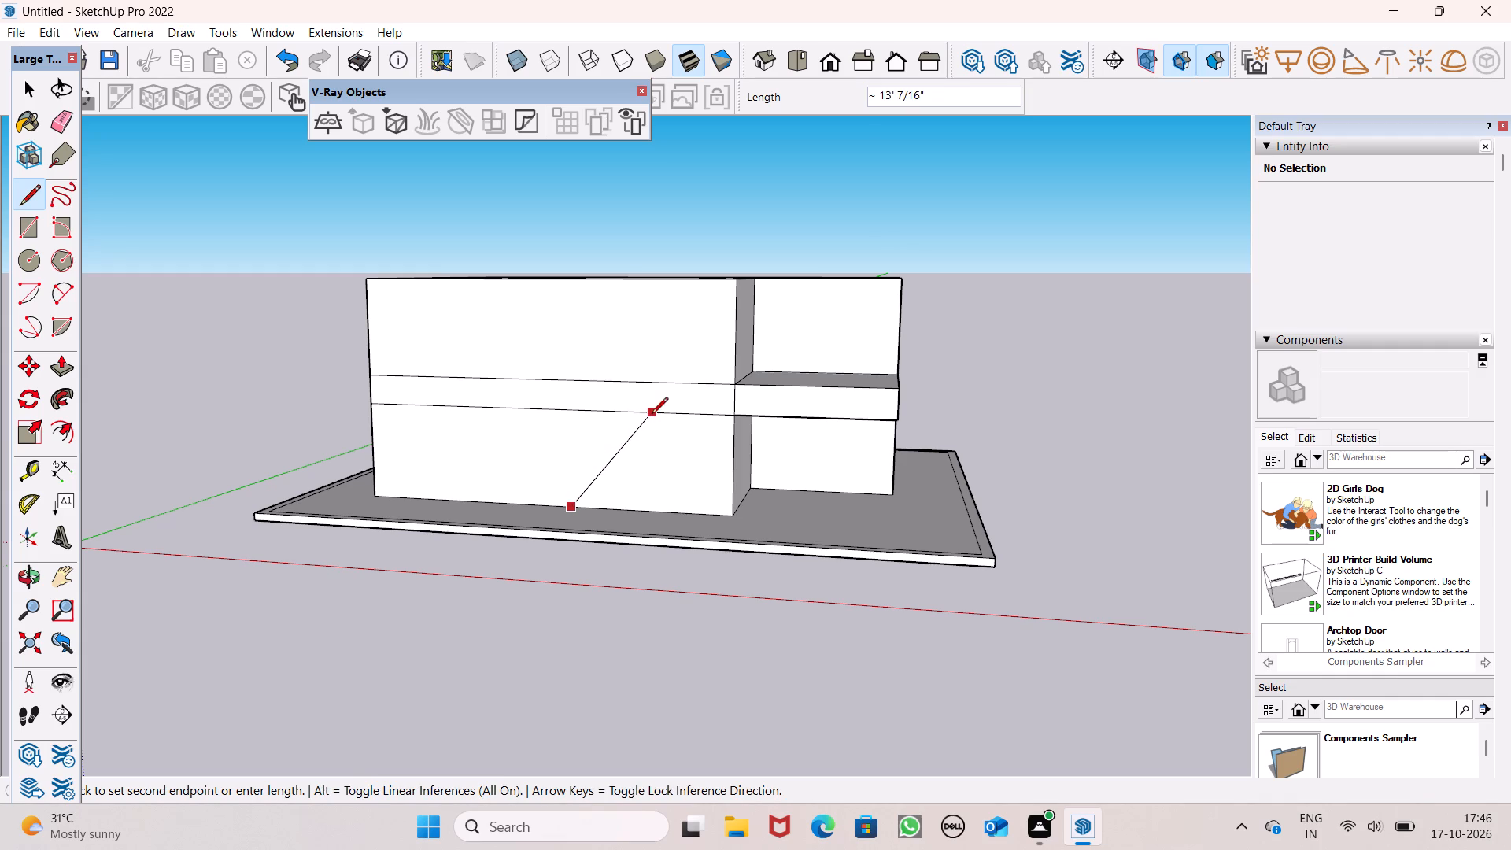
left_click(652, 414)
Draw a second, roughly parallel sloped line about 13' long beside the first, from the wall's base edge to the band's lower edge.
scroll(828, 440, "down", 1)
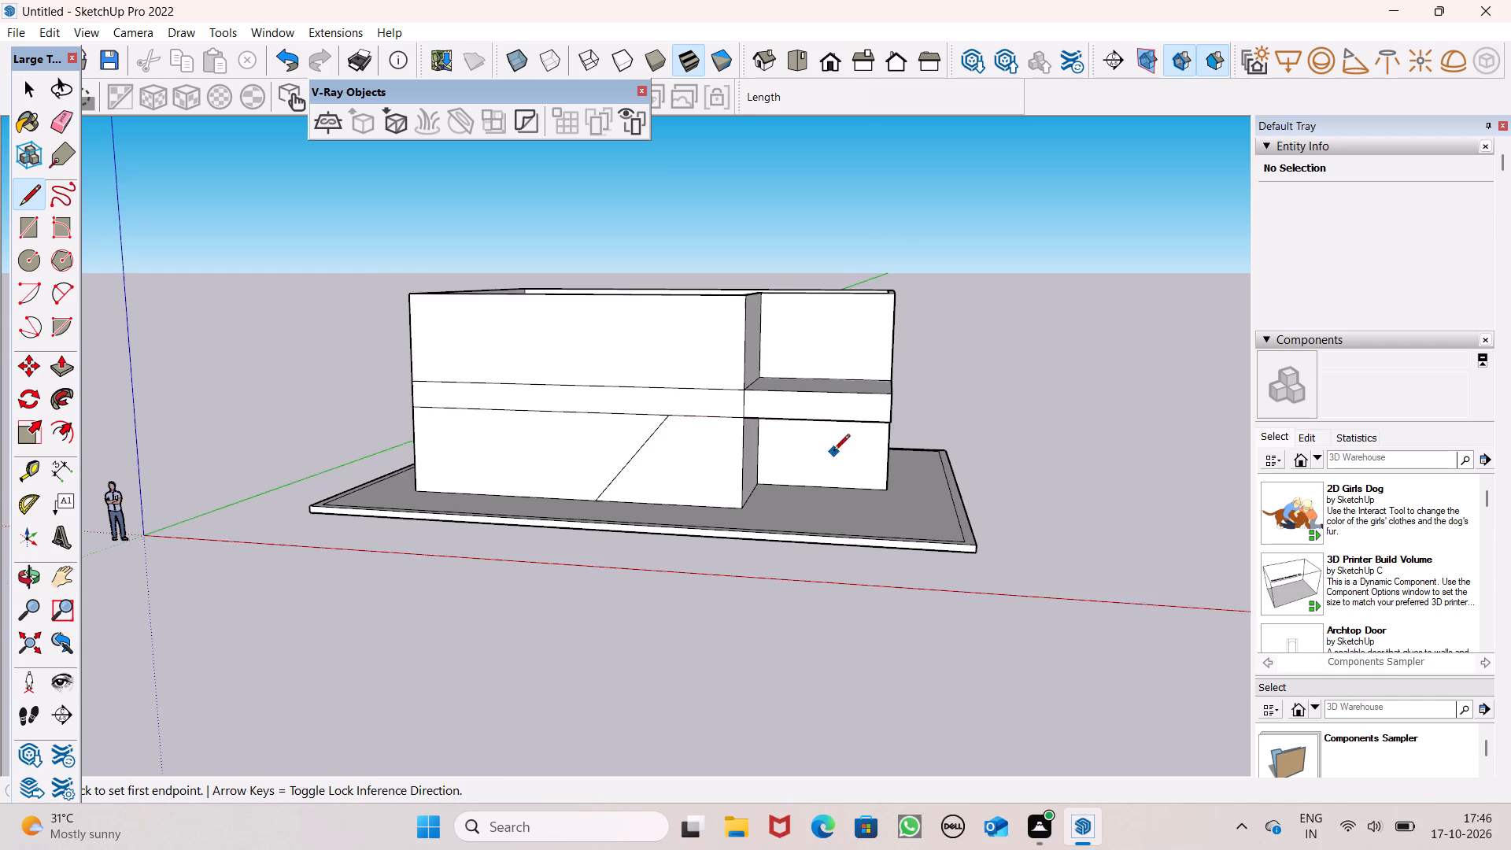
middle_click_drag(838, 458, 877, 494)
scroll(619, 352, "up", 3)
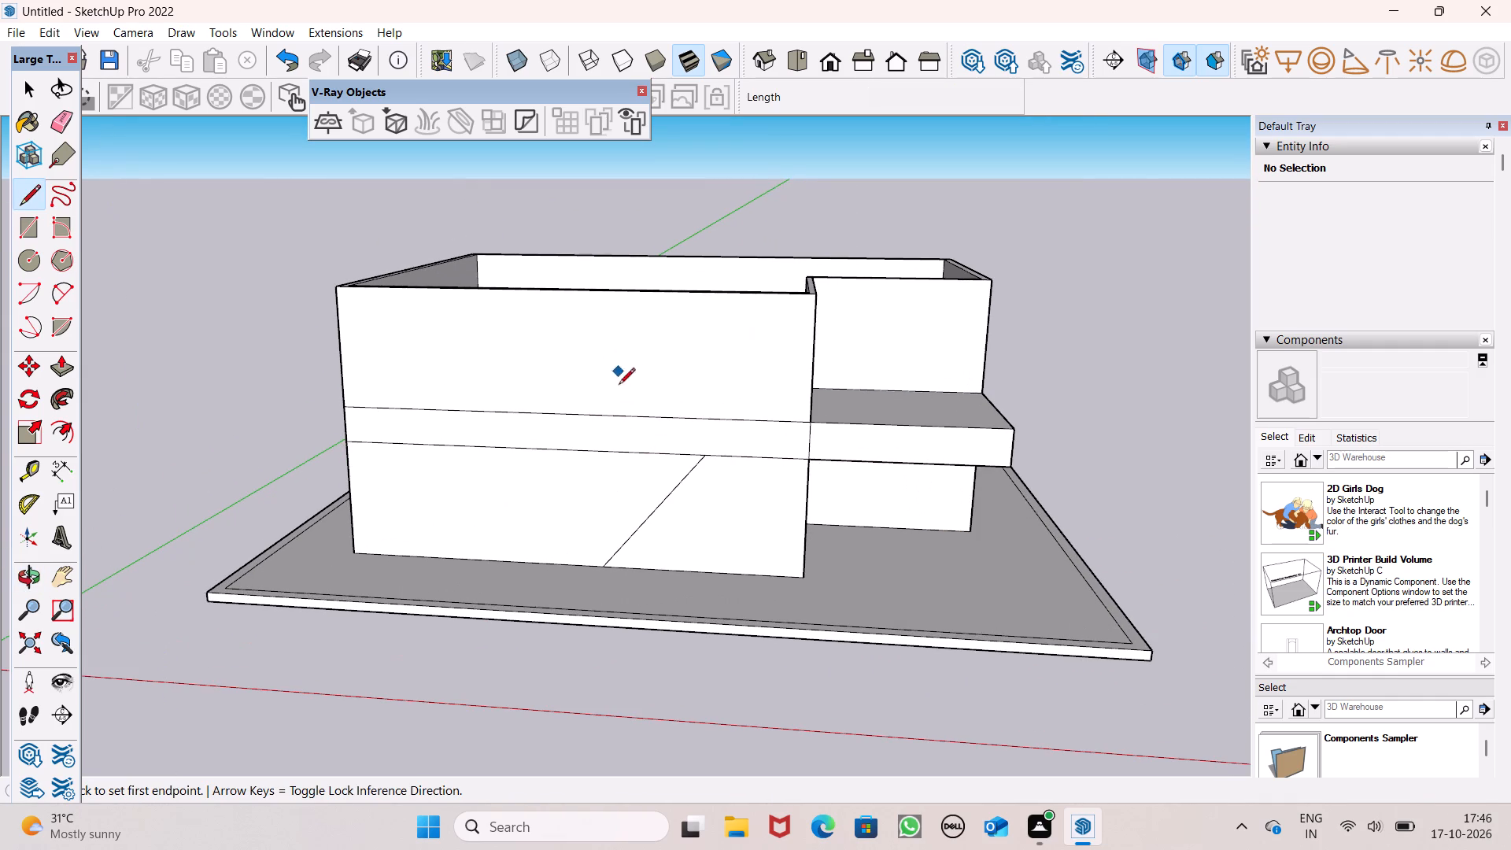
left_click(546, 562)
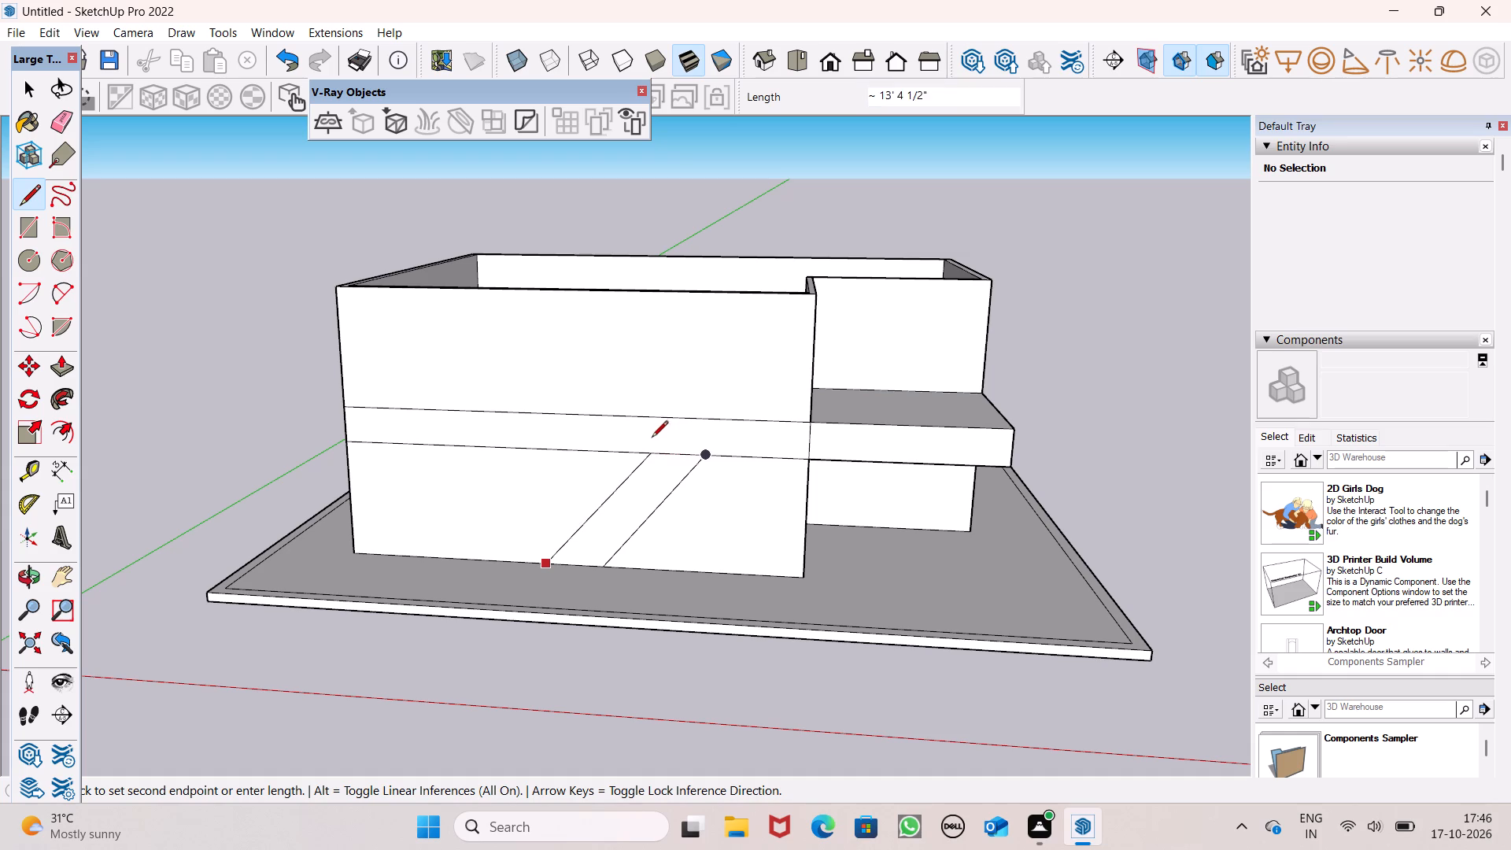
left_click(644, 454)
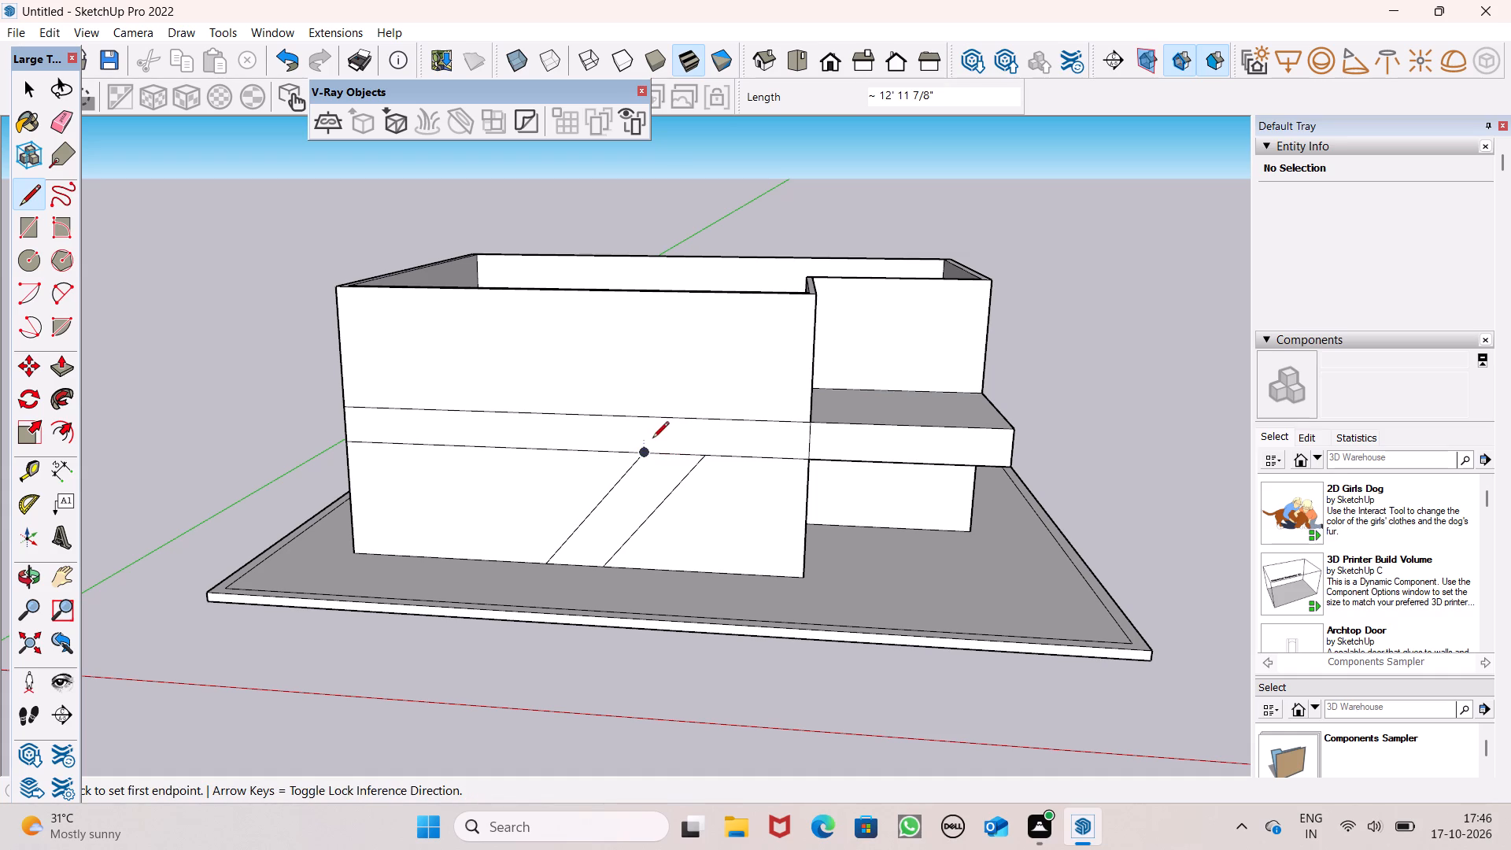
Extend the second sloped line across the middle band to its upper edge with two segments, about 2' 5" and 1' 6" long.
left_click(645, 455)
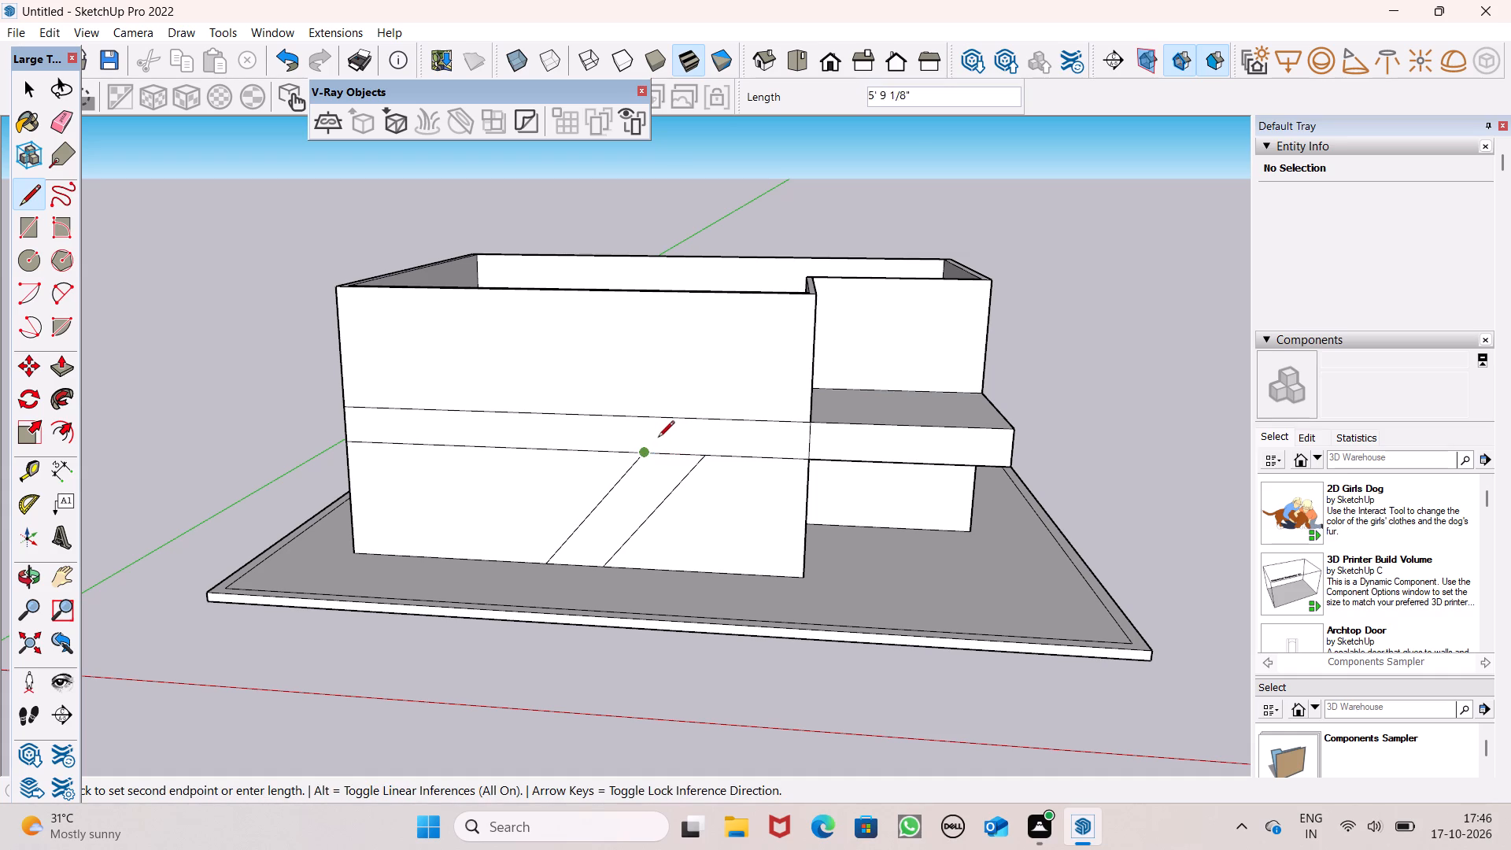
scroll(659, 432, "up", 14)
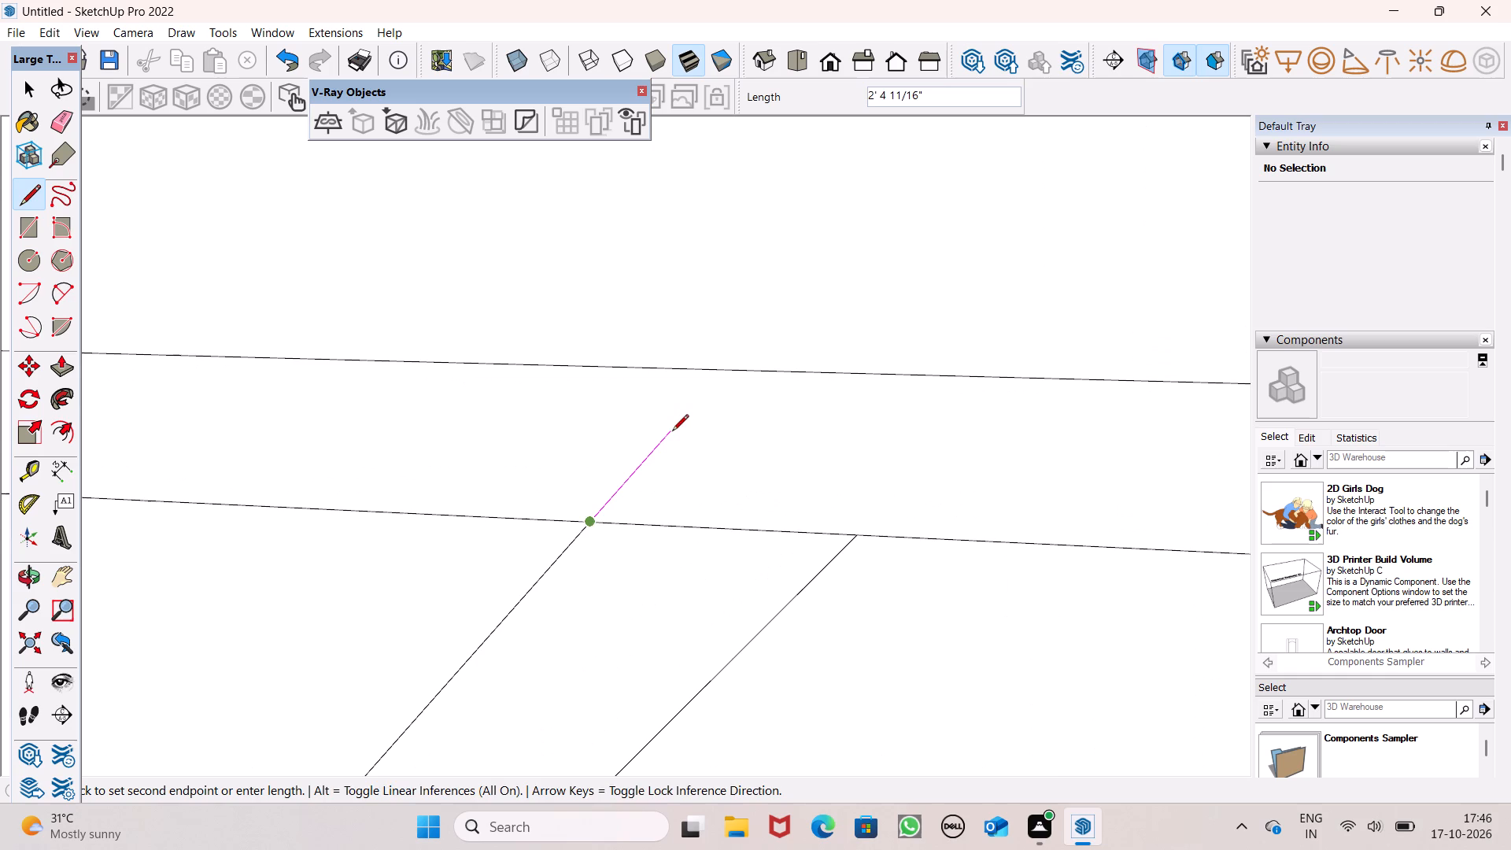
left_click(671, 431)
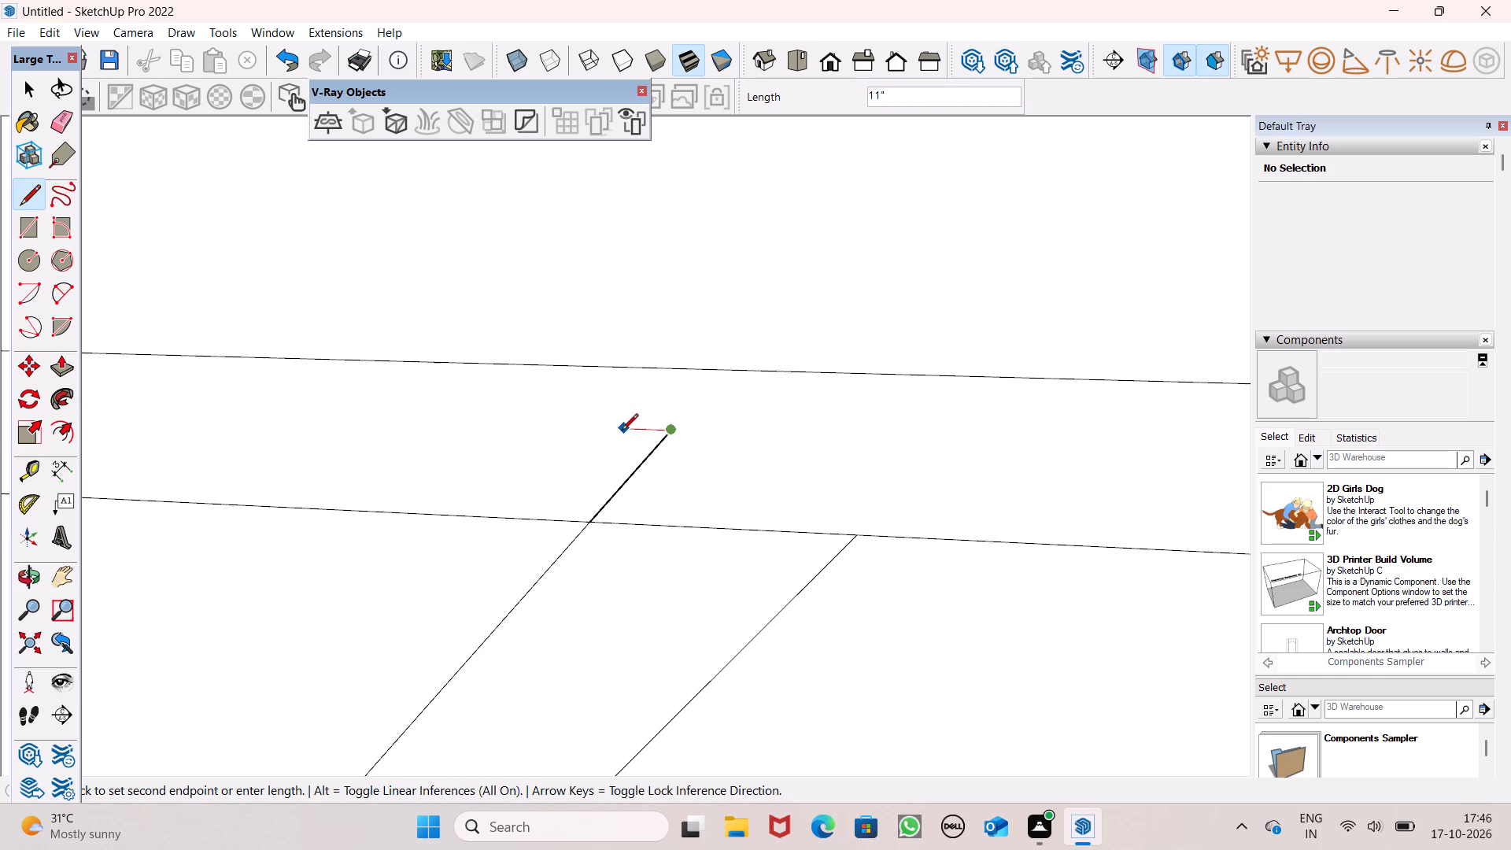
scroll(620, 431, "down", 7)
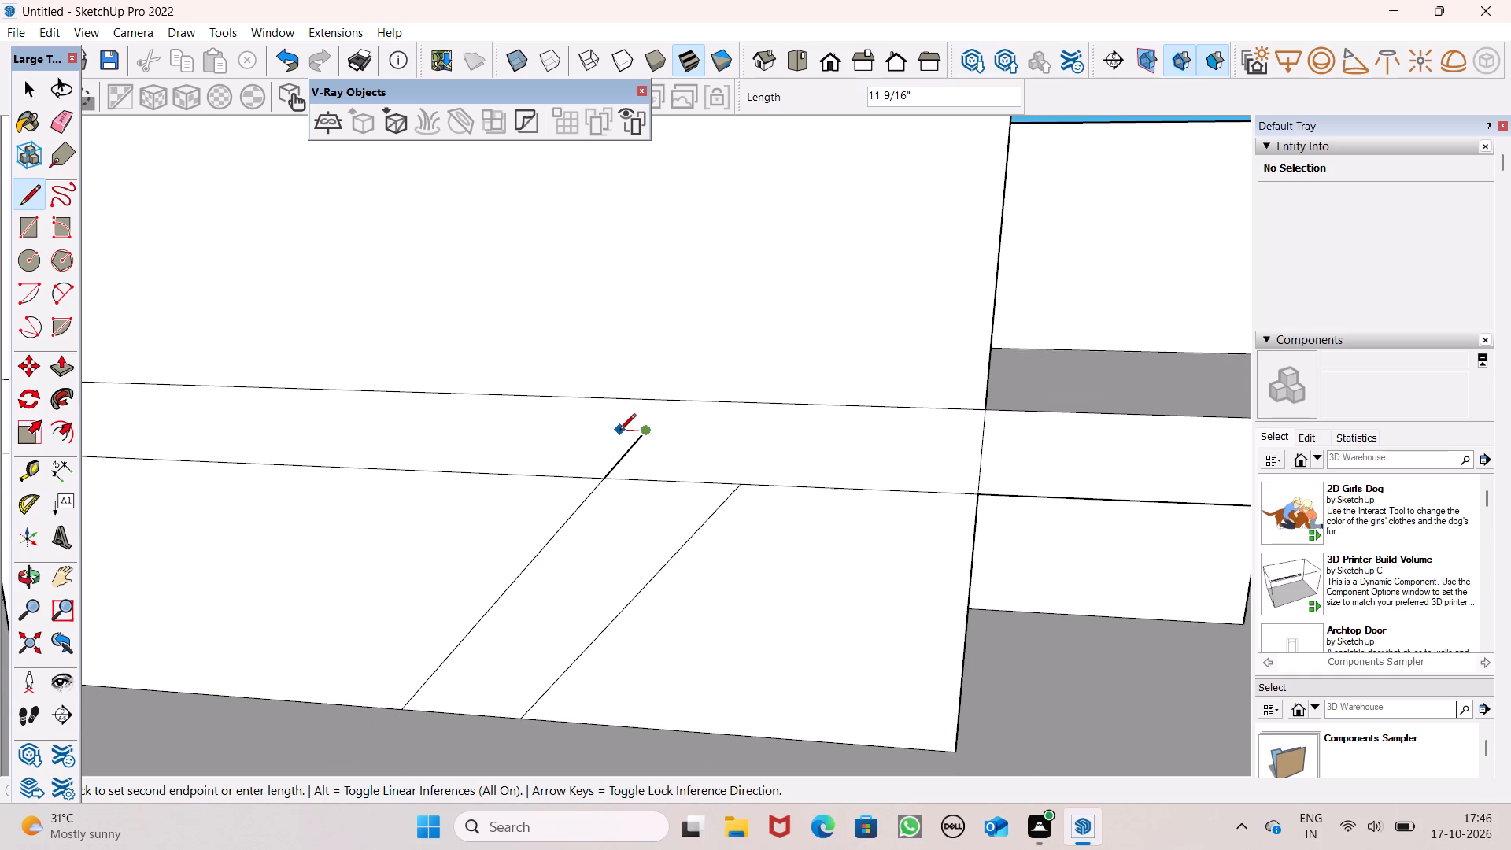
scroll(800, 419, "down", 3)
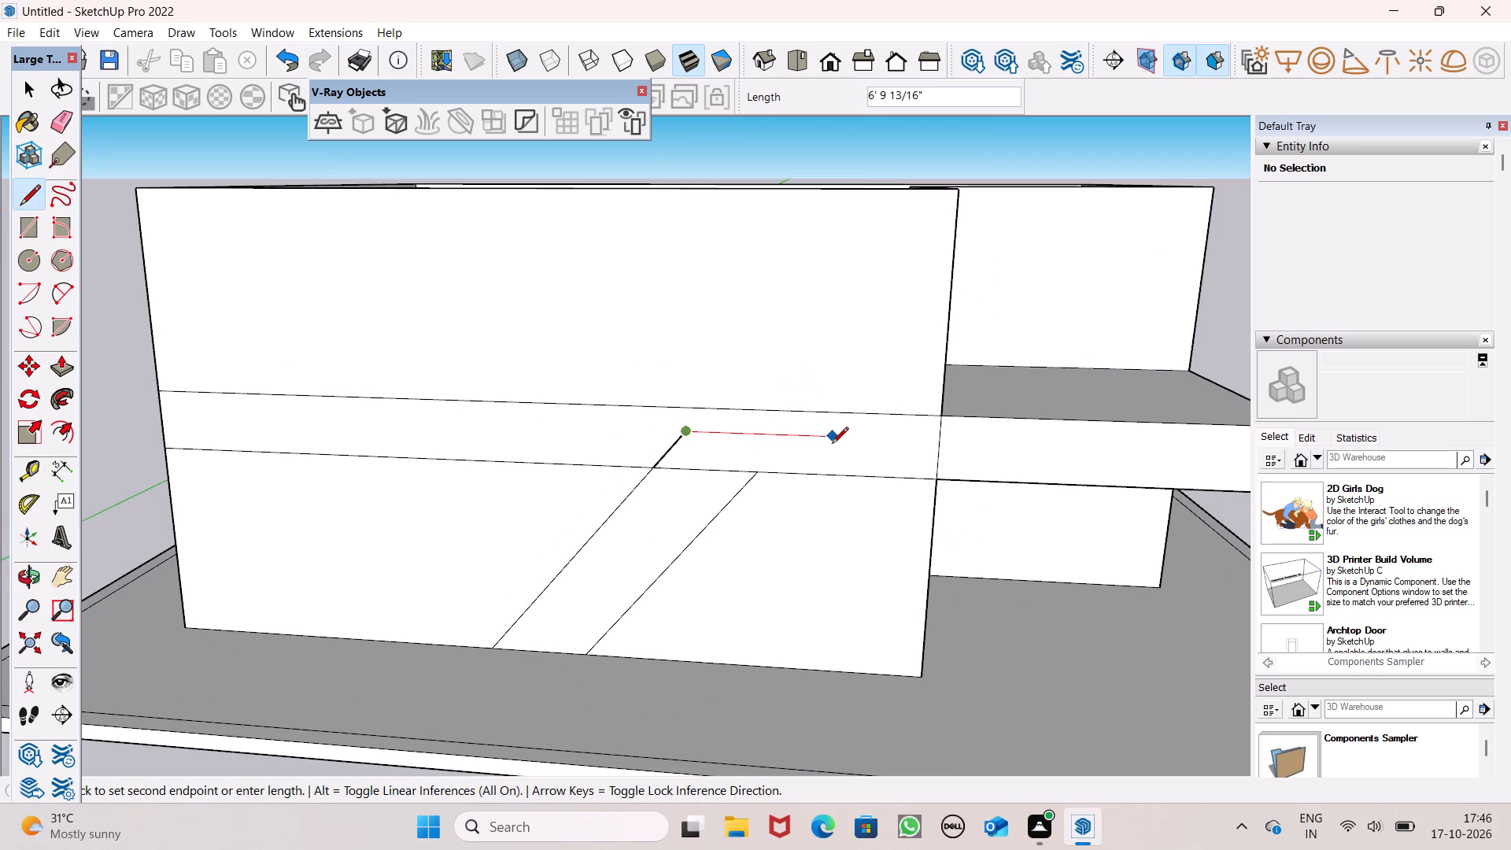
scroll(832, 445, "down", 3)
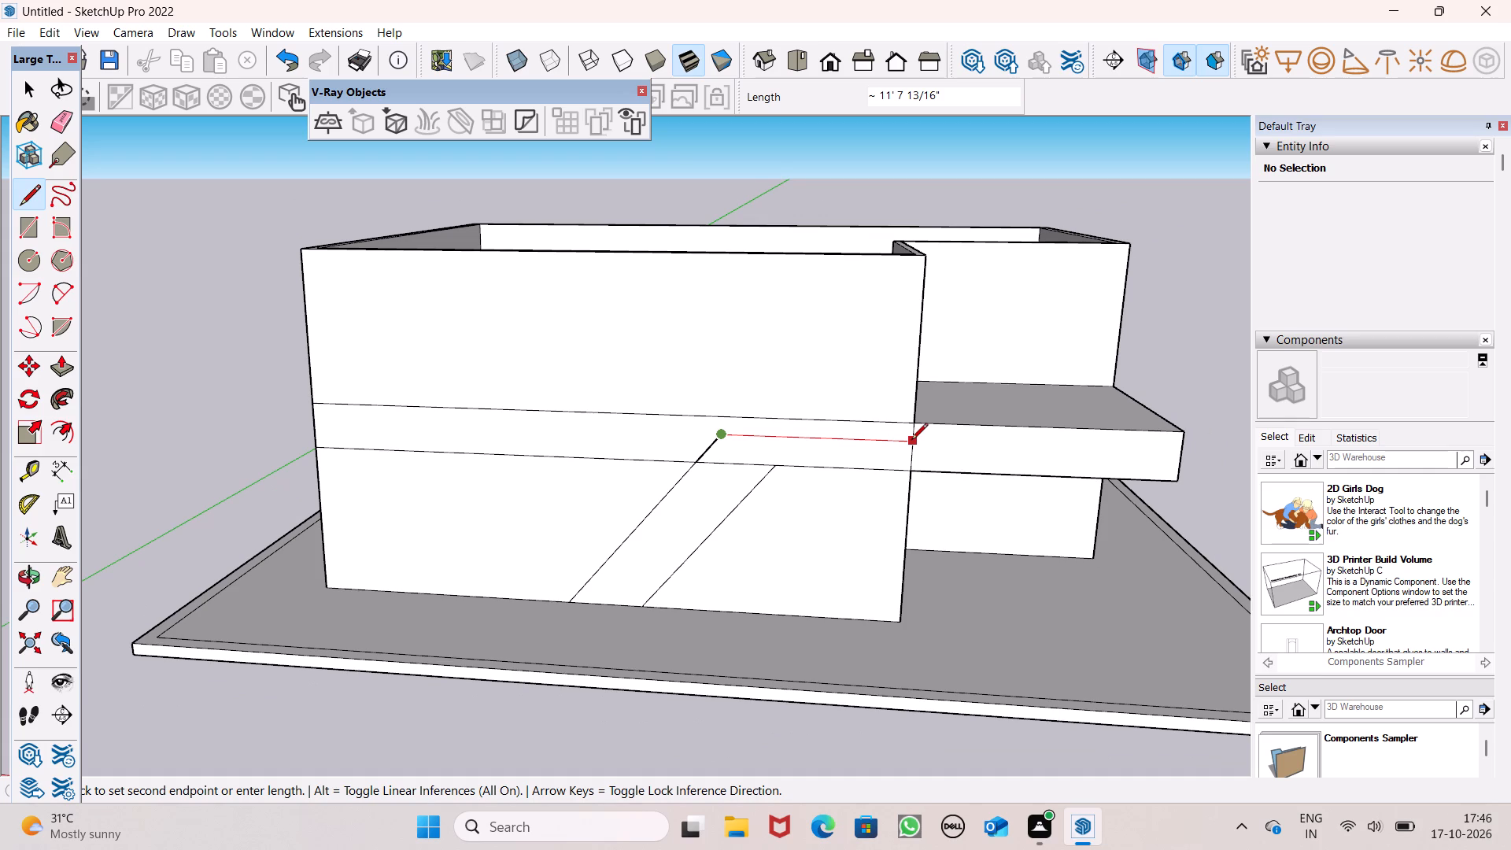
left_click(744, 415)
key("space")
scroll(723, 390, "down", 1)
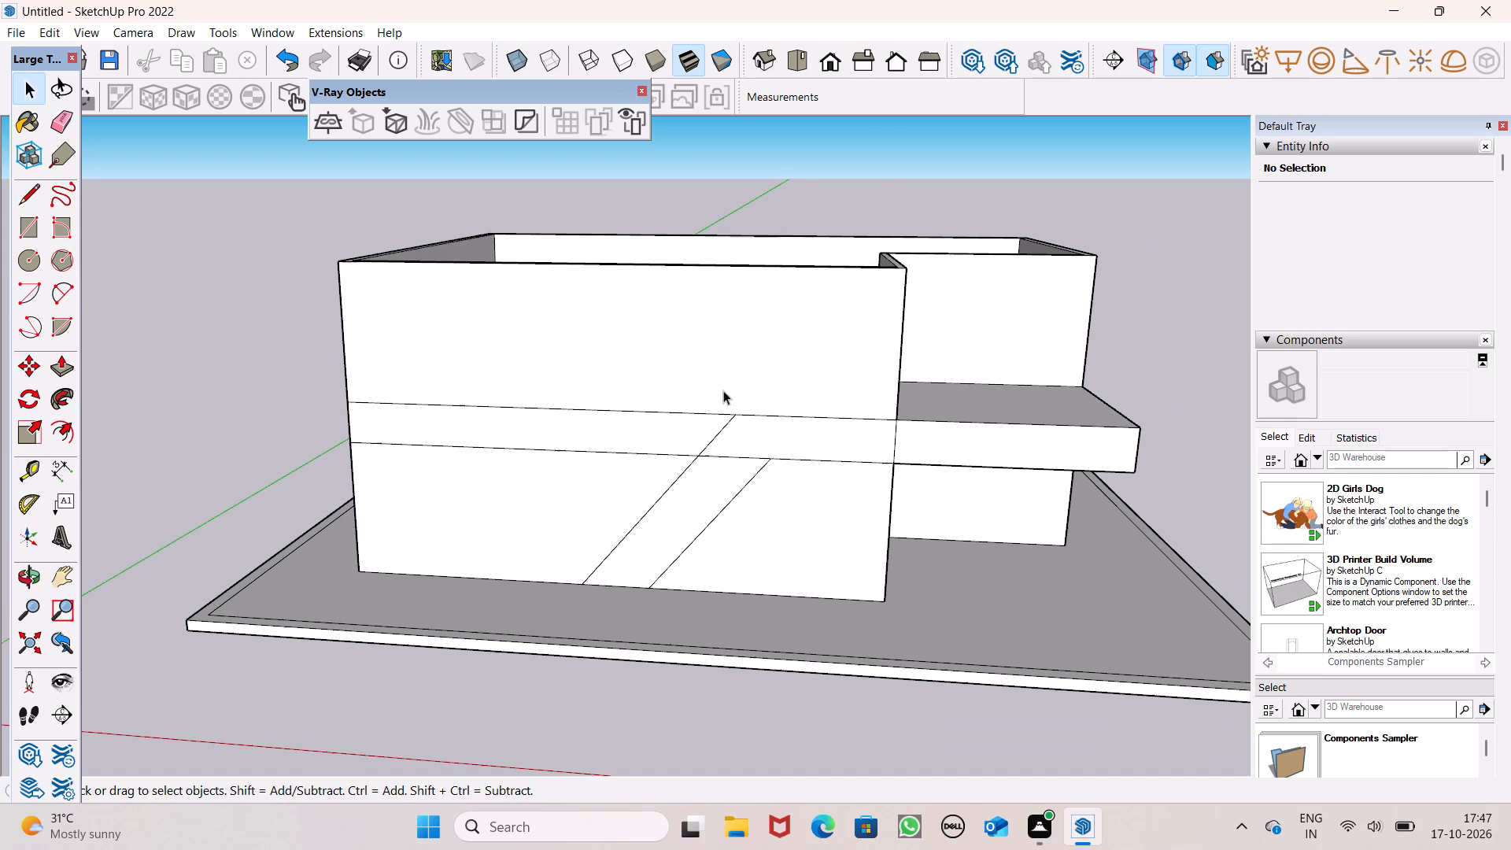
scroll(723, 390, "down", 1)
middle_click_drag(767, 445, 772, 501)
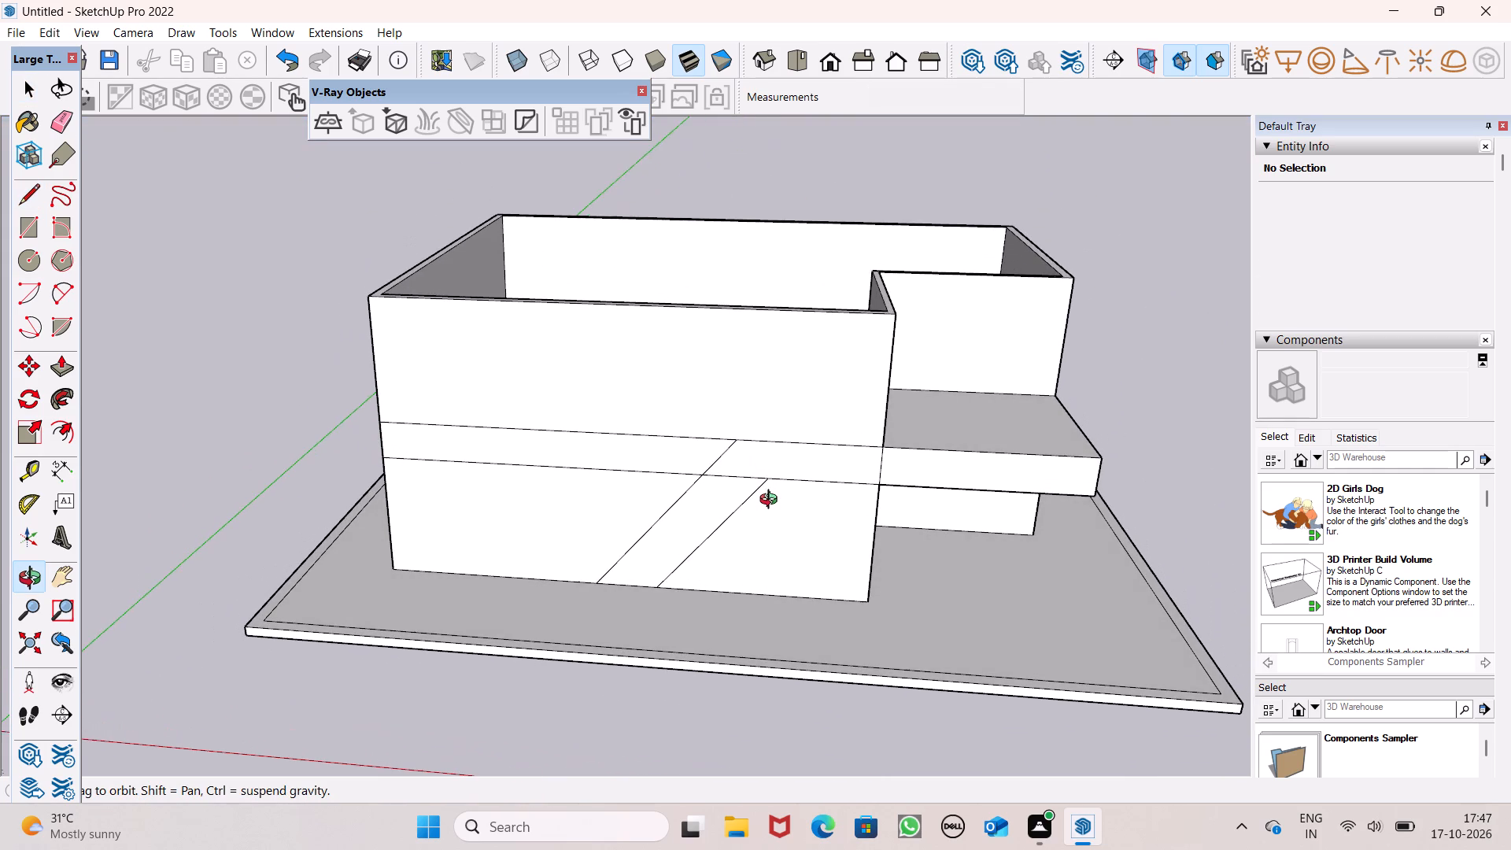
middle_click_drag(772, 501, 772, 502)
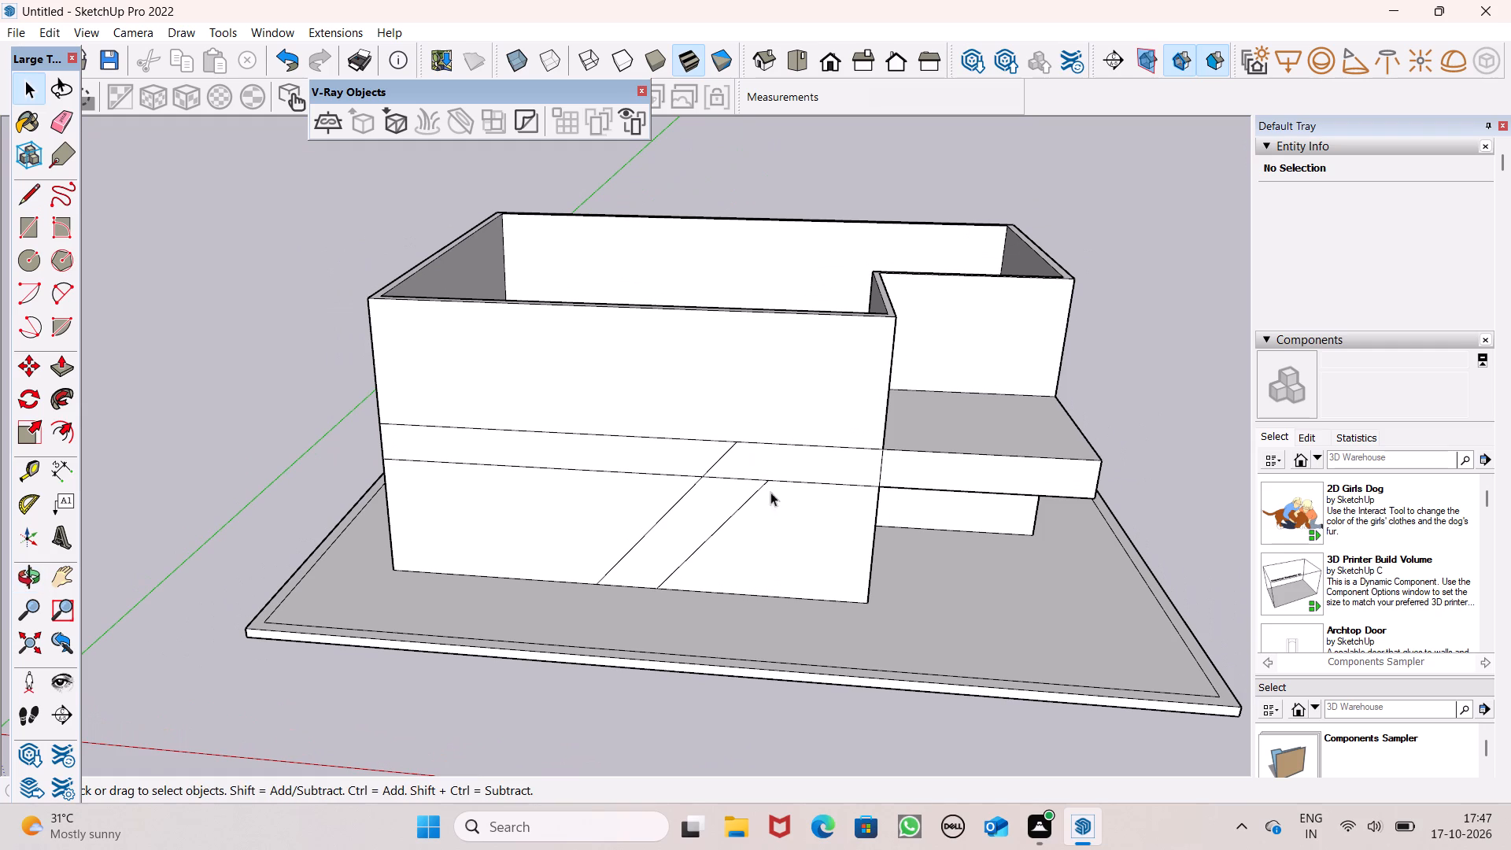
Erase the segment of the middle band's lower edge between the two sloped lines on the front wall.
scroll(740, 445, "down", 2)
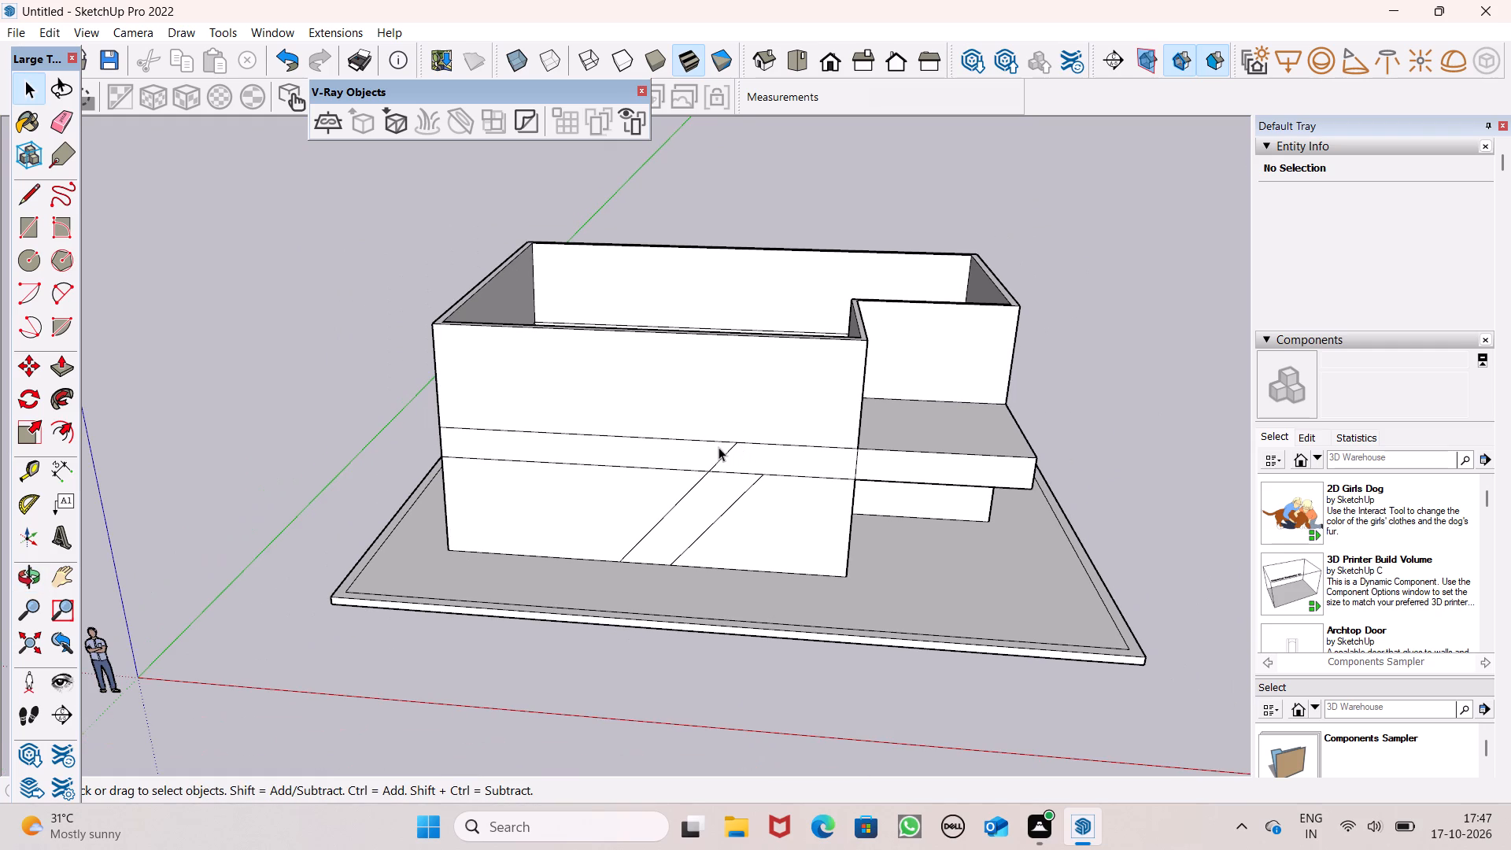
left_click(55, 114)
left_click_drag(730, 477, 730, 476)
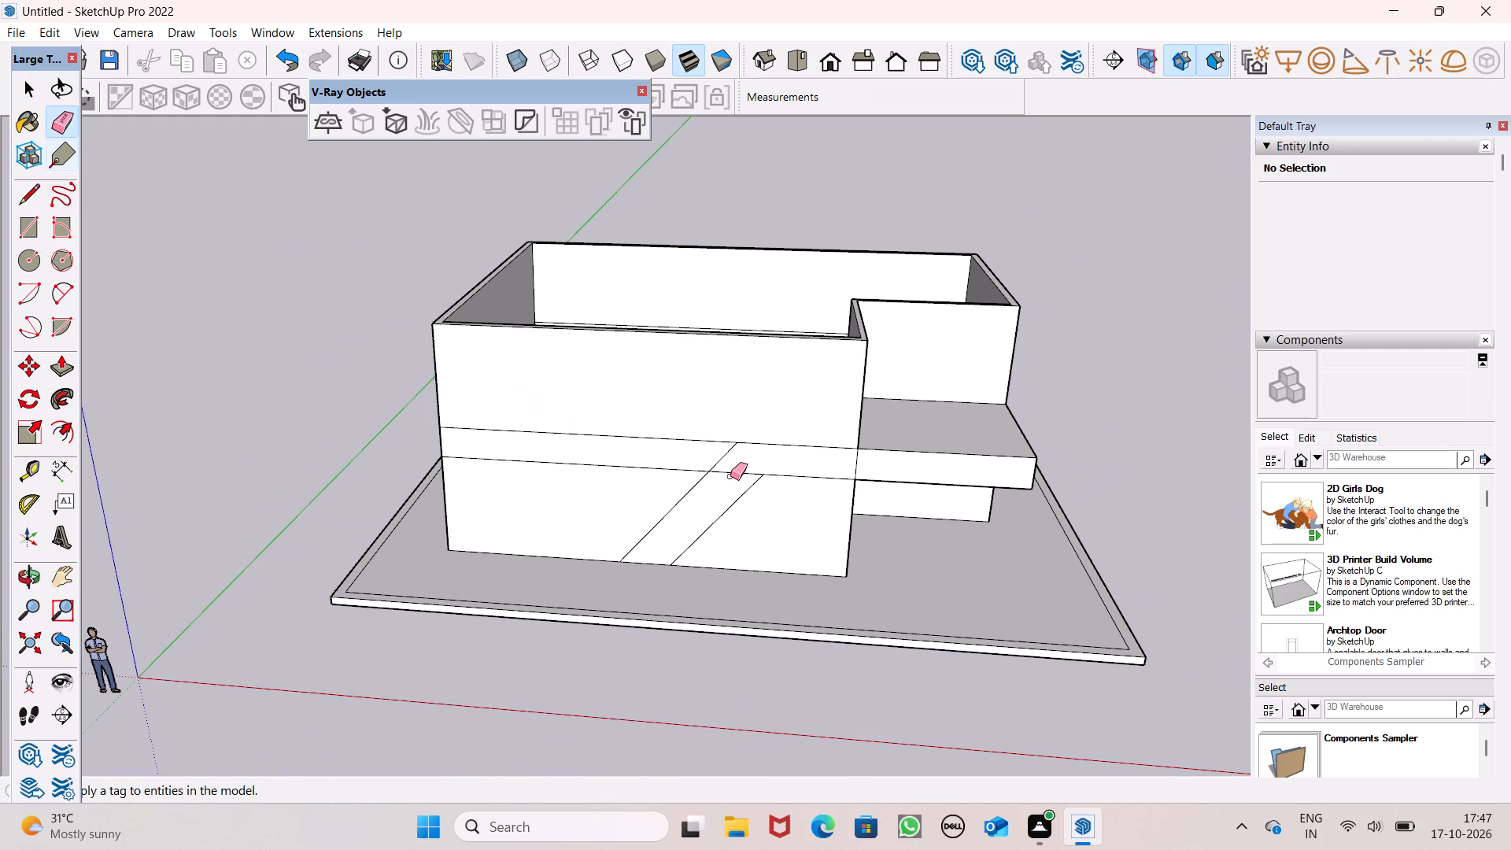
left_click_drag(730, 476, 733, 470)
key("space")
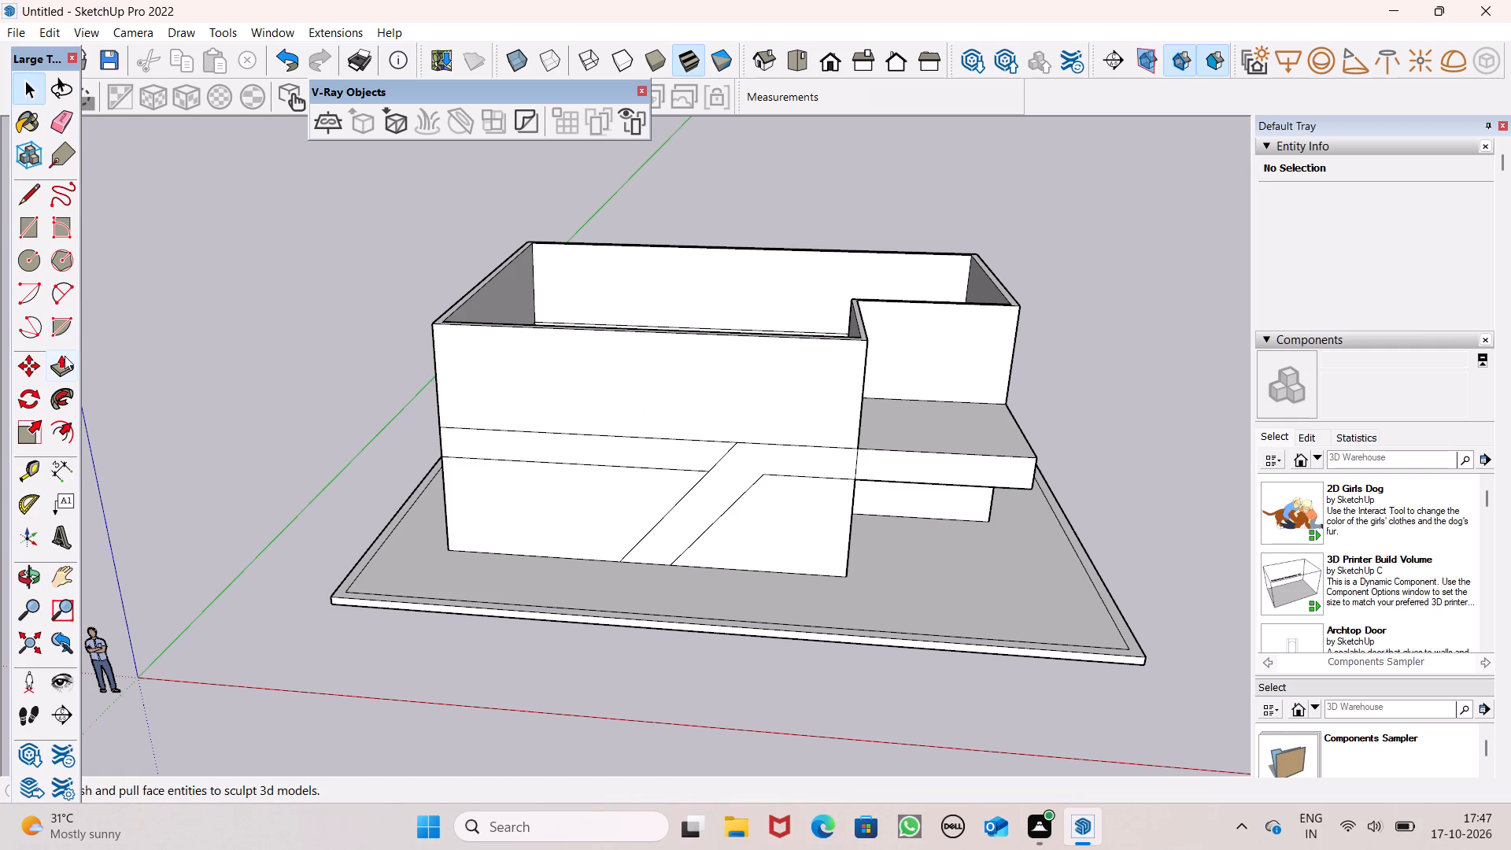
Push/Pull the bent strip, formed by the sloped leg and the adjoining band, outward from the front wall about 10 1/4".
left_click_drag(58, 360, 66, 362)
left_click(741, 466)
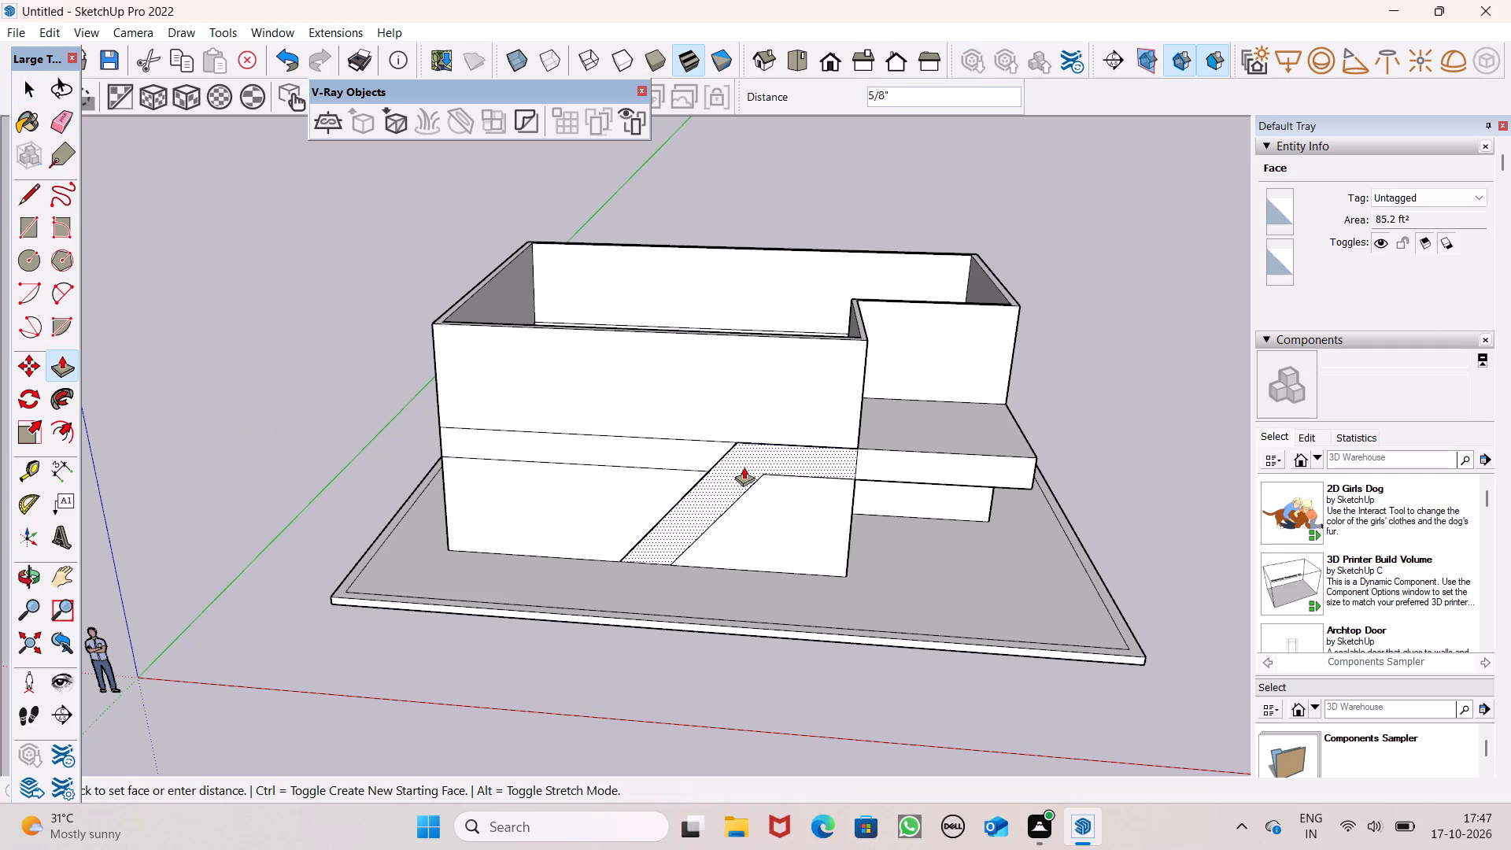
middle_click_drag(856, 508, 775, 569)
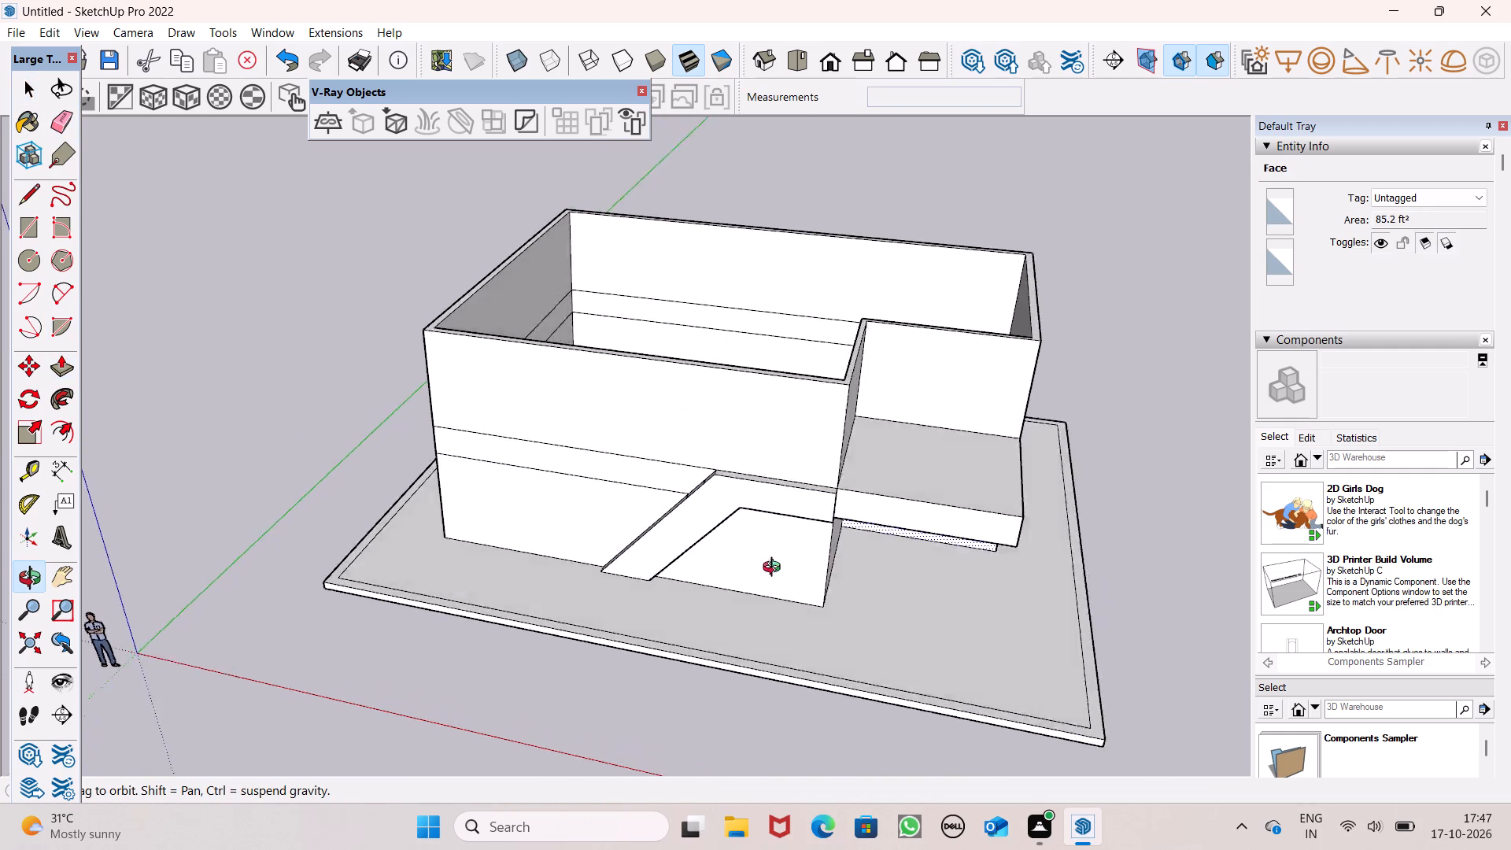
middle_click_drag(775, 569, 626, 576)
Push/Pull the projecting slab's front face outward by 10 1/4", flush with the bent strip.
scroll(781, 553, "up", 4)
left_click_drag(781, 555, 754, 541)
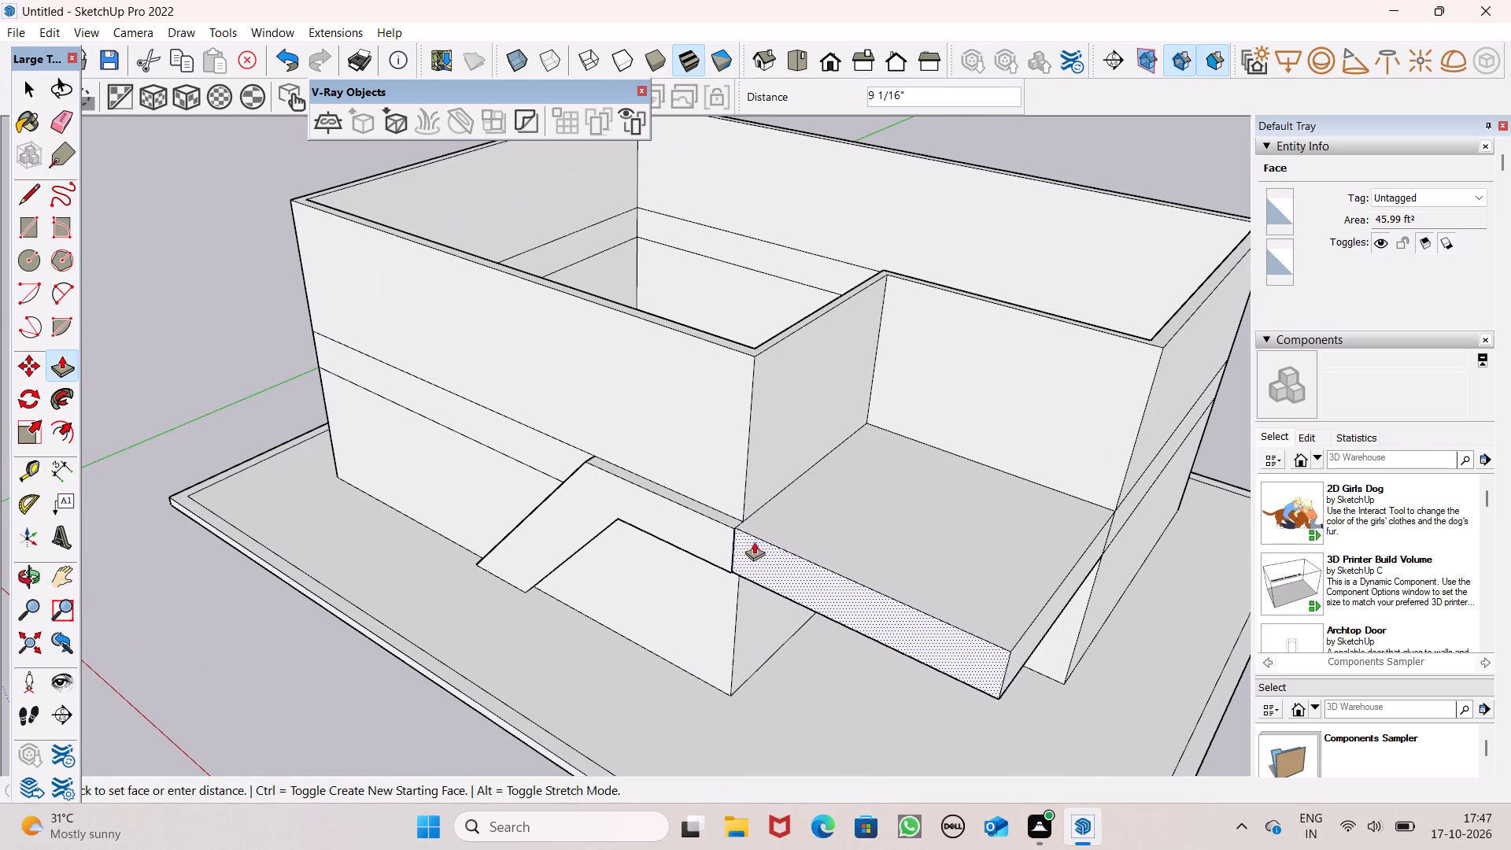
left_click_drag(754, 541, 727, 534)
Erase the vertical seam line between the bent strip's front face and the projecting slab's front face.
scroll(707, 510, "down", 1)
middle_click_drag(740, 624, 852, 519)
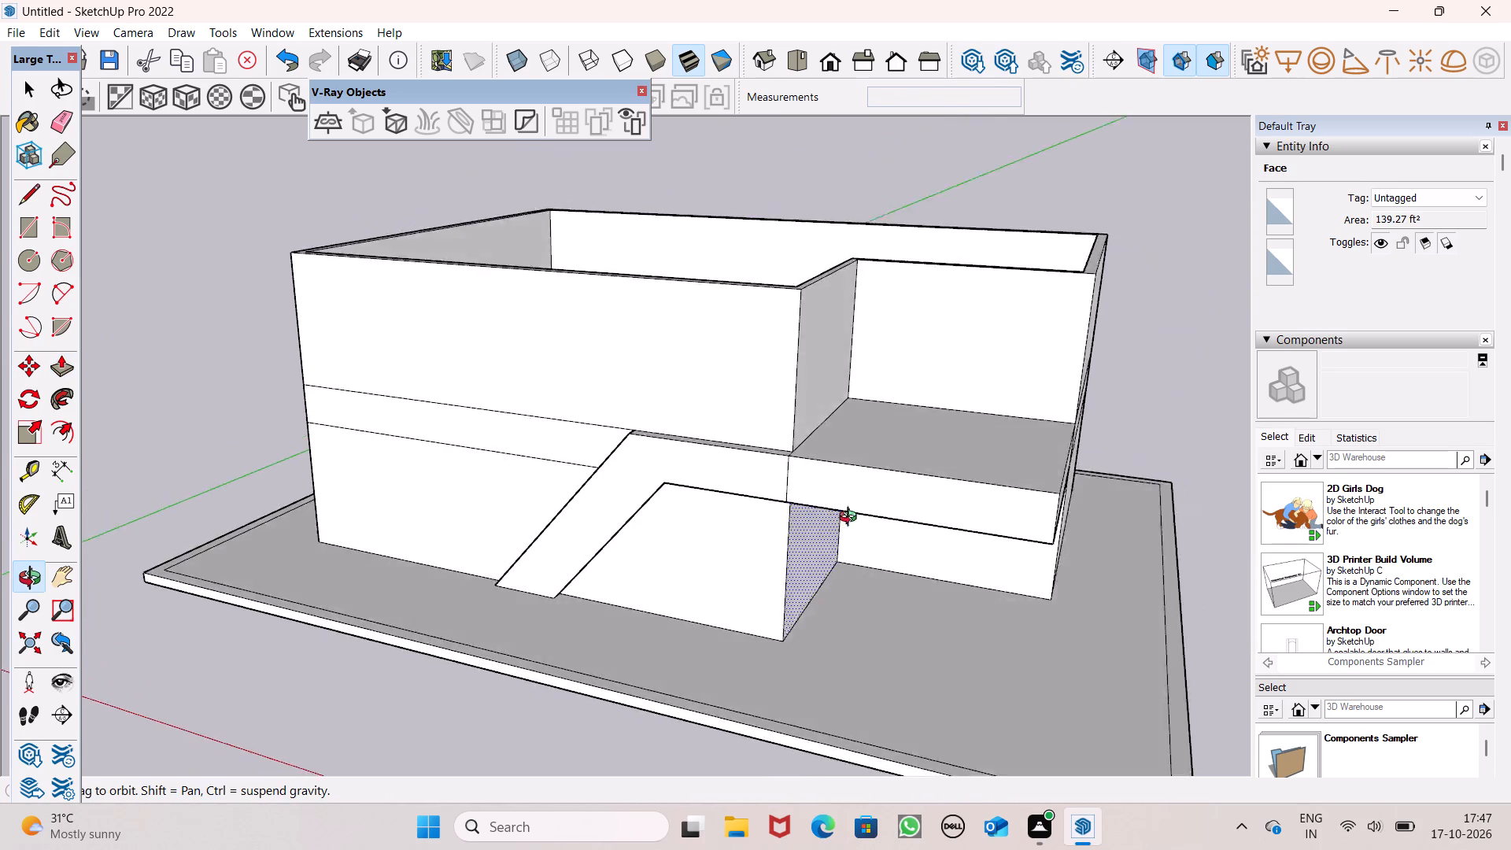
middle_click_drag(852, 519, 926, 445)
scroll(789, 398, "up", 2)
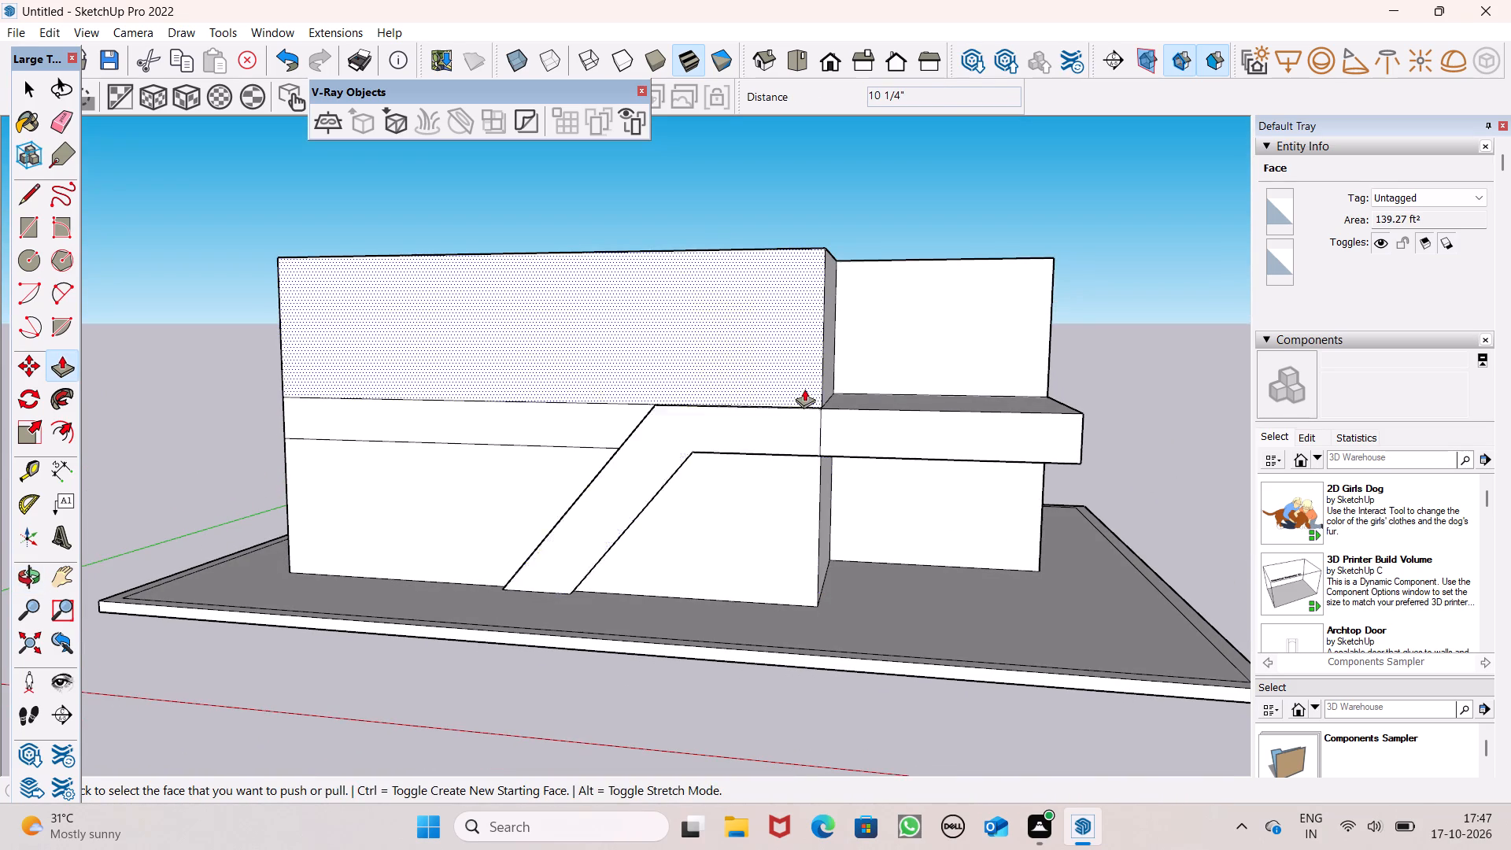
scroll(804, 389, "up", 5)
middle_click_drag(869, 455, 858, 568)
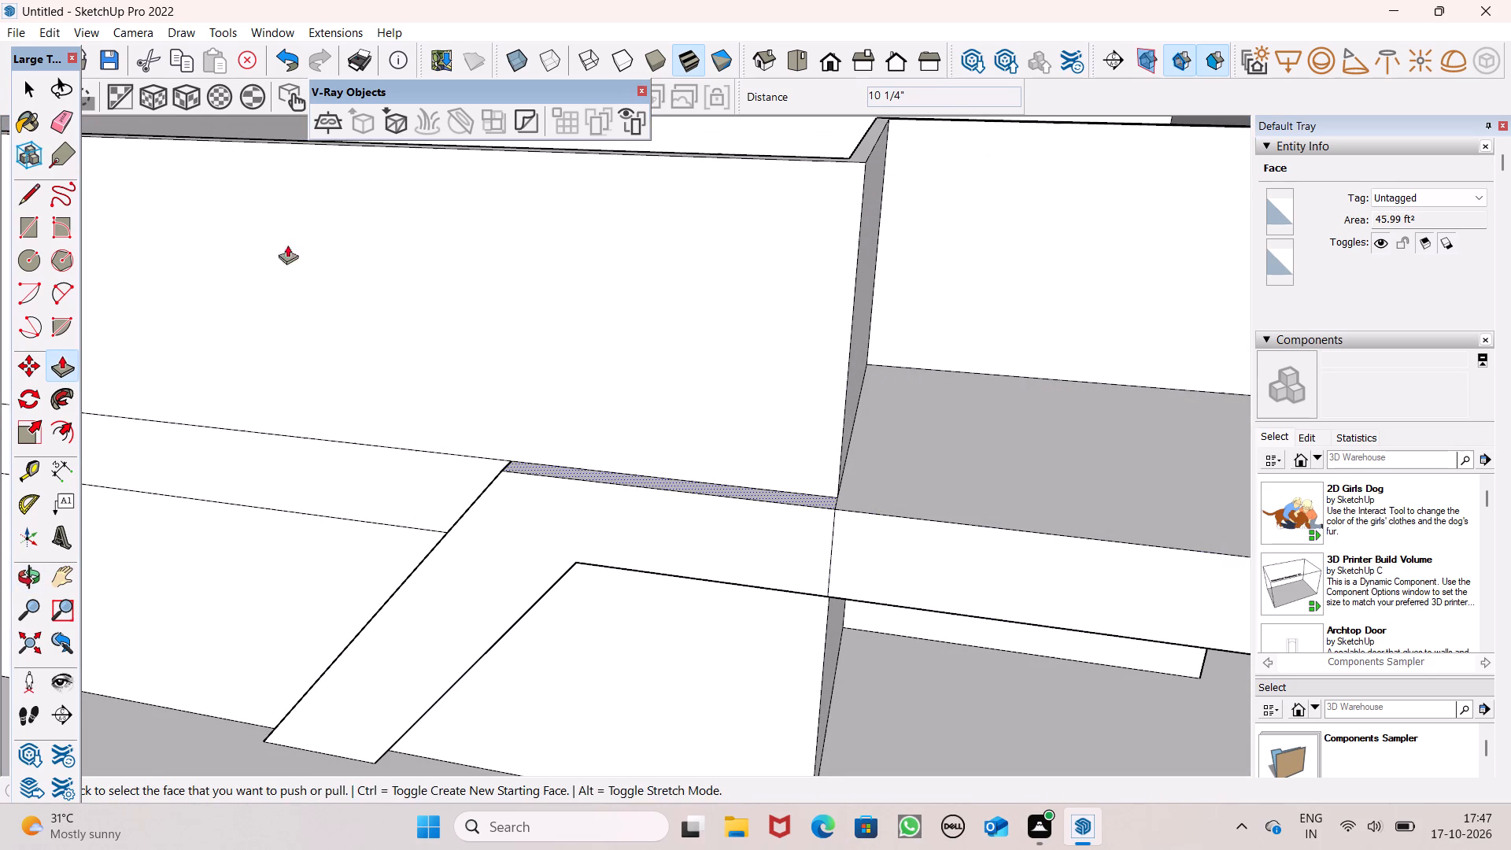
left_click(59, 129)
left_click_drag(827, 538, 836, 538)
scroll(556, 352, "down", 5)
key("space")
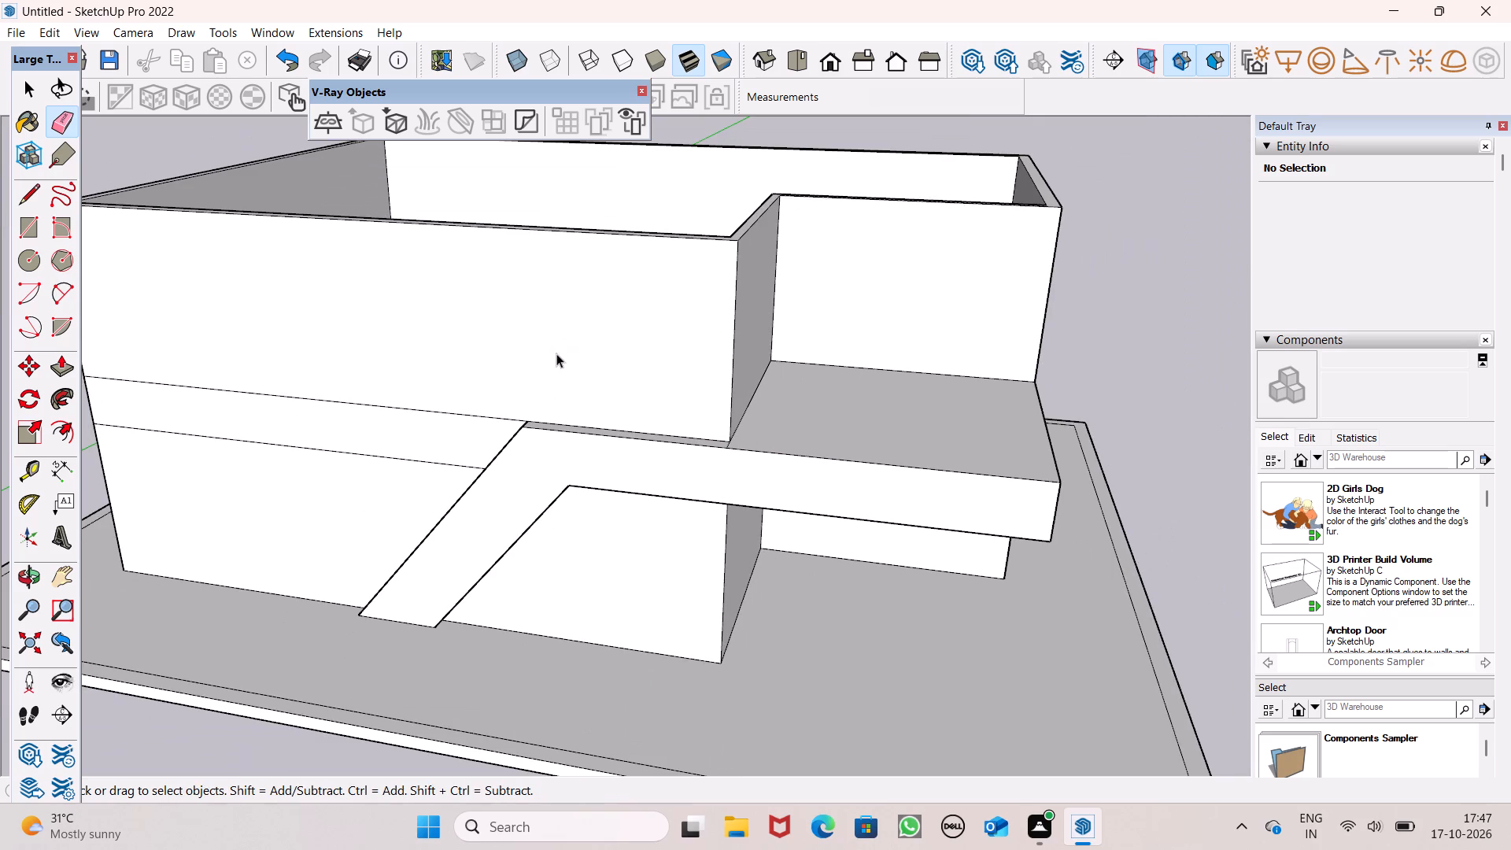
Draw a vertical line on the lower front wall between the sloped leg and the corner, from the strip's underside to the wall base.
scroll(558, 354, "down", 3)
middle_click_drag(615, 386, 693, 264)
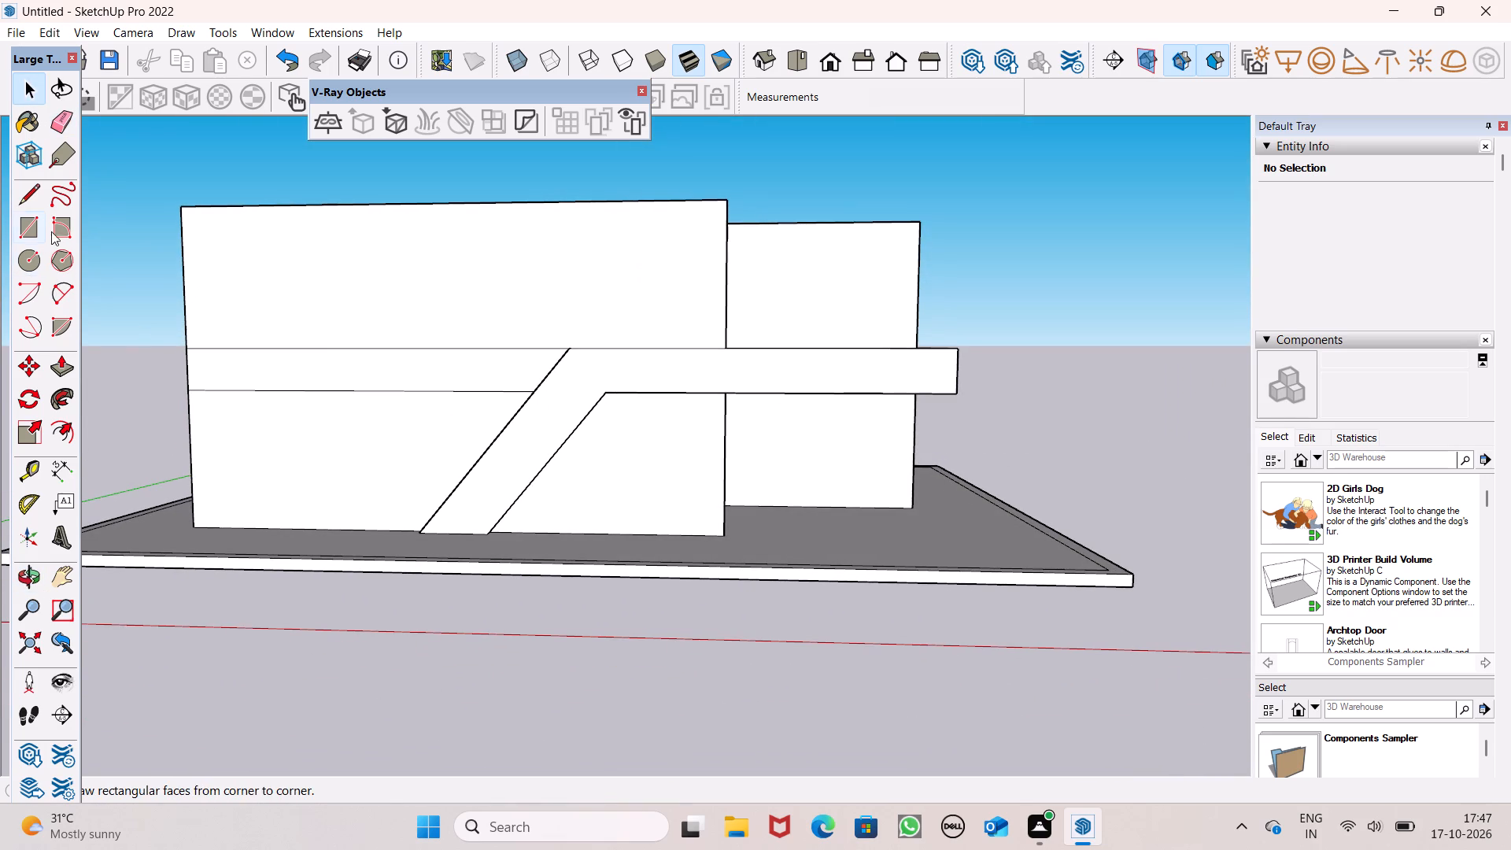
left_click(35, 197)
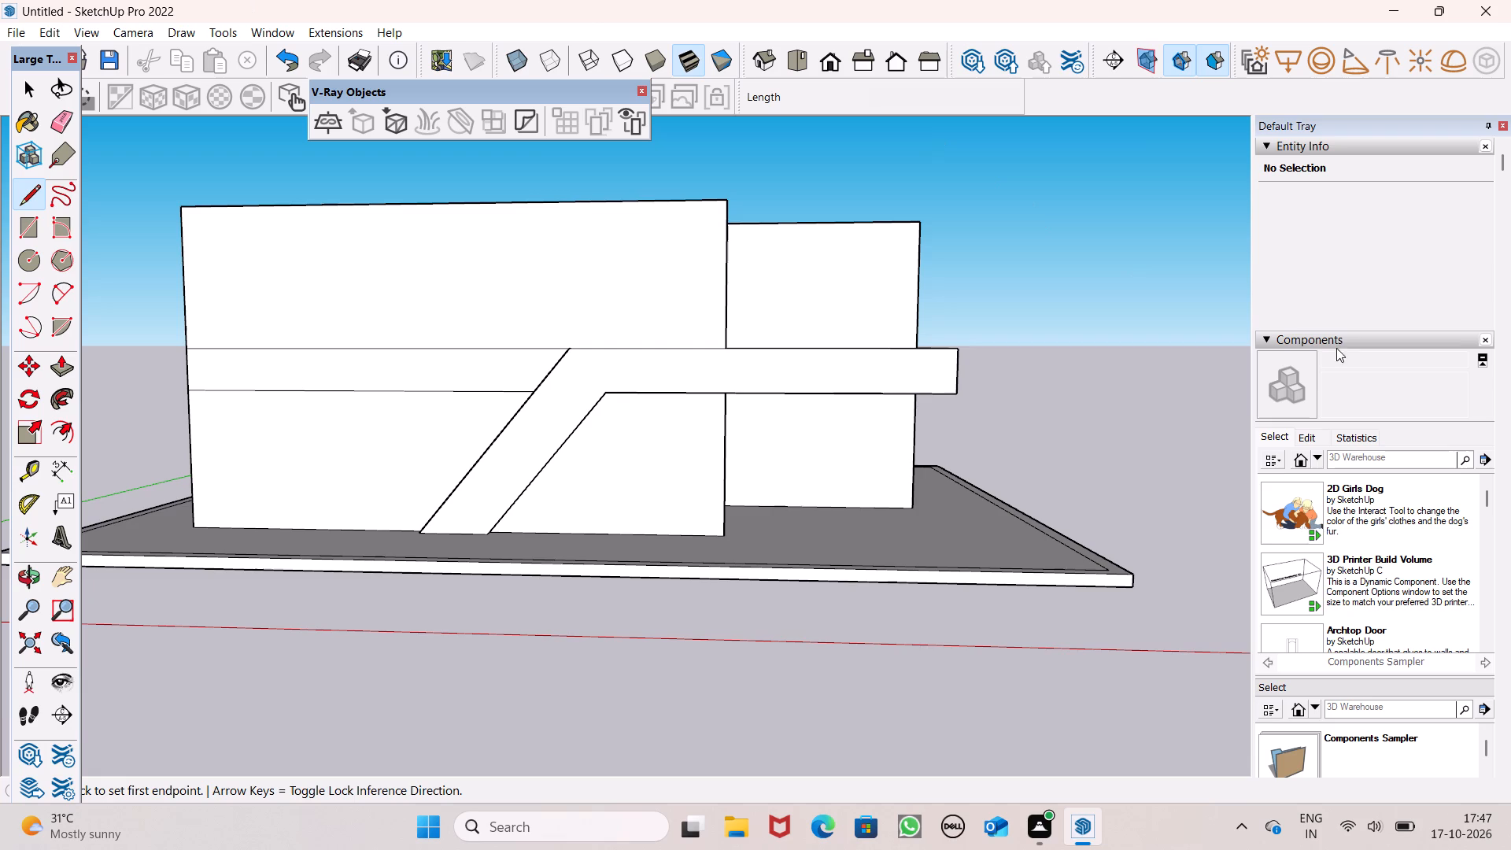
scroll(900, 438, "up", 1)
scroll(634, 455, "up", 6)
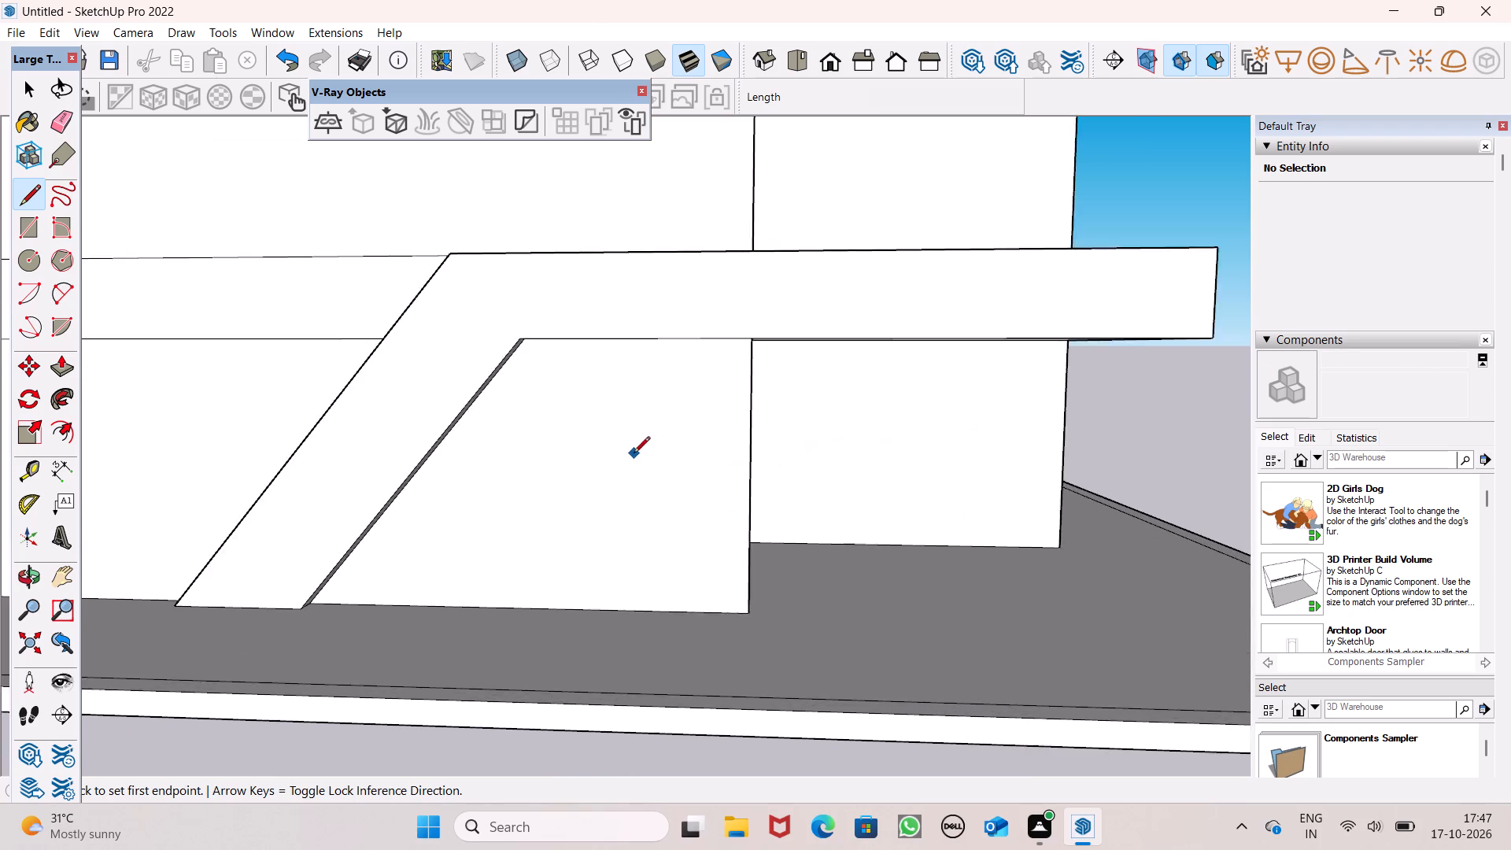
scroll(667, 406, "up", 1)
middle_click_drag(667, 406, 667, 331)
scroll(675, 368, "up", 1)
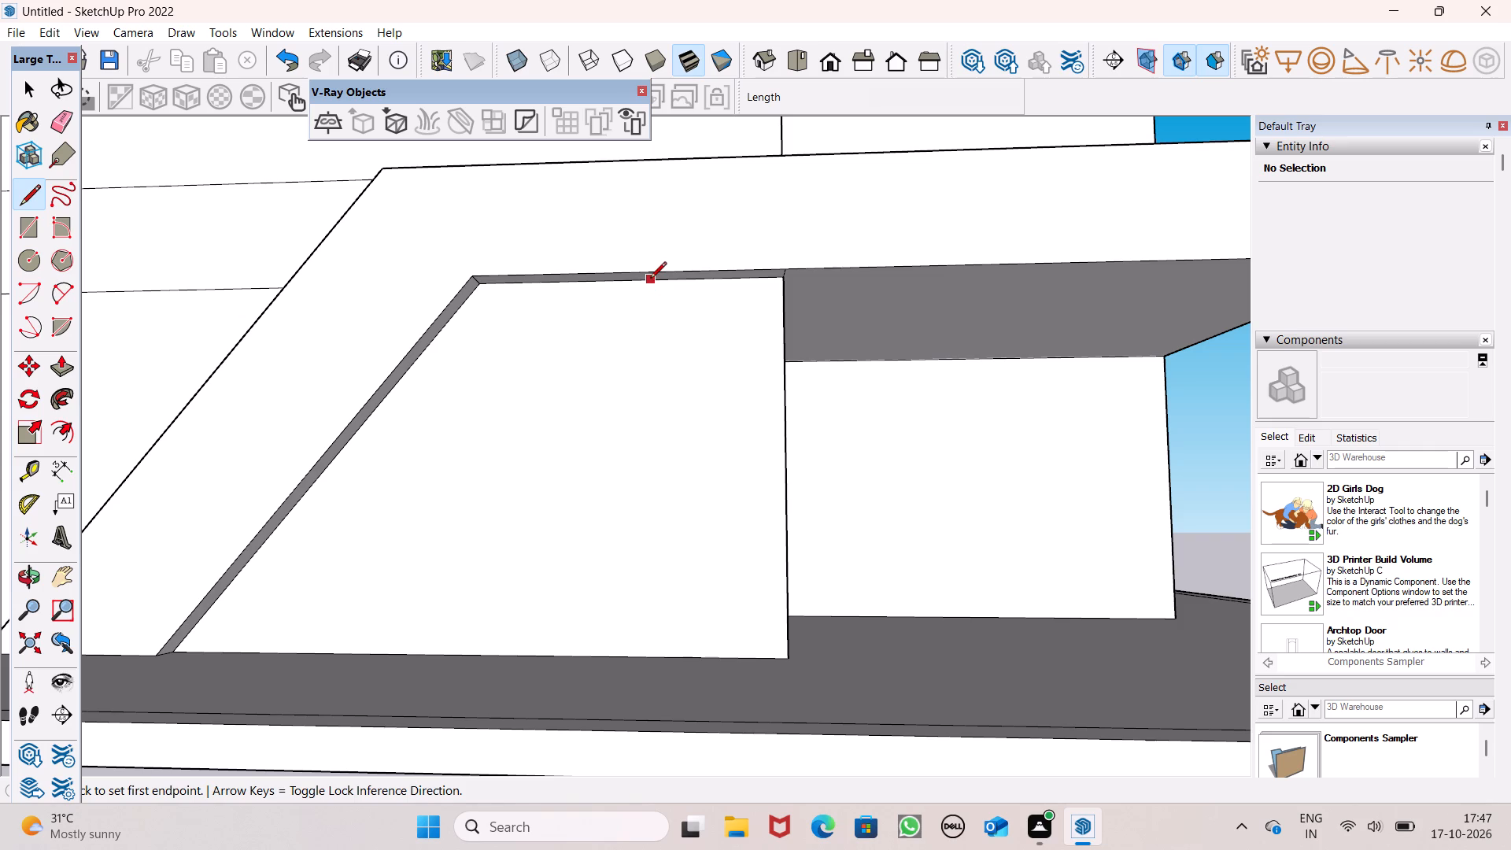
left_click(650, 279)
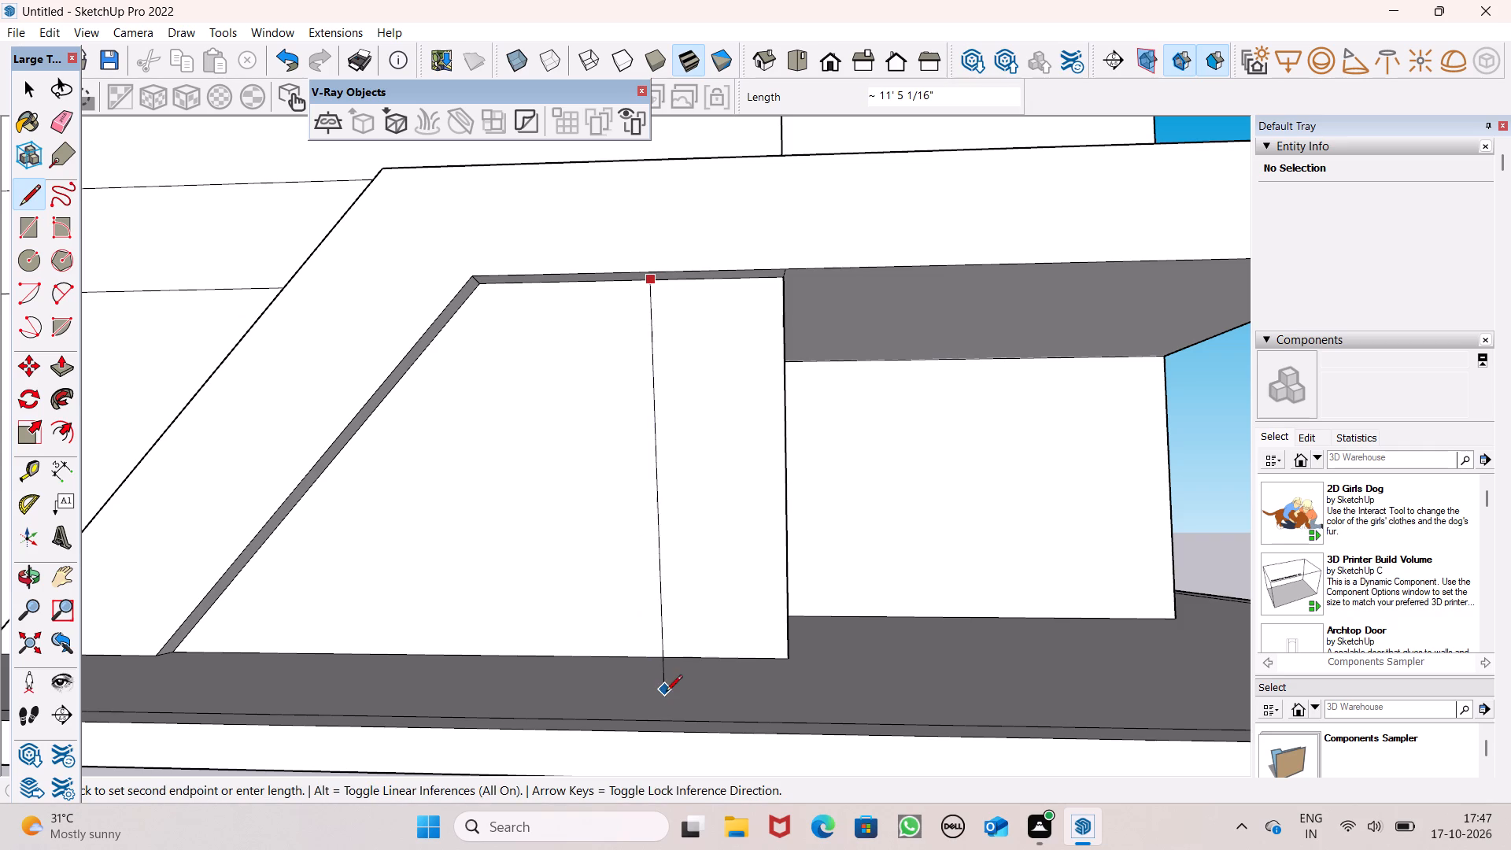
left_click(656, 656)
Push/Pull the narrow wall face between the vertical line and the corner outward by 10 1/4", flush with the strip.
scroll(783, 523, "down", 3)
middle_click_drag(841, 552, 845, 729)
scroll(962, 452, "down", 4)
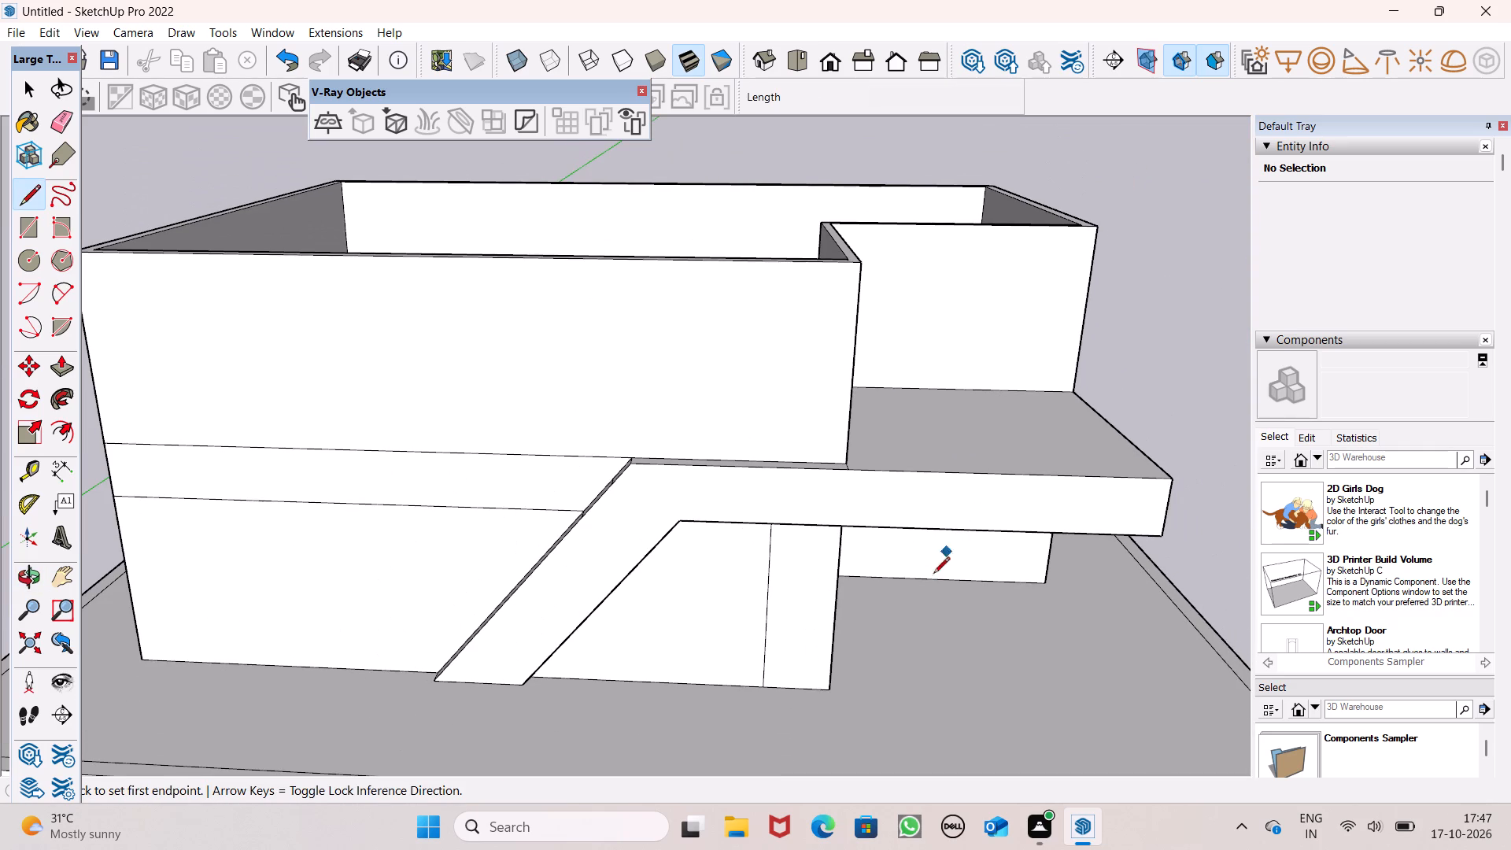
key("space")
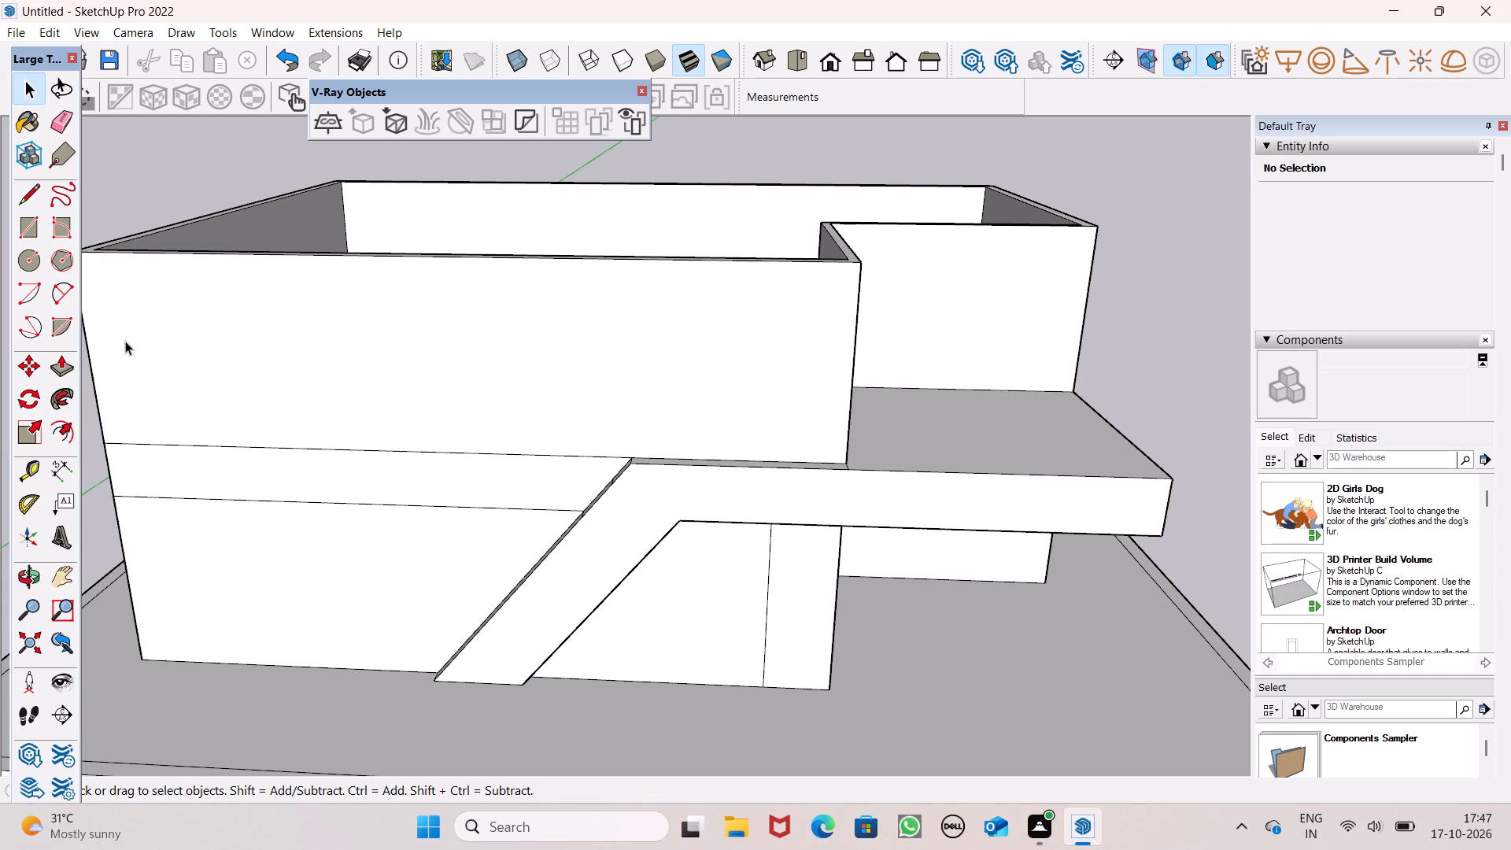
left_click(61, 367)
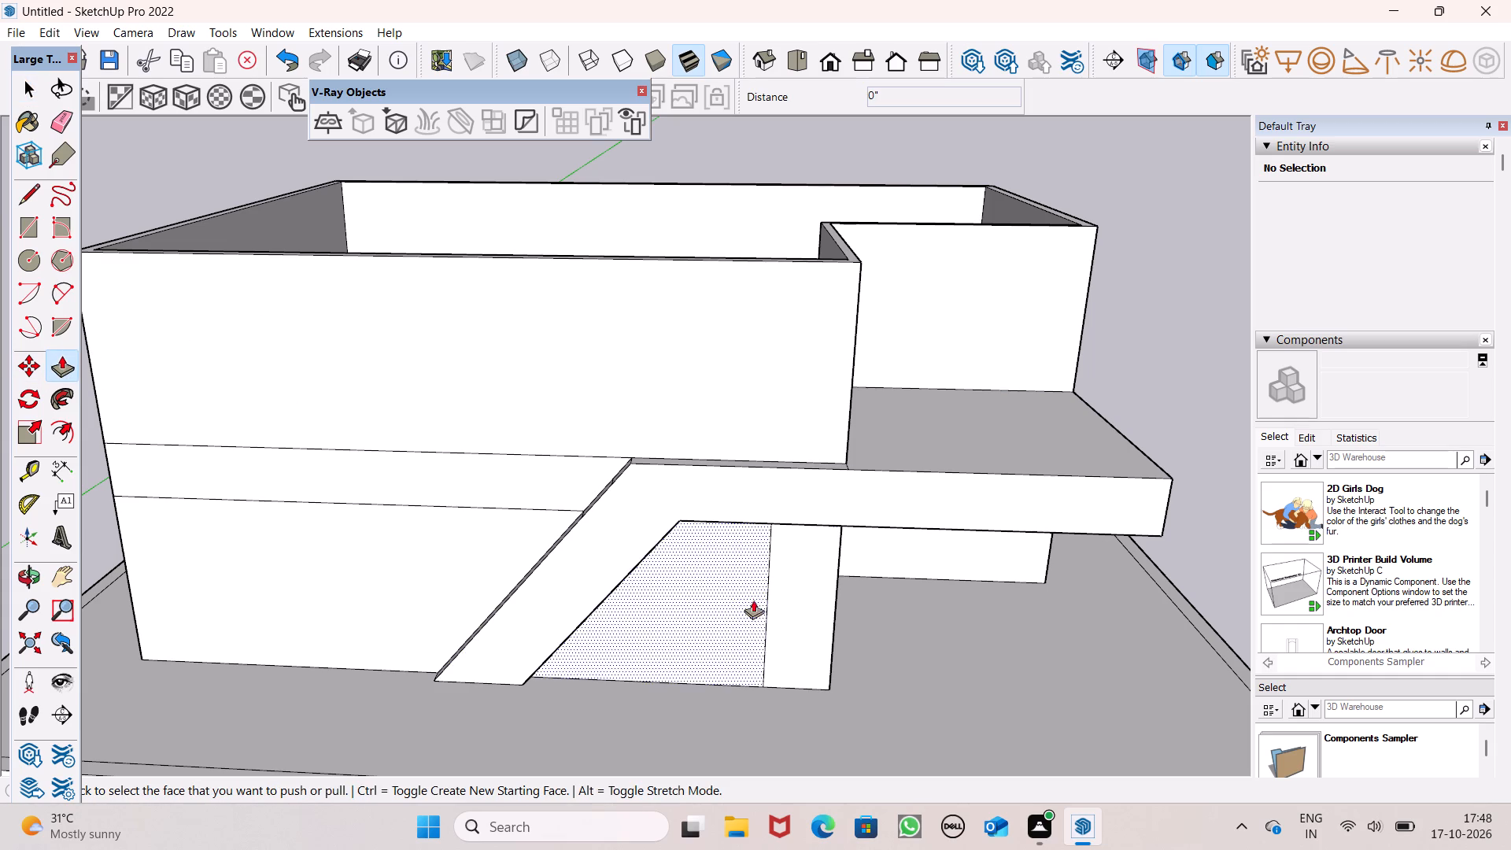
scroll(816, 531, "up", 6)
left_click_drag(812, 545, 815, 548)
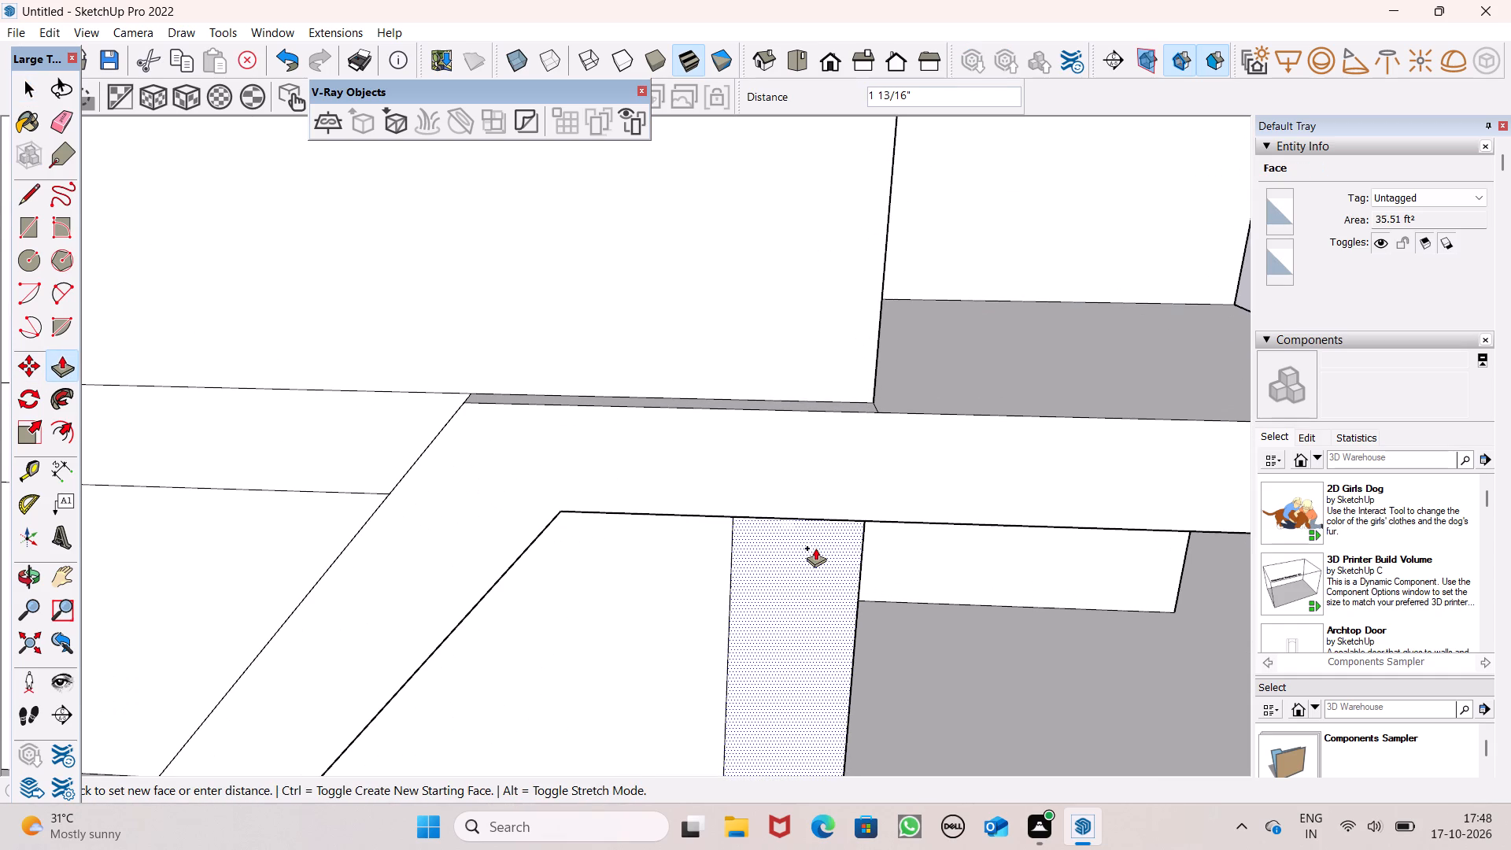
left_click_drag(815, 548, 755, 501)
Erase the leftover vertical edge on the corner column's side face, merging it with the side wall beneath the projecting slab.
scroll(927, 447, "down", 5)
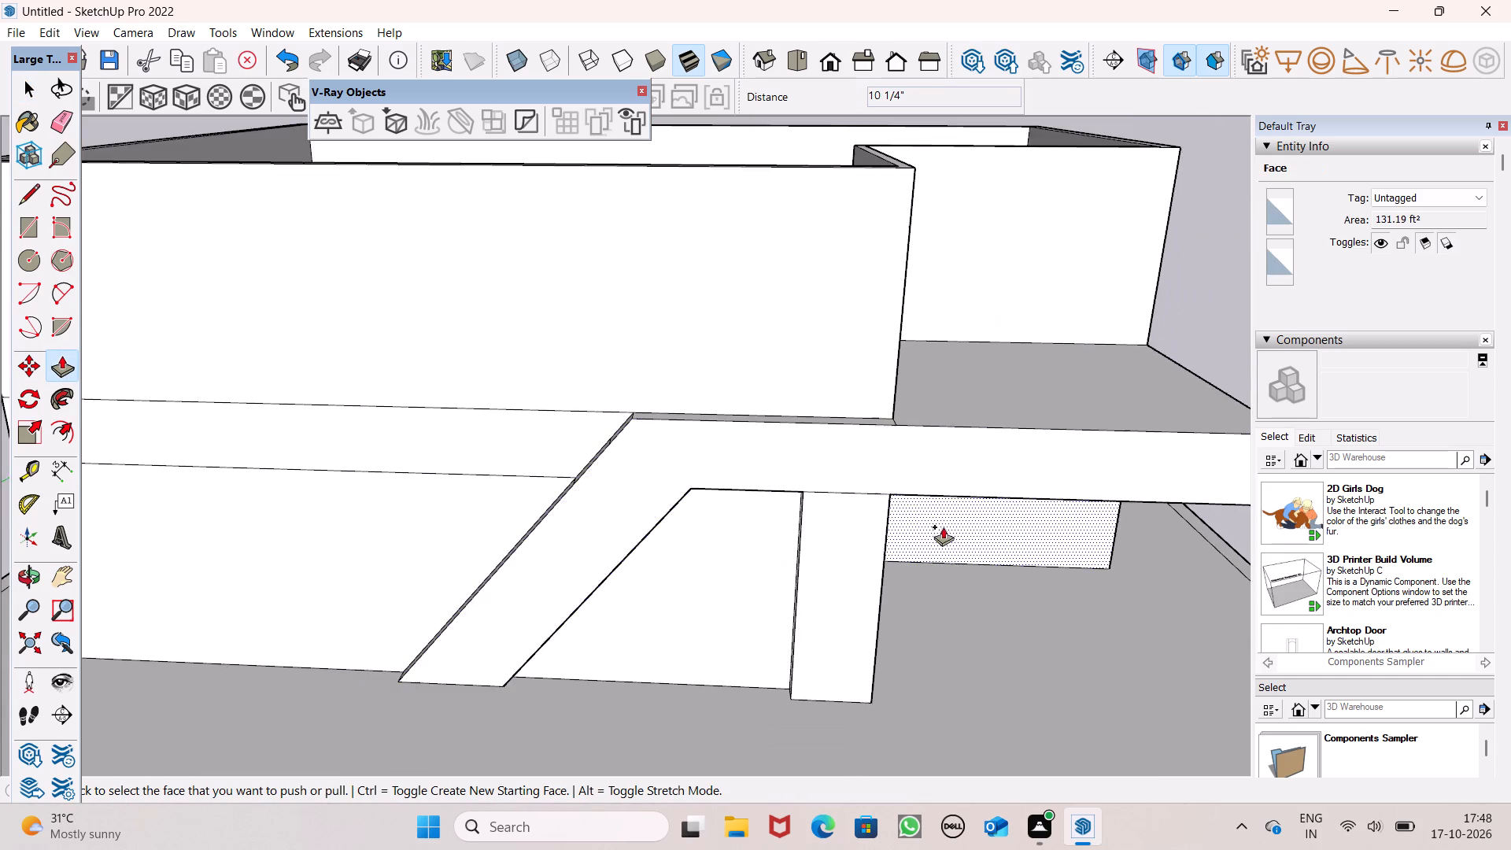
middle_click_drag(945, 530, 1104, 471)
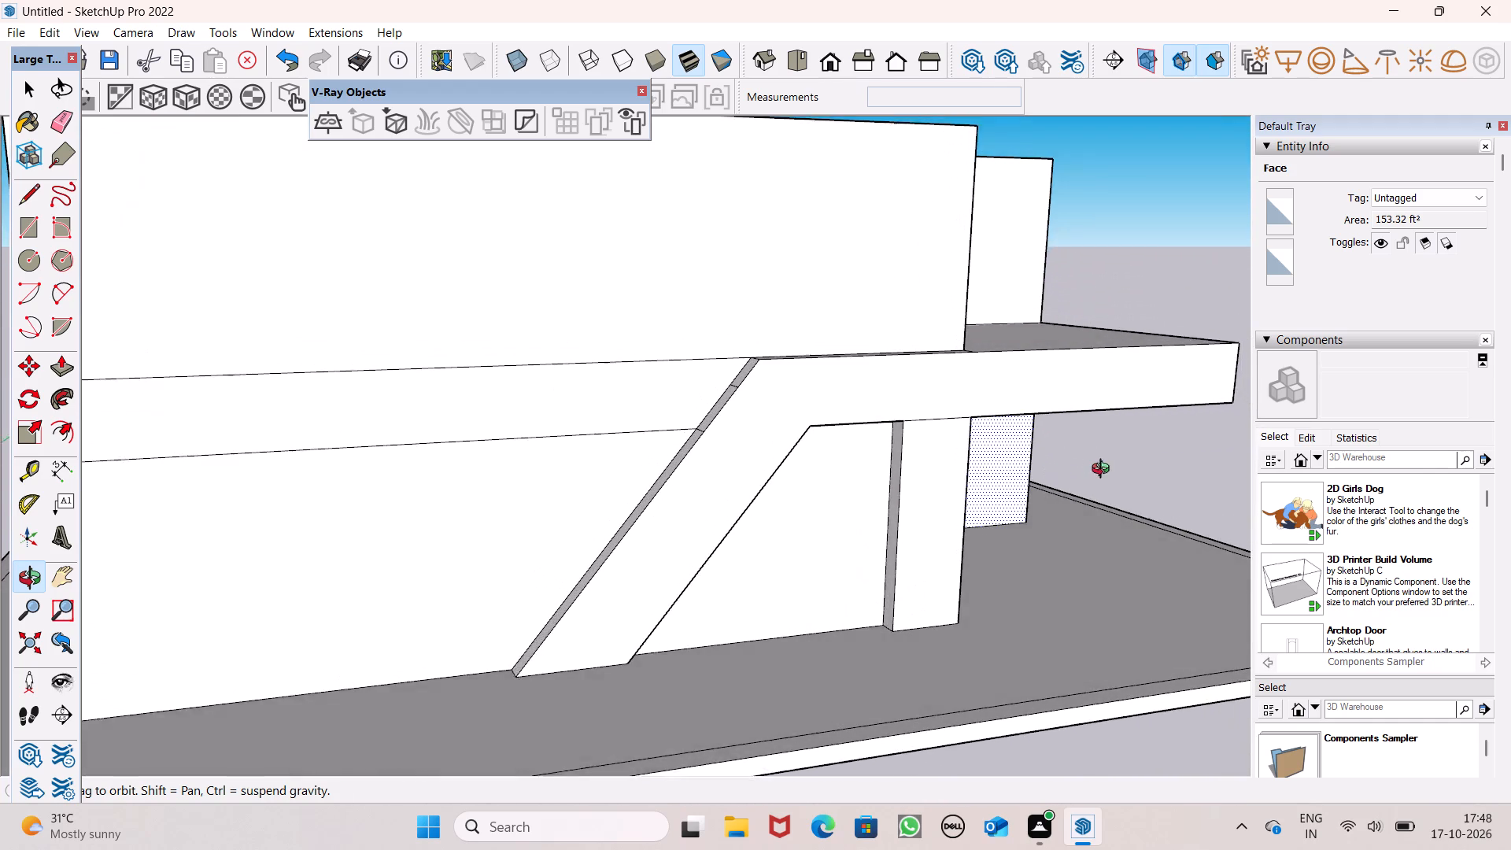
middle_click_drag(1104, 471, 733, 496)
key("space")
scroll(801, 672, "up", 1)
middle_click_drag(804, 671, 747, 542)
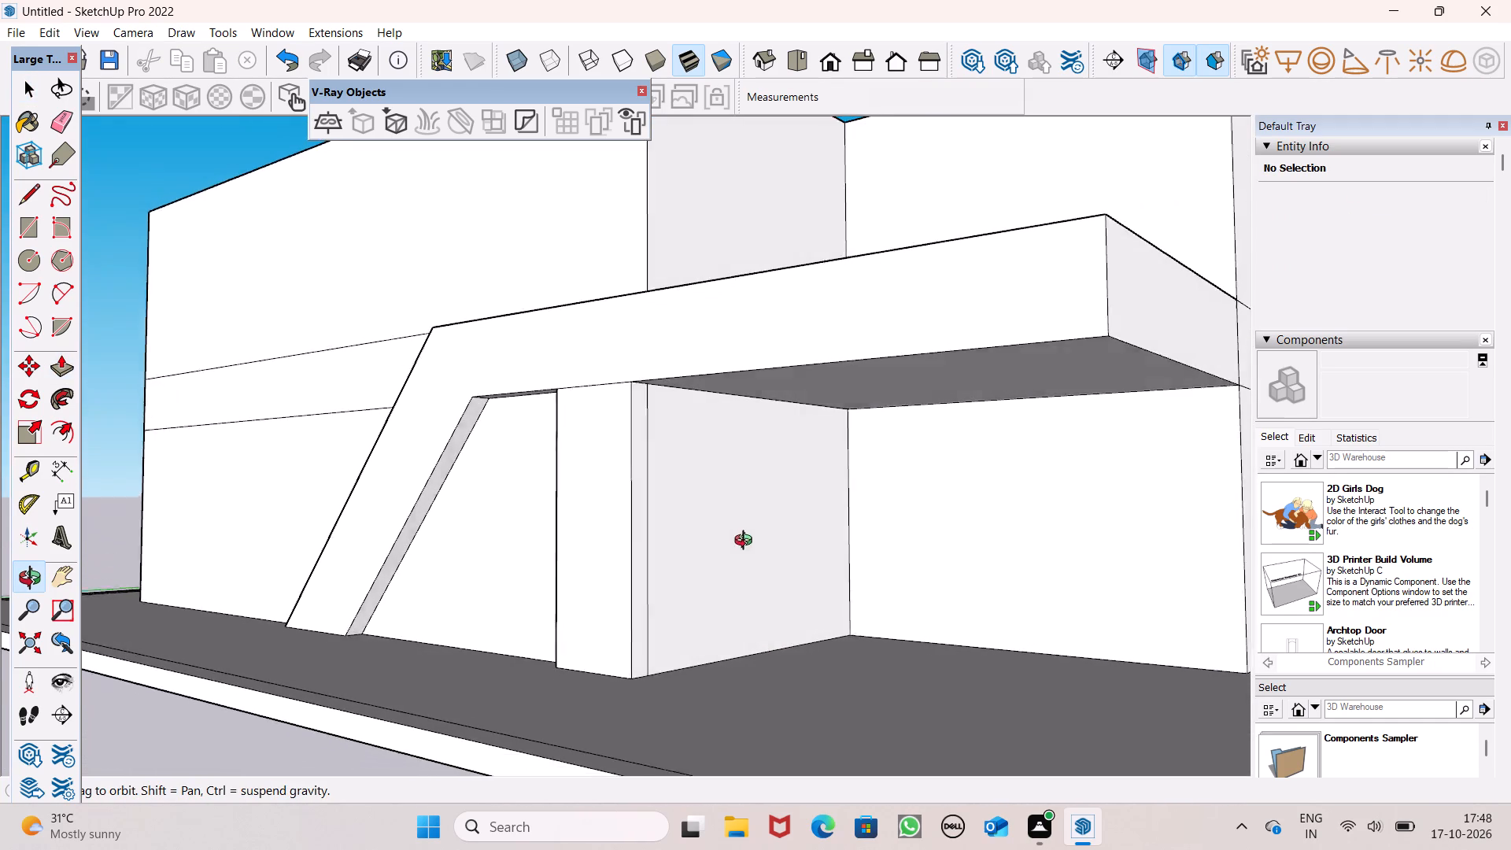
middle_click_drag(747, 542, 721, 527)
left_click(45, 134)
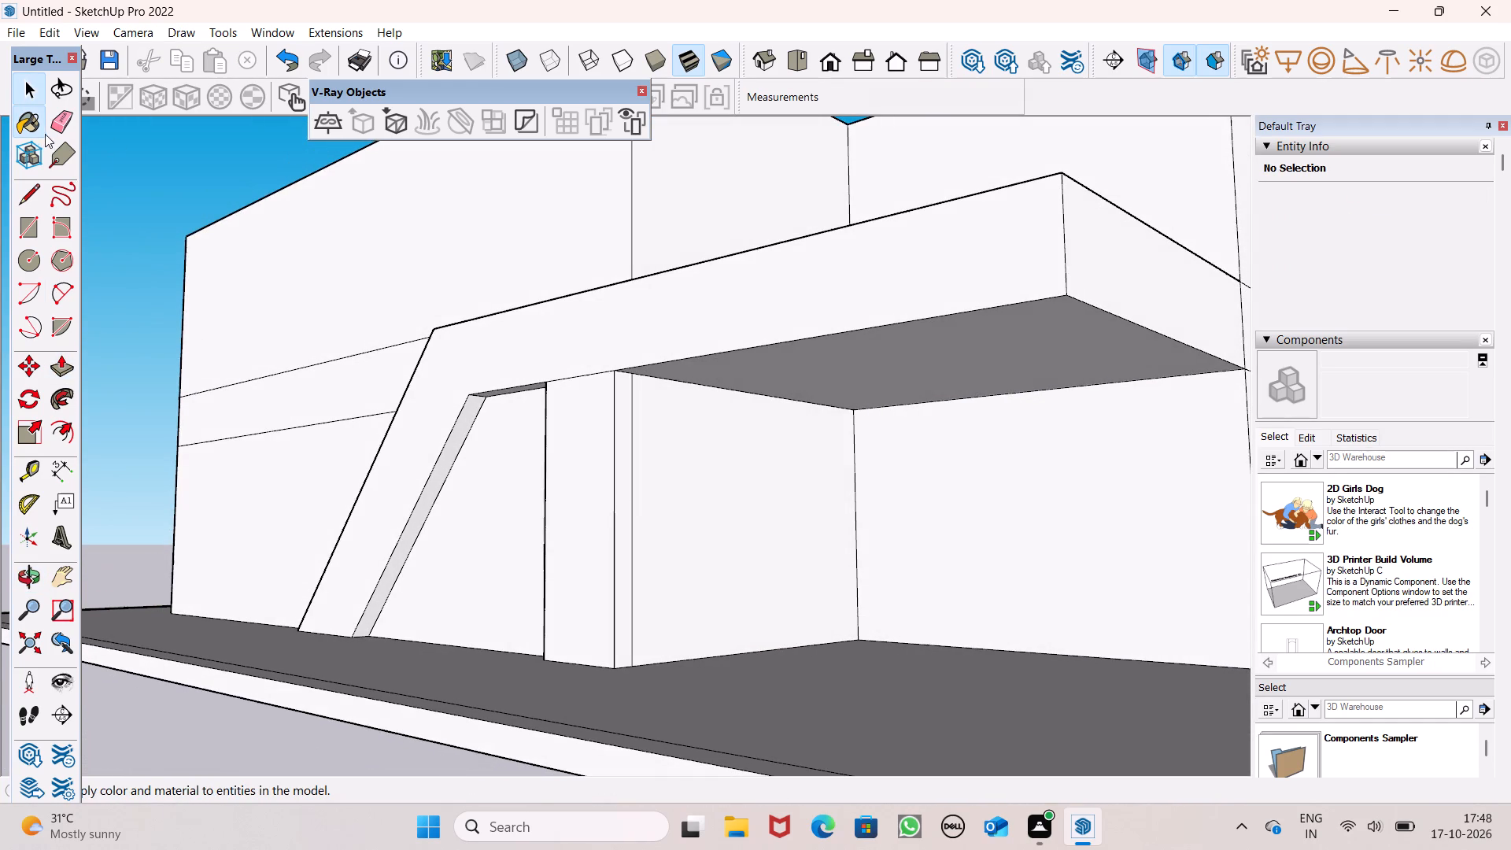
scroll(422, 463, "up", 3)
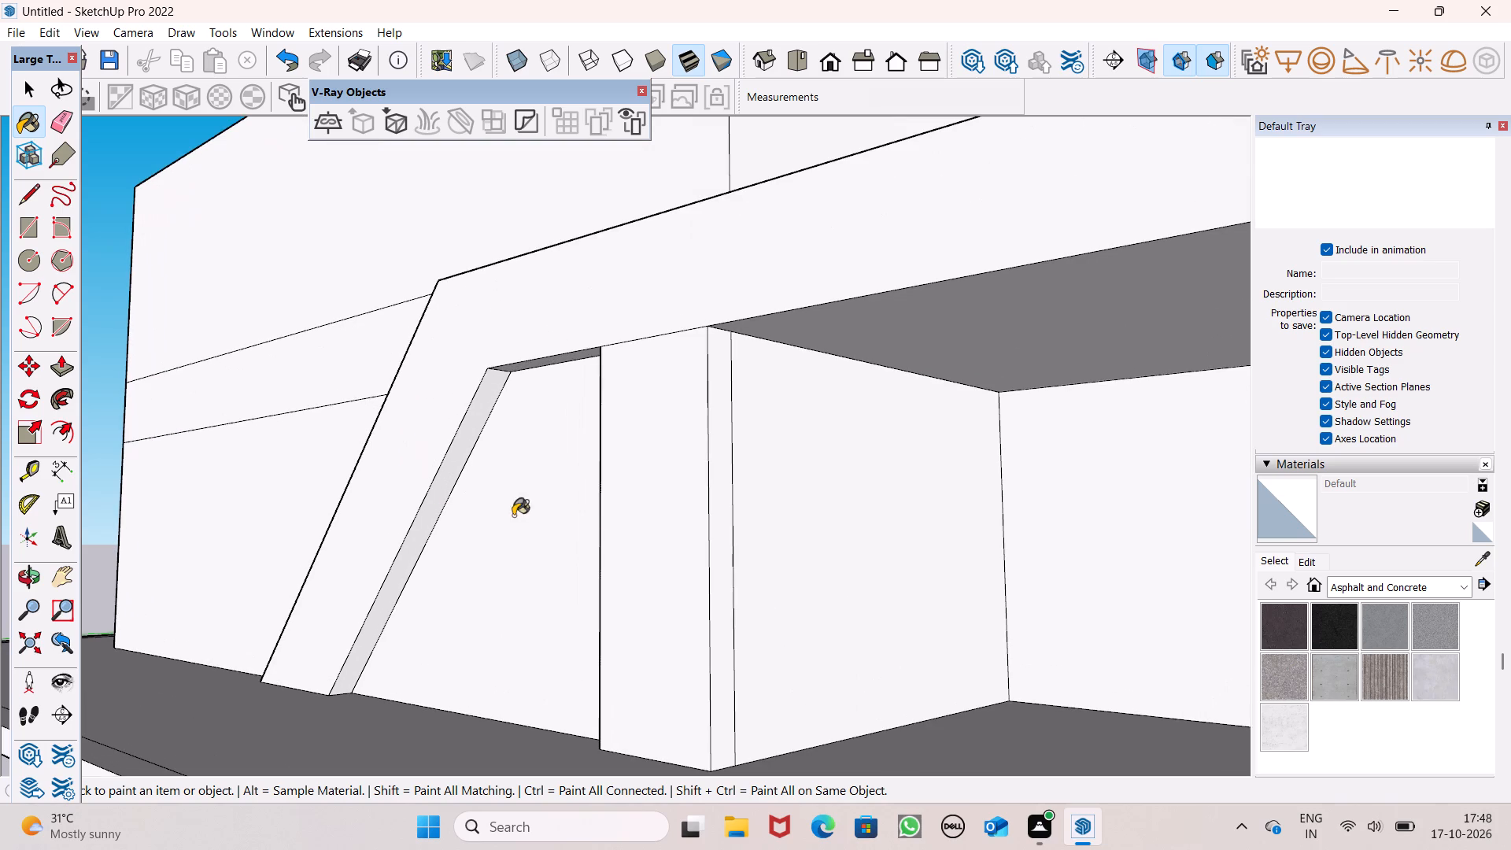
left_click(67, 131)
left_click_drag(741, 466, 730, 483)
key("space")
Examine the whole building's front with the raised bent strip, corner column and projecting slab.
scroll(801, 453, "down", 1)
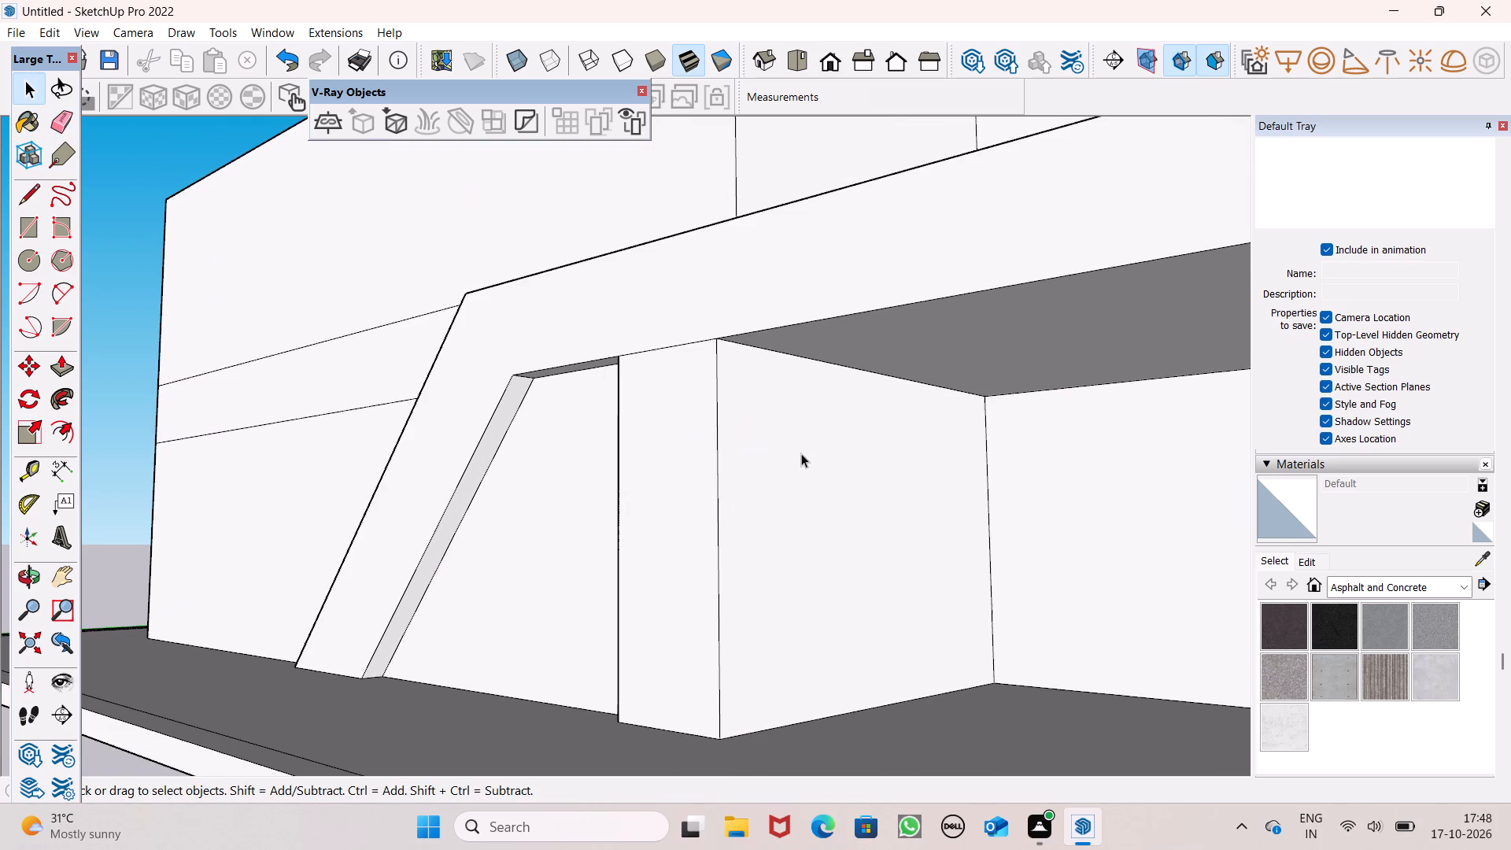
scroll(801, 453, "down", 9)
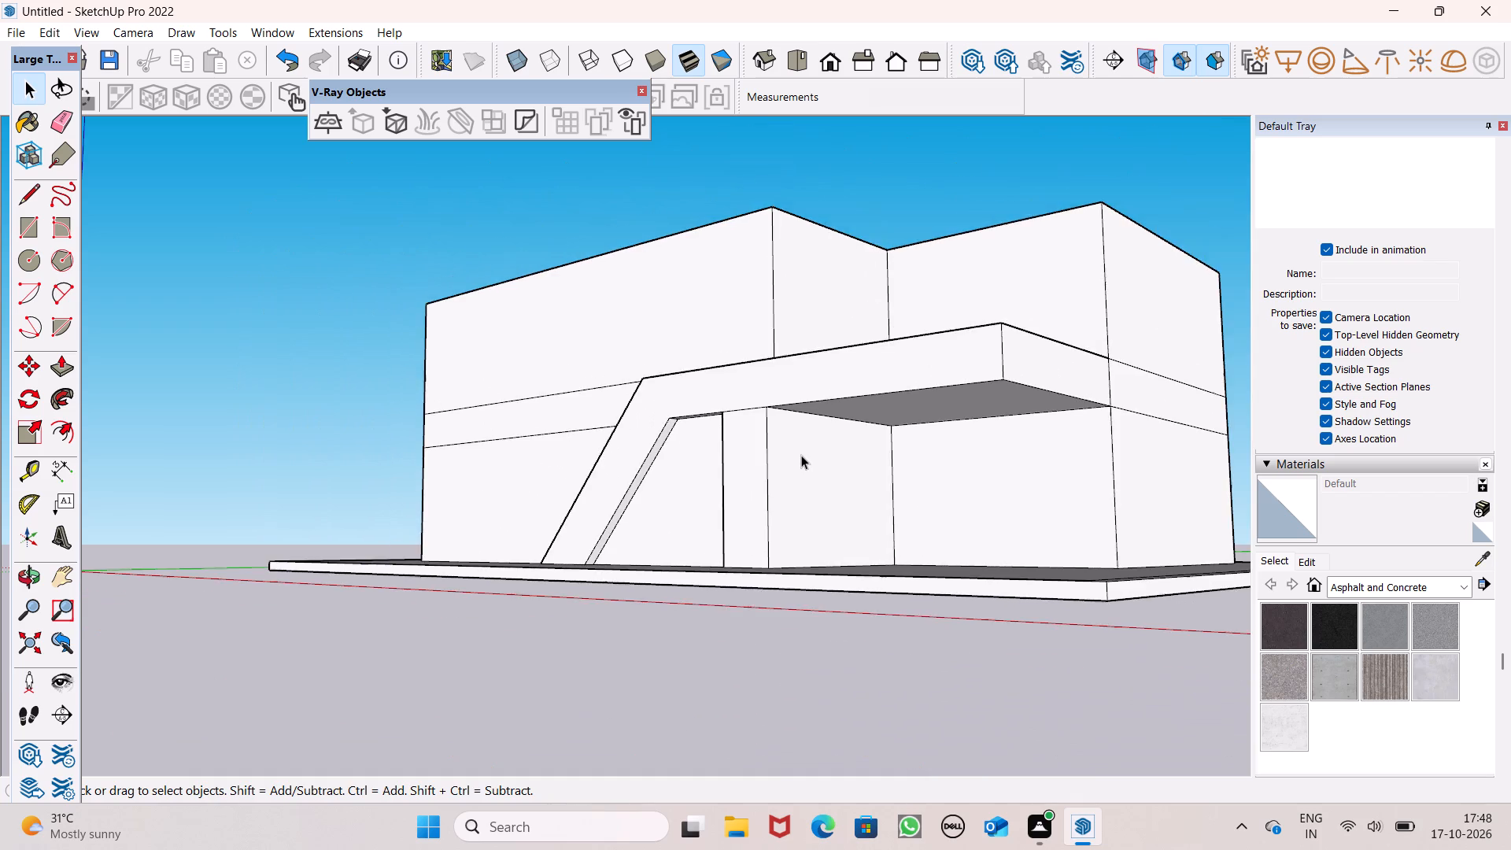
middle_click_drag(801, 486, 837, 562)
scroll(680, 460, "down", 3)
middle_click_drag(705, 546, 877, 567)
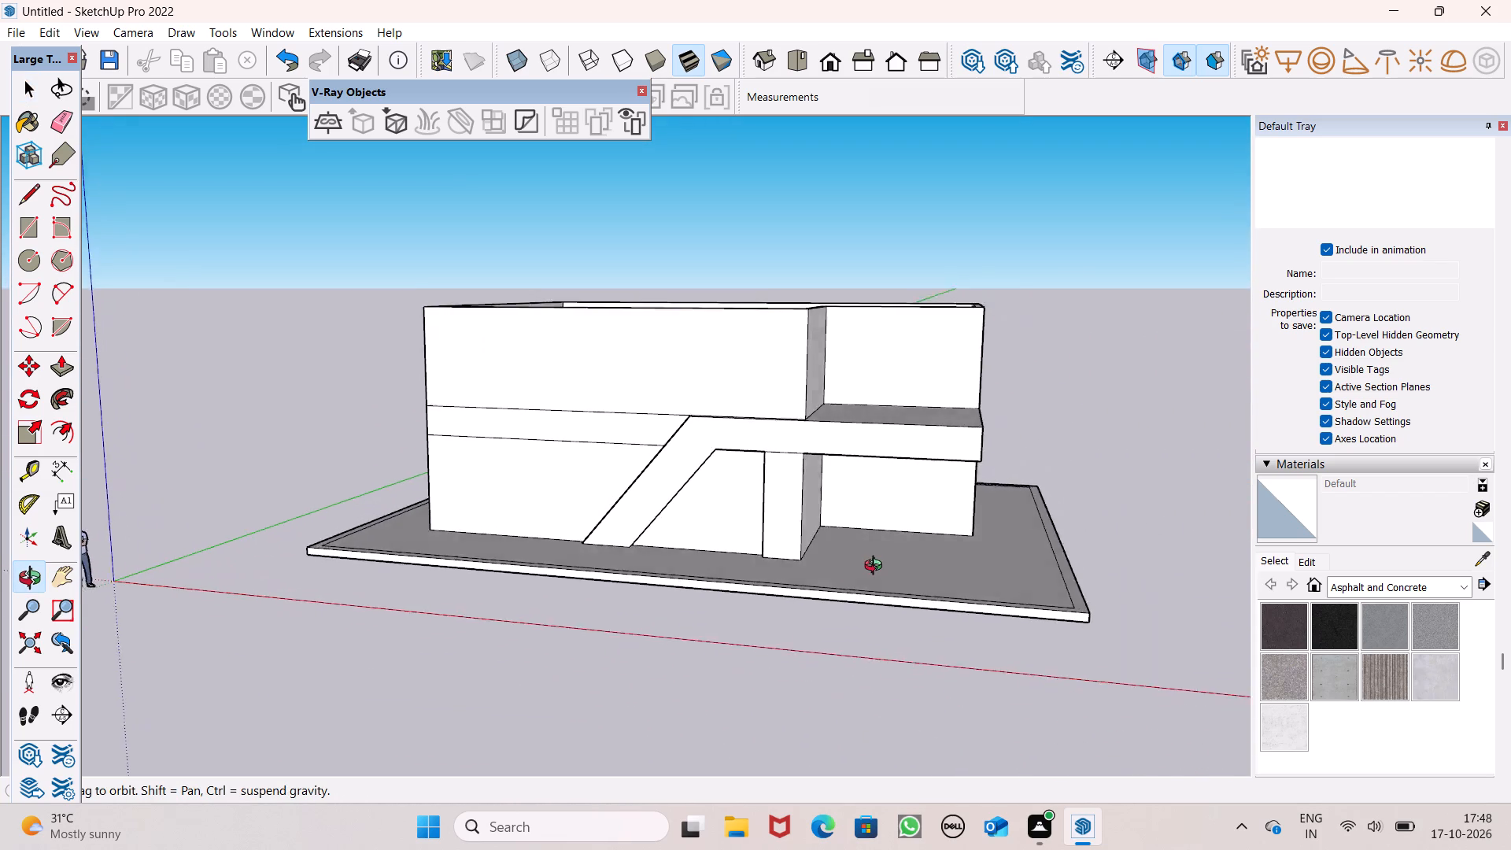
middle_click_drag(877, 567, 895, 532)
middle_click_drag(946, 487, 941, 507)
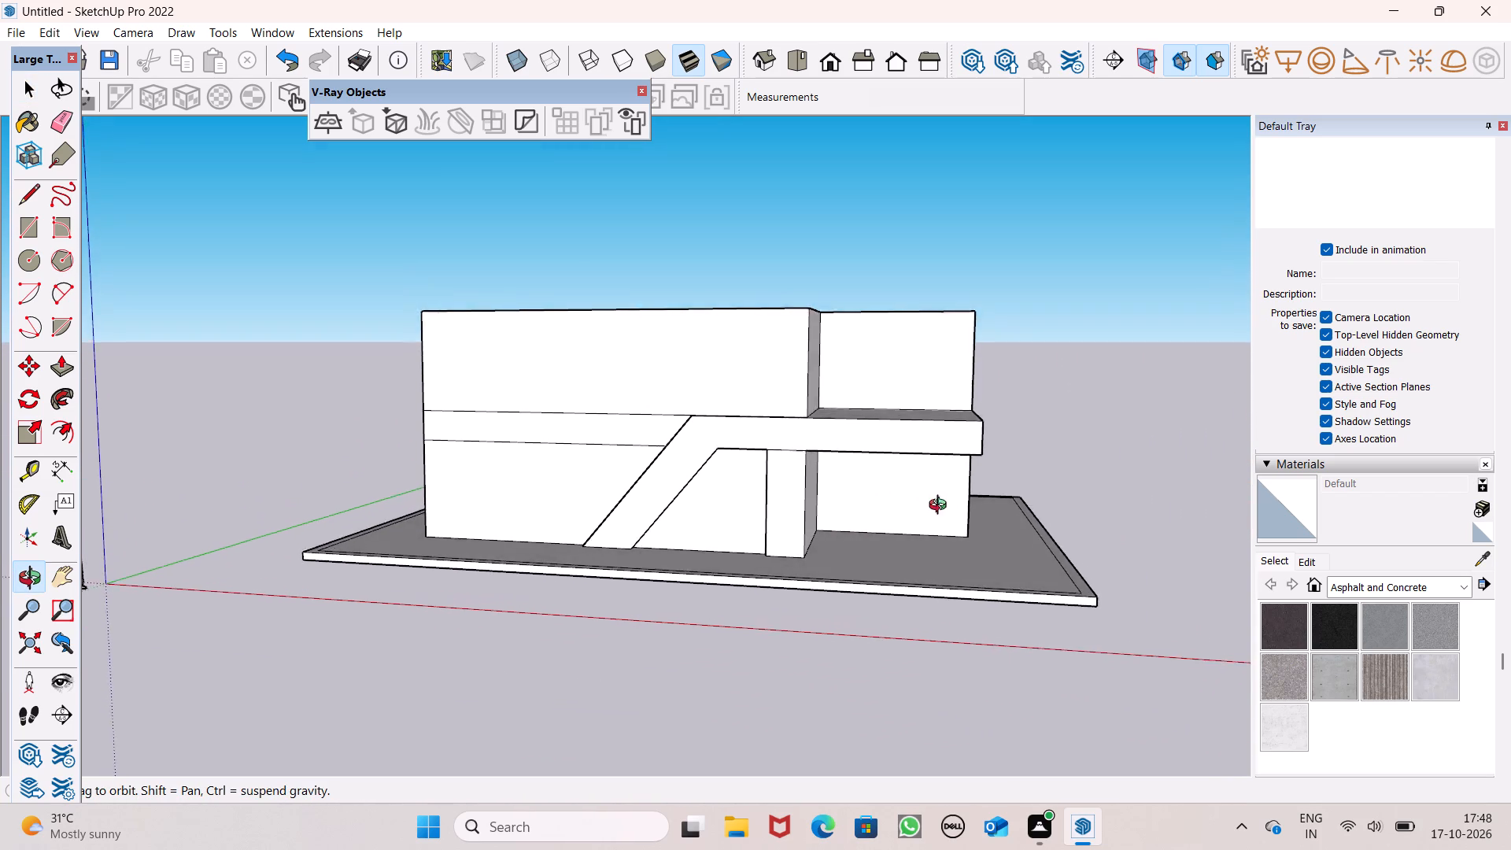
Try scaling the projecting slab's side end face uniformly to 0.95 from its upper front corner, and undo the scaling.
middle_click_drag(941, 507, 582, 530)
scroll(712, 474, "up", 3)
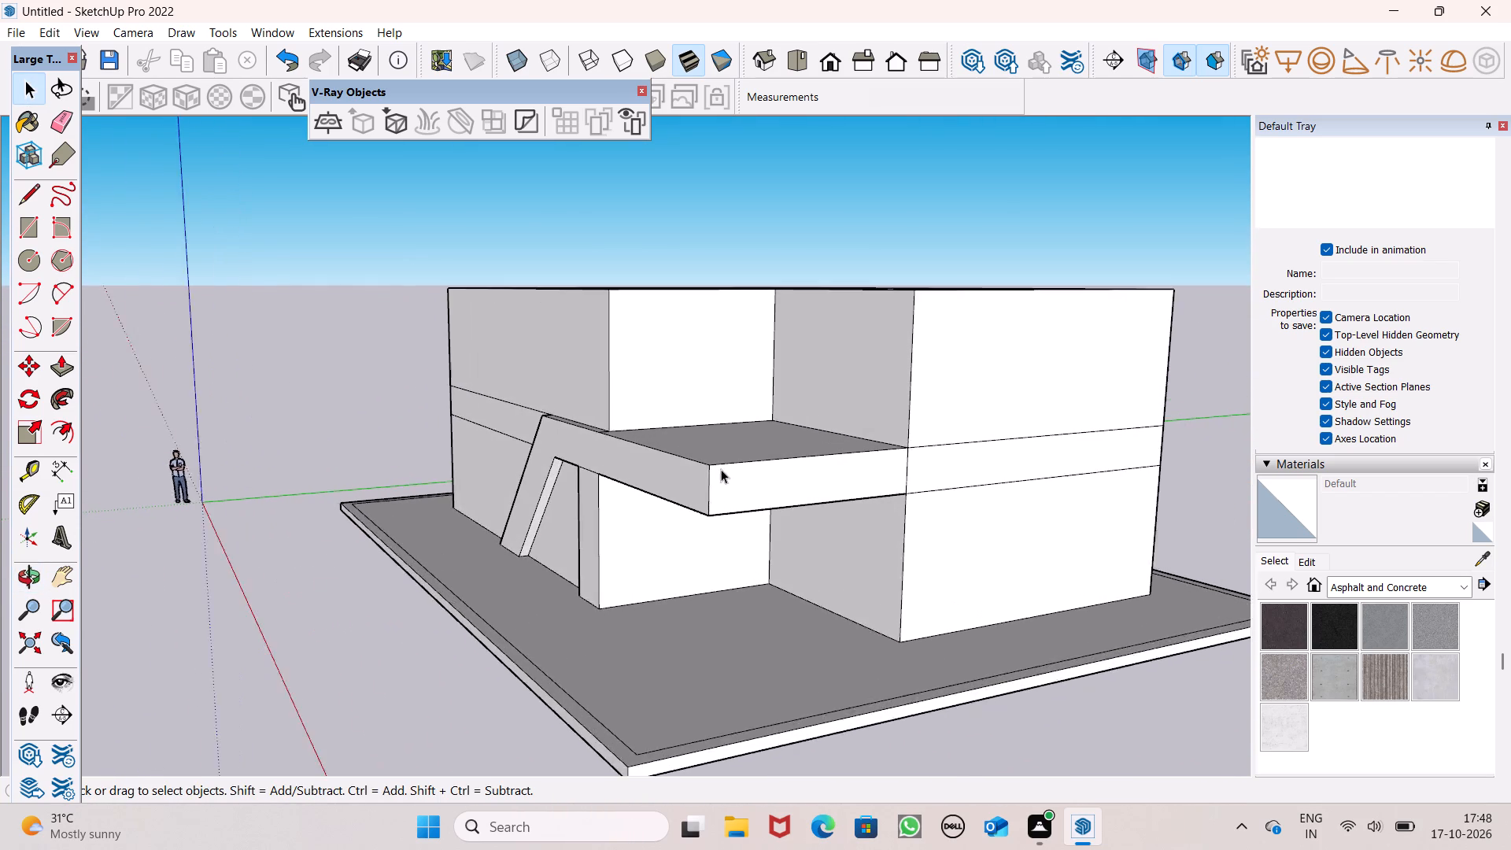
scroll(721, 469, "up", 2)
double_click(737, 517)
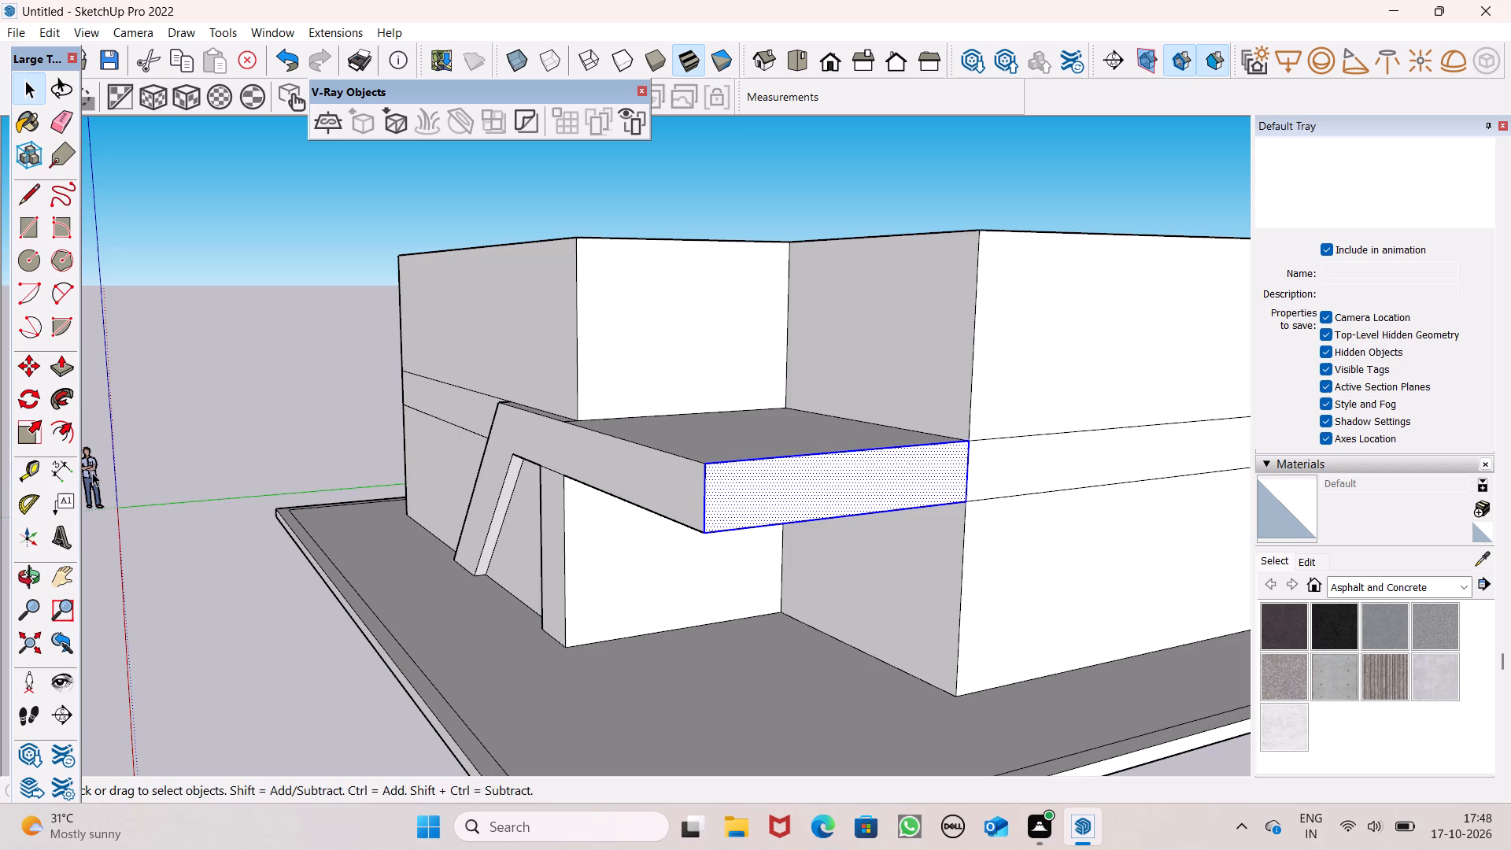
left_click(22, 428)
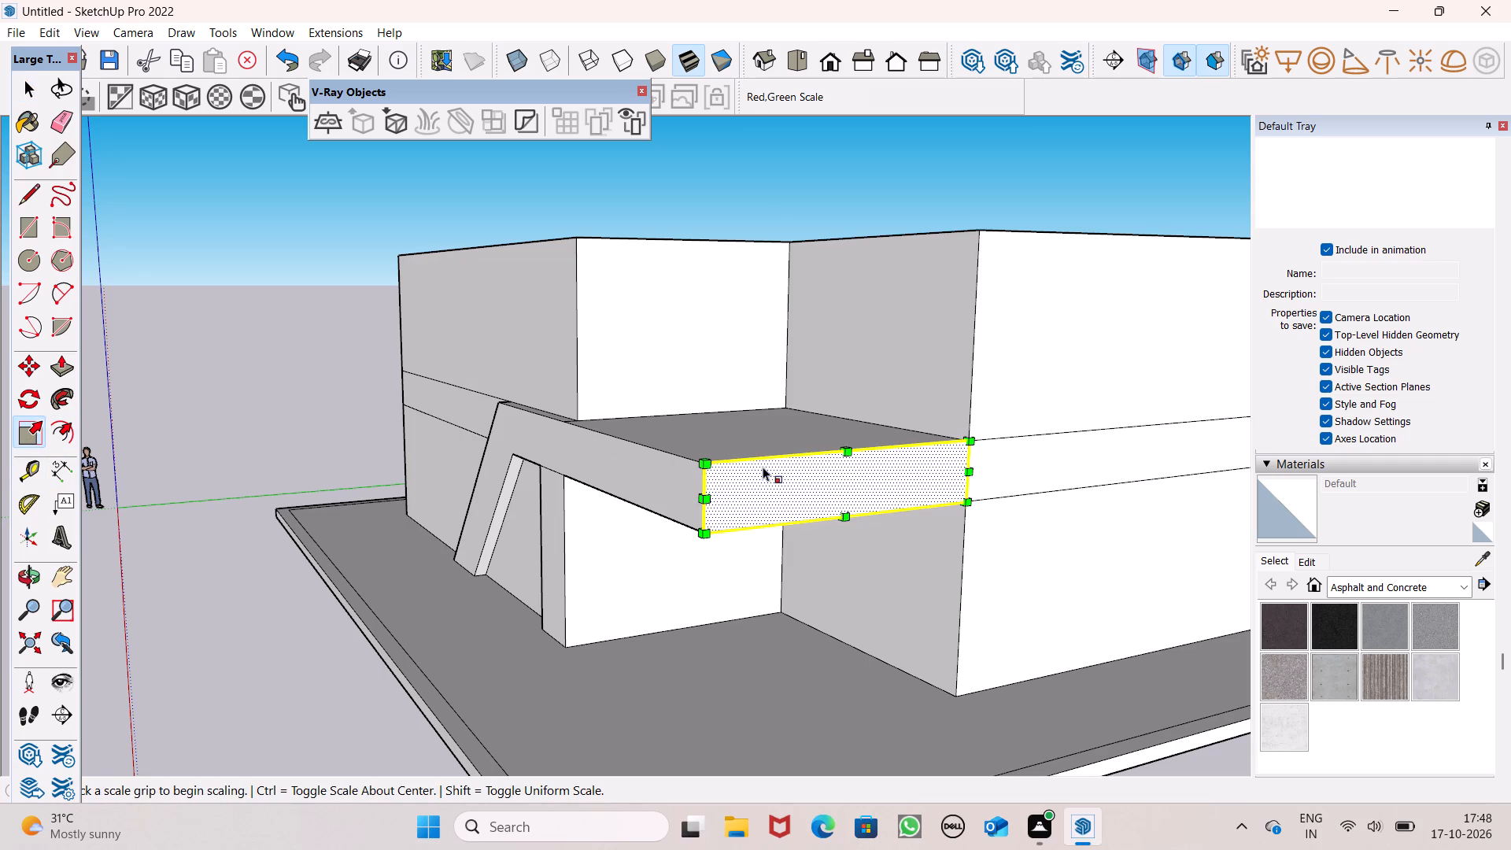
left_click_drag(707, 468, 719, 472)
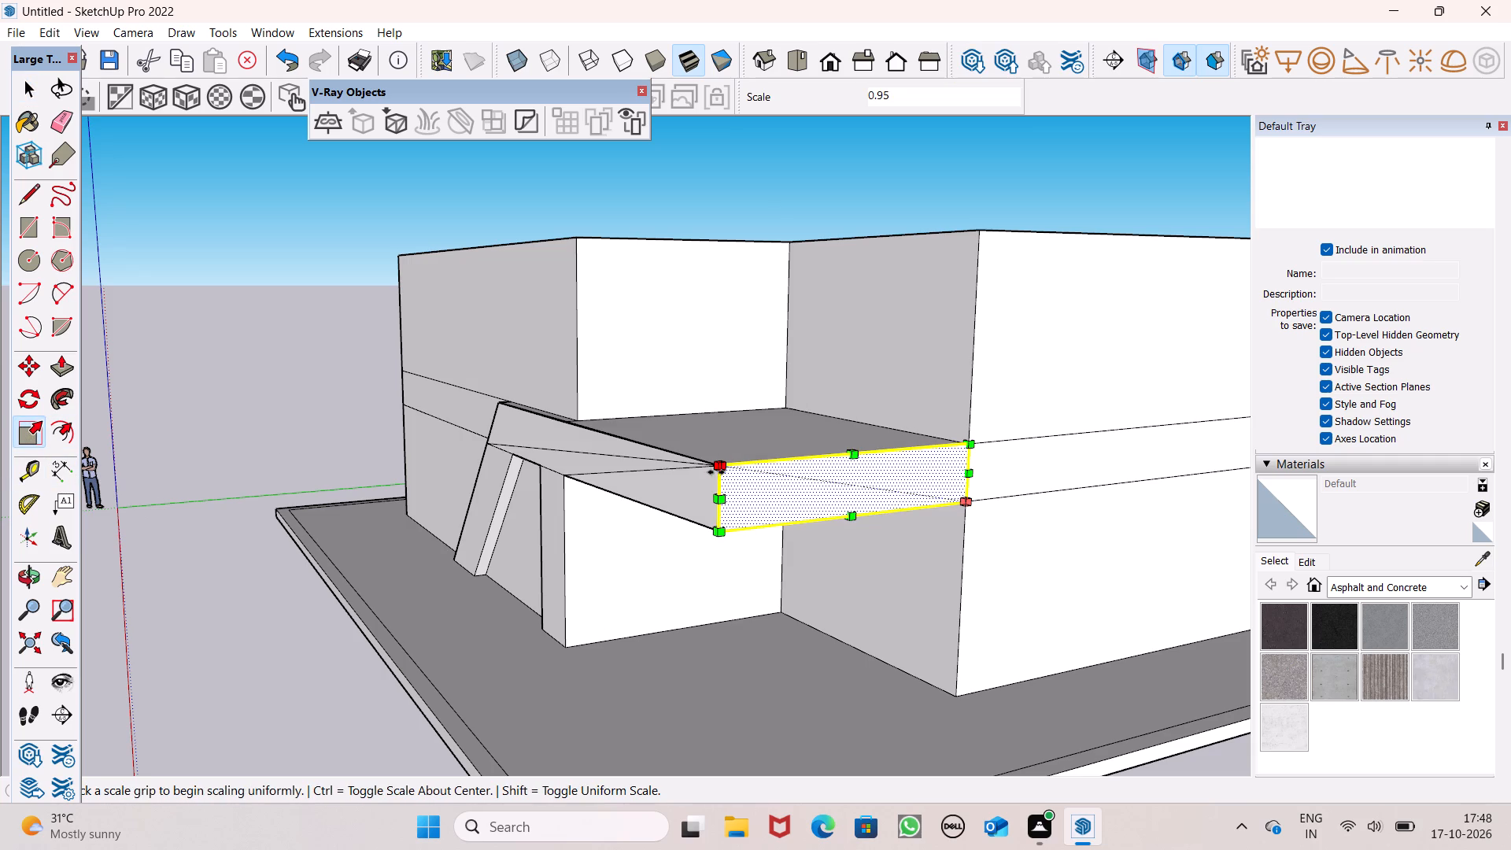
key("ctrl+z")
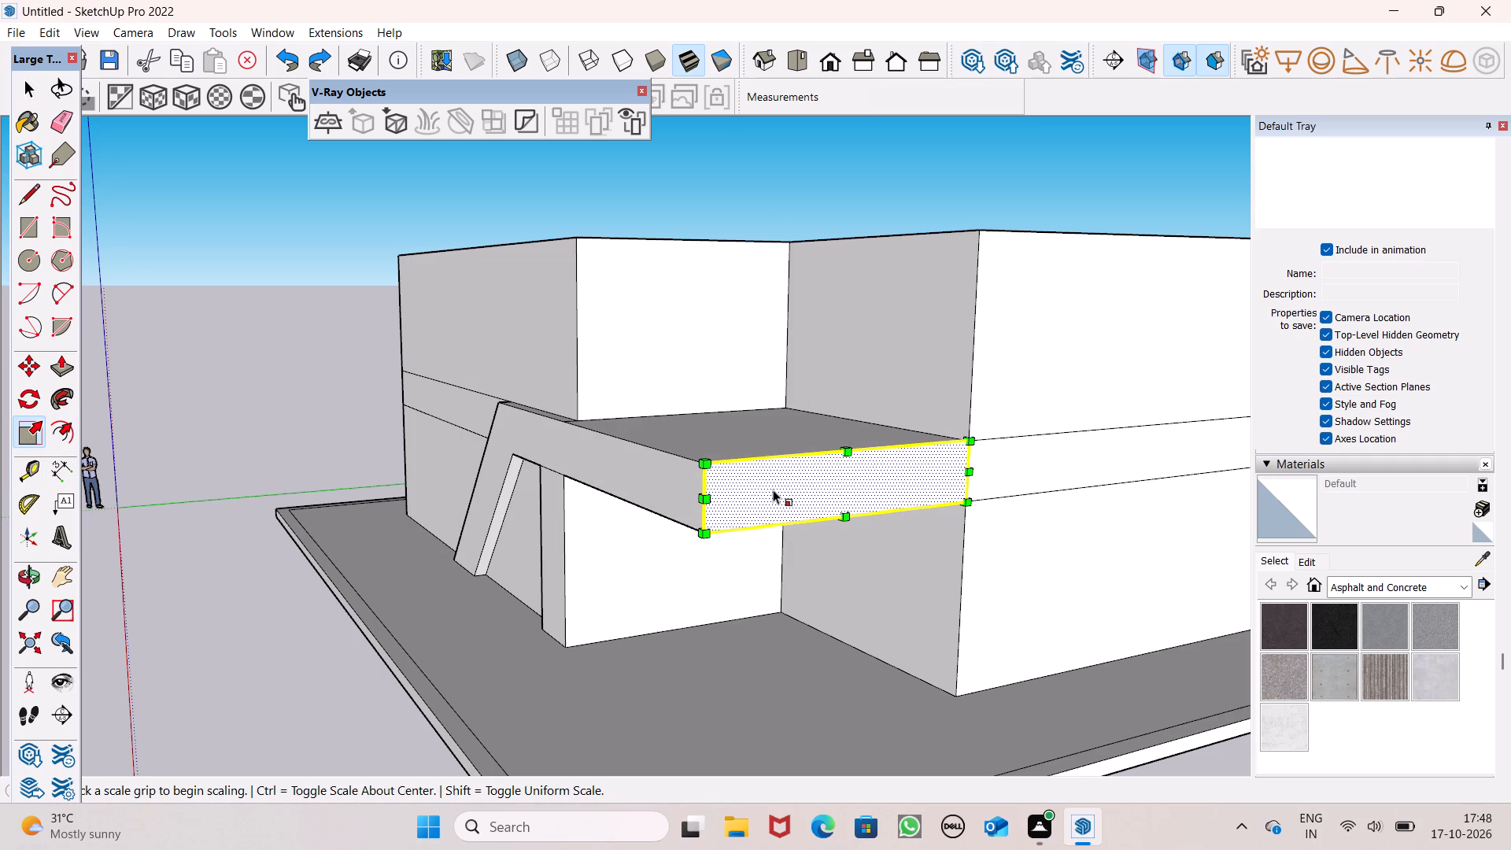
Scale the projecting slab's side end face uniformly to 1.05 from its lower front corner.
left_click_drag(702, 534, 690, 539)
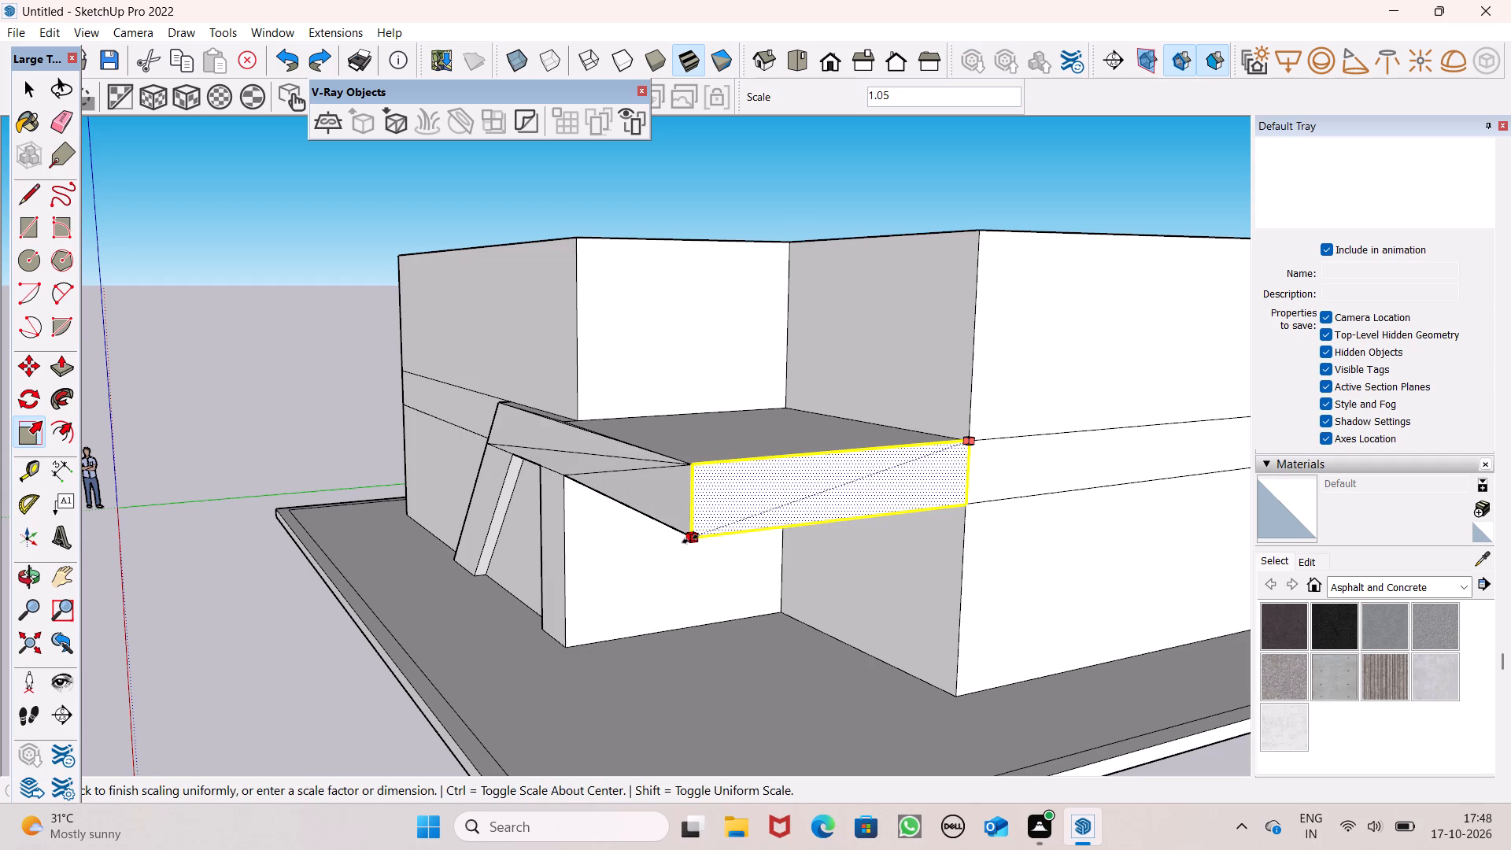
left_click_drag(690, 539, 689, 541)
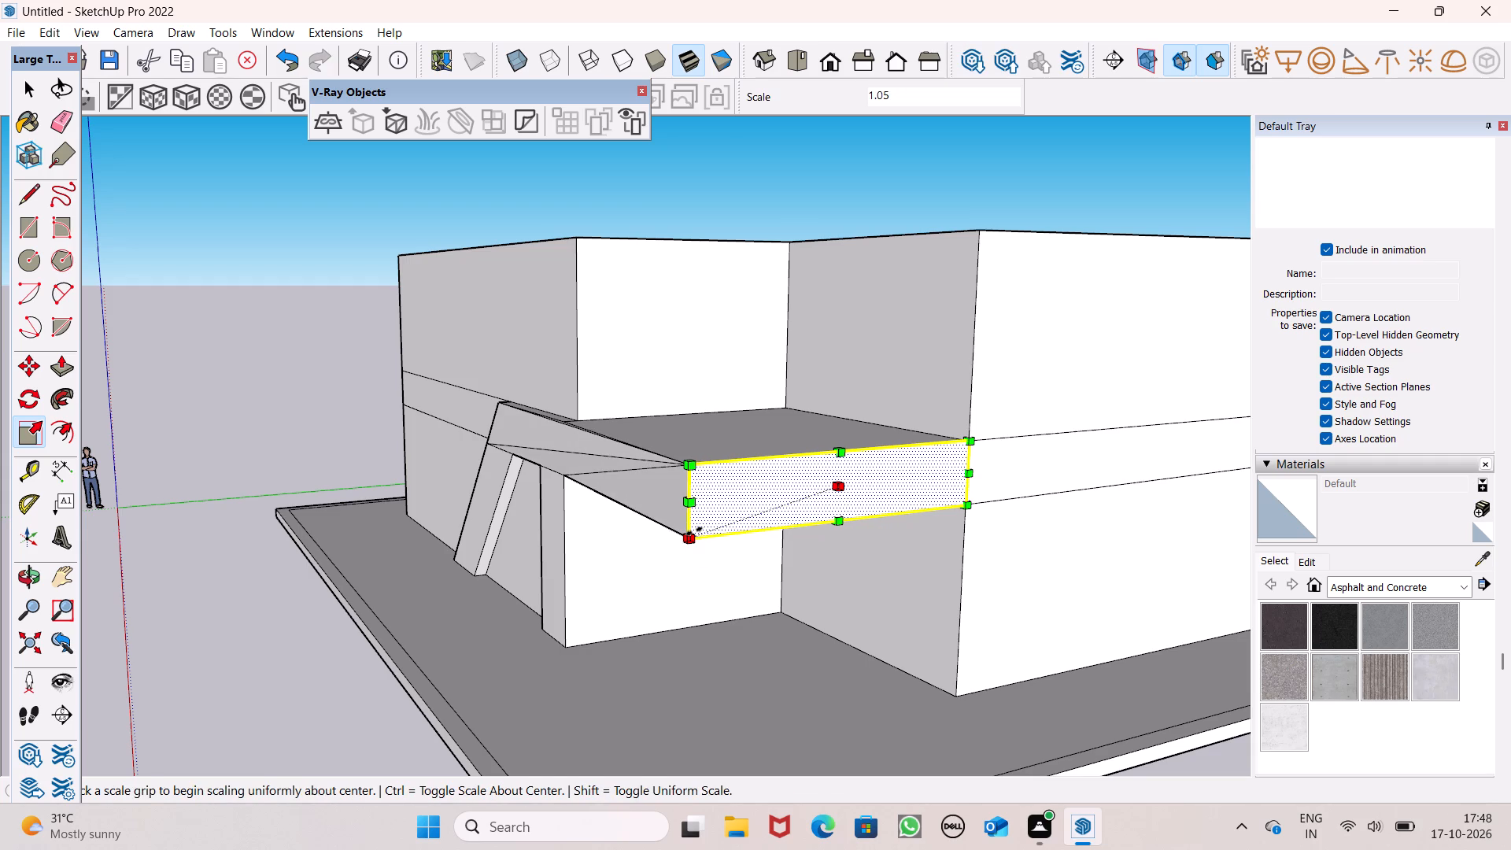
Undo the last uniform scaling of the projecting slab's side end face.
key("ctrl+z")
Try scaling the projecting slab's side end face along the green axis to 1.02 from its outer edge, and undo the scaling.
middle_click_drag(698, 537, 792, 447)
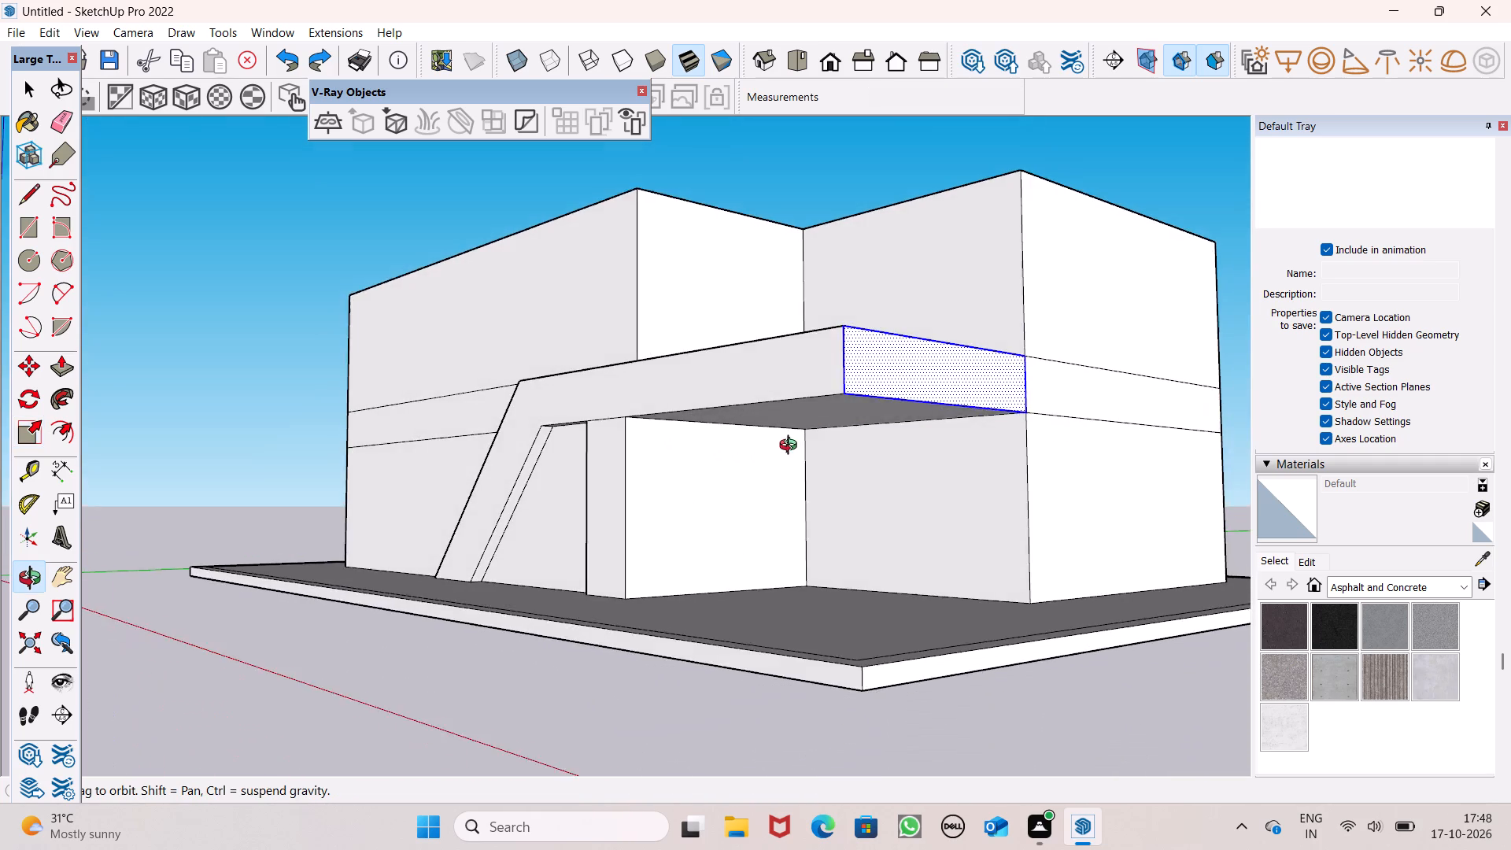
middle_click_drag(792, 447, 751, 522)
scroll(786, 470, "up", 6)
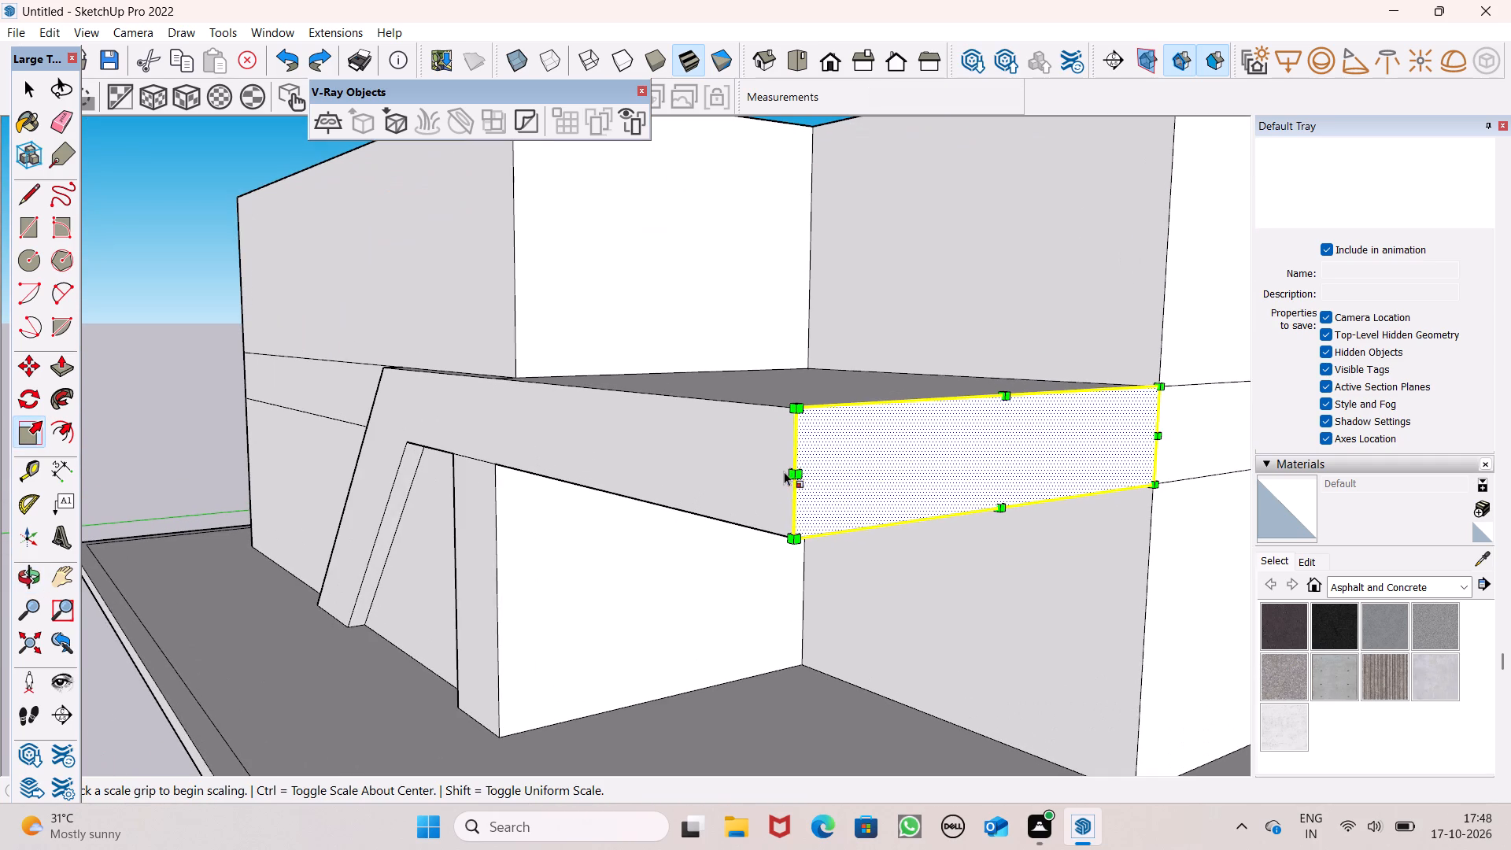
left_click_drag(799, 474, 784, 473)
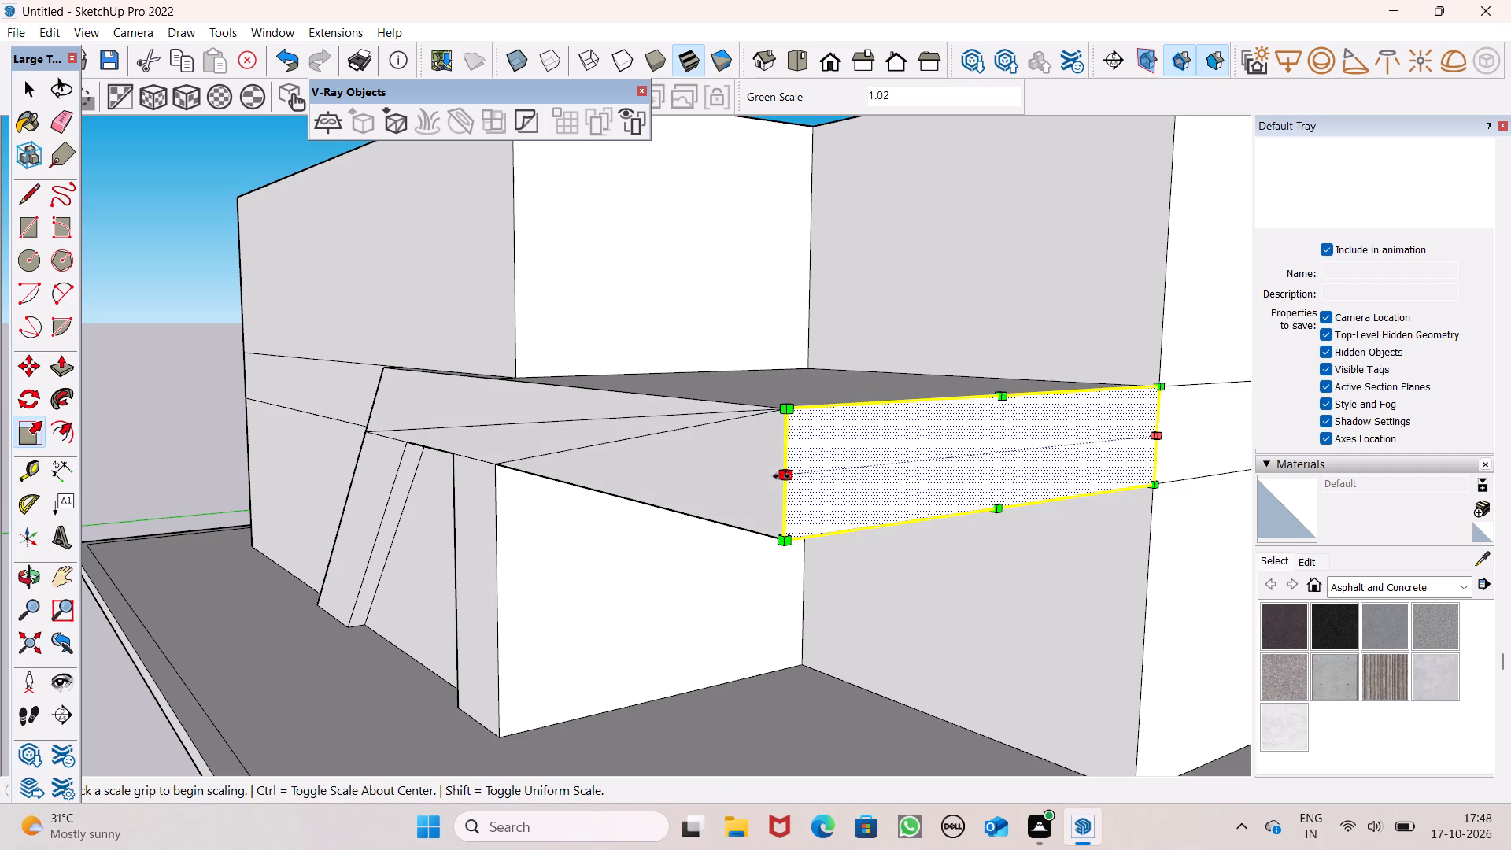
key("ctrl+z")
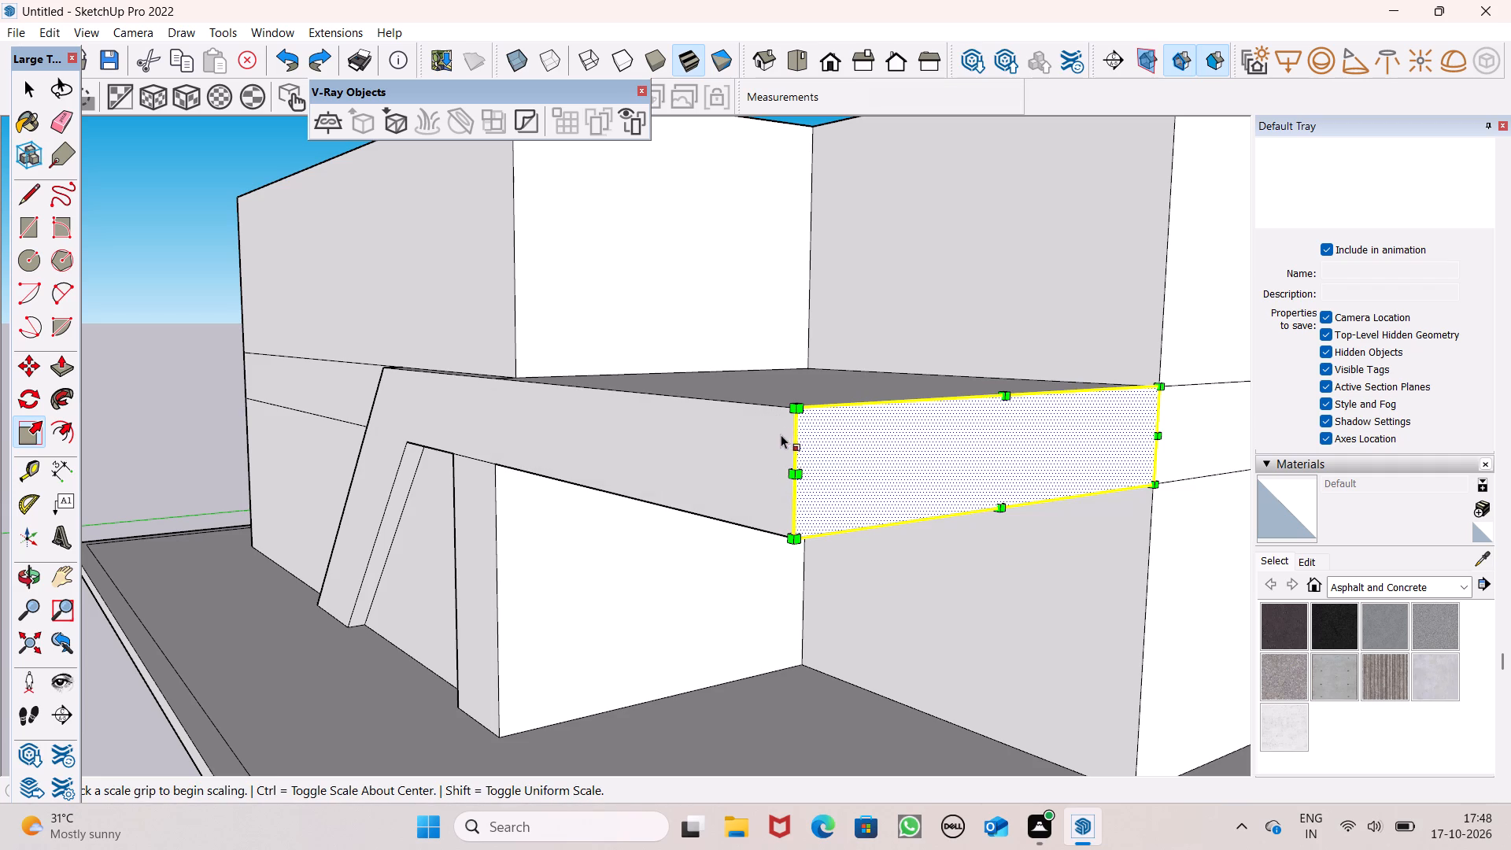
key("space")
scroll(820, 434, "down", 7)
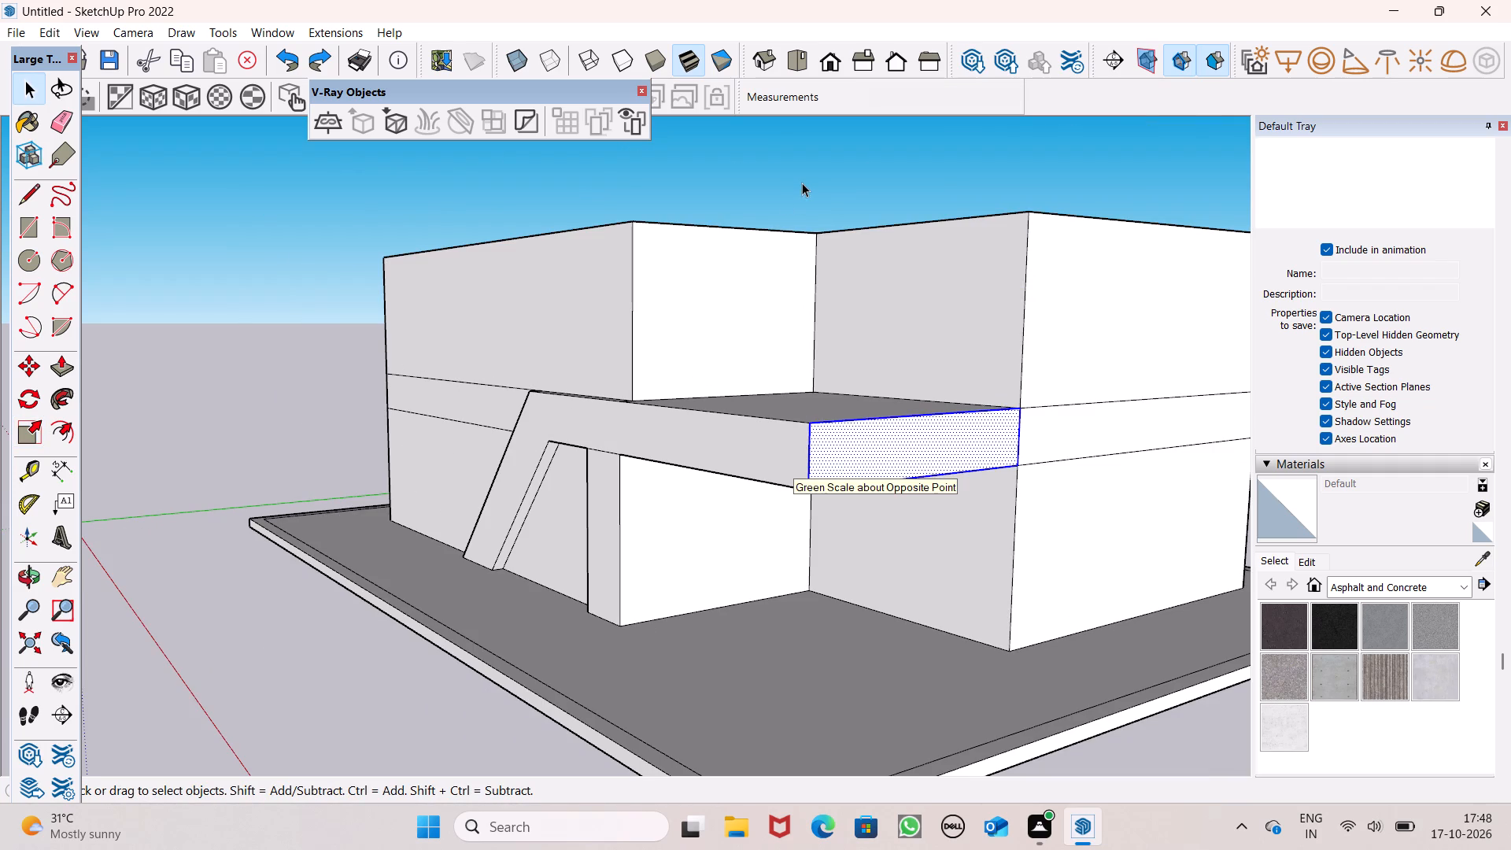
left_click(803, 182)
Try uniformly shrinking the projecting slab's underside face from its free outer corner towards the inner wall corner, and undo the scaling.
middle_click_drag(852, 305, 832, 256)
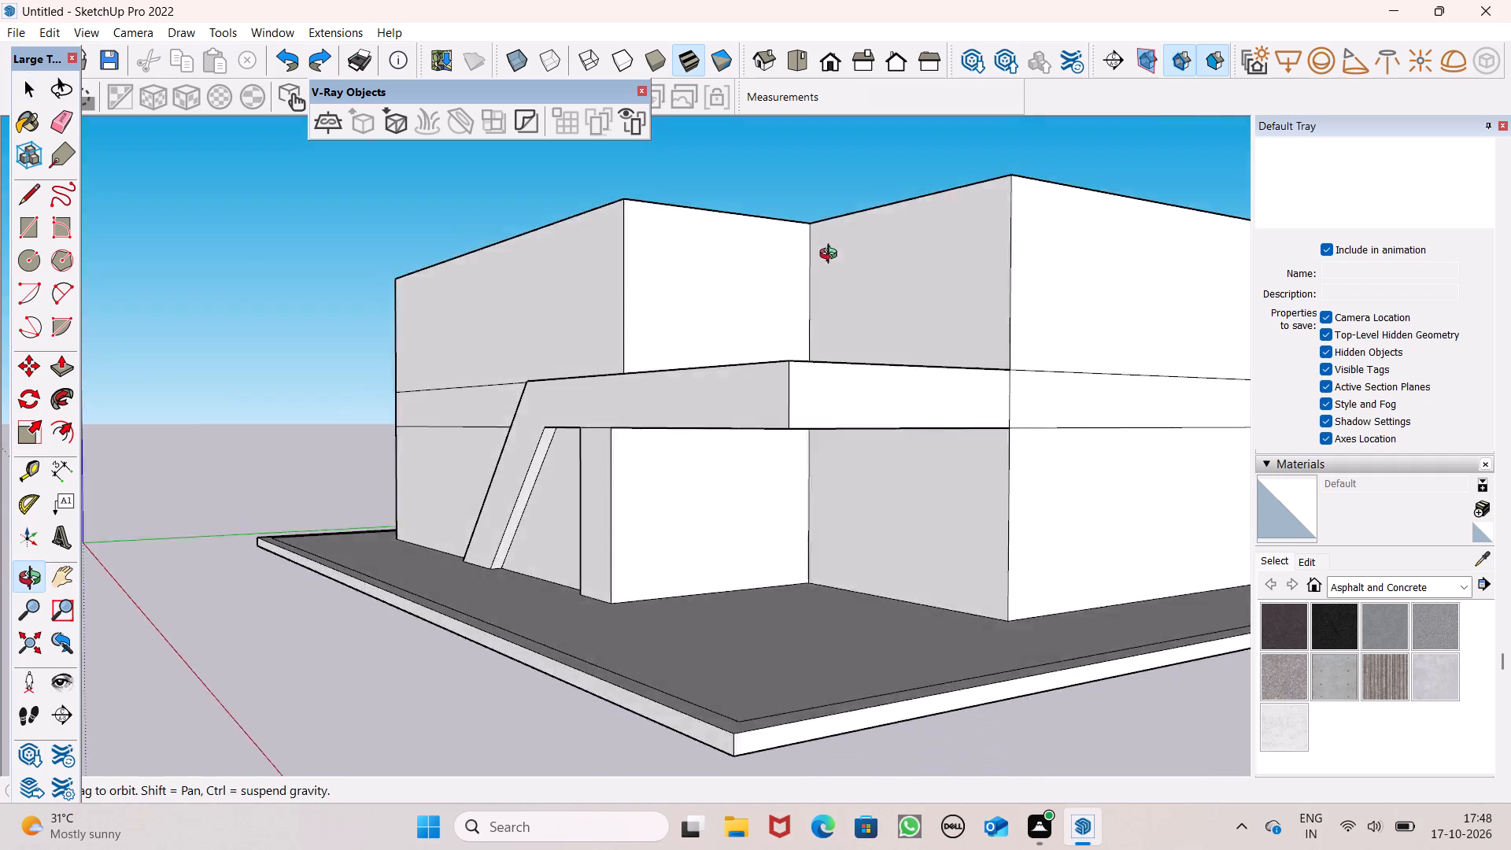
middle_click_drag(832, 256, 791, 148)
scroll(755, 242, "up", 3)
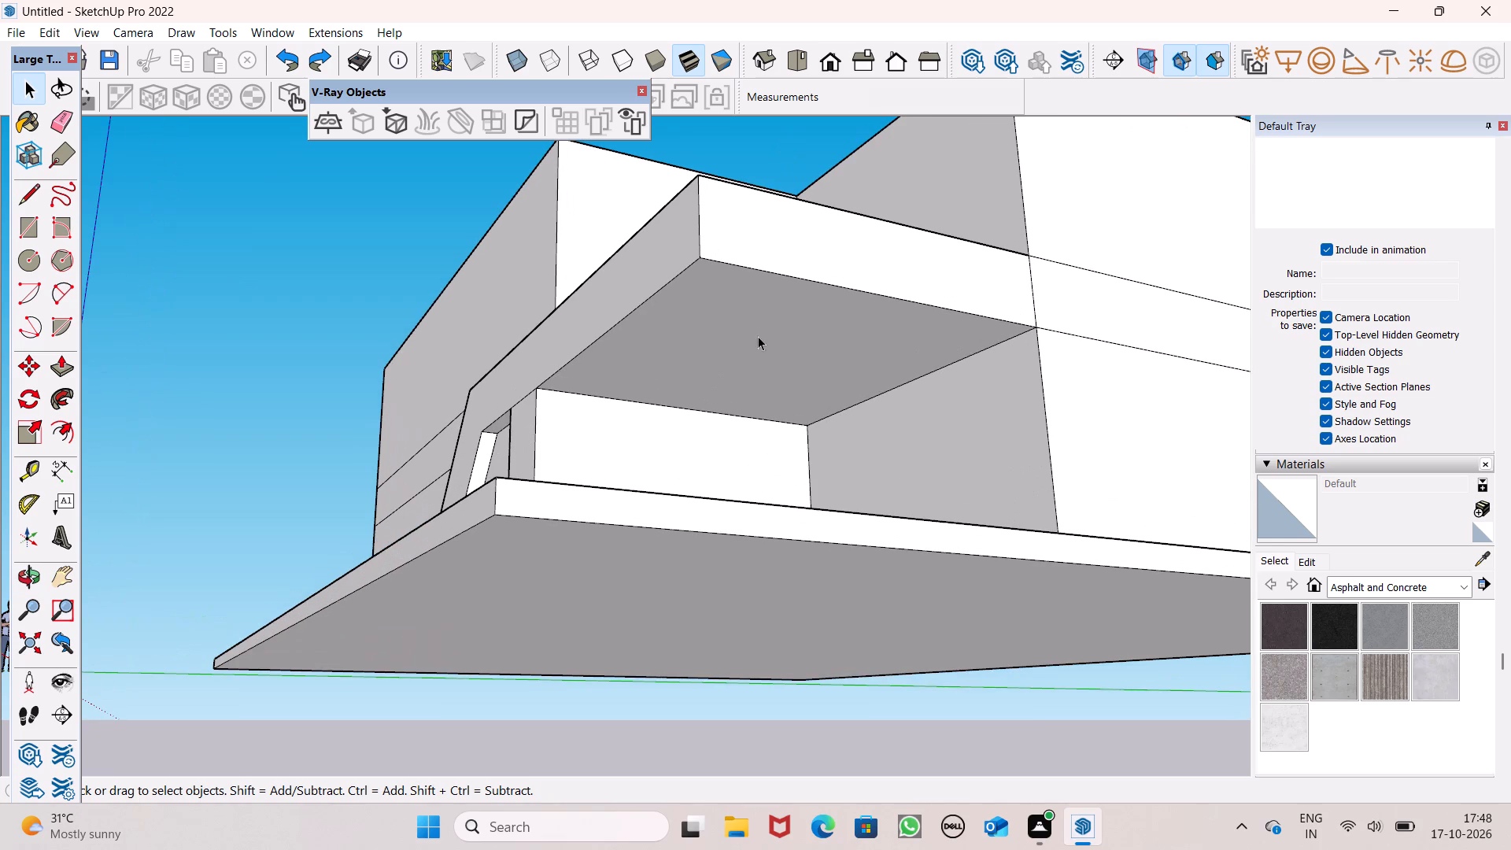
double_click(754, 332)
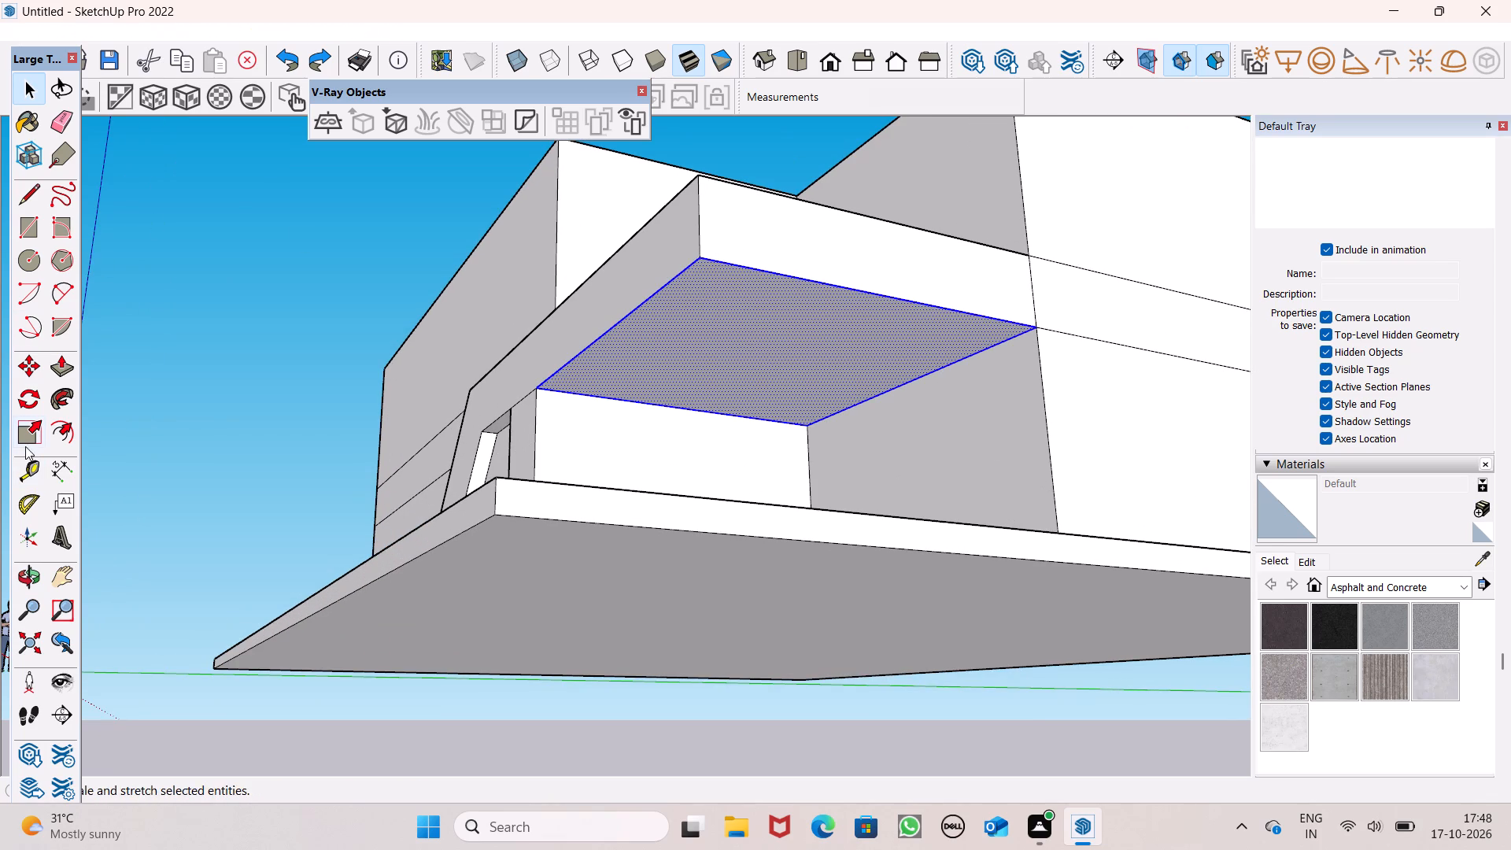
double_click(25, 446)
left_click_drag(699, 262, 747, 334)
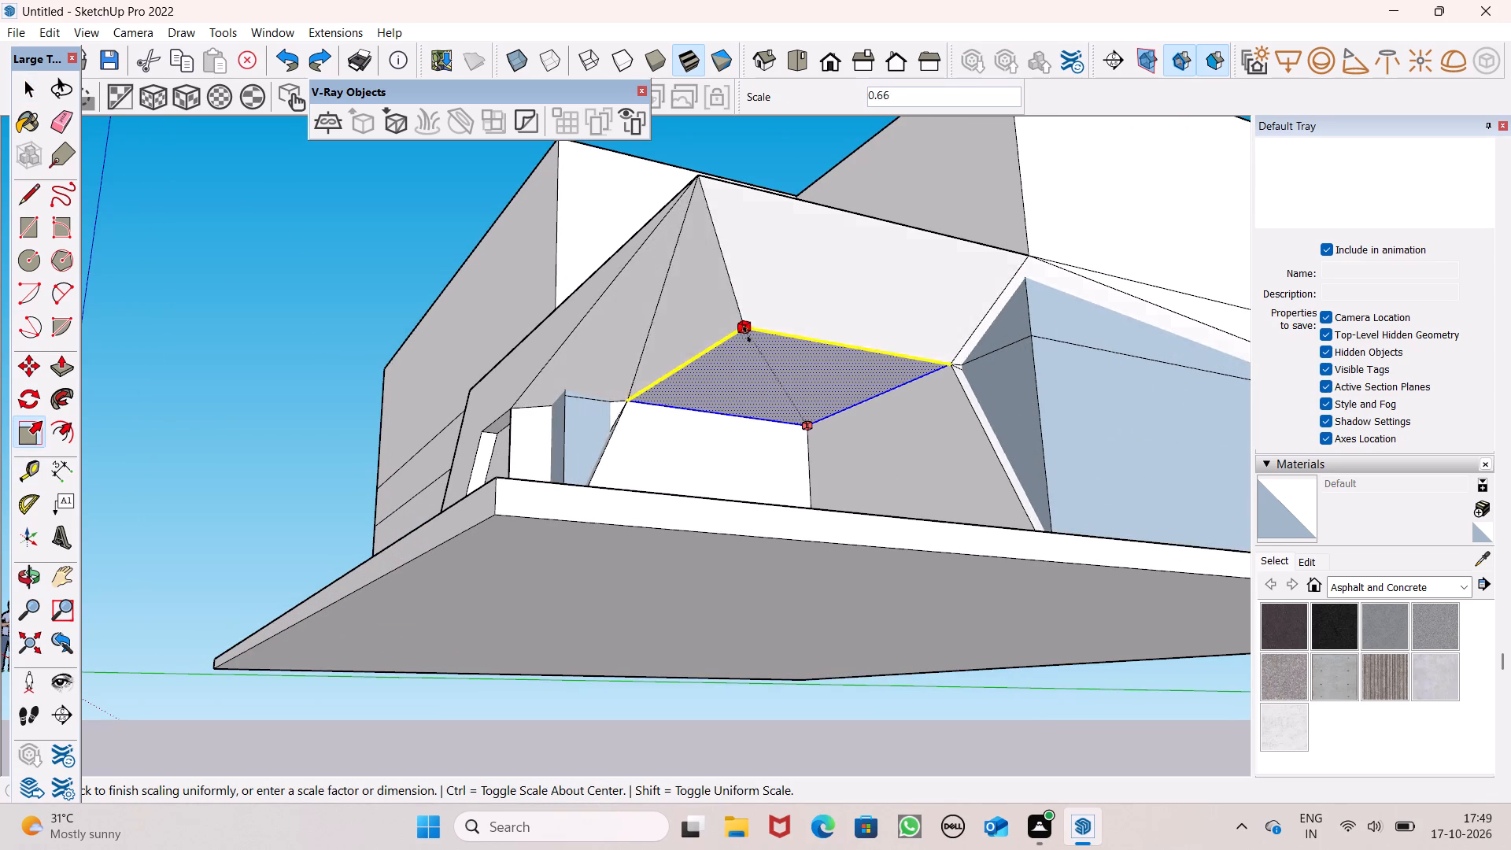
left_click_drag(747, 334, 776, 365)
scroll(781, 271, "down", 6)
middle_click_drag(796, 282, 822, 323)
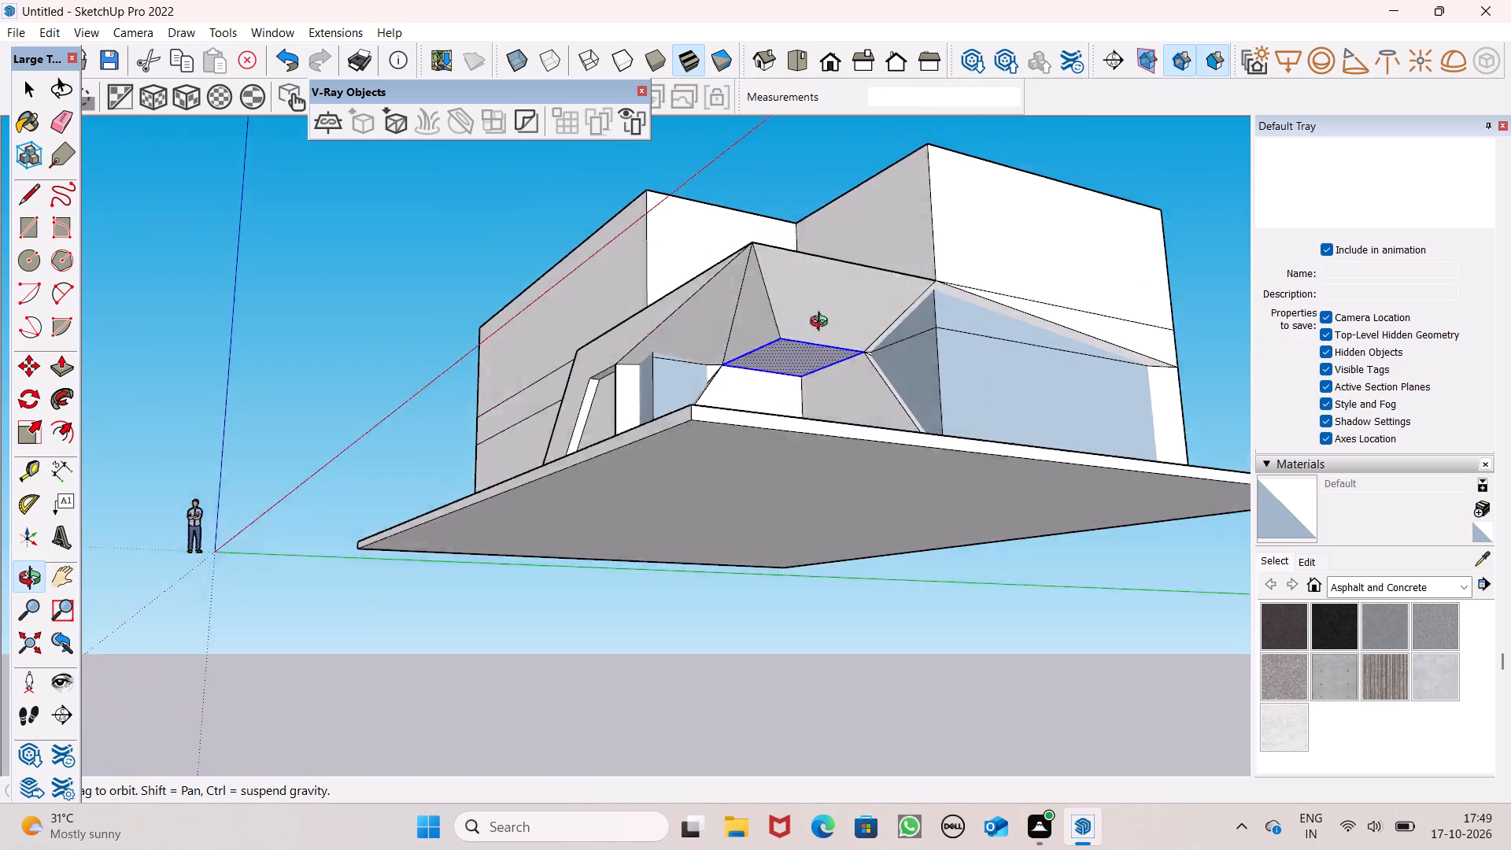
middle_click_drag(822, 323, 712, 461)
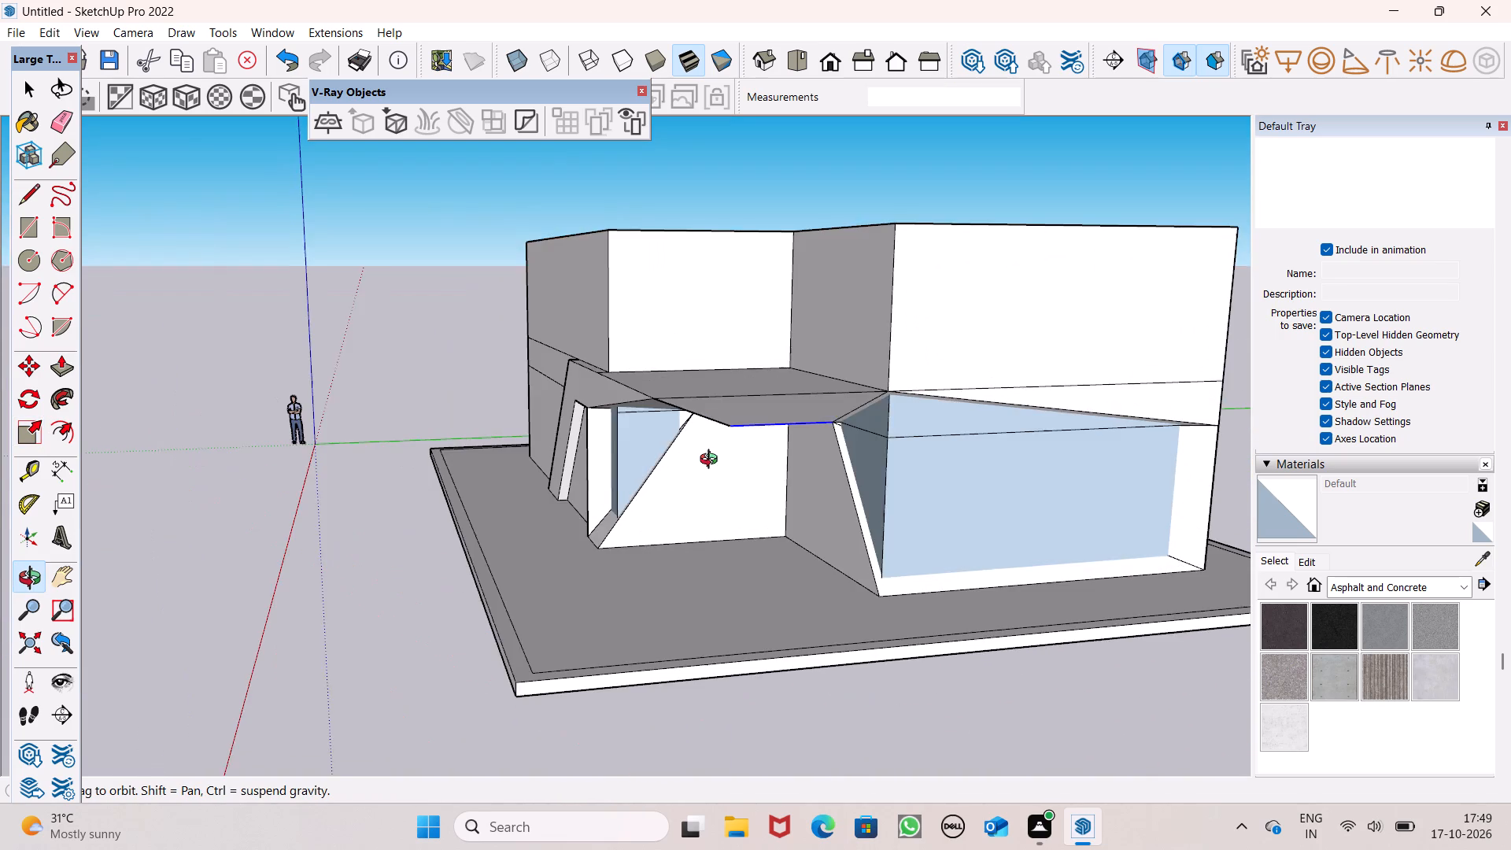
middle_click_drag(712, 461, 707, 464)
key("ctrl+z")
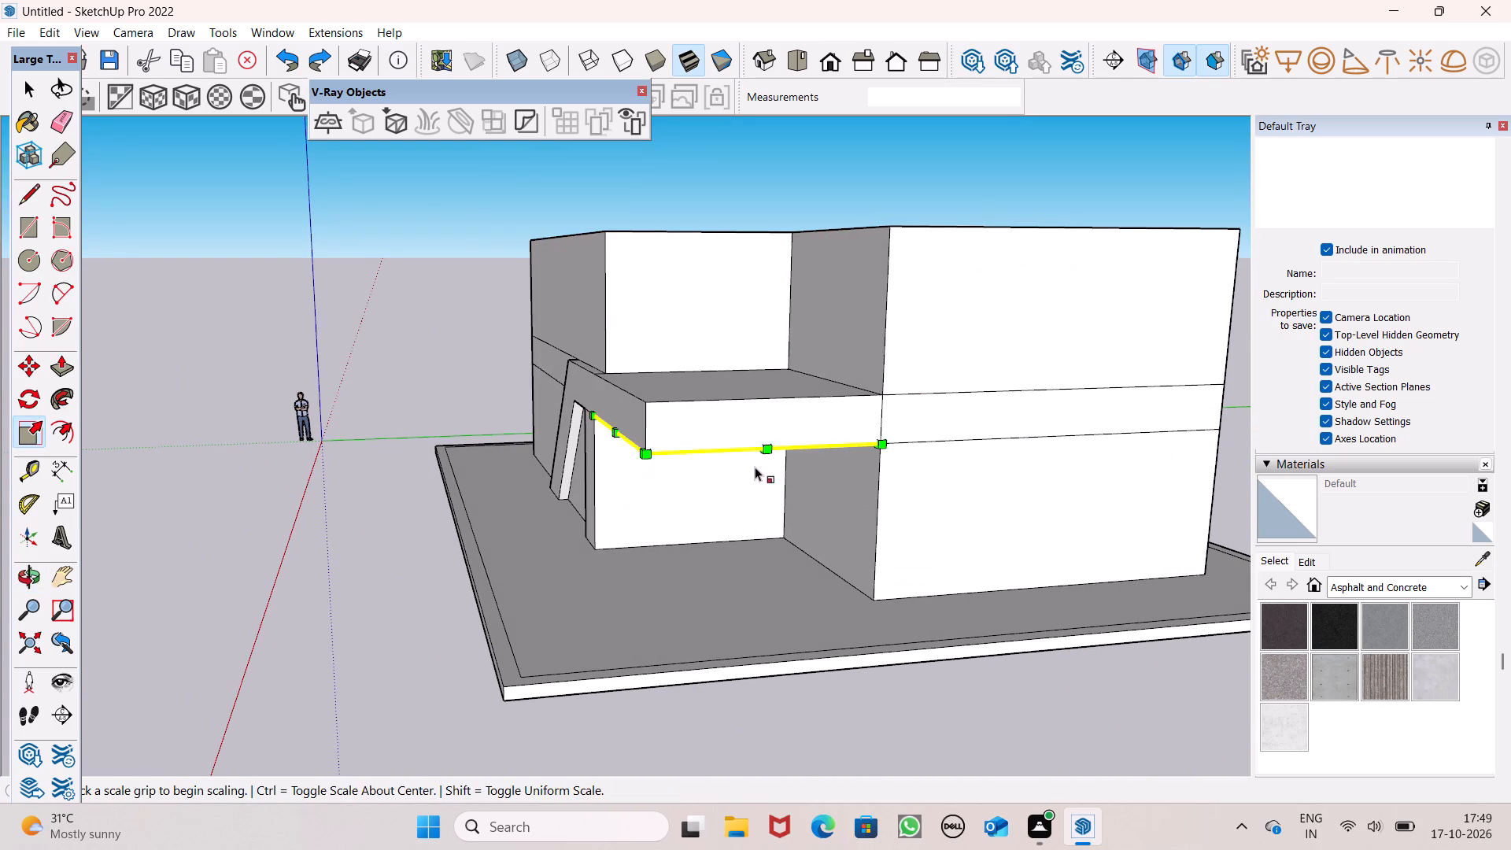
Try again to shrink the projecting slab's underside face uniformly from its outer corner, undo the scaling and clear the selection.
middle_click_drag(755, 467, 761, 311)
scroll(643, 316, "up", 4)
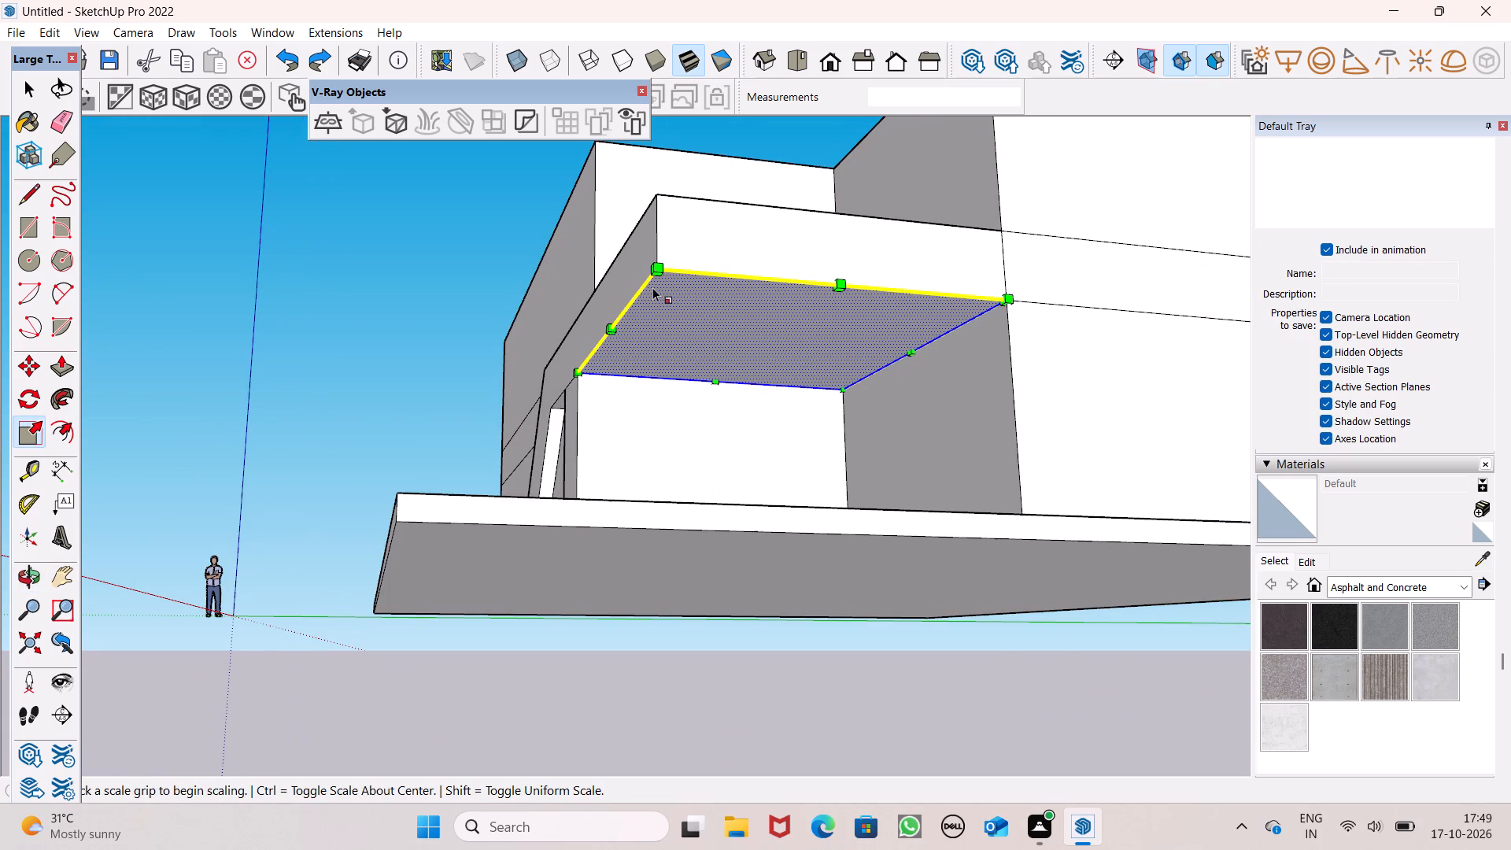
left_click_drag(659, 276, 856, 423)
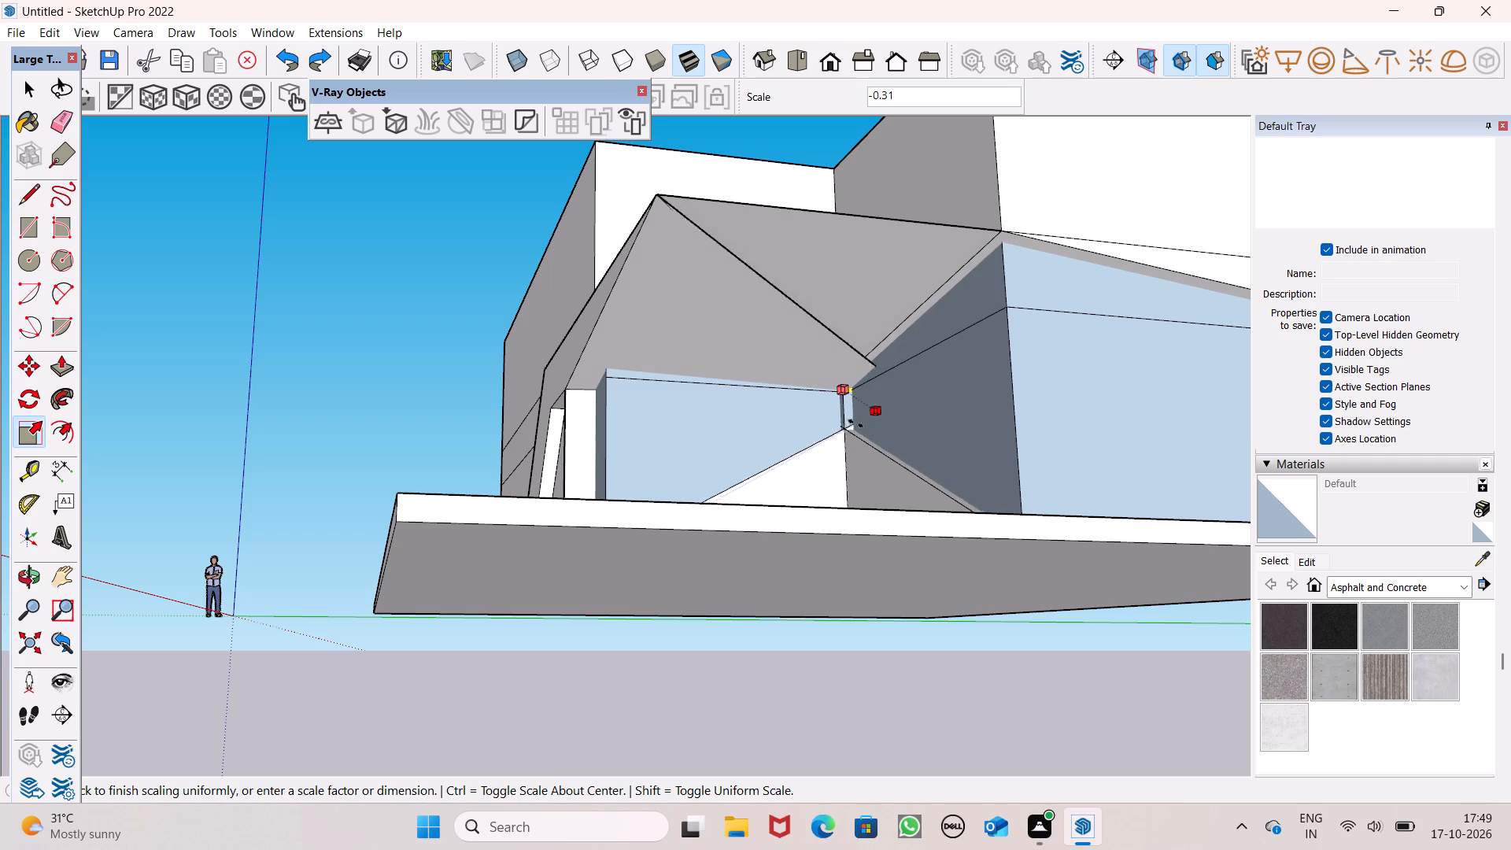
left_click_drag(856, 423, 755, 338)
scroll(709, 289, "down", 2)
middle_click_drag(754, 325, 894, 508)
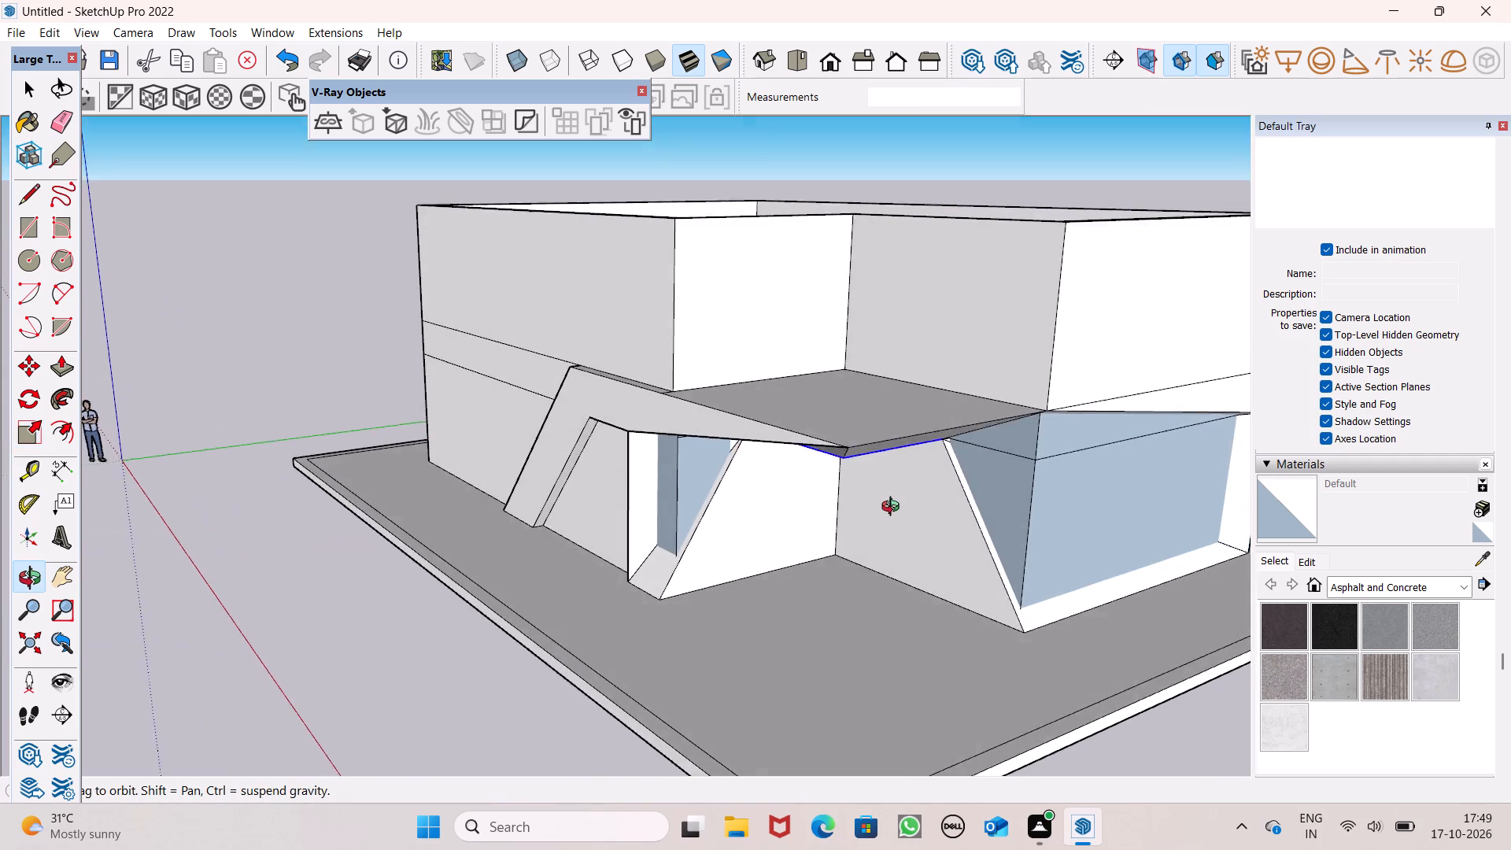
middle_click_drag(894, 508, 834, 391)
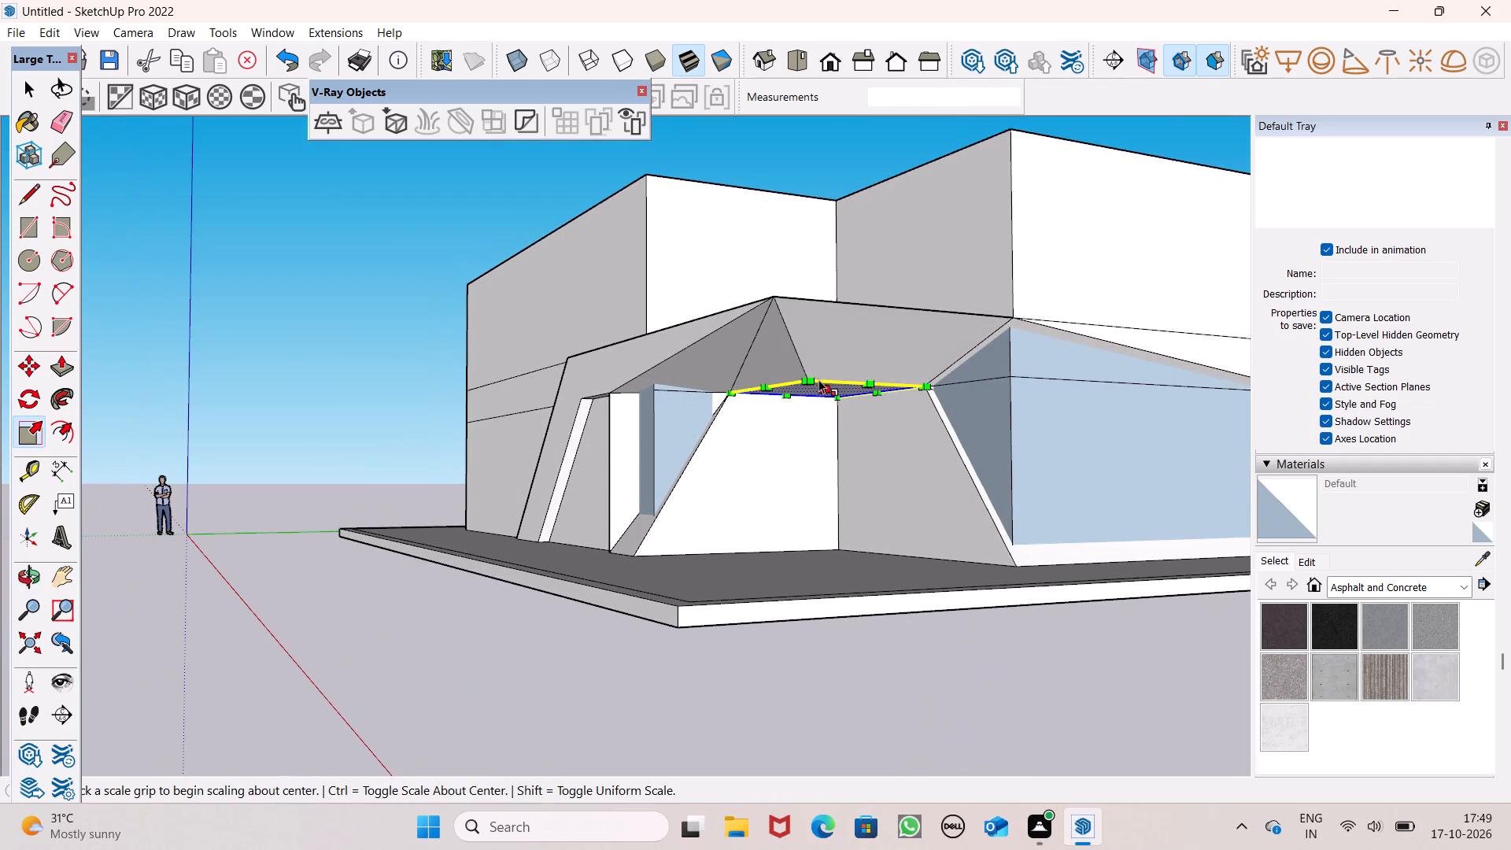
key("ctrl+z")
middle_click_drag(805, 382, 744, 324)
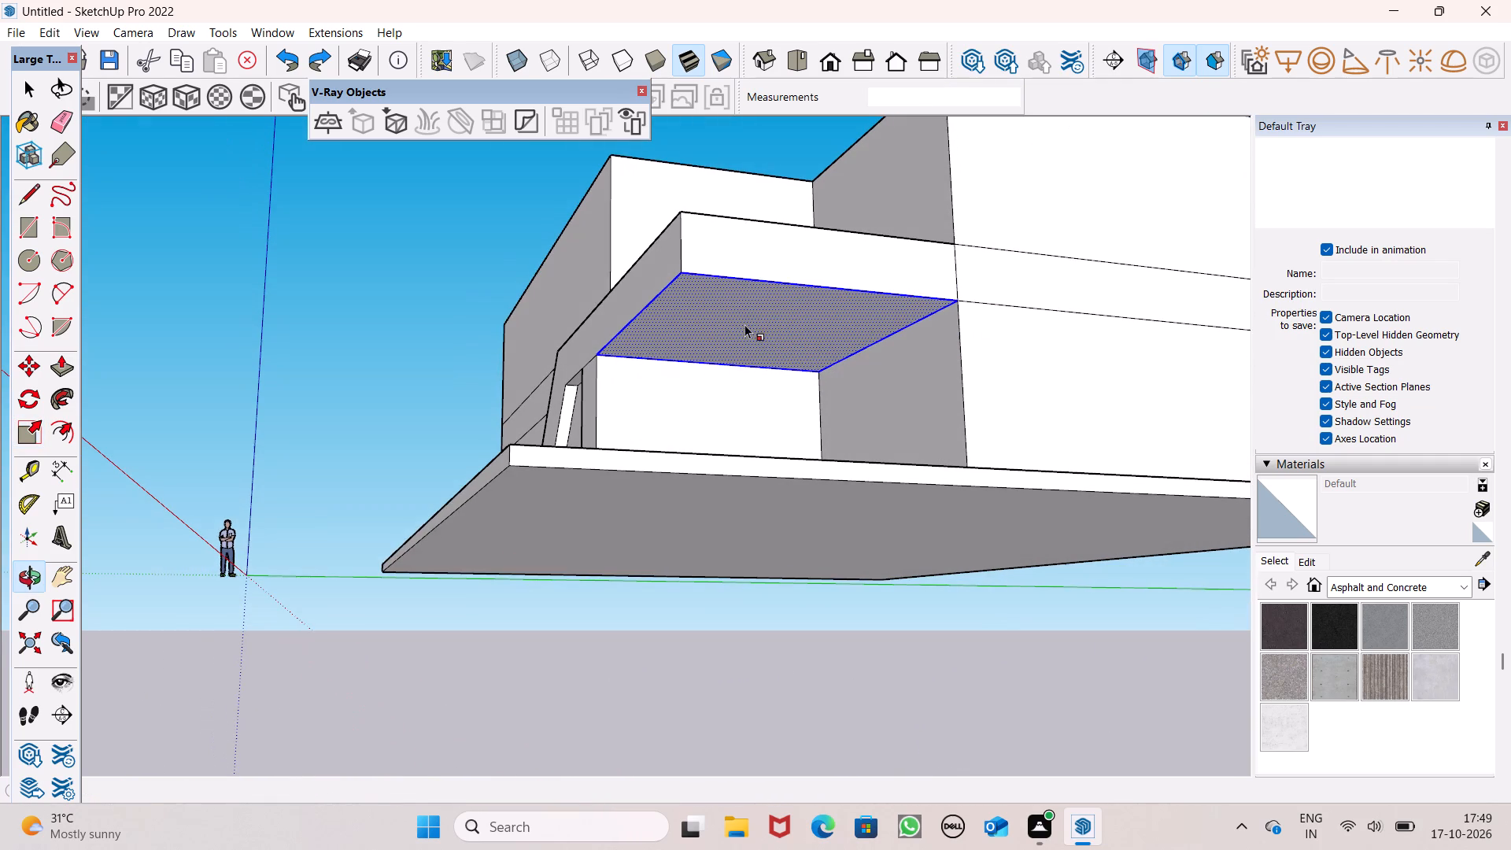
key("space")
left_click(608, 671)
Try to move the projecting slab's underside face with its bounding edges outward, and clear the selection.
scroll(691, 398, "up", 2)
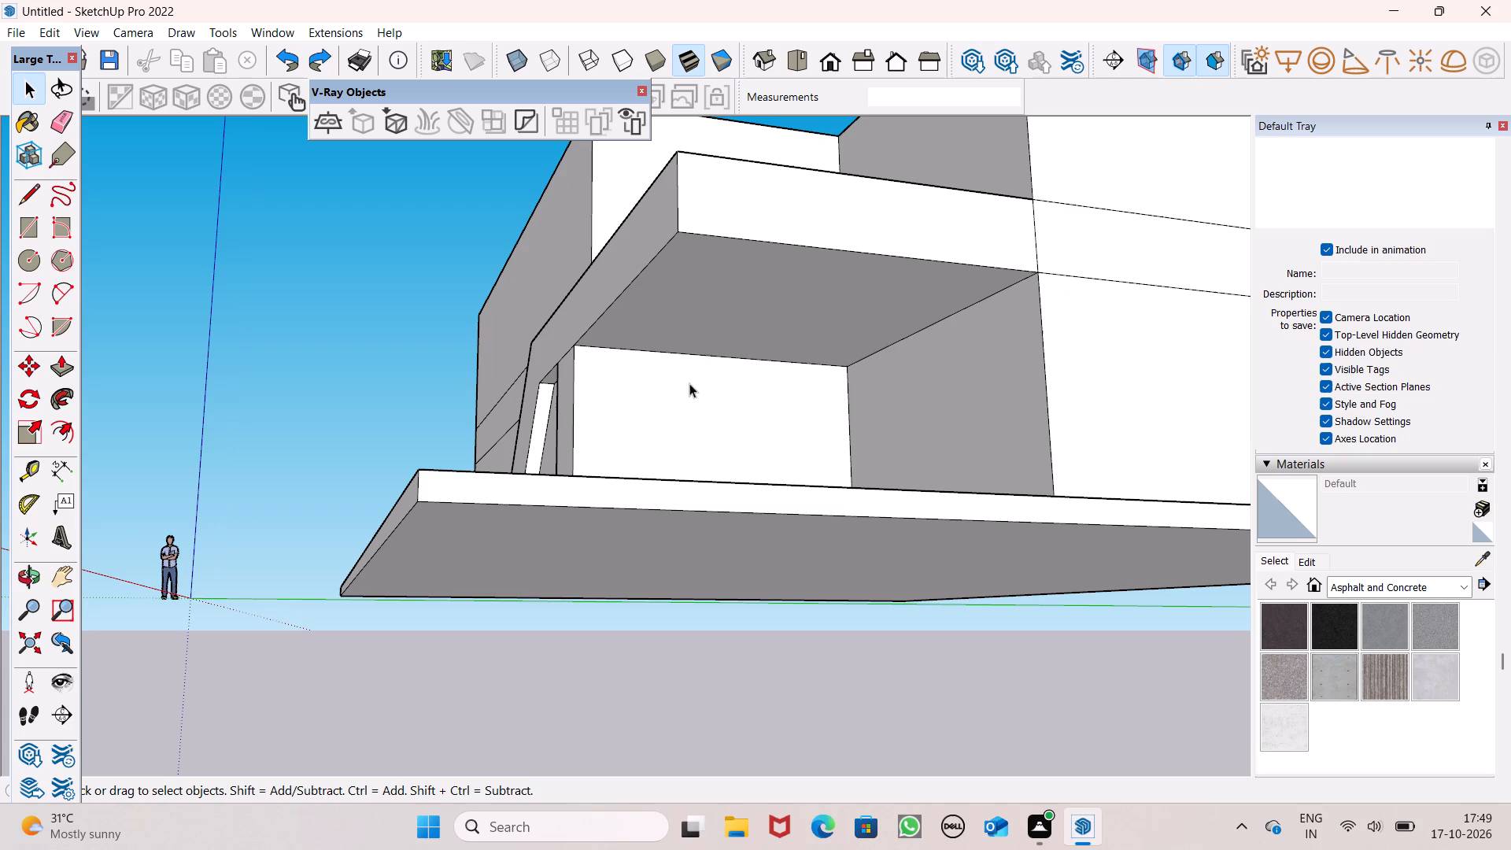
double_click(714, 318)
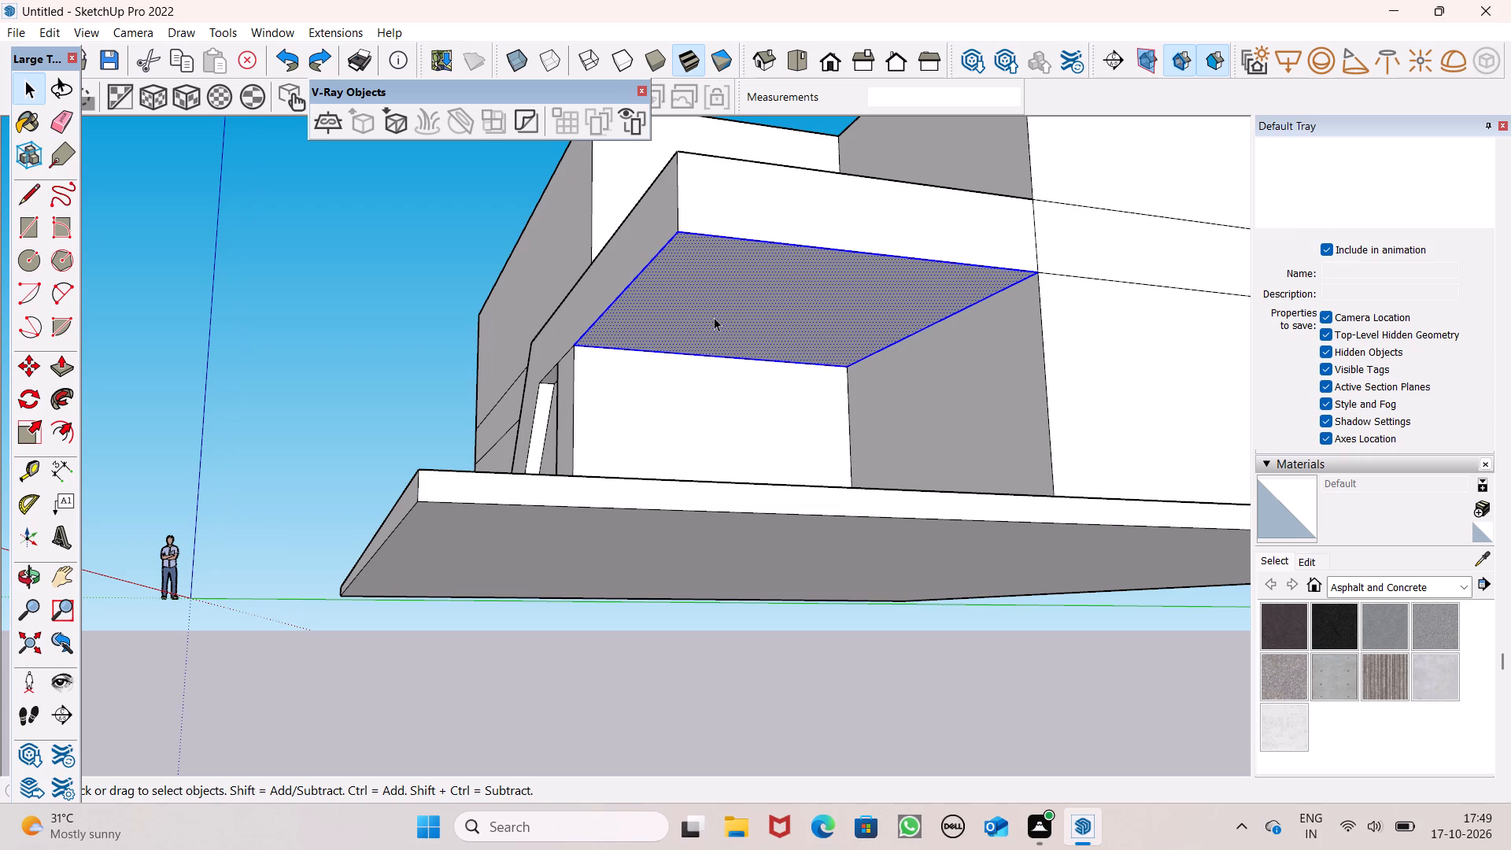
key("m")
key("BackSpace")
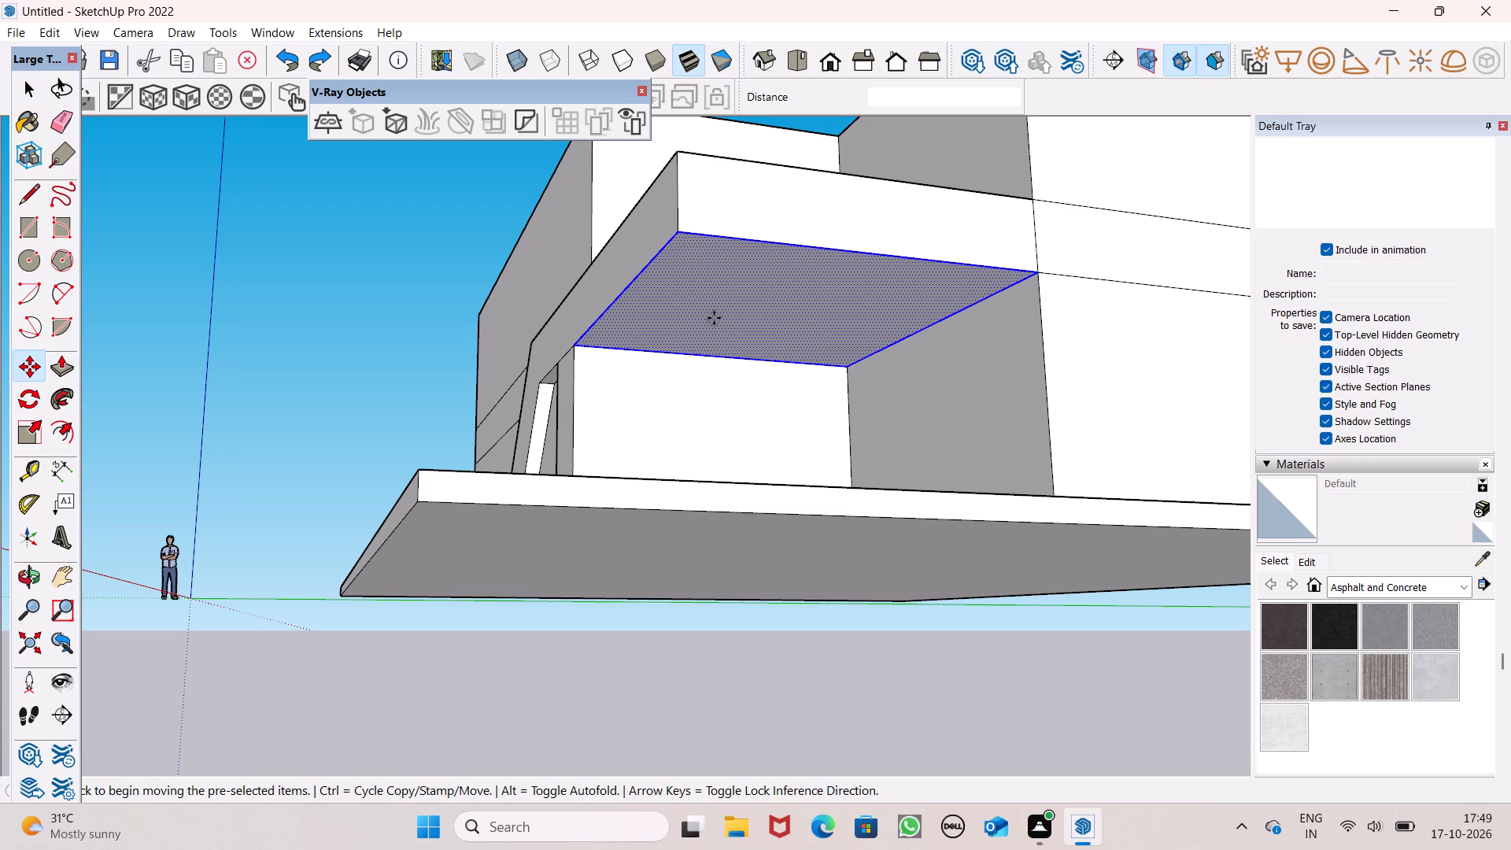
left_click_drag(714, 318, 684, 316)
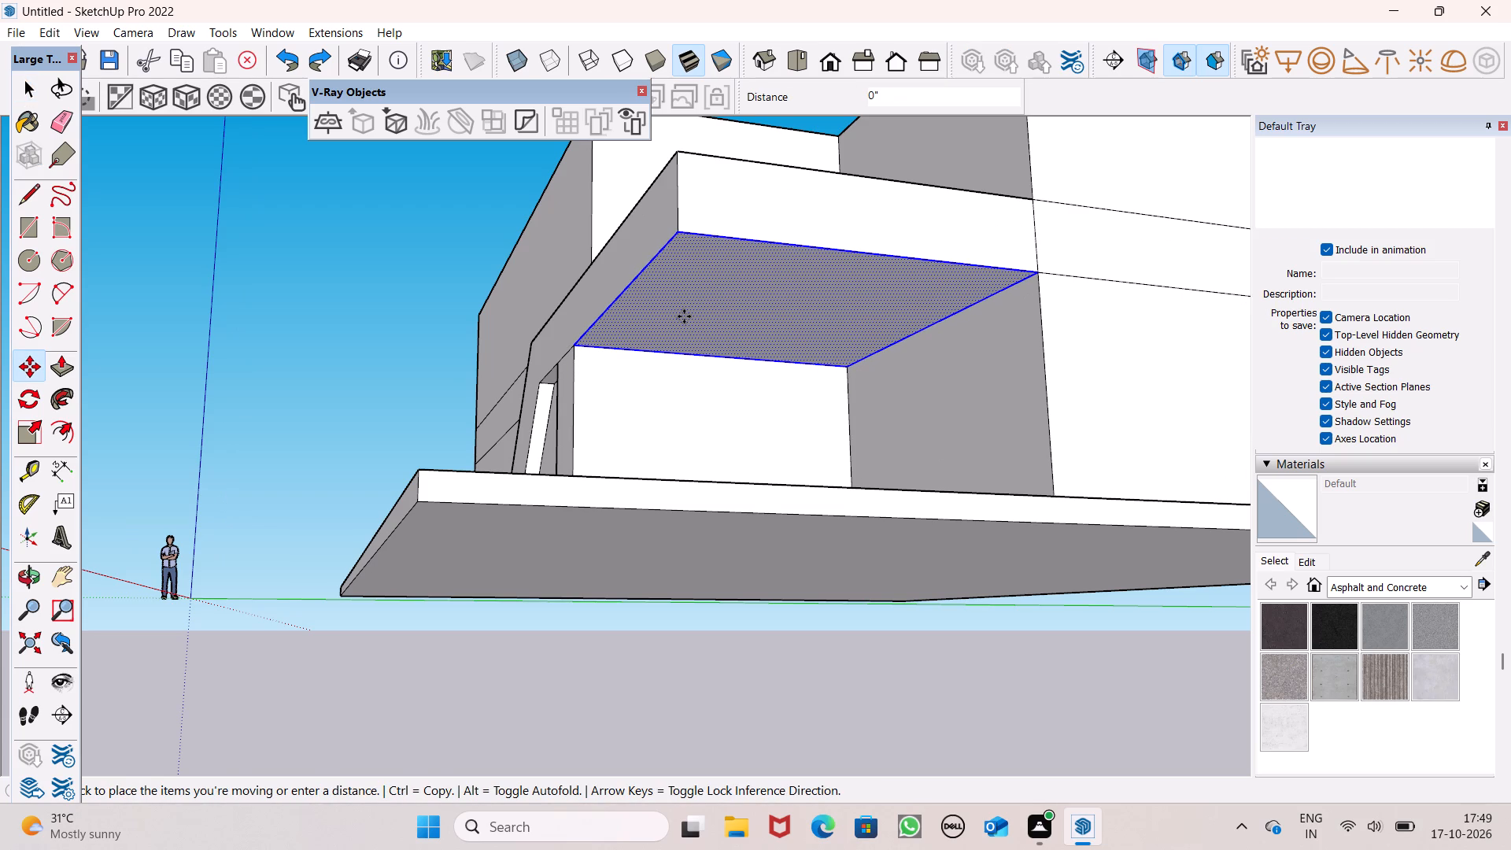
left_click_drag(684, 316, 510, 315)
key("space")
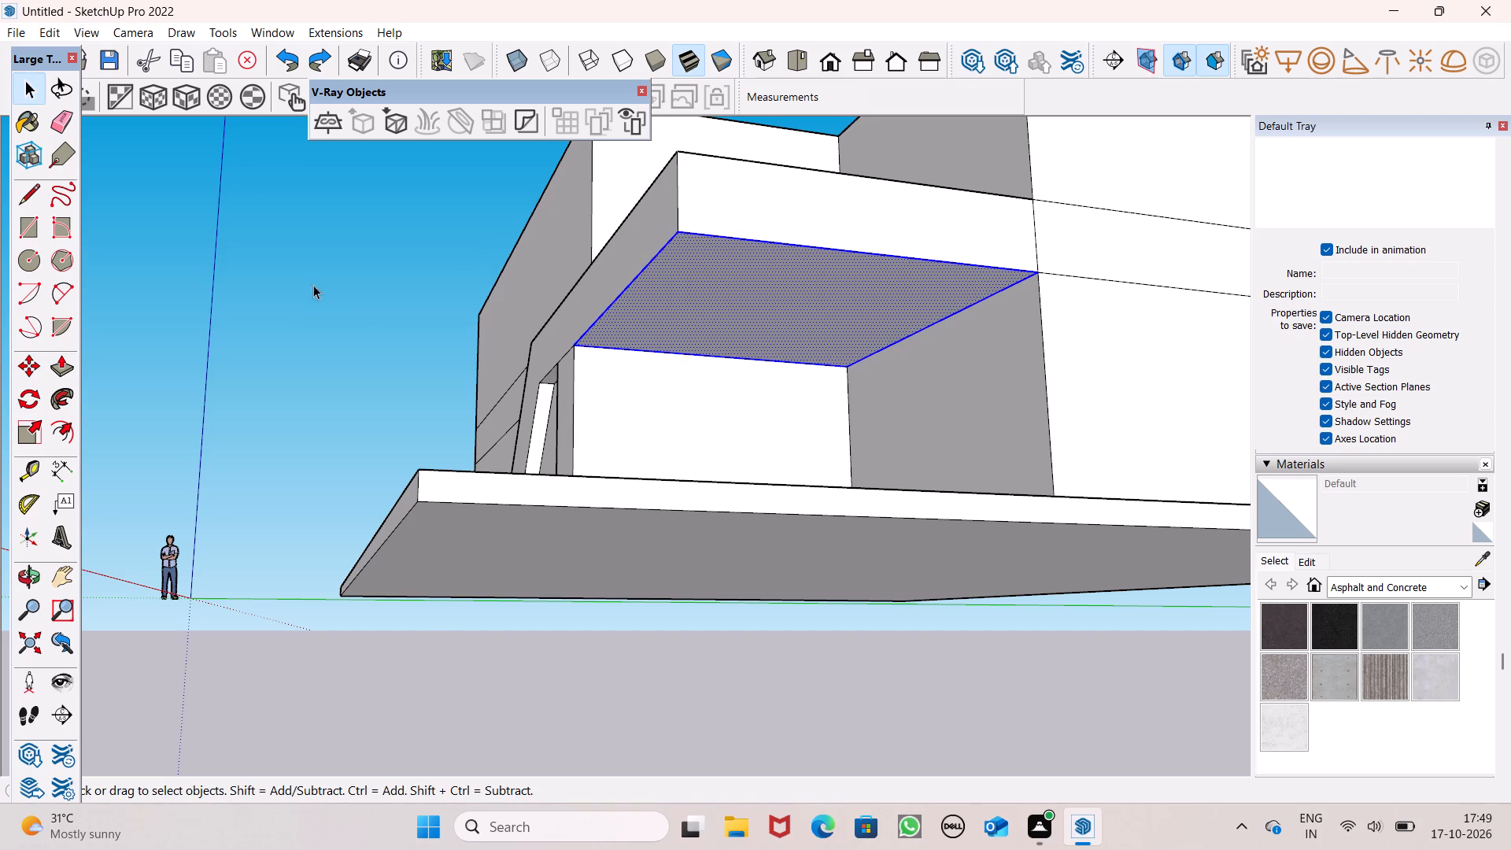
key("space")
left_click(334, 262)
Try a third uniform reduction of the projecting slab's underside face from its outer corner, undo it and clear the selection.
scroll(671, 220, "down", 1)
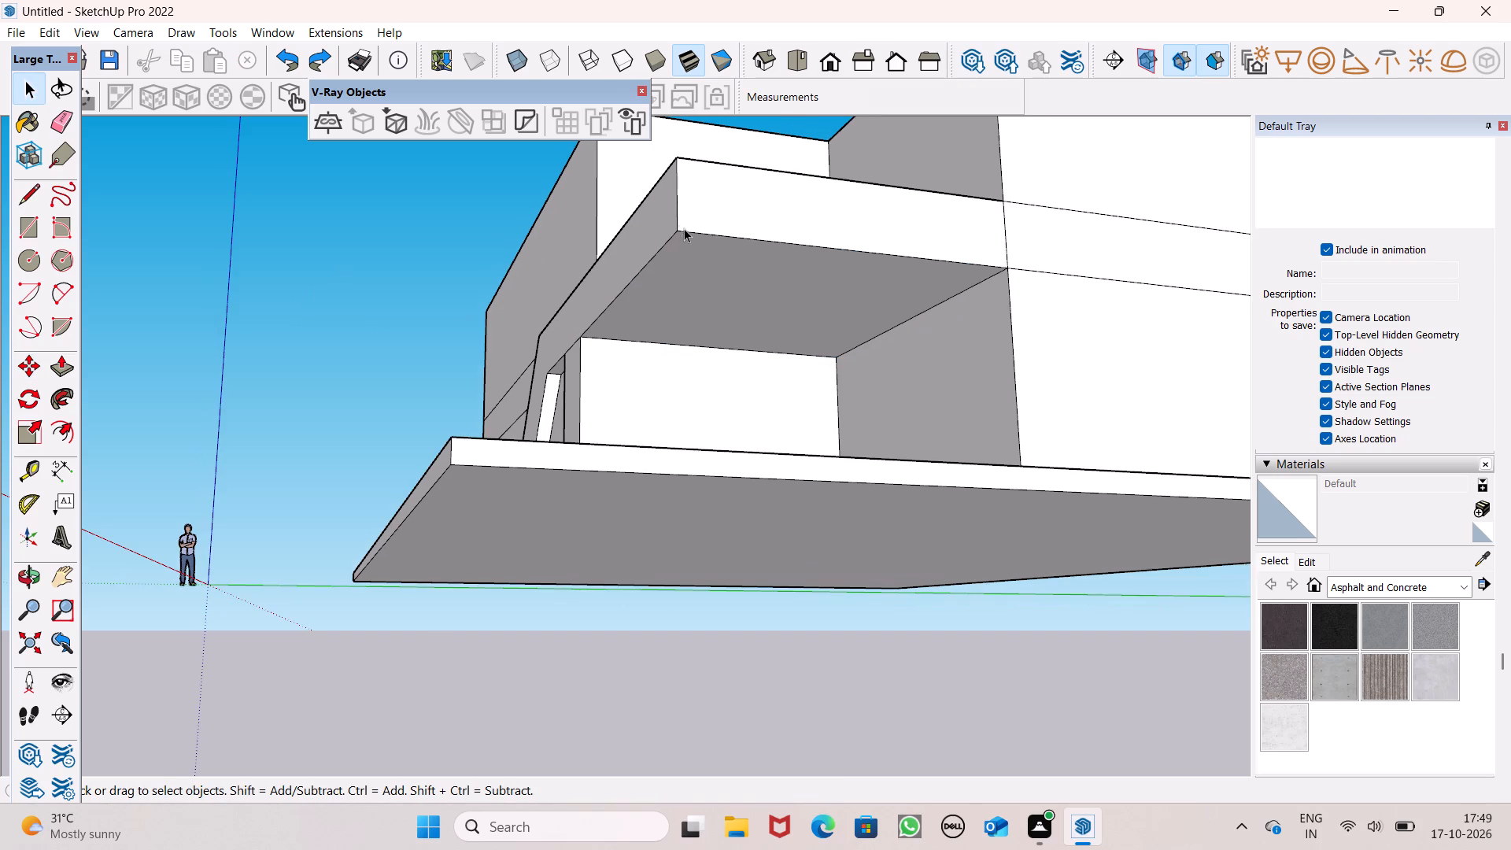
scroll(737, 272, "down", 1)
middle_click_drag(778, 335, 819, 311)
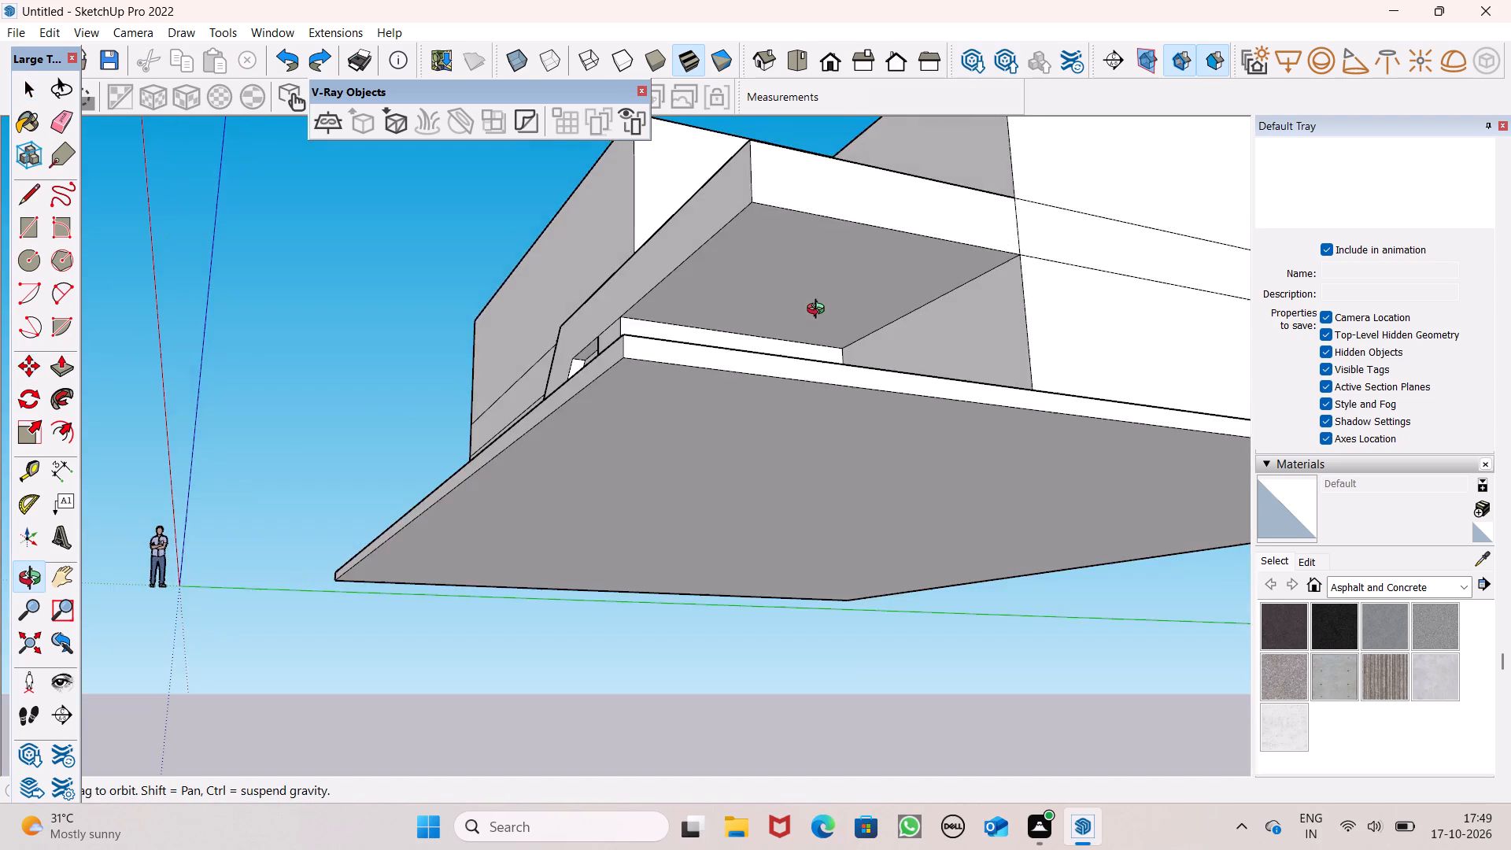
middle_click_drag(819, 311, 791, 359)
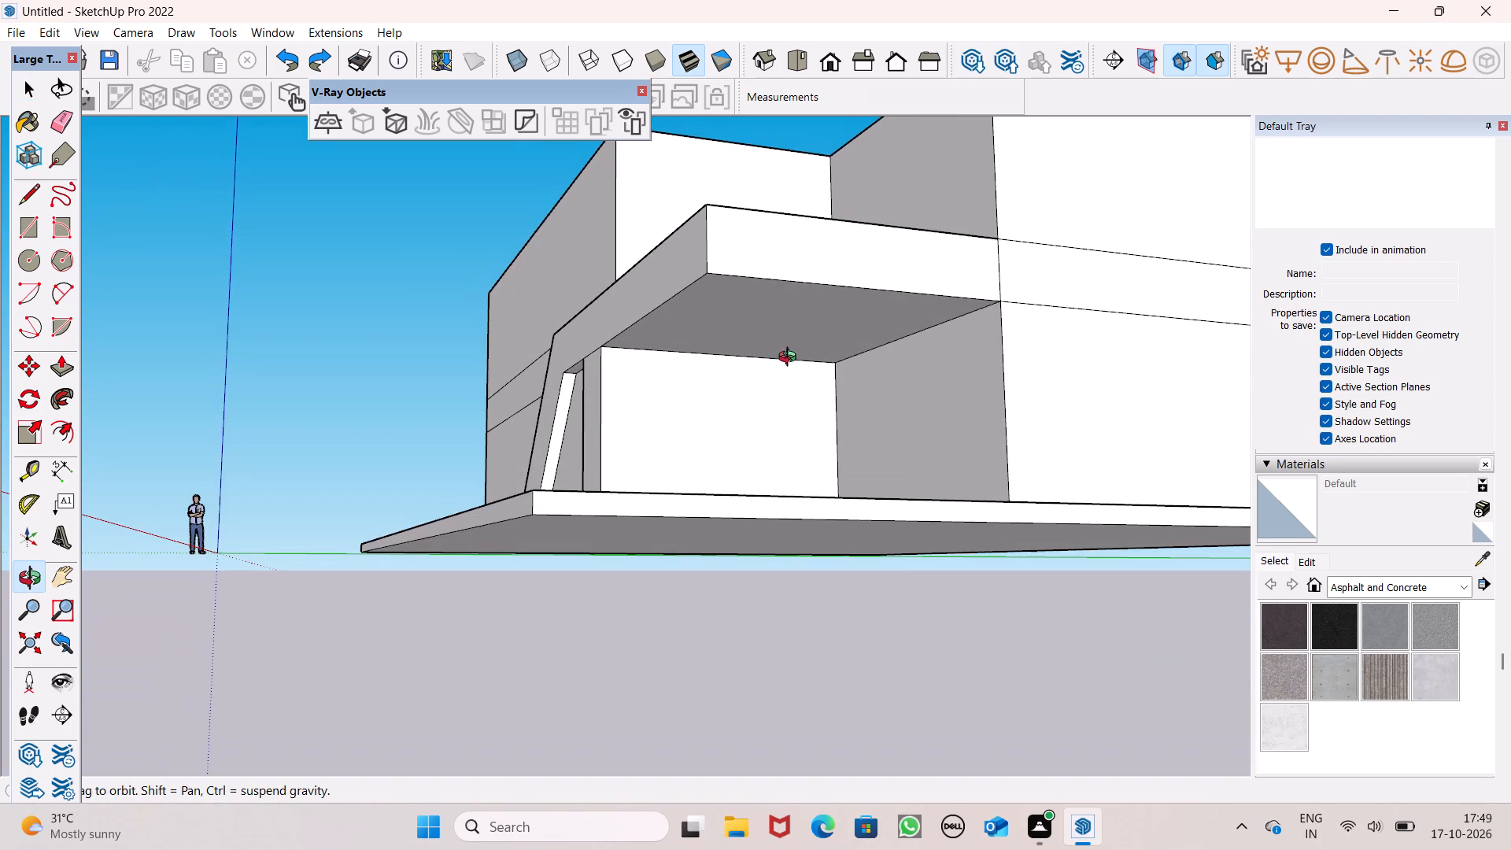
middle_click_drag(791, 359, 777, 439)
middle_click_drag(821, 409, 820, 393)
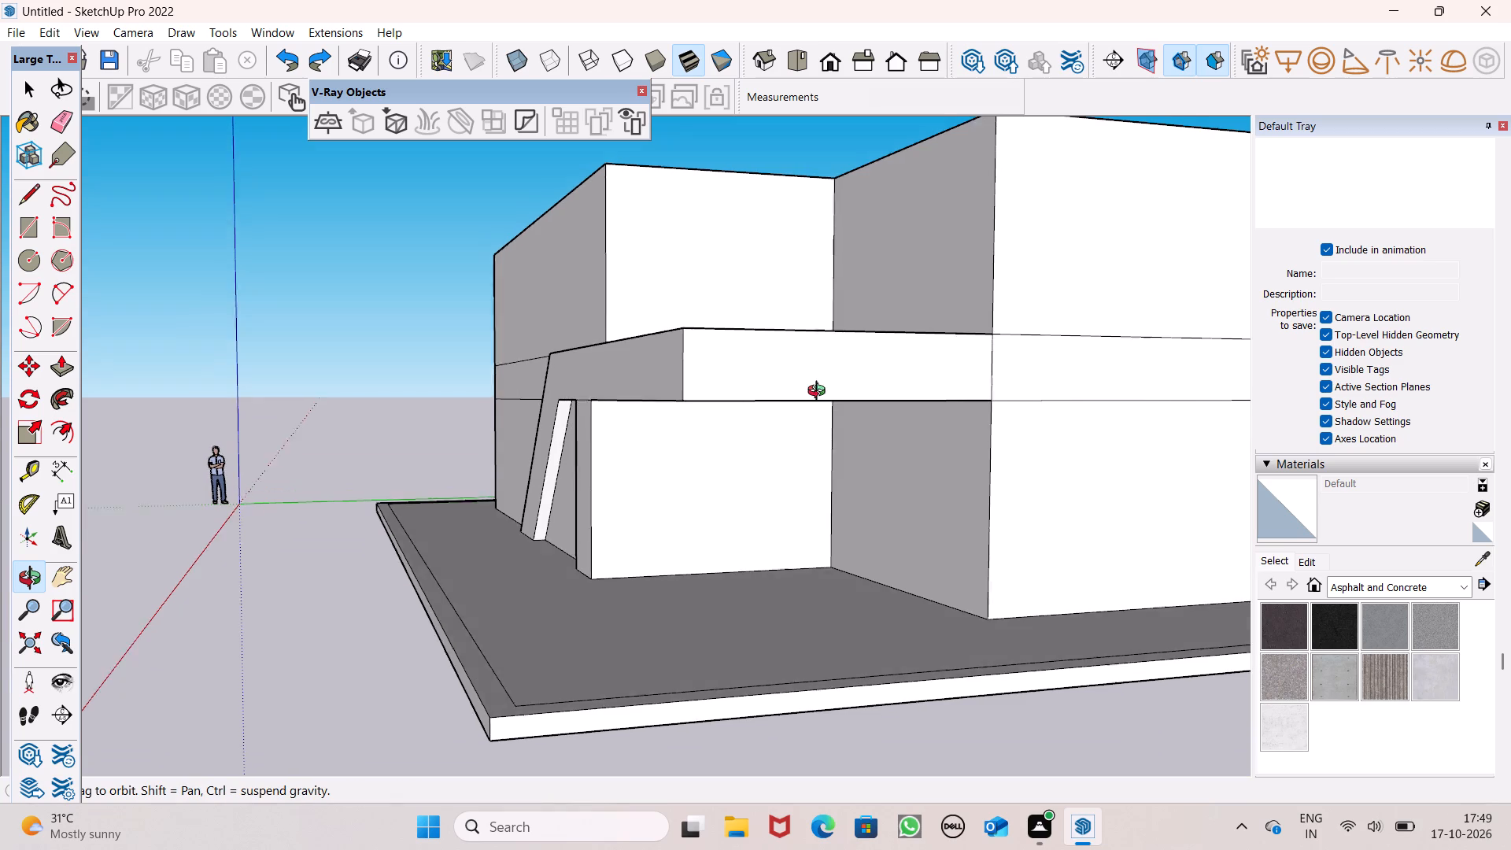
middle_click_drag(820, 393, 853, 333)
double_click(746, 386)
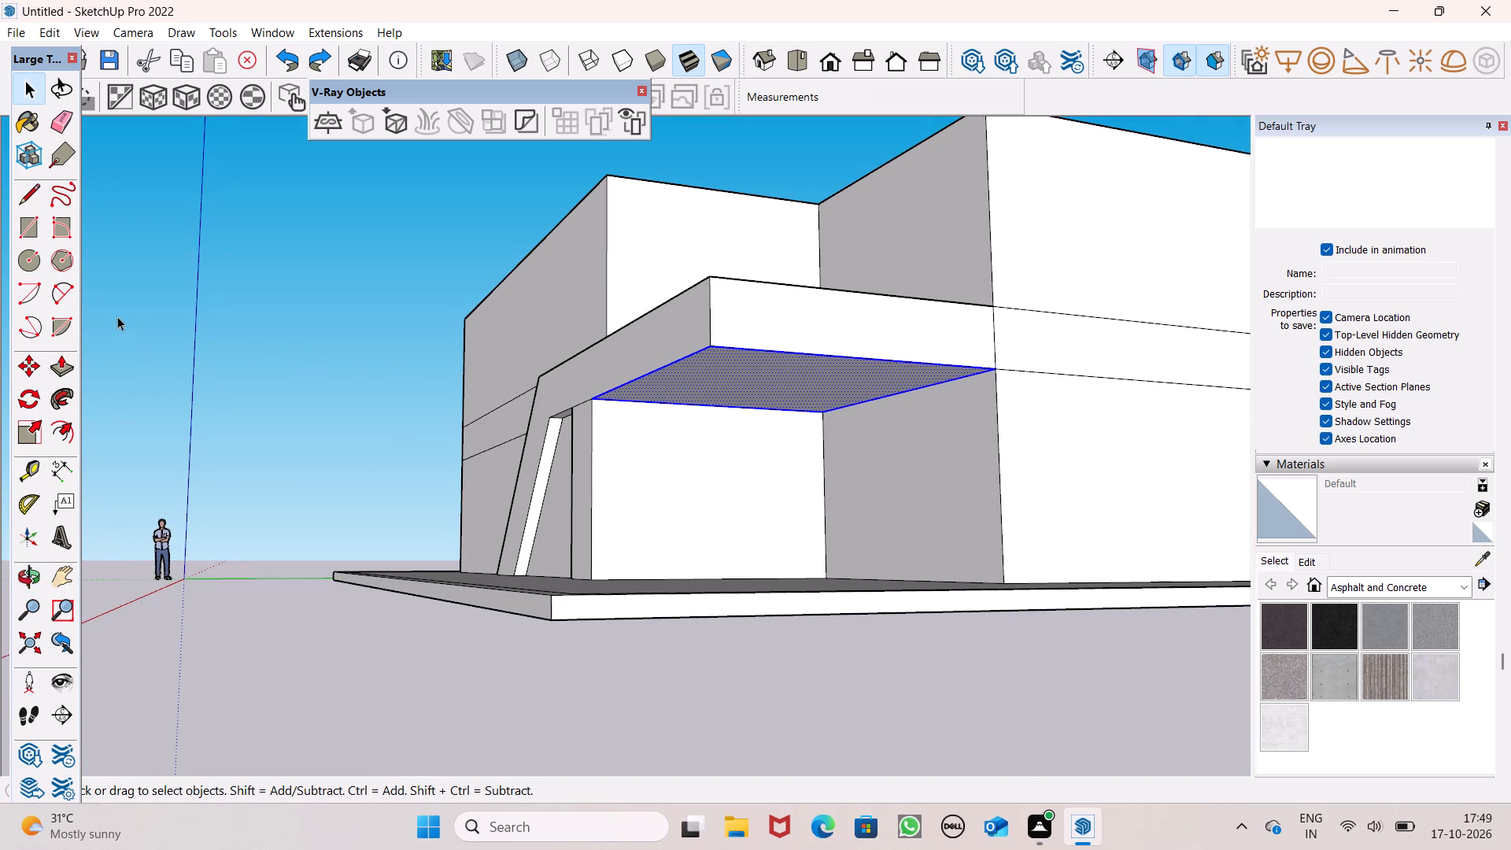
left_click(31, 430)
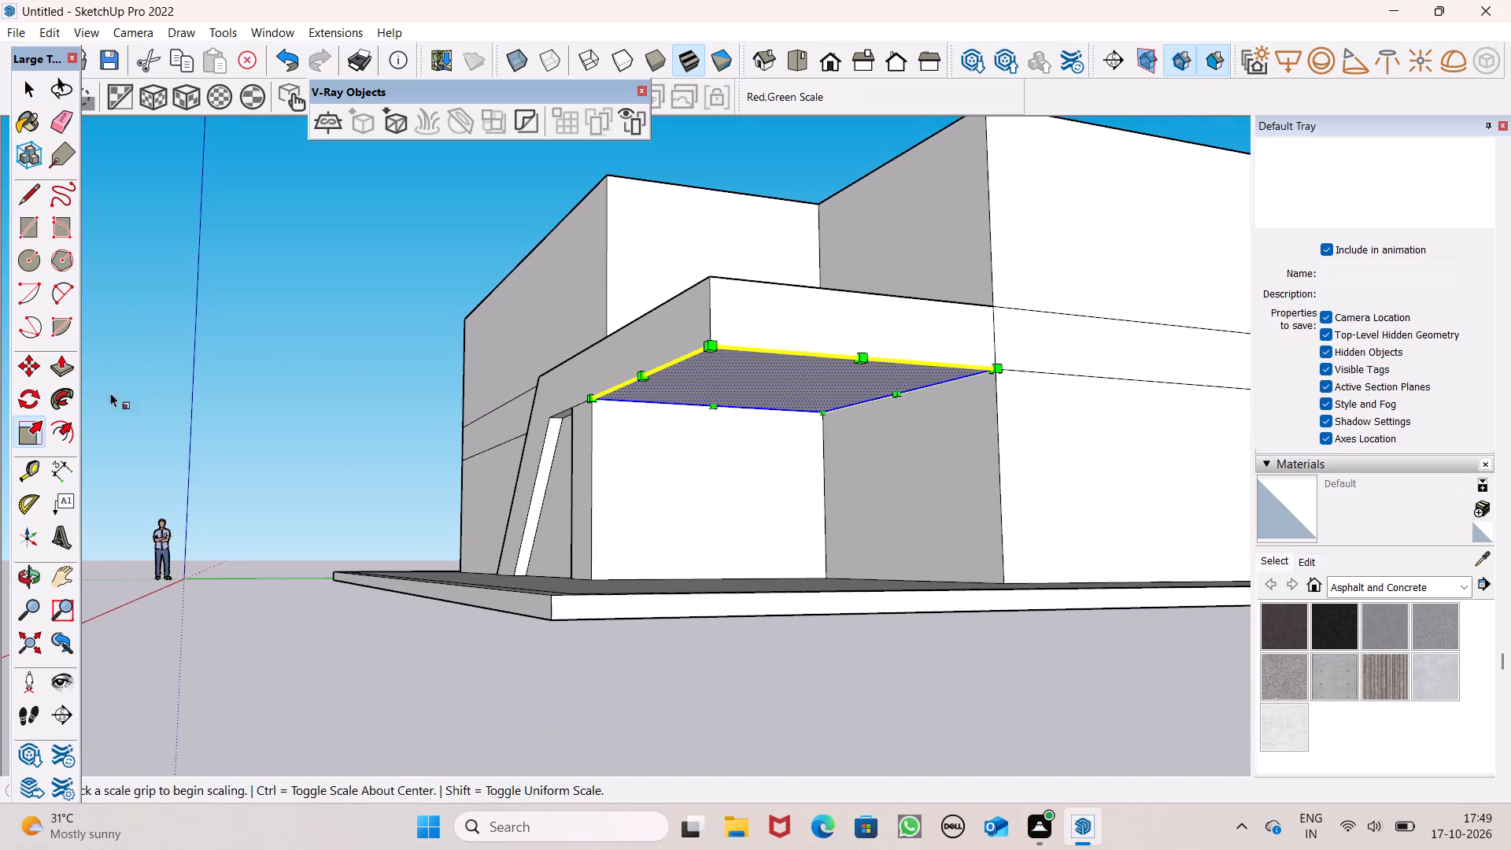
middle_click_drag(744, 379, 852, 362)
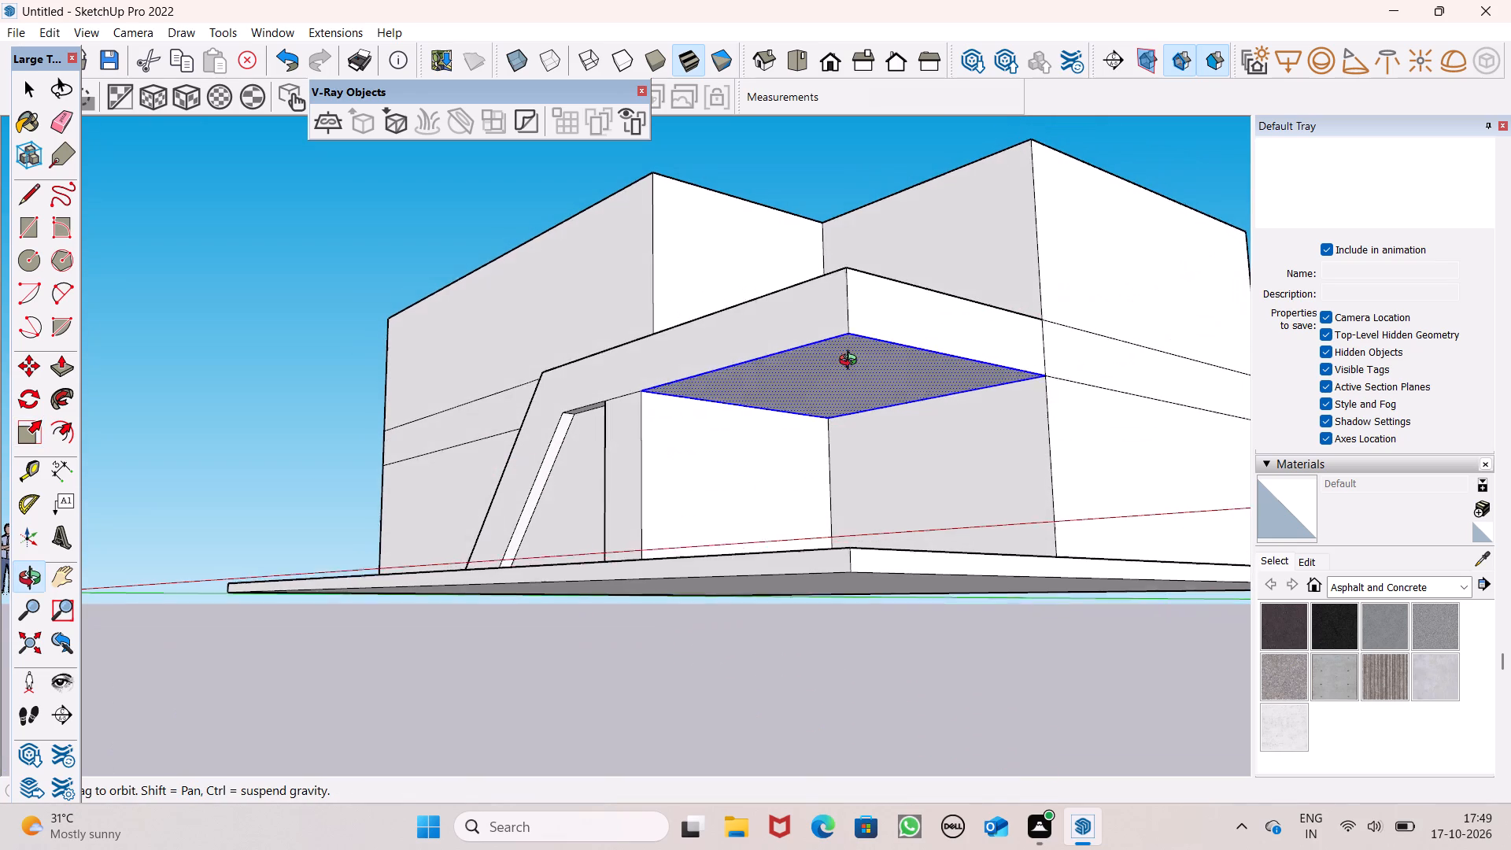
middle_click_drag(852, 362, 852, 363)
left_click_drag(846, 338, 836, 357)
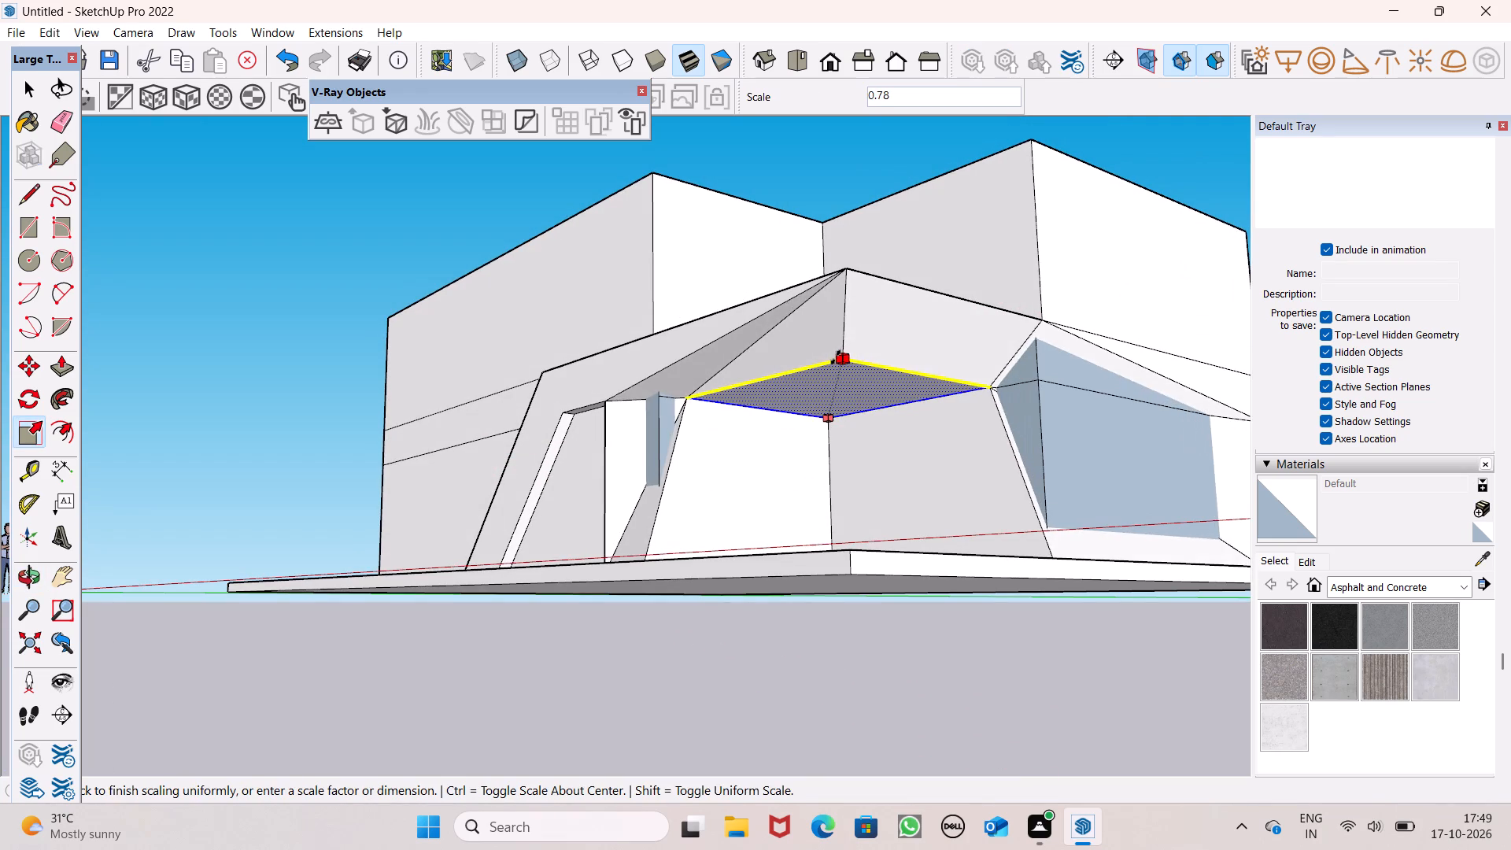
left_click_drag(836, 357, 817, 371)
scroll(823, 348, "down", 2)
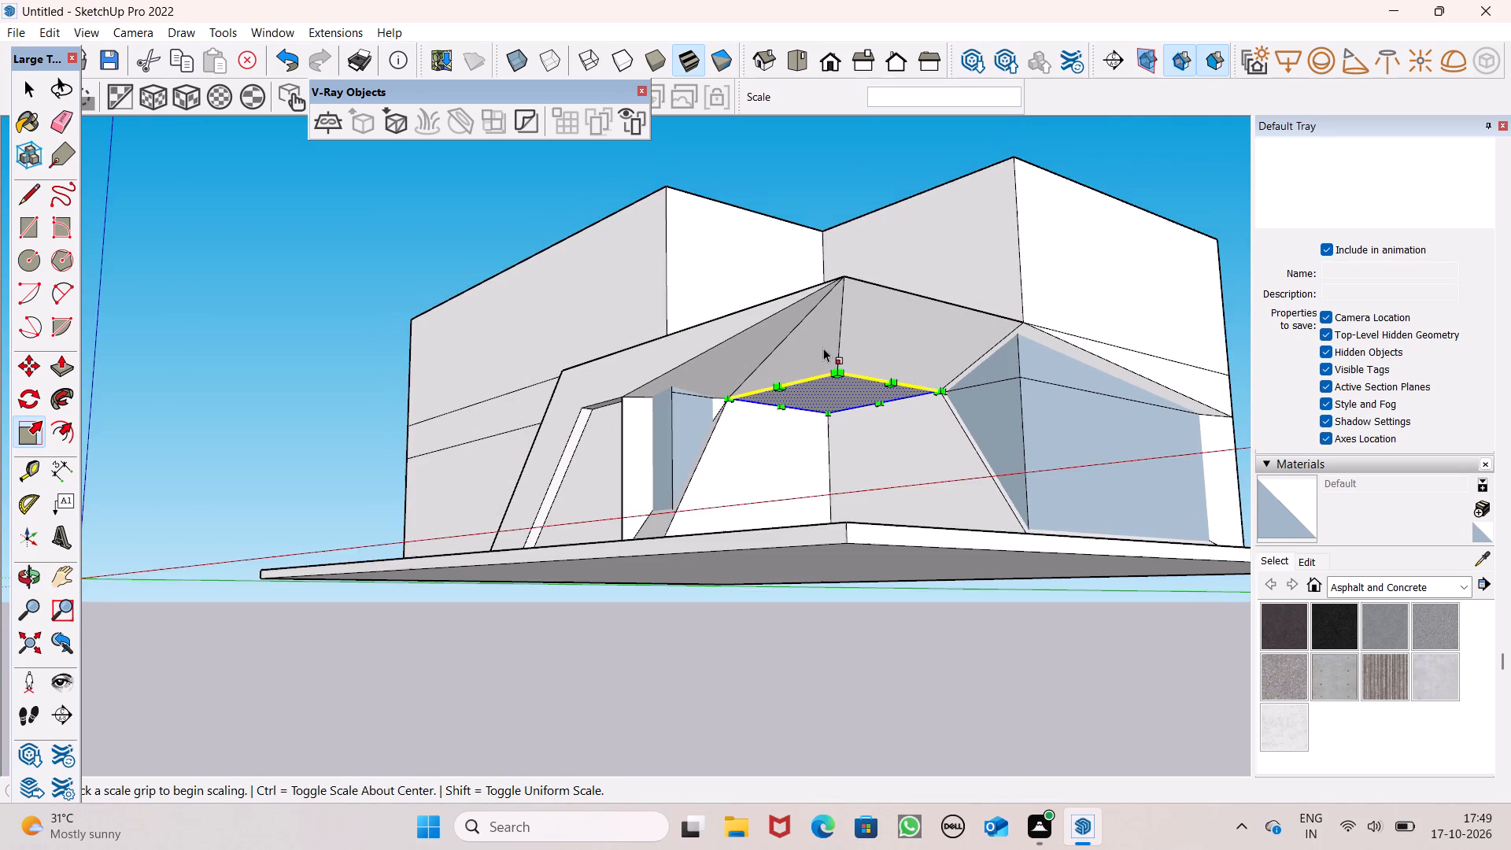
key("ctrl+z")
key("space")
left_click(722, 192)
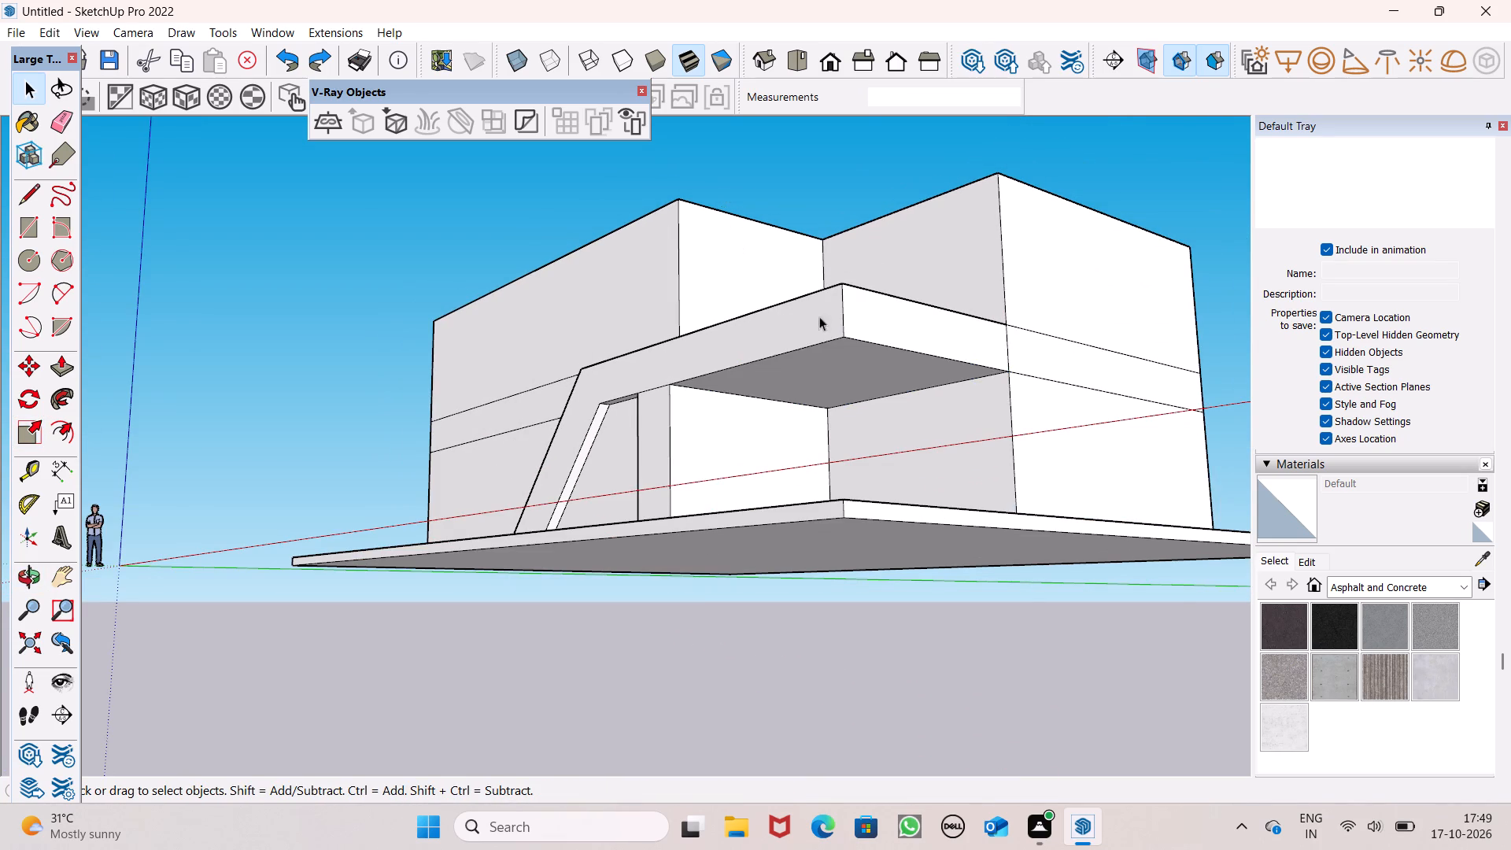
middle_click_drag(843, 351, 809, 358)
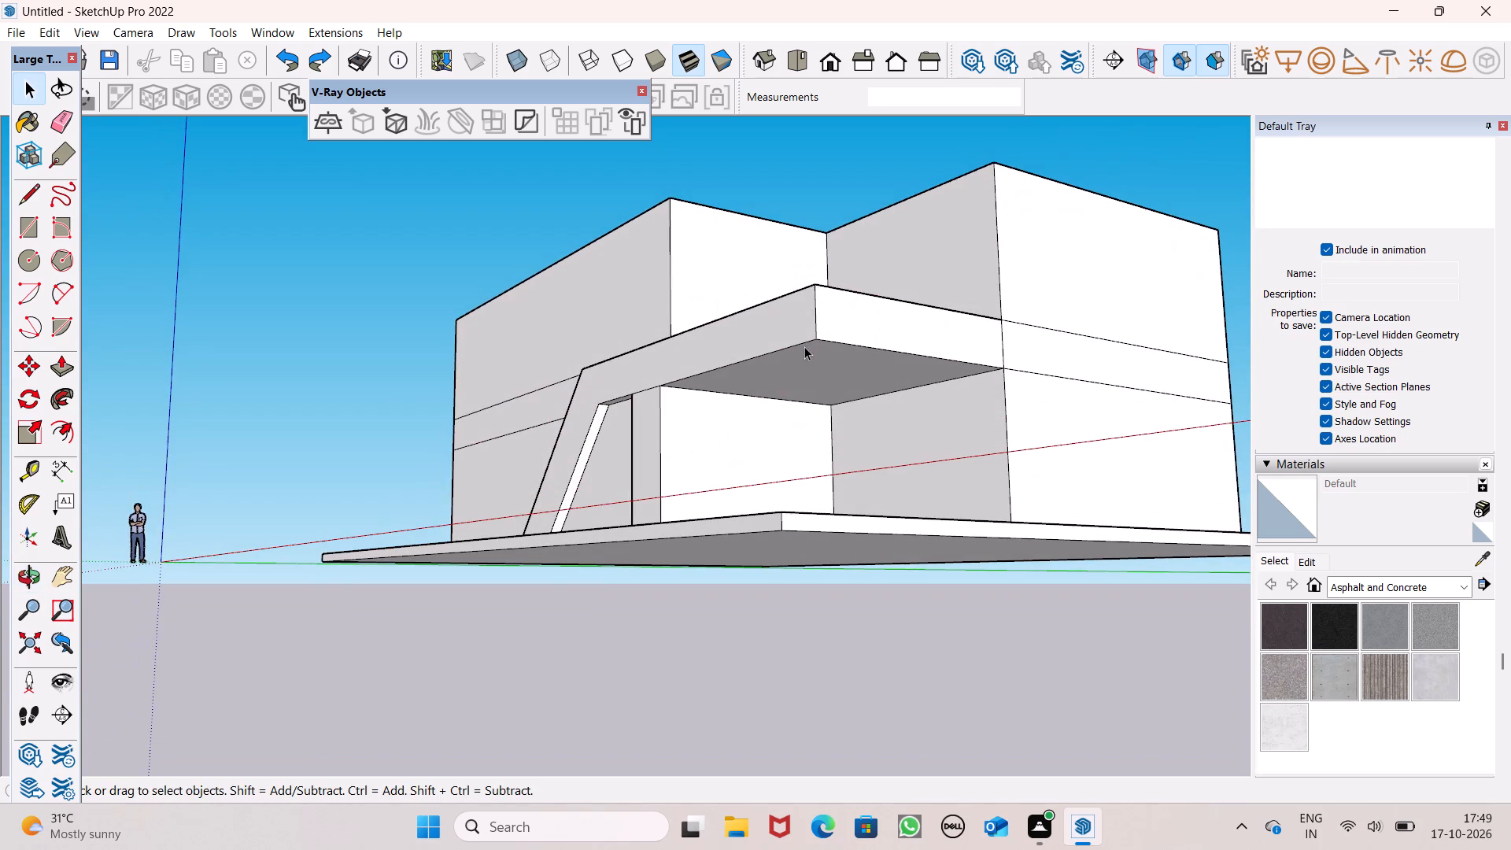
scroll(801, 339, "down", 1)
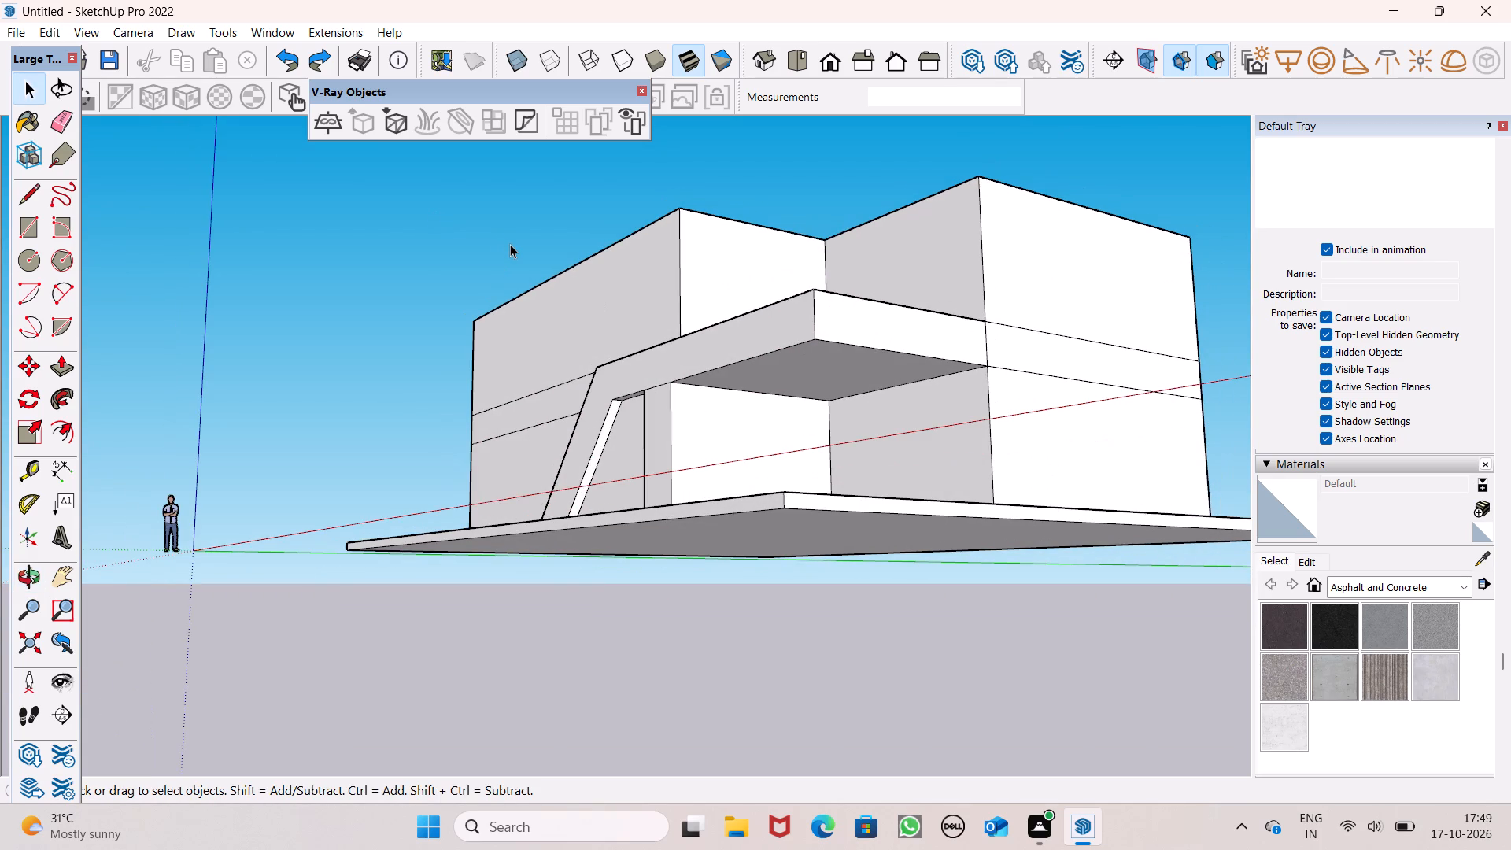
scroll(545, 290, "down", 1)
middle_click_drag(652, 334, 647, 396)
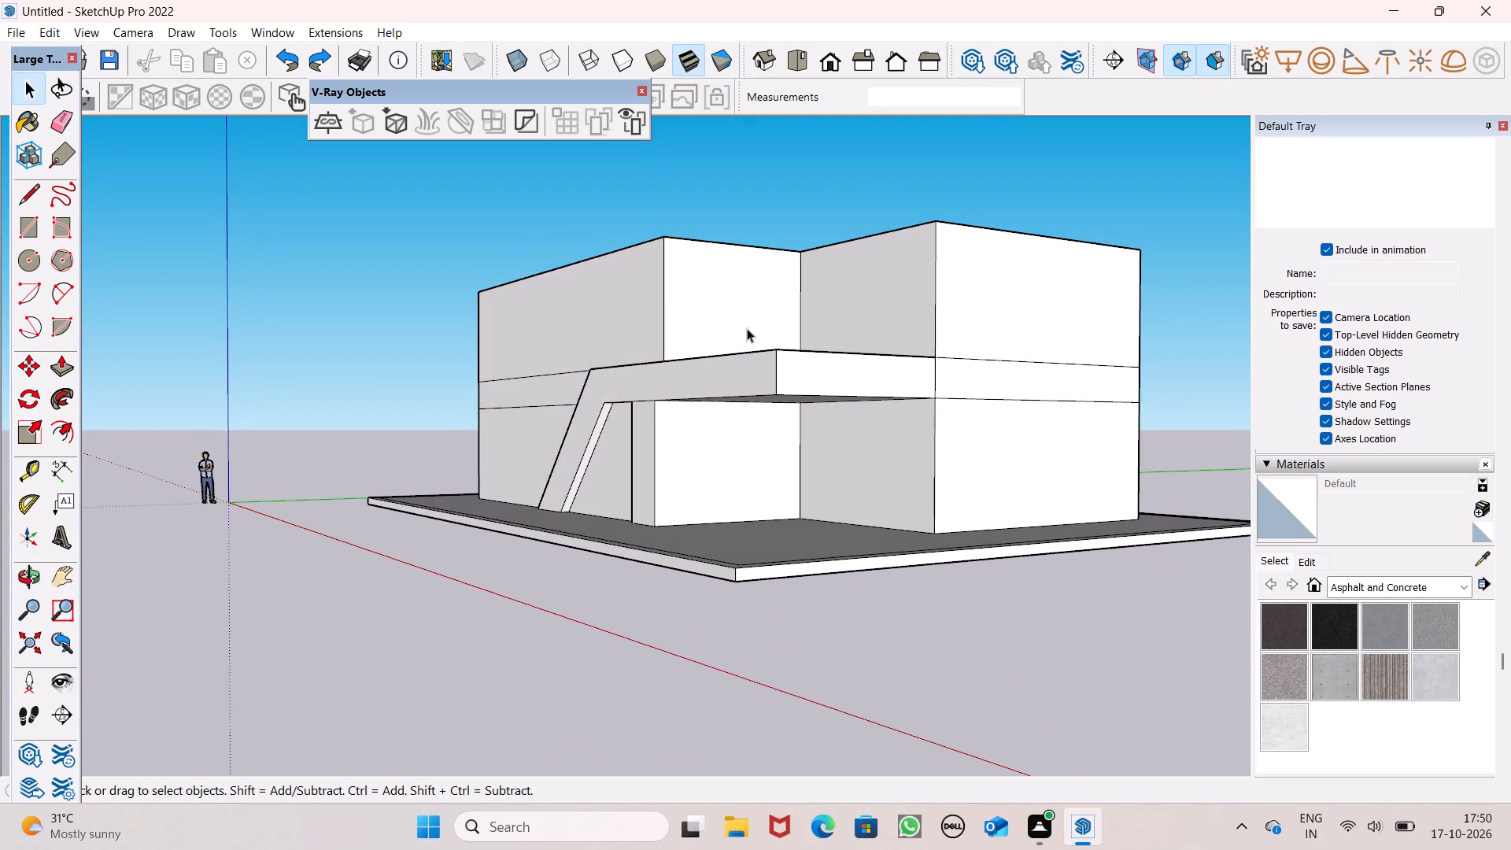
Copy the projecting slab's underside face with its bounding edges onto the open area outside the base slab, and clear the selection.
middle_click_drag(781, 408, 749, 334)
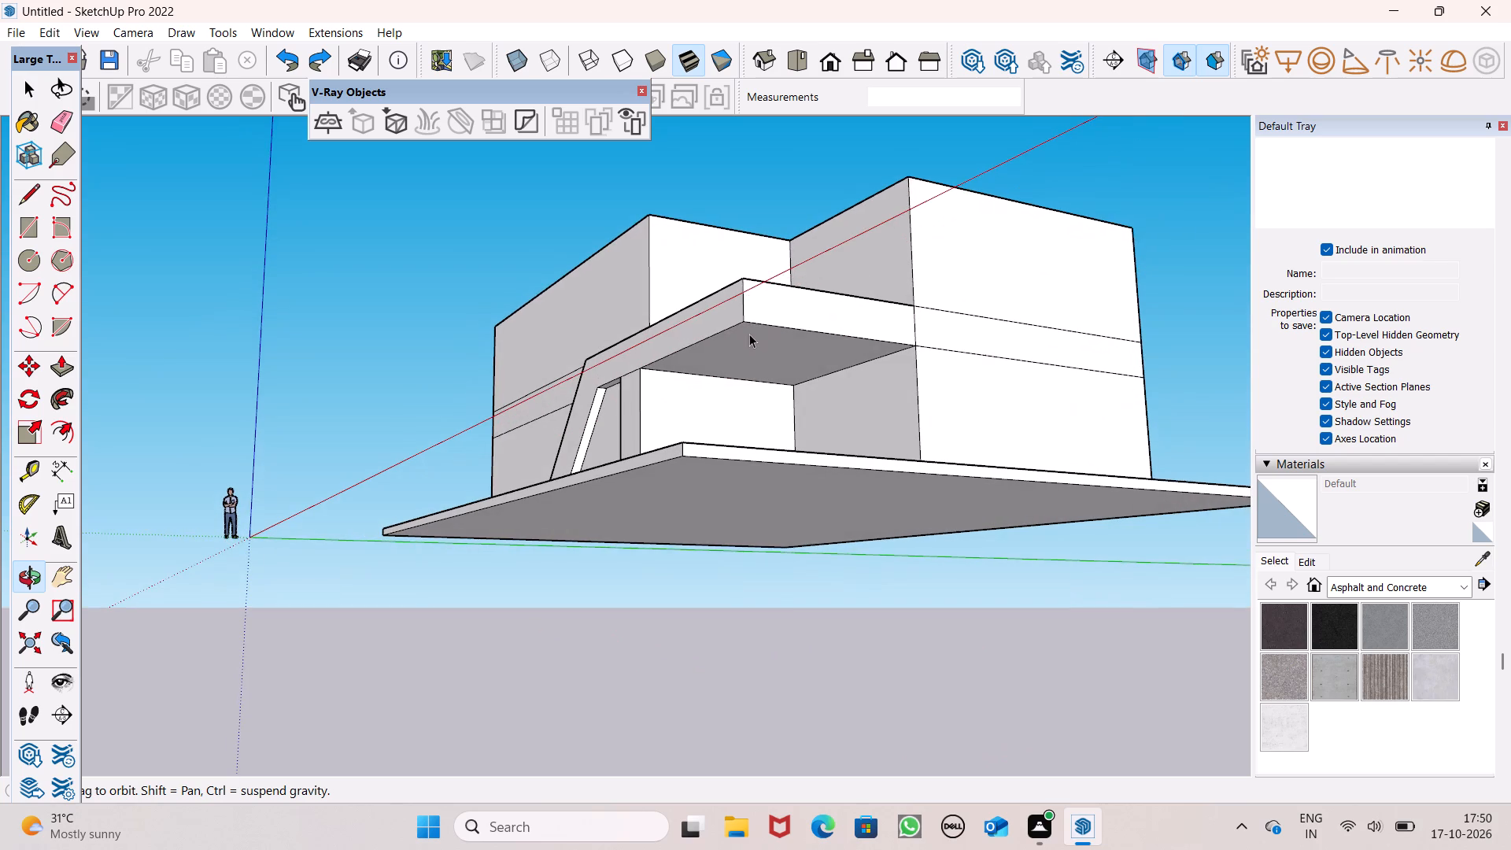
middle_click_drag(749, 334, 750, 335)
double_click(749, 353)
scroll(722, 330, "down", 4)
middle_click_drag(717, 342, 727, 405)
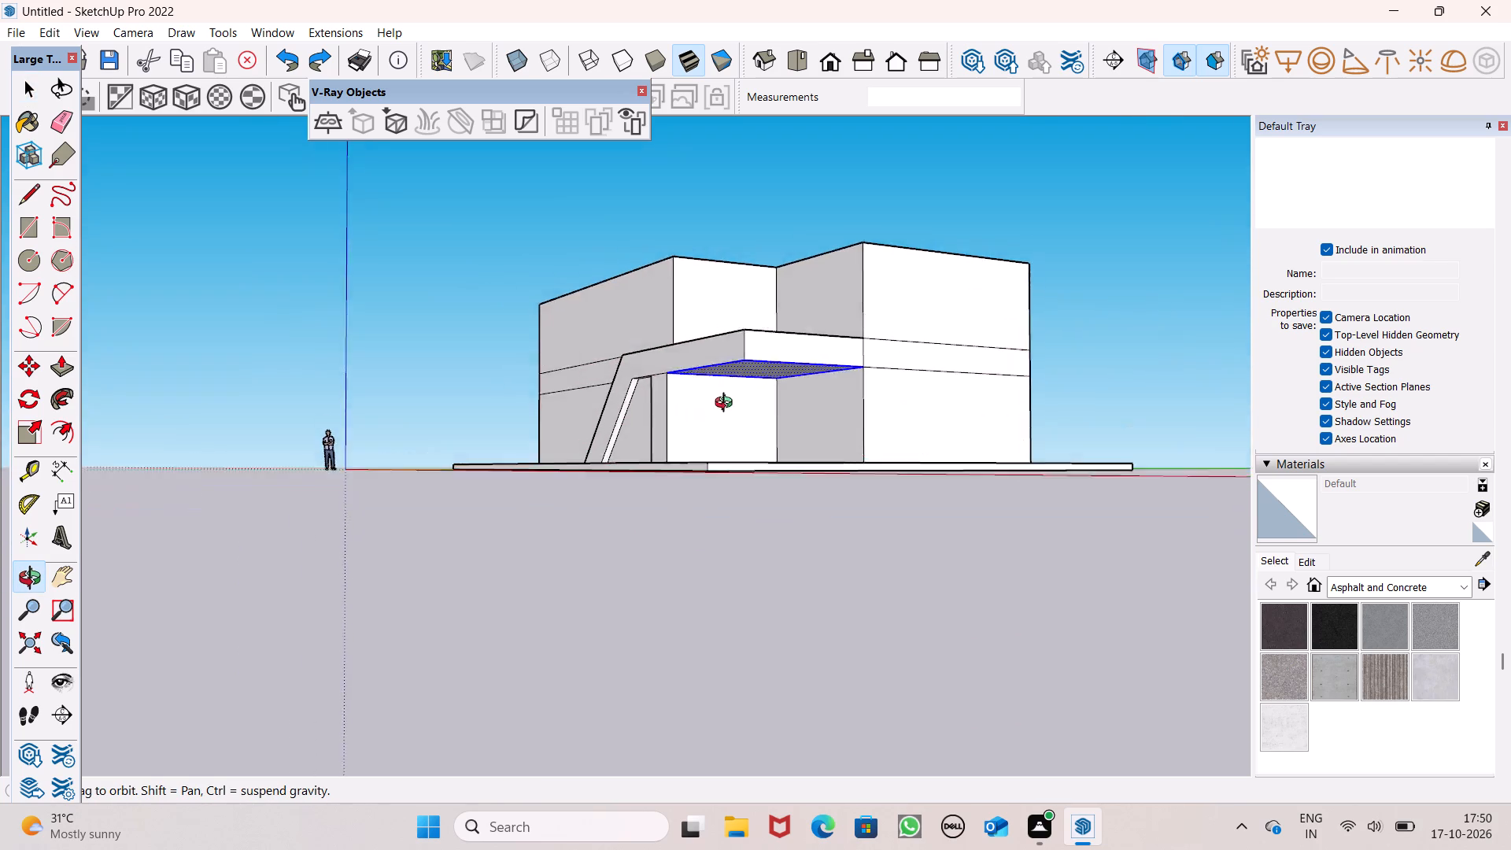
middle_click_drag(727, 405, 735, 429)
key("m")
key("Return")
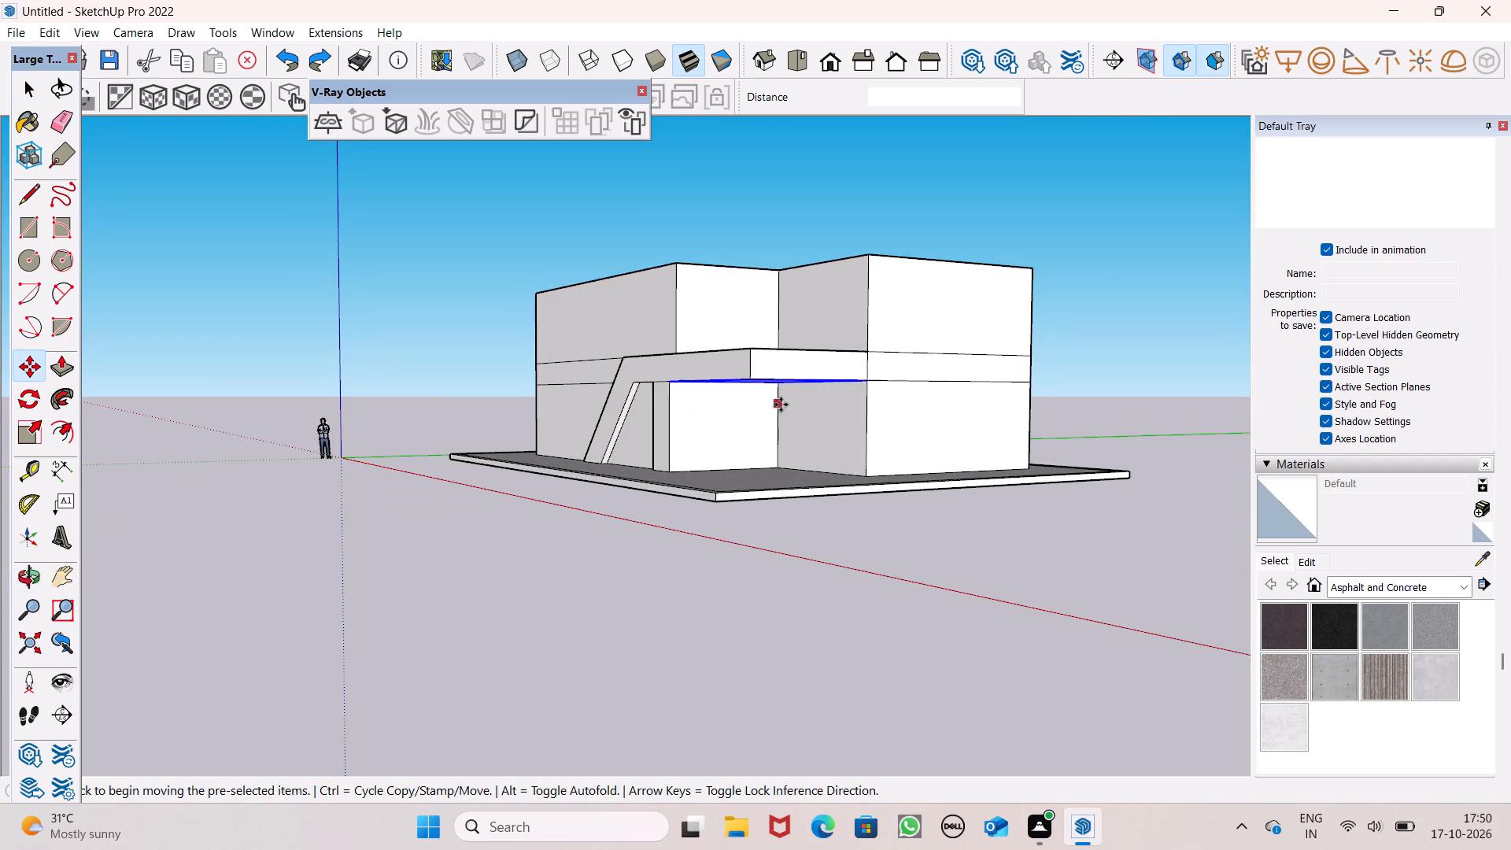
left_click_drag(779, 390, 940, 579)
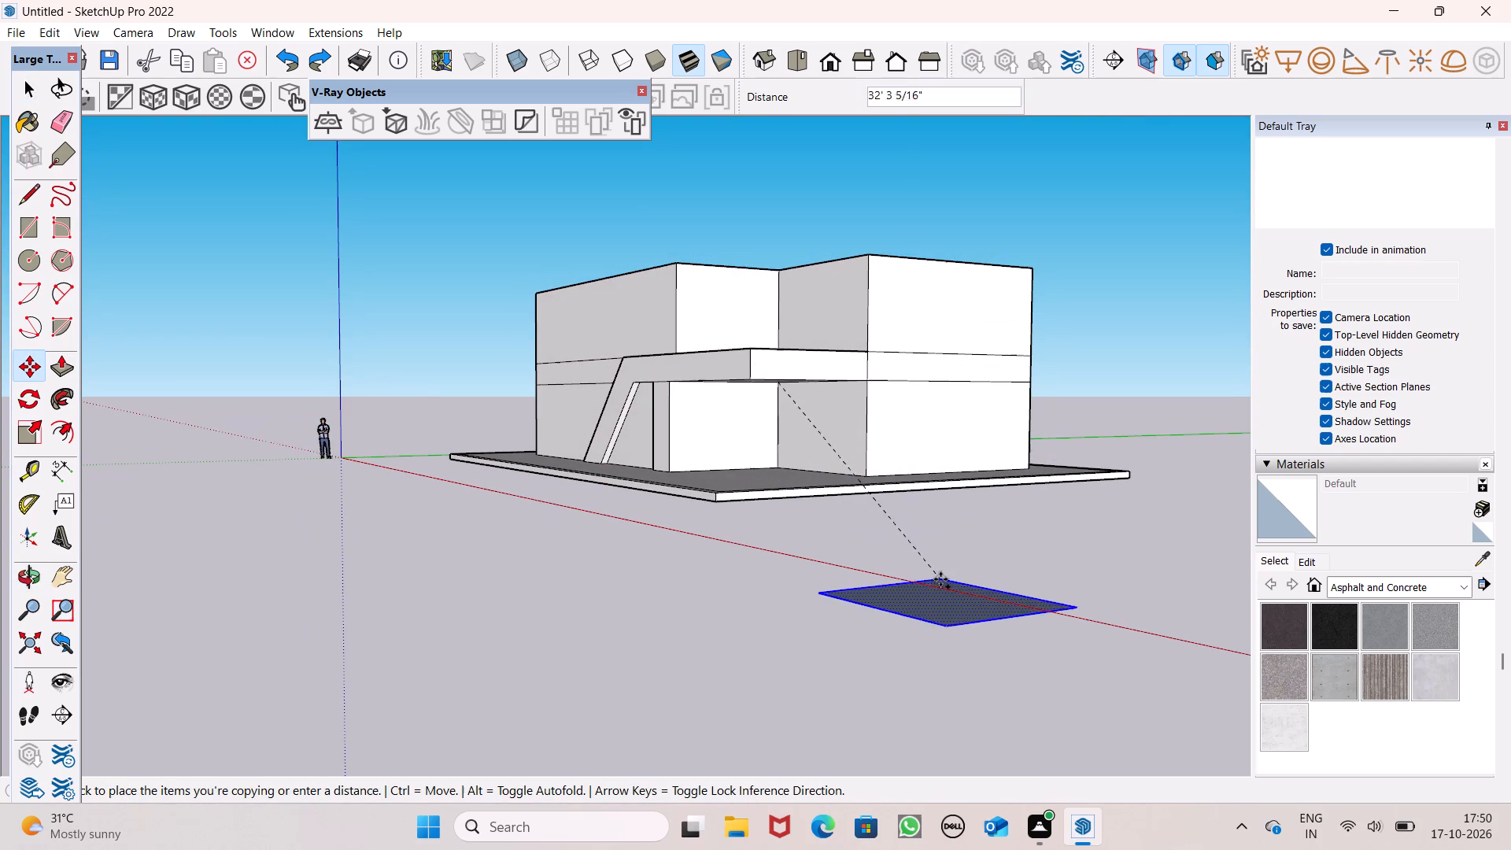
left_click_drag(940, 579, 1105, 530)
key("space")
left_click(981, 539)
scroll(853, 492, "down", 4)
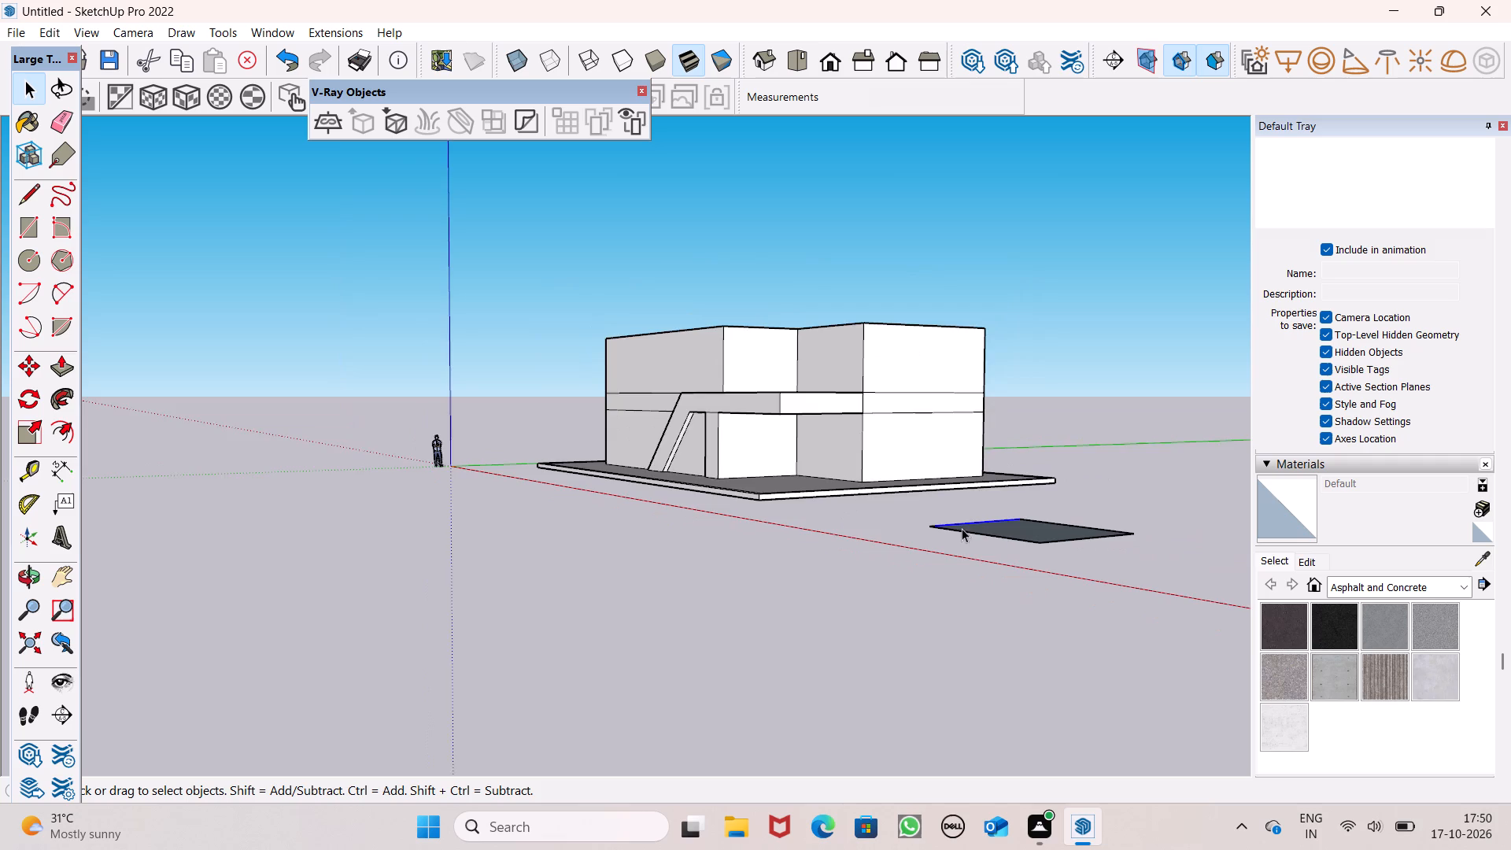
scroll(976, 519, "up", 7)
left_click(1114, 482)
Push/Pull the copied rectangular face upward 3' to make a separate box.
scroll(1099, 475, "down", 3)
middle_click_drag(1086, 570, 1049, 523)
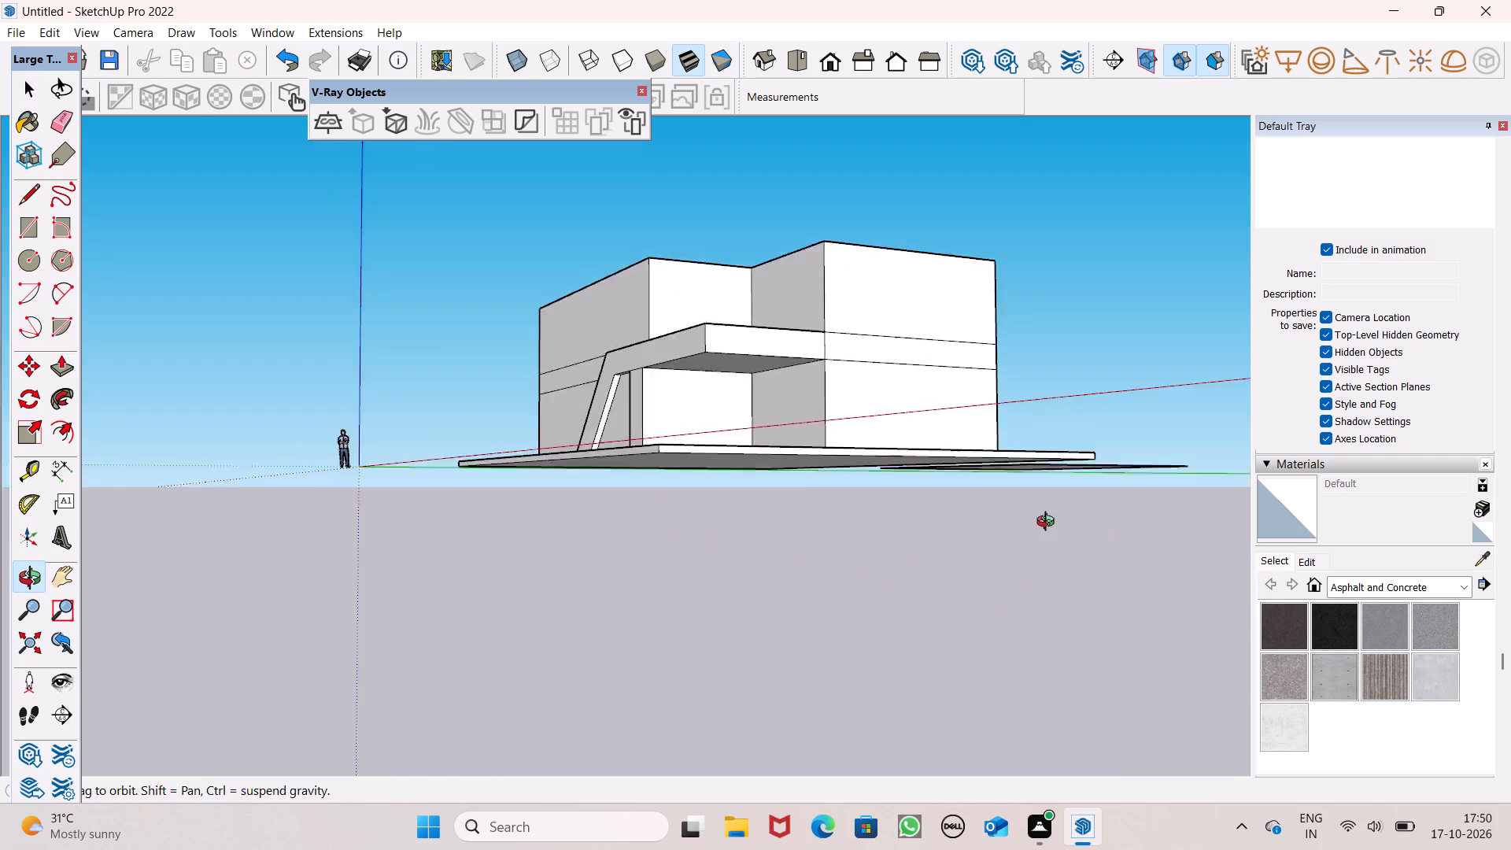
middle_click_drag(1049, 523, 1020, 570)
scroll(1018, 454, "down", 5)
middle_click_drag(1036, 535, 992, 725)
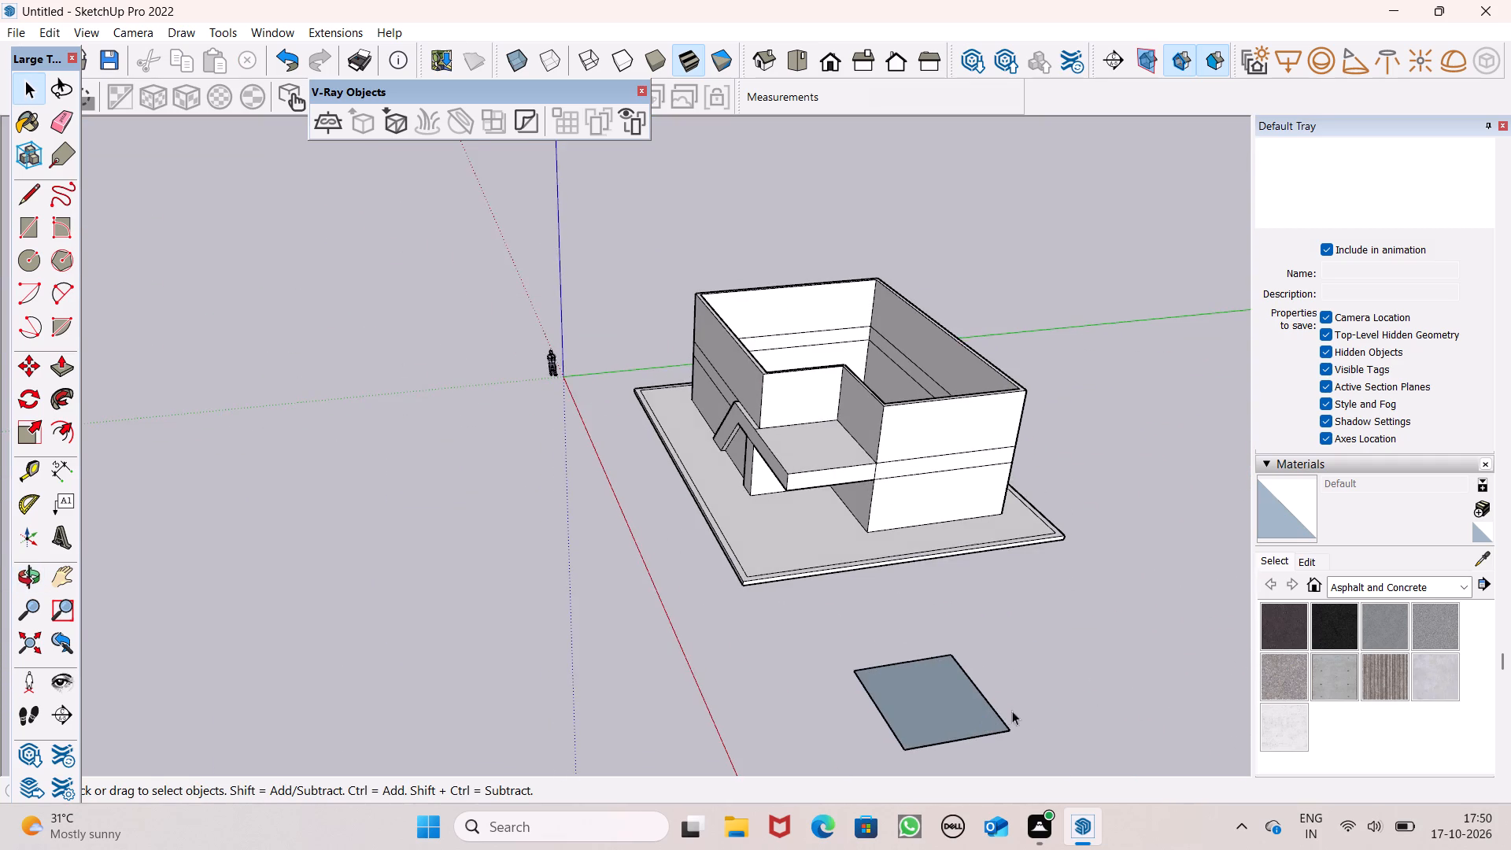
scroll(970, 619, "down", 2)
scroll(1087, 780, "up", 8)
scroll(957, 727, "up", 4)
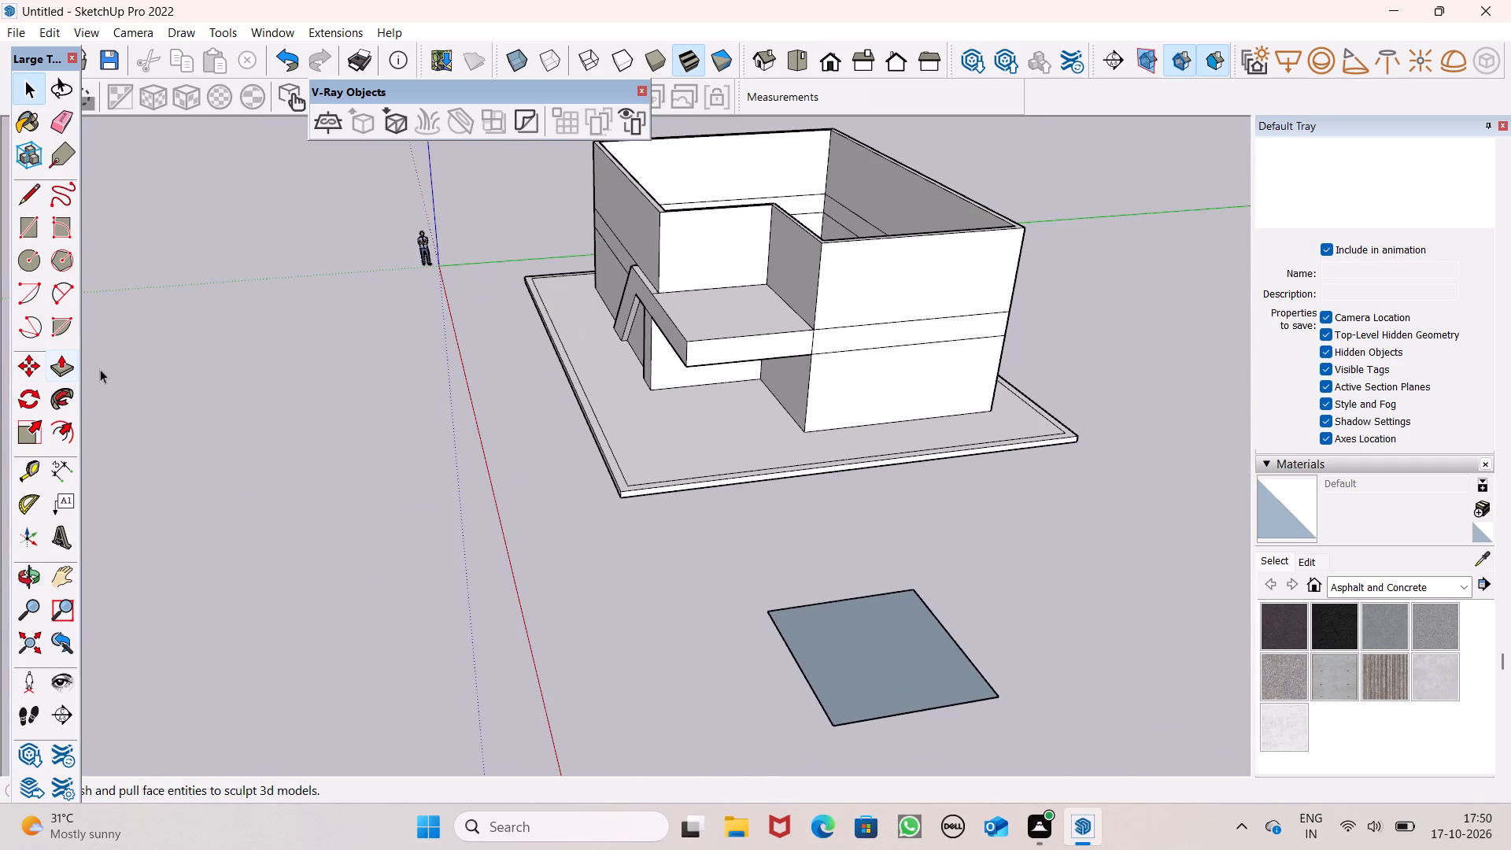
left_click(54, 364)
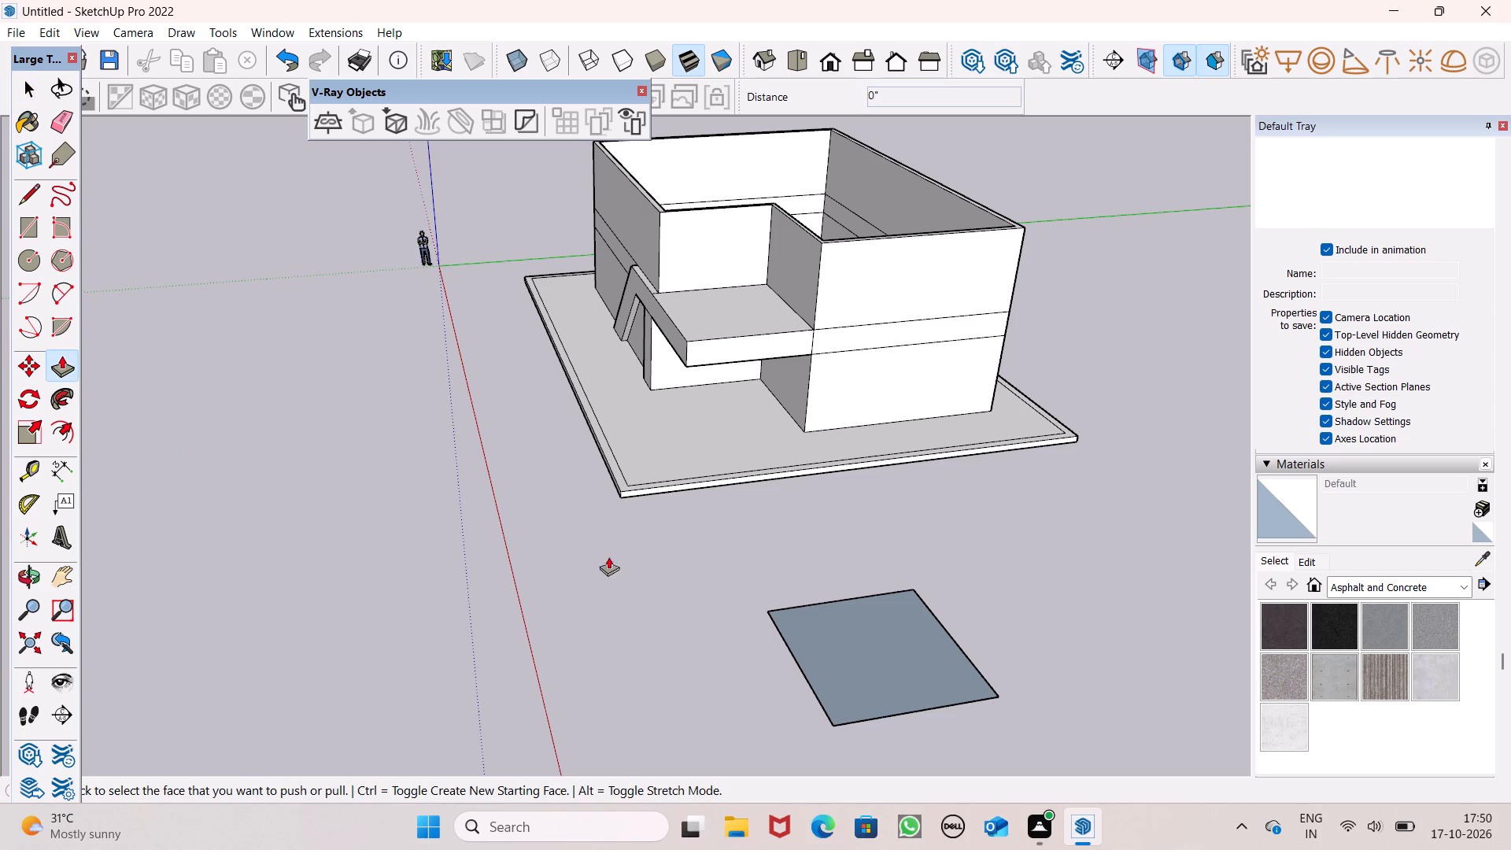
left_click_drag(866, 693, 866, 678)
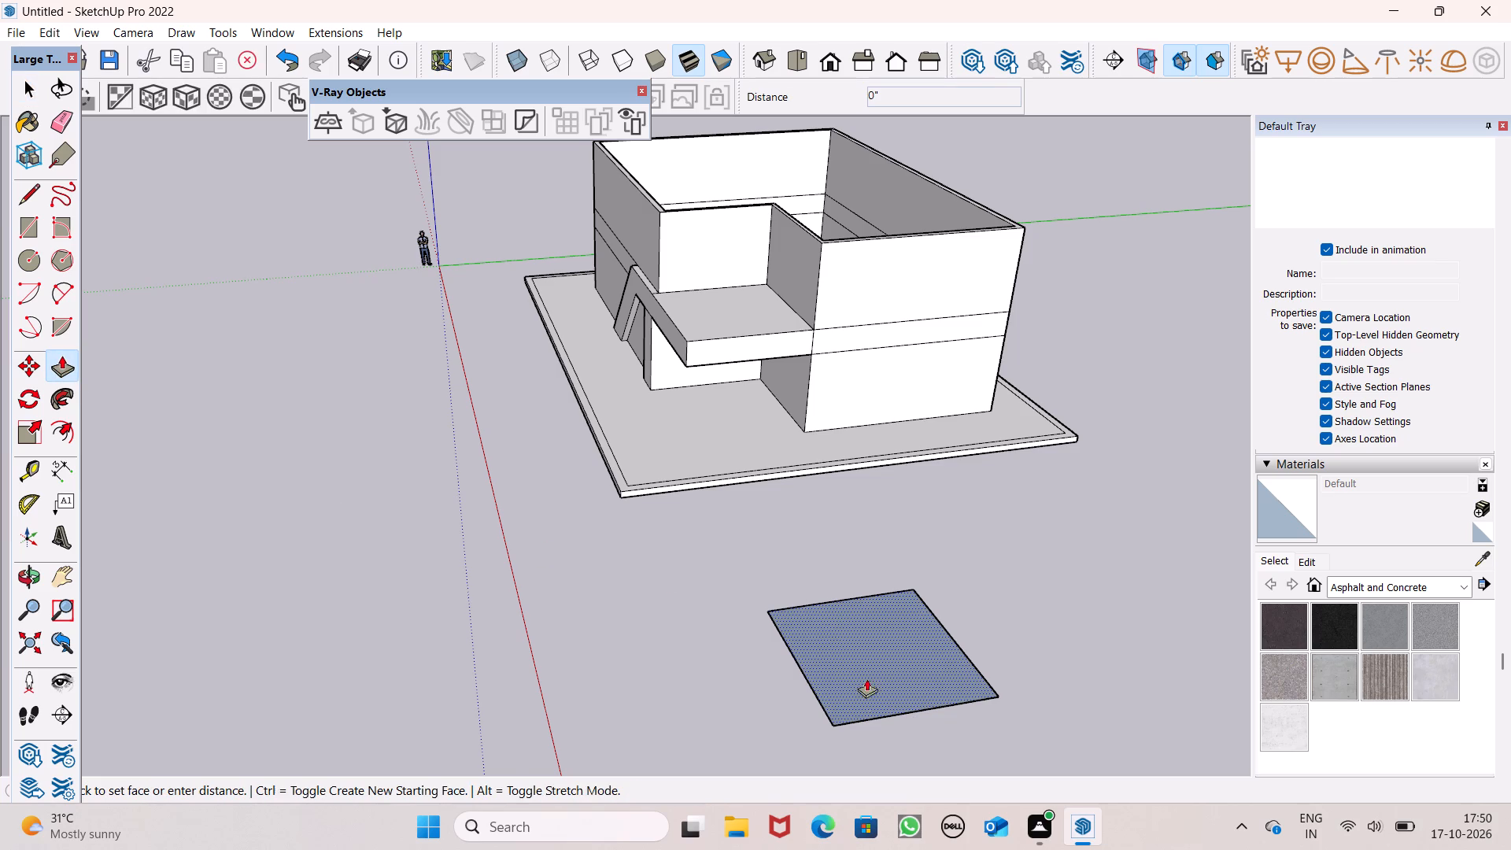
left_click_drag(866, 678, 870, 647)
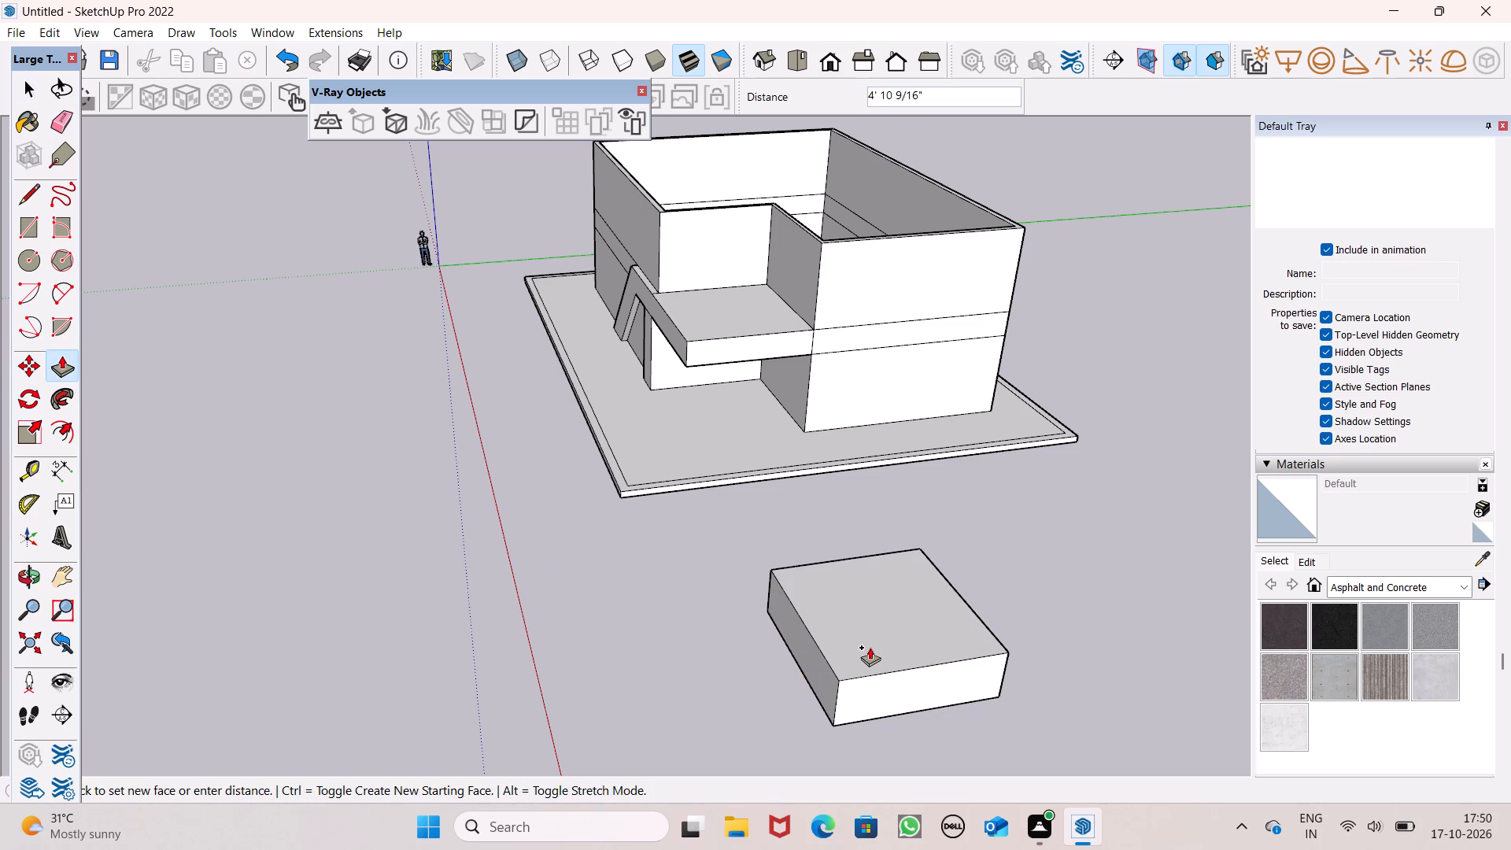
left_click_drag(870, 647, 871, 645)
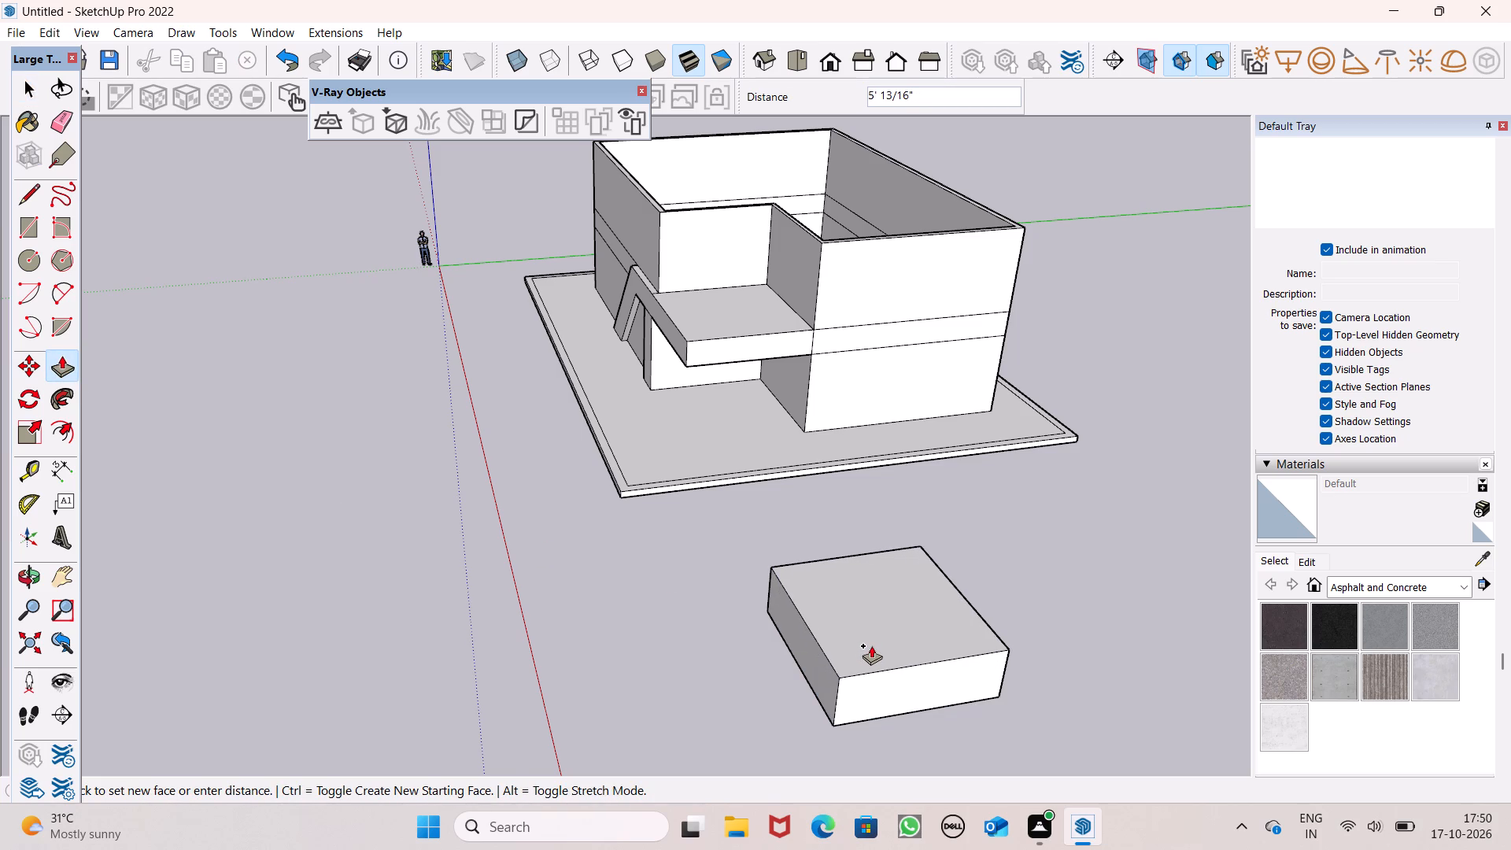
left_click_drag(871, 645, 874, 643)
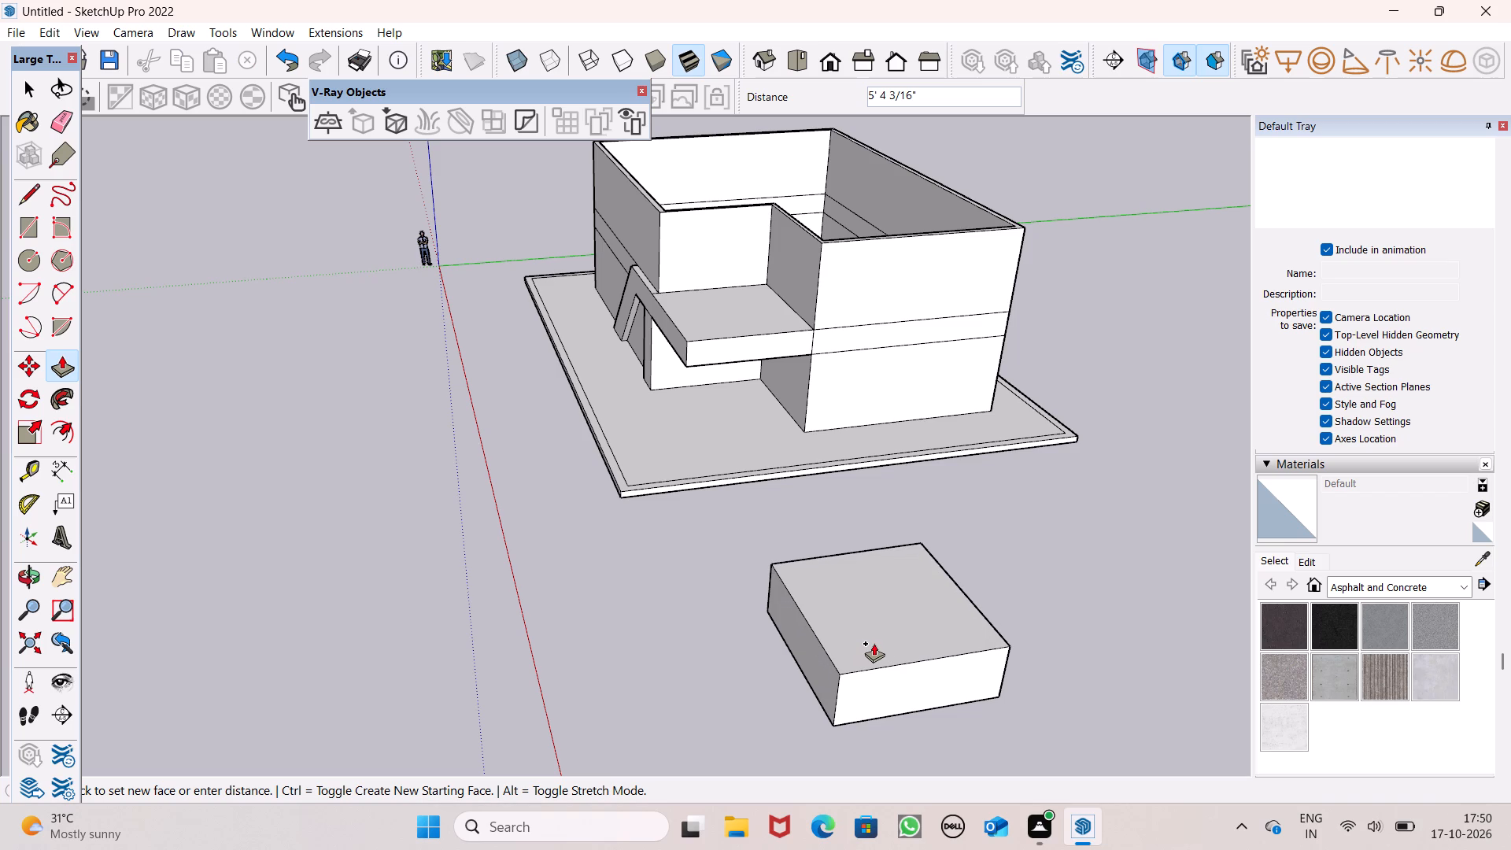
left_click_drag(874, 643, 873, 642)
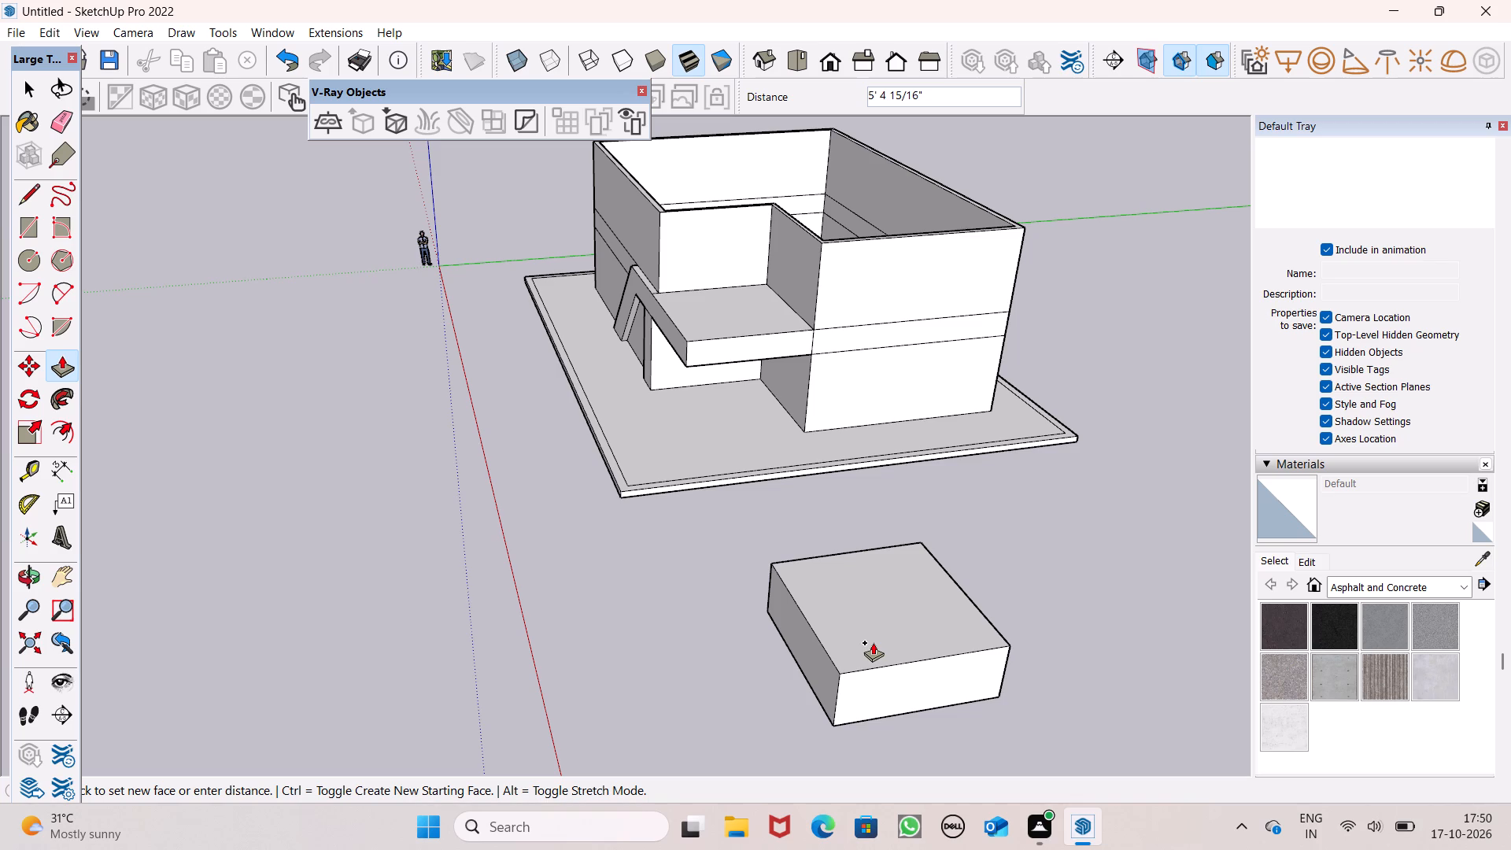
left_click_drag(873, 642, 874, 642)
type("3'")
key("Return")
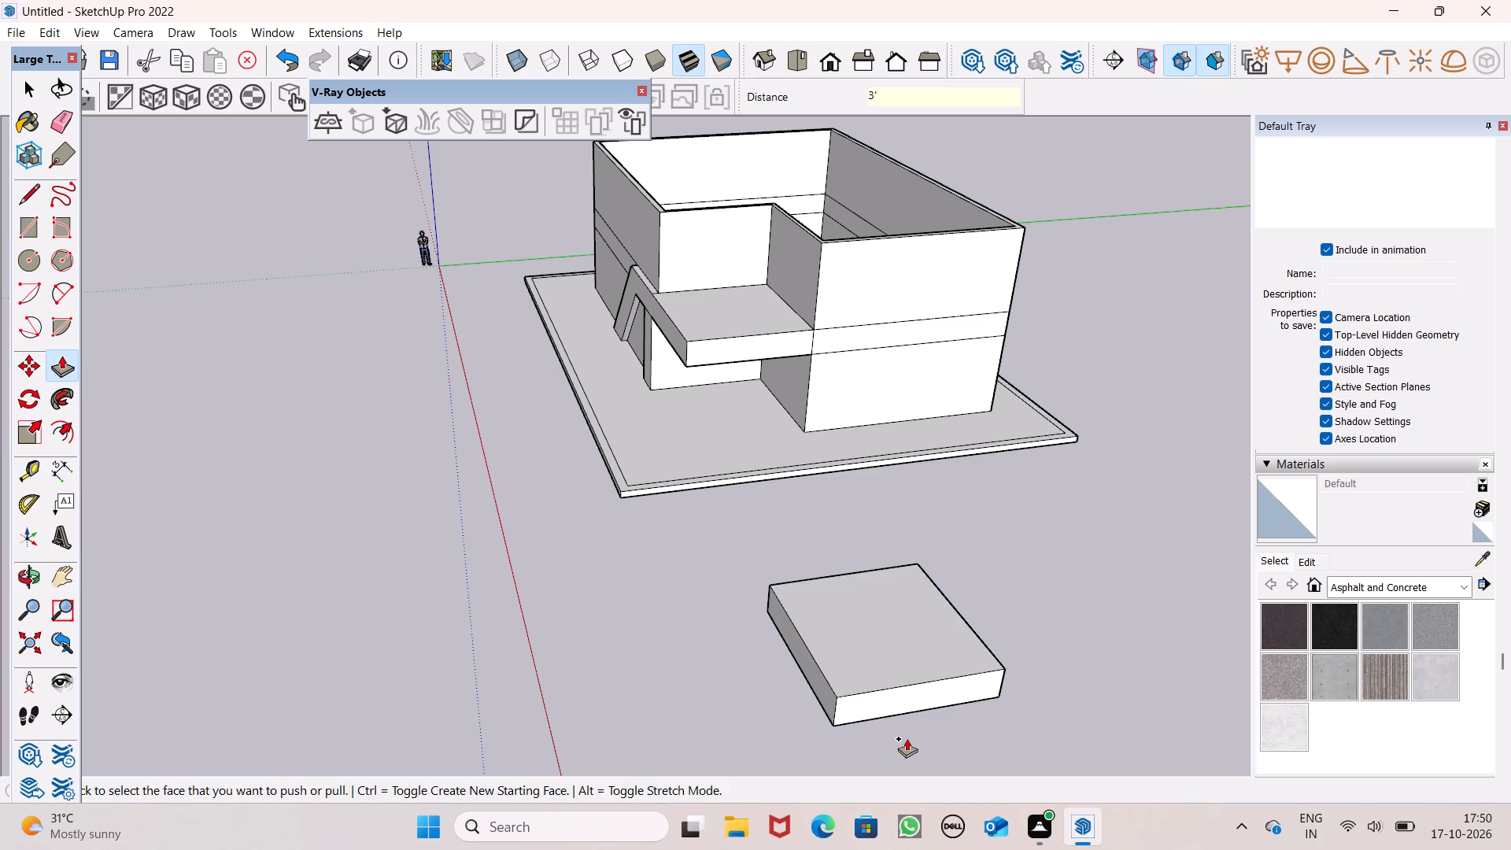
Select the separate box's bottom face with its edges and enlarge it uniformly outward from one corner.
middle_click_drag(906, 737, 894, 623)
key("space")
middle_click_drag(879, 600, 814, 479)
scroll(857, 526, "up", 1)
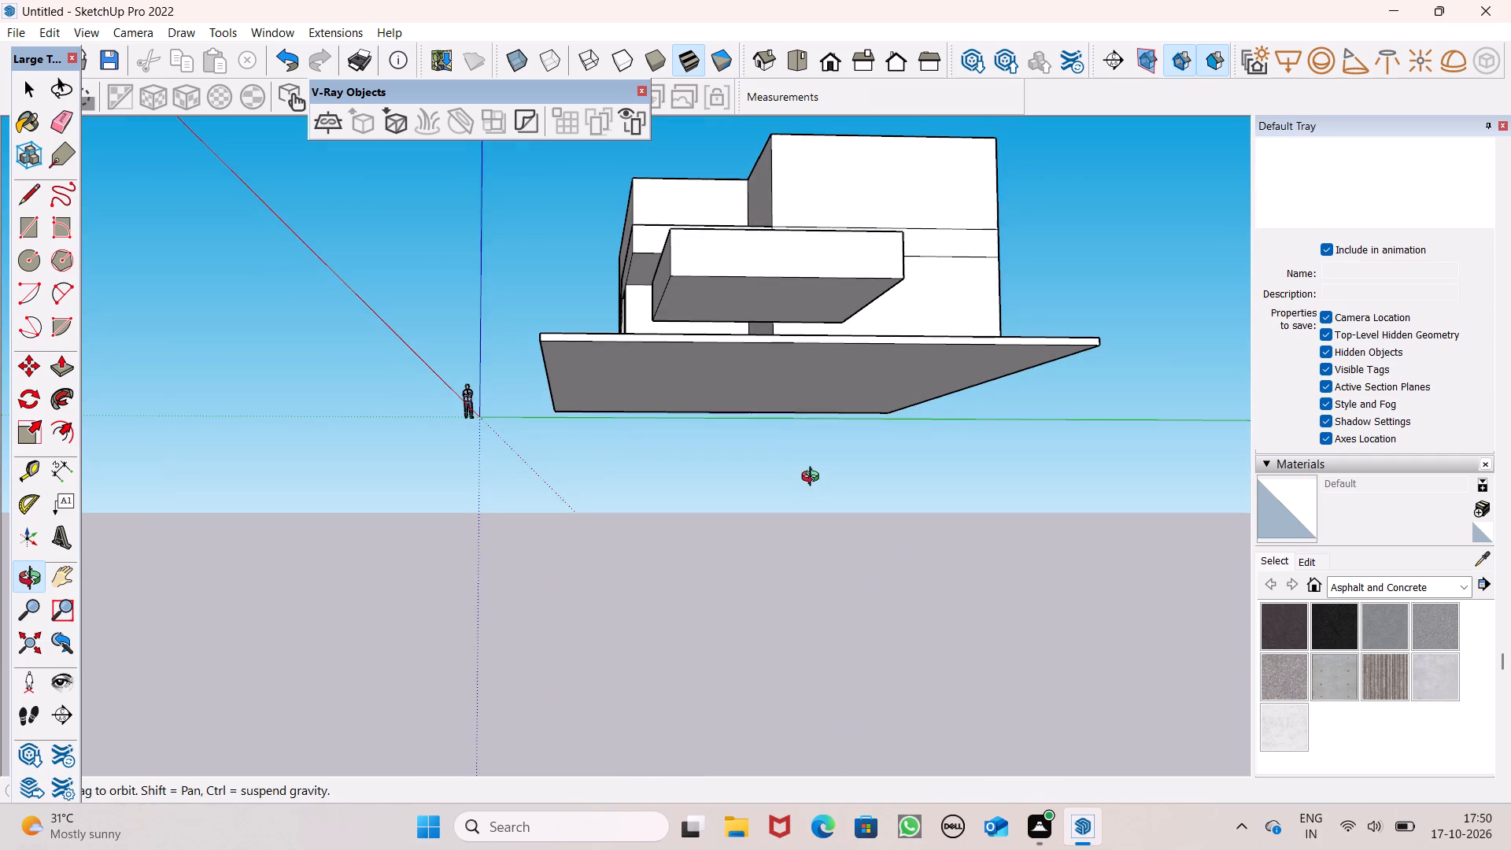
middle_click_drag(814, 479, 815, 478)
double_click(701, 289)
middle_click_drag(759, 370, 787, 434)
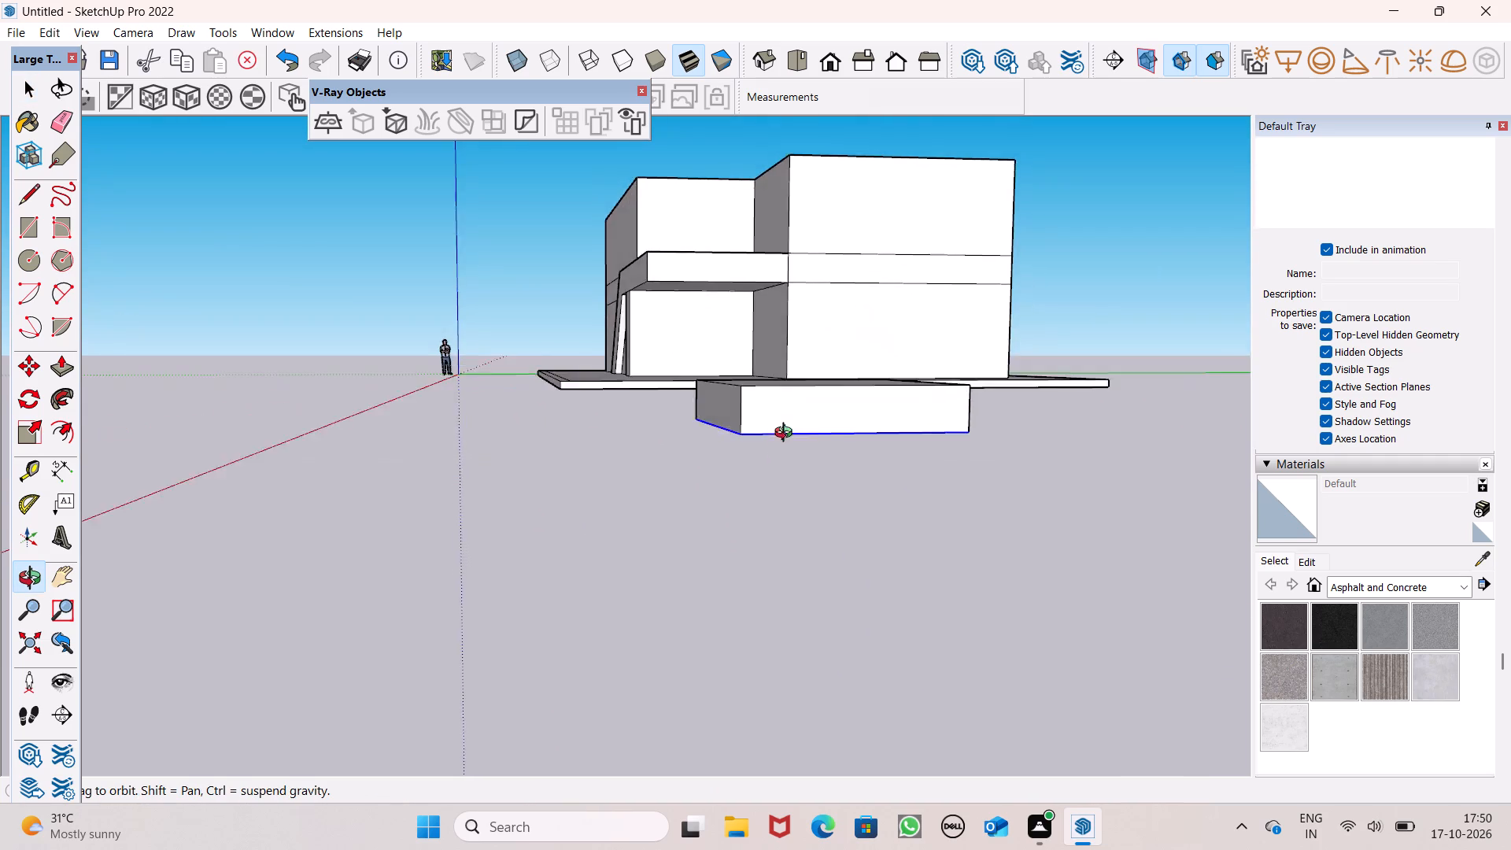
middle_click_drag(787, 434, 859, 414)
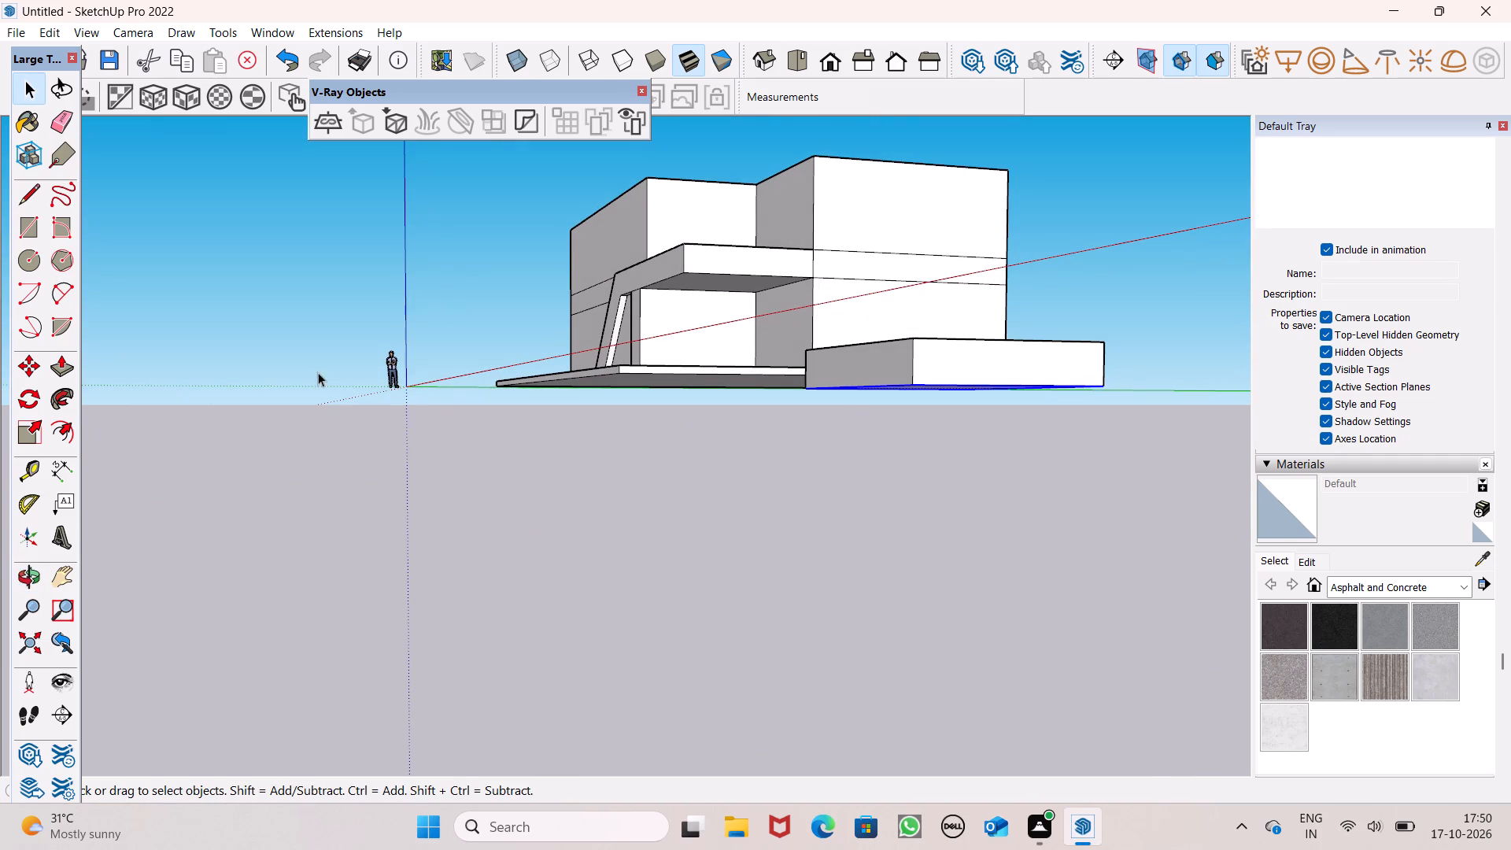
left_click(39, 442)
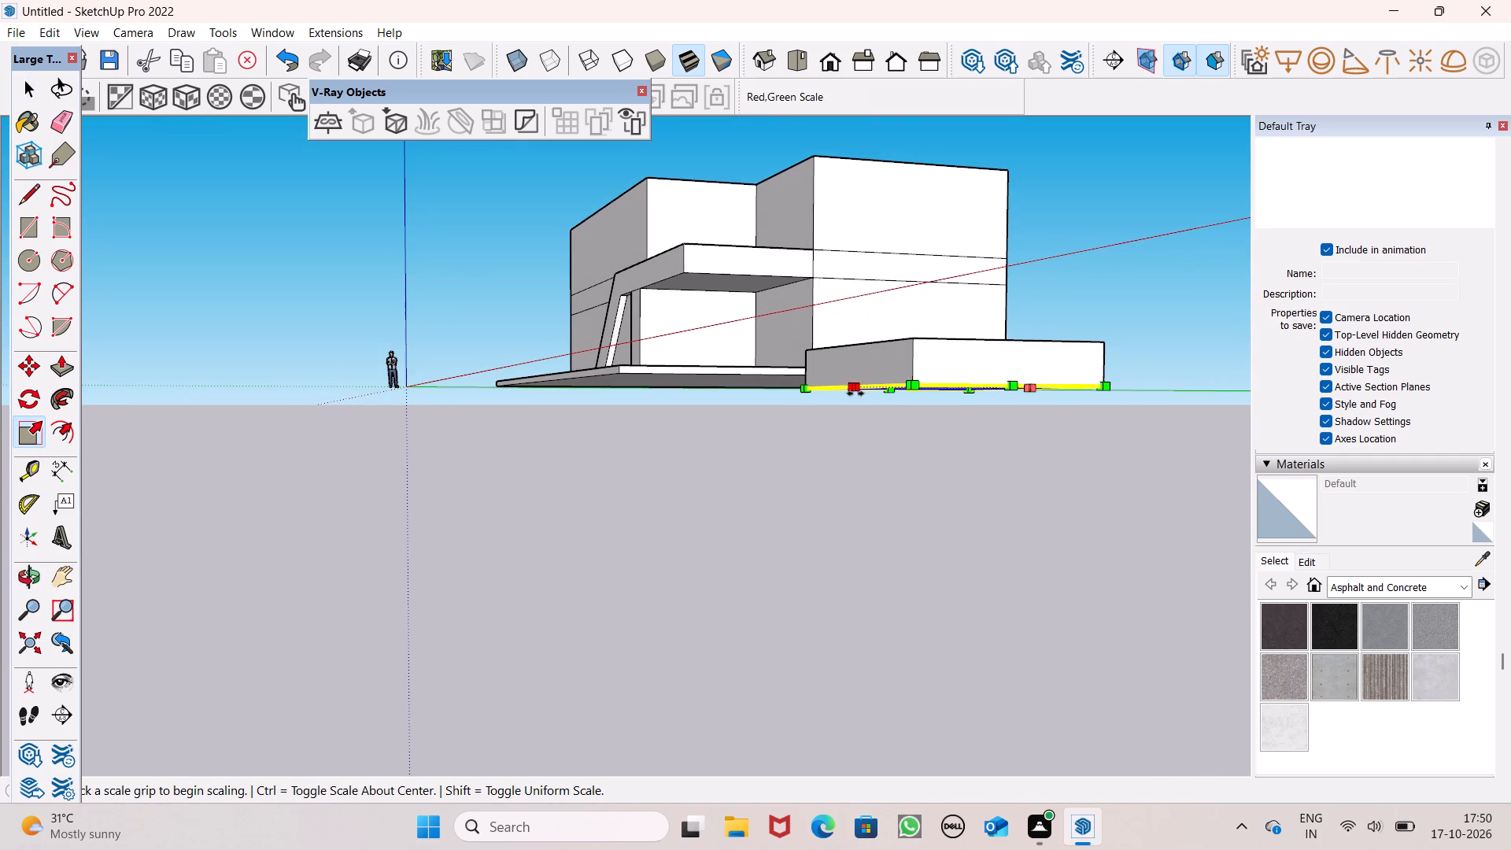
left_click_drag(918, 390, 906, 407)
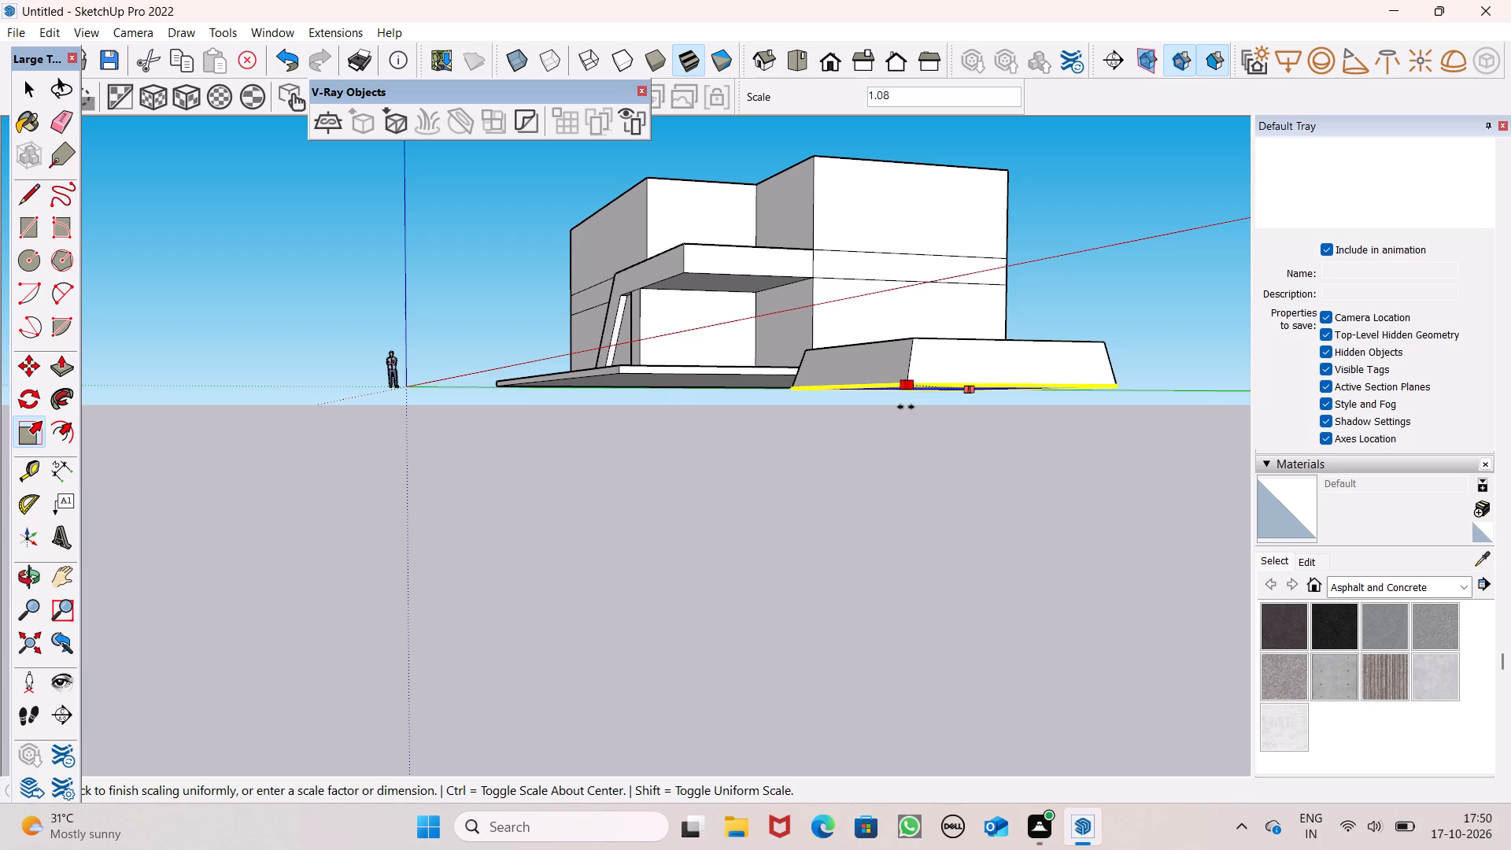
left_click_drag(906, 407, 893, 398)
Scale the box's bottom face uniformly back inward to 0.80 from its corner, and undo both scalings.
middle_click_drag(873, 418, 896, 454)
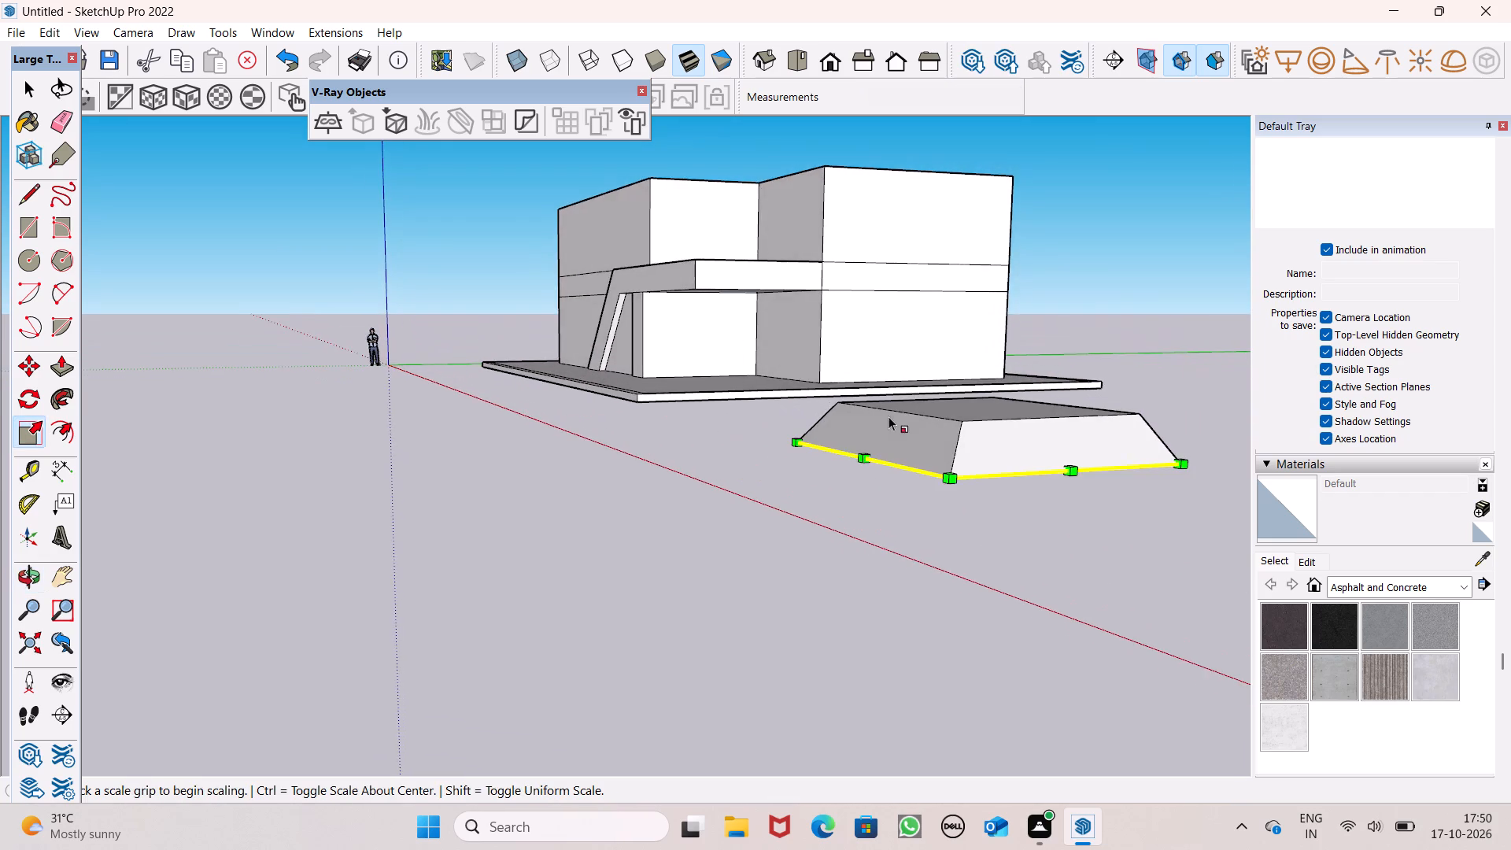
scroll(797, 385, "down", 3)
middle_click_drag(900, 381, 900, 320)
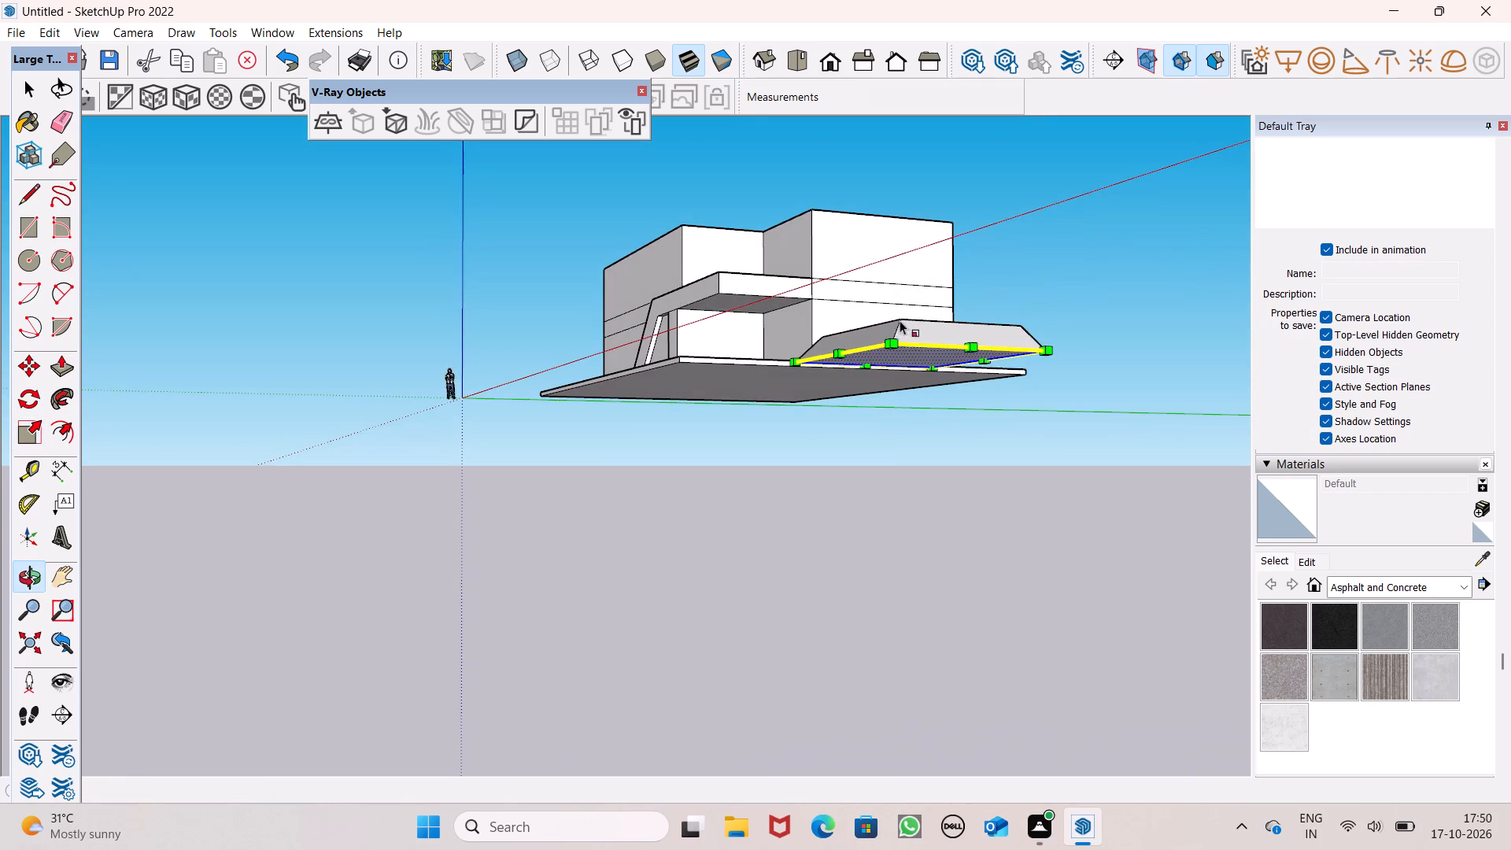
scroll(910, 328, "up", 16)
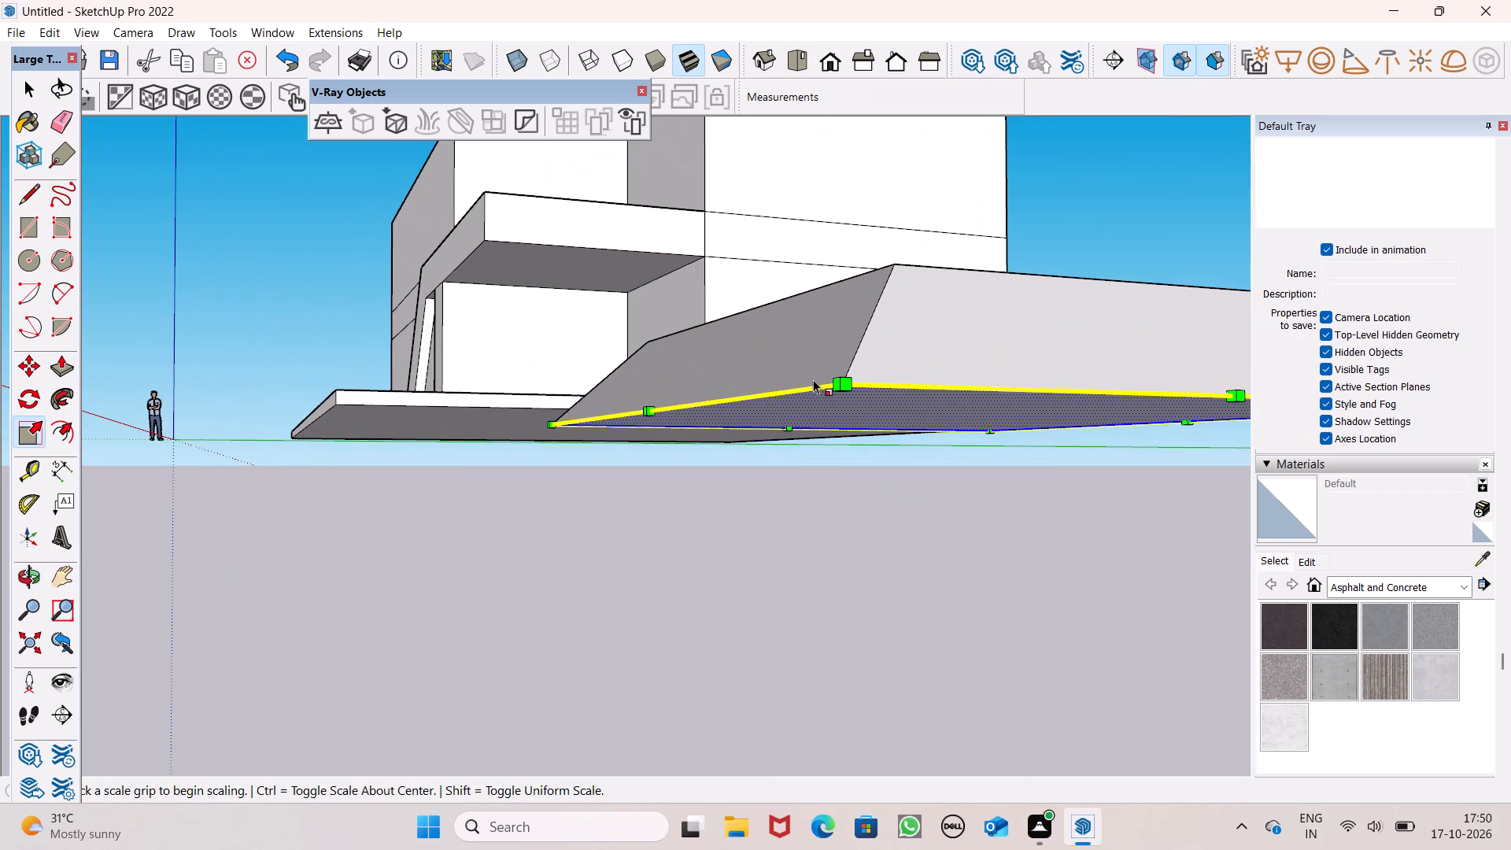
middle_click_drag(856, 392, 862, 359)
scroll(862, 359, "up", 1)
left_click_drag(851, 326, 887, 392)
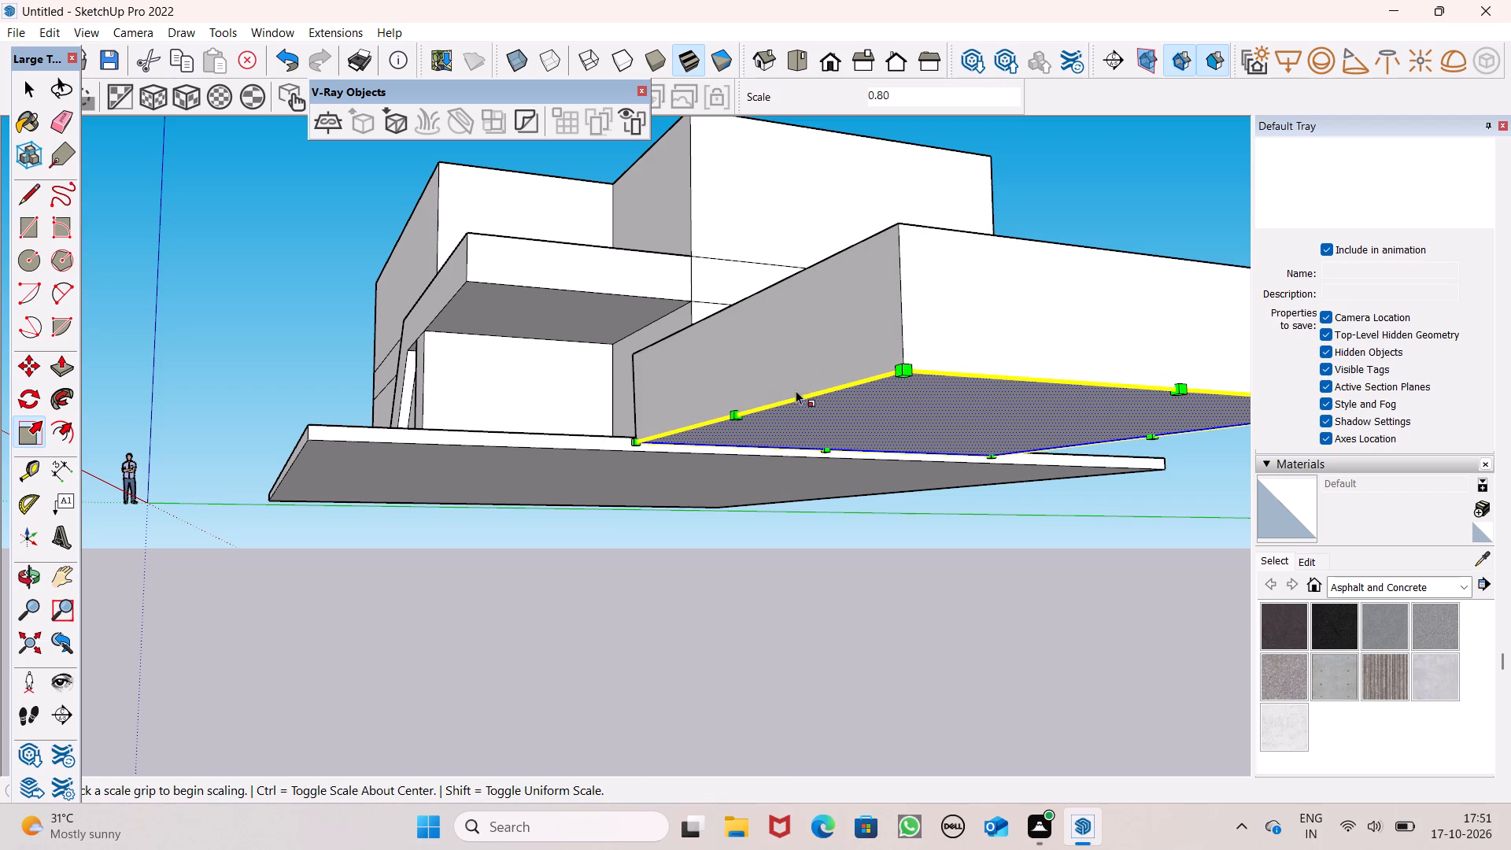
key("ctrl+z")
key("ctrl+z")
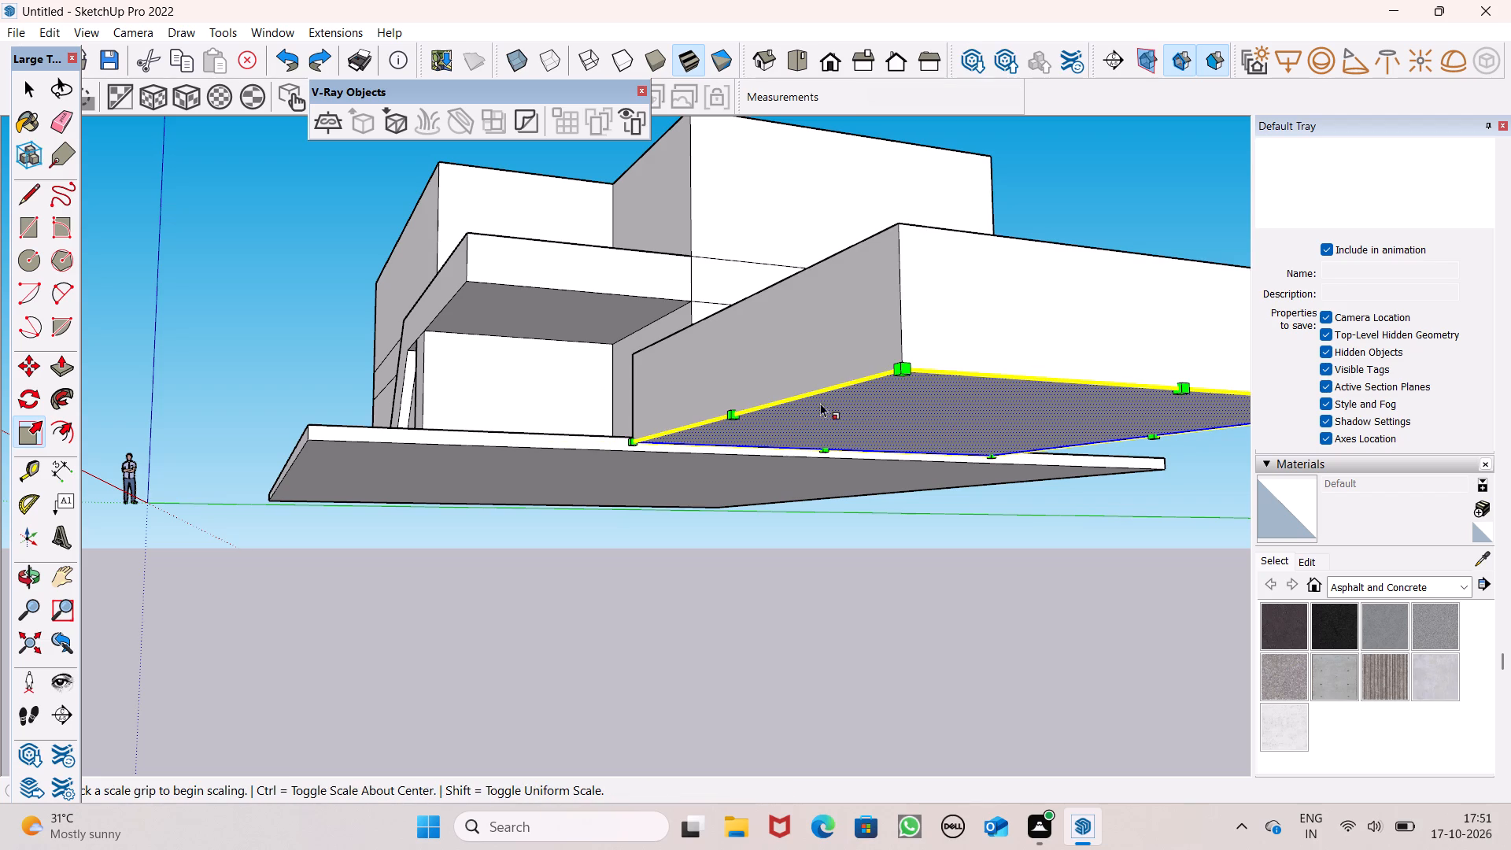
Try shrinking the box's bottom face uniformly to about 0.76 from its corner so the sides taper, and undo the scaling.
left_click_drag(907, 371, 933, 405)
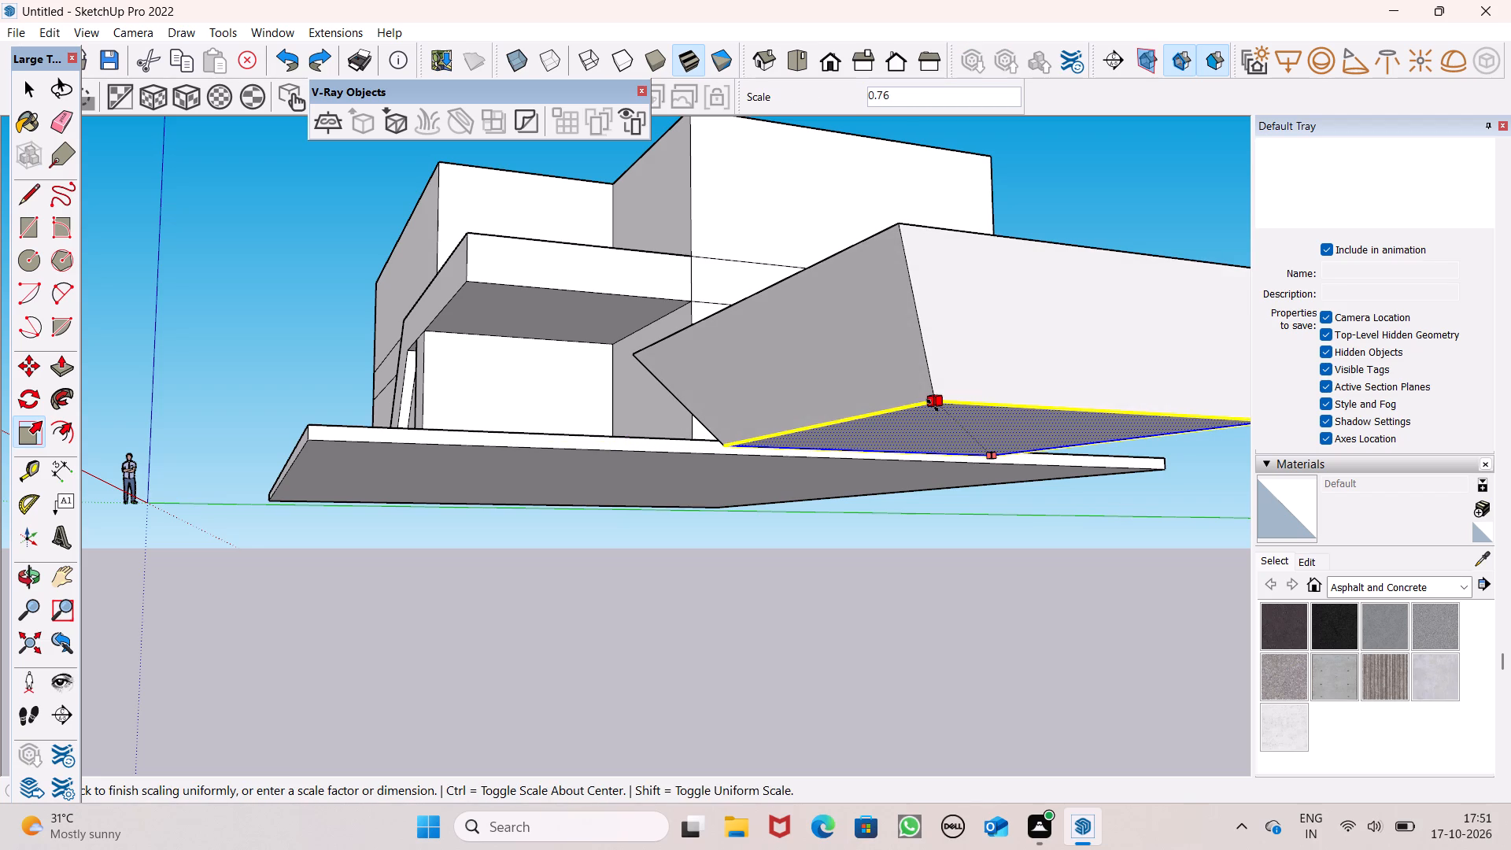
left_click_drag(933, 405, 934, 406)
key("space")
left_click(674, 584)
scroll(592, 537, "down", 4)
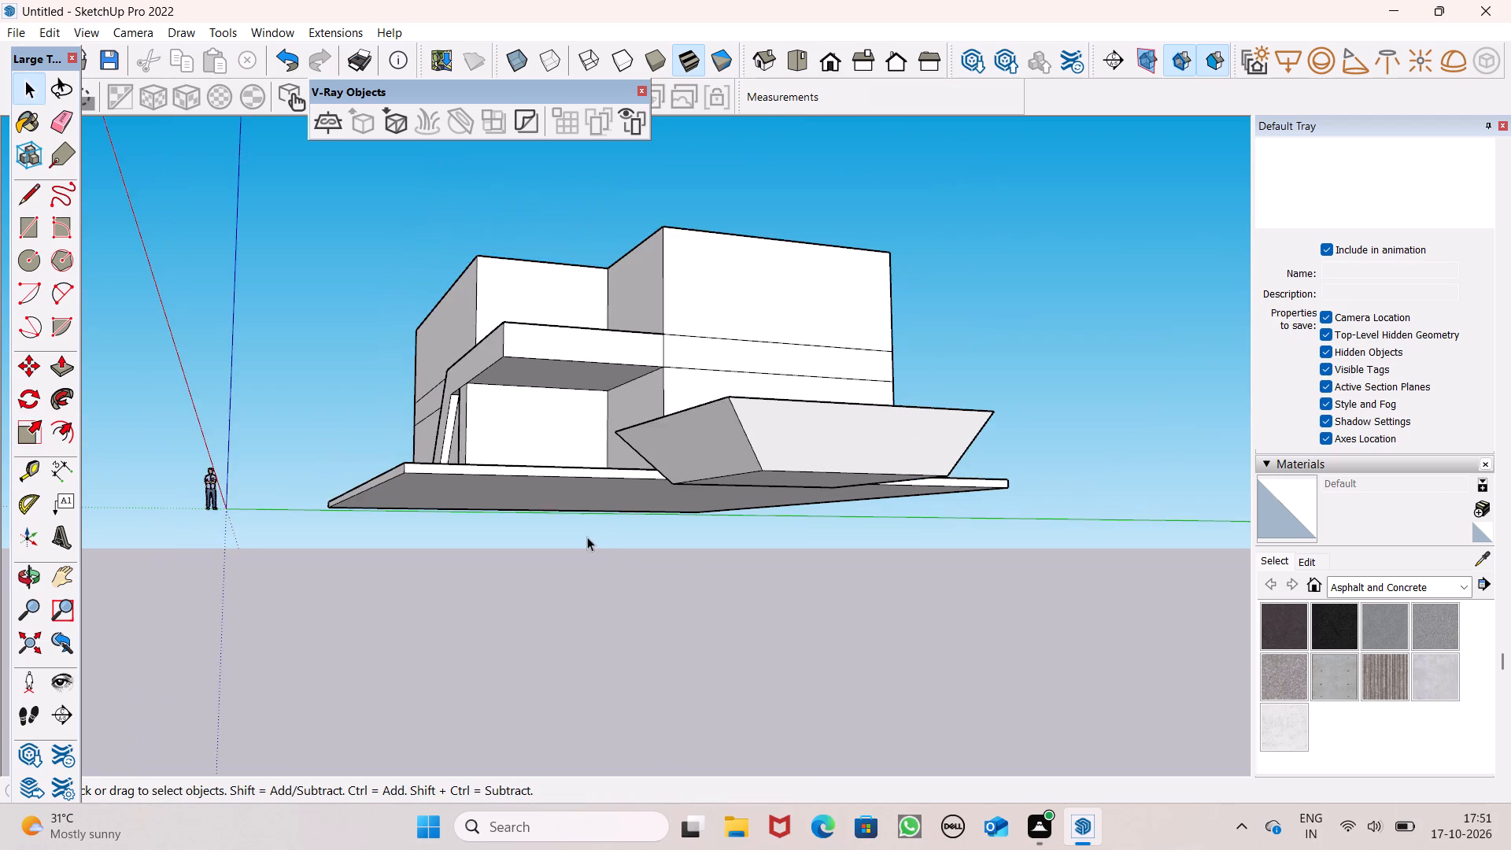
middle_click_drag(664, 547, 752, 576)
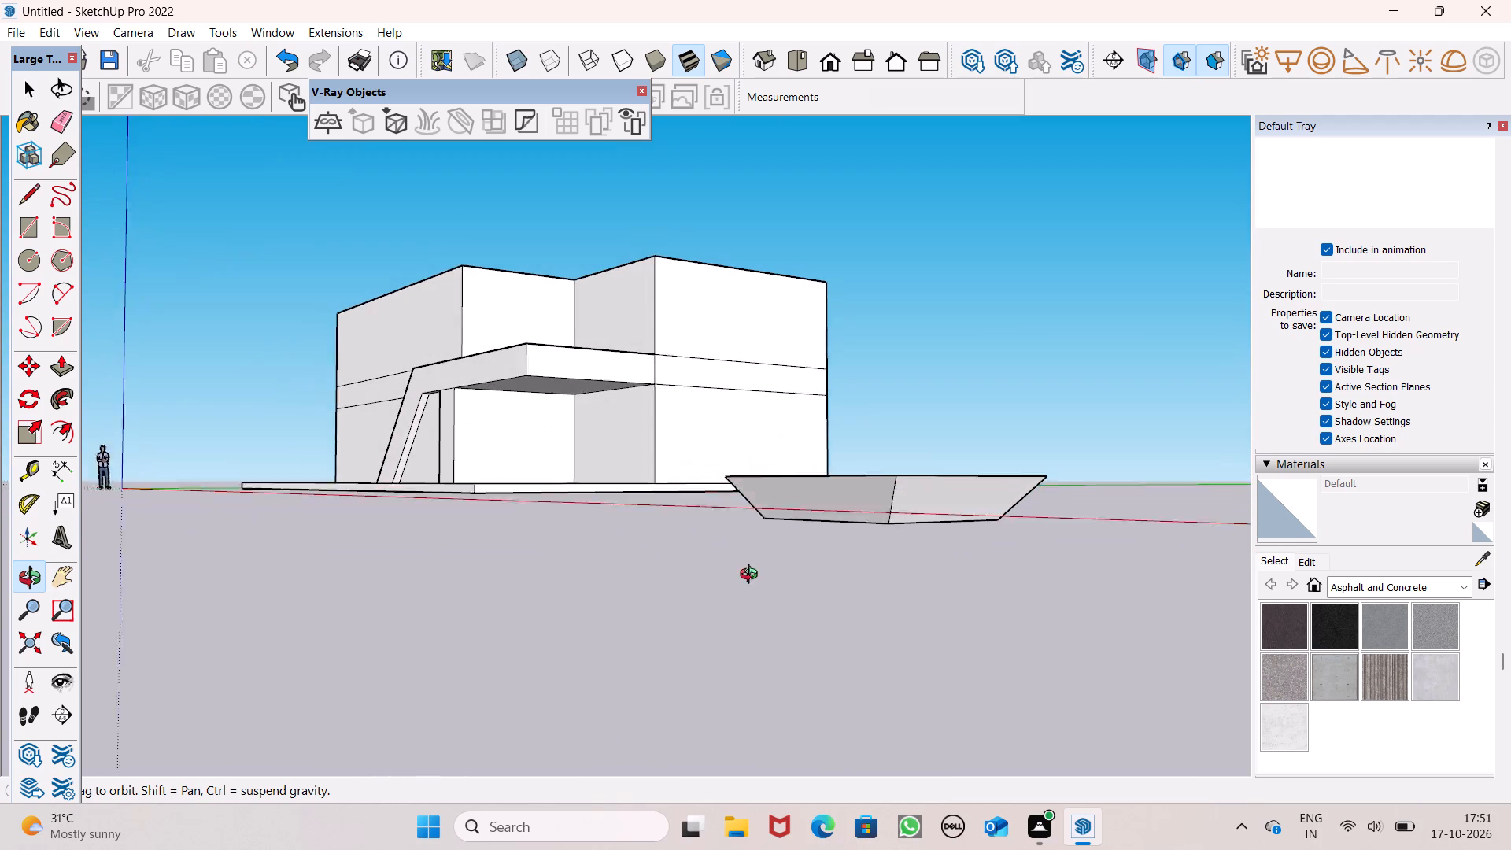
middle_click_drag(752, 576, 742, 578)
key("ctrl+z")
Select the box's long outer side face with its edges and scale it uniformly to 0.86 from its upper corner.
scroll(885, 529, "up", 5)
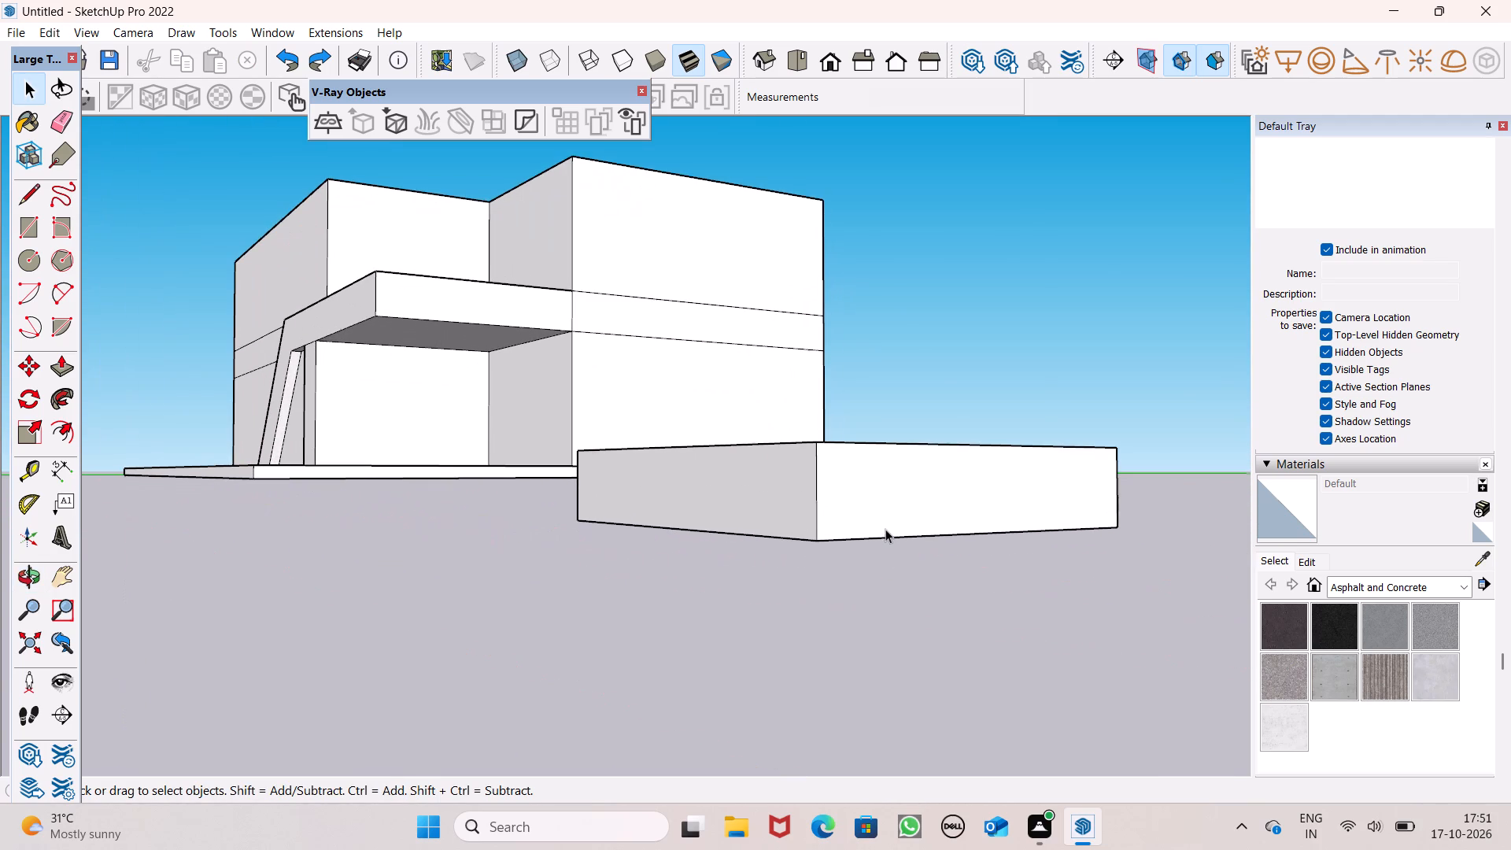
scroll(885, 529, "up", 1)
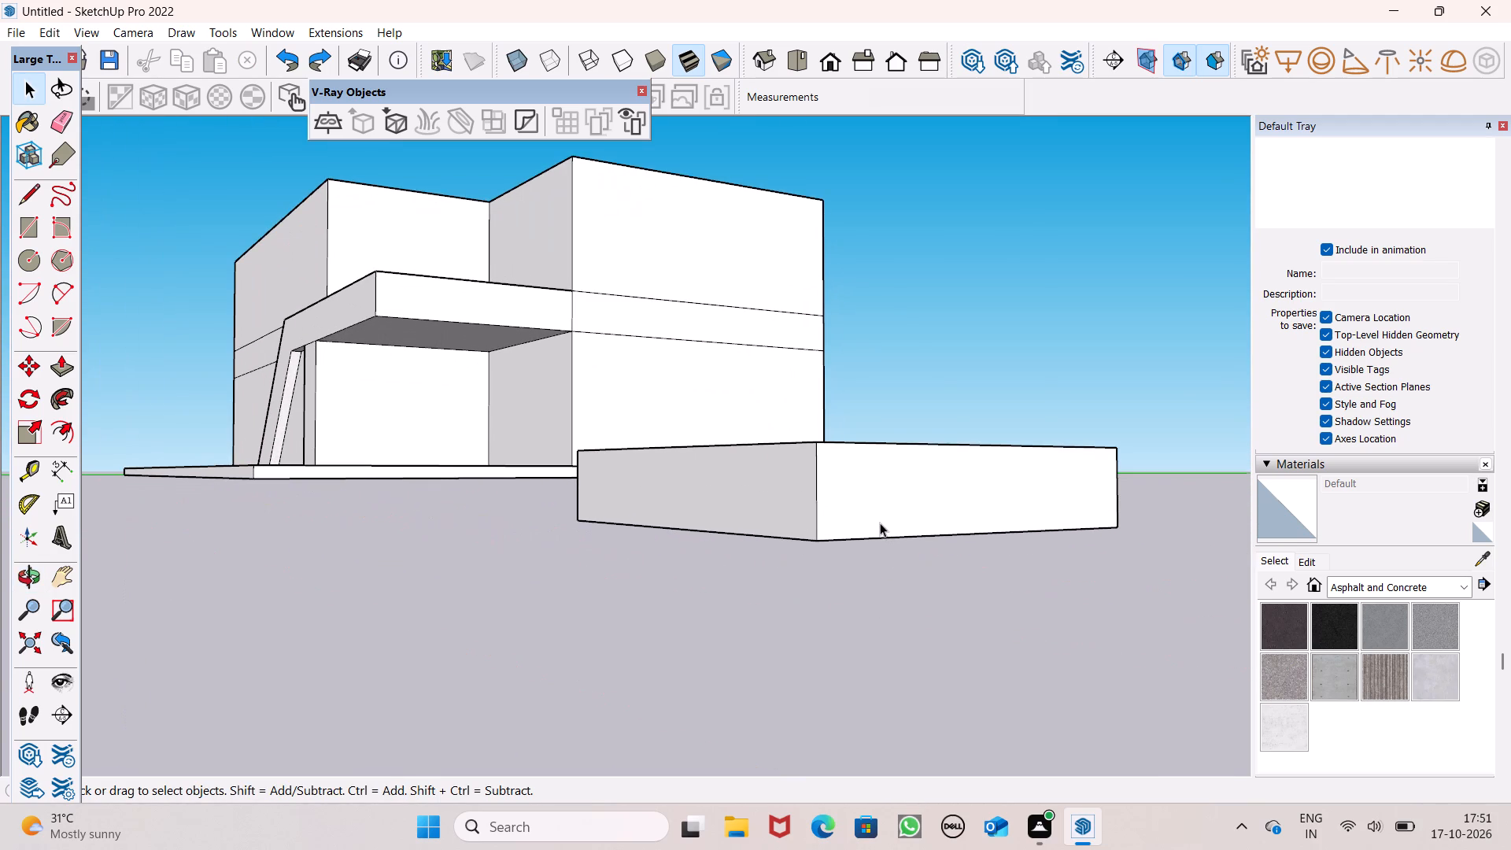
double_click(880, 522)
middle_click_drag(889, 569, 811, 548)
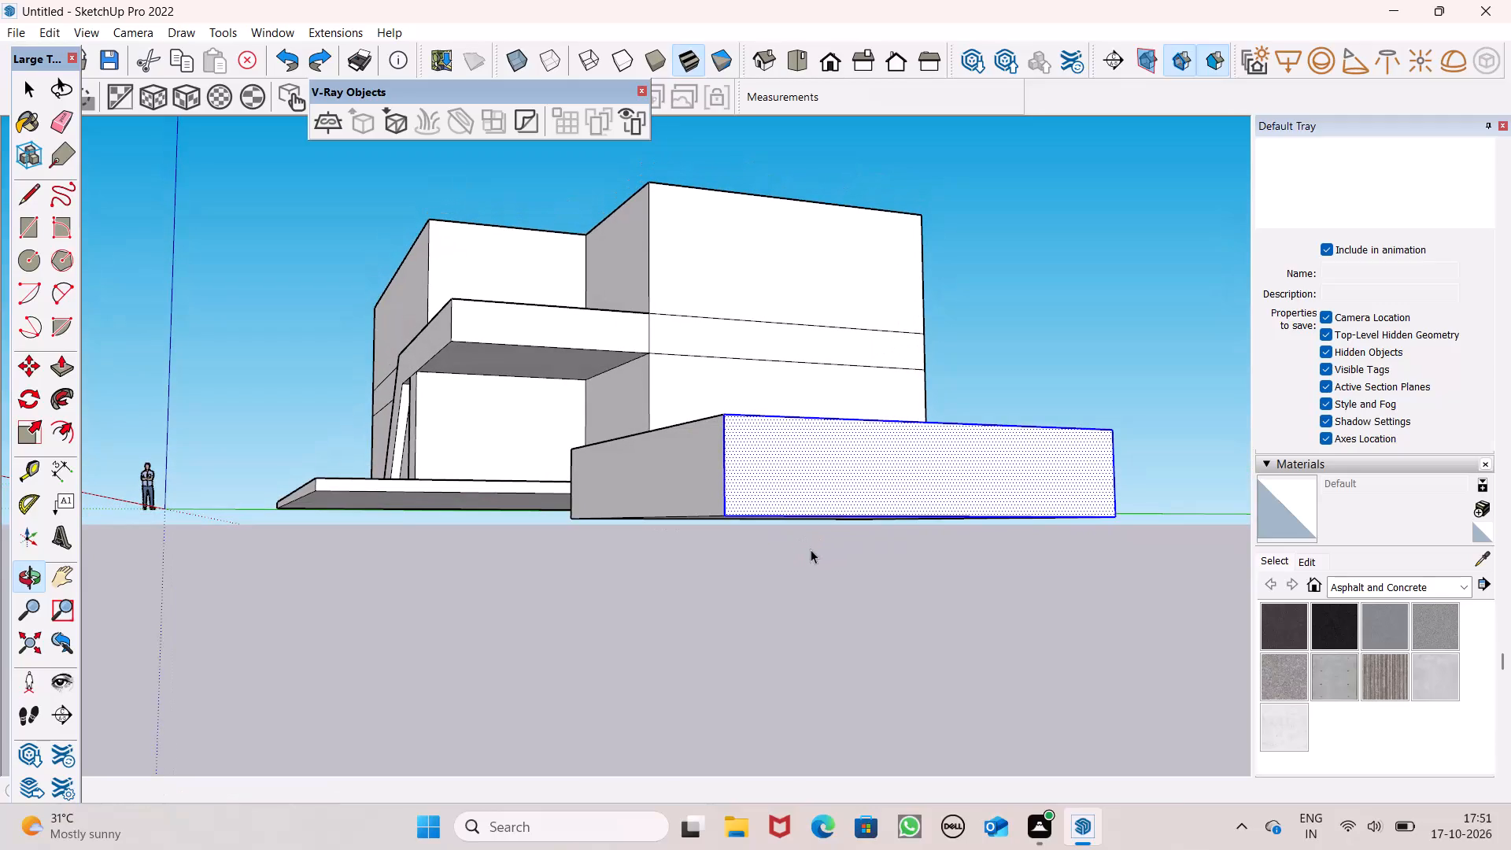
left_click(30, 443)
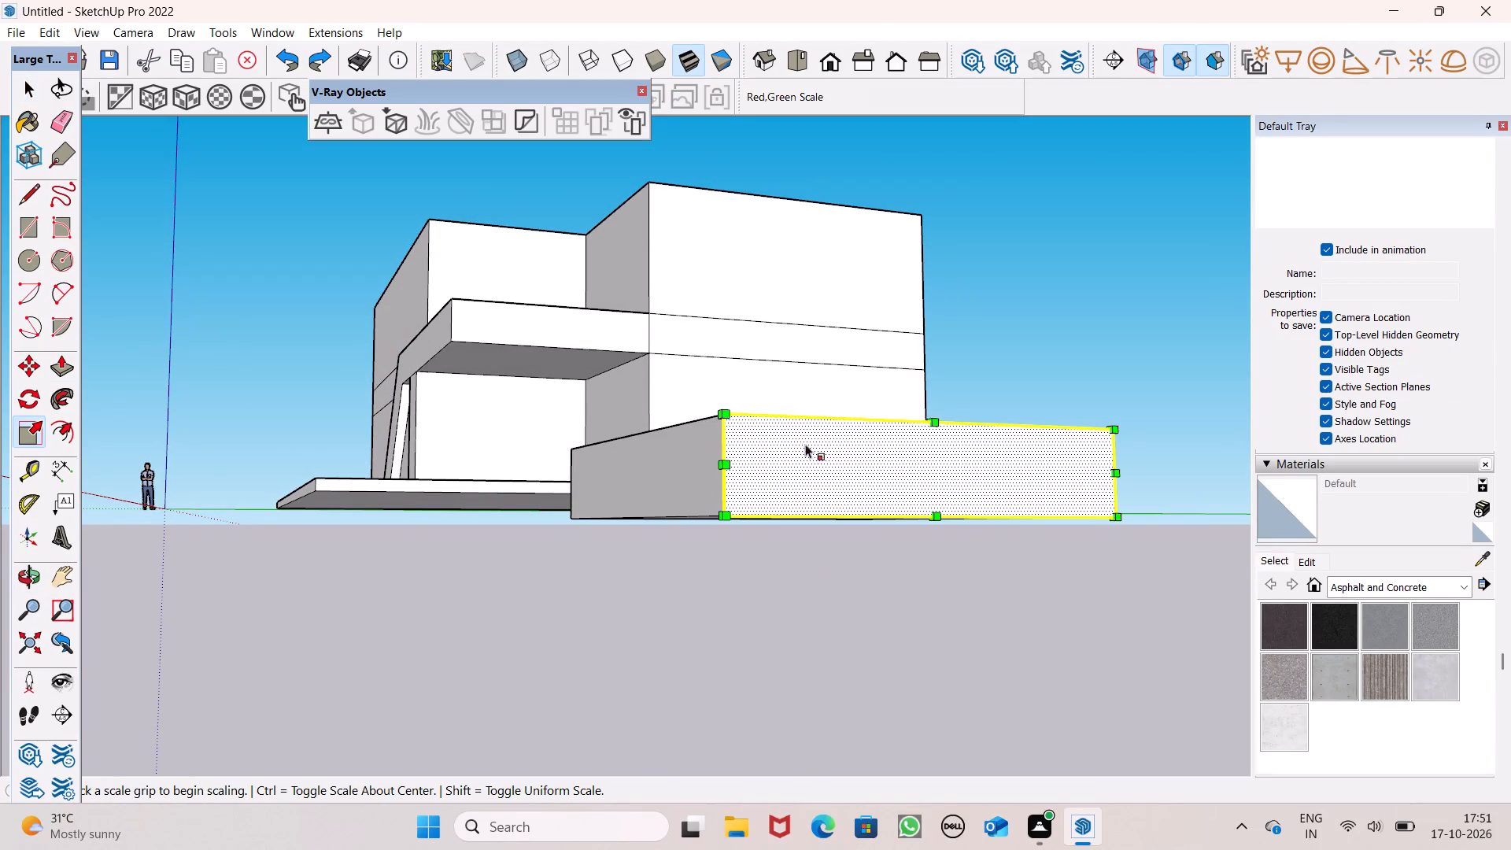
left_click_drag(726, 419, 740, 434)
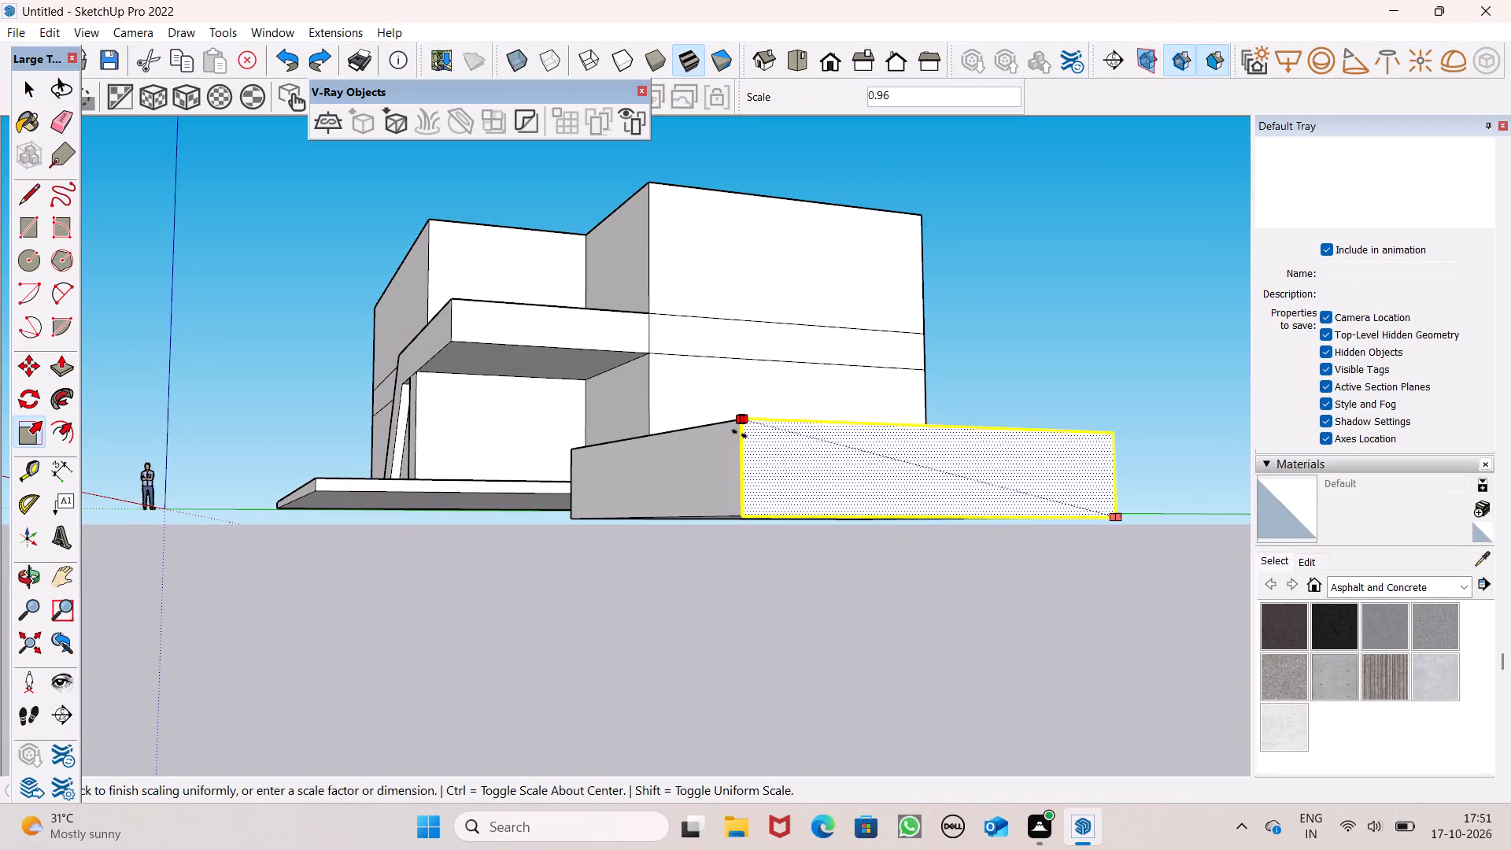
left_click_drag(740, 434, 773, 479)
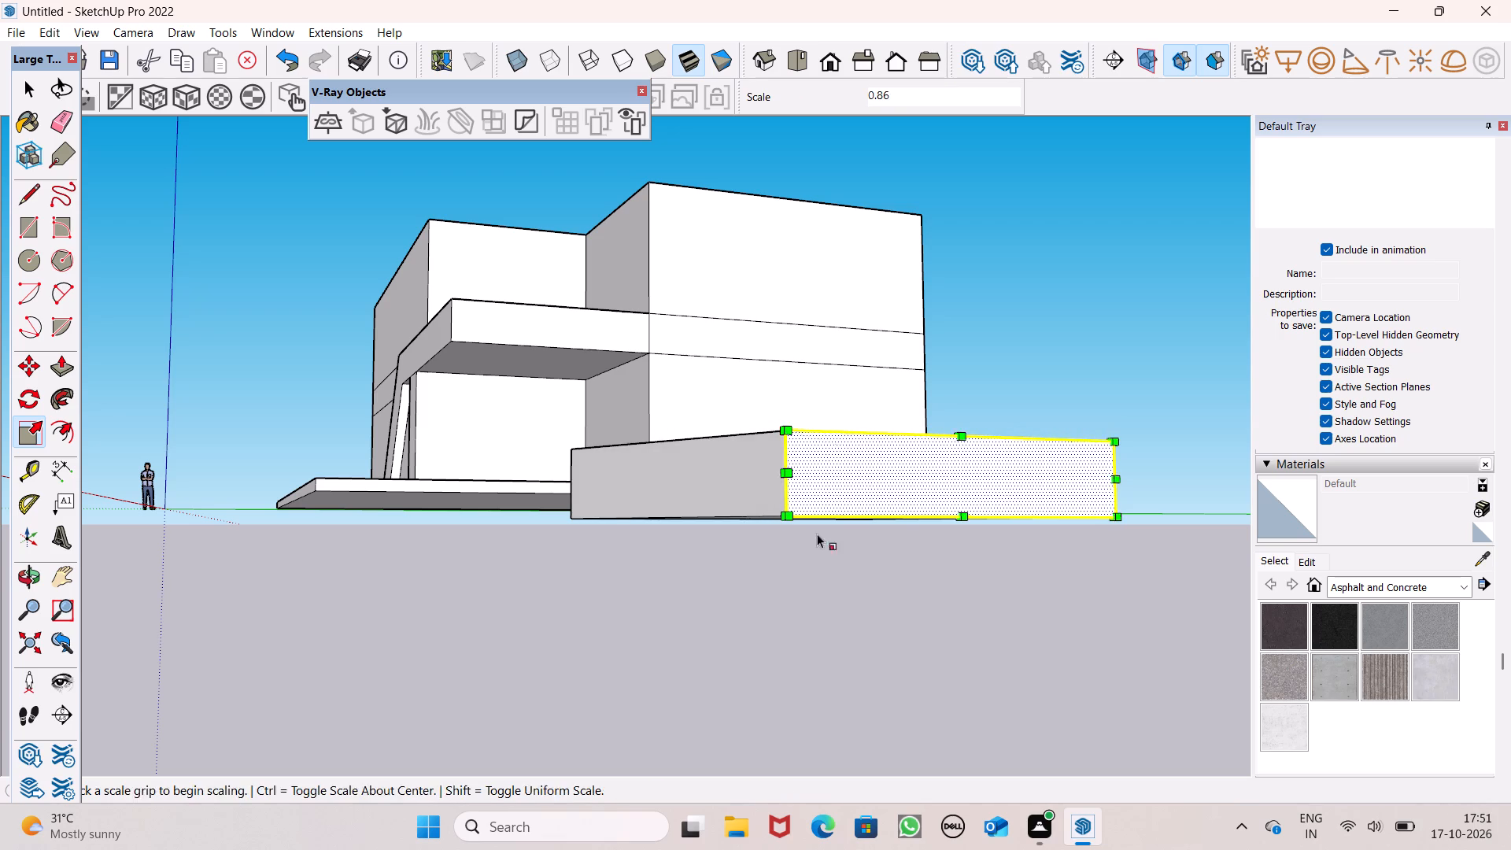
middle_click_drag(843, 571, 847, 654)
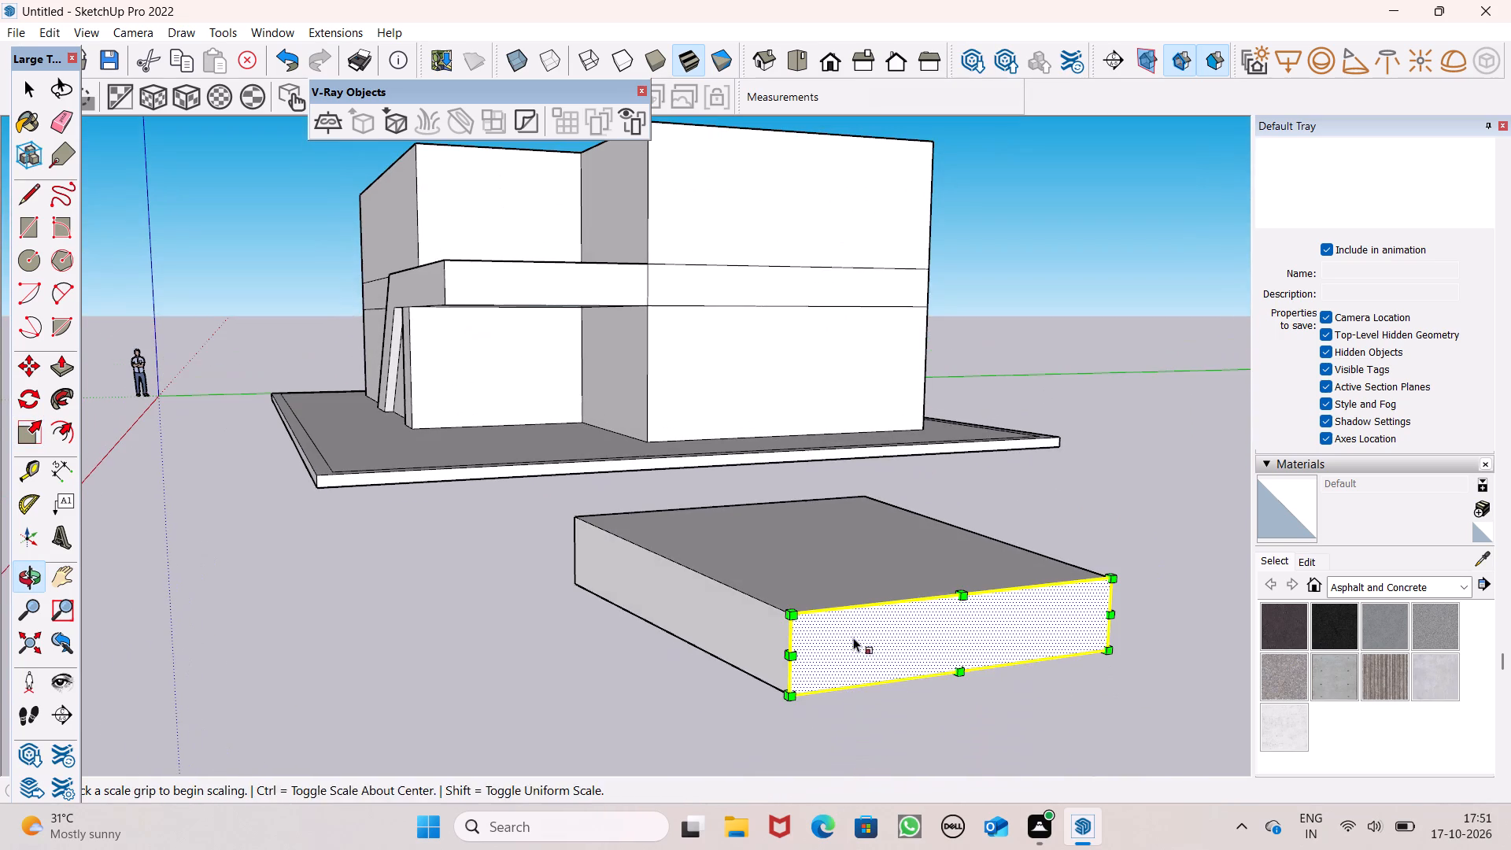
Undo the last scaling of the box's long side face and rescale the face uniformly to 0.95 from its lower corner.
key("ctrl+z")
middle_click_drag(840, 730, 840, 719)
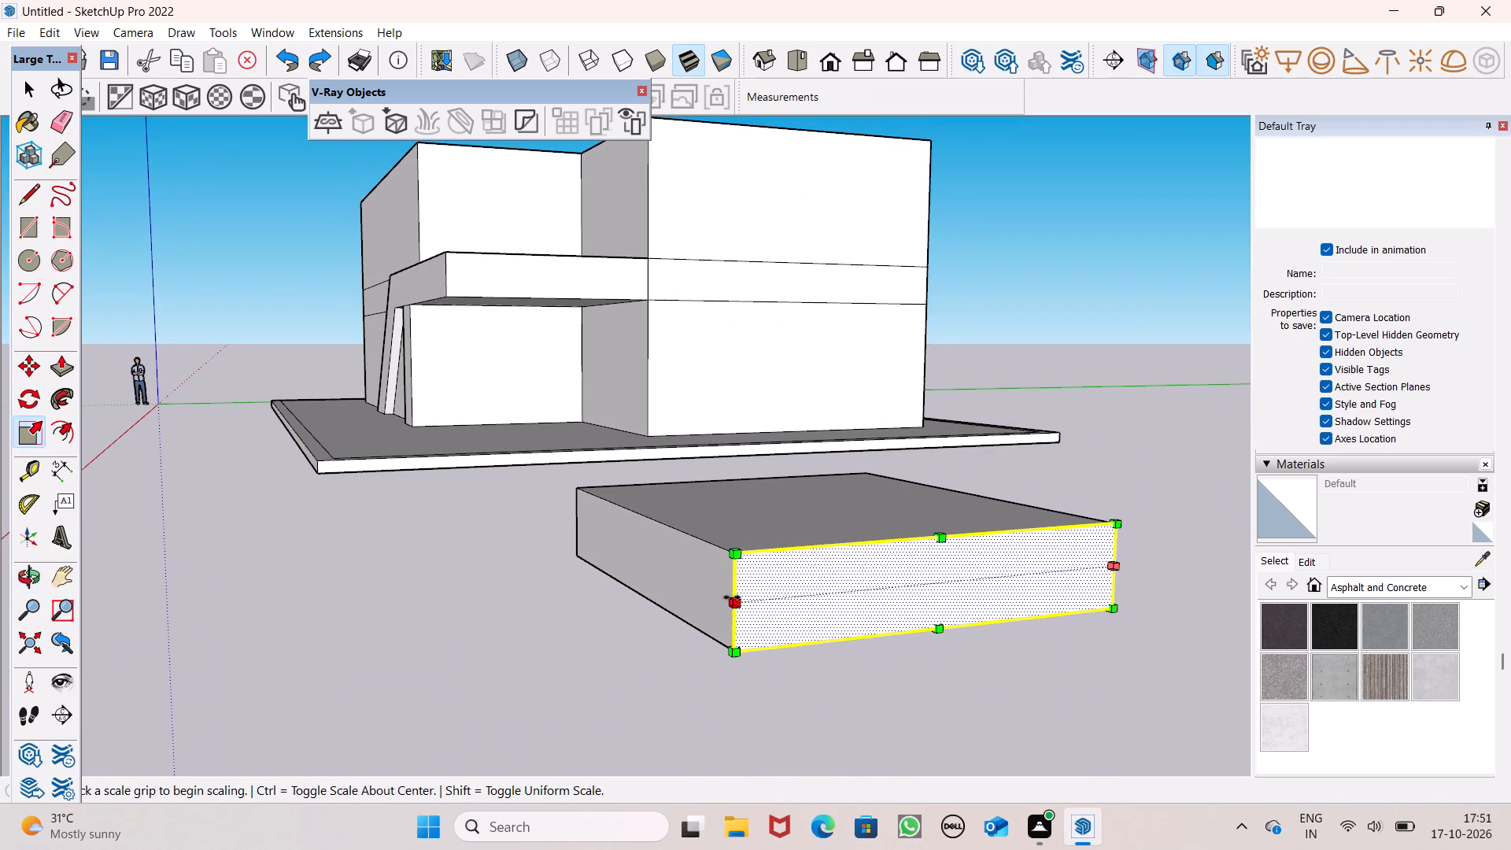
left_click_drag(741, 650, 749, 629)
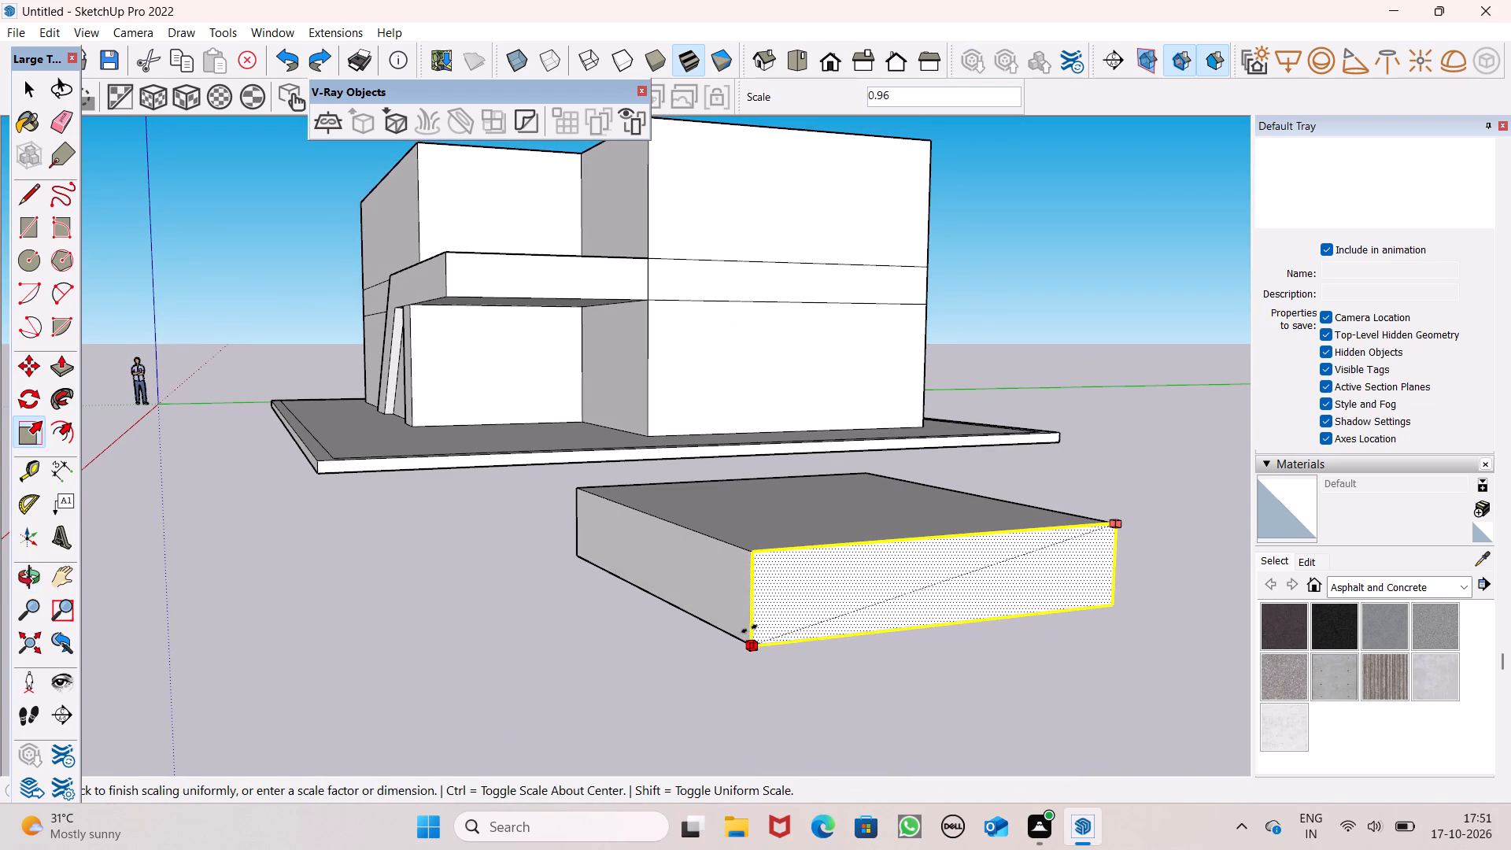
left_click_drag(749, 629, 752, 628)
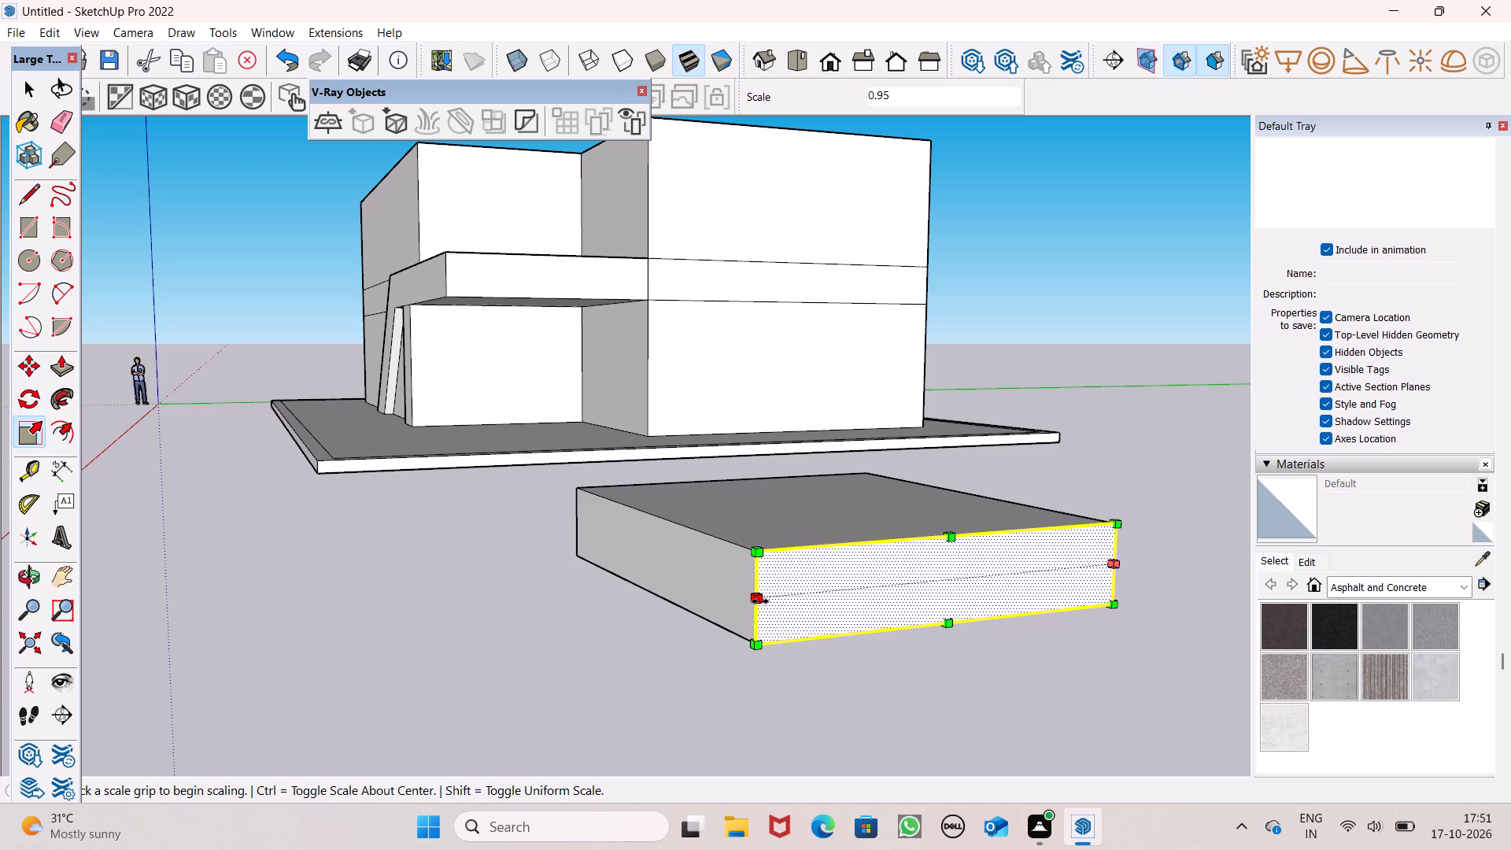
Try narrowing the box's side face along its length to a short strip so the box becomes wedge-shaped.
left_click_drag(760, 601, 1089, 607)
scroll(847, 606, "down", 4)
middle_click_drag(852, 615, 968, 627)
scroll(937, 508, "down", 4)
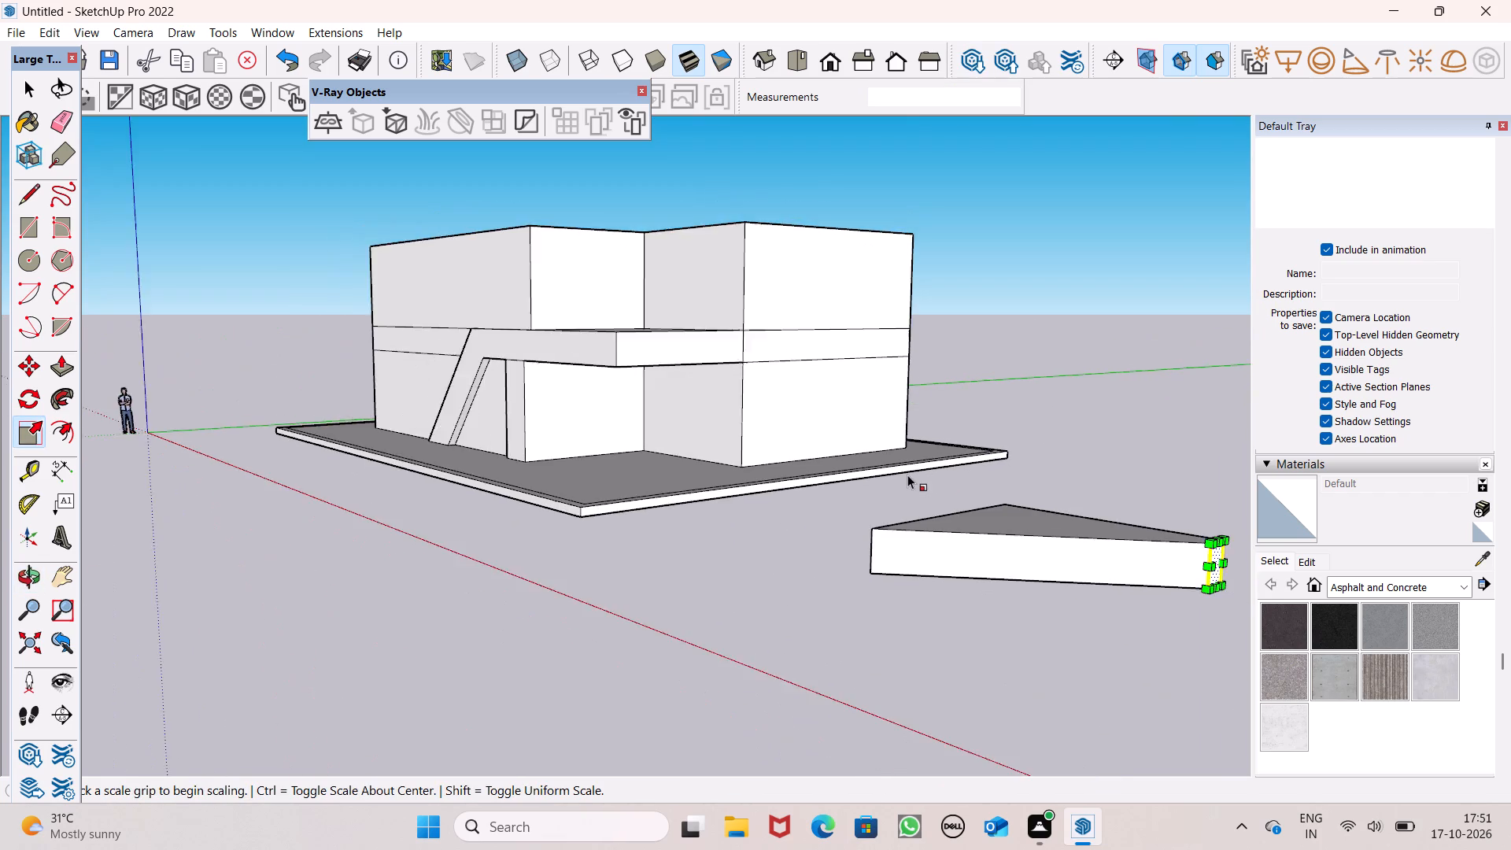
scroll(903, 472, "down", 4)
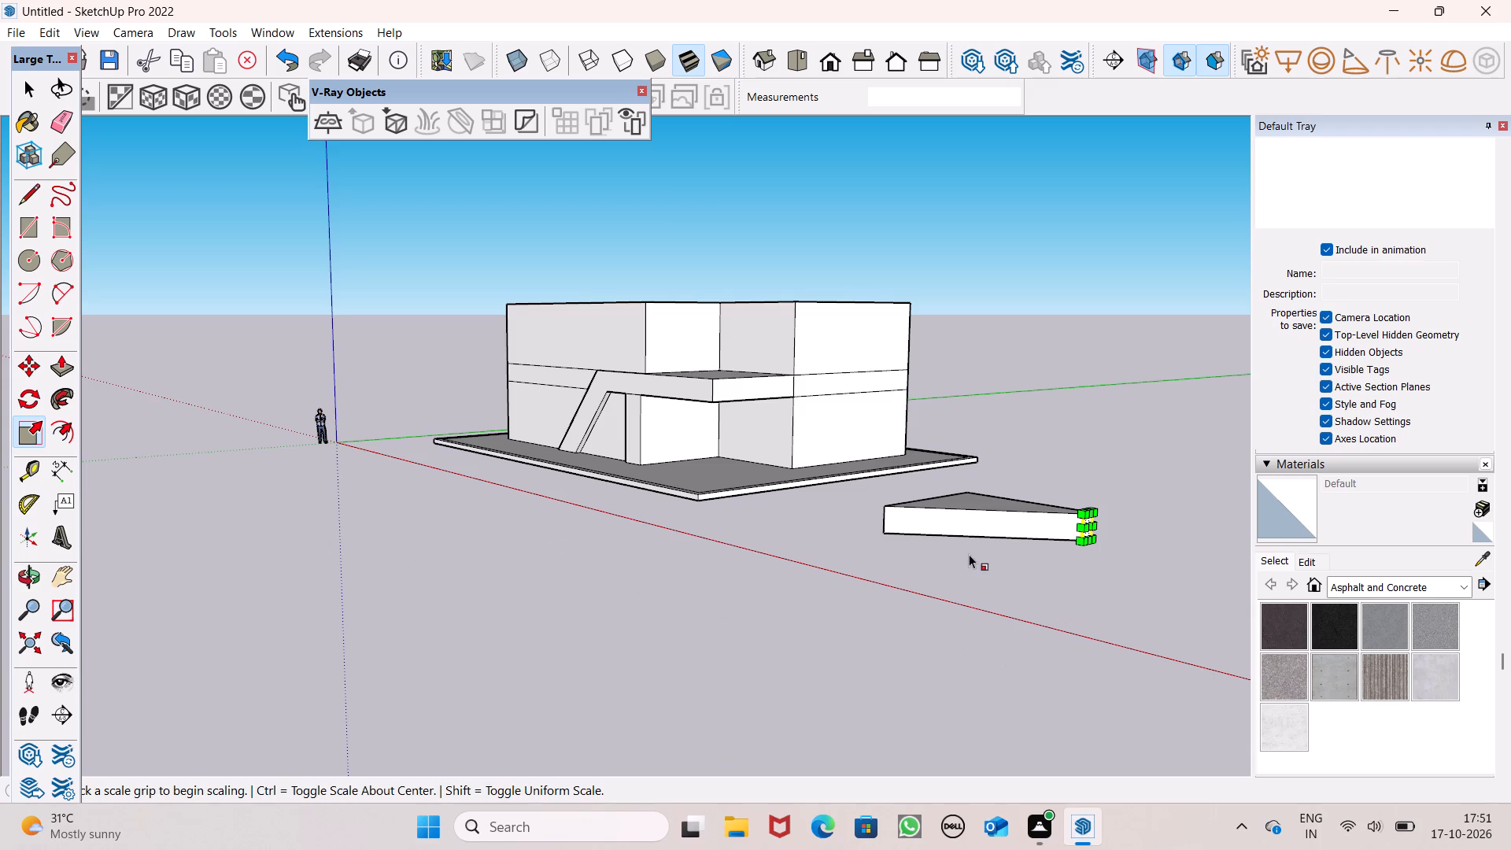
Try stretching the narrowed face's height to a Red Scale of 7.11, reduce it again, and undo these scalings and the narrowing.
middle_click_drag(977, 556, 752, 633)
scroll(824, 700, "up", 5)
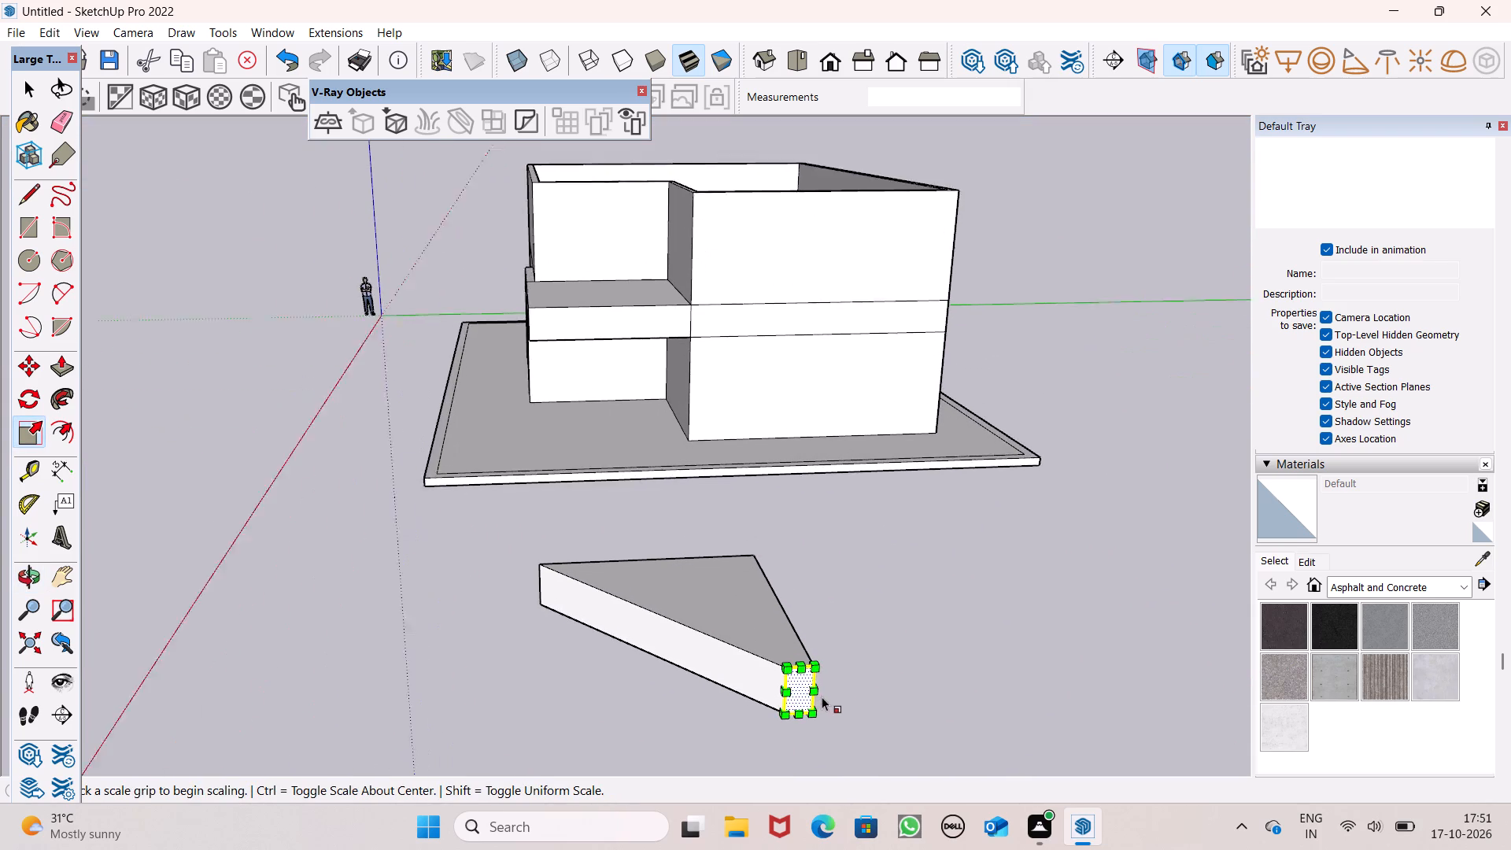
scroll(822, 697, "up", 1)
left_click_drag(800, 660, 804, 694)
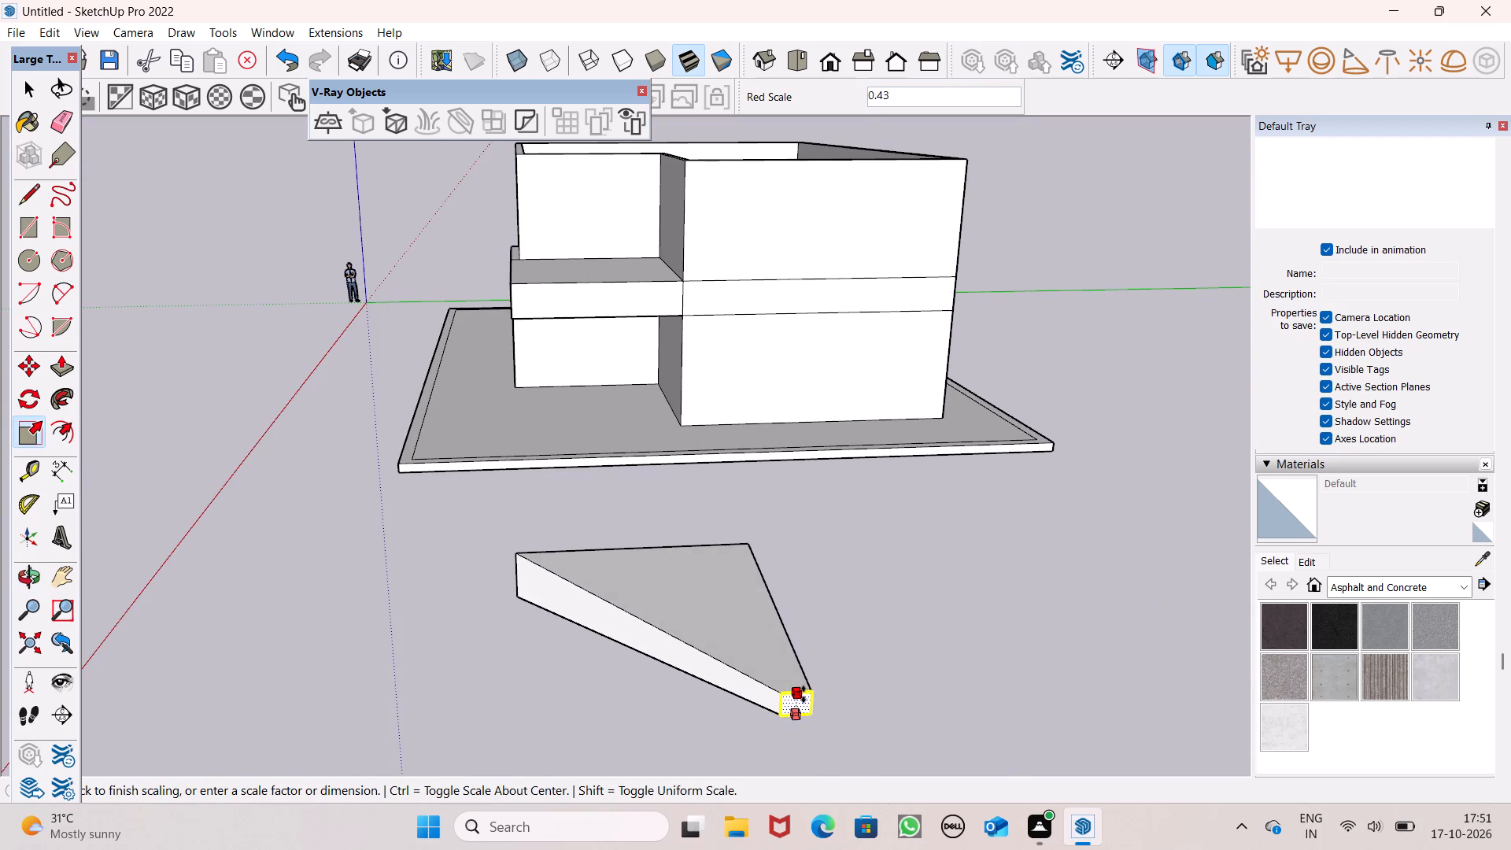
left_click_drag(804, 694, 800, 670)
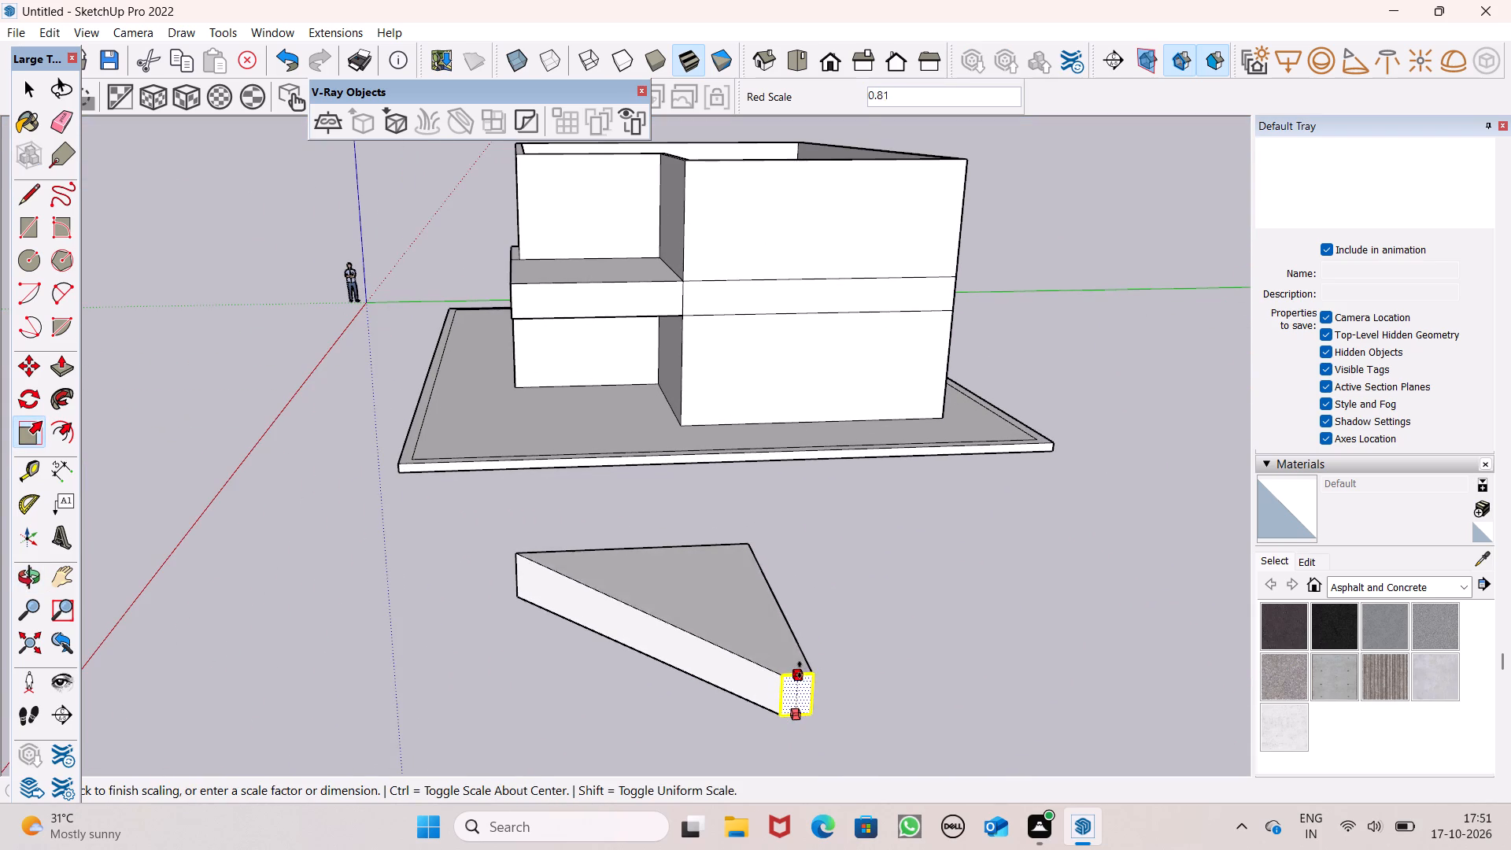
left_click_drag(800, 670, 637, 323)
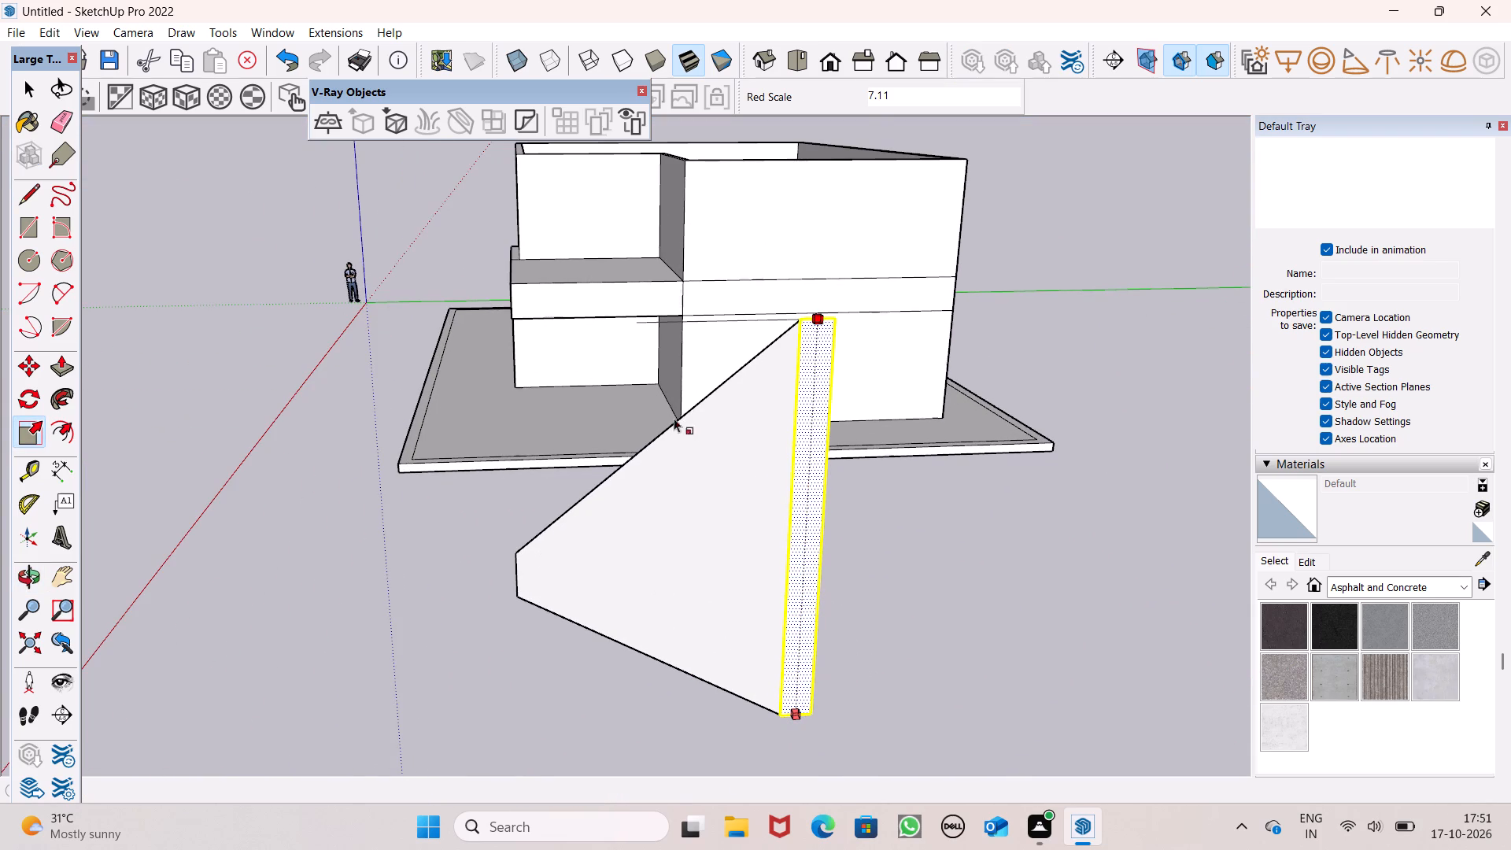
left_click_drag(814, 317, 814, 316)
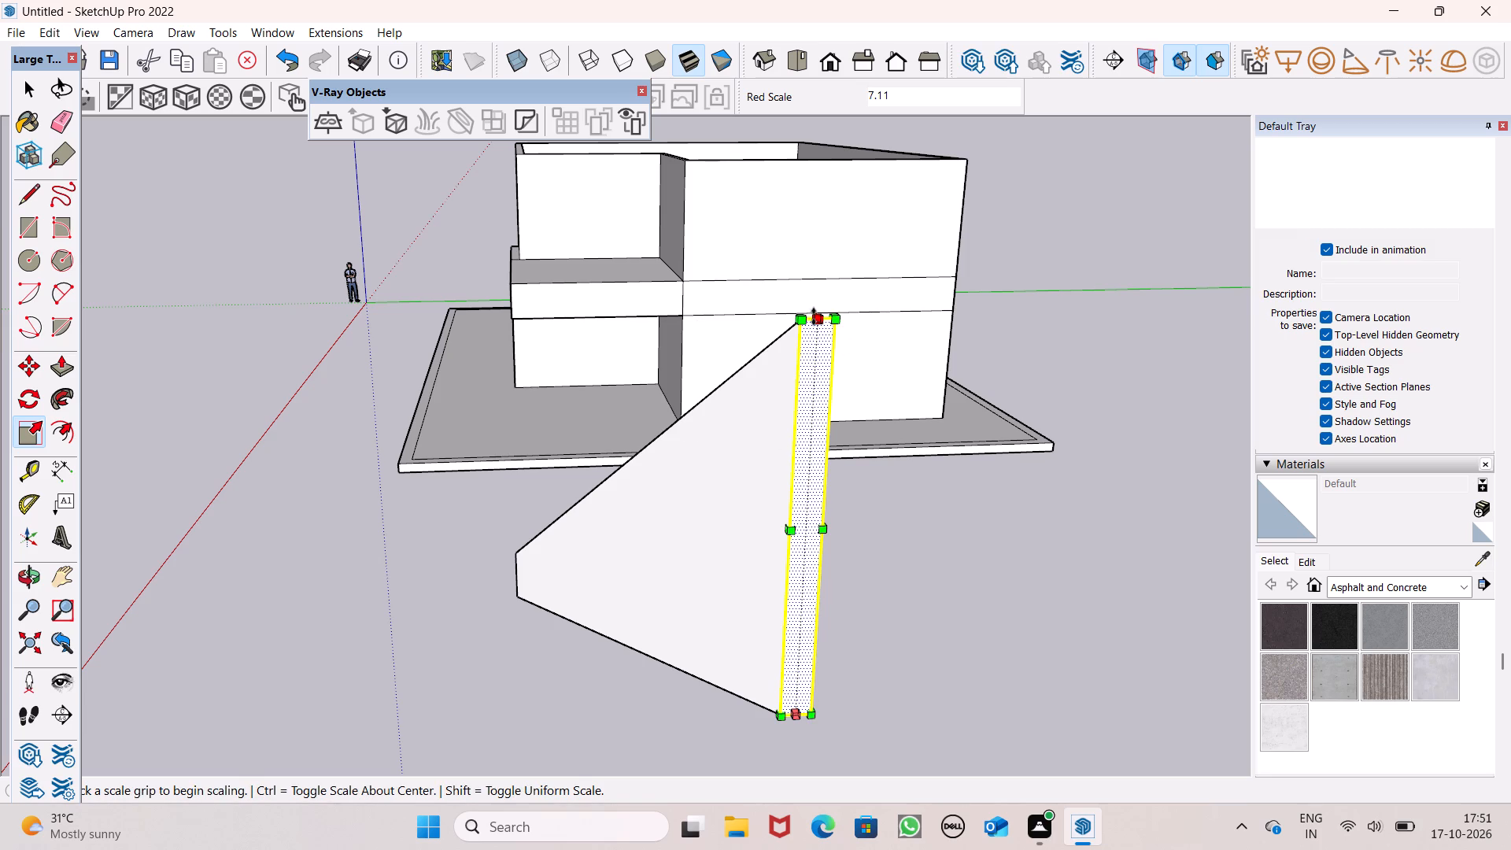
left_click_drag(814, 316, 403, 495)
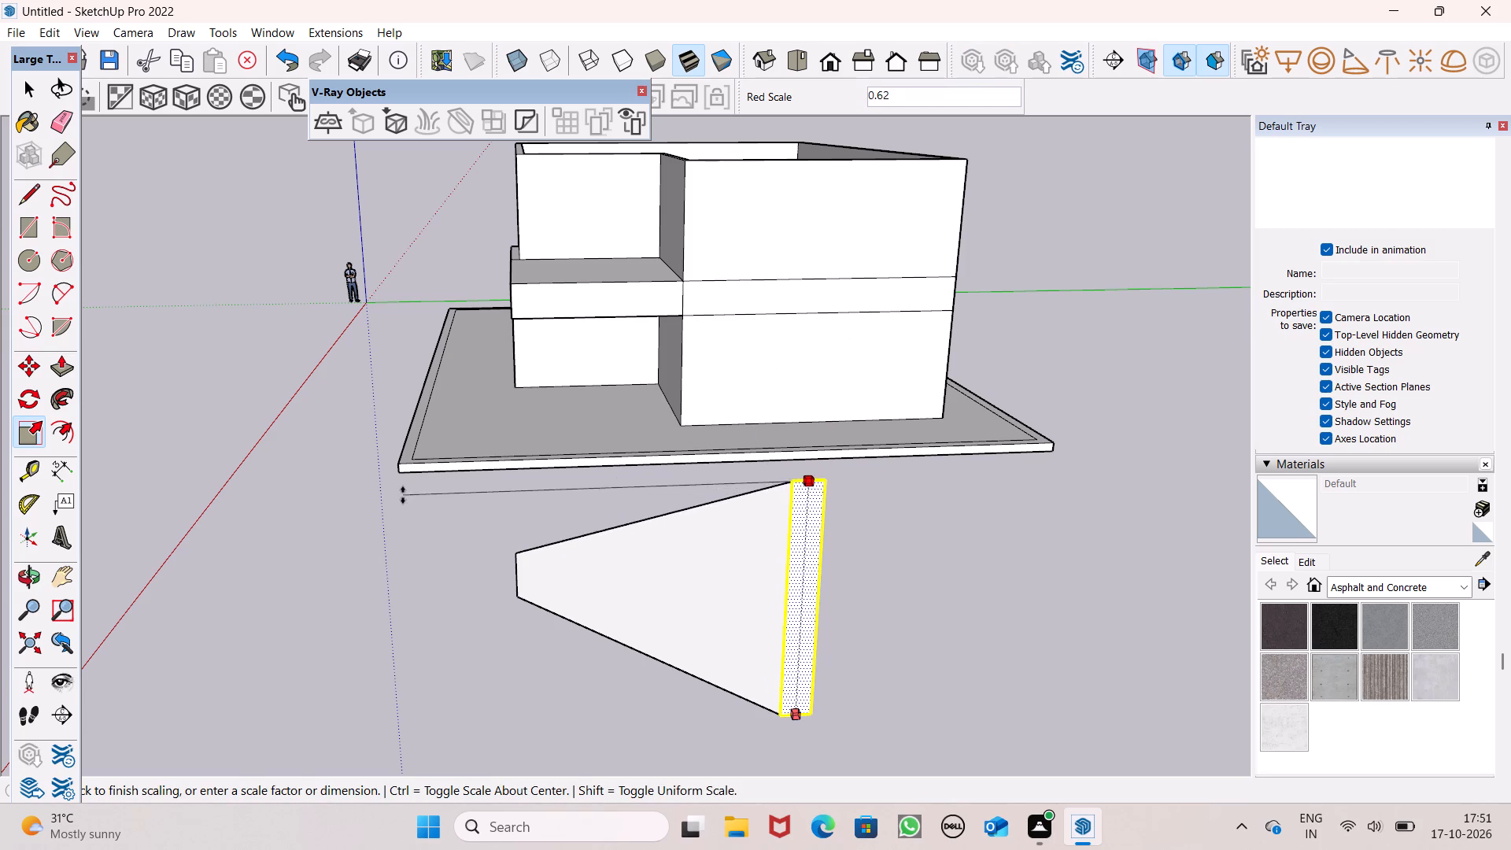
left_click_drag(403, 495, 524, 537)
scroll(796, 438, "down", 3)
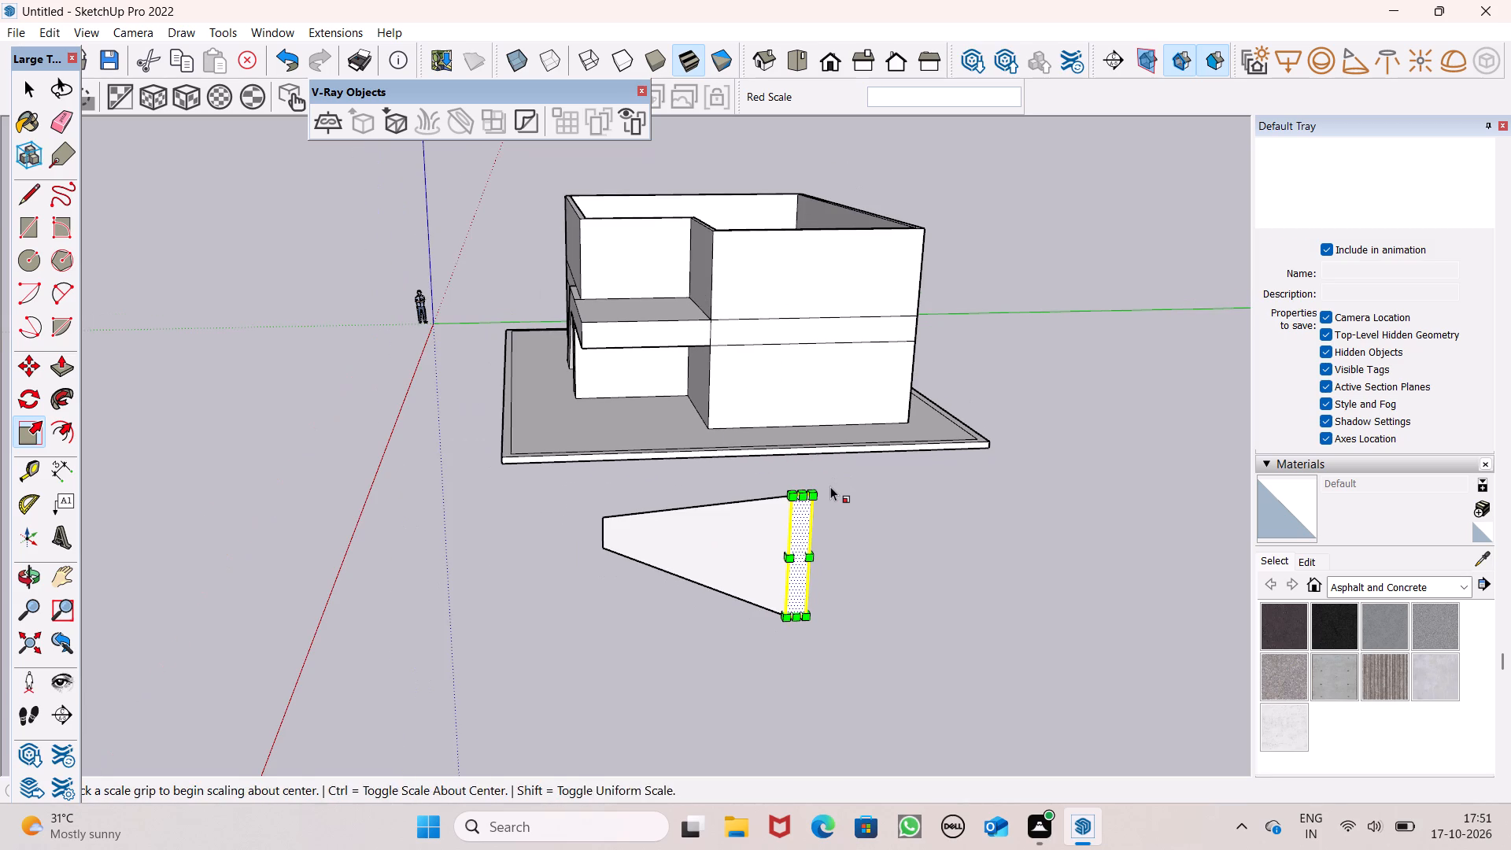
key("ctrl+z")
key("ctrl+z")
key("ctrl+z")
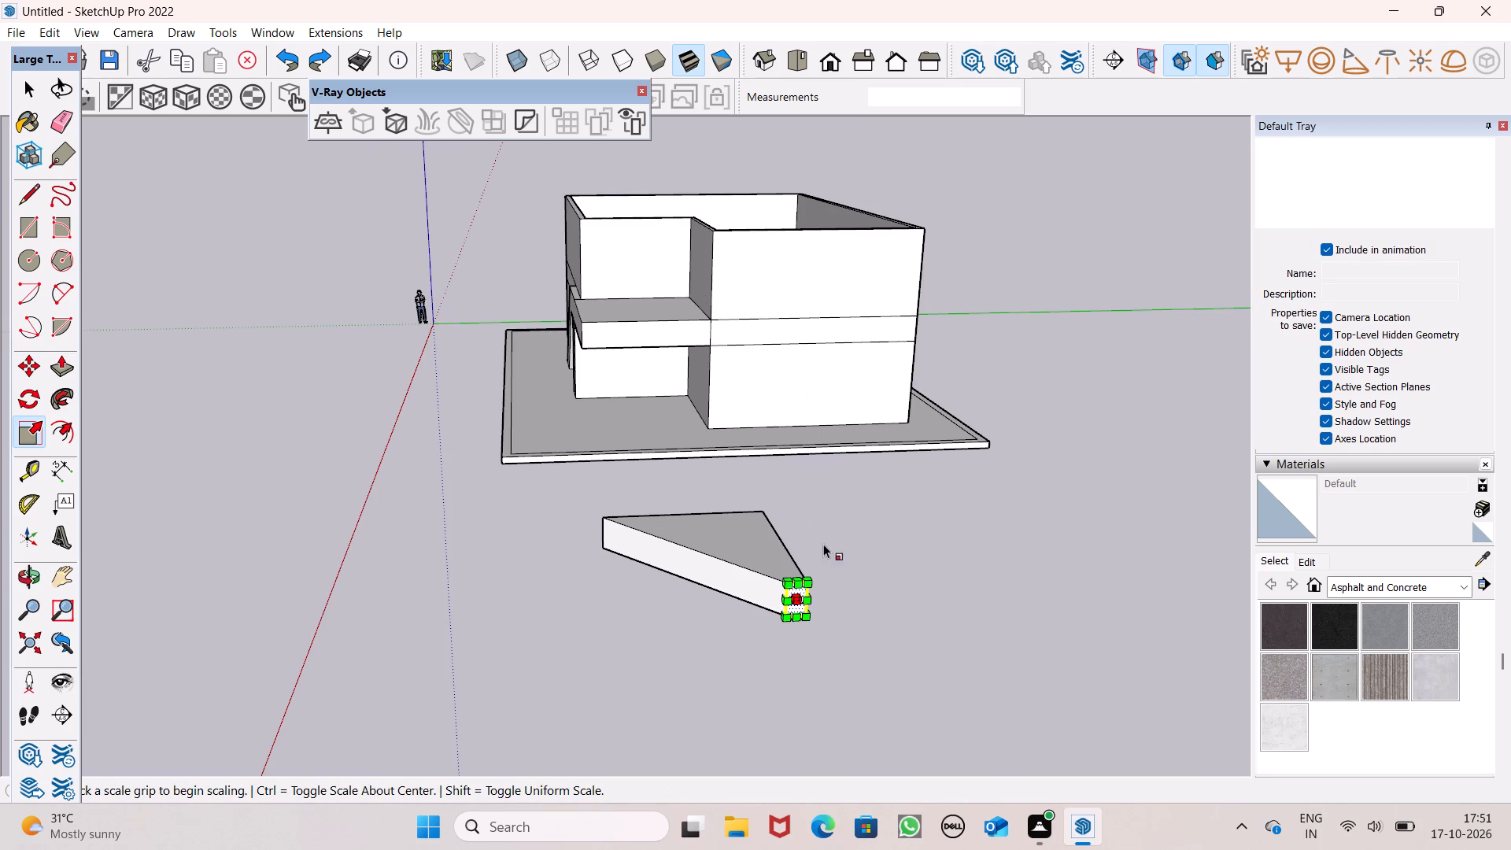
Reselect the box's long side face with its edges and scale it uniformly to 1.02 from its upper corner.
left_click(837, 587)
key("space")
left_click(837, 588)
scroll(558, 623, "up", 3)
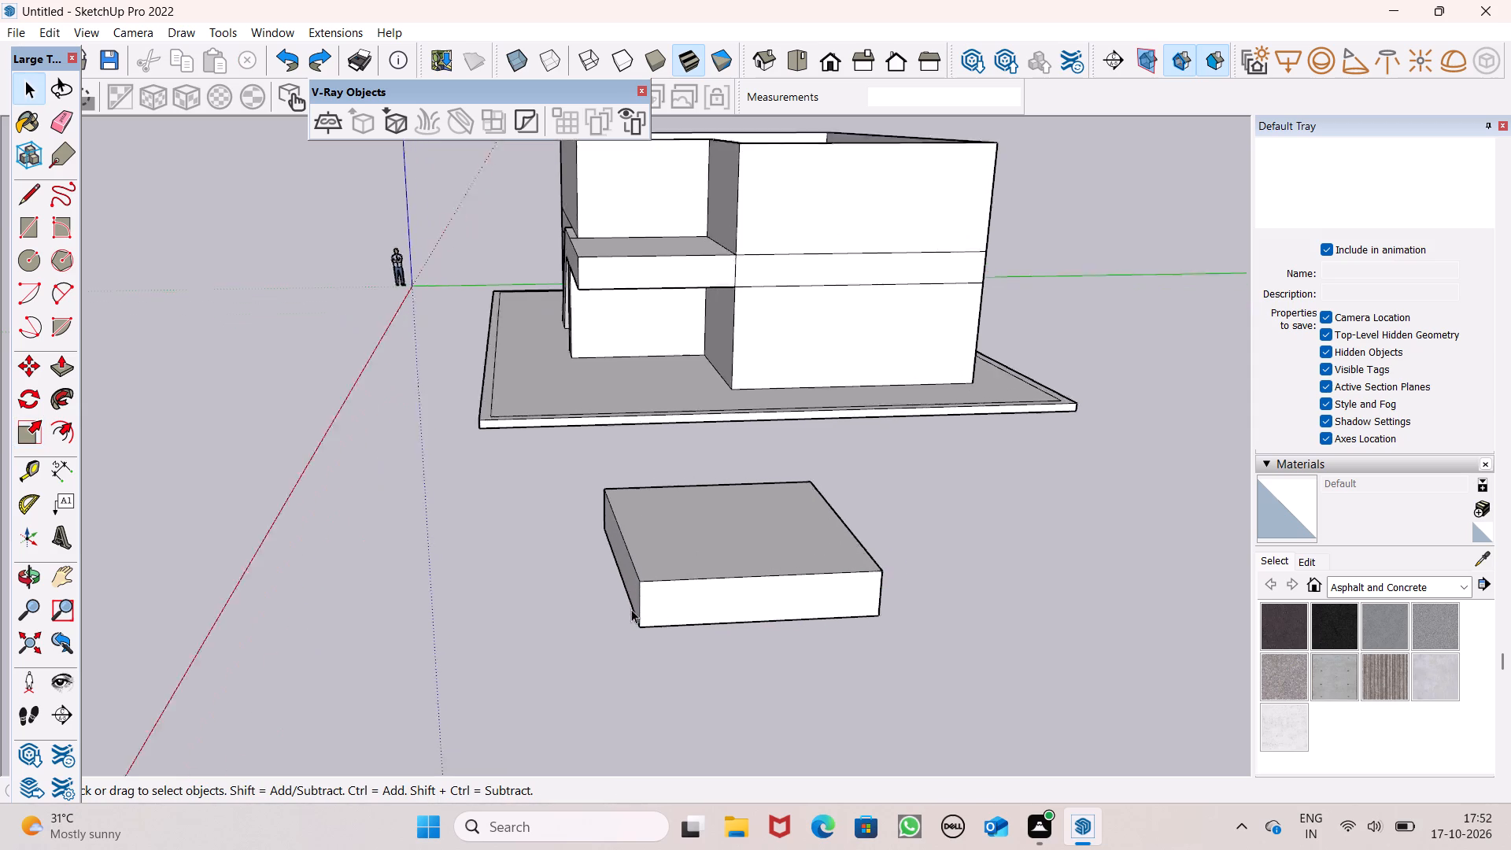
scroll(631, 609, "up", 4)
double_click(713, 618)
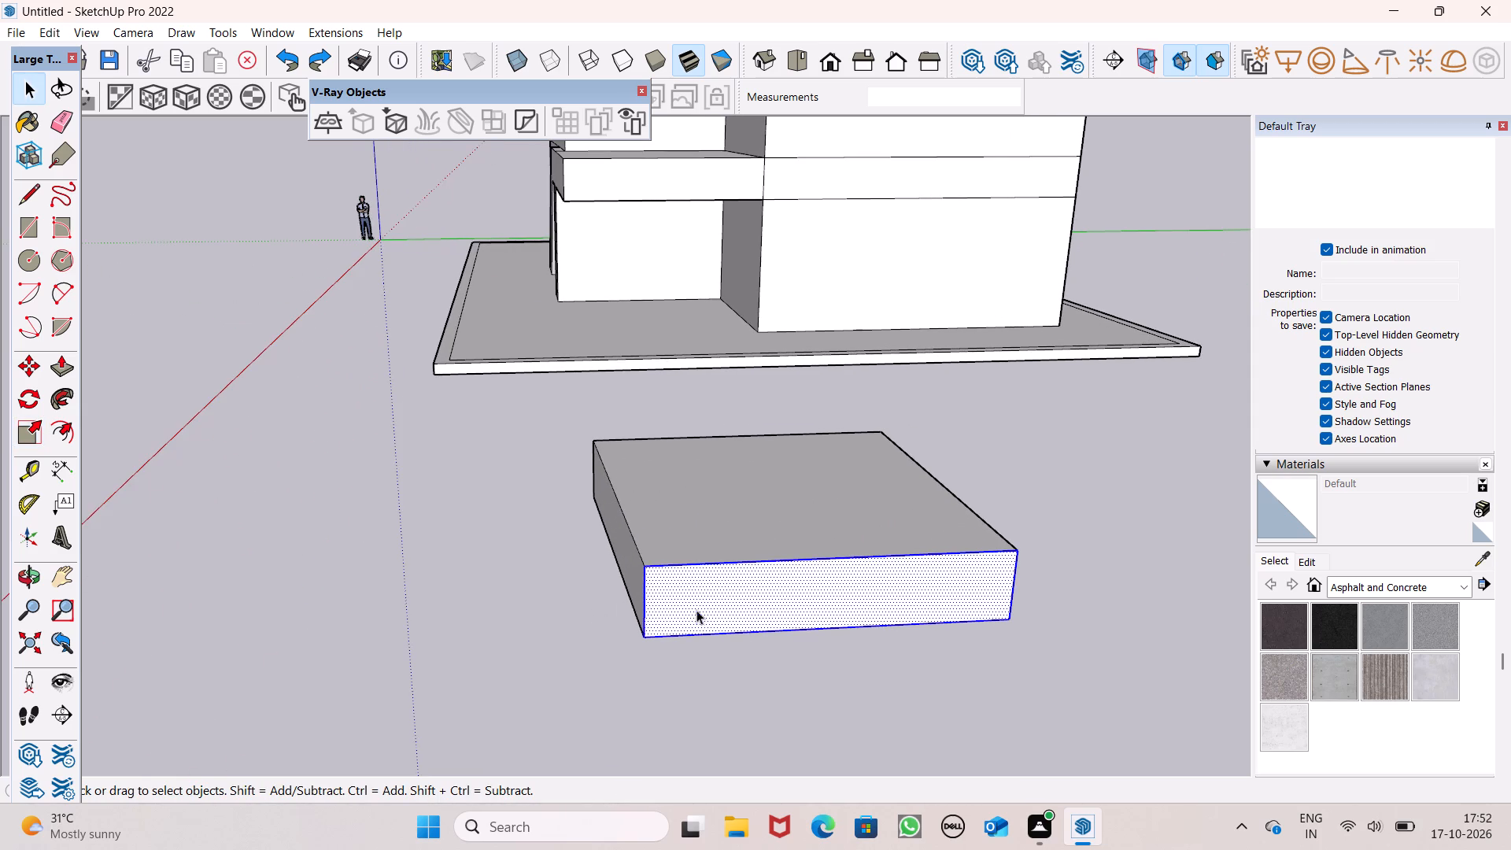
middle_click_drag(696, 610, 706, 541)
middle_click(706, 541)
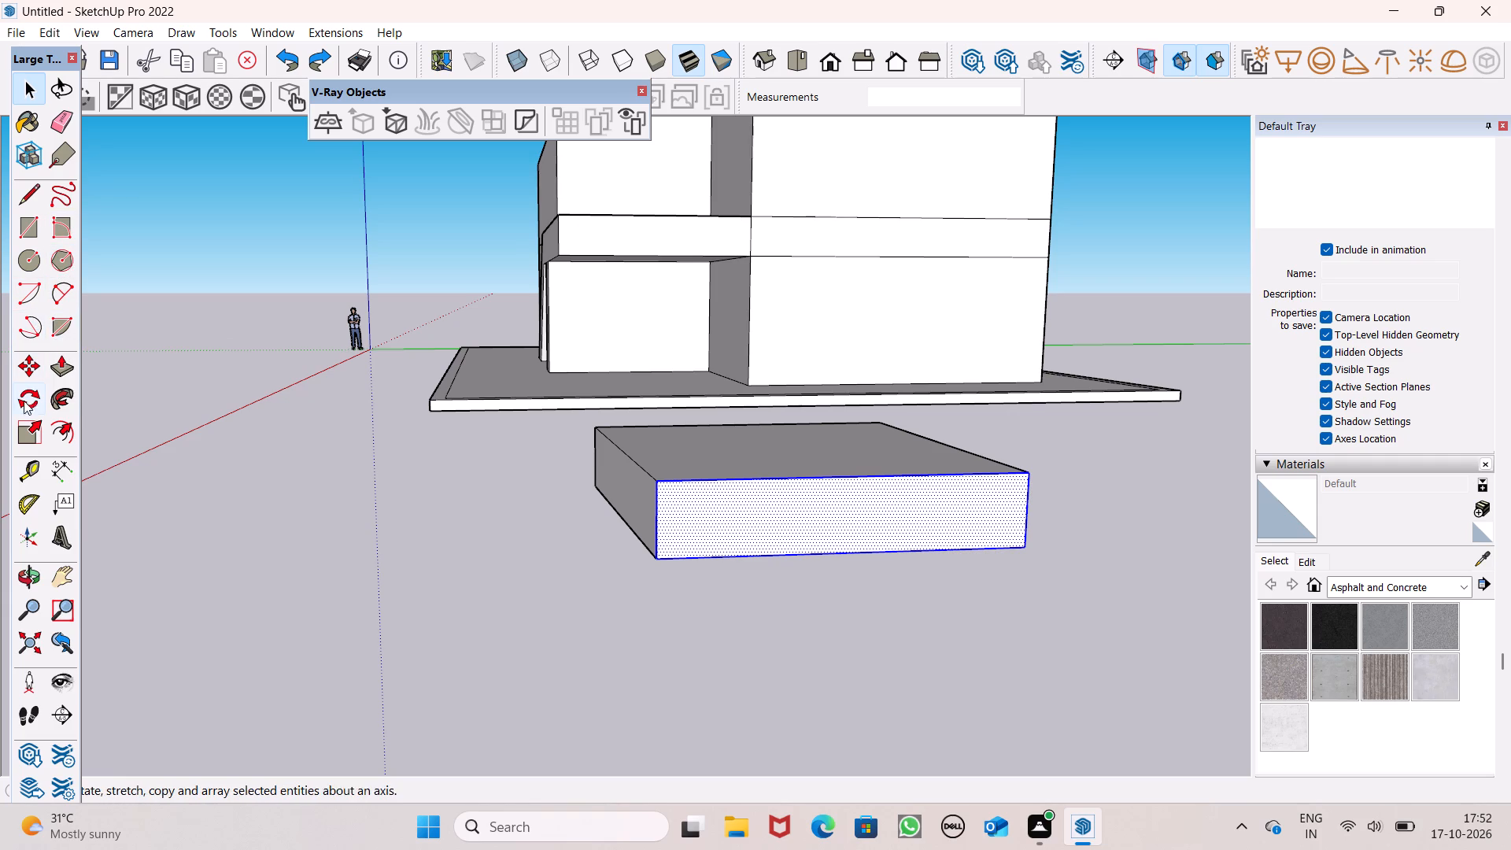
left_click(21, 440)
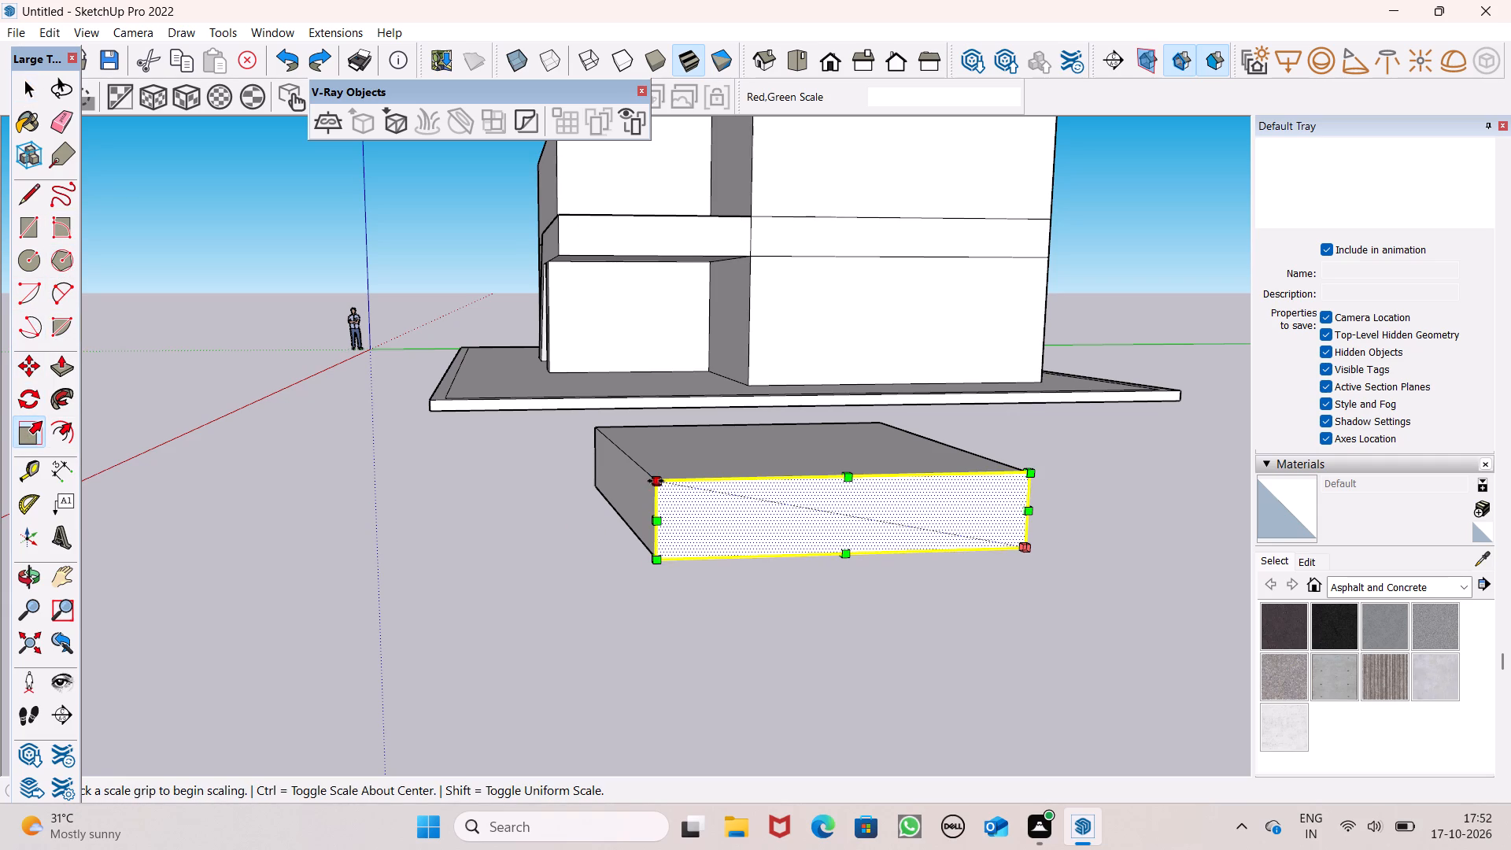
left_click_drag(663, 480, 647, 481)
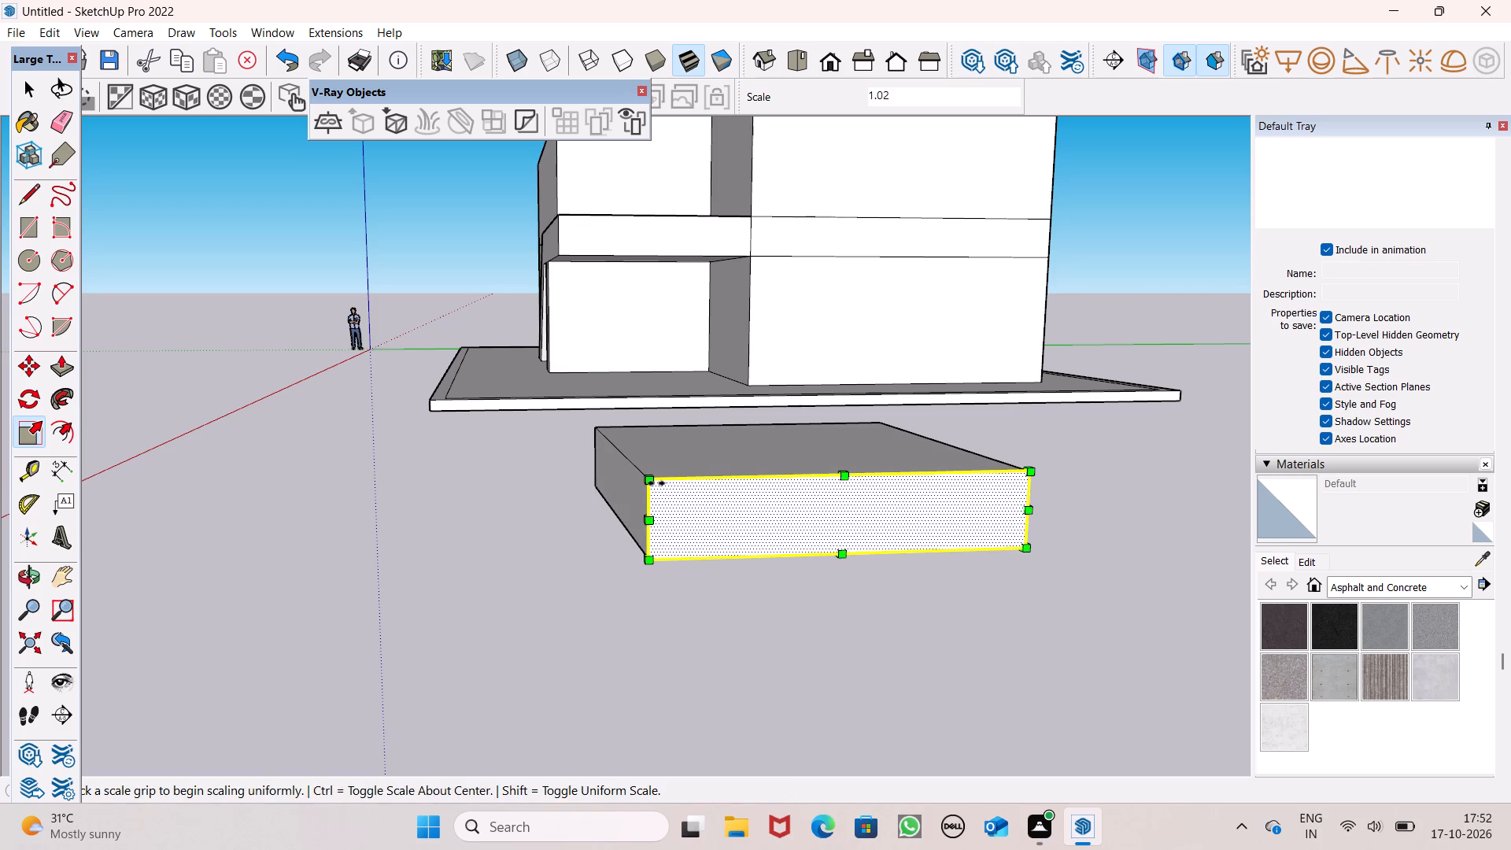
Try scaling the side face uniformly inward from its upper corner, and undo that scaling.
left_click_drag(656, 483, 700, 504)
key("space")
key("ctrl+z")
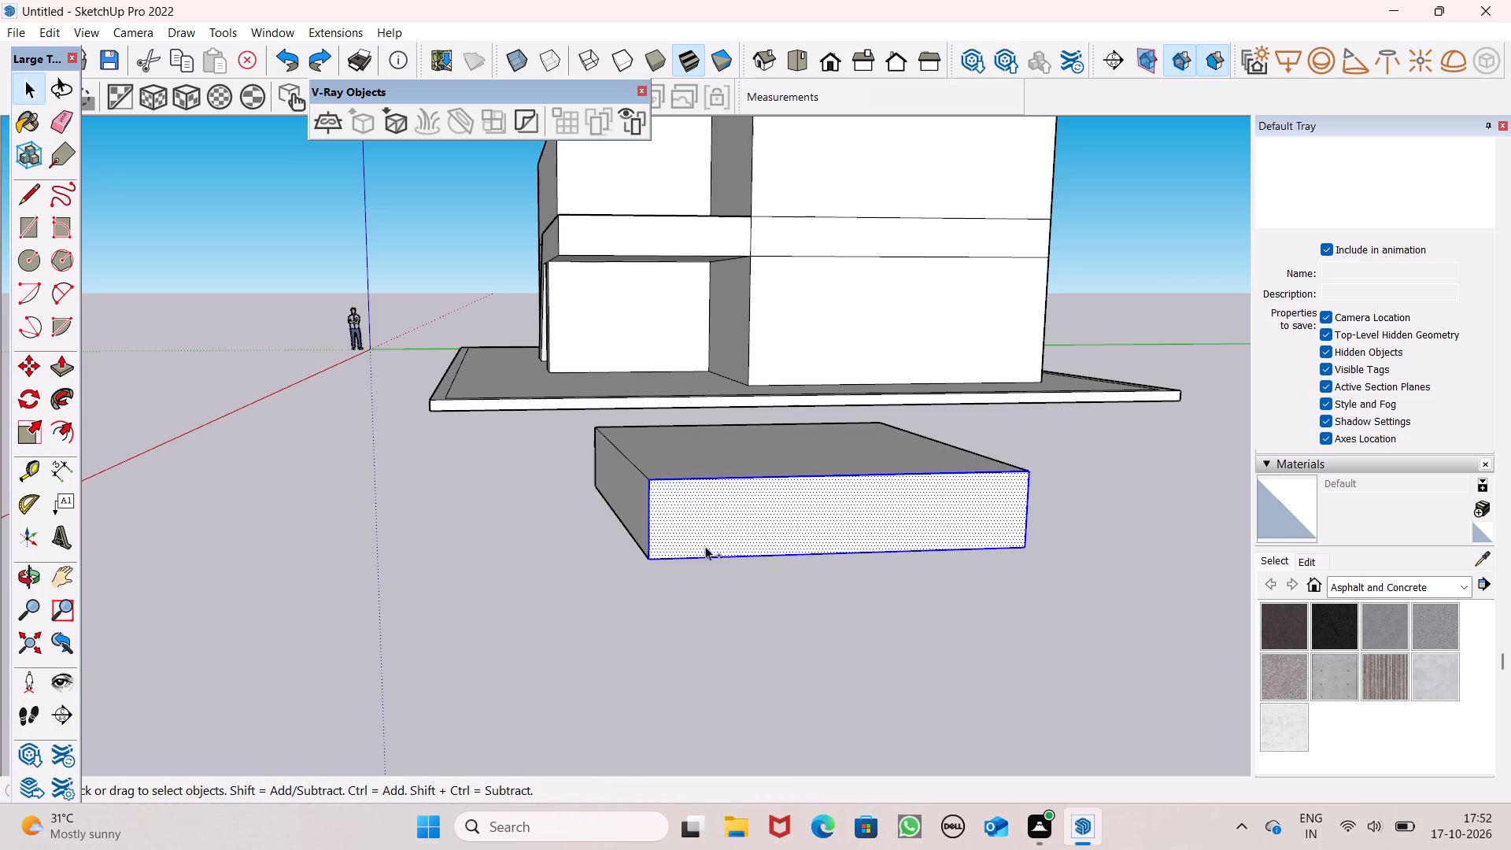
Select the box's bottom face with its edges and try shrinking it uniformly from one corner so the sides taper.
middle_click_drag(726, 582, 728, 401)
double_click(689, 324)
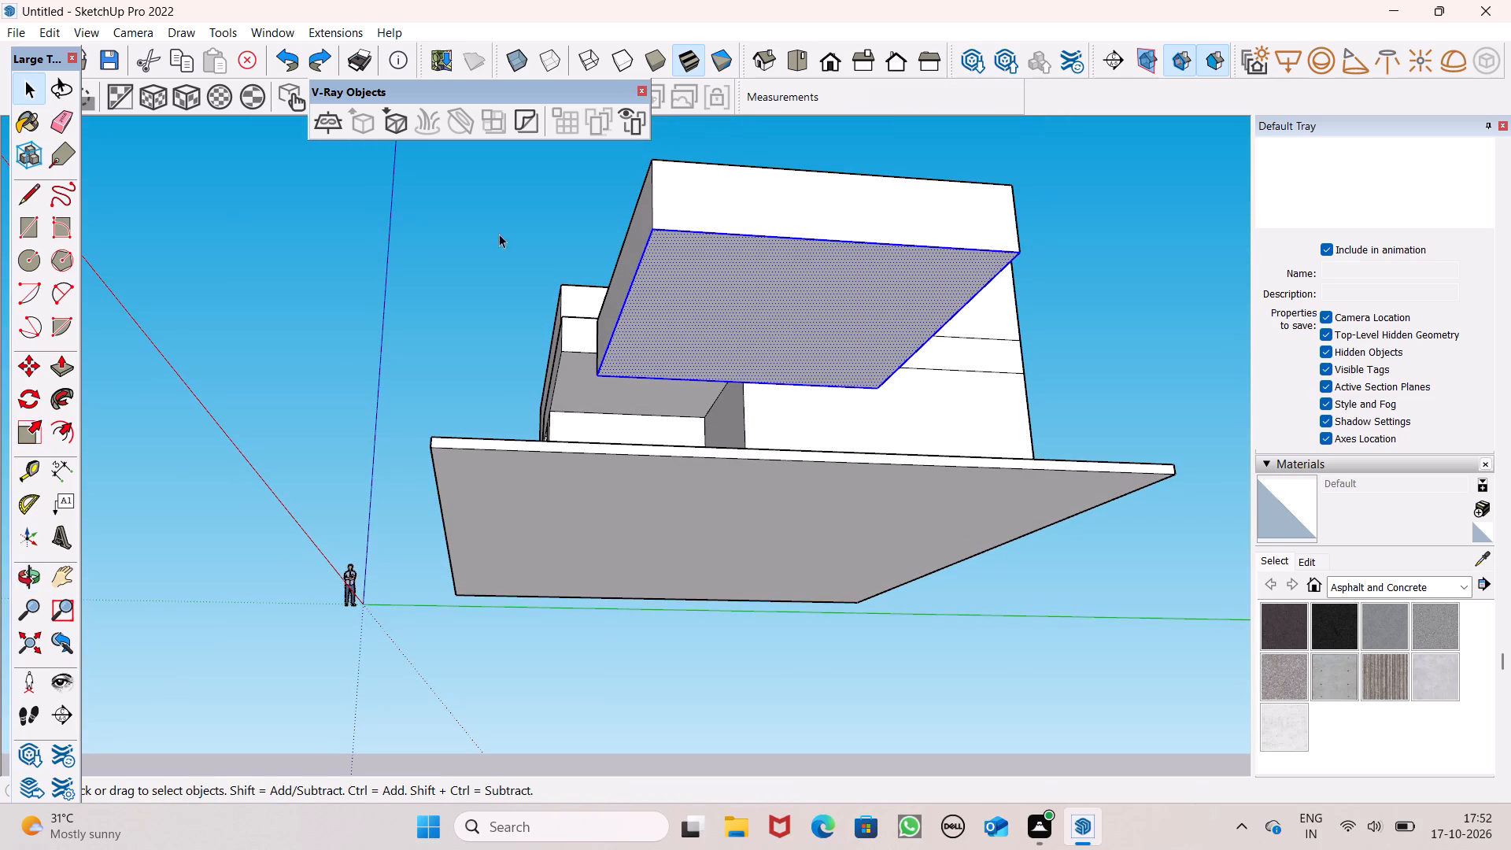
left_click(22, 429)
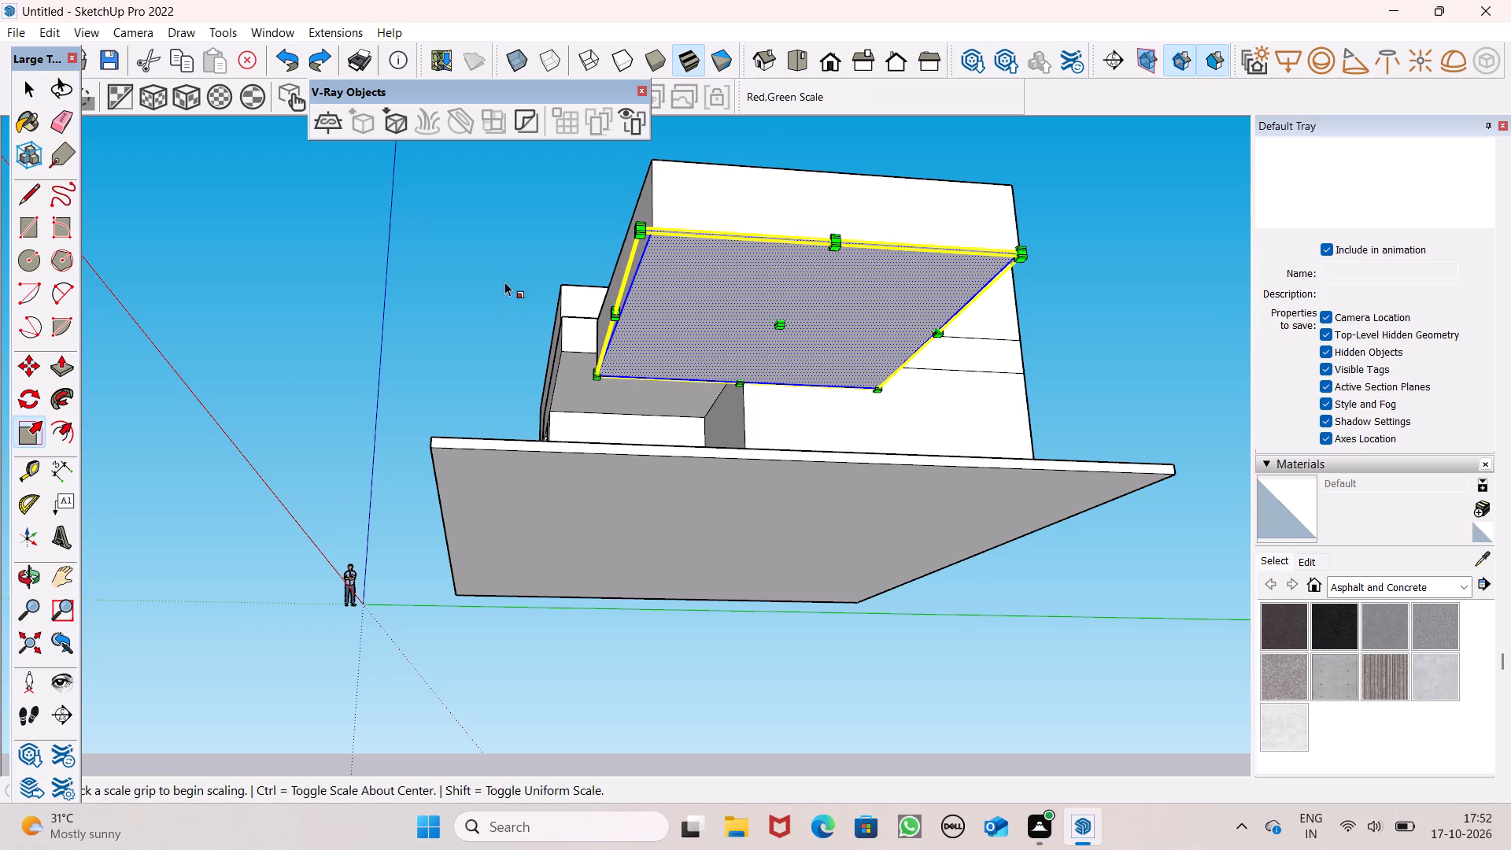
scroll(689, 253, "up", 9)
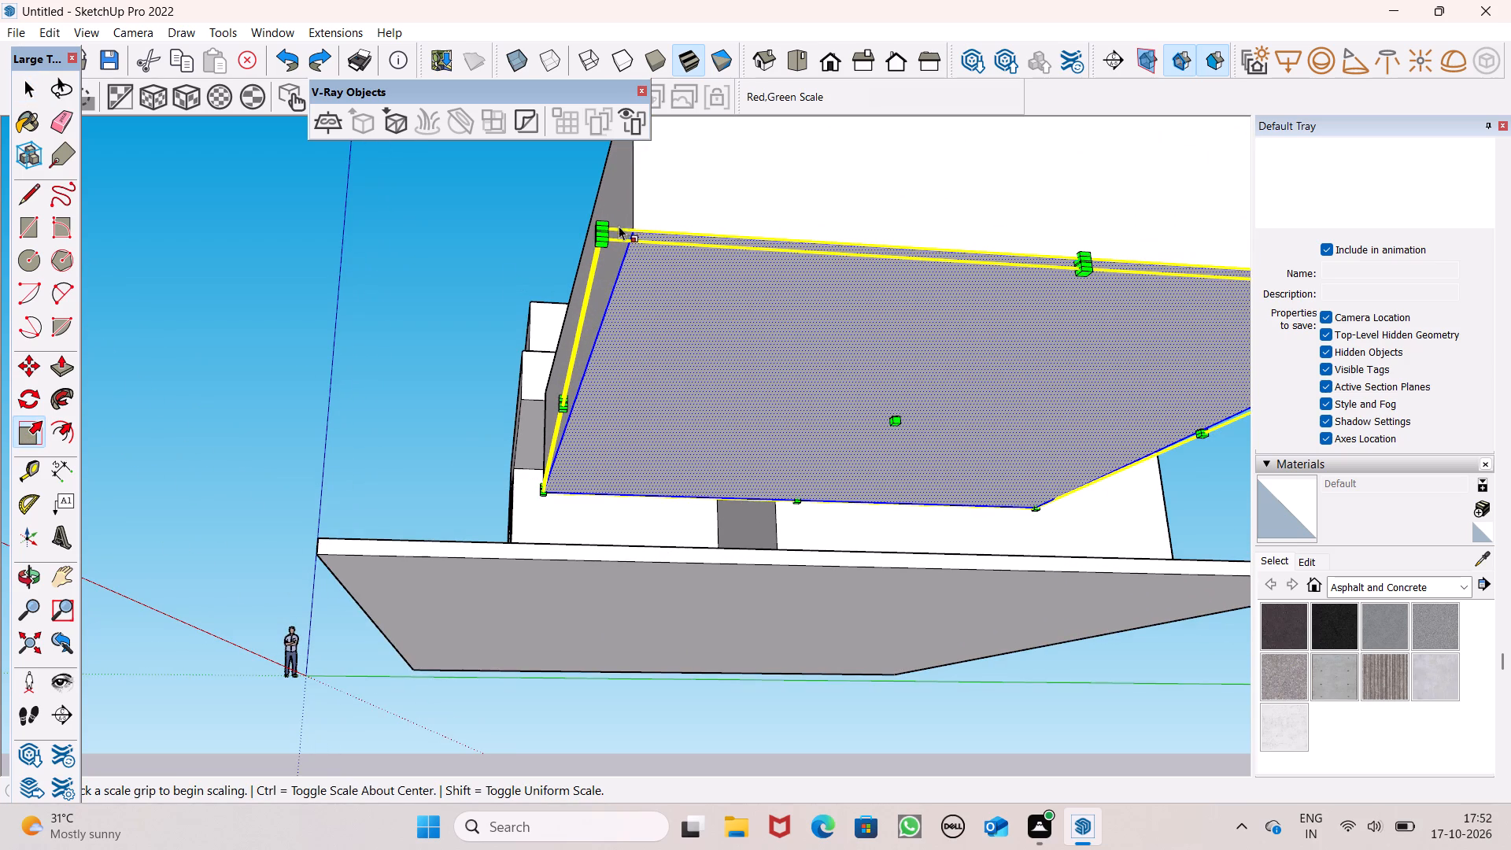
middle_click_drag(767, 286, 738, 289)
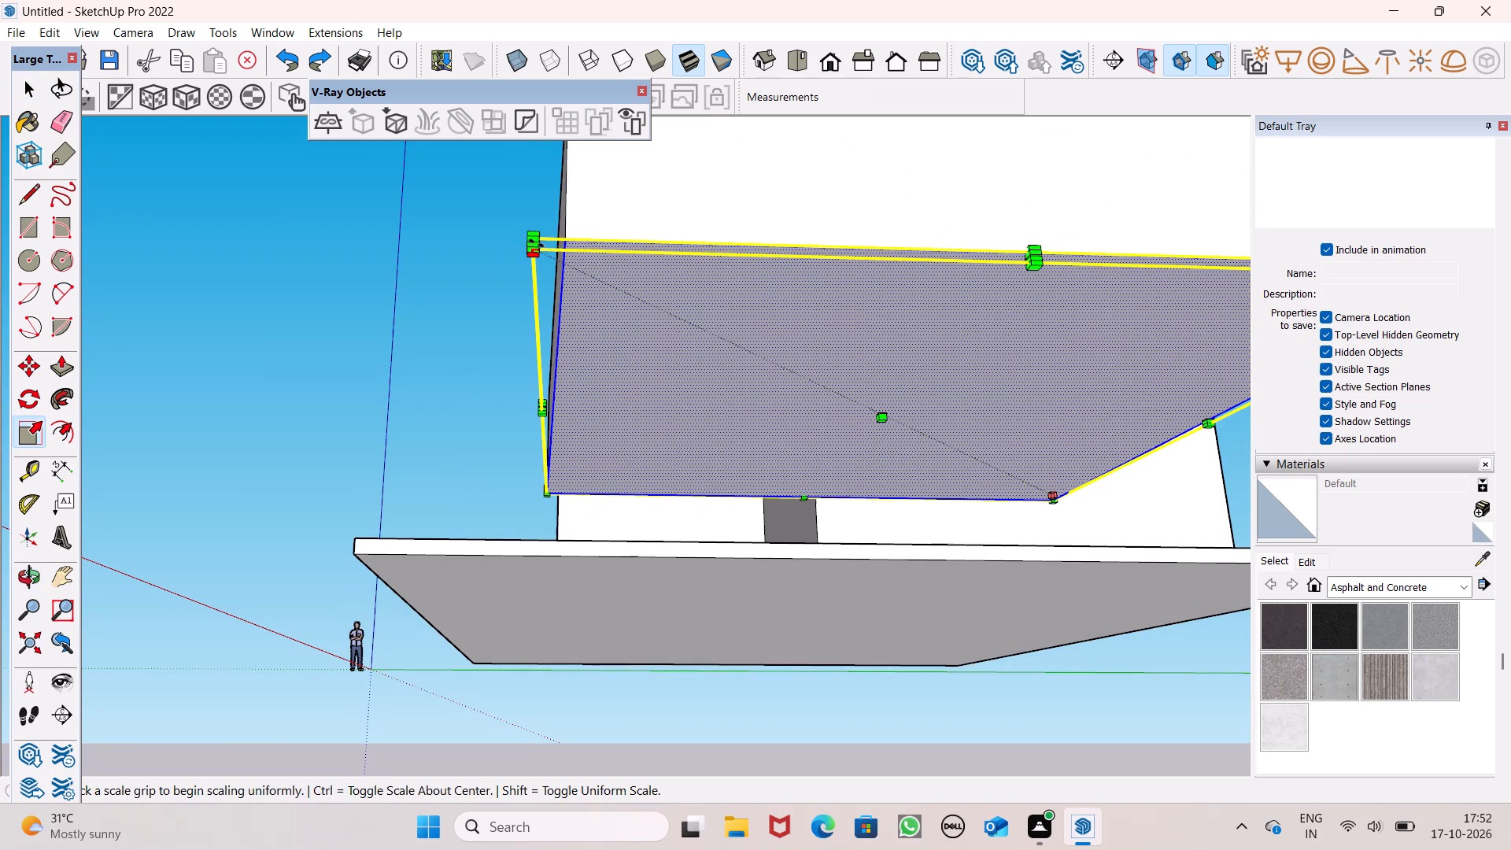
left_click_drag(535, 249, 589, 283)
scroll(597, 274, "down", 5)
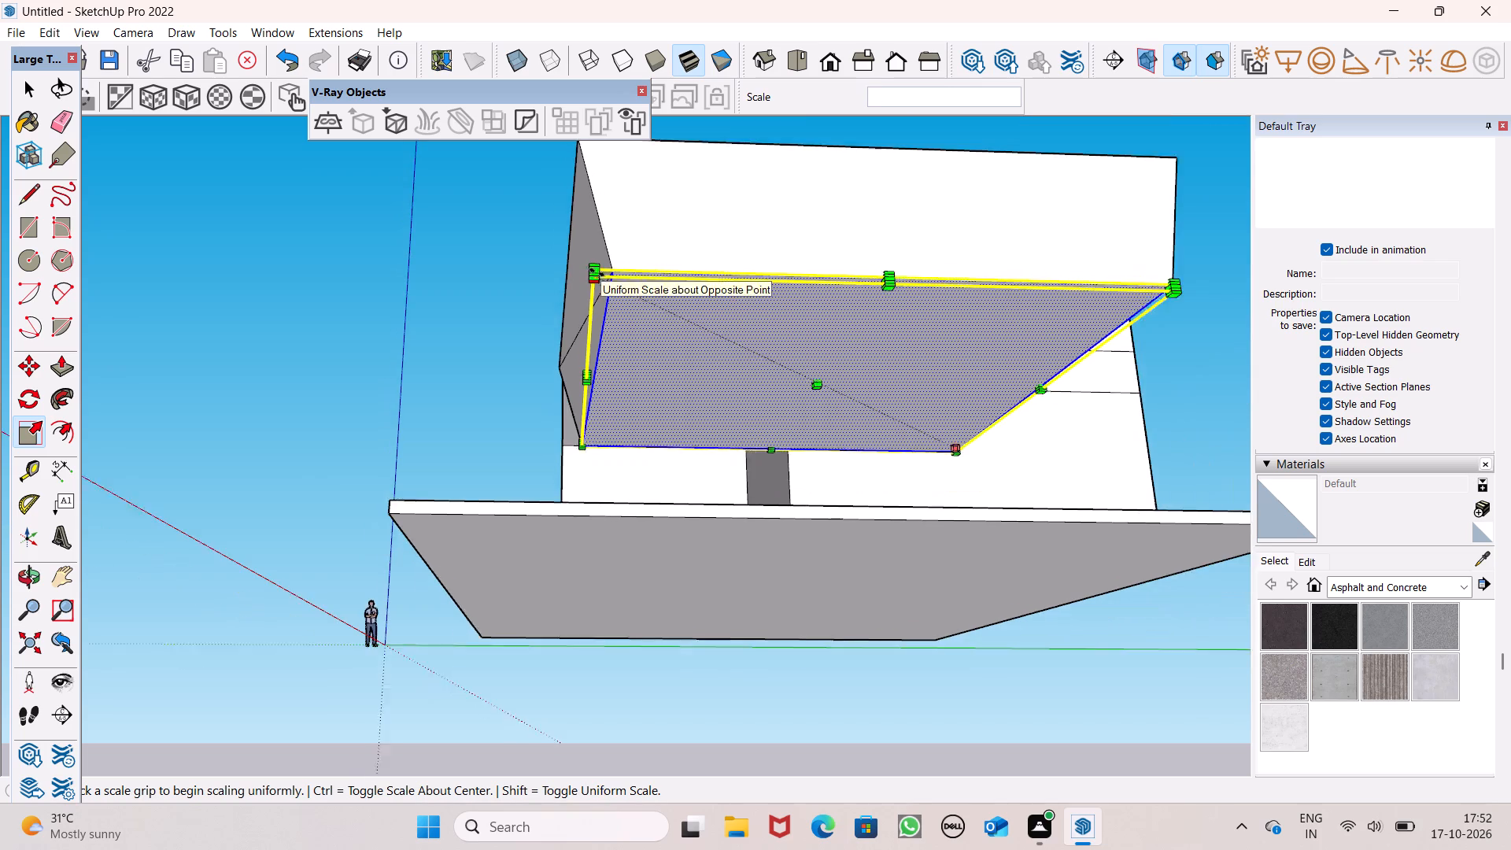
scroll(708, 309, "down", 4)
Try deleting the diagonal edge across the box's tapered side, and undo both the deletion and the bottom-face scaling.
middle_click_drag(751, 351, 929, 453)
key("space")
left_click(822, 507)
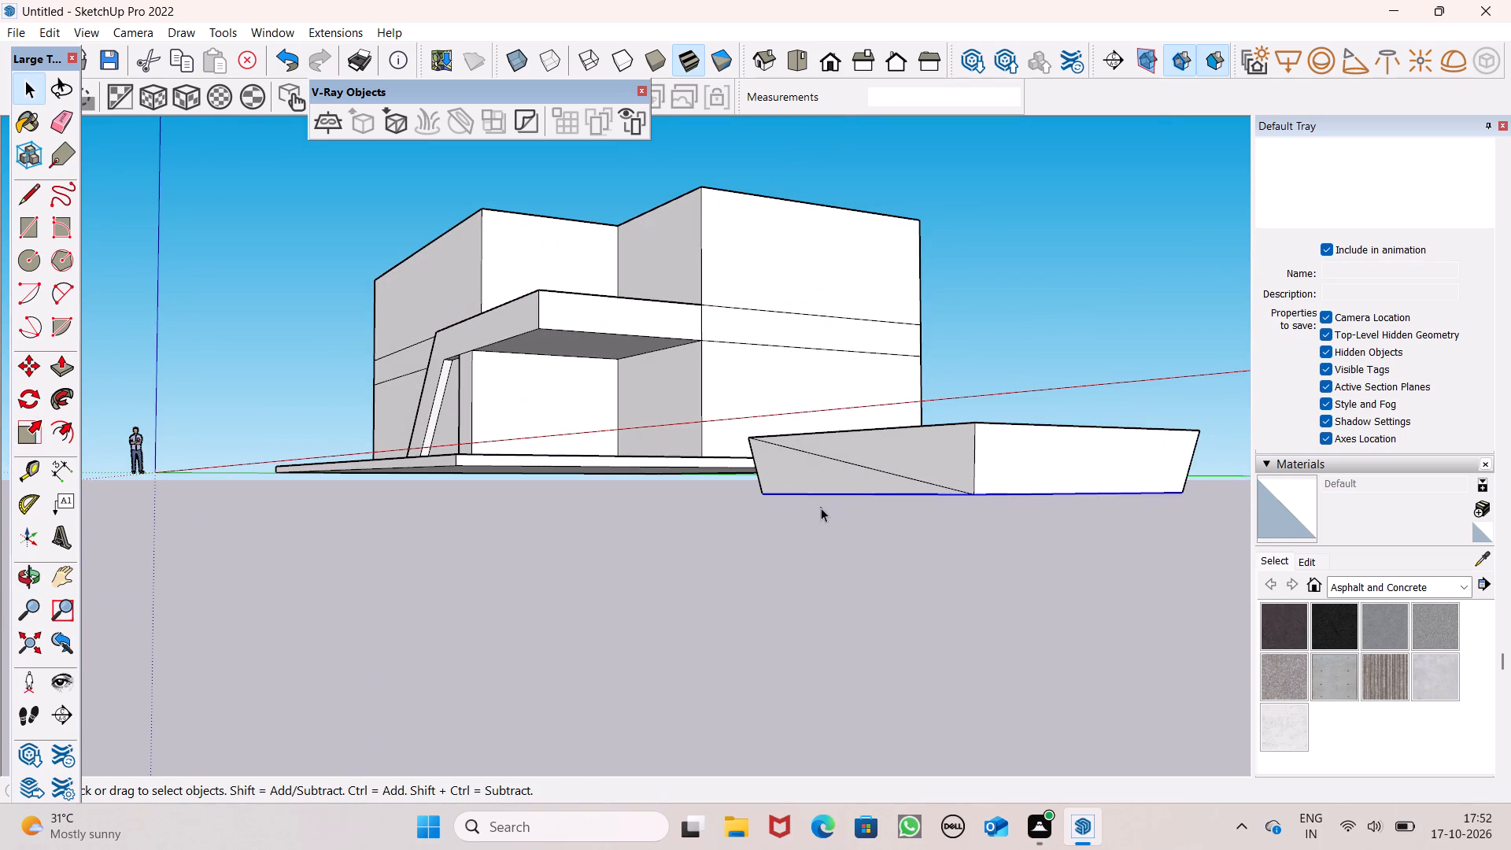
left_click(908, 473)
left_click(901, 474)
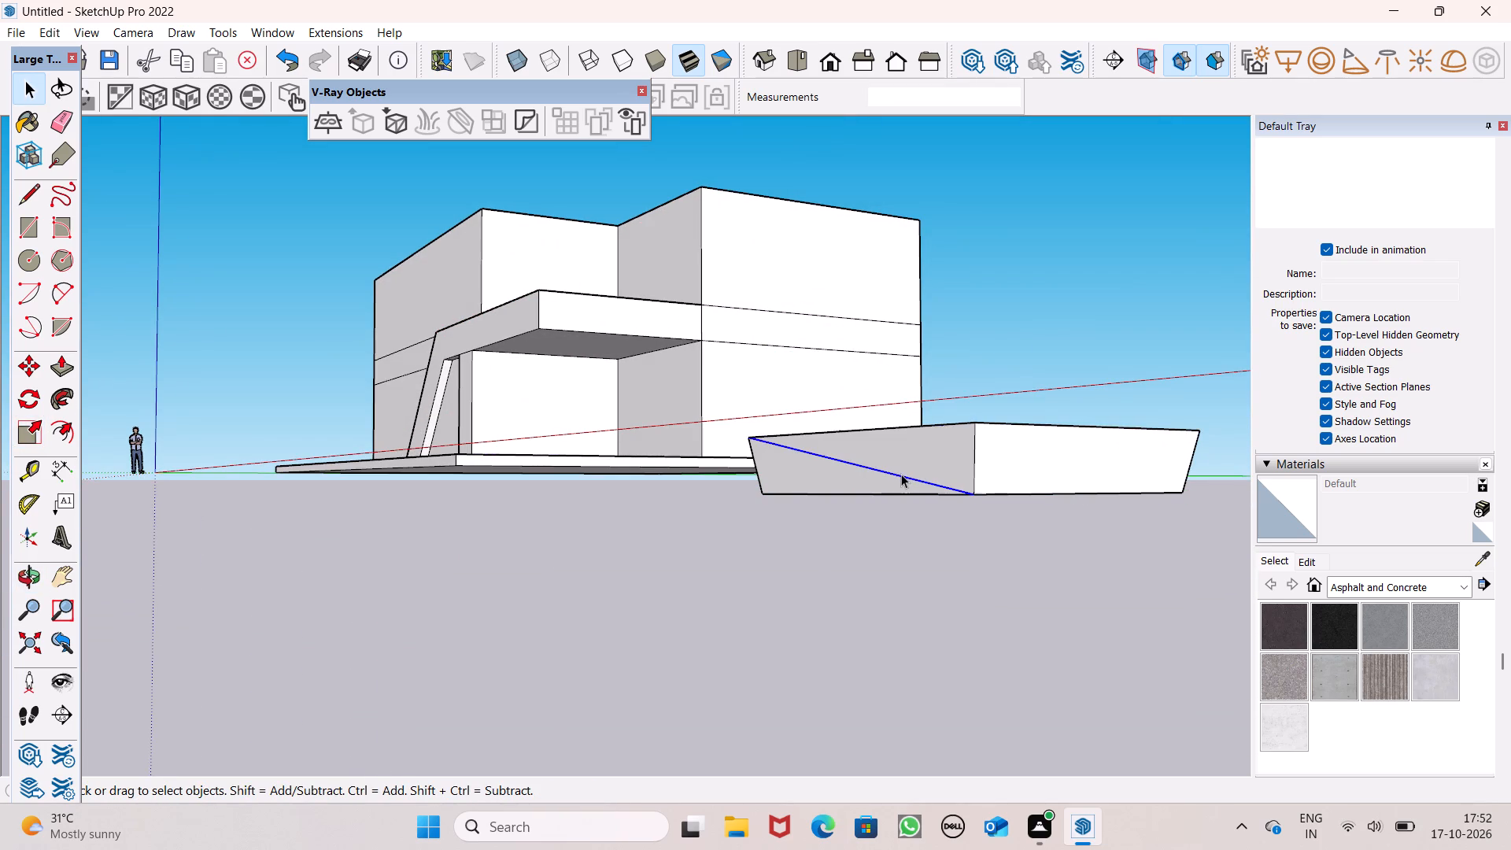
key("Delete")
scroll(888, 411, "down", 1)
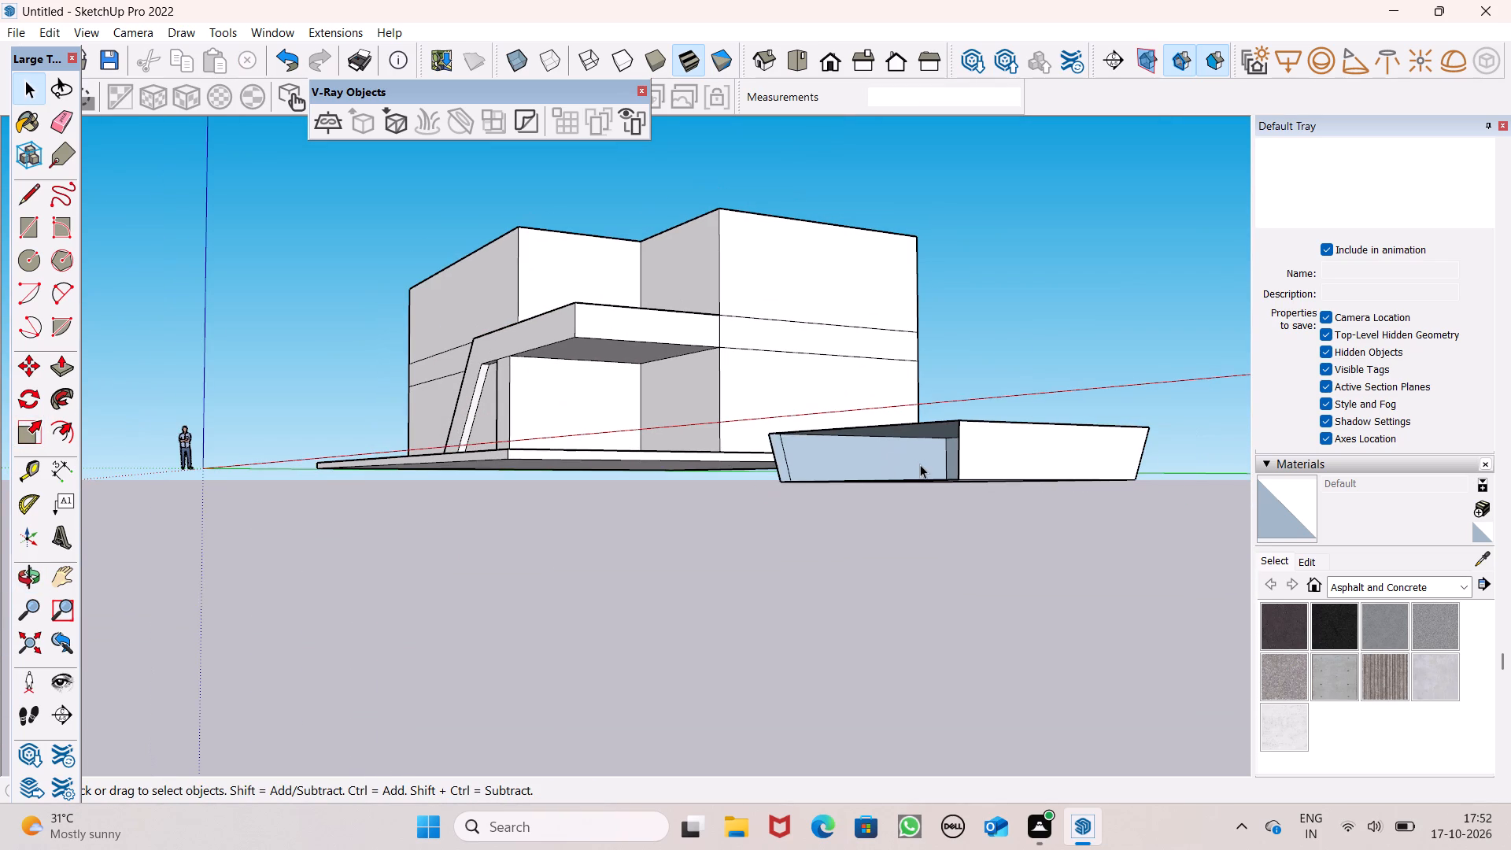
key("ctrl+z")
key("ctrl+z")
Reselect the box's bottom face with its edges and shrink it uniformly to about 0.41 from its corner for a steep taper.
middle_click_drag(953, 483, 826, 379)
double_click(693, 299)
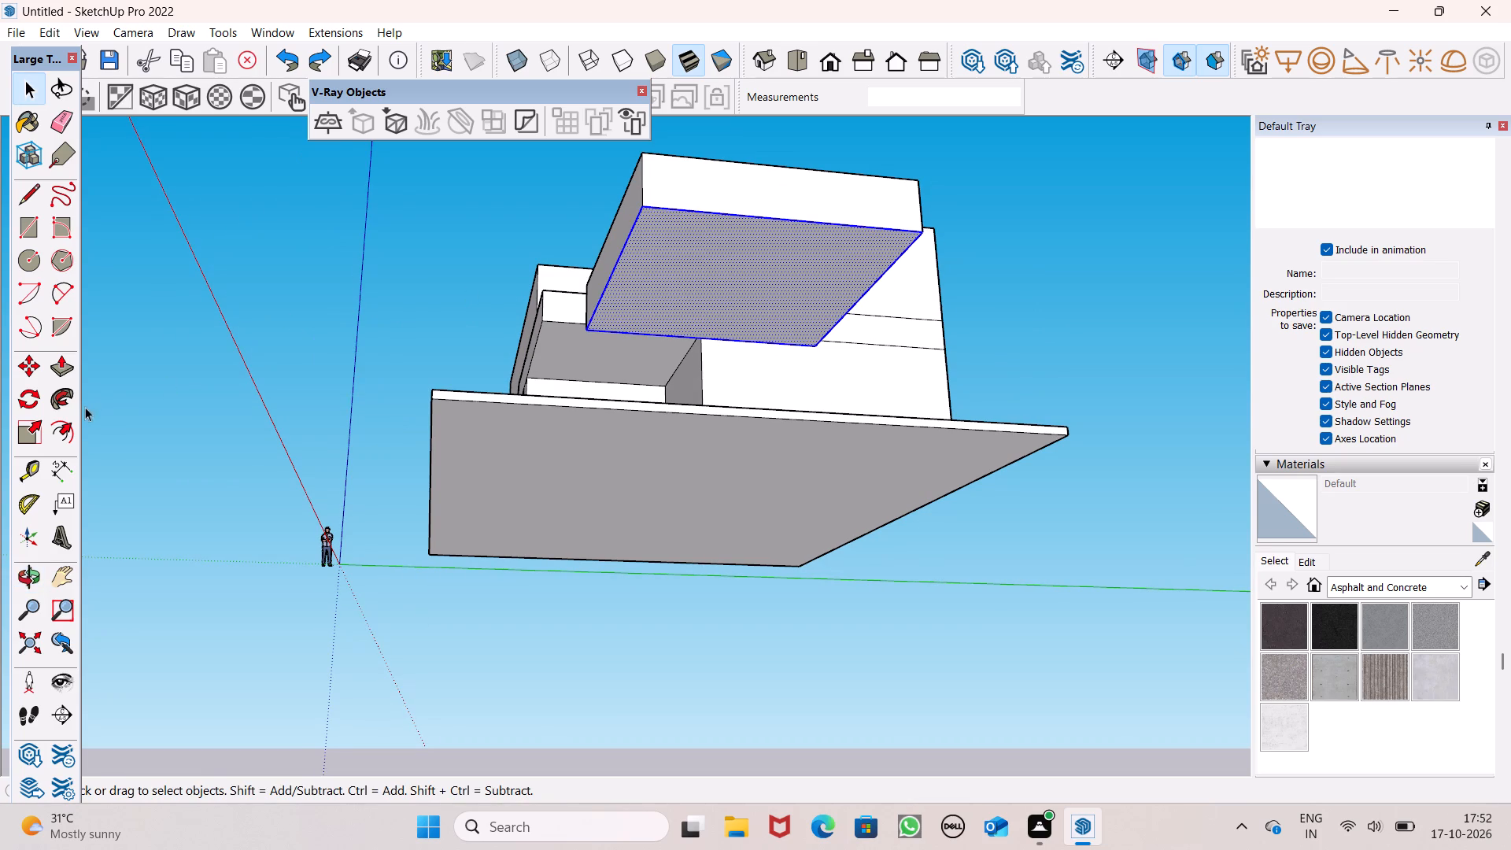
left_click_drag(21, 440, 57, 428)
left_click(19, 428)
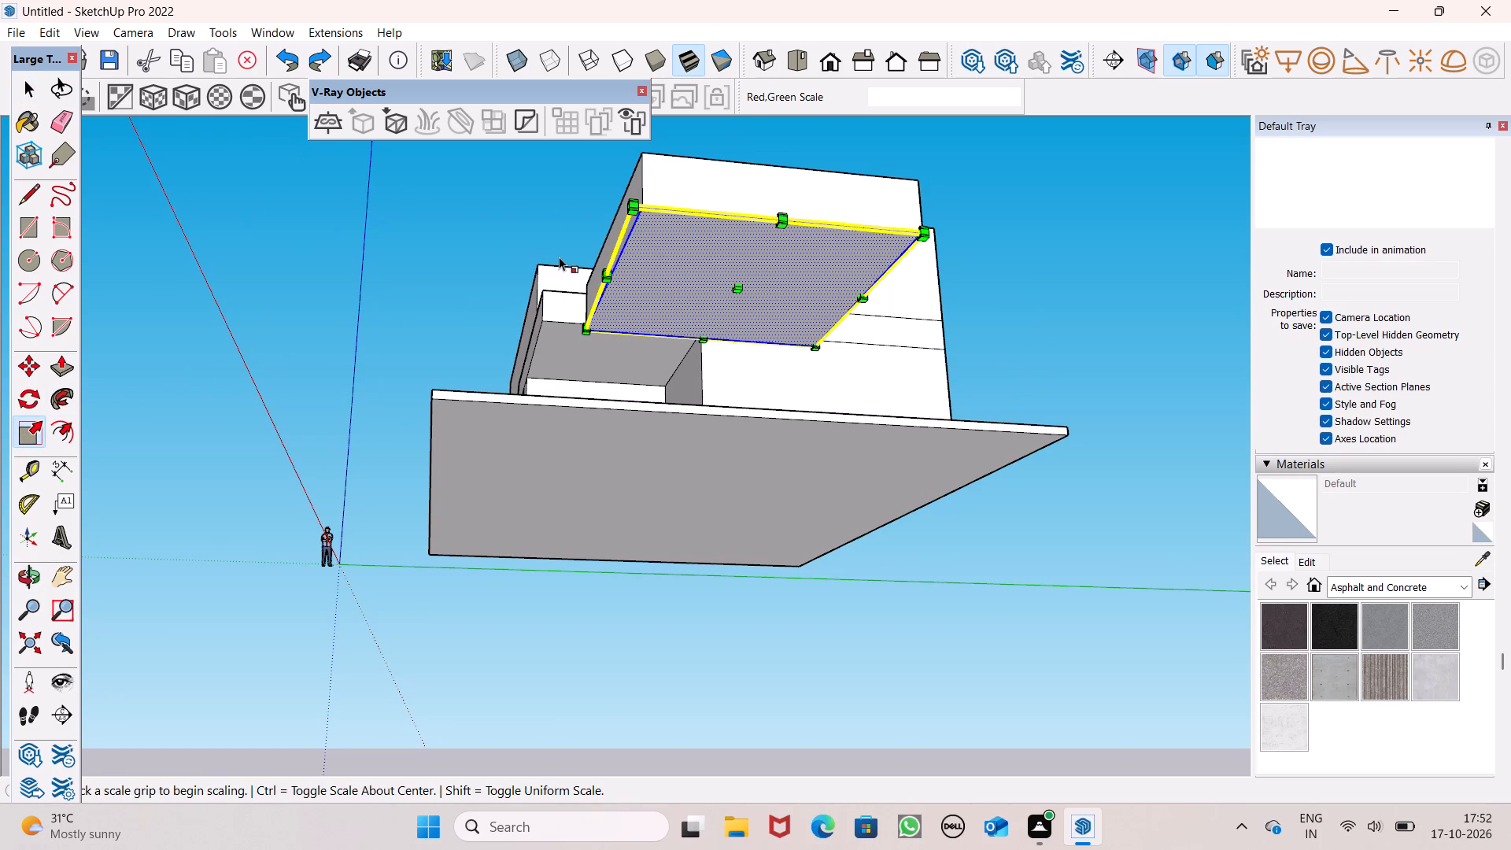
scroll(661, 212, "up", 13)
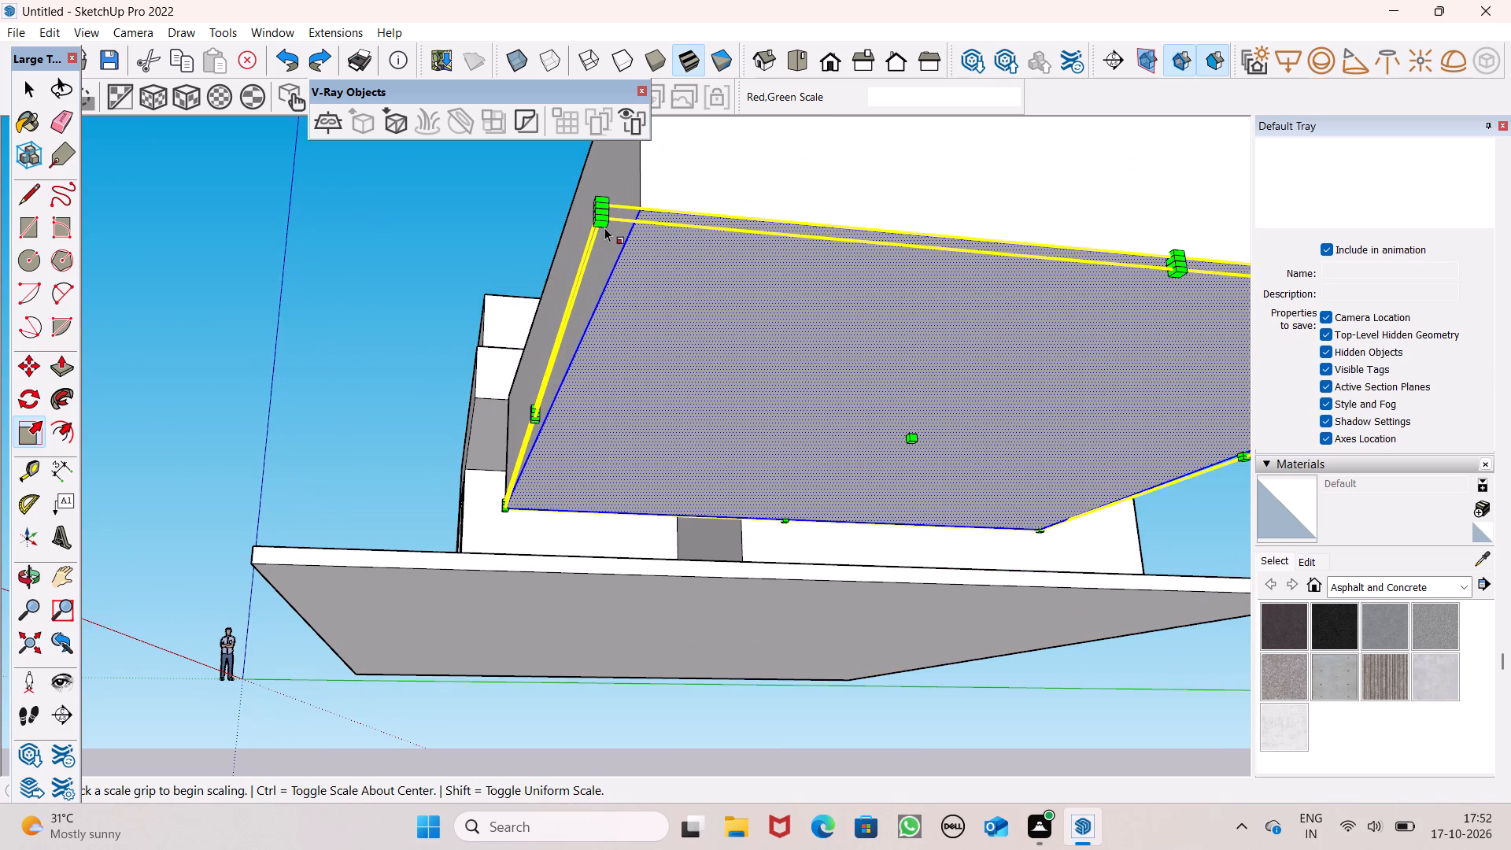
left_click_drag(604, 227, 632, 253)
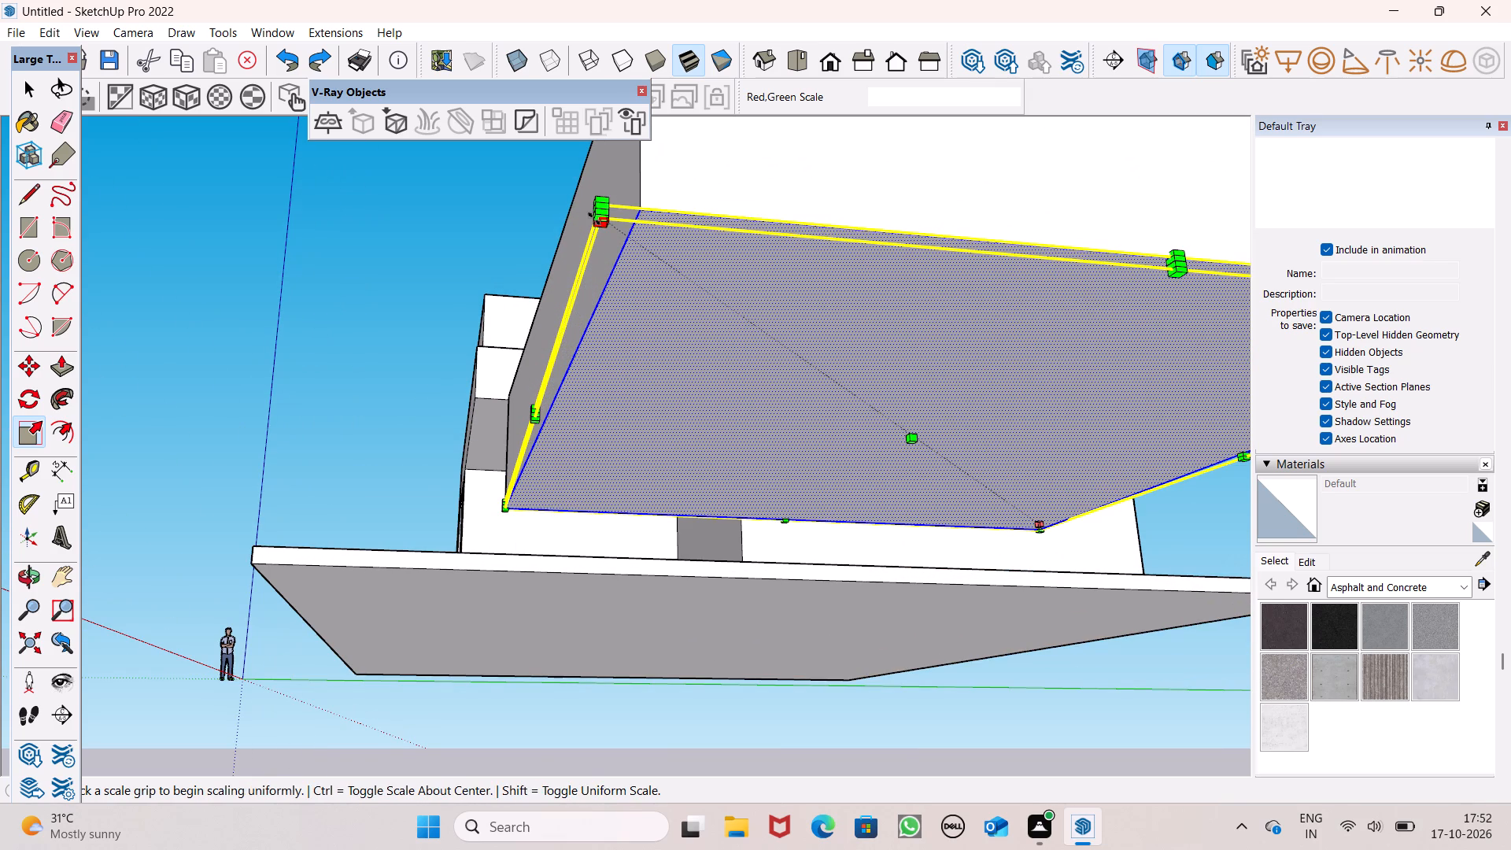
left_click_drag(596, 218, 714, 312)
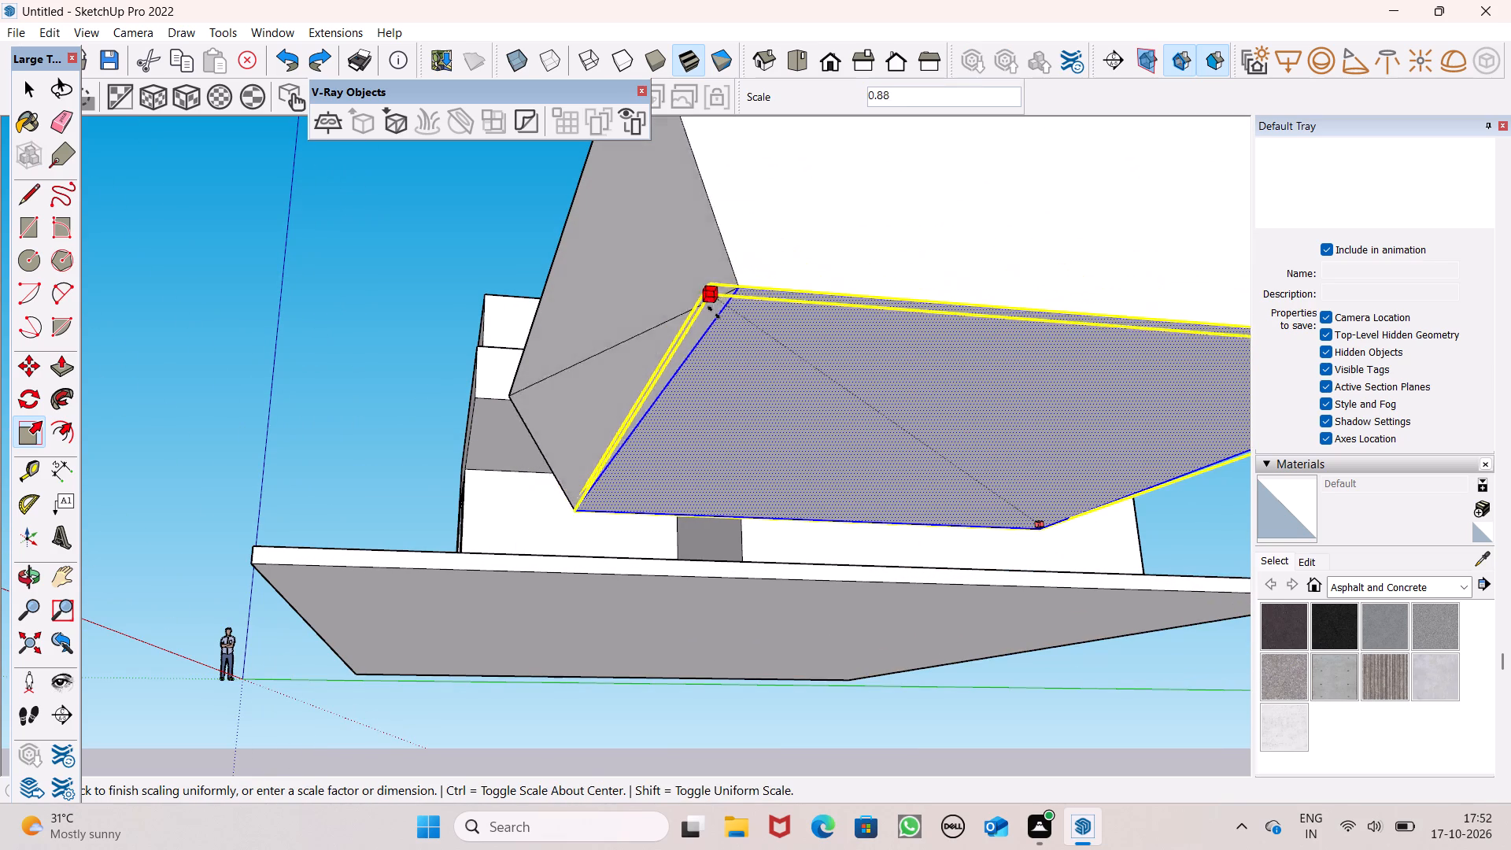
left_click_drag(714, 312, 1015, 364)
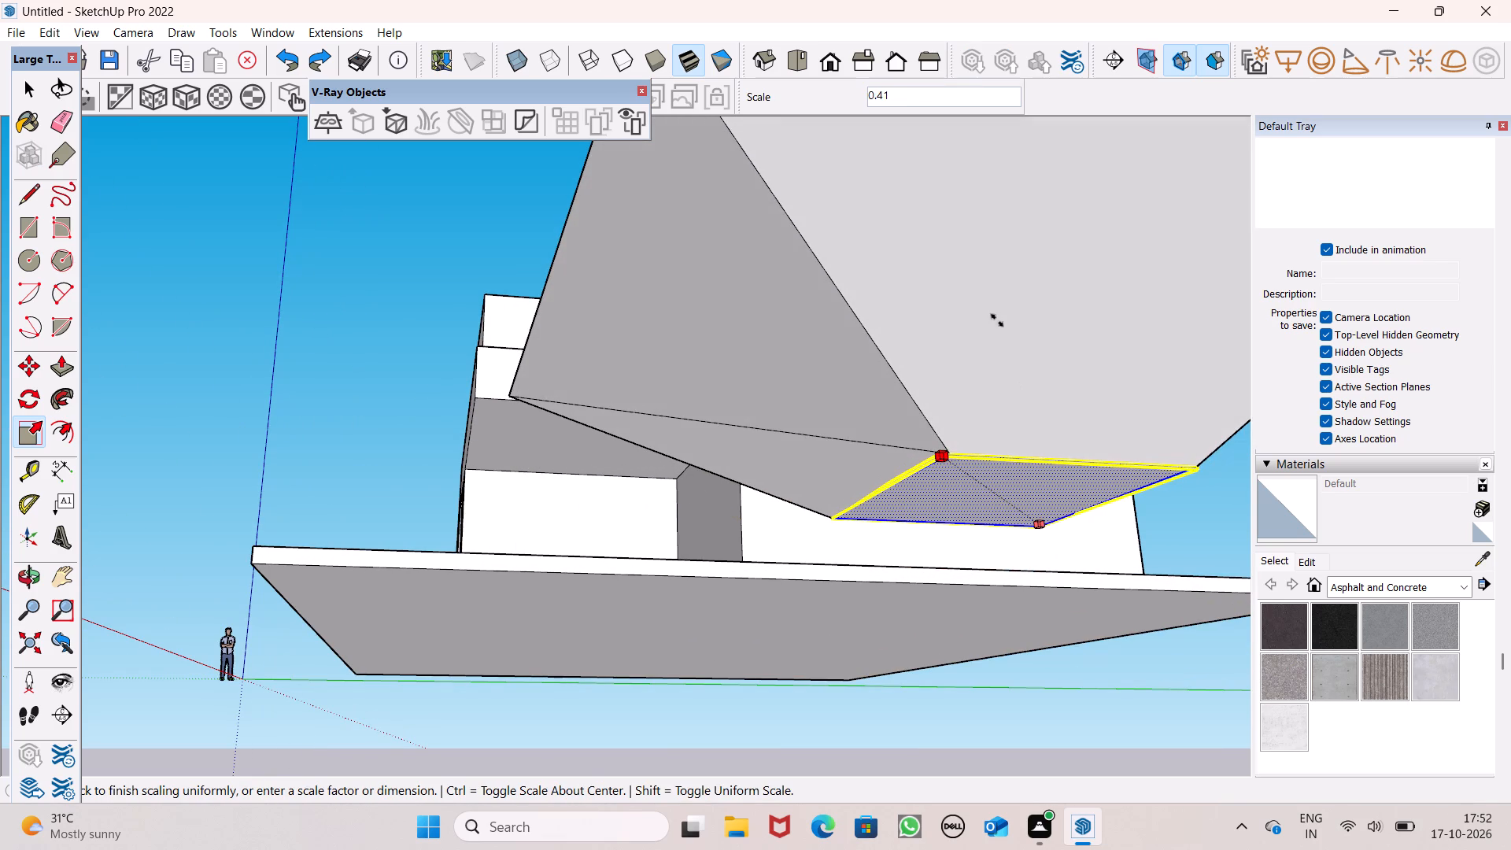
scroll(996, 311, "down", 11)
scroll(1006, 231, "down", 3)
middle_click_drag(1007, 232, 974, 298)
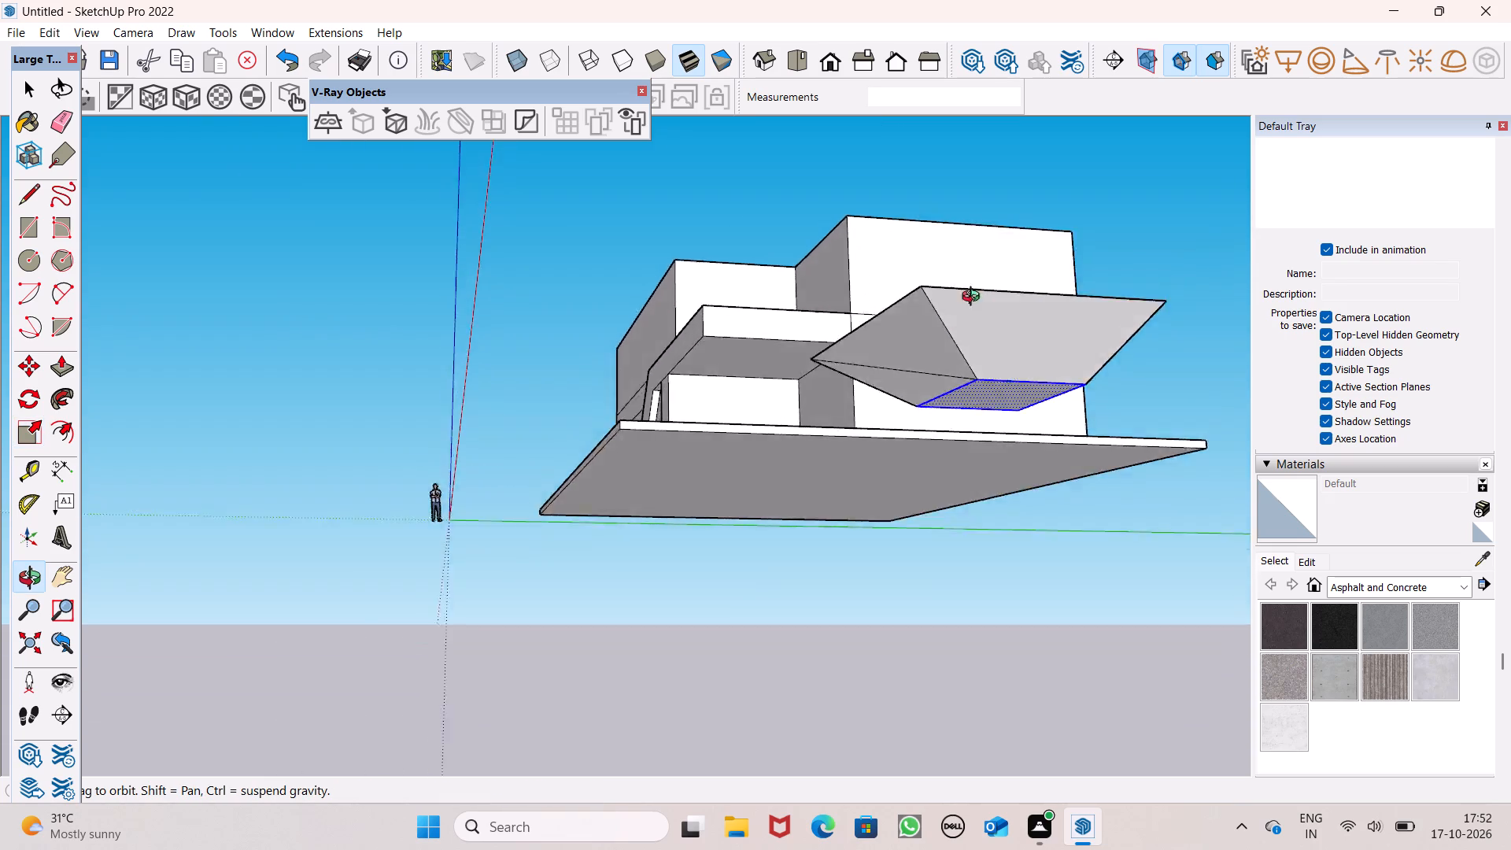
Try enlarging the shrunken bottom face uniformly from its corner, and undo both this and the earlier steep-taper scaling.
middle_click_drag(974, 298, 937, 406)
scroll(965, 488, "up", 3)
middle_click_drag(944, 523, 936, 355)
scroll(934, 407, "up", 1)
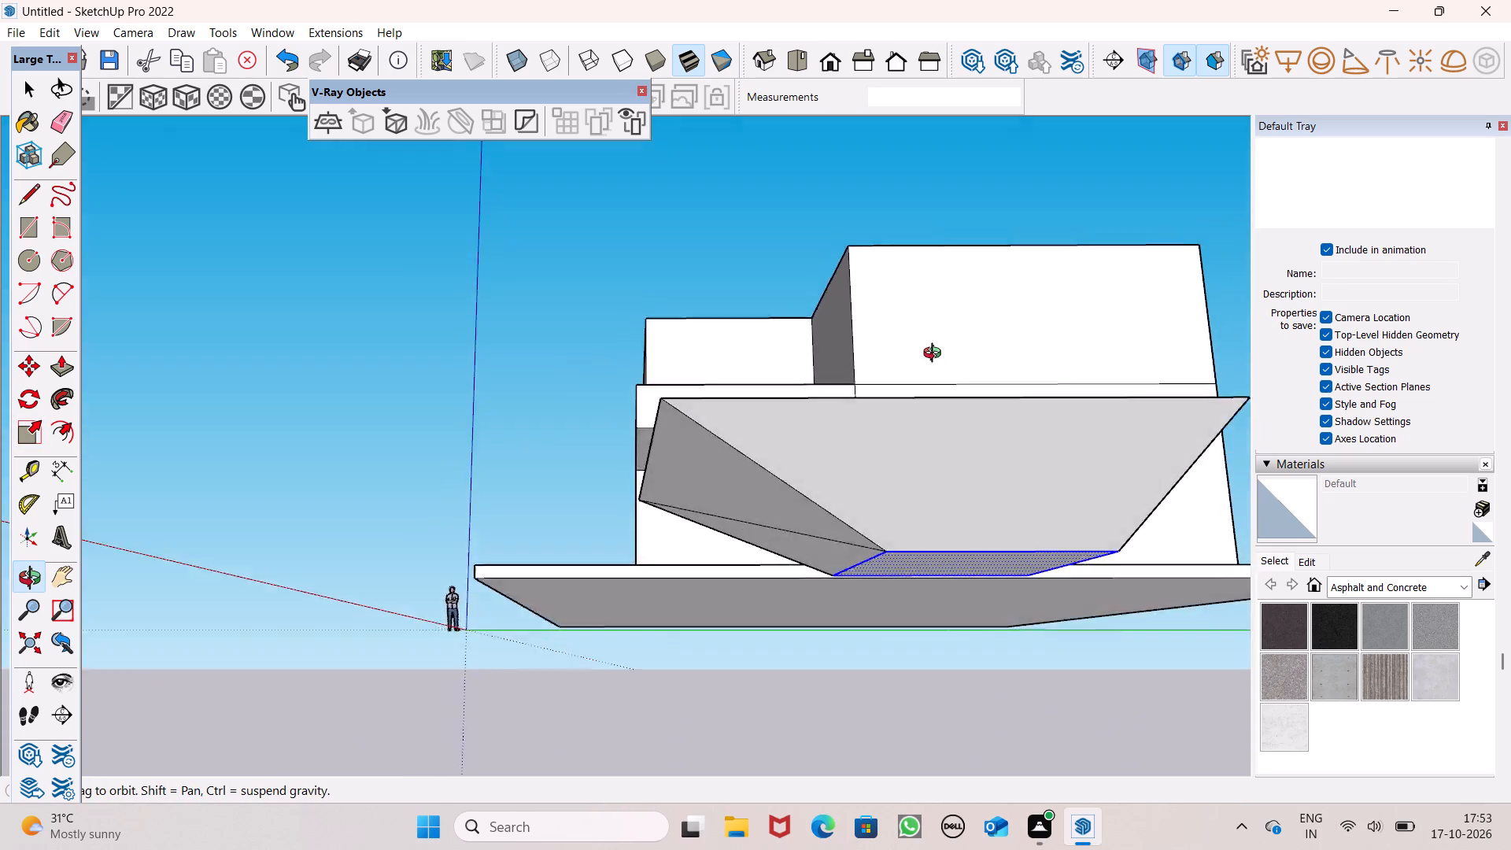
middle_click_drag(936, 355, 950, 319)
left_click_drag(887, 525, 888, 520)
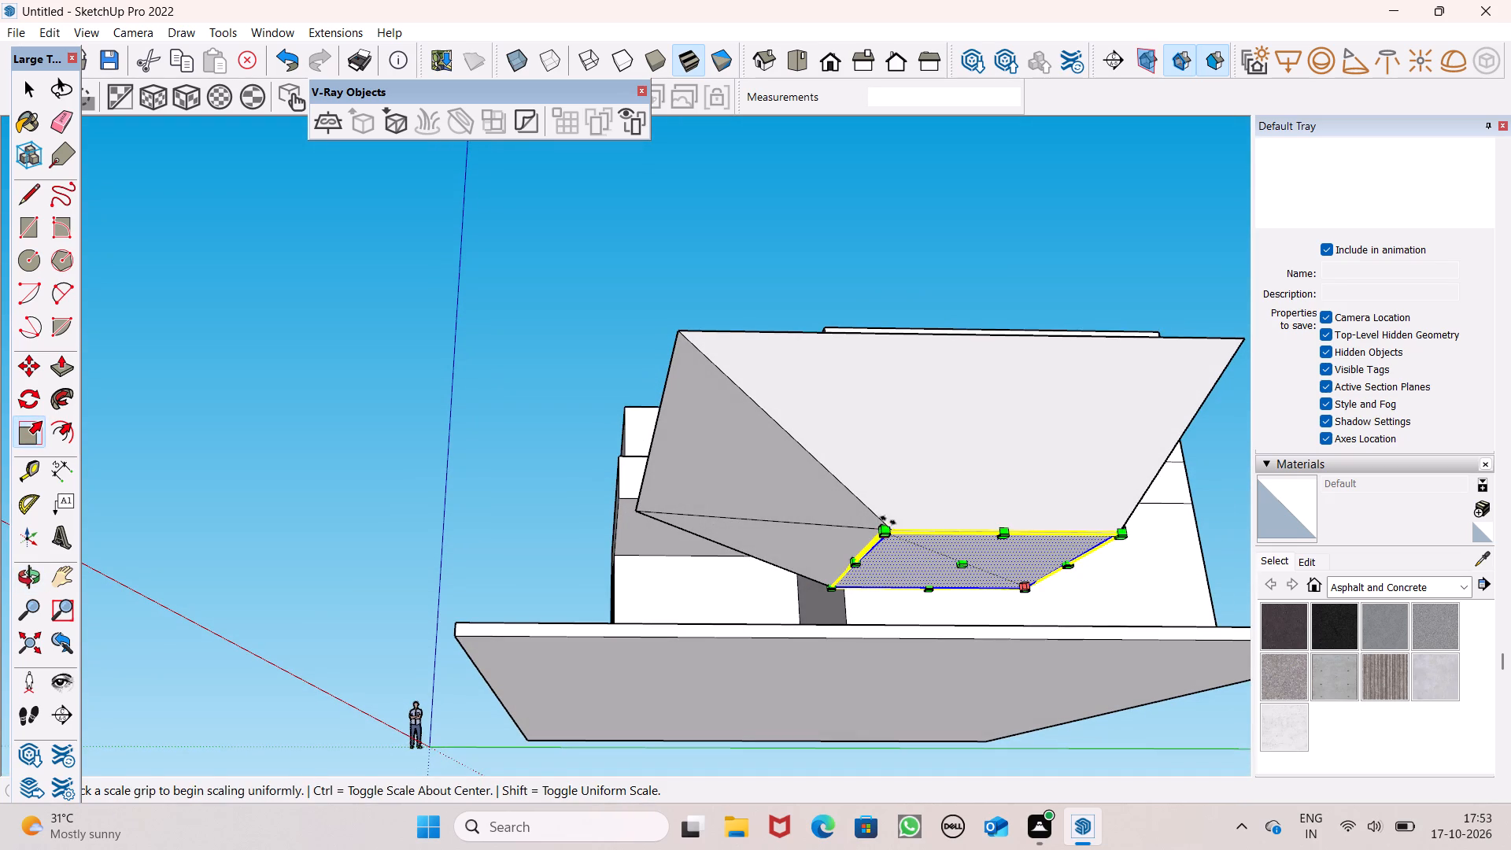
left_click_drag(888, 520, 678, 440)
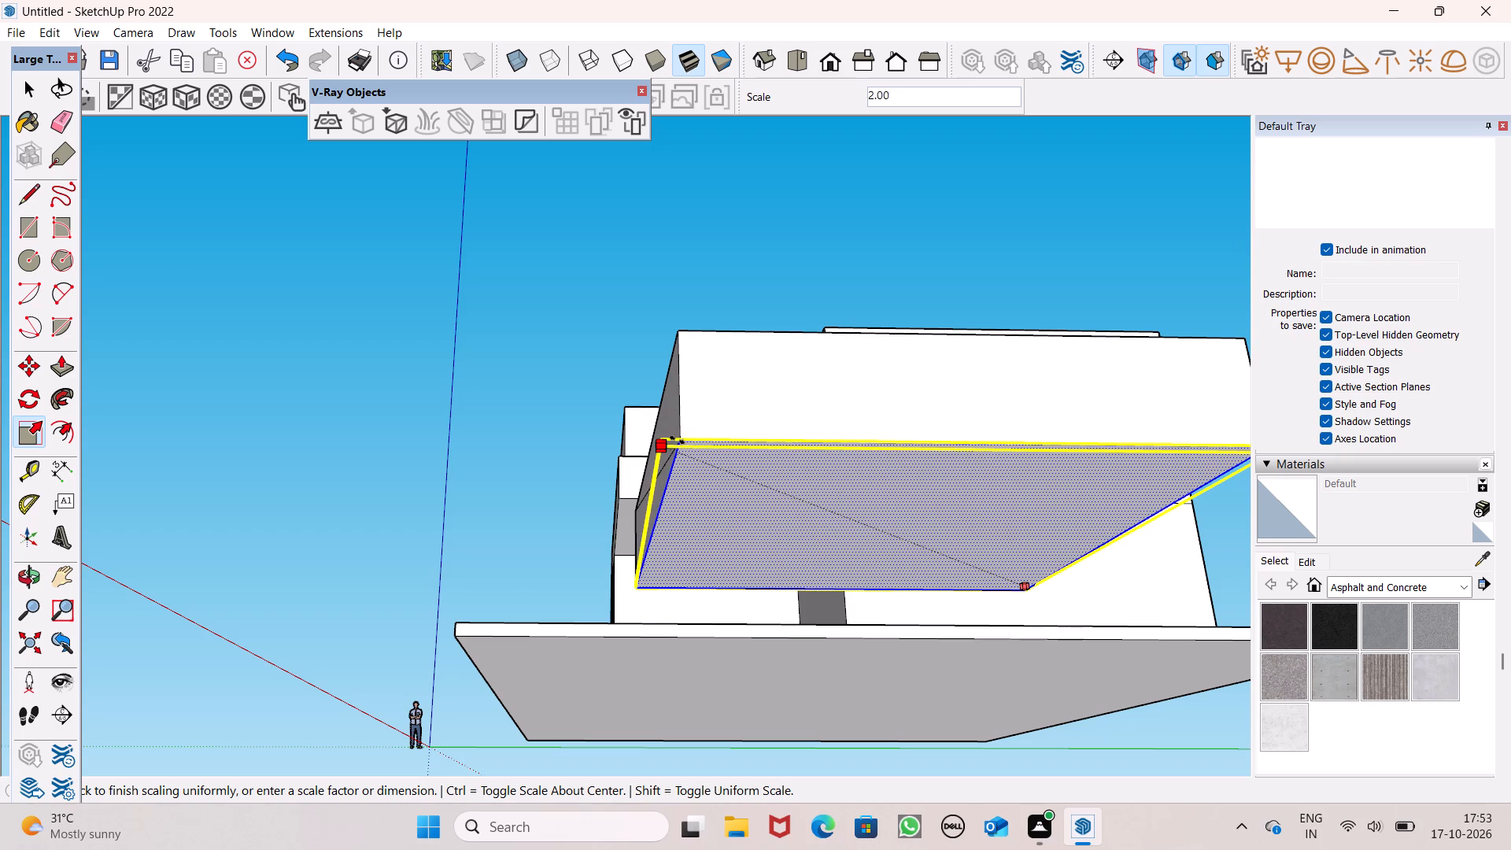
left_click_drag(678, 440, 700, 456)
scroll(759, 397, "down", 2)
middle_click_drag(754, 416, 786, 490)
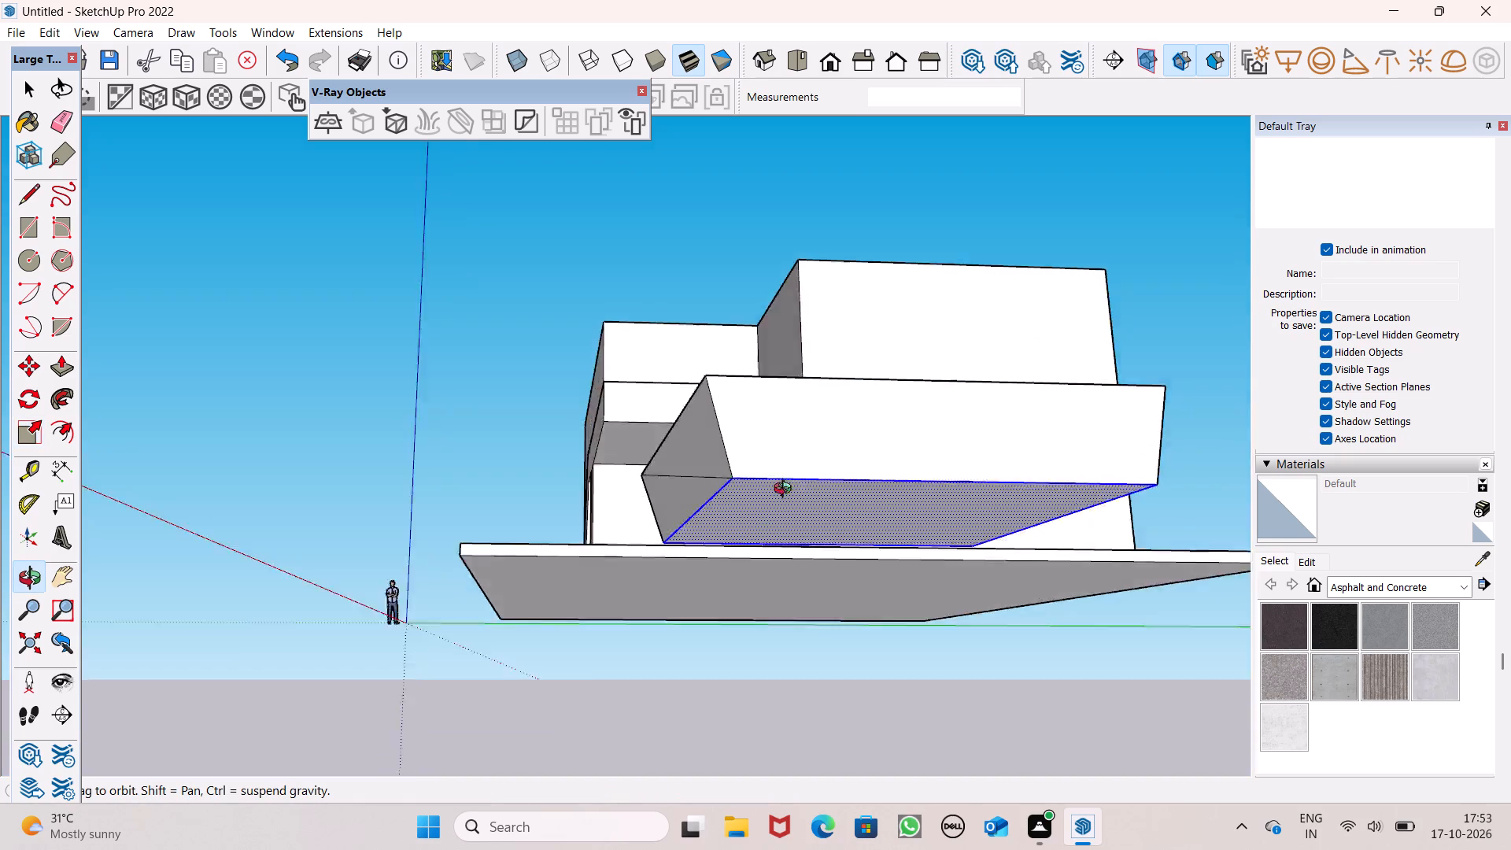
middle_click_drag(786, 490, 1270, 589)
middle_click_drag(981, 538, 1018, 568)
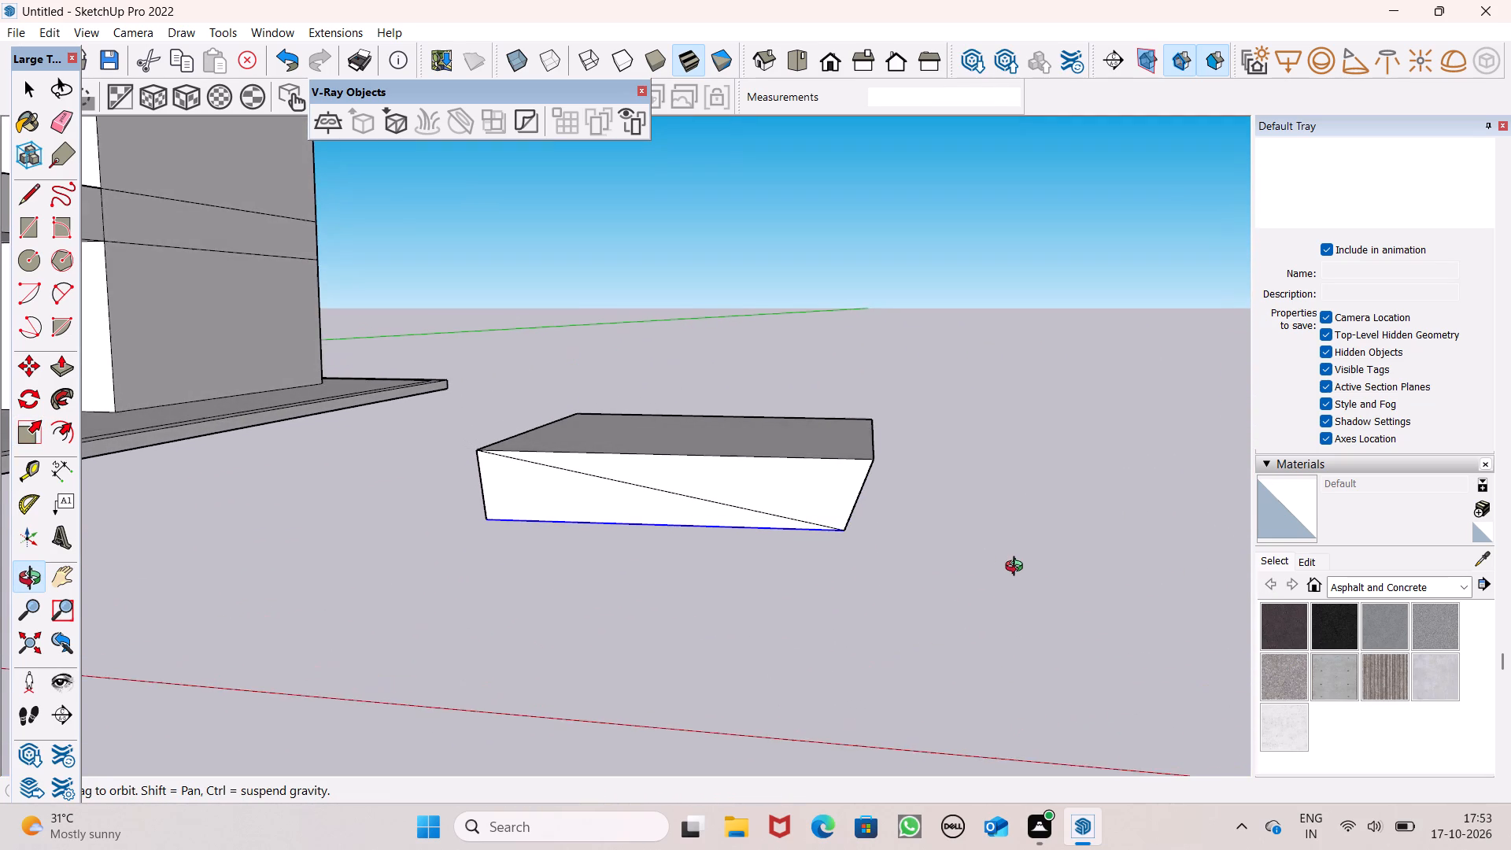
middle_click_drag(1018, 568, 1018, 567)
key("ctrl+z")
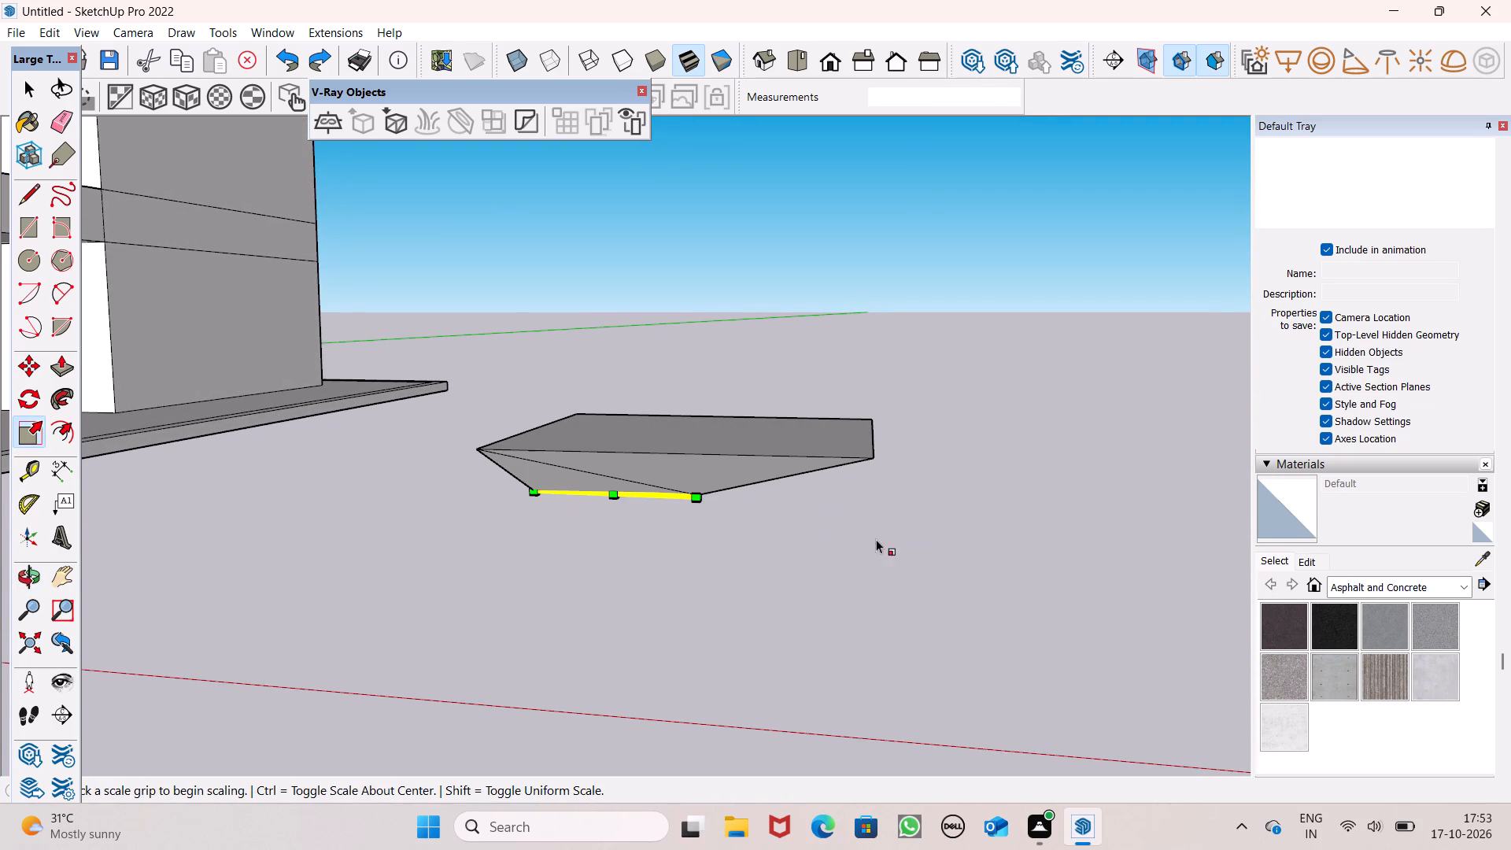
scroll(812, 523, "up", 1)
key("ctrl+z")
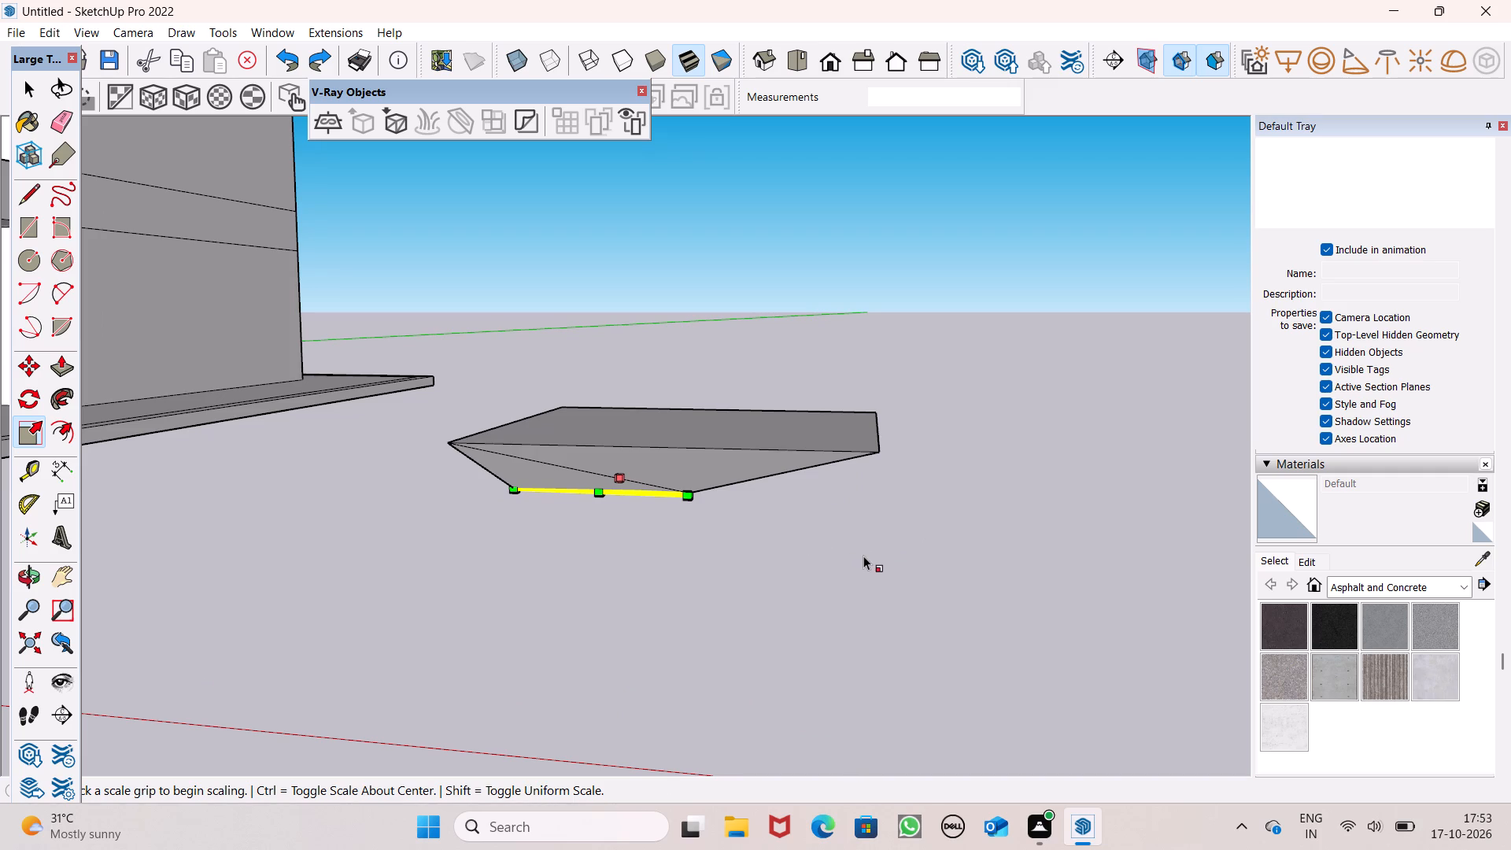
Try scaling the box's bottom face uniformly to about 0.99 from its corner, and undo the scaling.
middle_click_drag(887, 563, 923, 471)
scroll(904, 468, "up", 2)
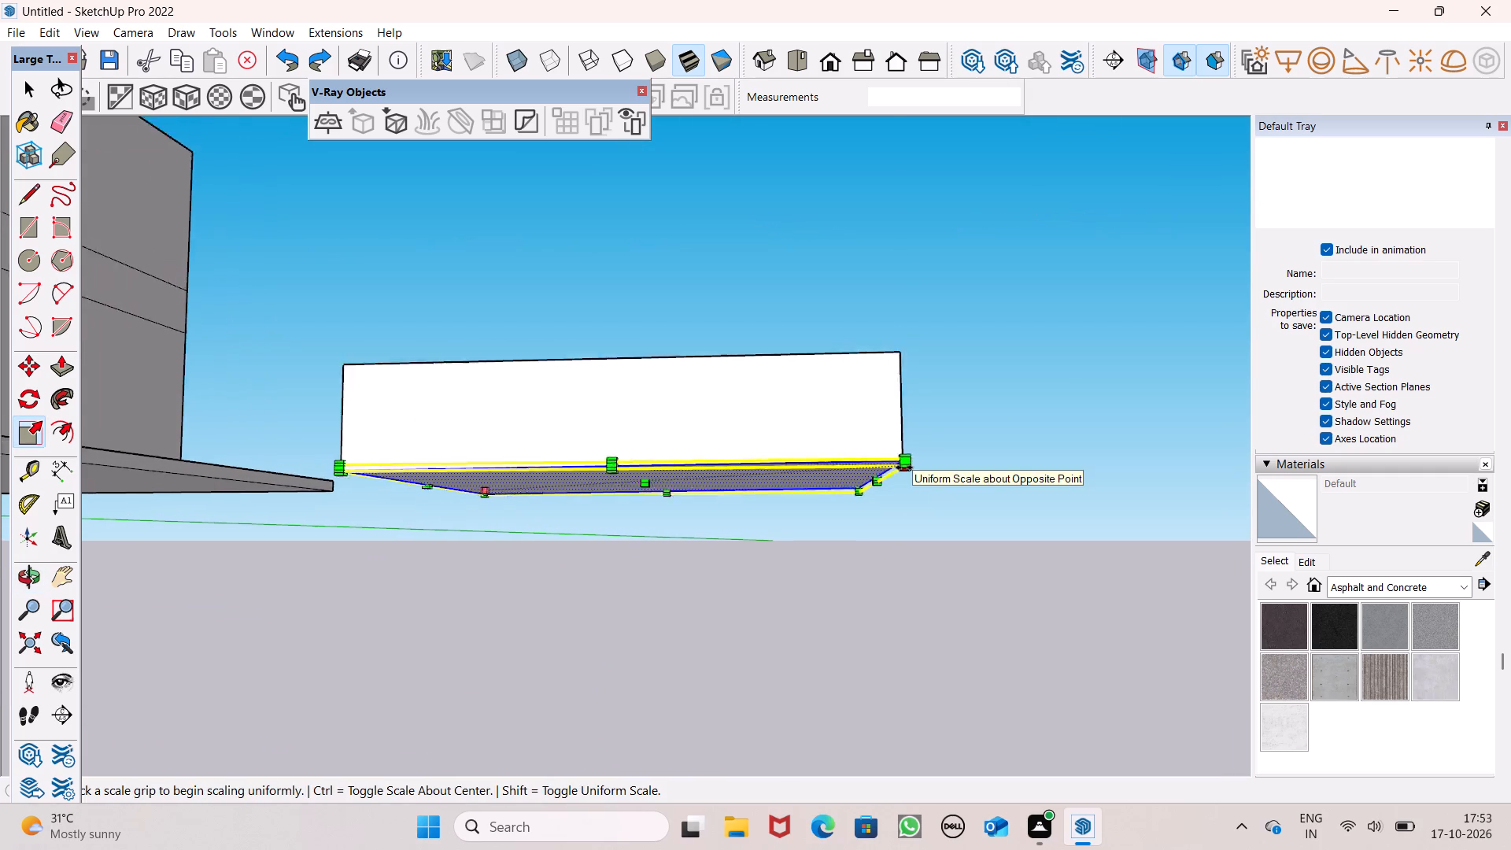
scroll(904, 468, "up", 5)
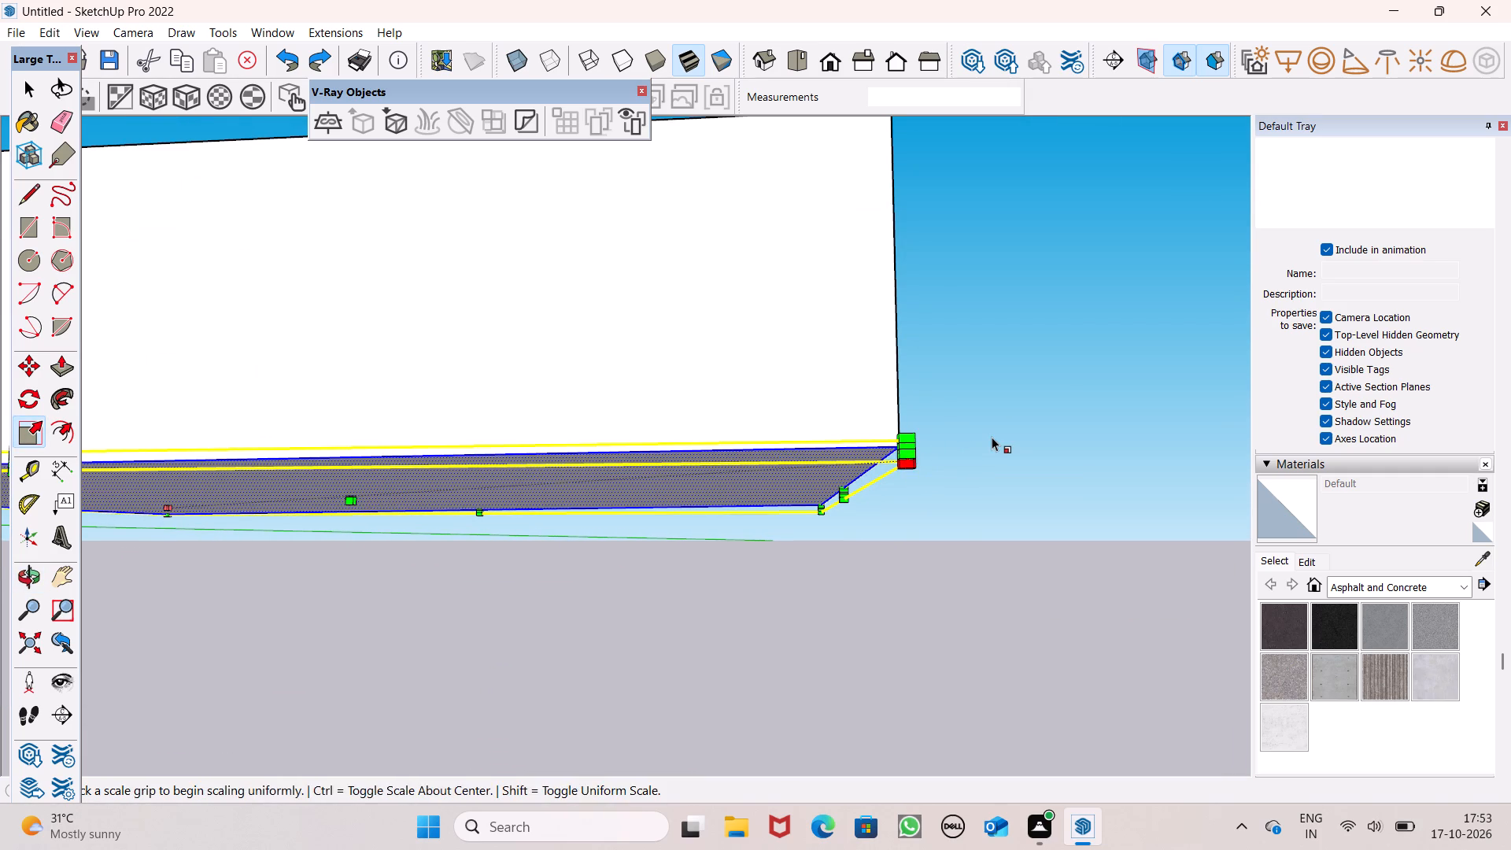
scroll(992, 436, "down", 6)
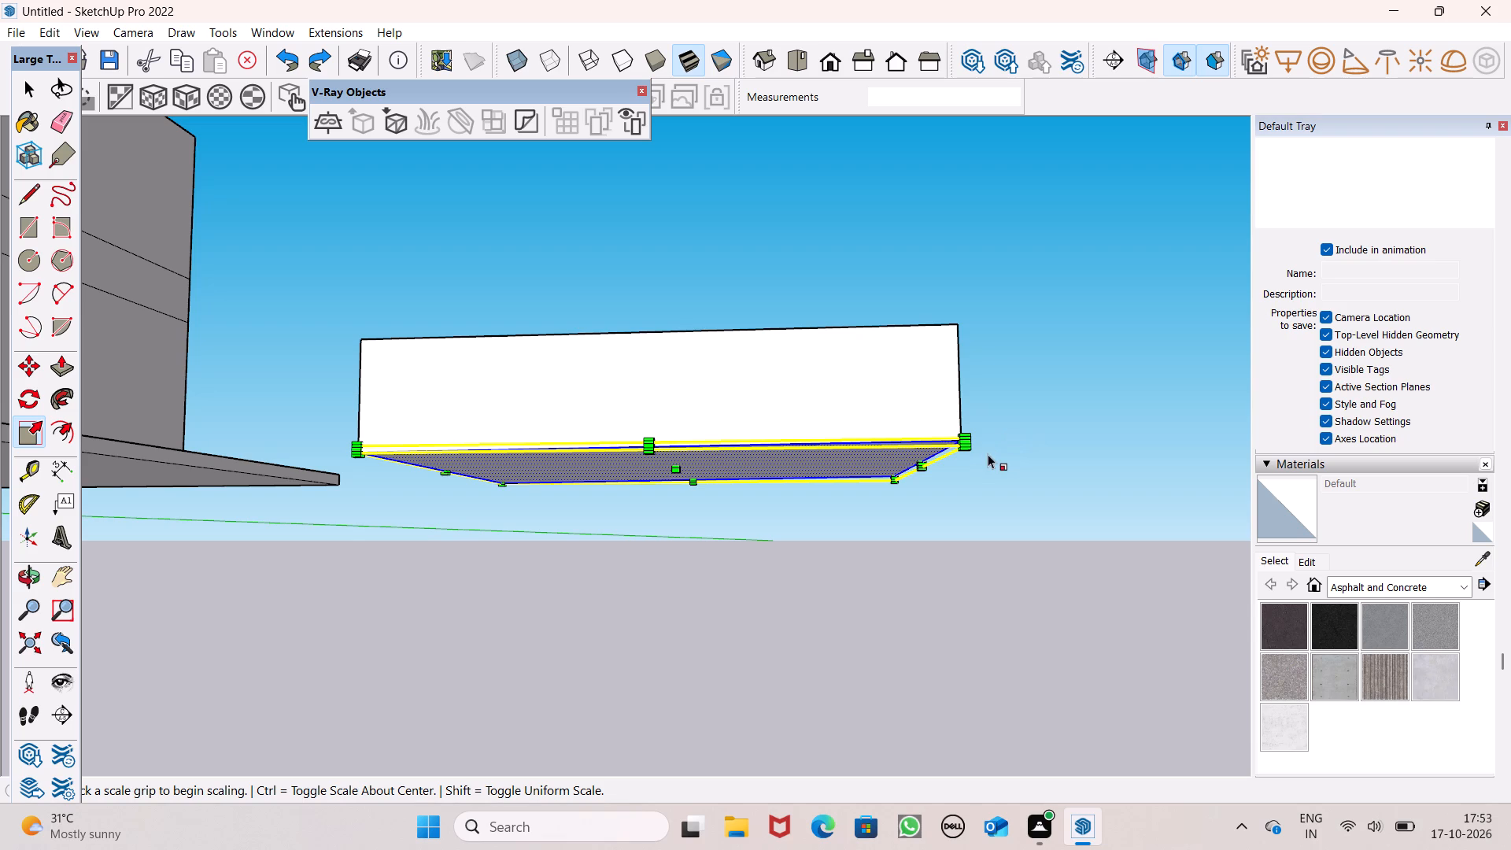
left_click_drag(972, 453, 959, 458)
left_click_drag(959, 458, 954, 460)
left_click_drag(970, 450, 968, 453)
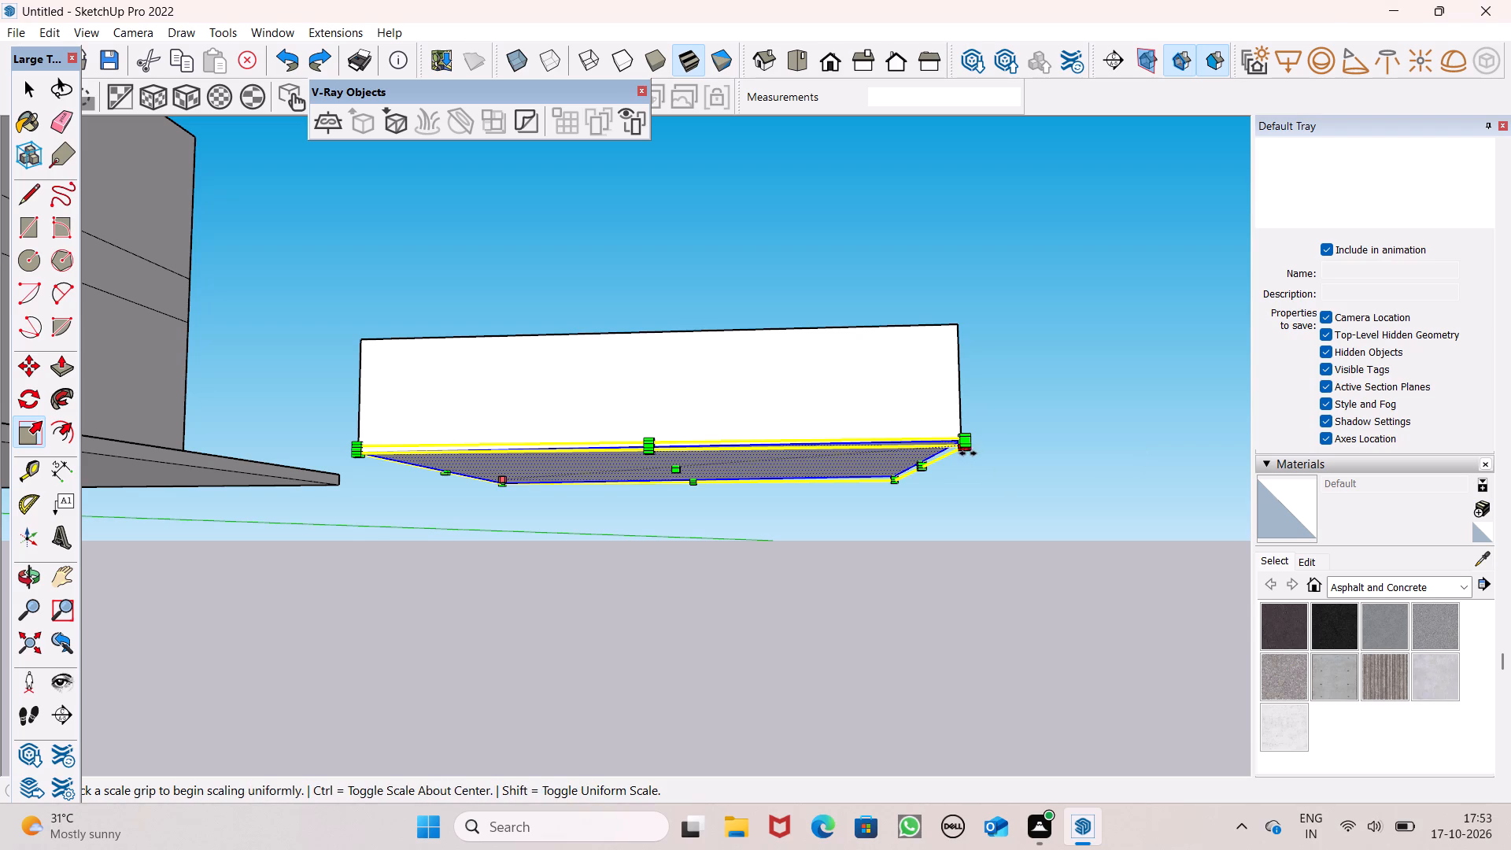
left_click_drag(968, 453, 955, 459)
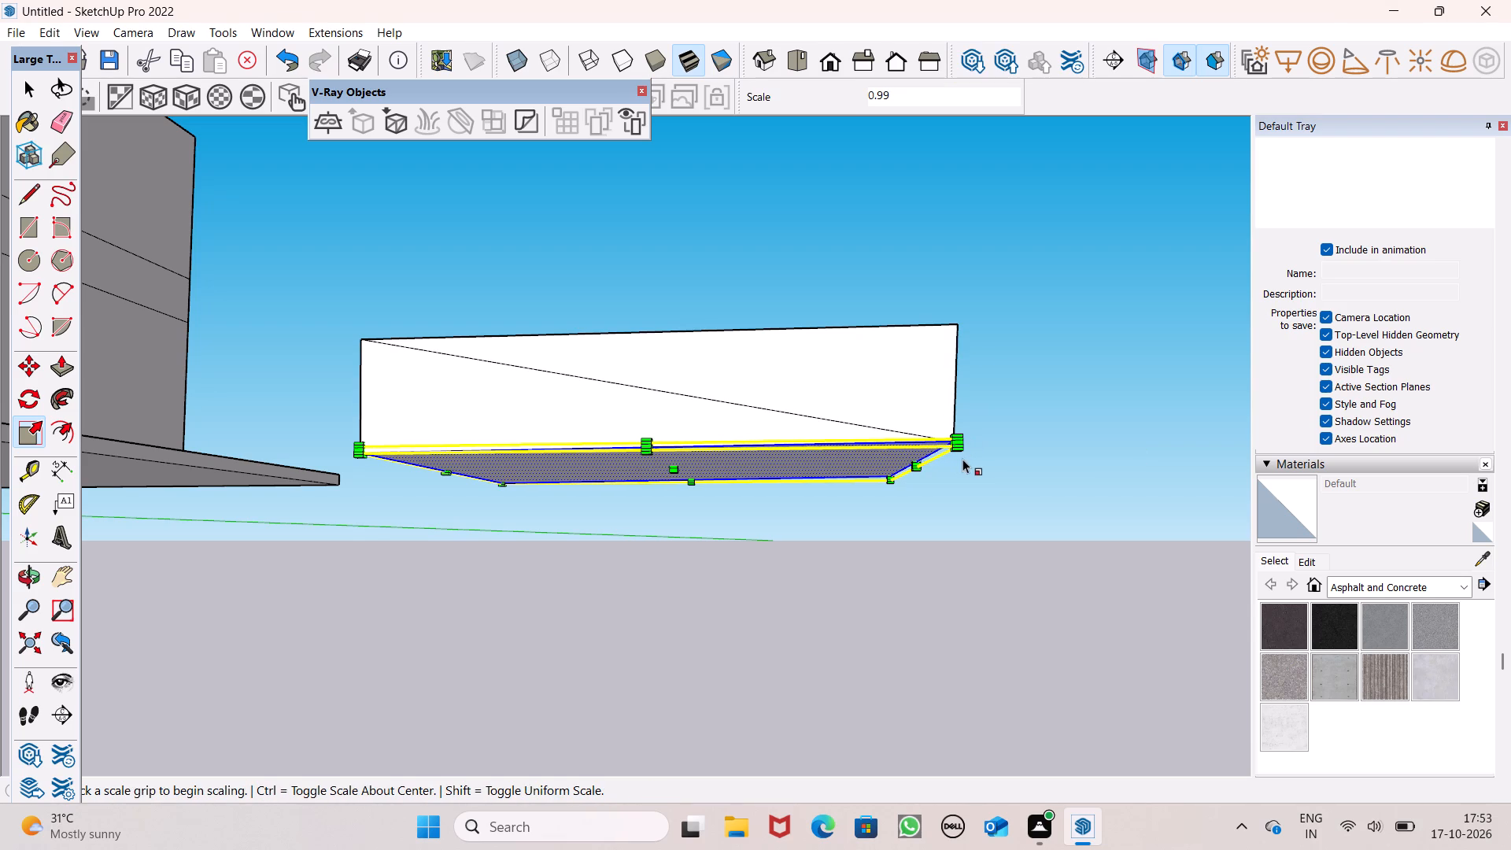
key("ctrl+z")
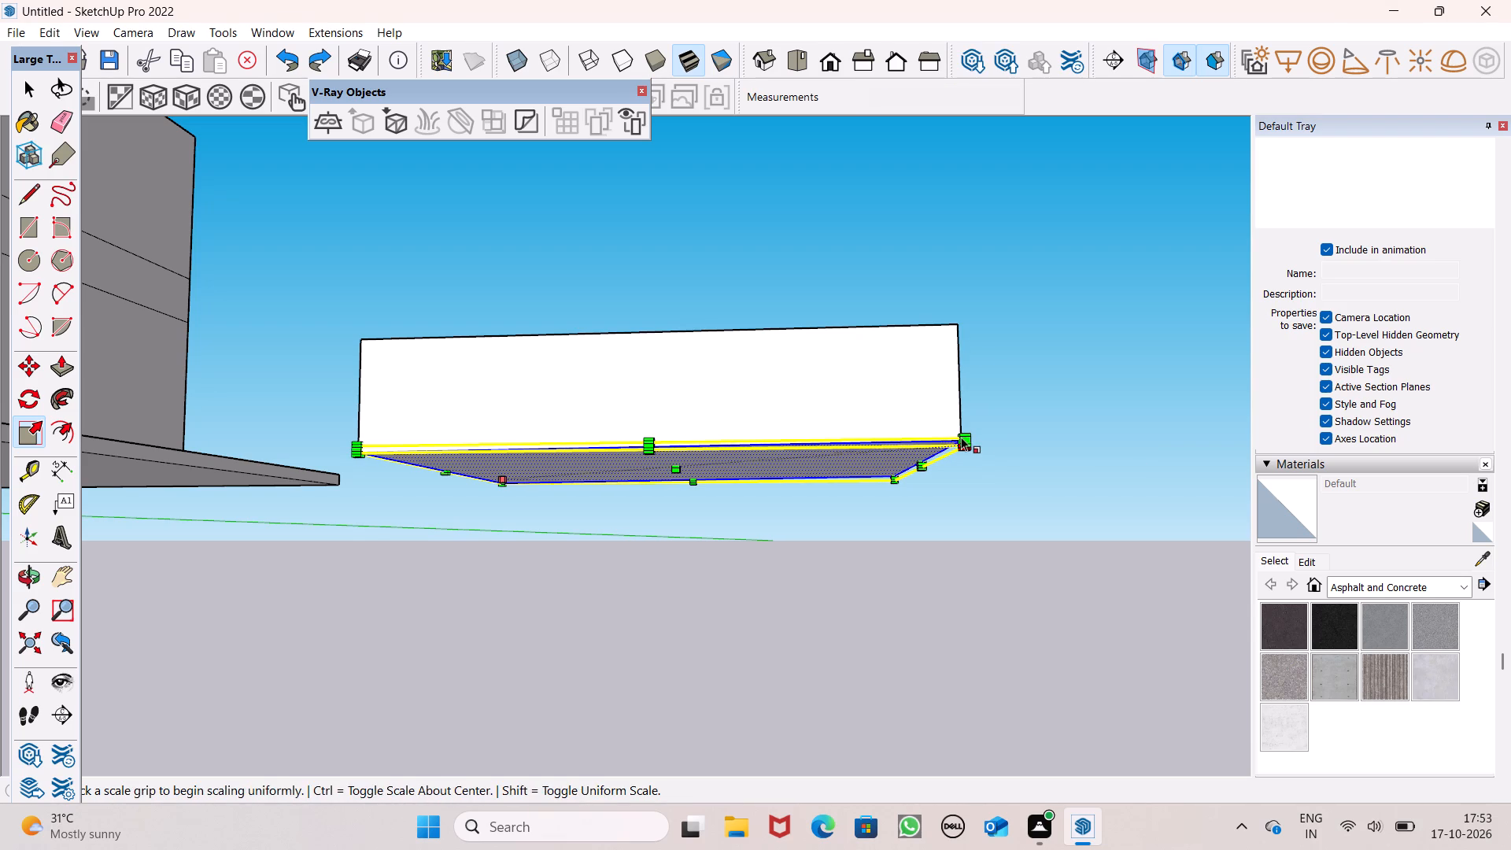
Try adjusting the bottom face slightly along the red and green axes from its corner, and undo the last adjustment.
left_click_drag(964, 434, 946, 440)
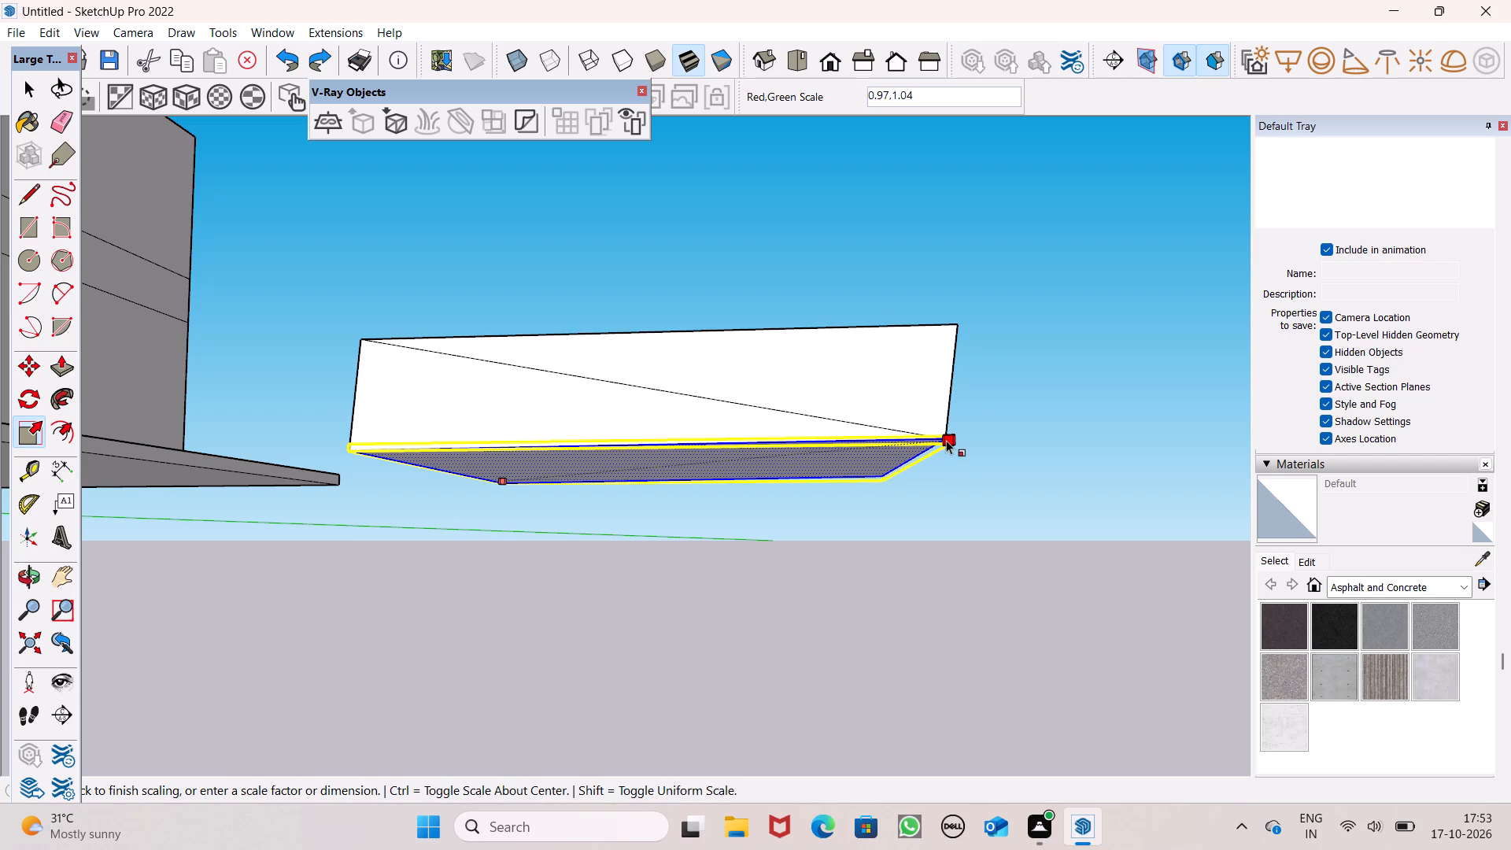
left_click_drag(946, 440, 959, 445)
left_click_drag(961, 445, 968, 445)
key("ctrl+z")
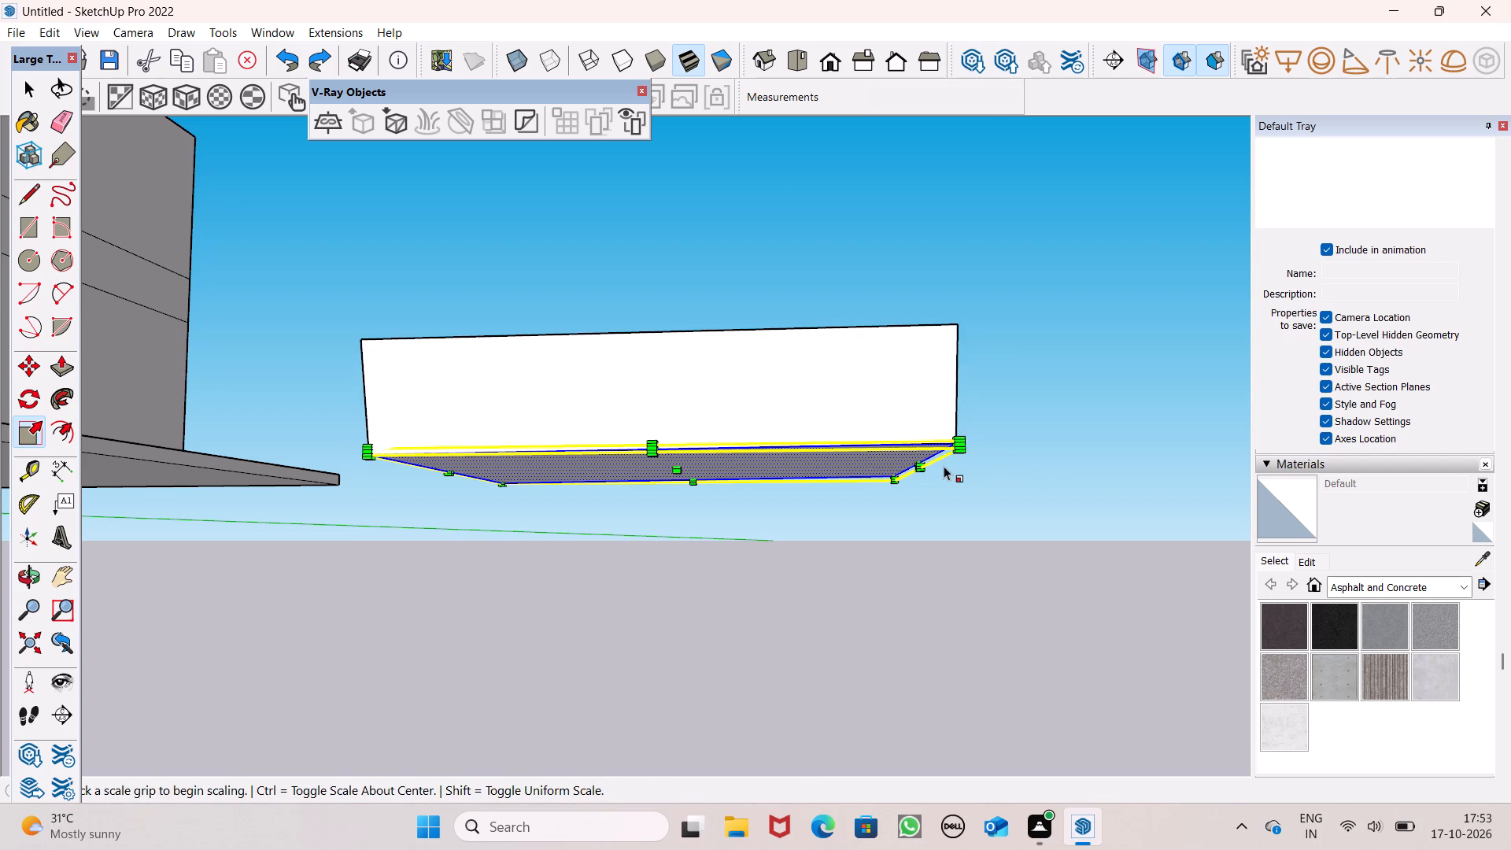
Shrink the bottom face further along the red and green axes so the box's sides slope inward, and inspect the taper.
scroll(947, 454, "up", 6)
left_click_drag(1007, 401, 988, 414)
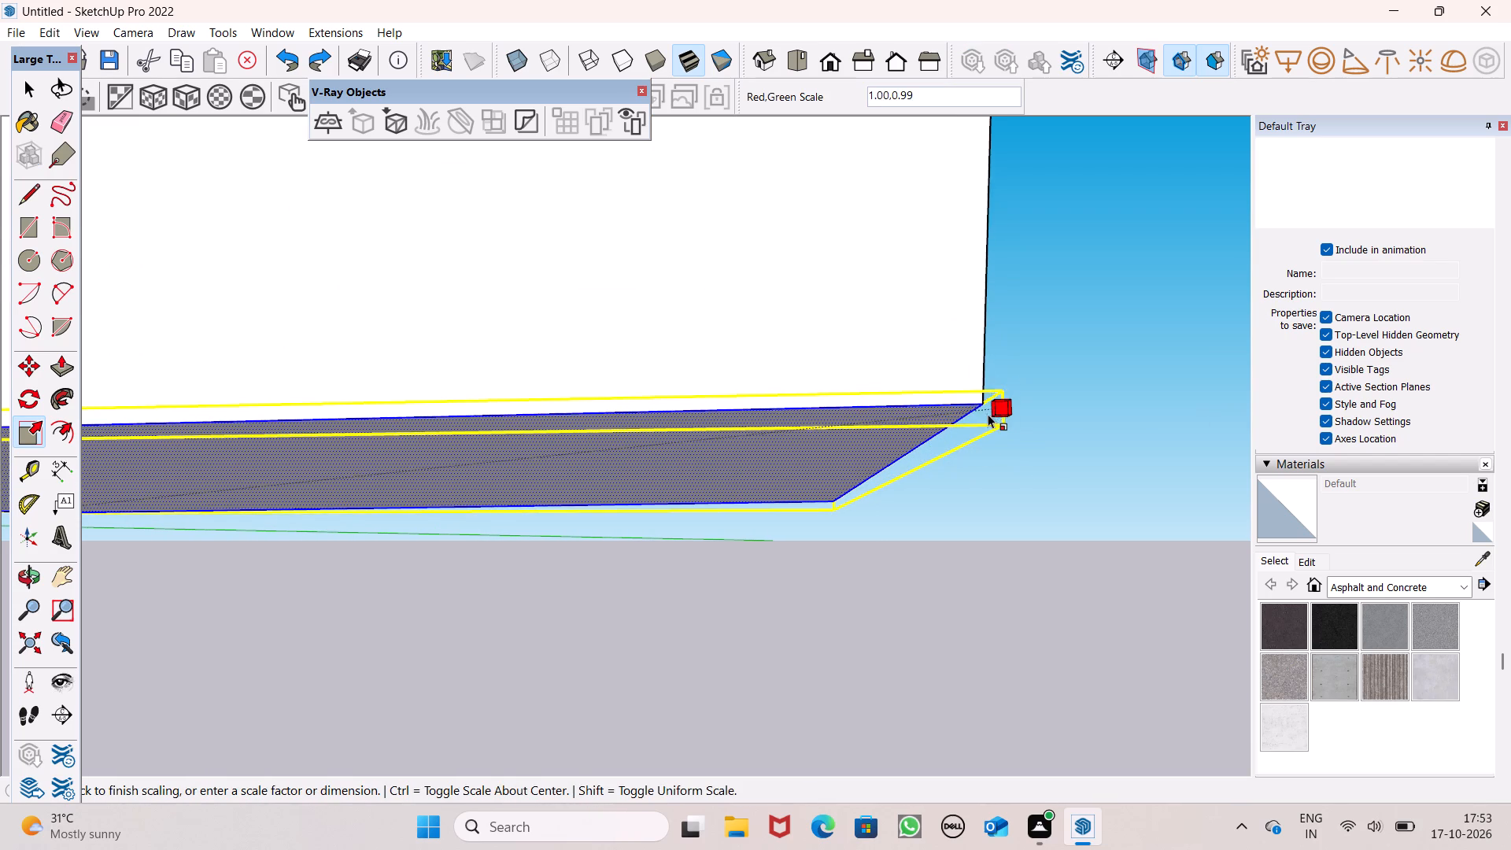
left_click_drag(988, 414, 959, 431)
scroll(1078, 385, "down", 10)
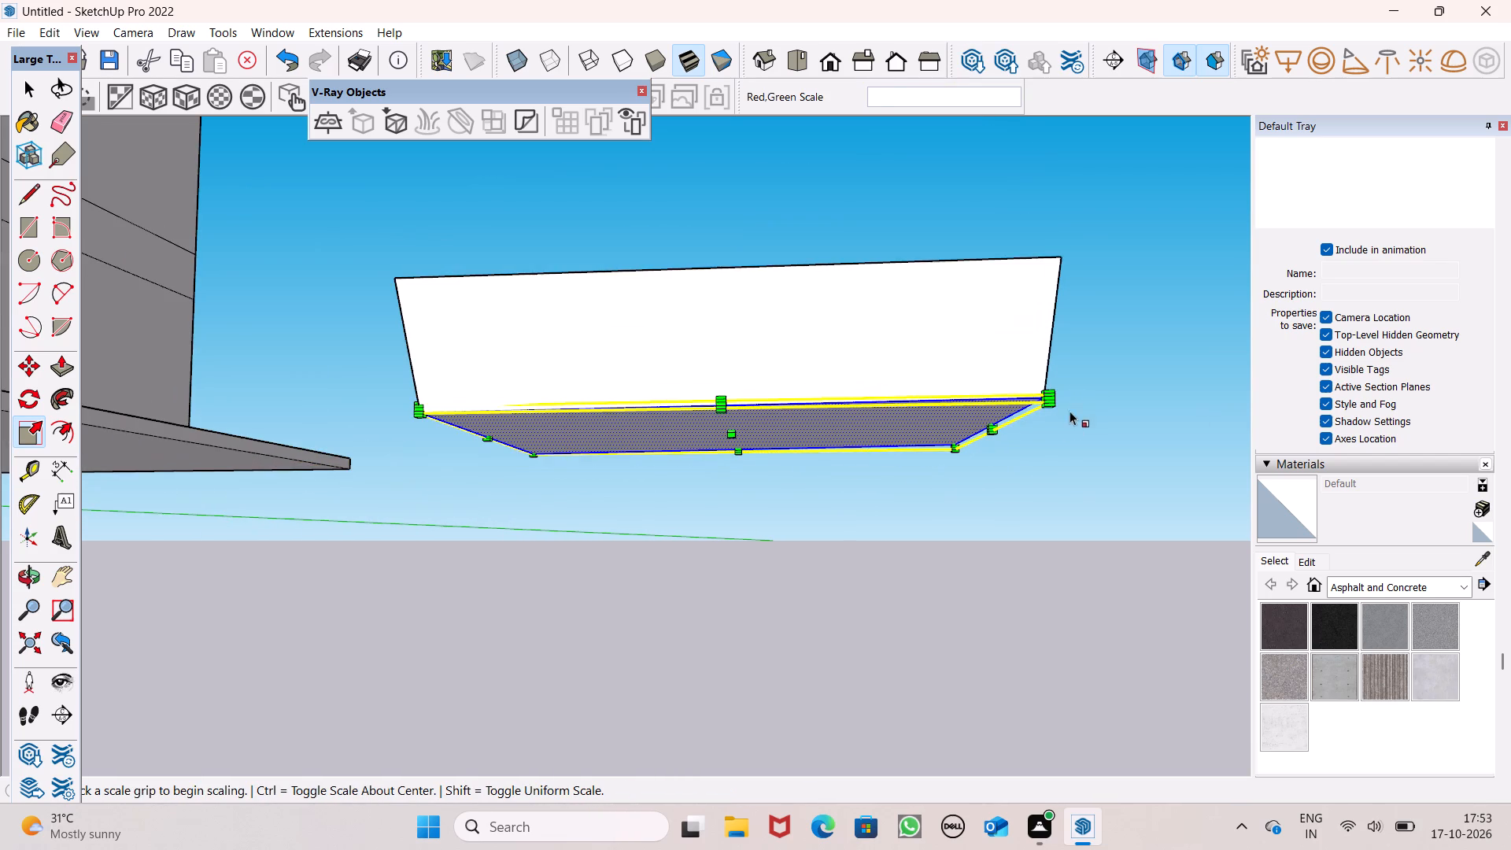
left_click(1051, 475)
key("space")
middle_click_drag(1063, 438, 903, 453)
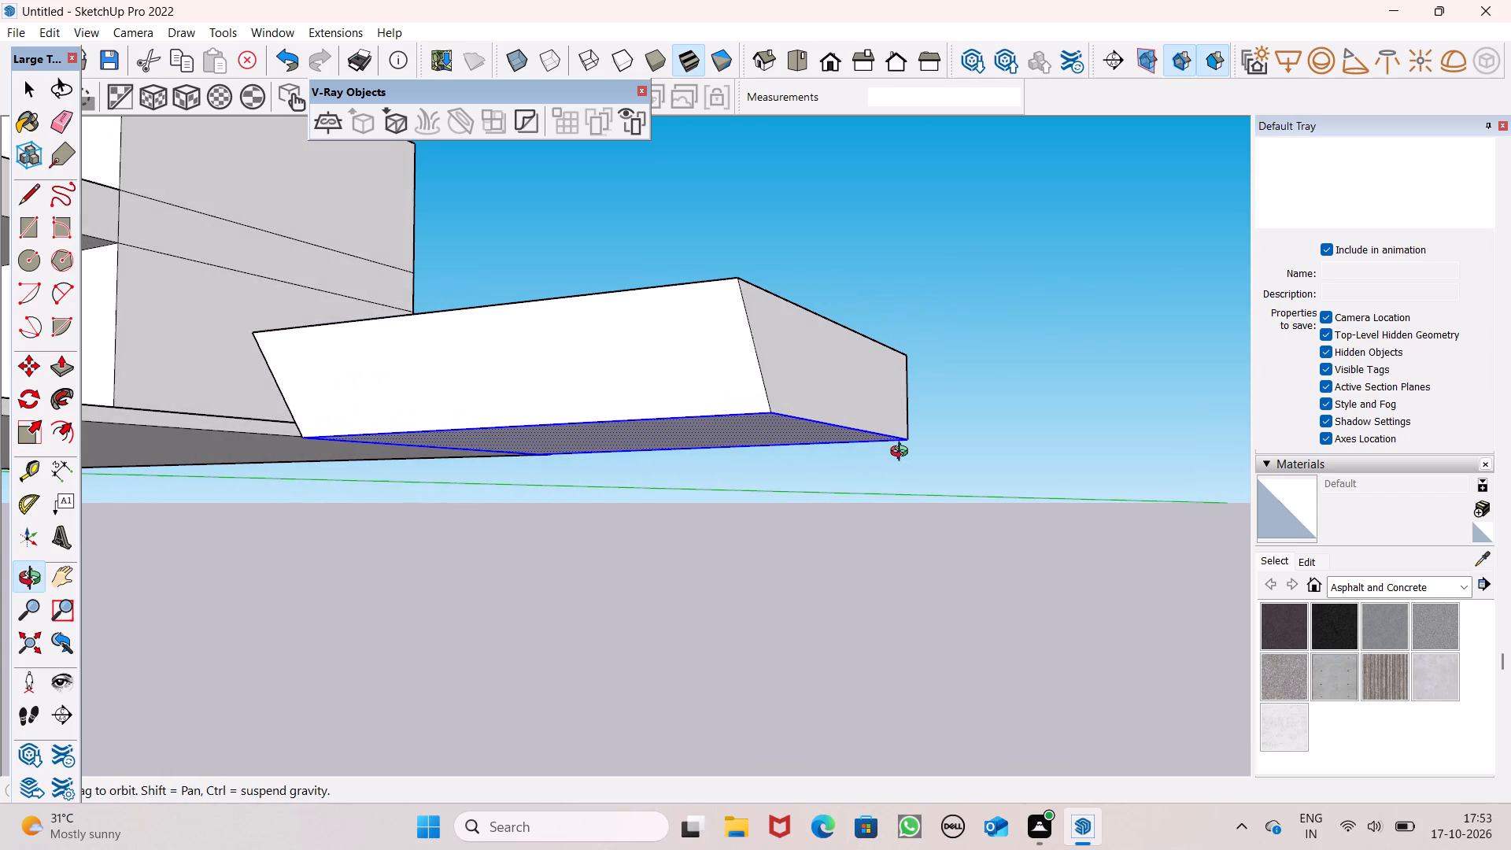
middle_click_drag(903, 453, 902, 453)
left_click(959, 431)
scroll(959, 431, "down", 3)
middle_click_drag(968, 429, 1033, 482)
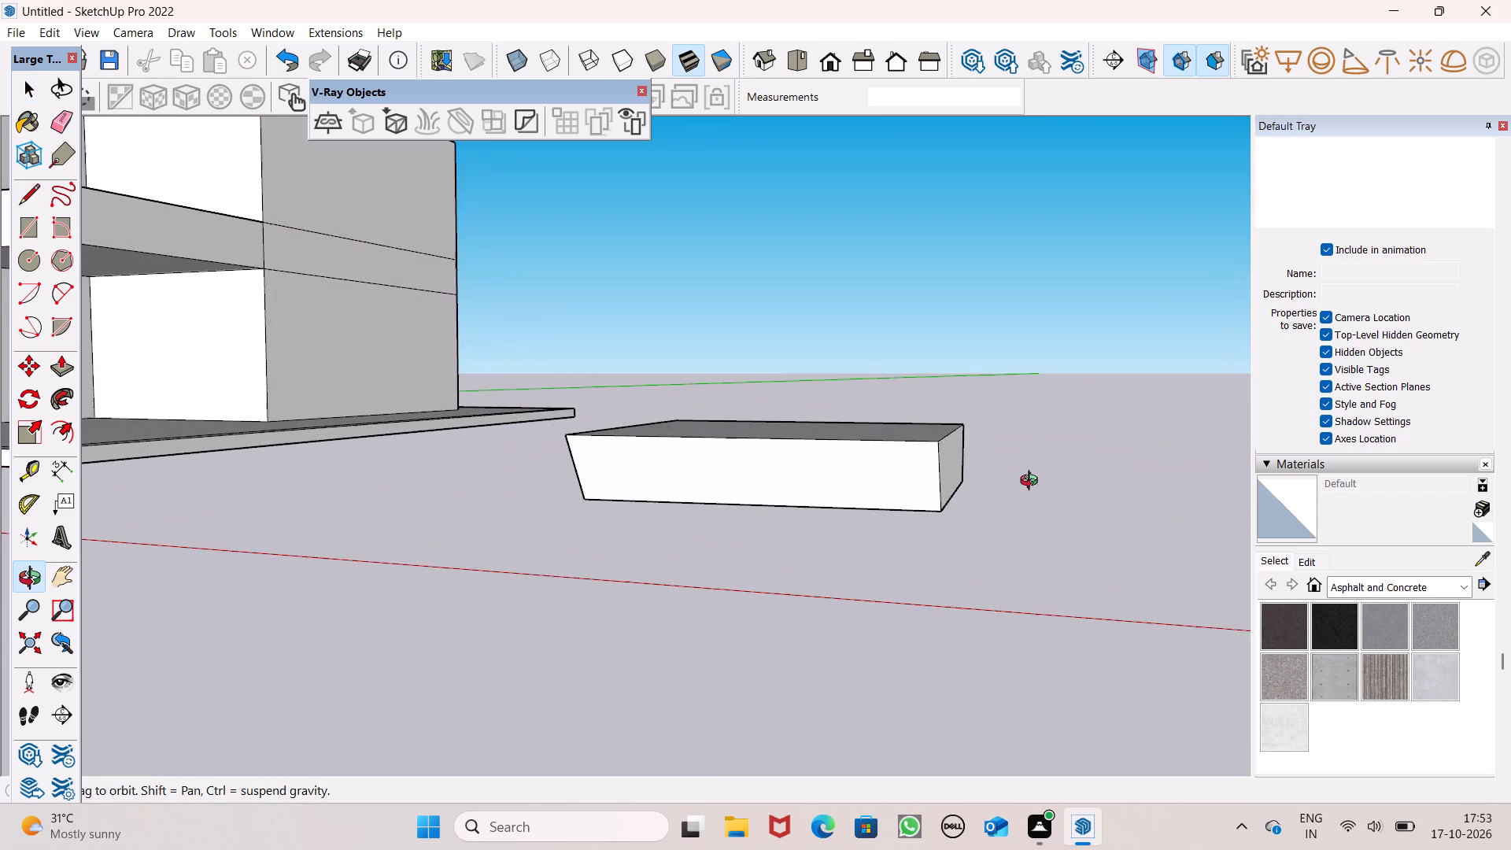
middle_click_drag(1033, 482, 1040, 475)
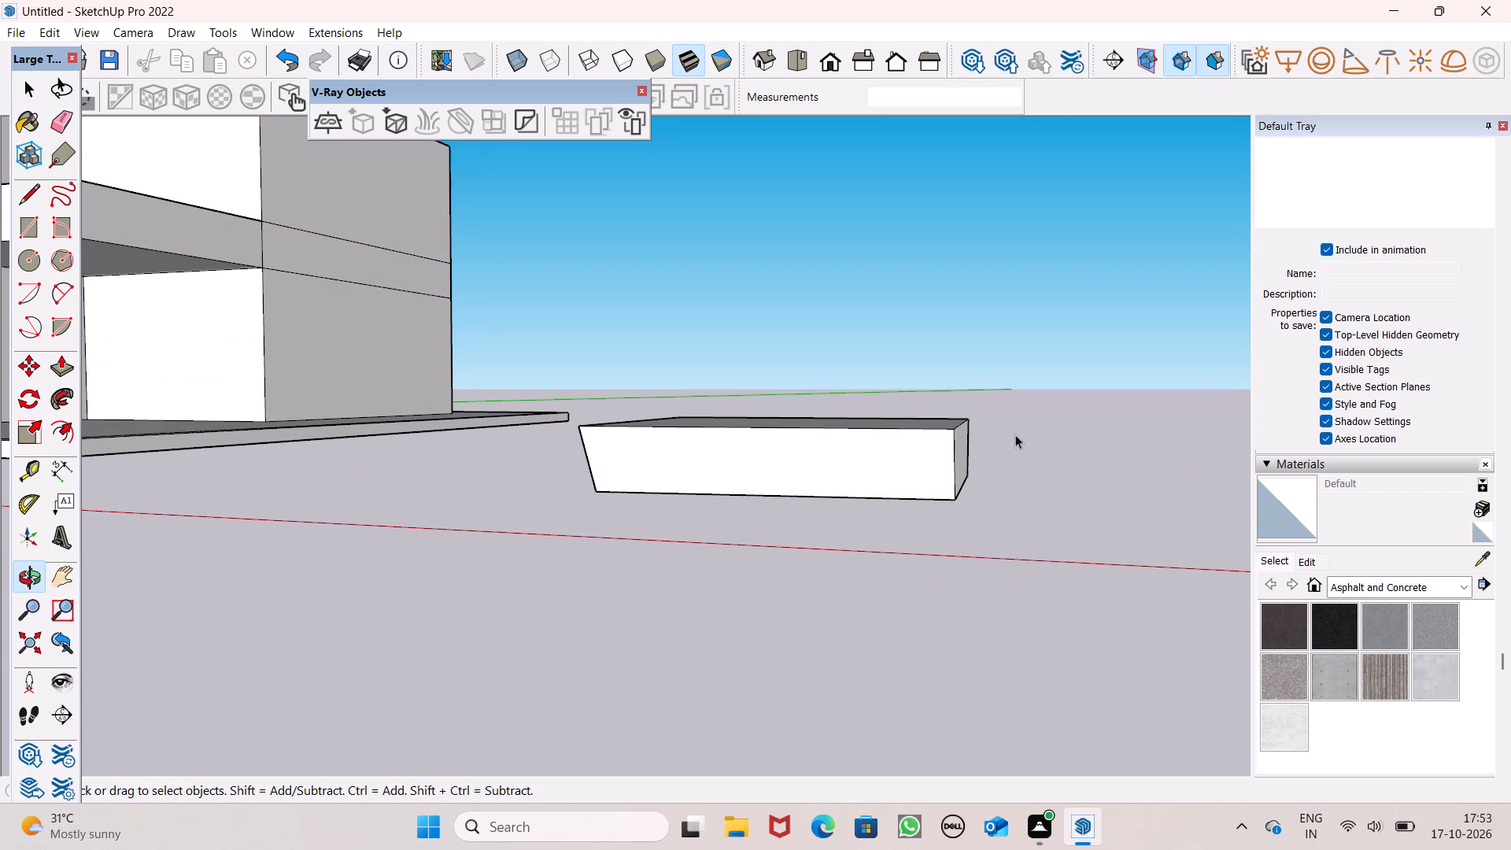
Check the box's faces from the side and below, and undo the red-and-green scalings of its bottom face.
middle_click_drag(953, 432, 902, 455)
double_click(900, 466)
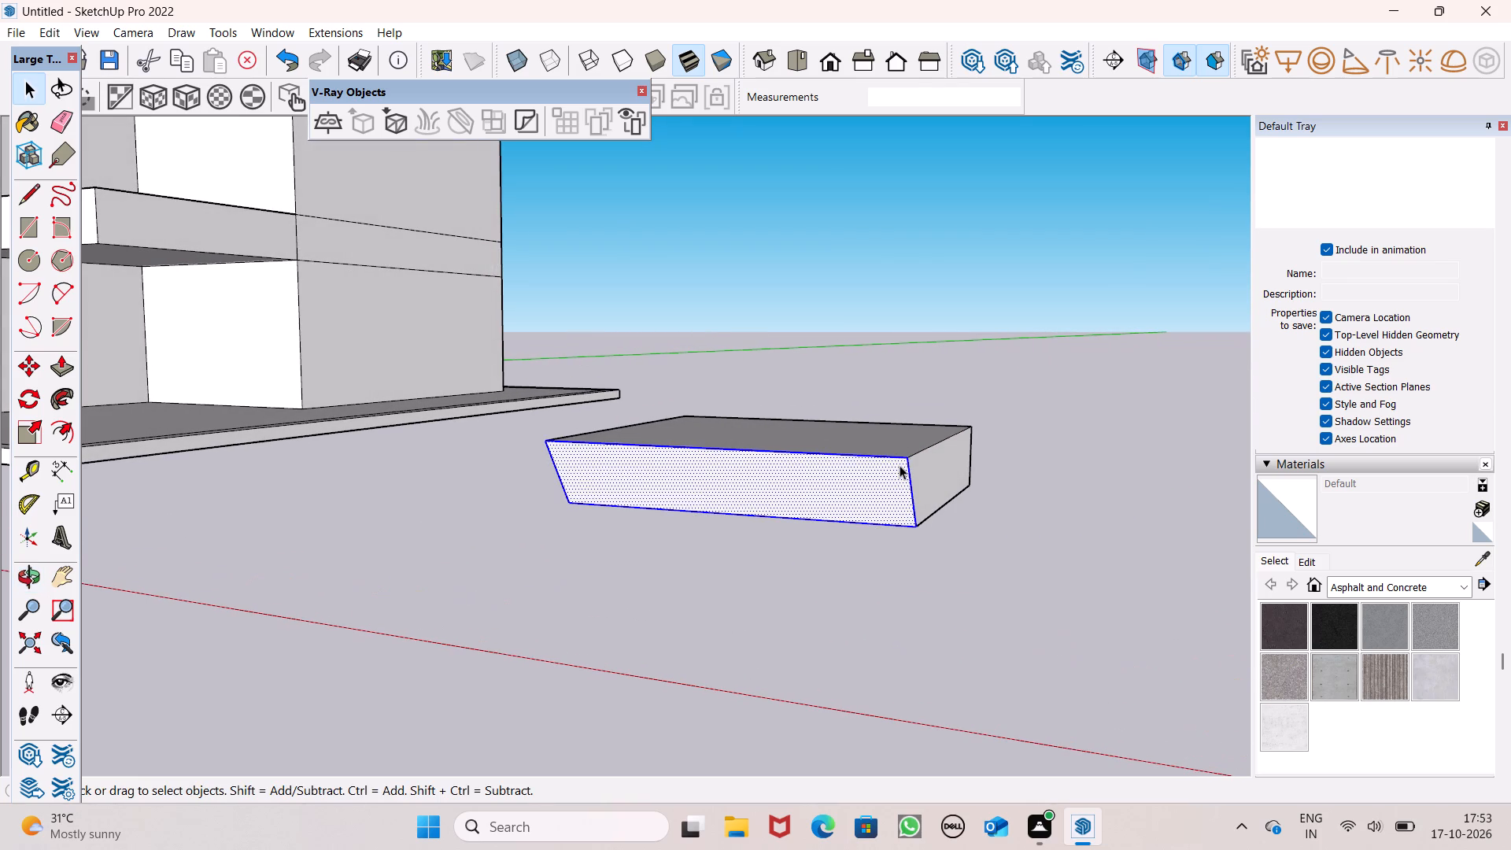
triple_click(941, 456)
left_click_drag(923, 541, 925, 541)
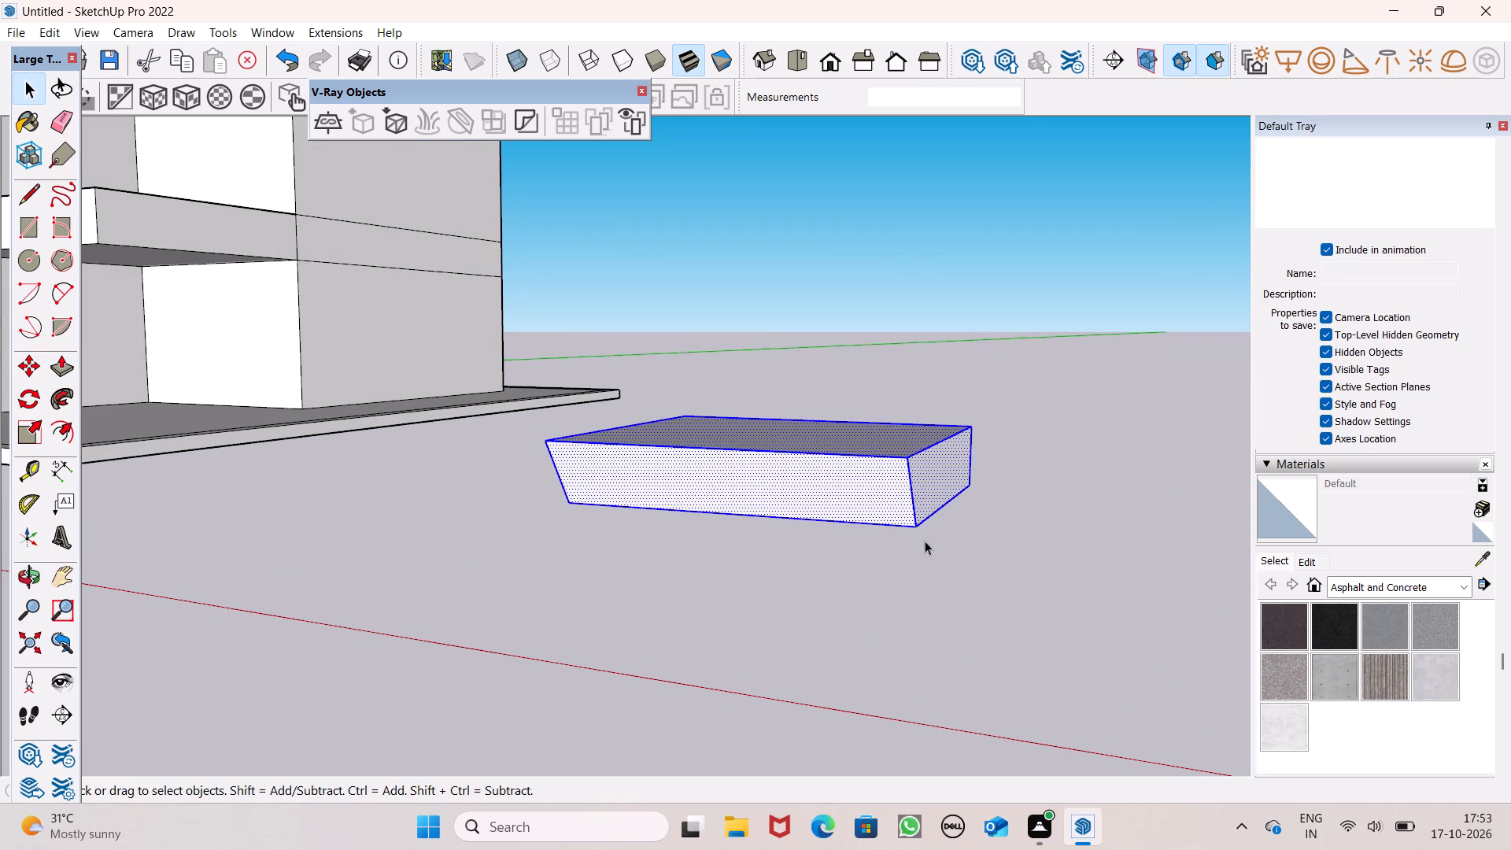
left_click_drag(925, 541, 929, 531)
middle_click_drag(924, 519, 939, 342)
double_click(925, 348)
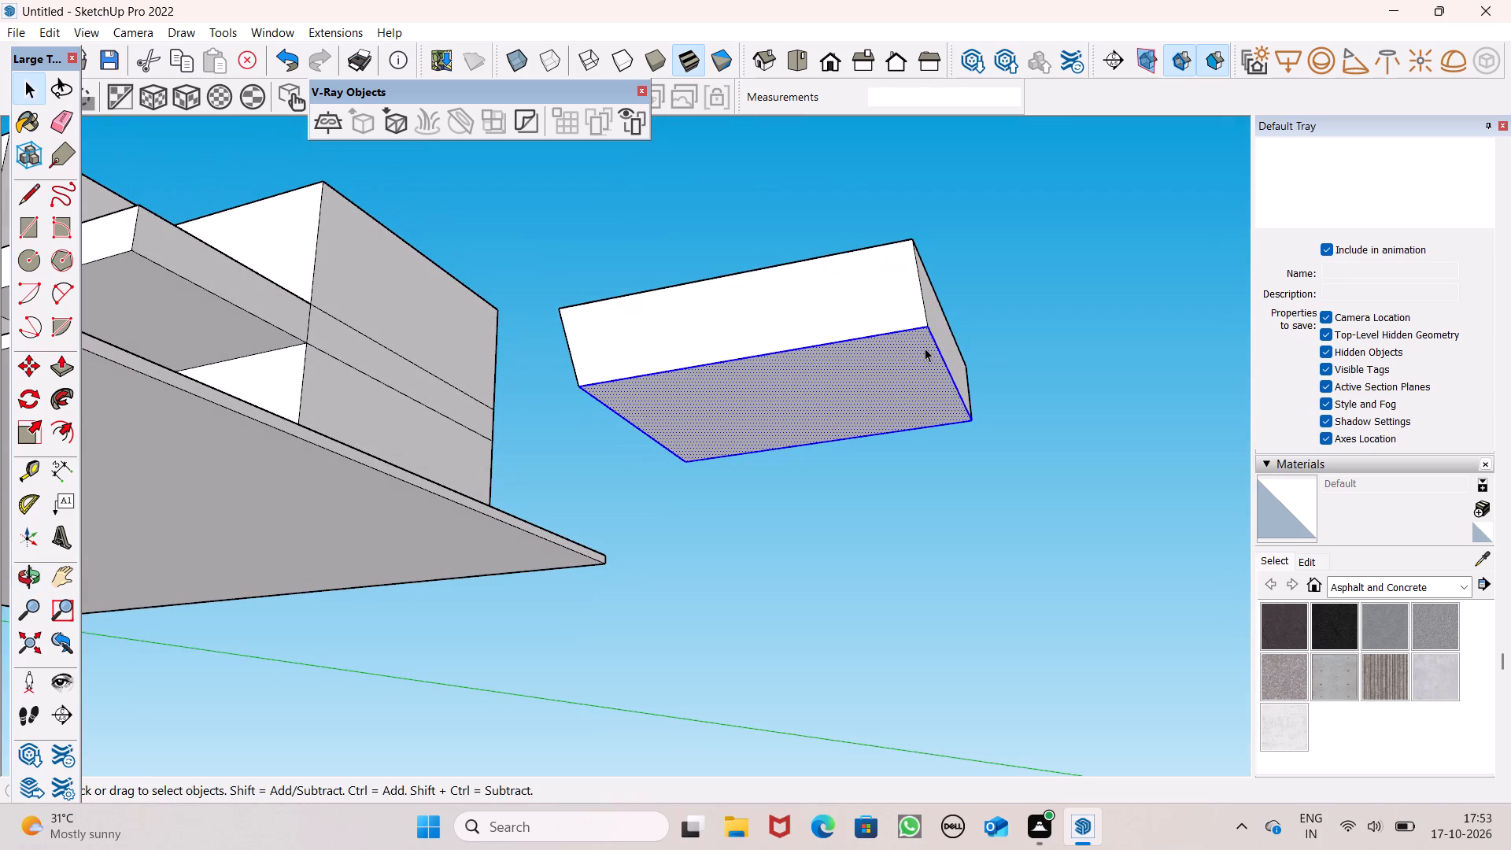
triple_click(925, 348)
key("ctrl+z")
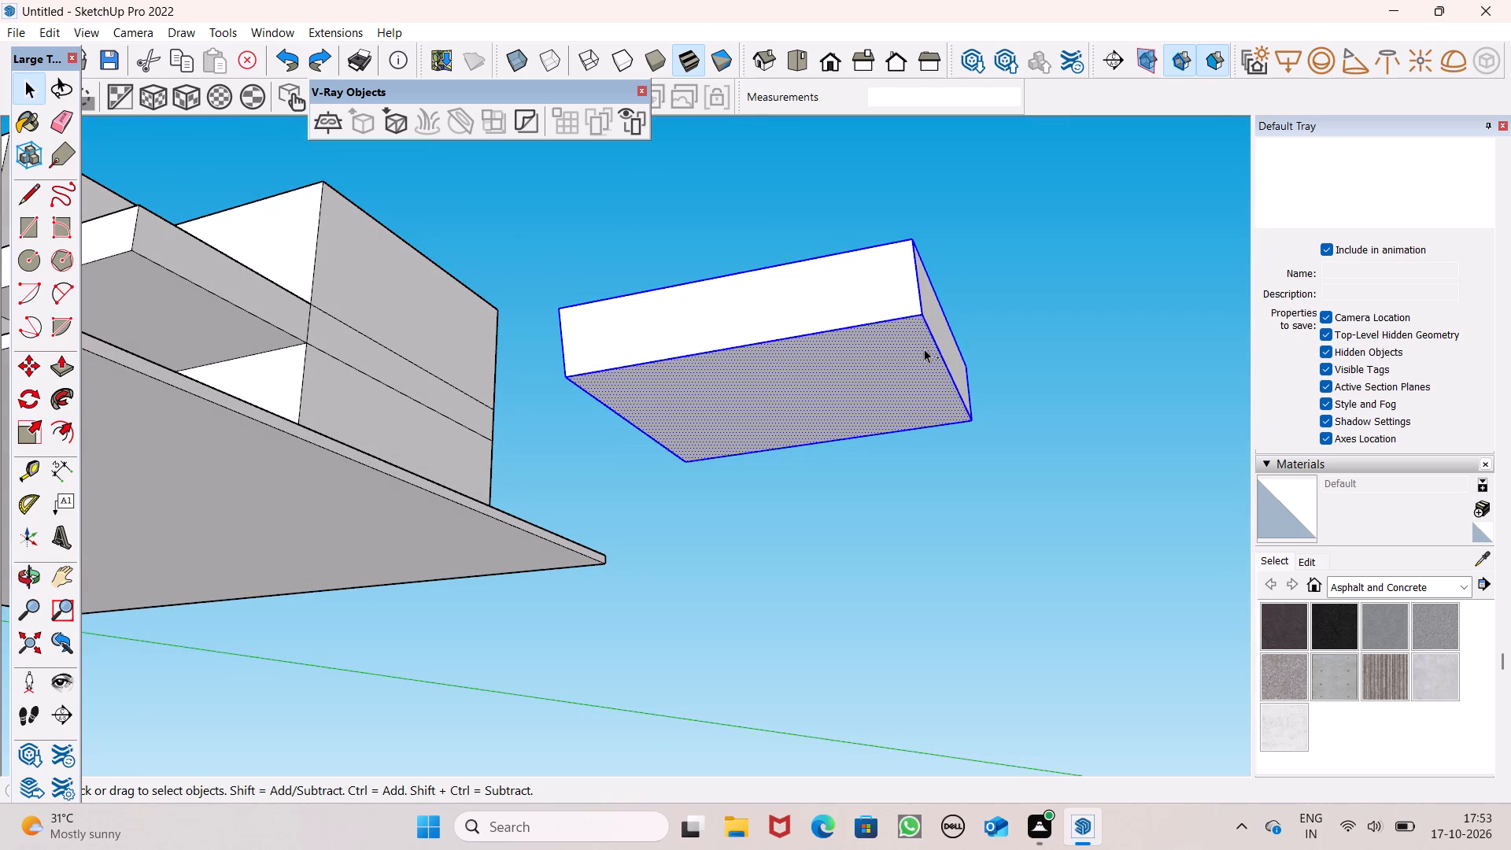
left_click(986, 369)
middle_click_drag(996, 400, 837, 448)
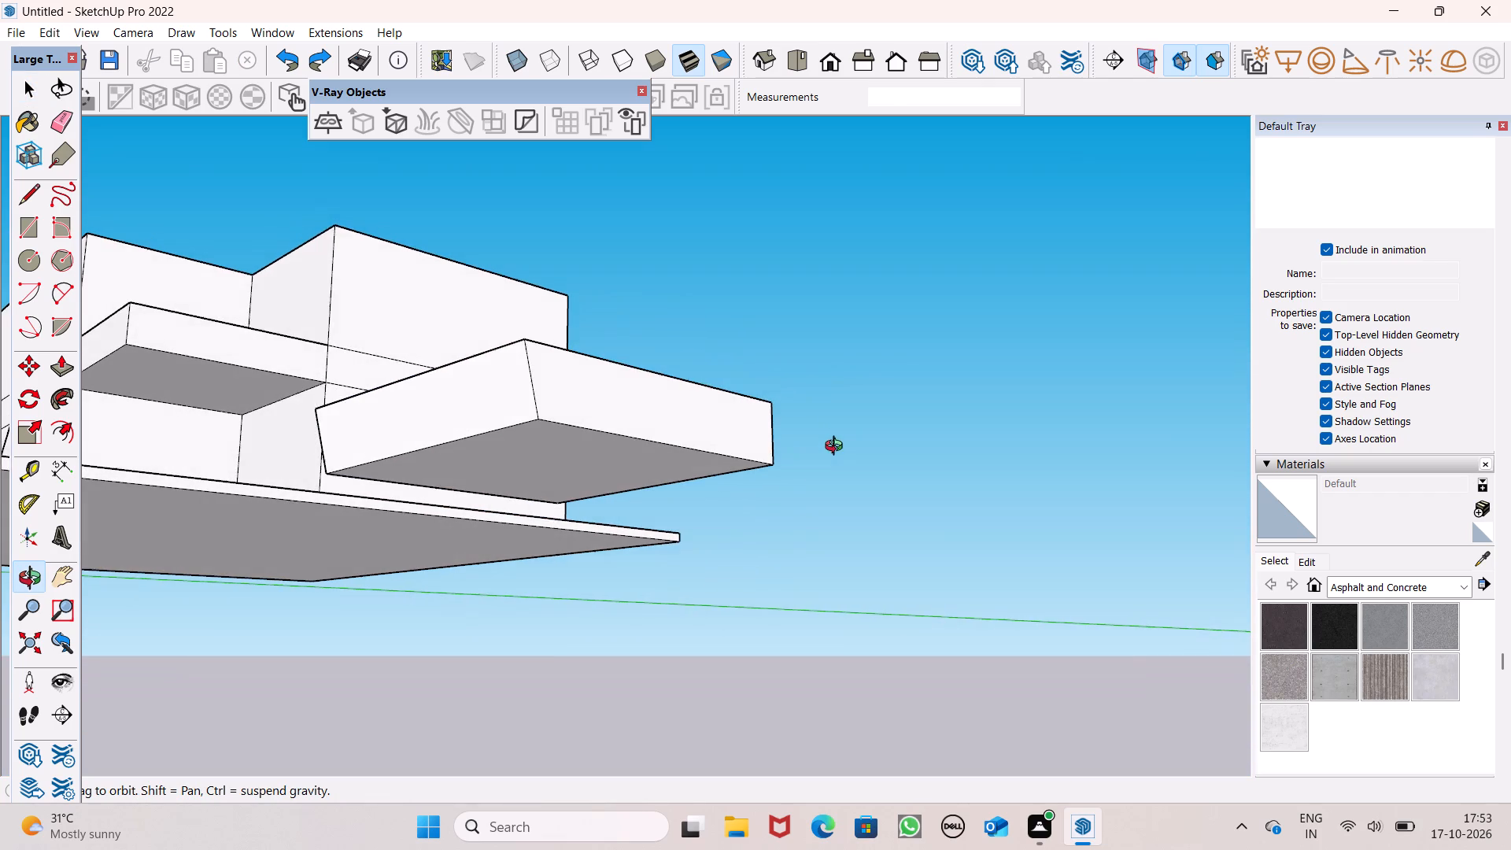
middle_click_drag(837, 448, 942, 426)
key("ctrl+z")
Select the entire separate test box beside the building and delete it.
scroll(941, 382, "down", 2)
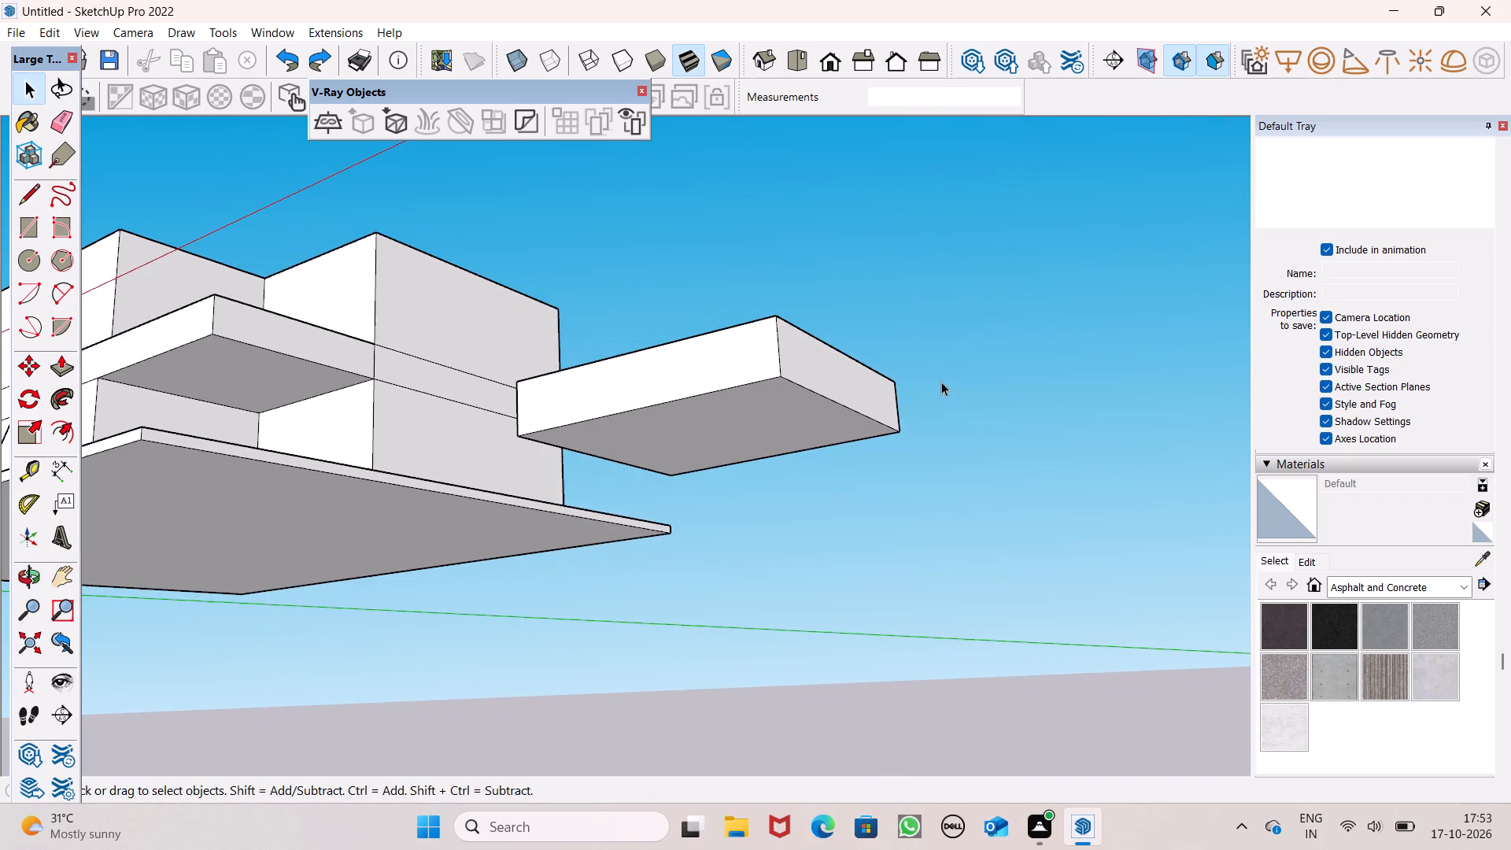
middle_click_drag(944, 411, 969, 457)
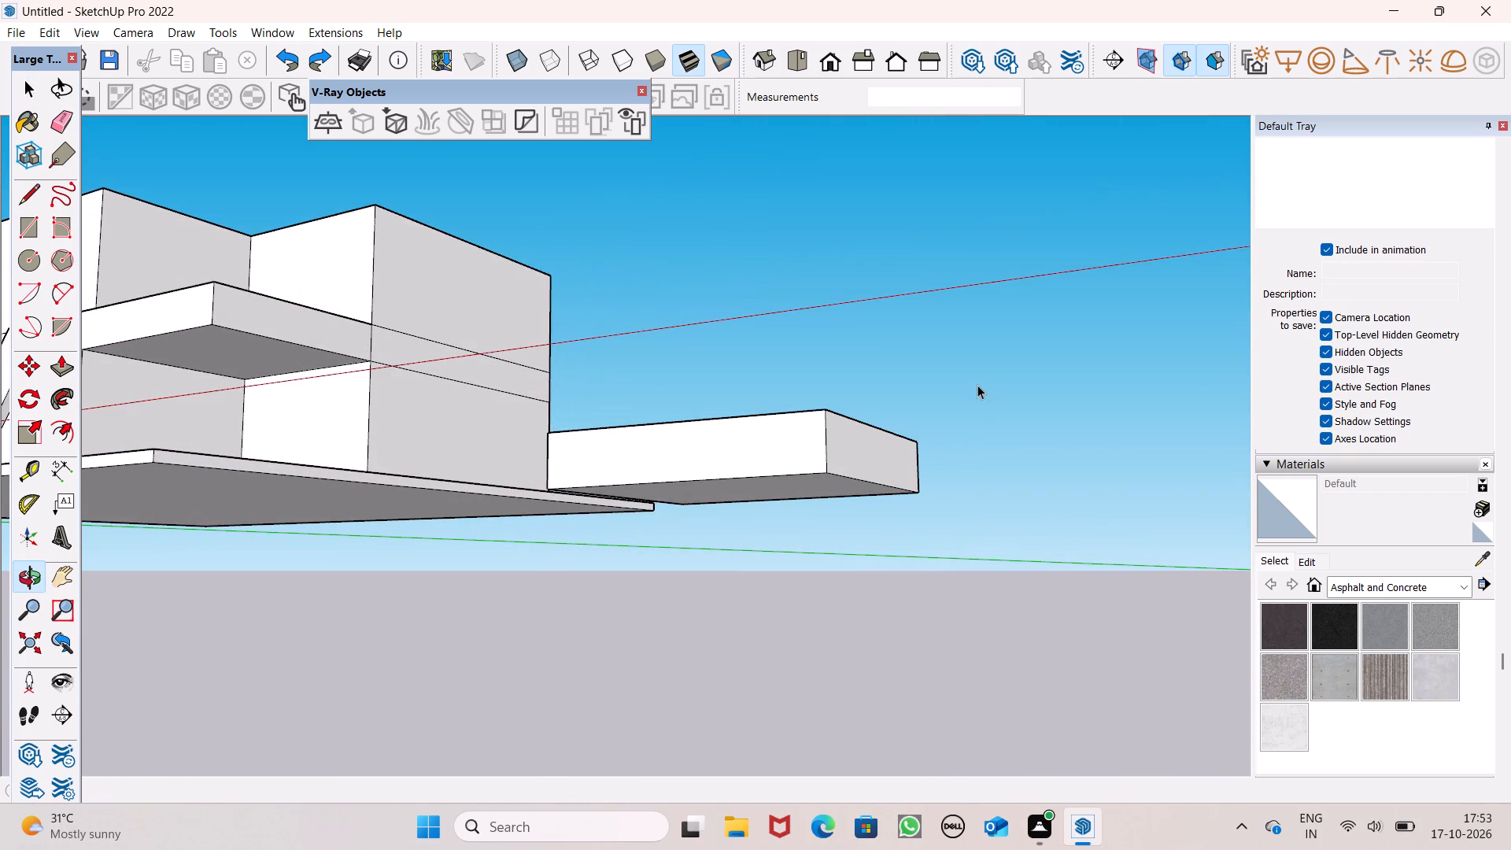
scroll(977, 385, "down", 7)
middle_click_drag(1011, 417, 885, 497)
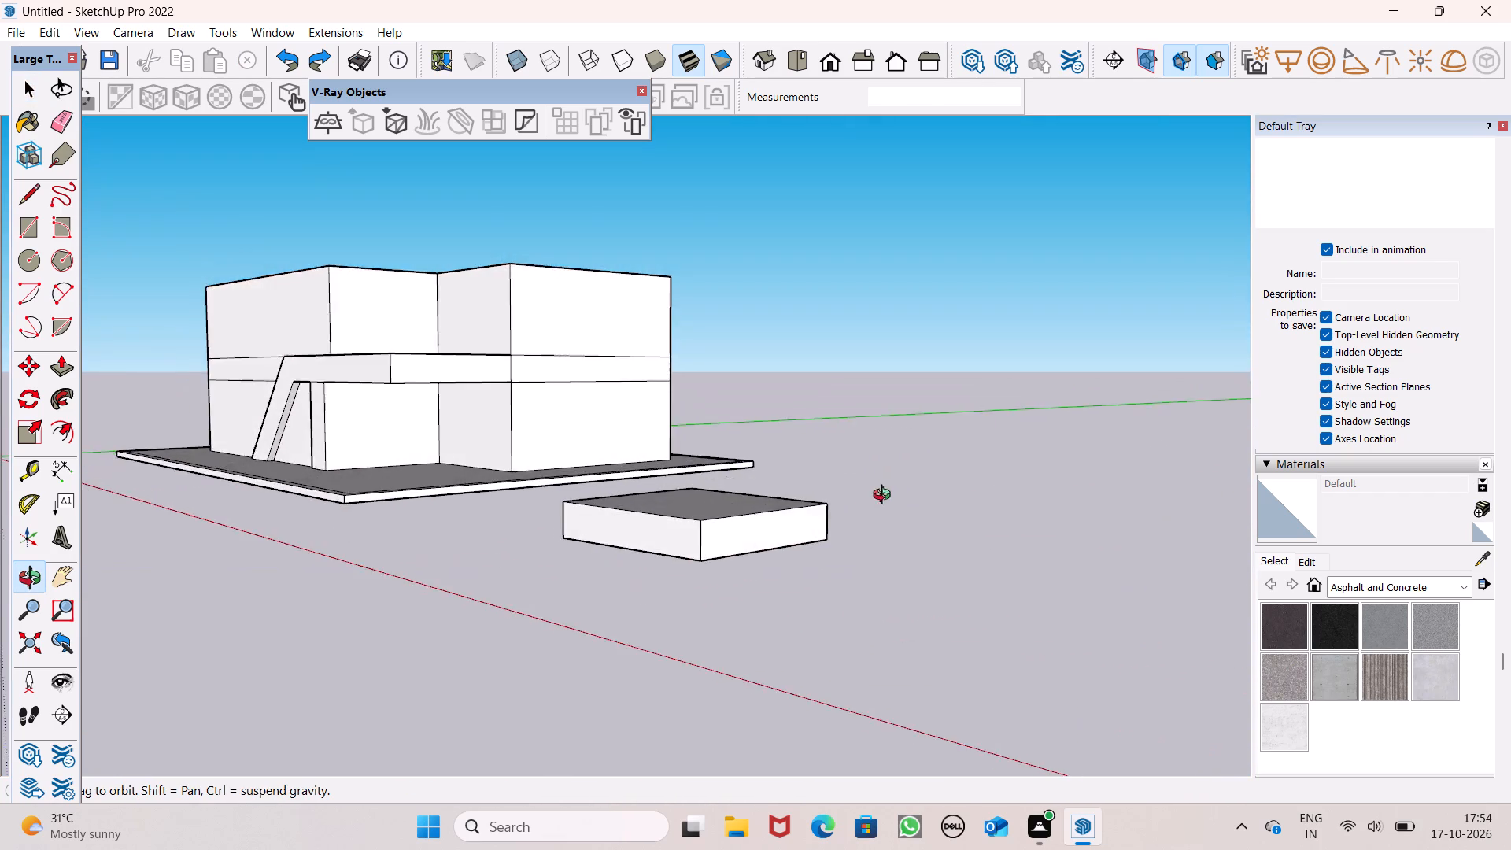
middle_click_drag(885, 497, 801, 442)
scroll(796, 456, "up", 2)
scroll(804, 438, "down", 3)
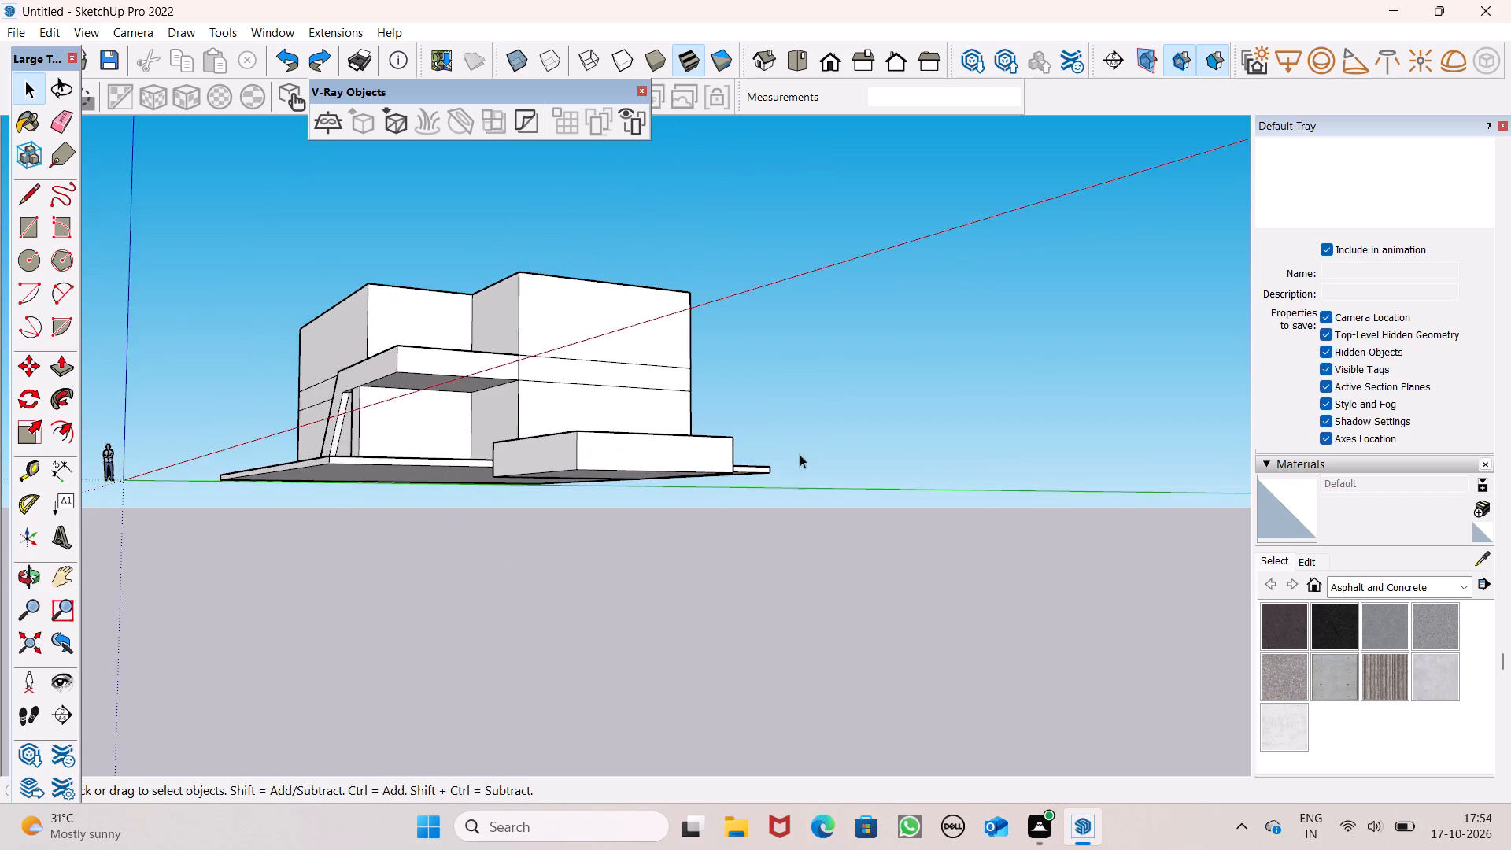
middle_click_drag(746, 508, 1153, 443)
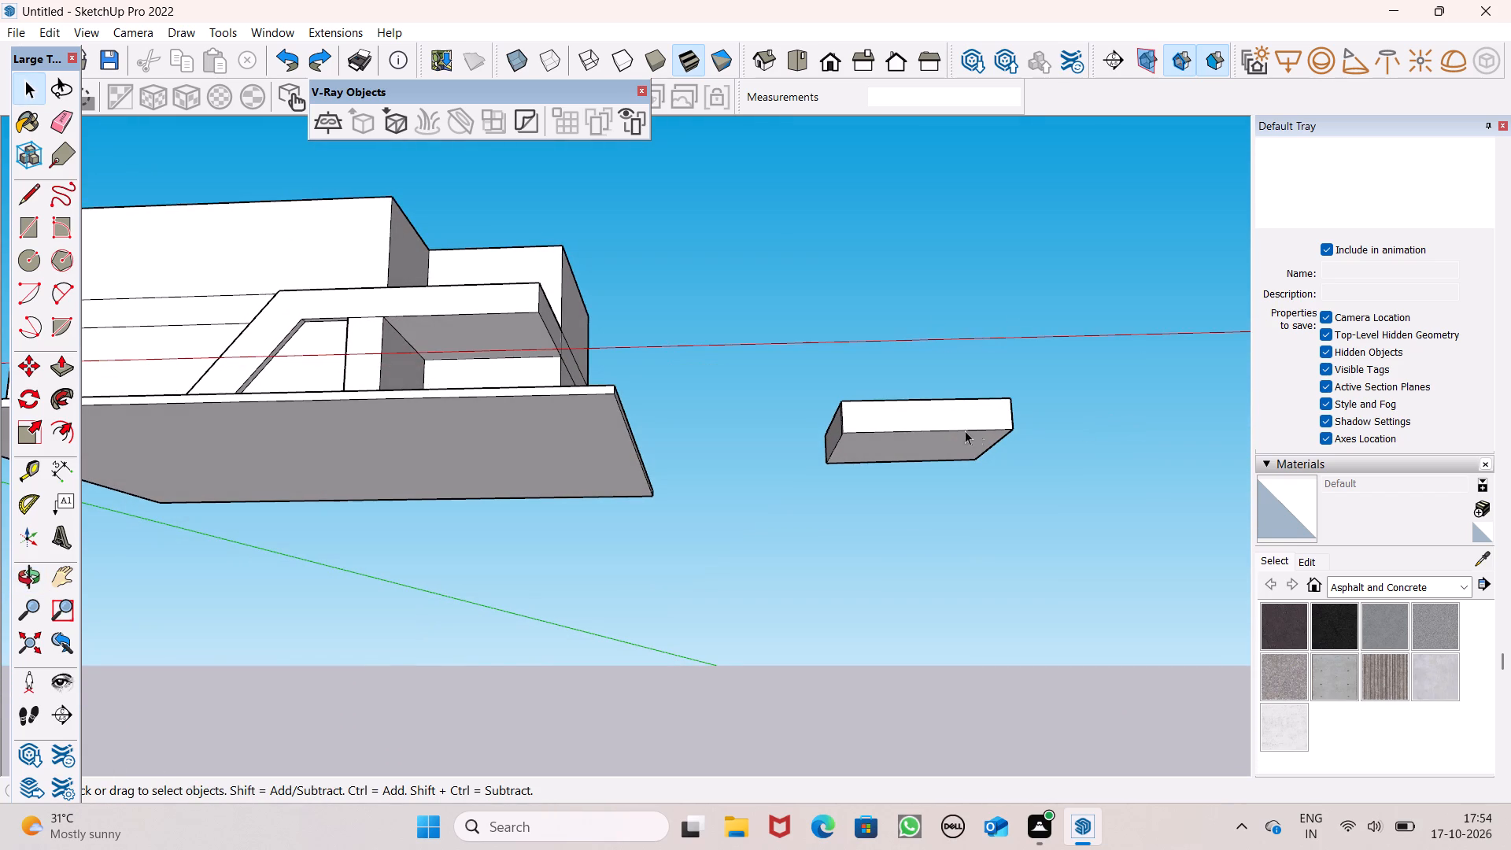
double_click(948, 423)
left_click(948, 421)
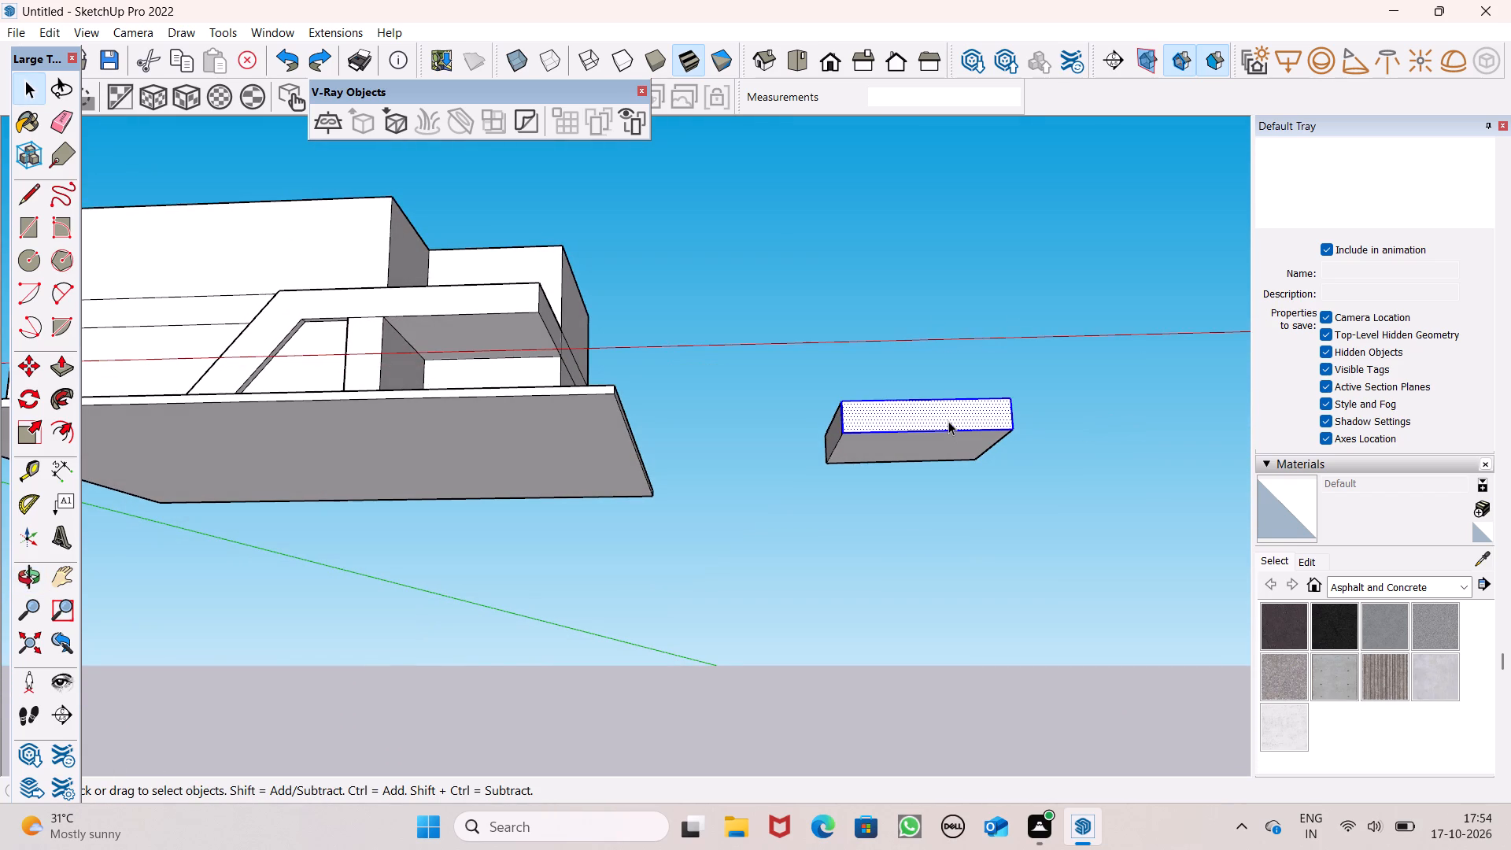
triple_click(948, 421)
left_click(948, 421)
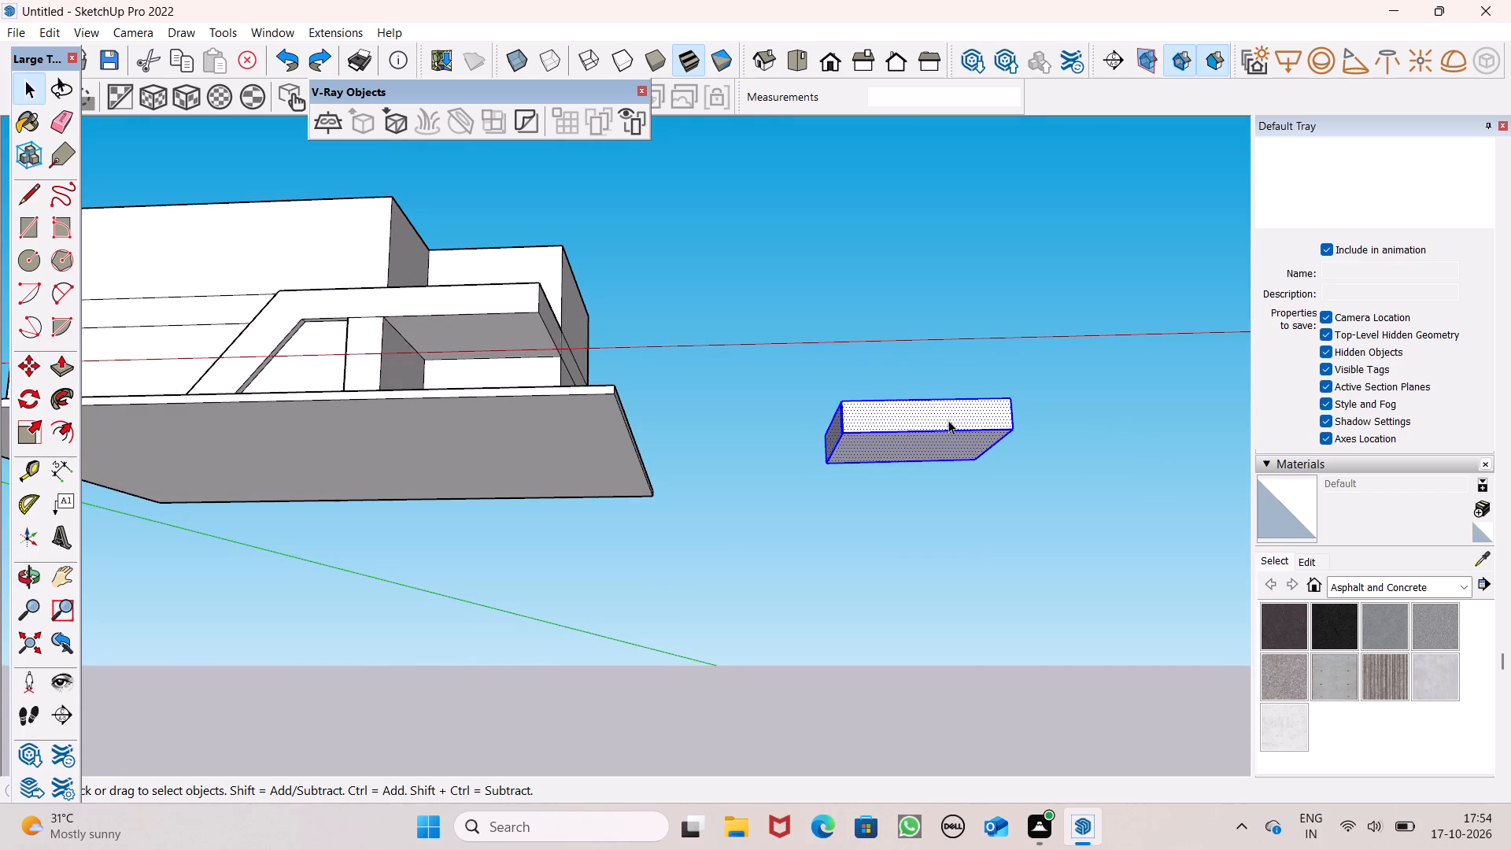
key("Delete")
scroll(962, 360, "down", 8)
middle_click_drag(948, 371, 985, 530)
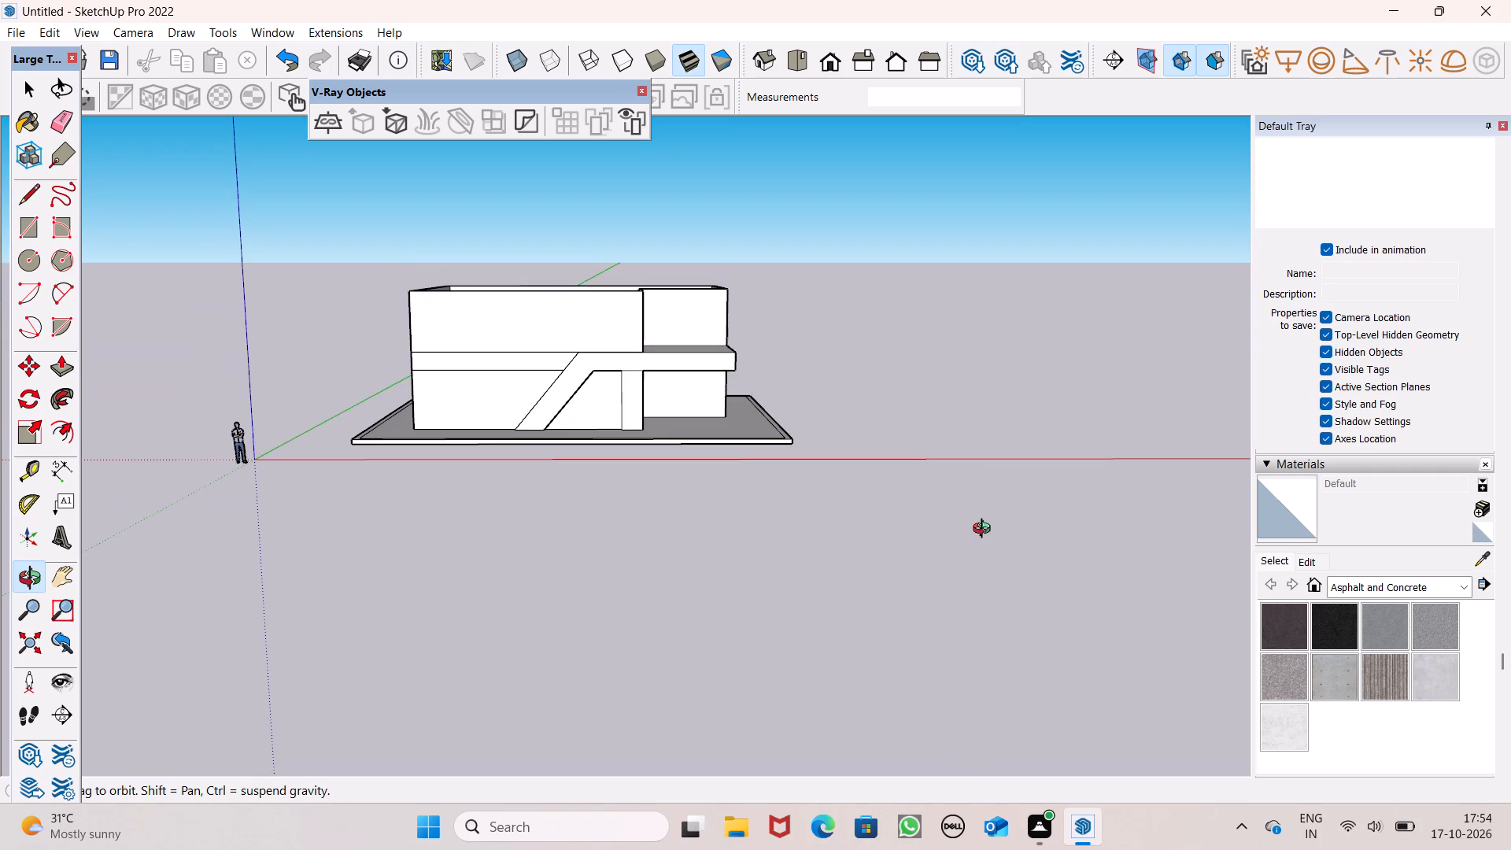
middle_click_drag(985, 530, 985, 531)
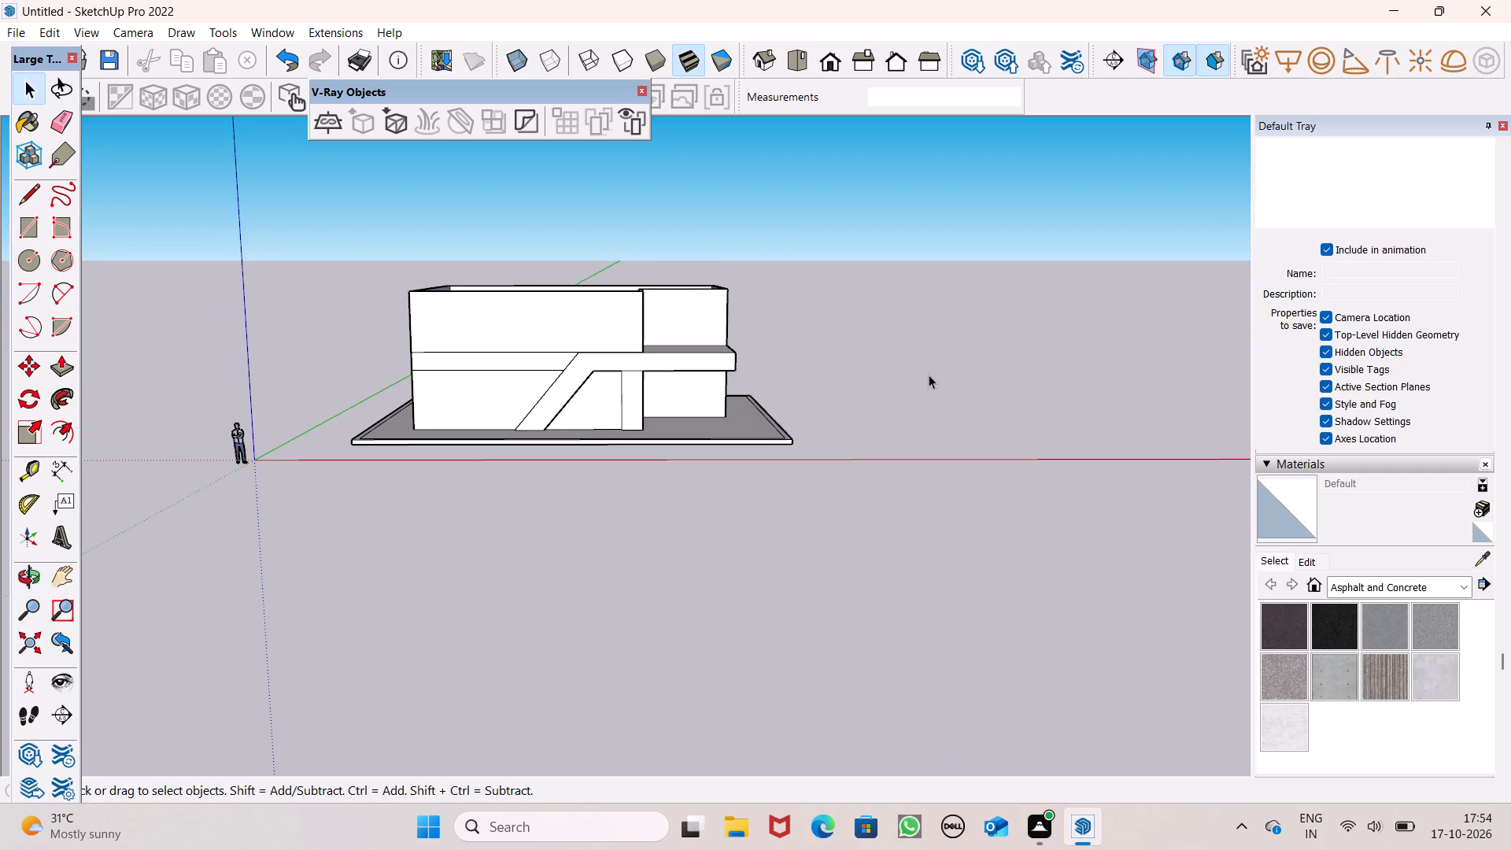
Erase the lower of the two horizontal lines across the front wall, beside the sloping band.
scroll(929, 374, "down", 2)
scroll(461, 353, "up", 6)
scroll(526, 346, "down", 1)
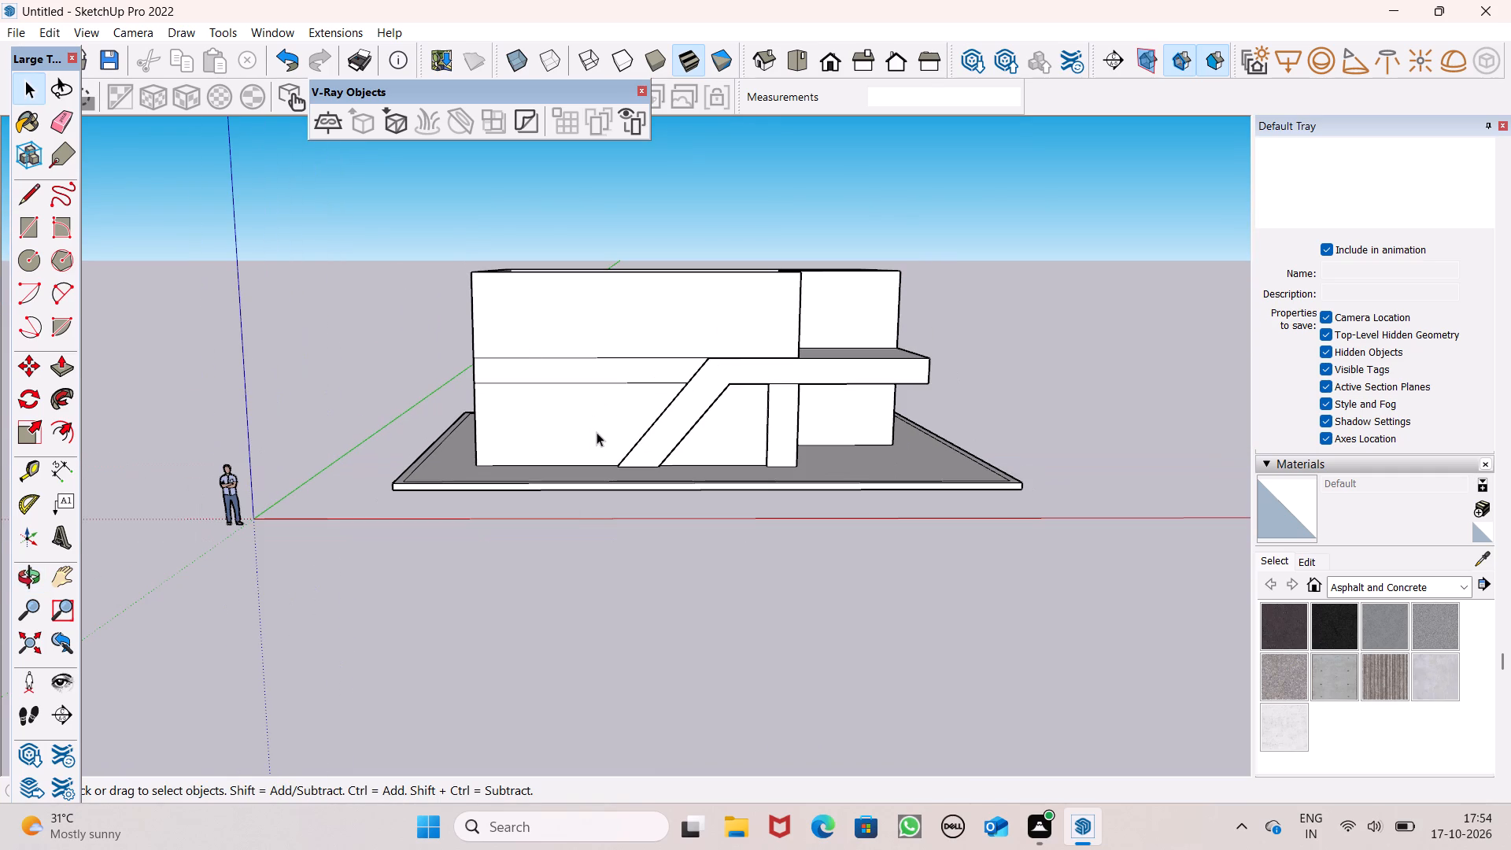
middle_click_drag(589, 457, 589, 512)
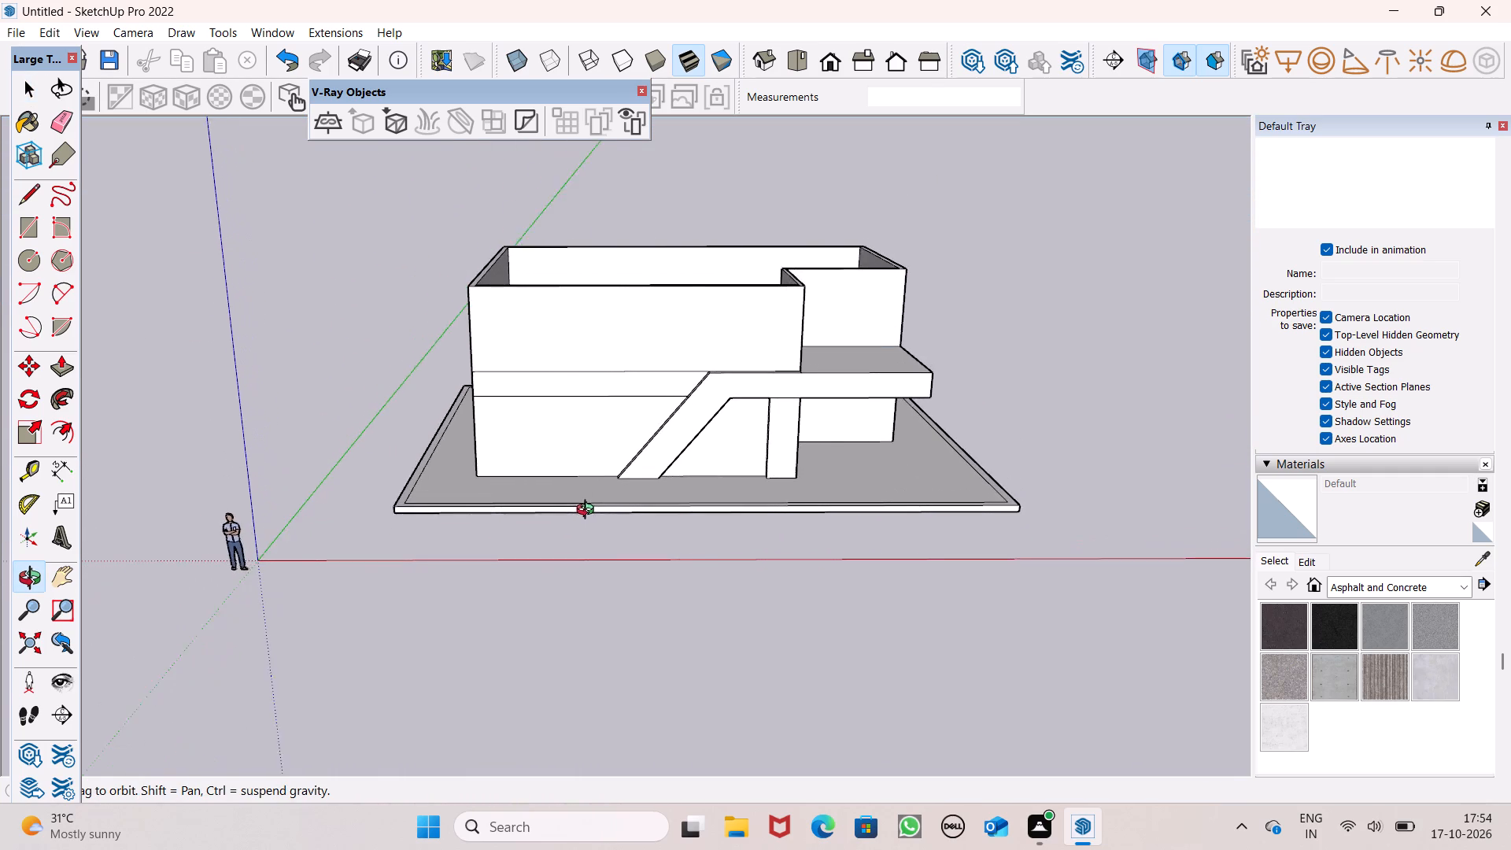
middle_click_drag(589, 512, 582, 506)
scroll(561, 419, "up", 1)
left_click(31, 234)
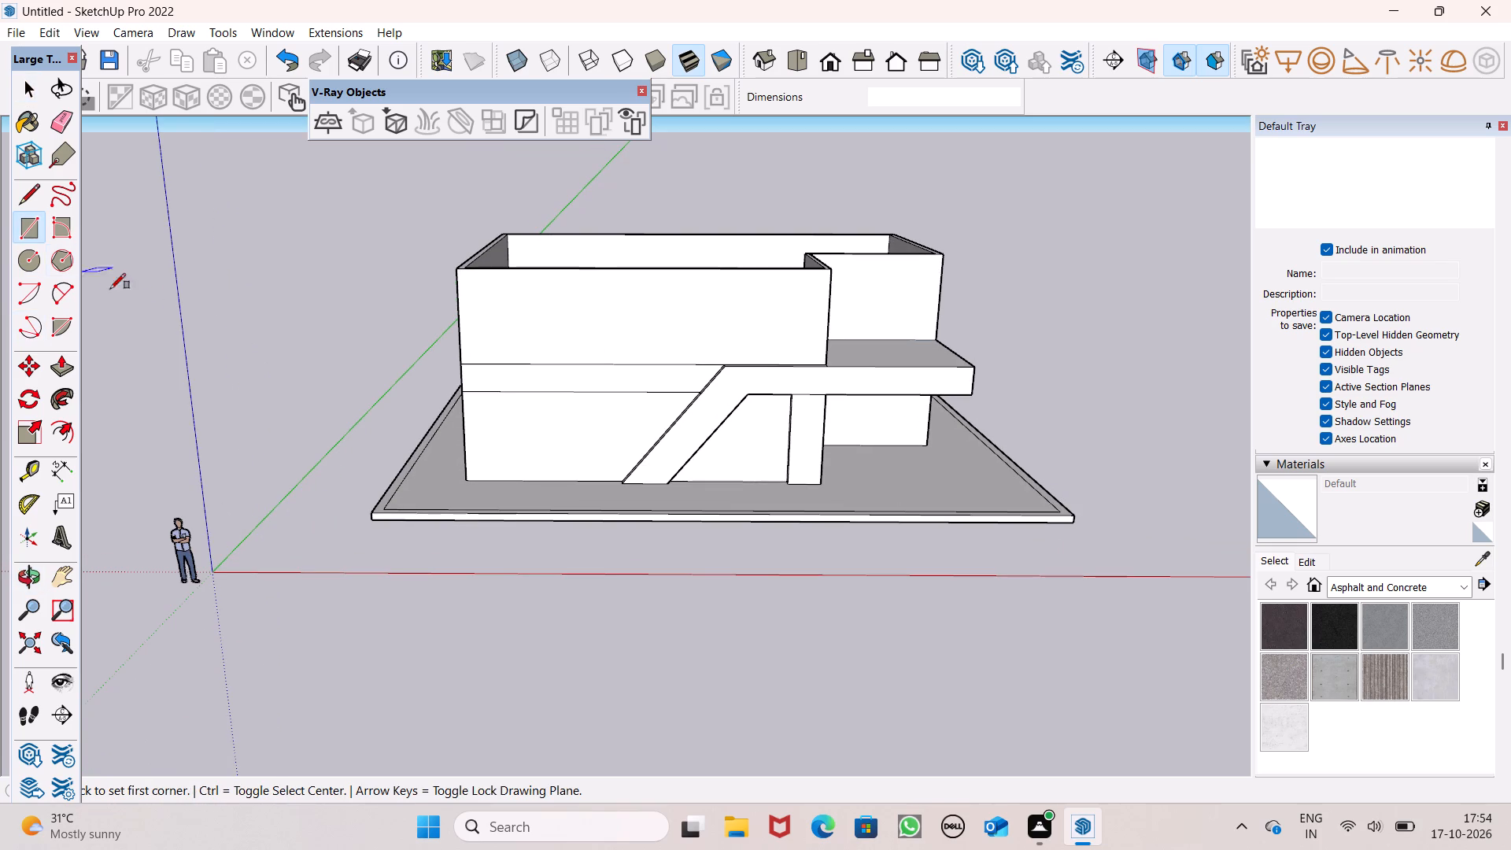
scroll(438, 374, "up", 1)
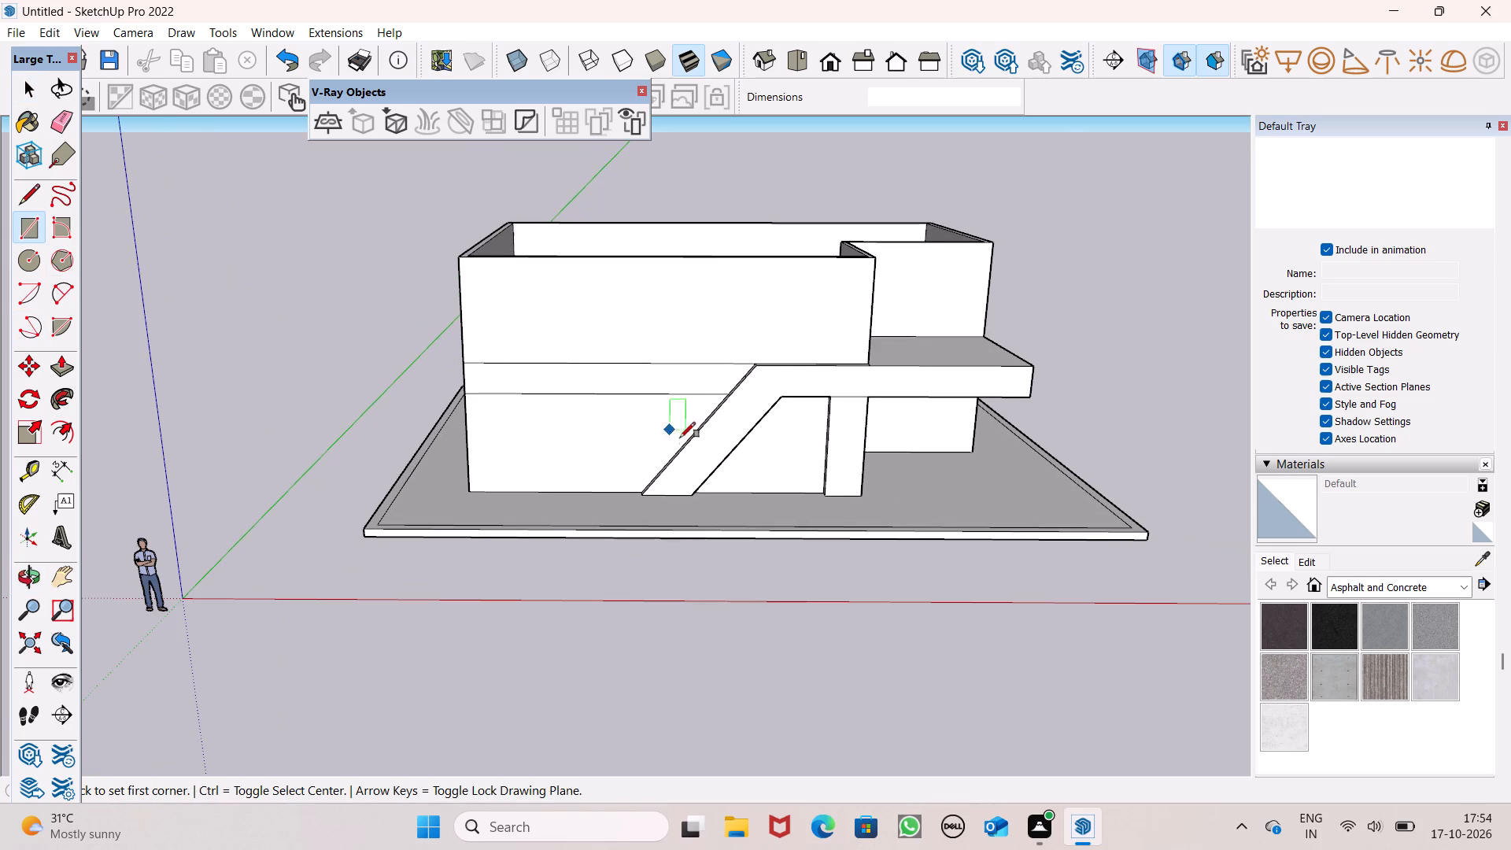
scroll(680, 439, "up", 1)
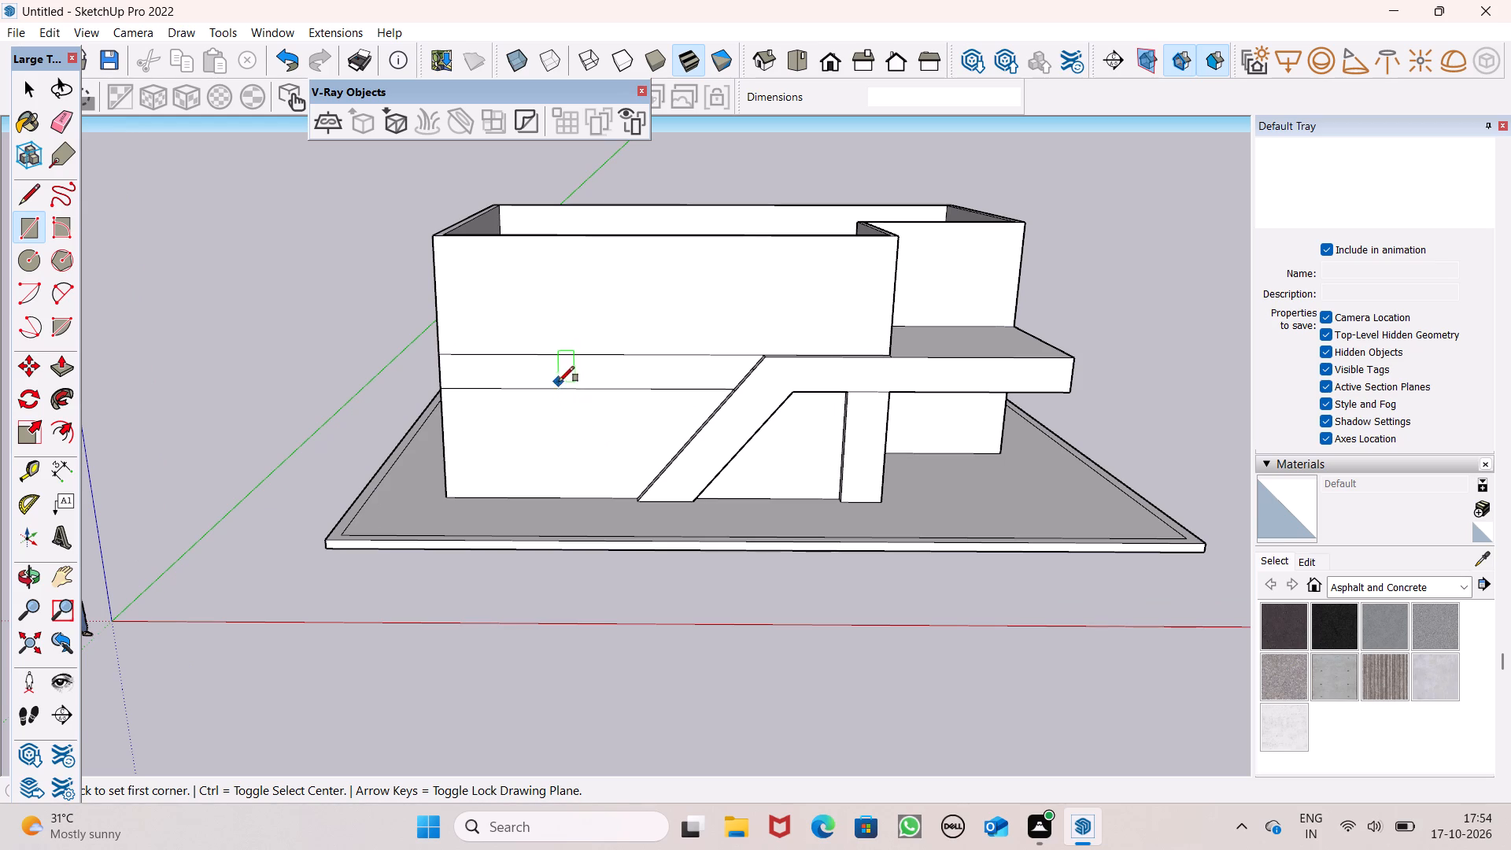
left_click(61, 130)
left_click_drag(498, 374, 500, 399)
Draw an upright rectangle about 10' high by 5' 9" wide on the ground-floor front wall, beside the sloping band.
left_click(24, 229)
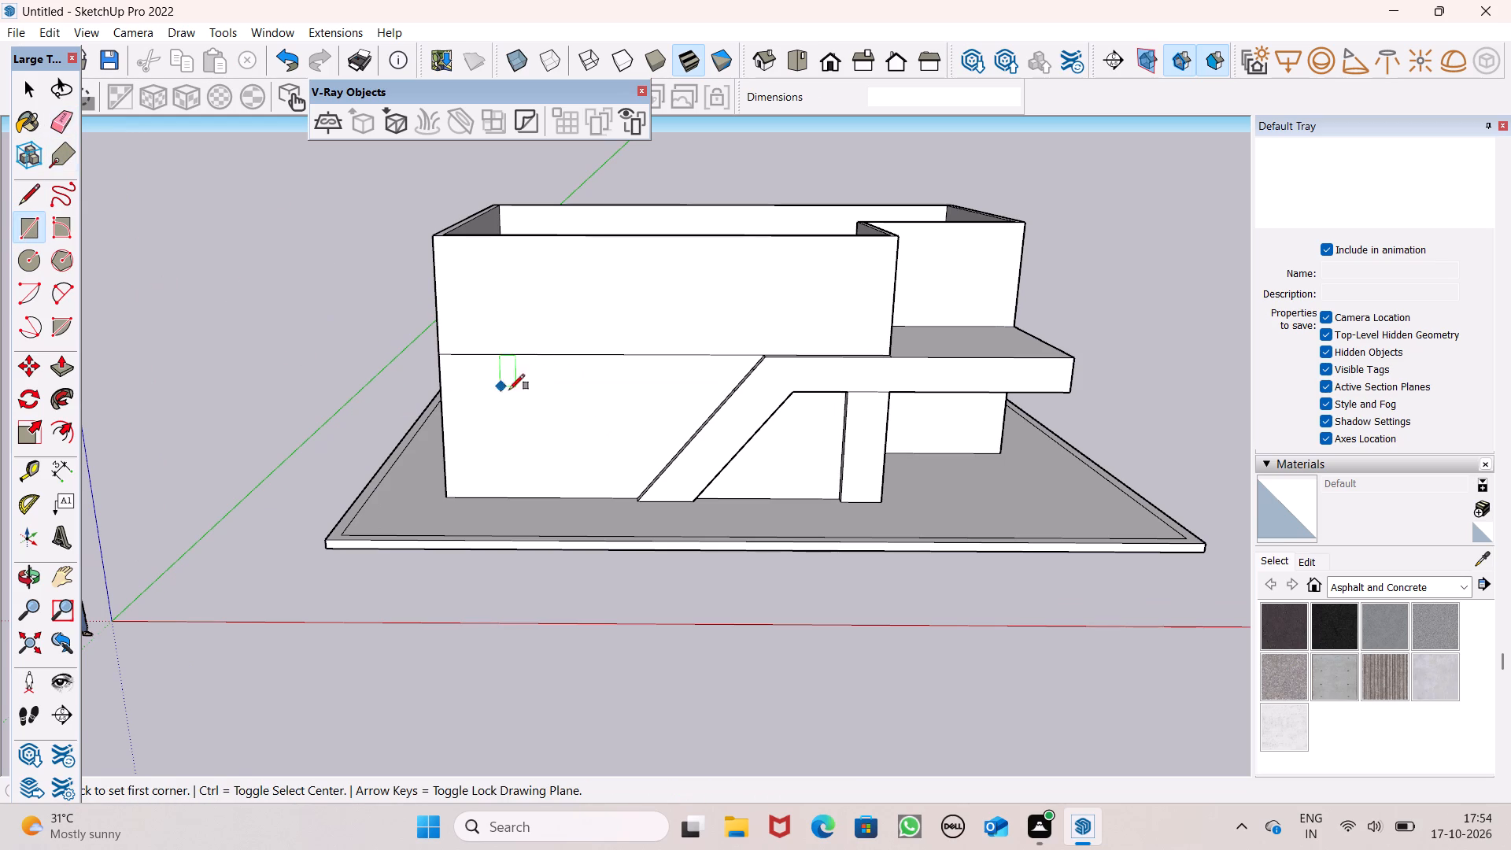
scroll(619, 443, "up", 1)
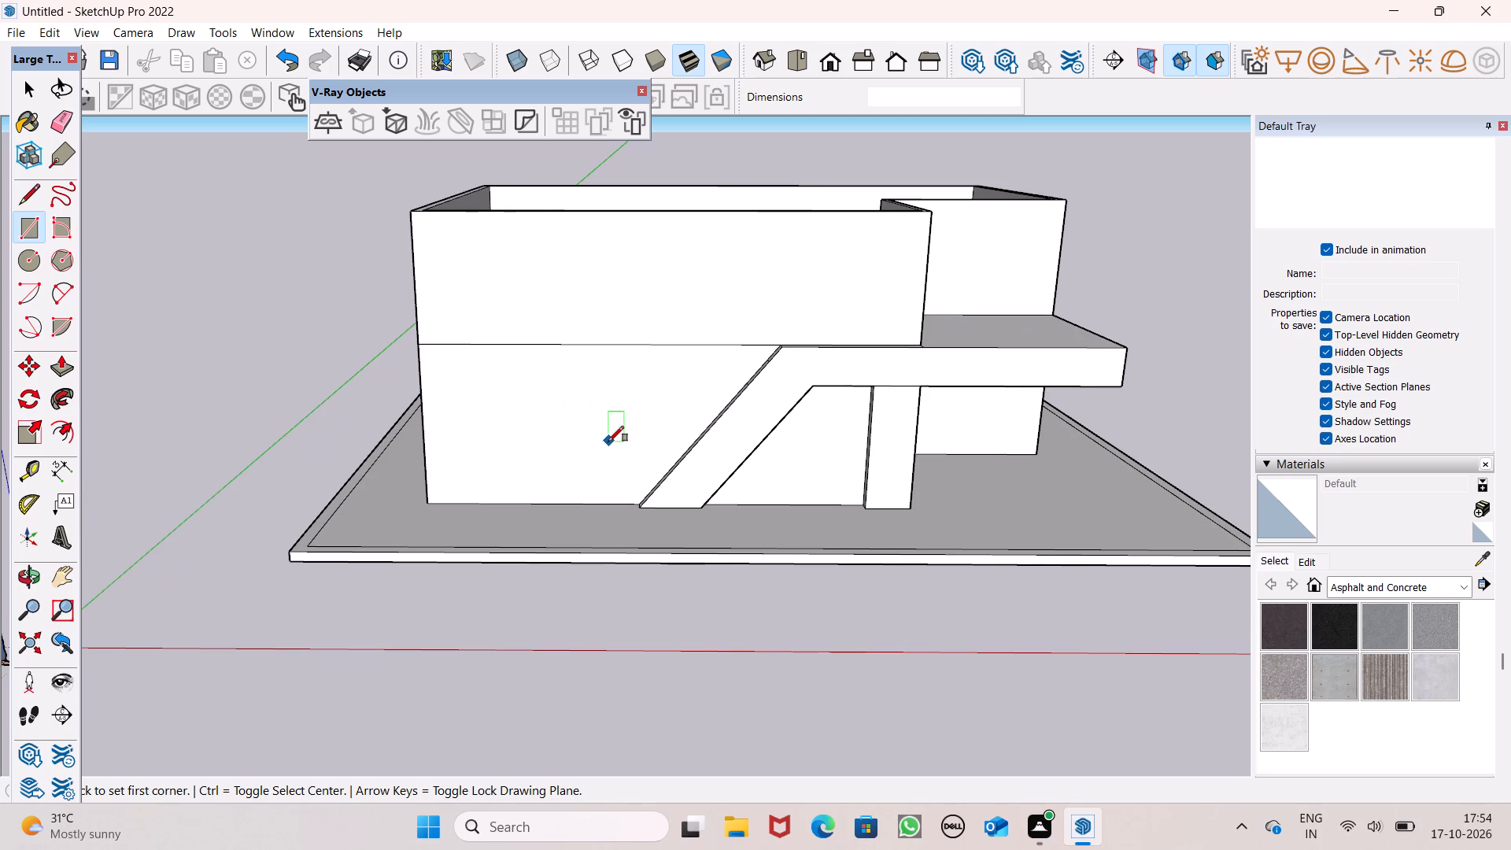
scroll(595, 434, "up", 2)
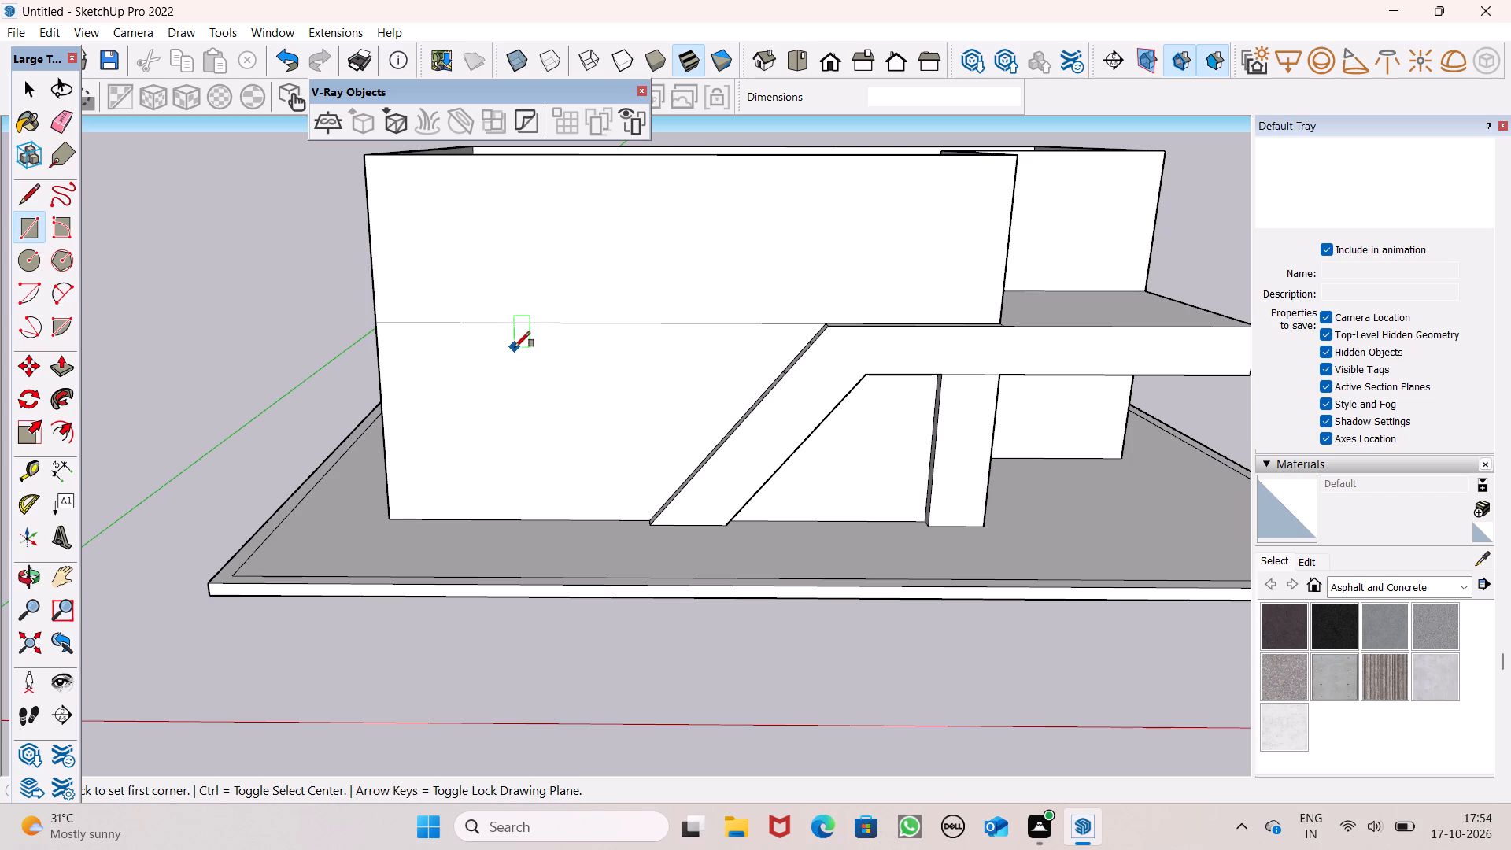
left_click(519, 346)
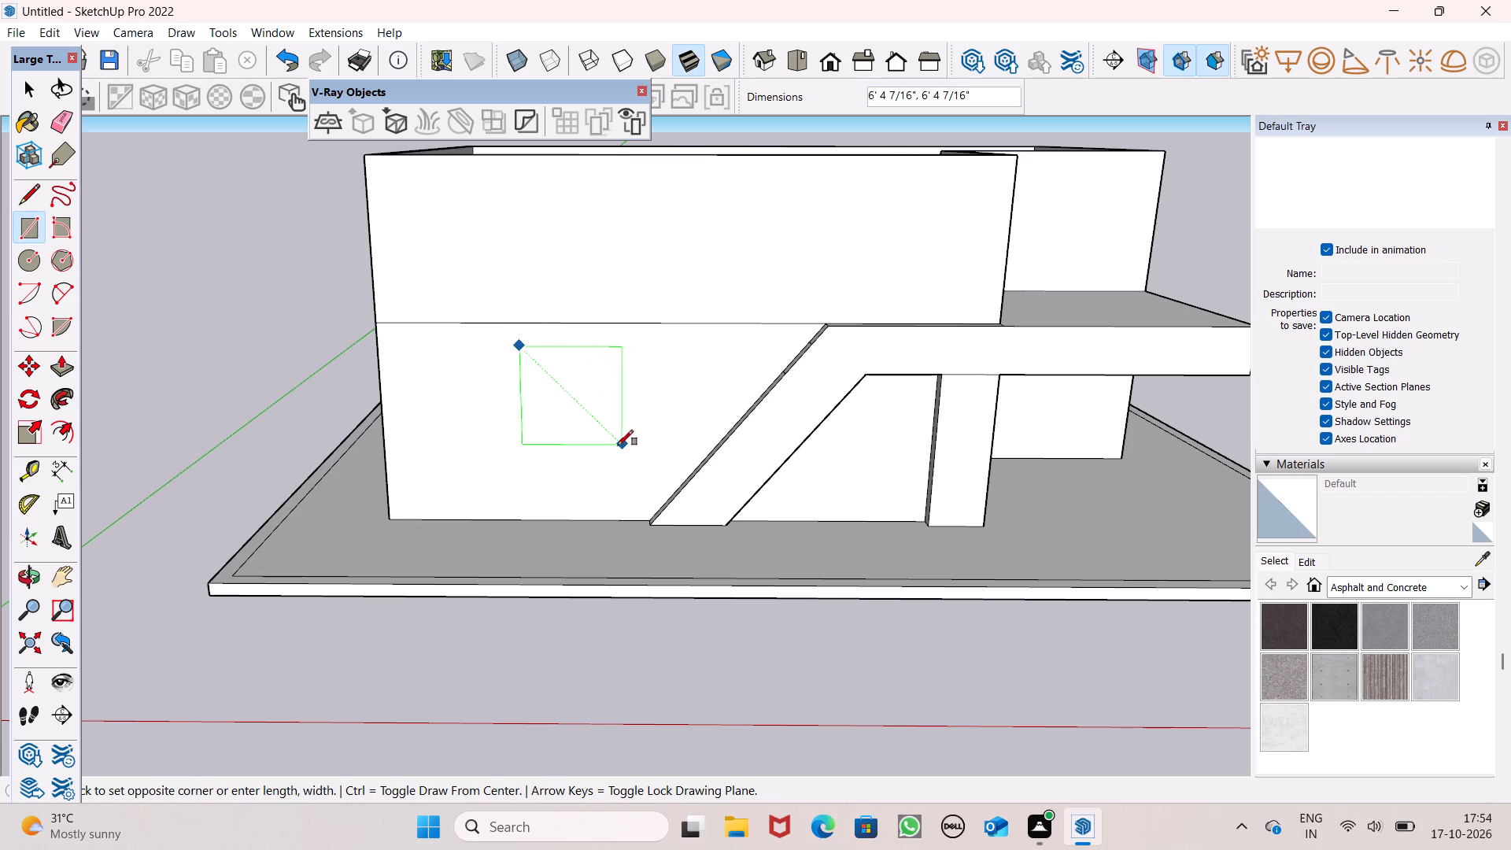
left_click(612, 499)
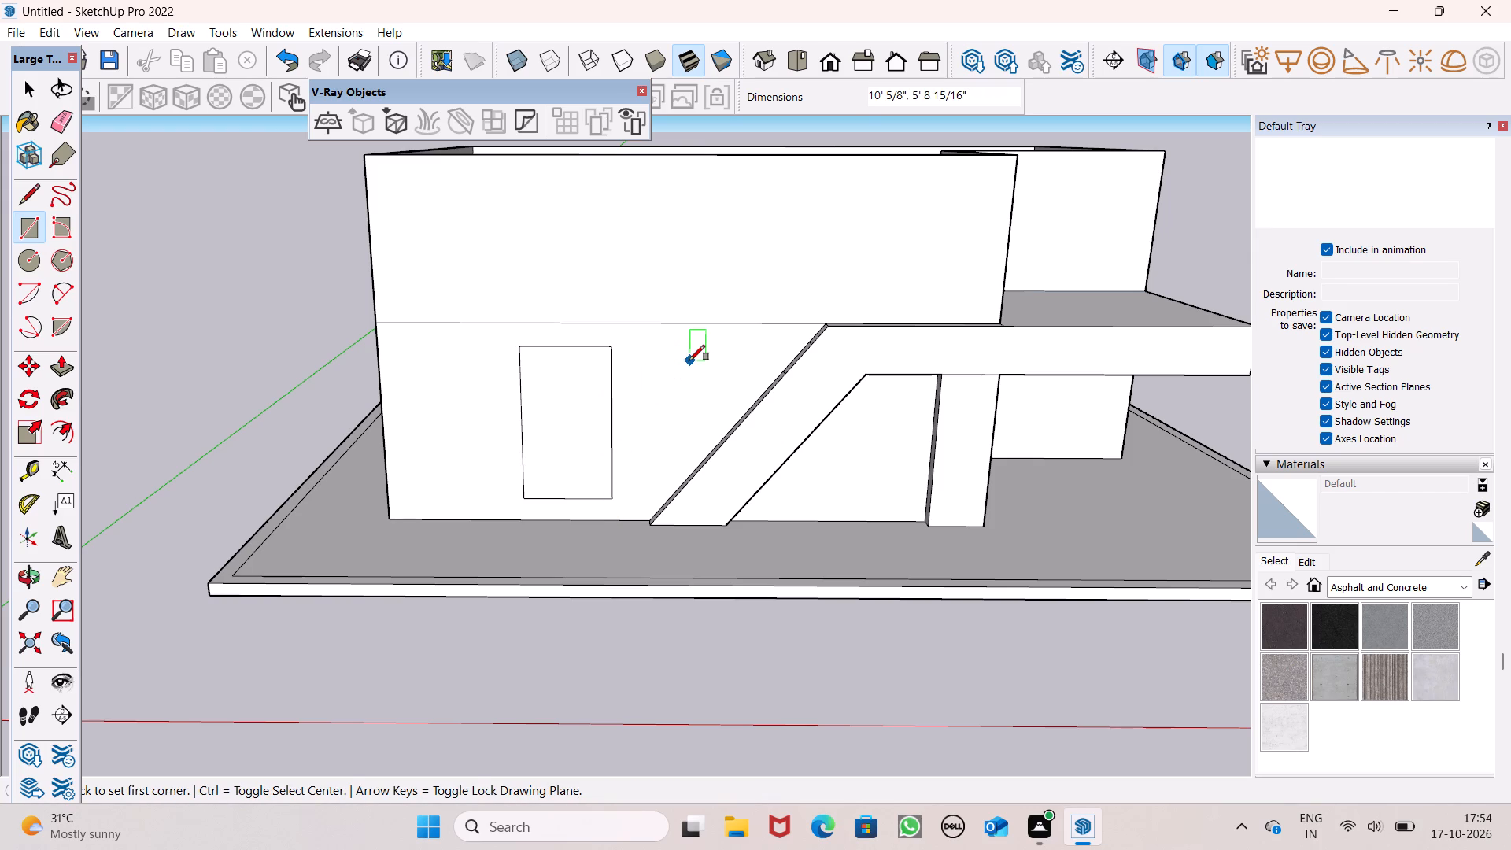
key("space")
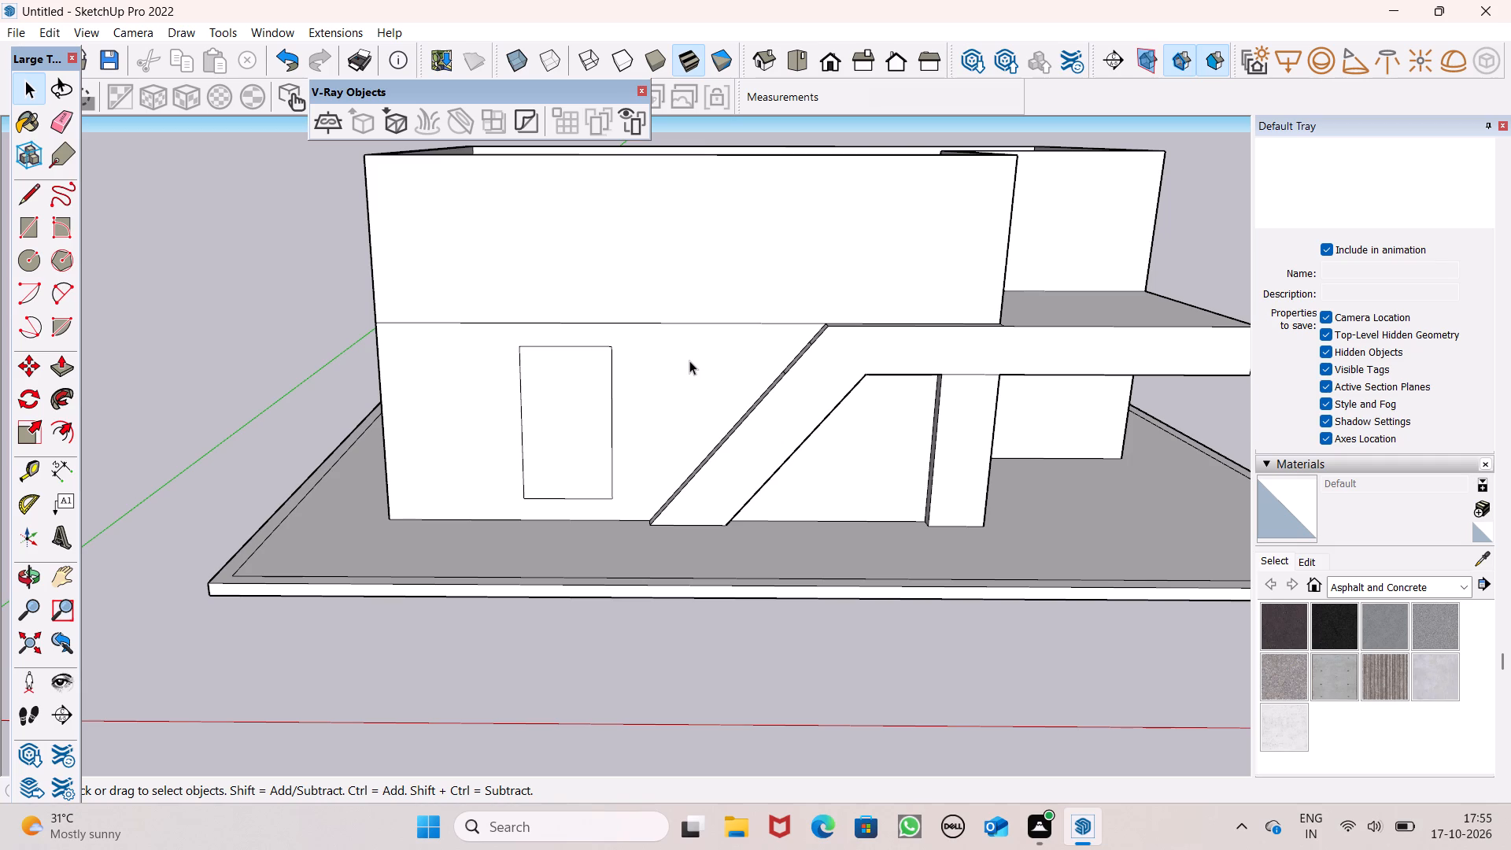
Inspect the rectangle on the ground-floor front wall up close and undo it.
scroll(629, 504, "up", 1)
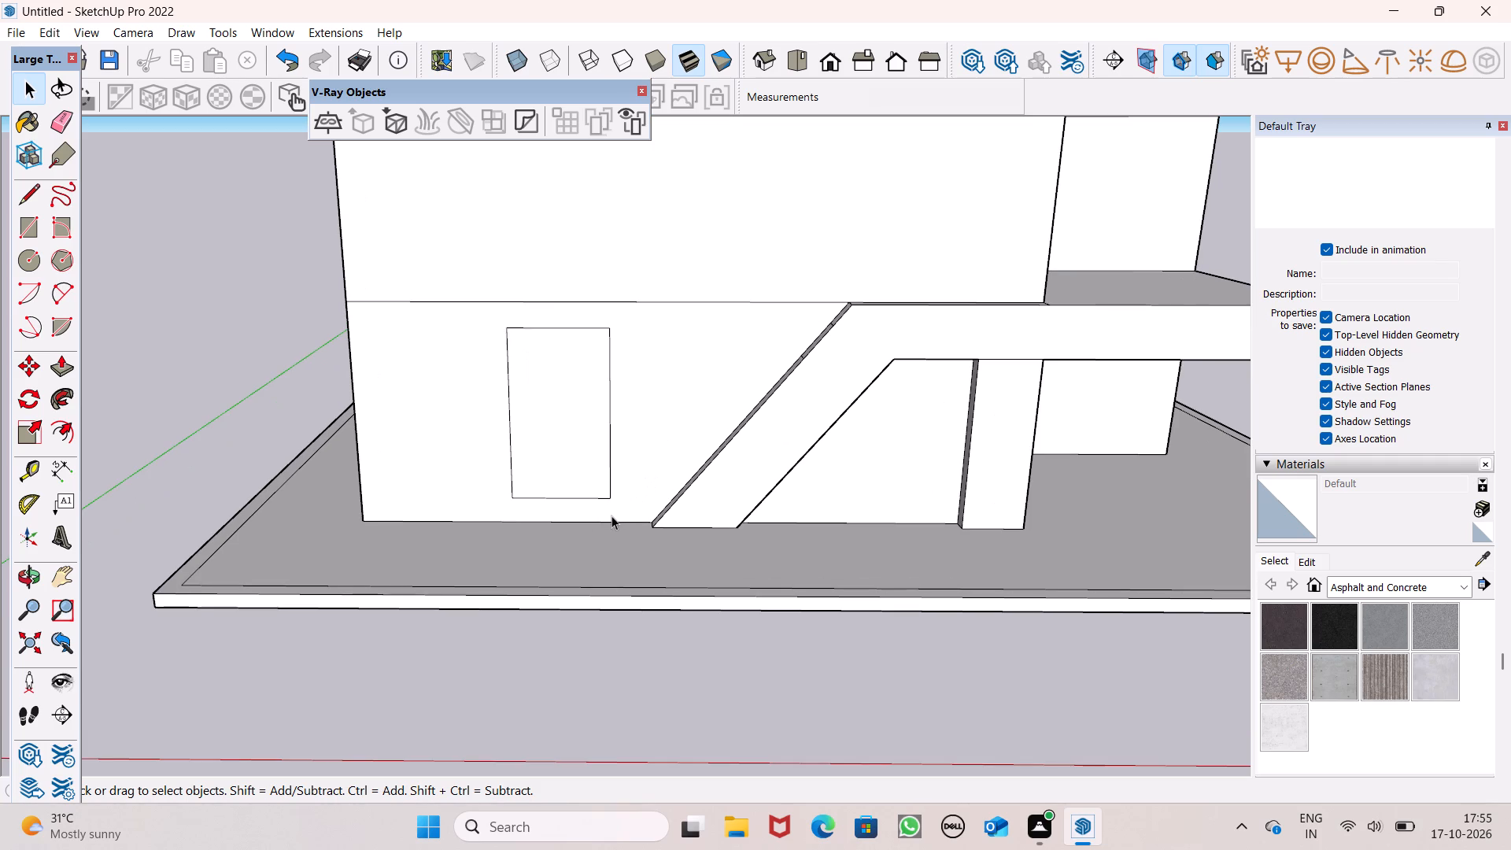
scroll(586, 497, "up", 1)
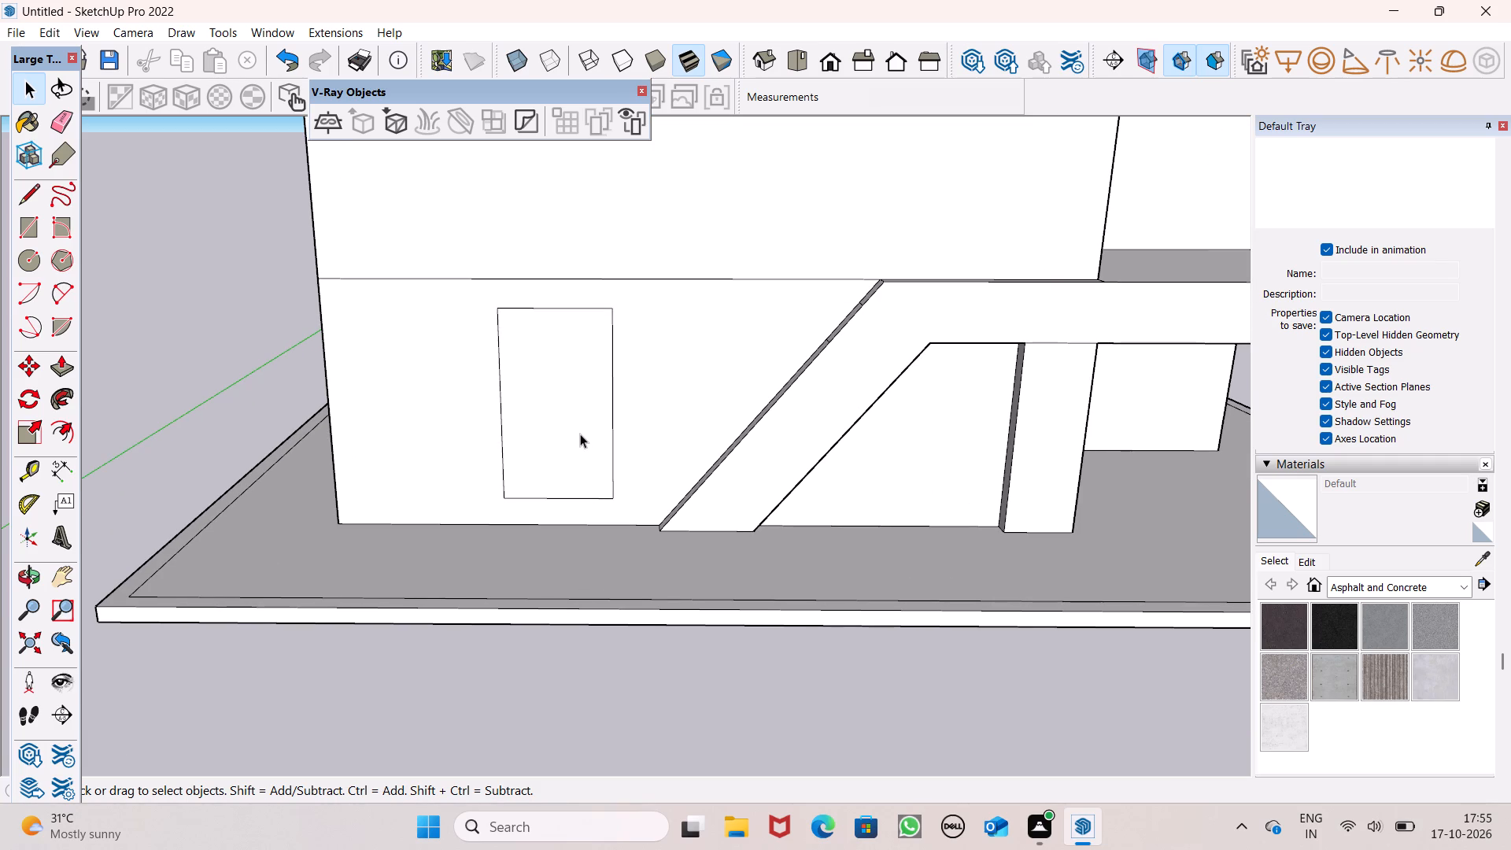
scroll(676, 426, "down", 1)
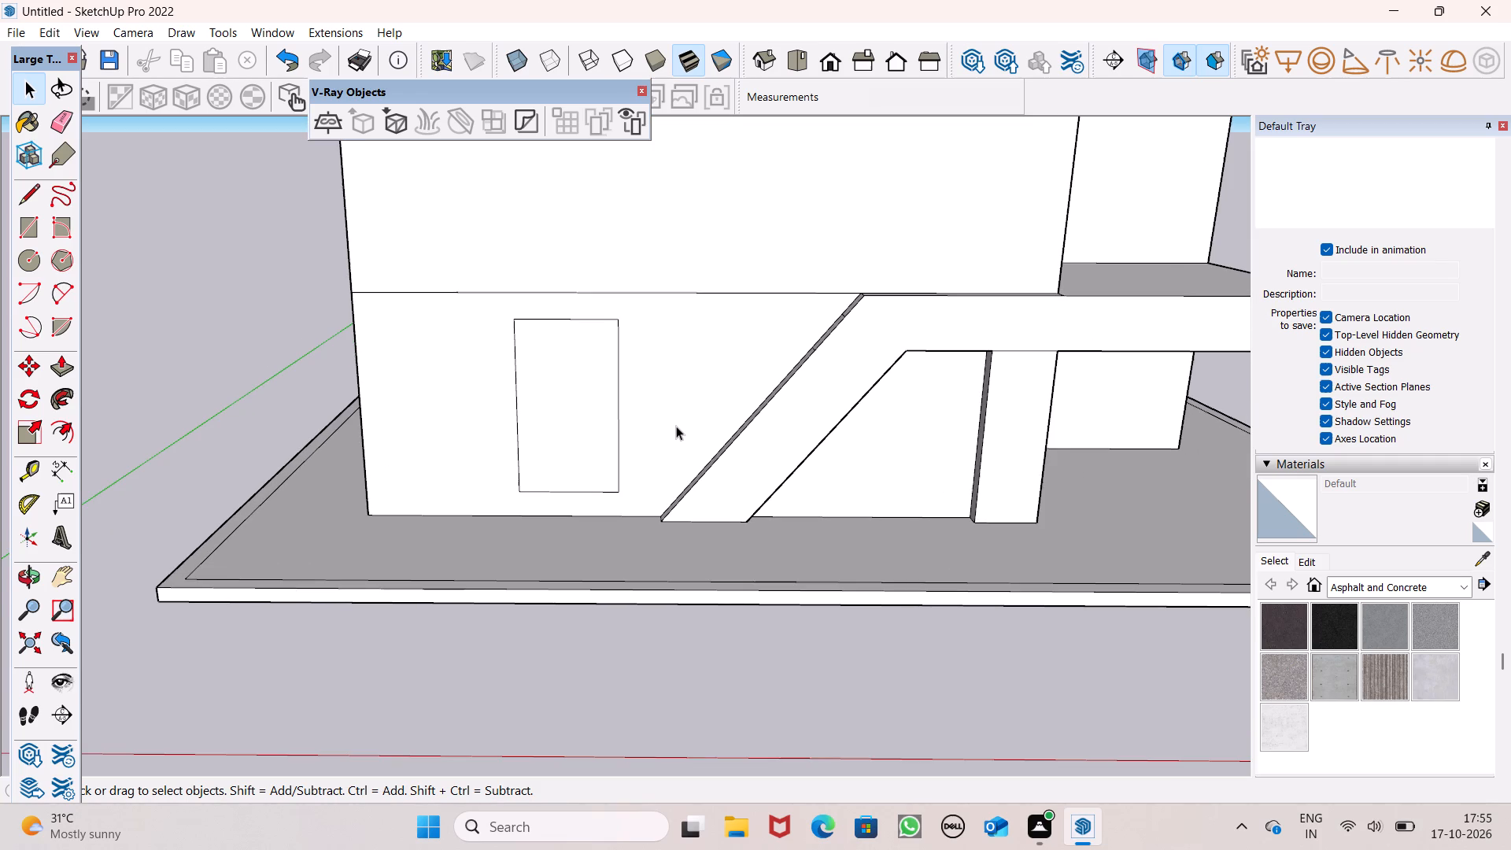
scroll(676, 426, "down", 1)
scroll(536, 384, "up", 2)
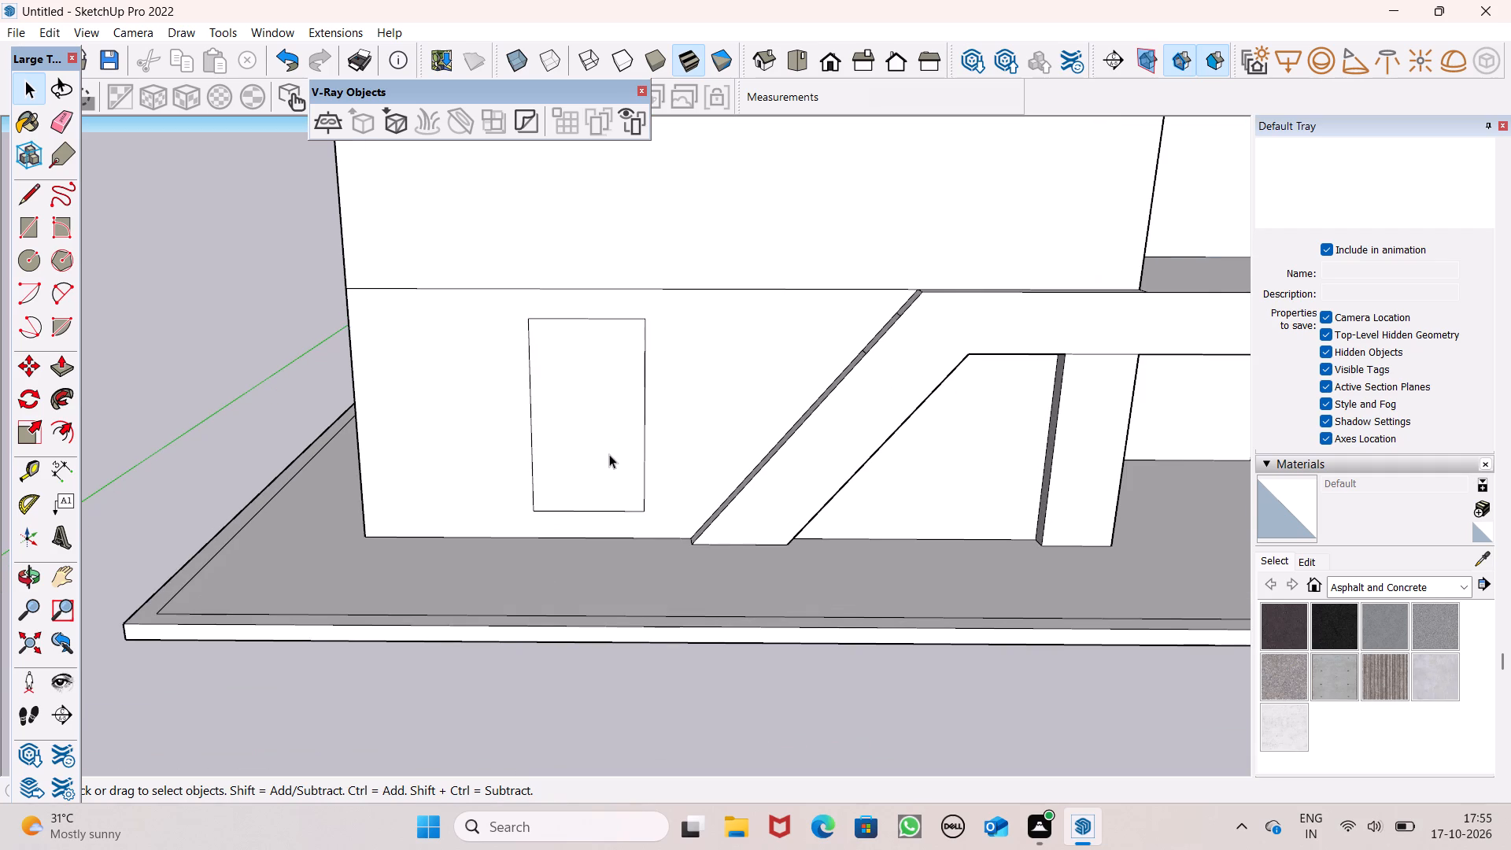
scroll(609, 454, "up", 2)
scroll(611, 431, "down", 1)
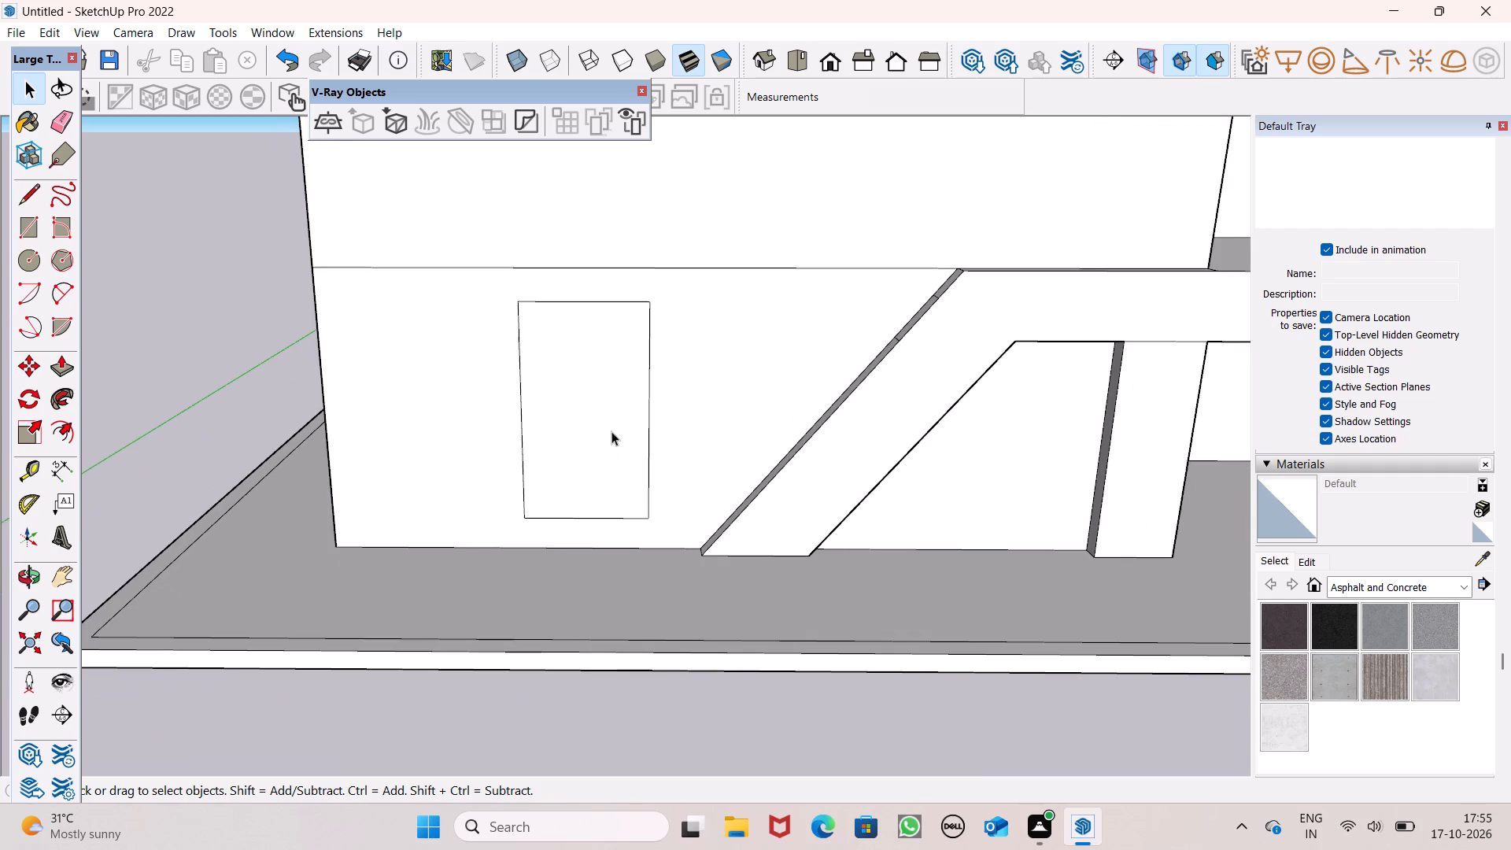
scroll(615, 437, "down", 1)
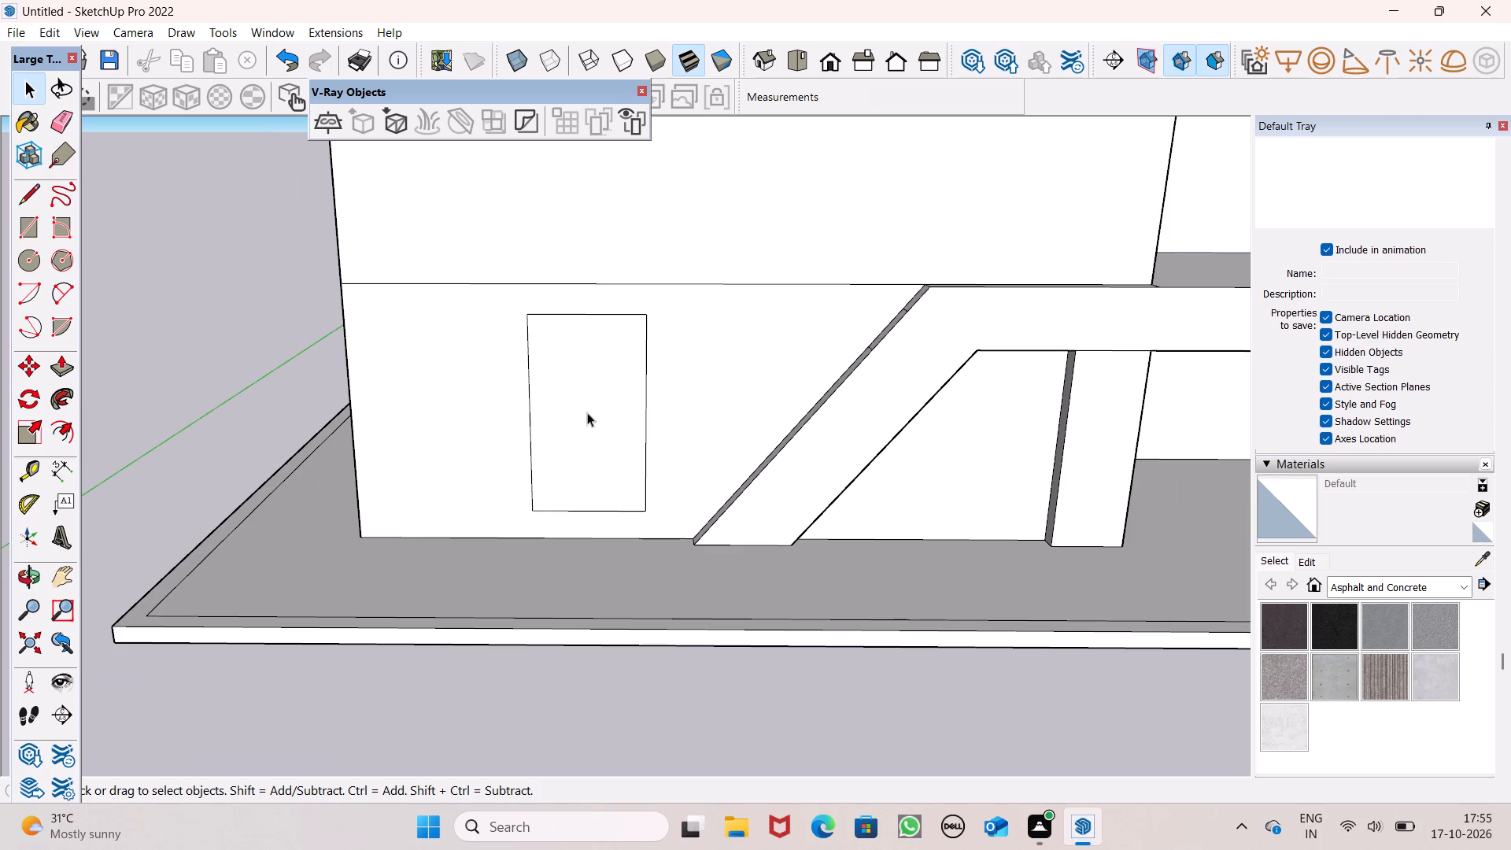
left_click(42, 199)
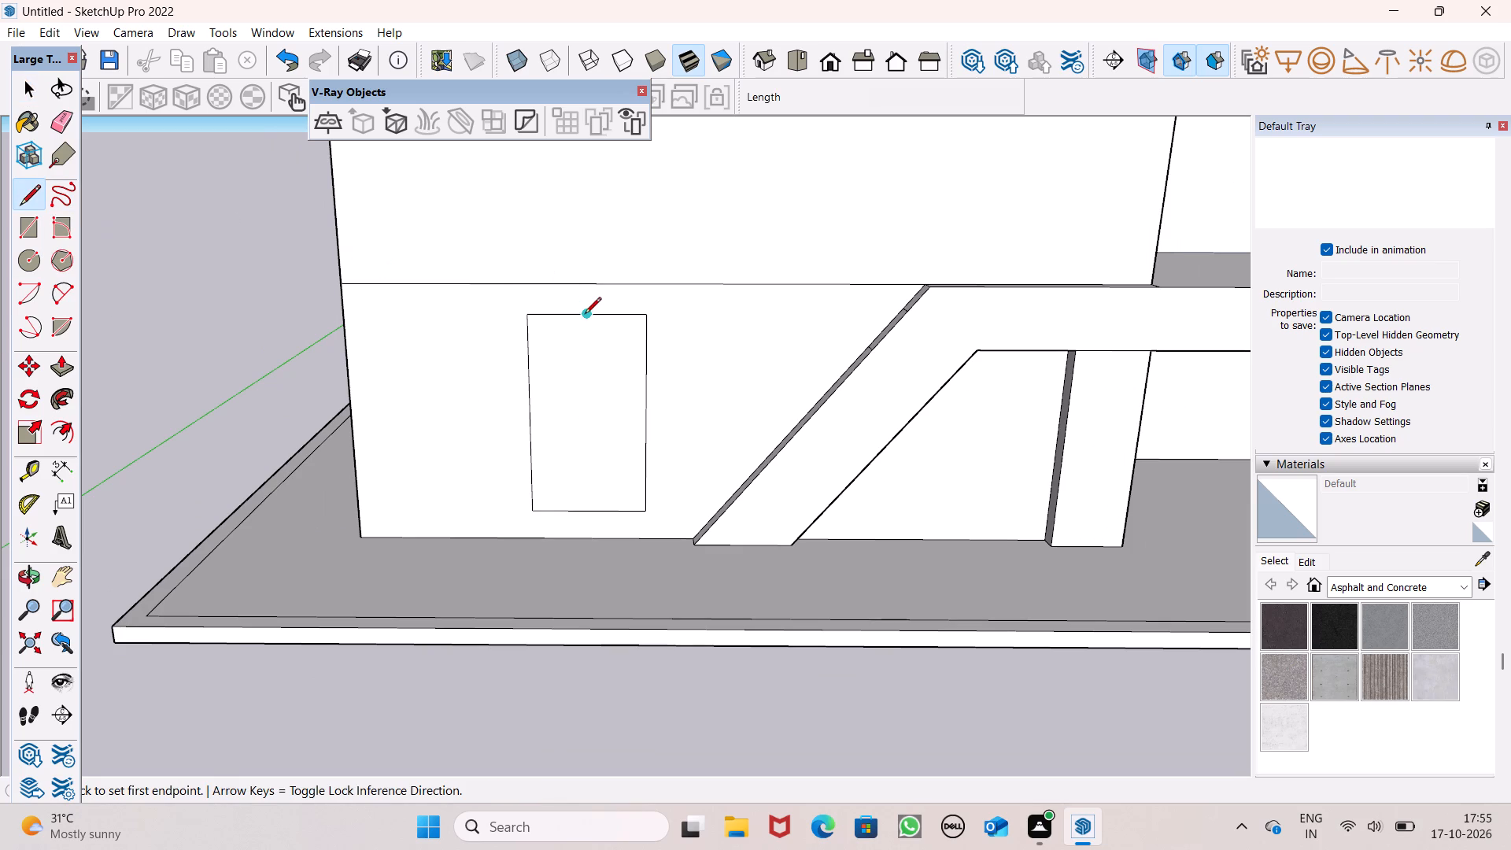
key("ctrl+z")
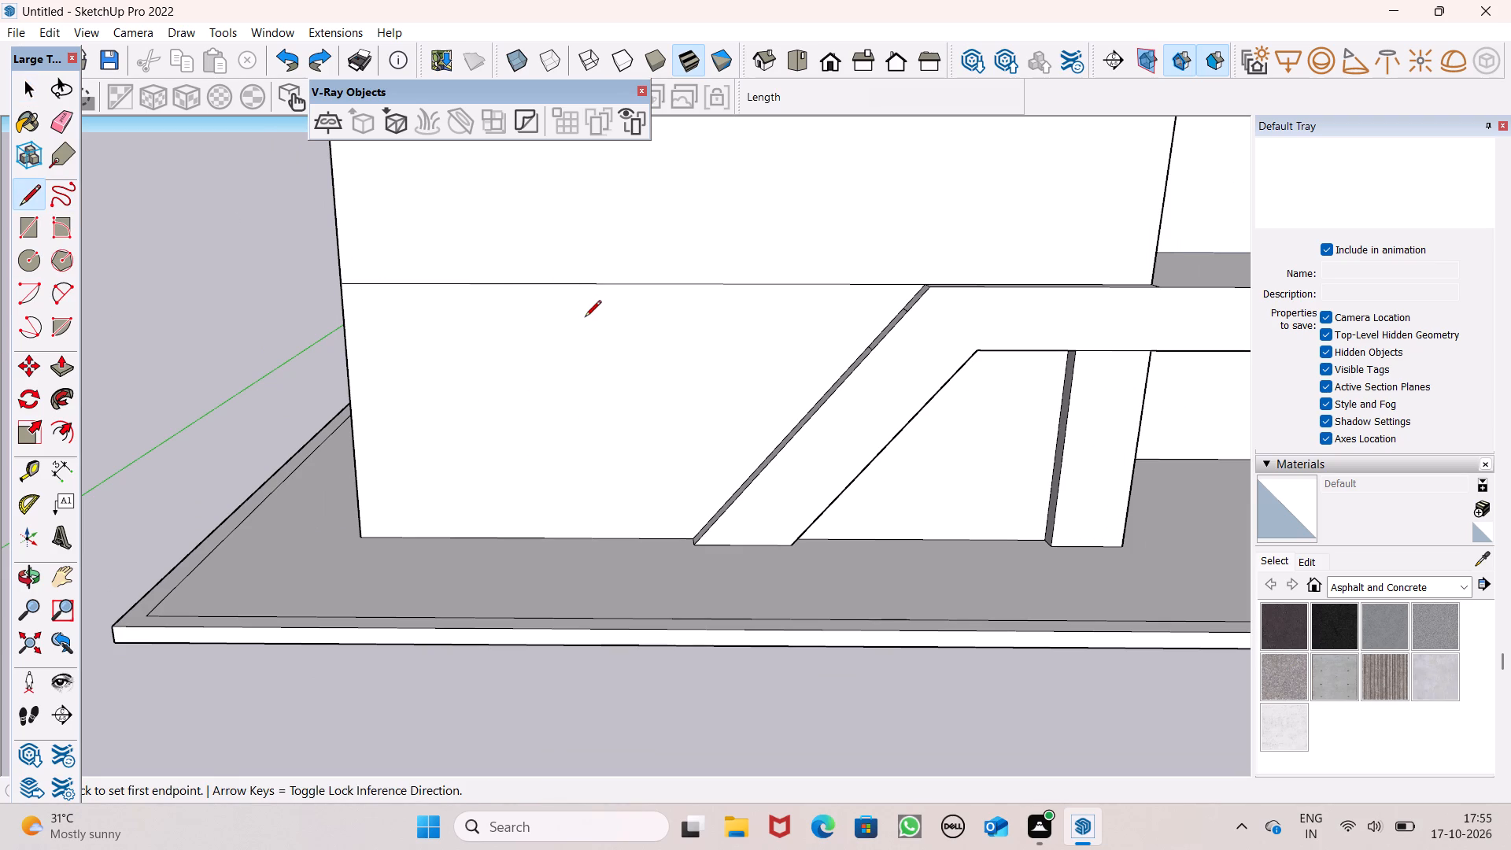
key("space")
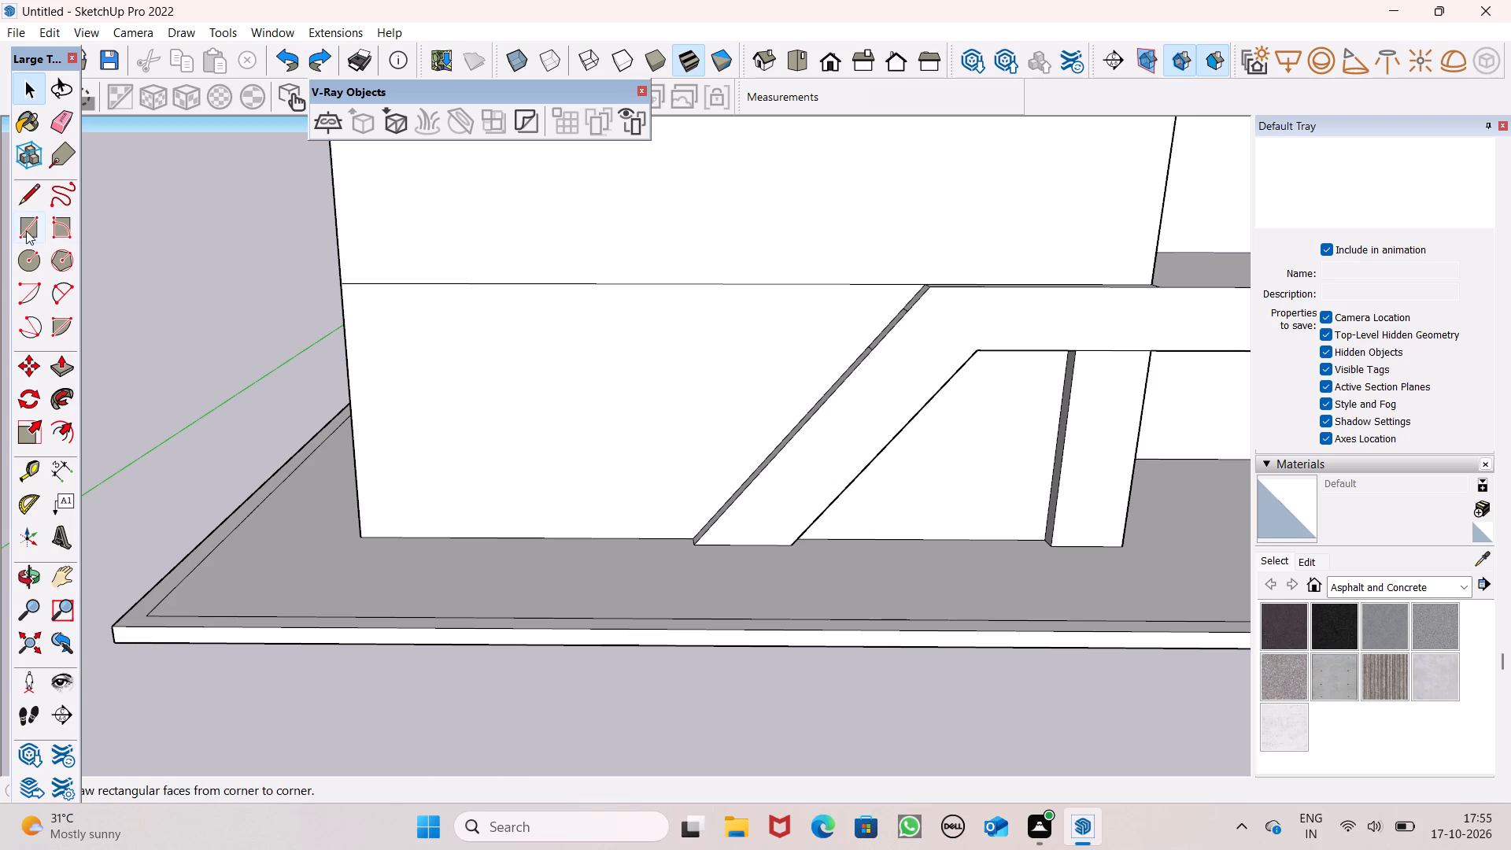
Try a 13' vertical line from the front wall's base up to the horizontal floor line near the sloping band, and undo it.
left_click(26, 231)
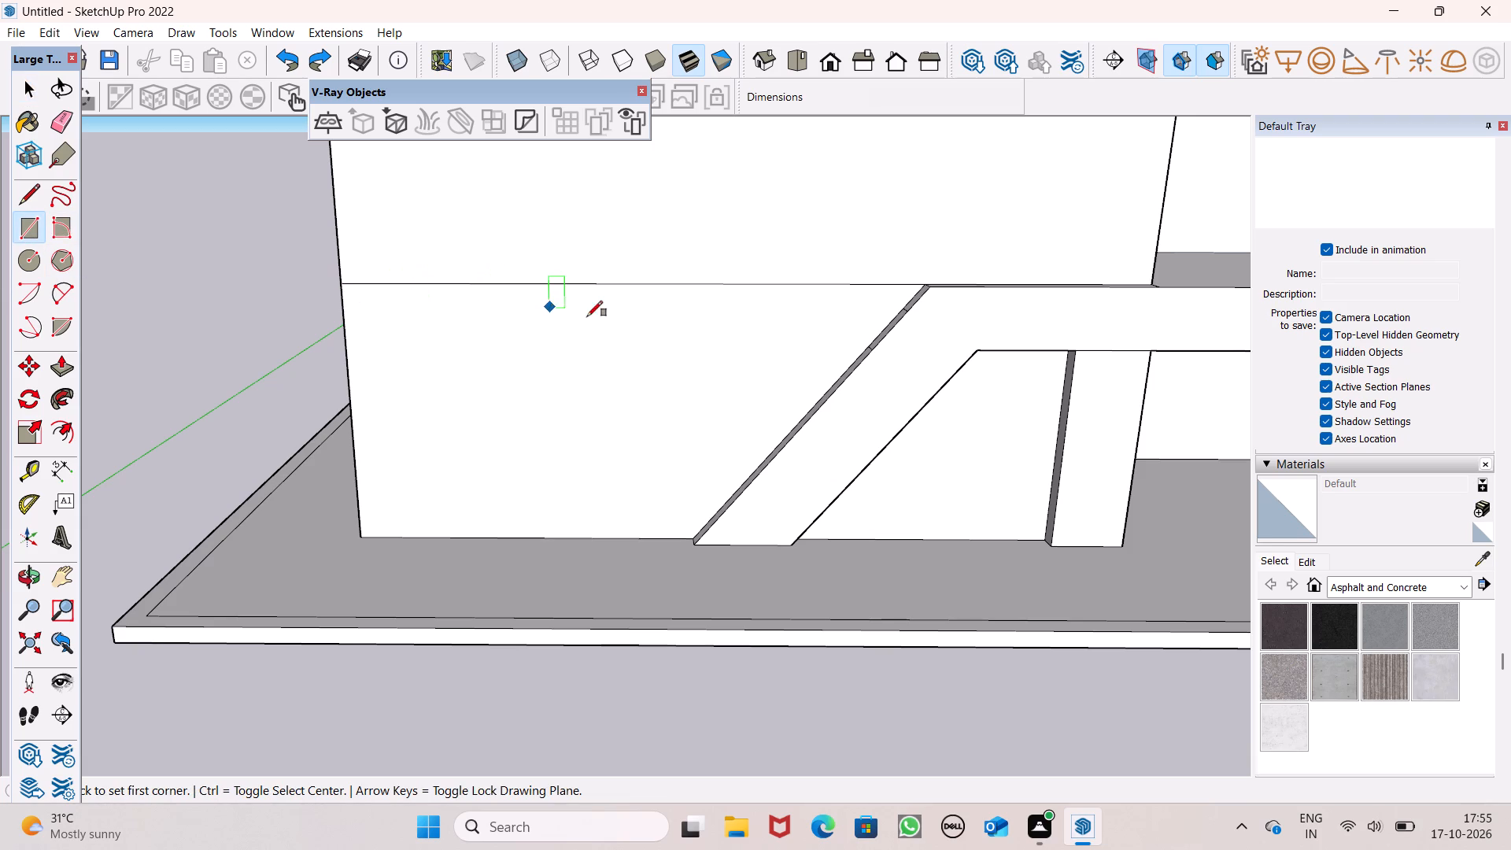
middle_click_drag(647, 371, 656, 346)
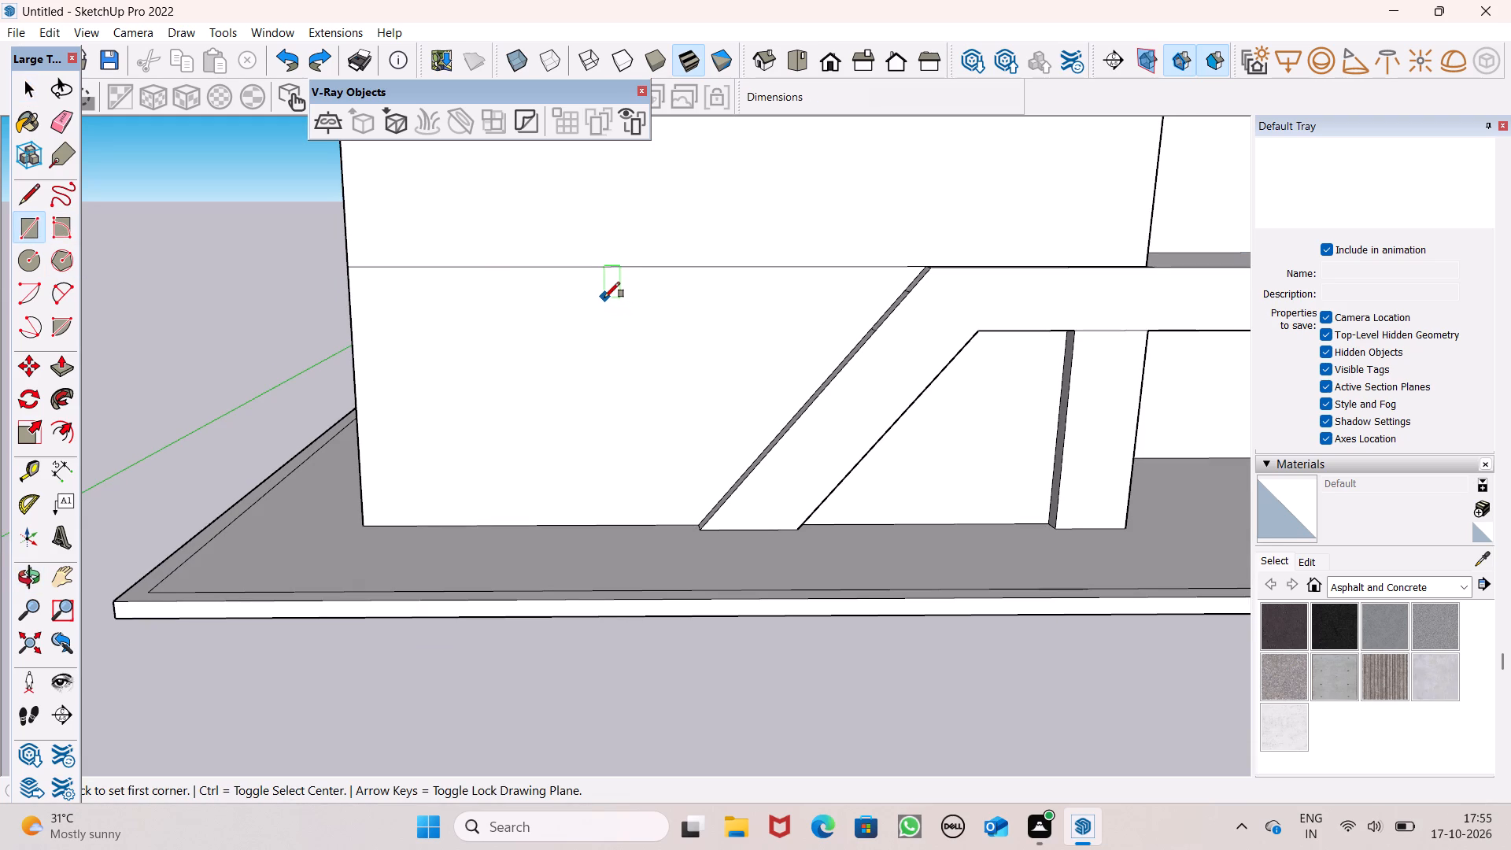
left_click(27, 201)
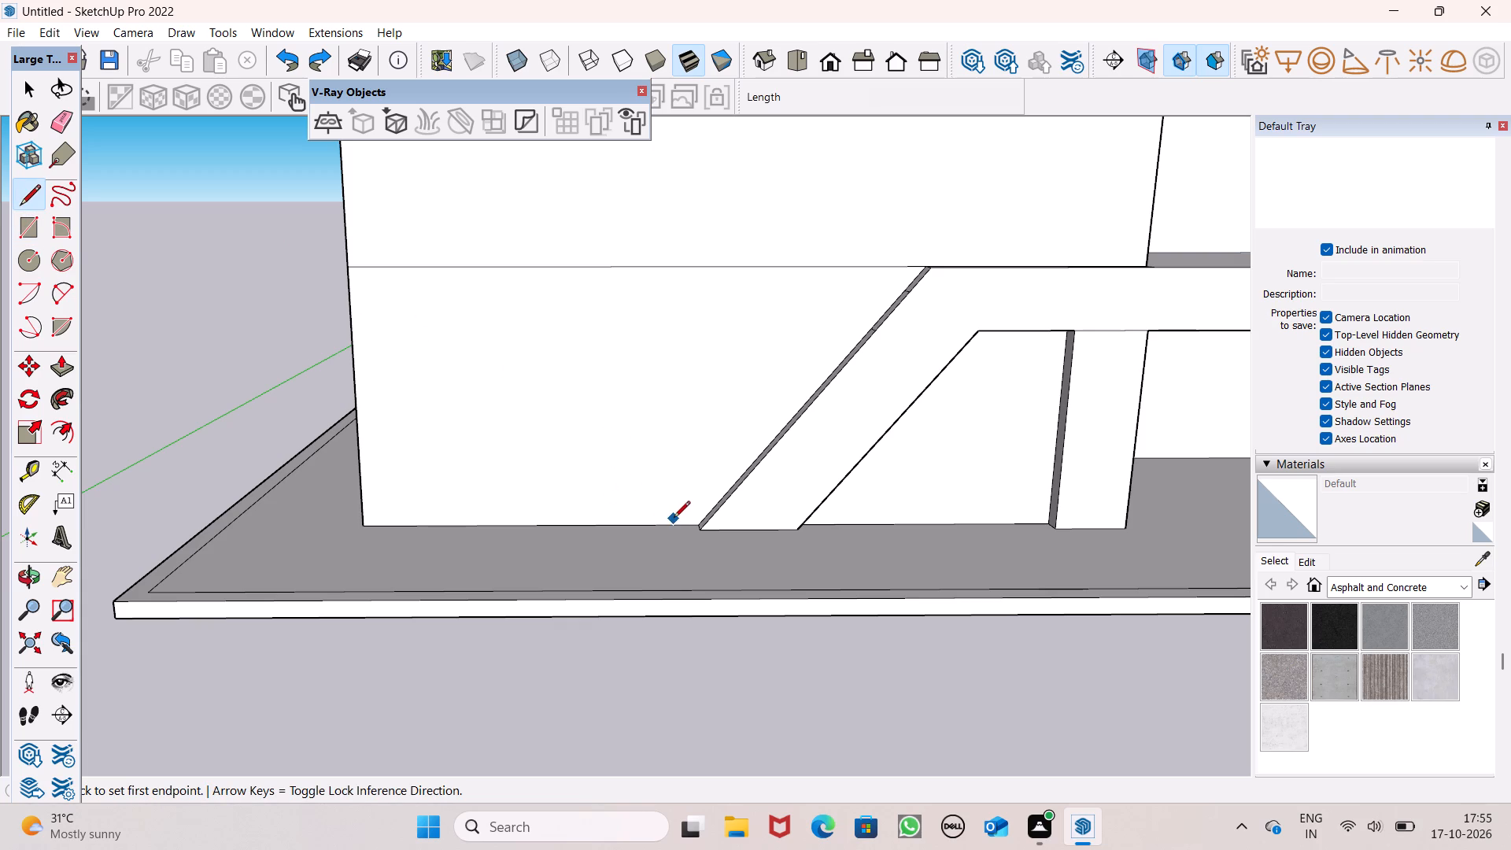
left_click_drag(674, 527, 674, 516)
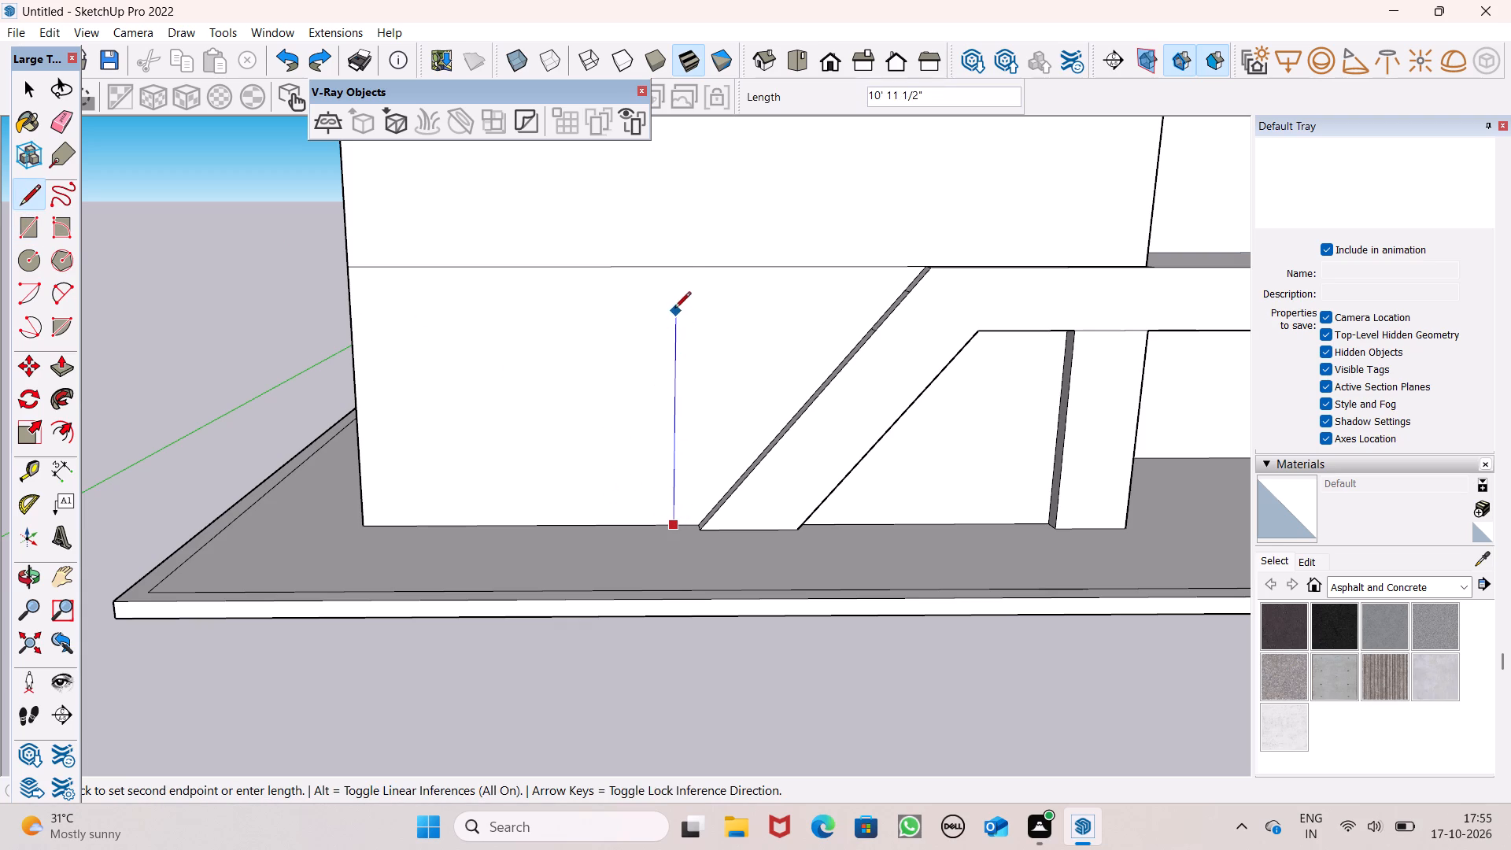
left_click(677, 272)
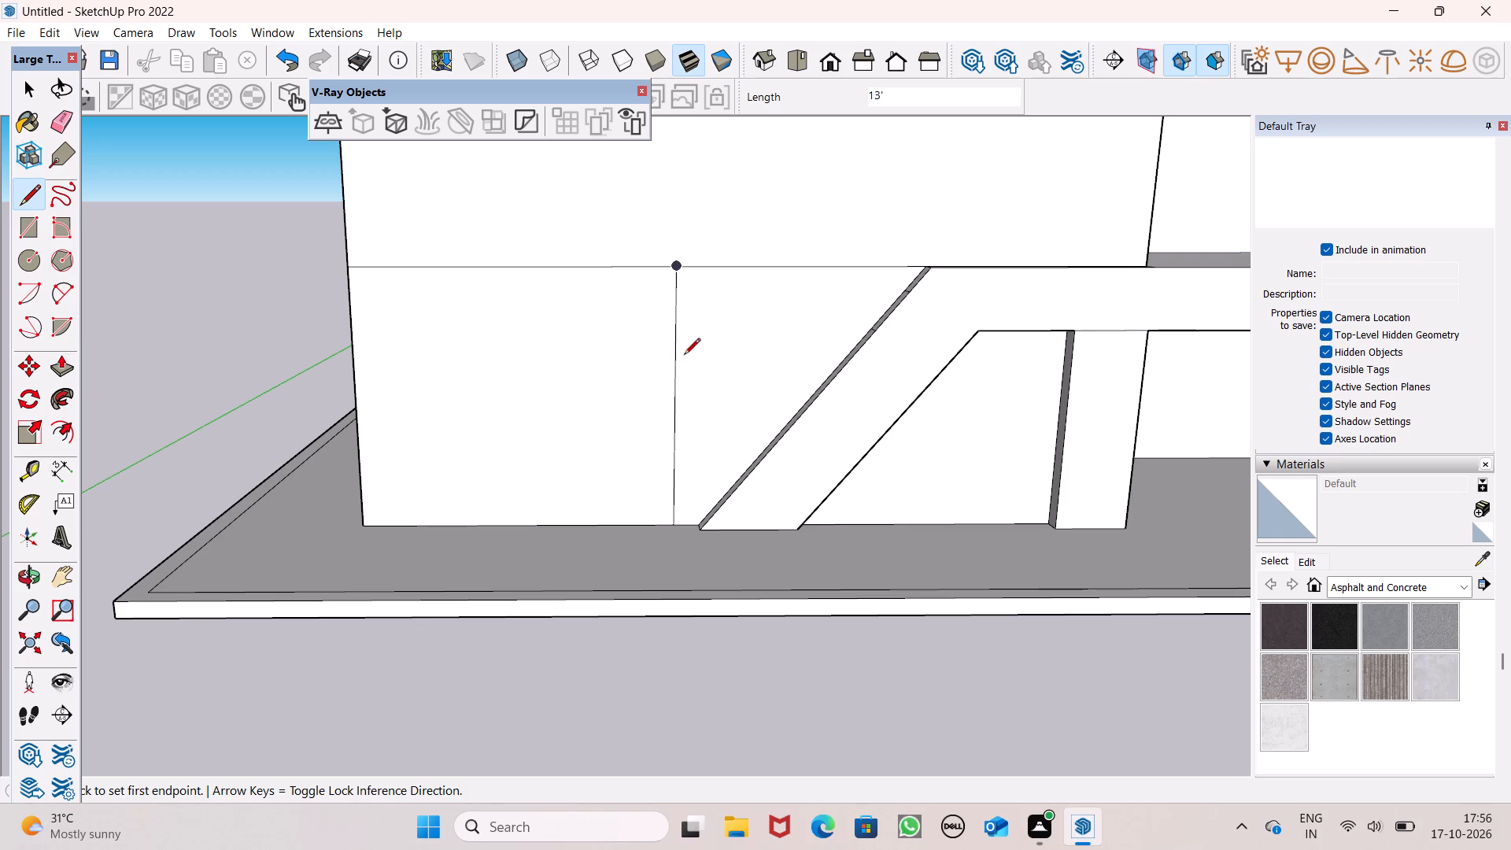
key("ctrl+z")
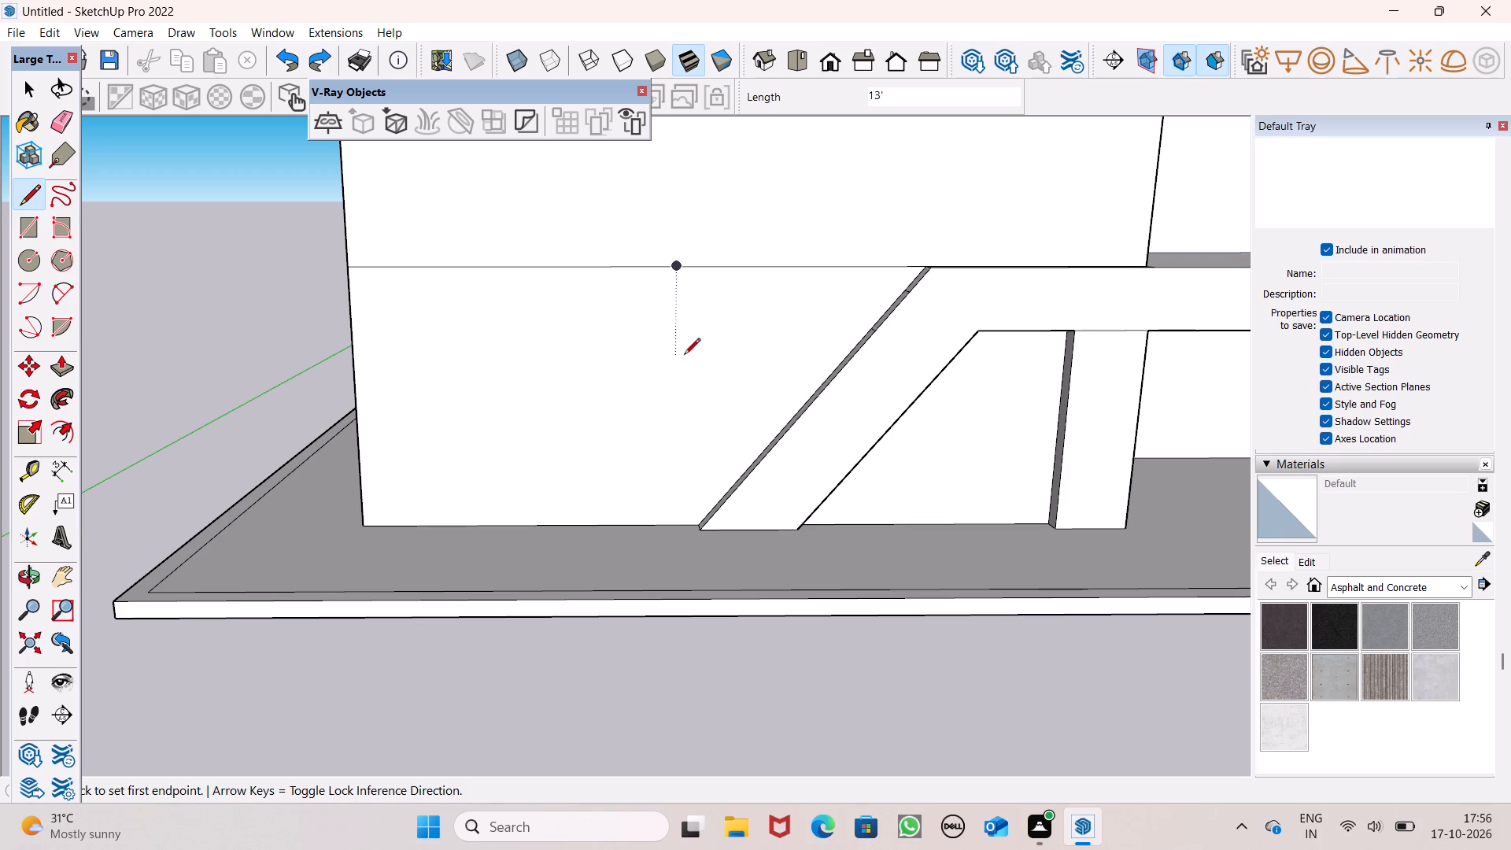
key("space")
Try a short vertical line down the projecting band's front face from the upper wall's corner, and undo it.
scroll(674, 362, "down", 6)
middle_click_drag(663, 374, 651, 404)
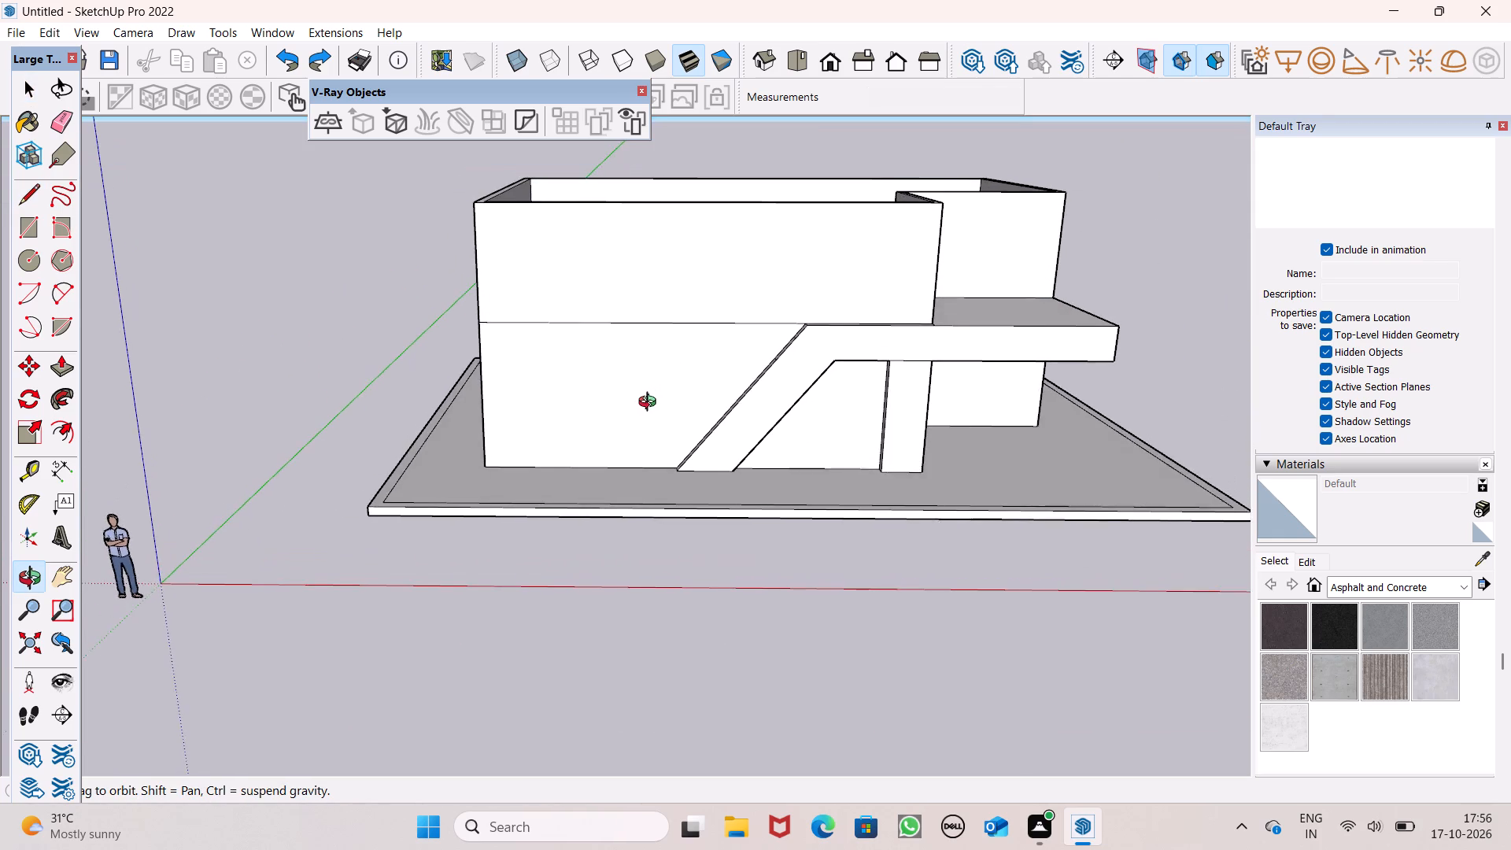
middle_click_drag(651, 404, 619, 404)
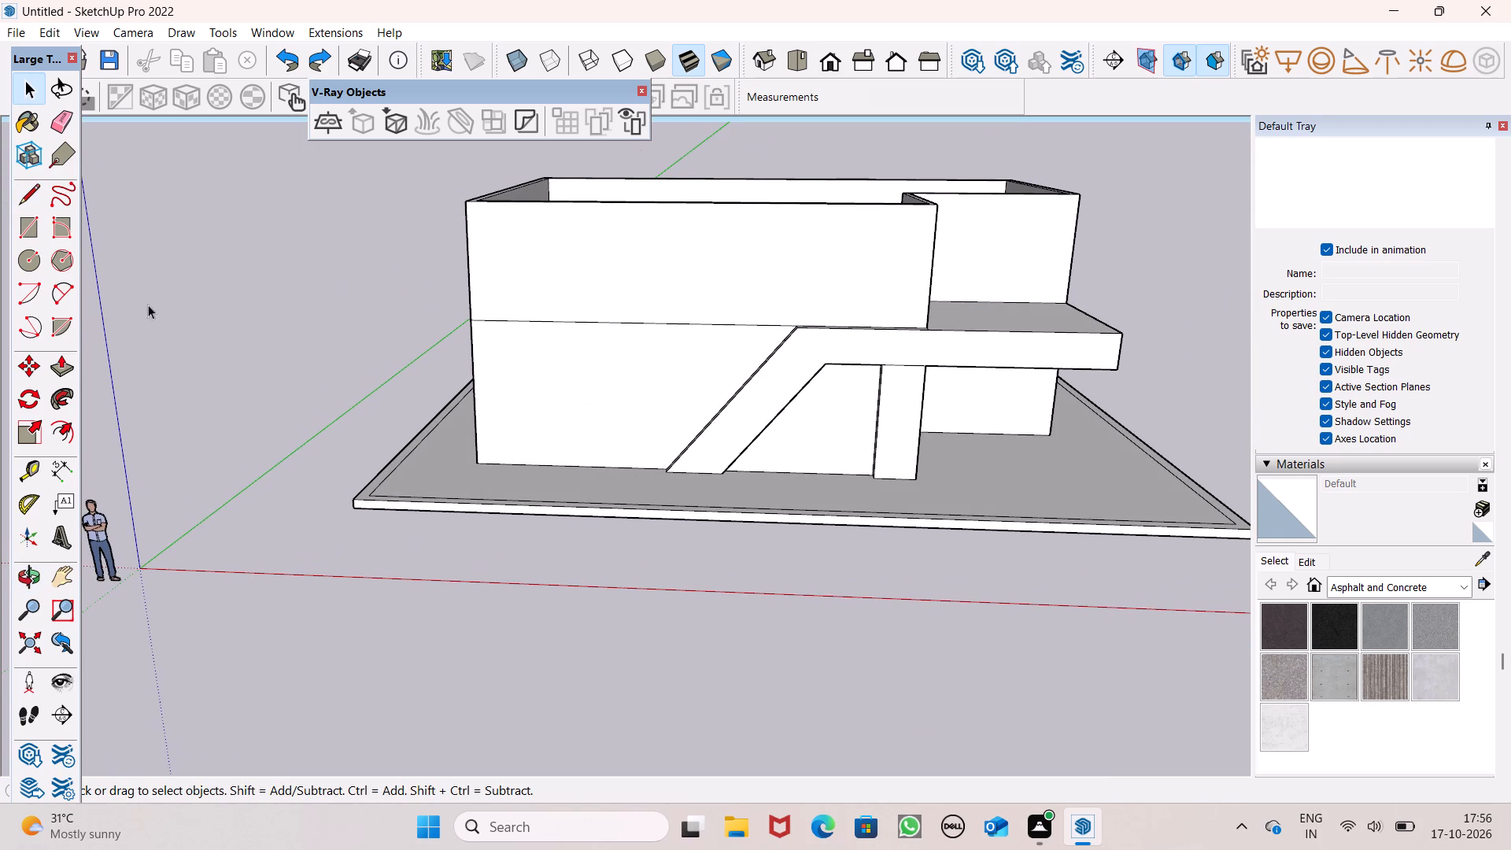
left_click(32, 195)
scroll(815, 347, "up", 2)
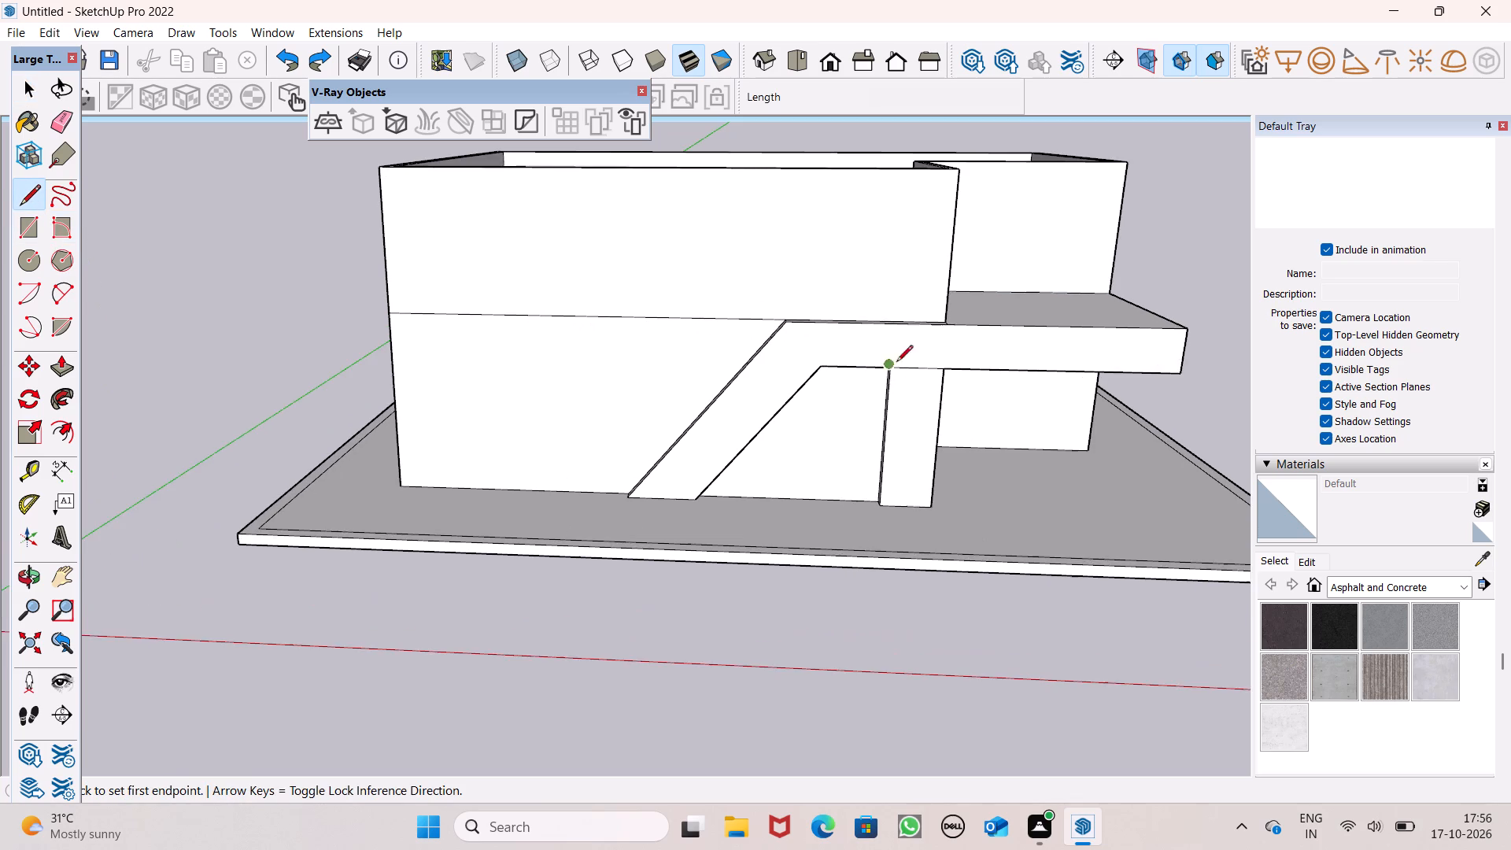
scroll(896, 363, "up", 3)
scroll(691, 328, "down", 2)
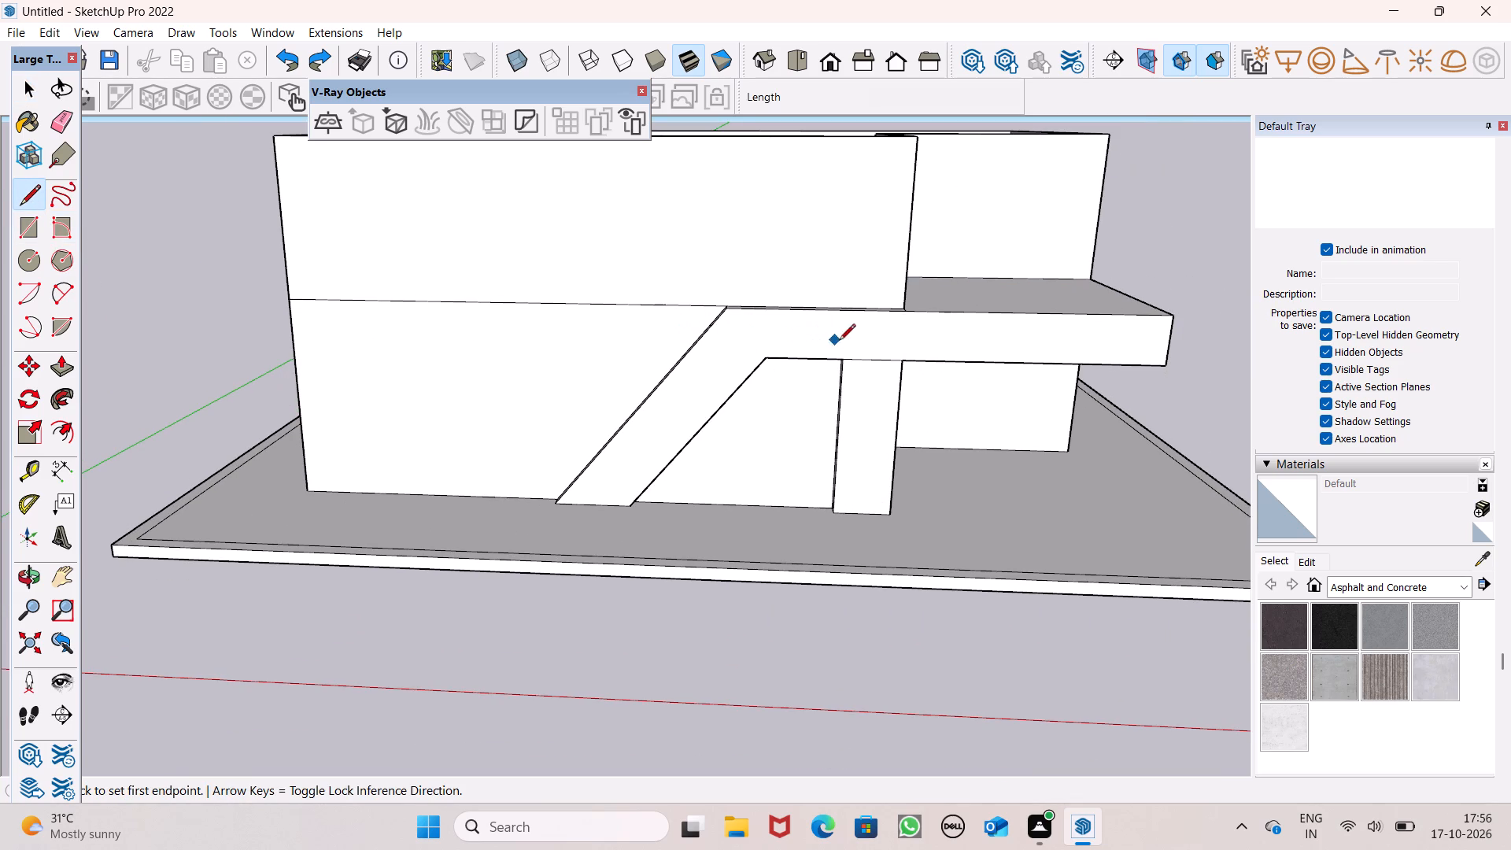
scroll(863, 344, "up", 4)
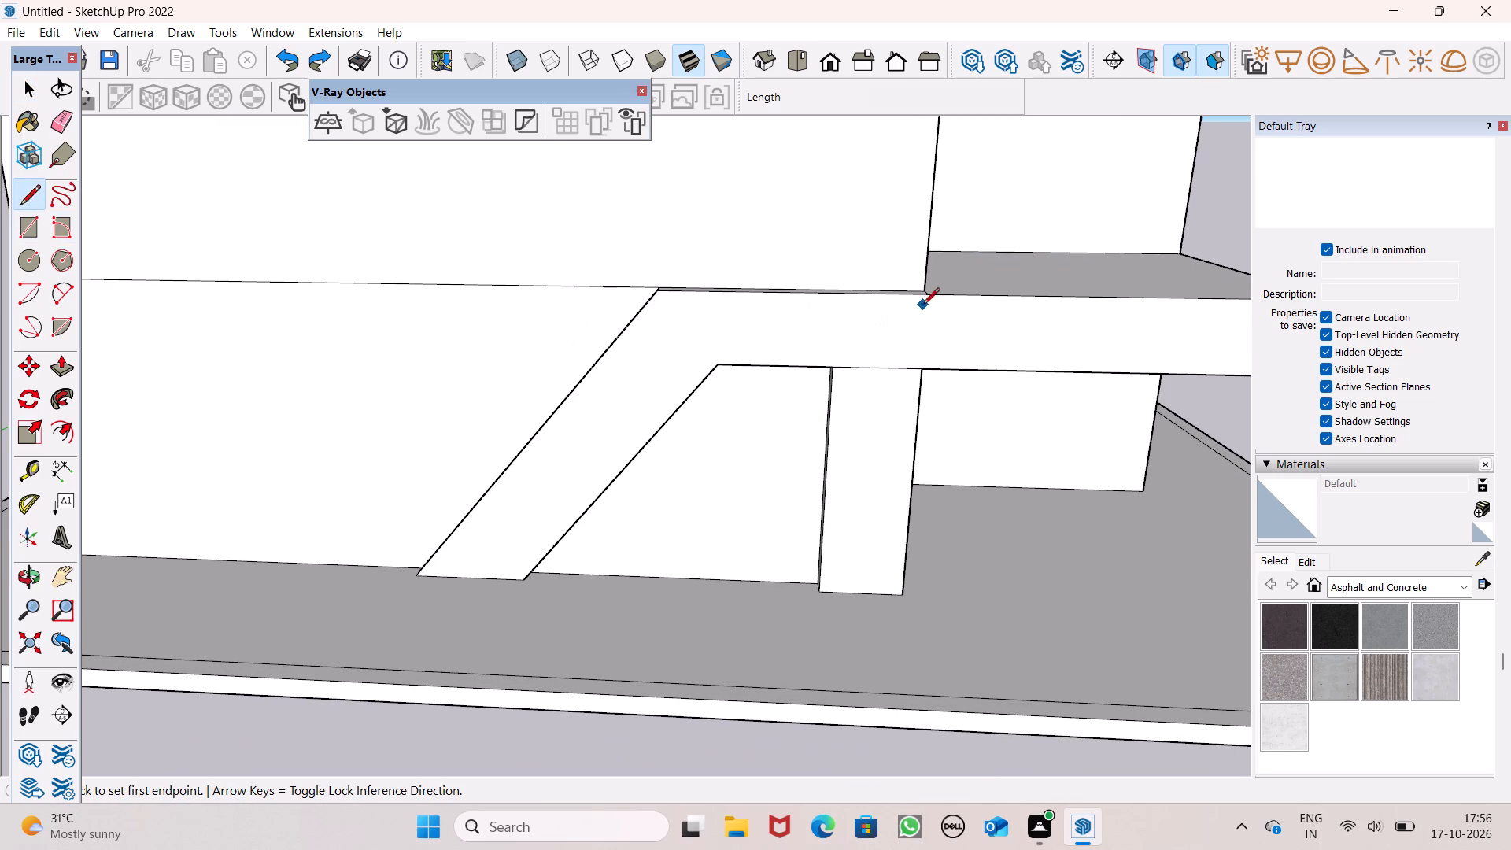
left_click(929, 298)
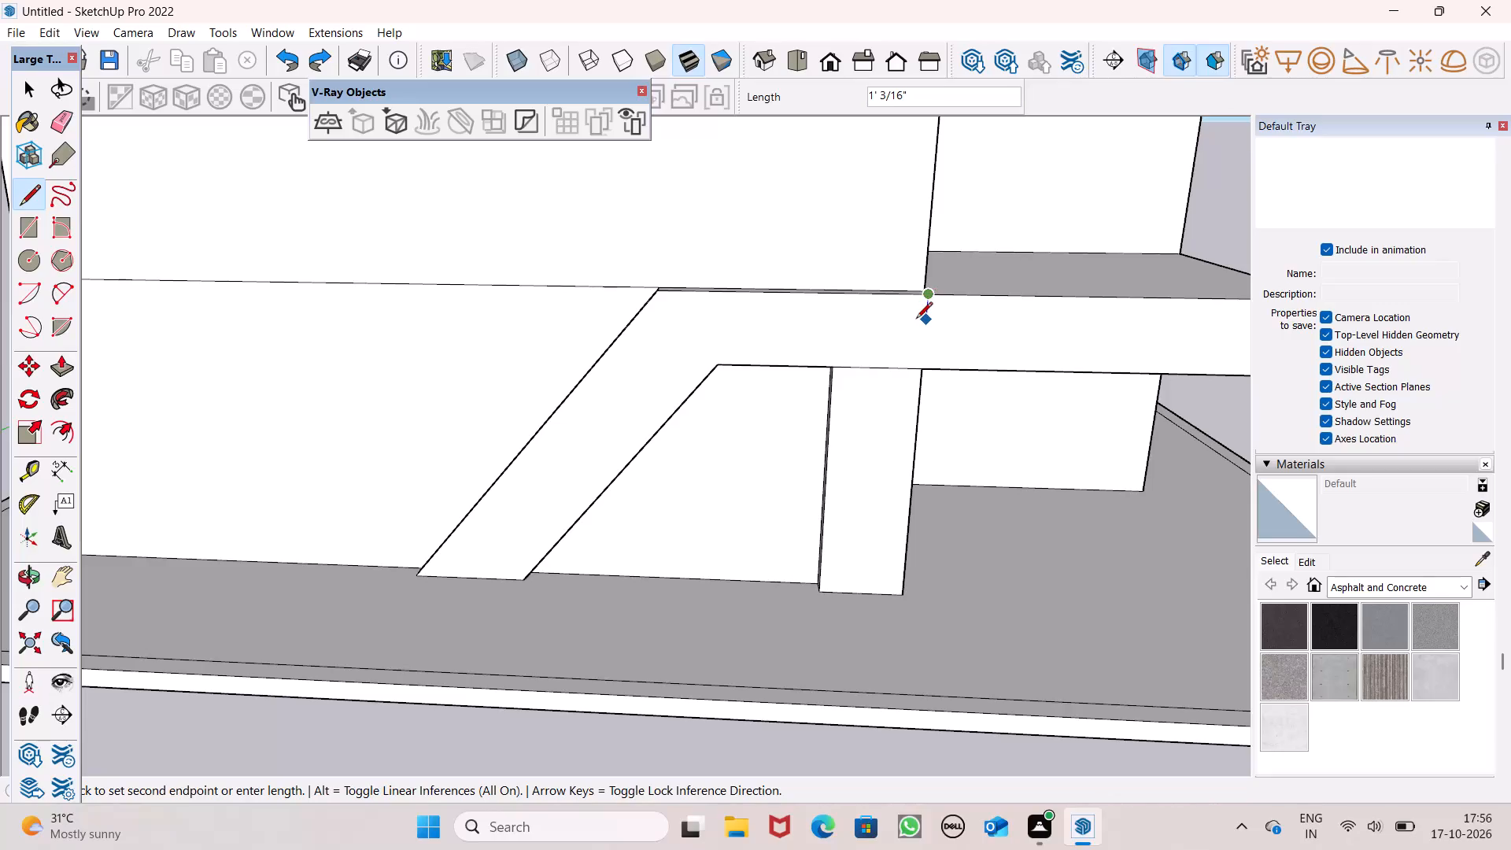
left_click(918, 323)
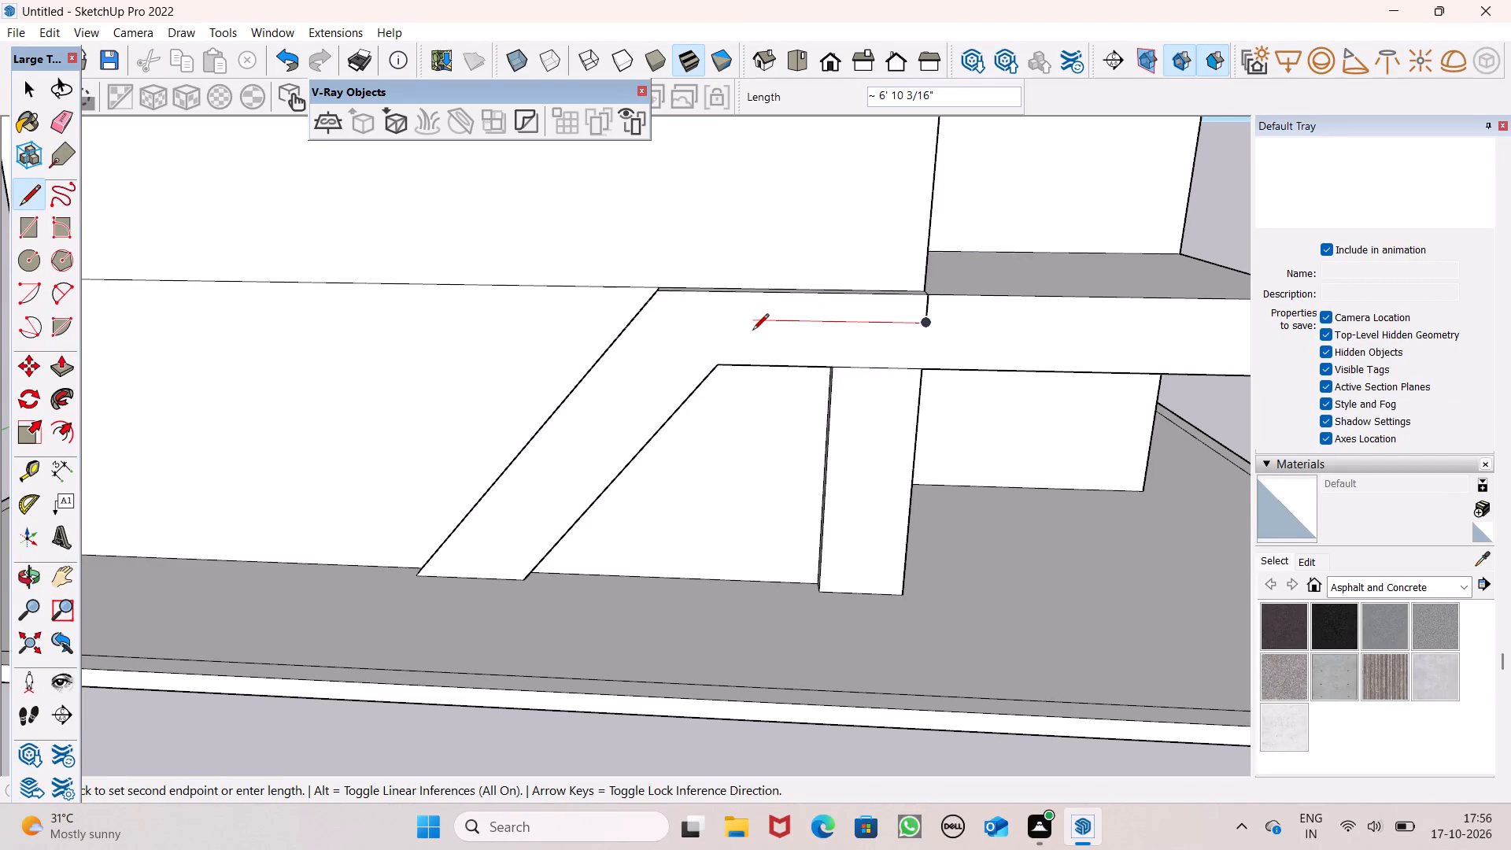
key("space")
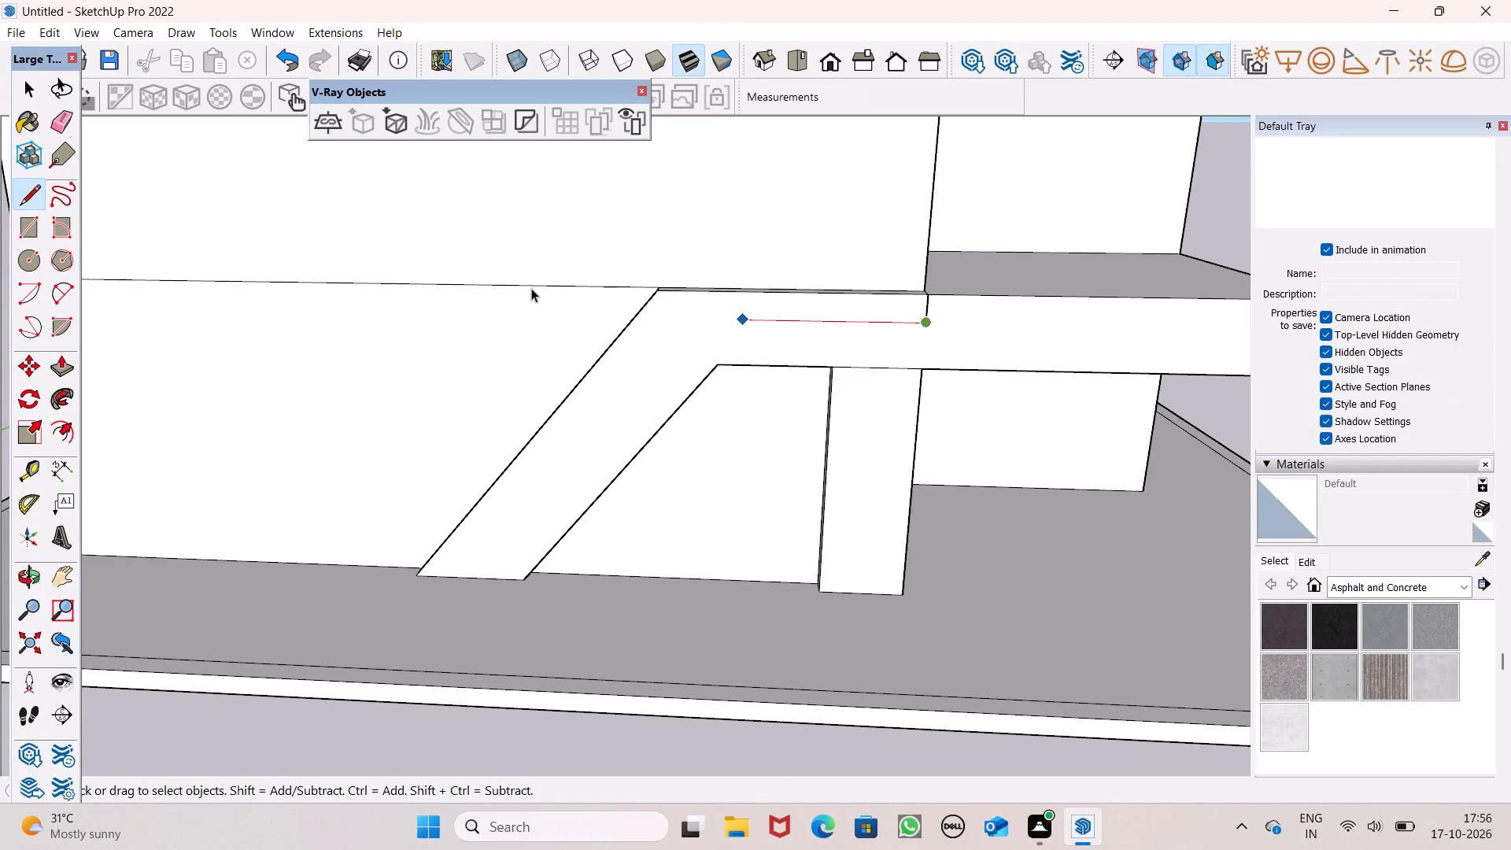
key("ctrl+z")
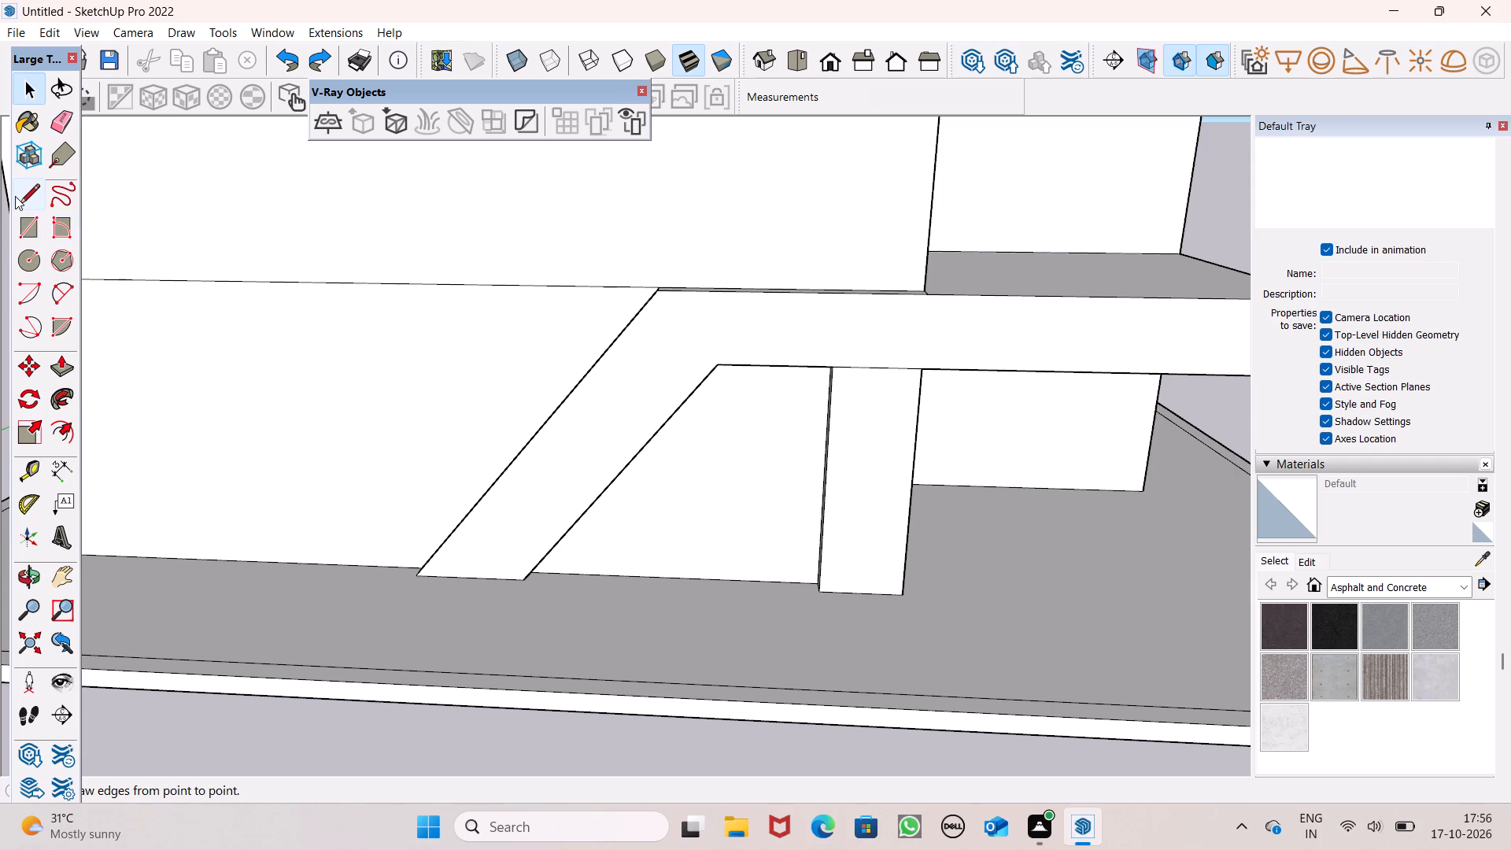
Draw a vertical line about 1' 8" long down the projecting band's front face from the upper wall's corner.
left_click(30, 197)
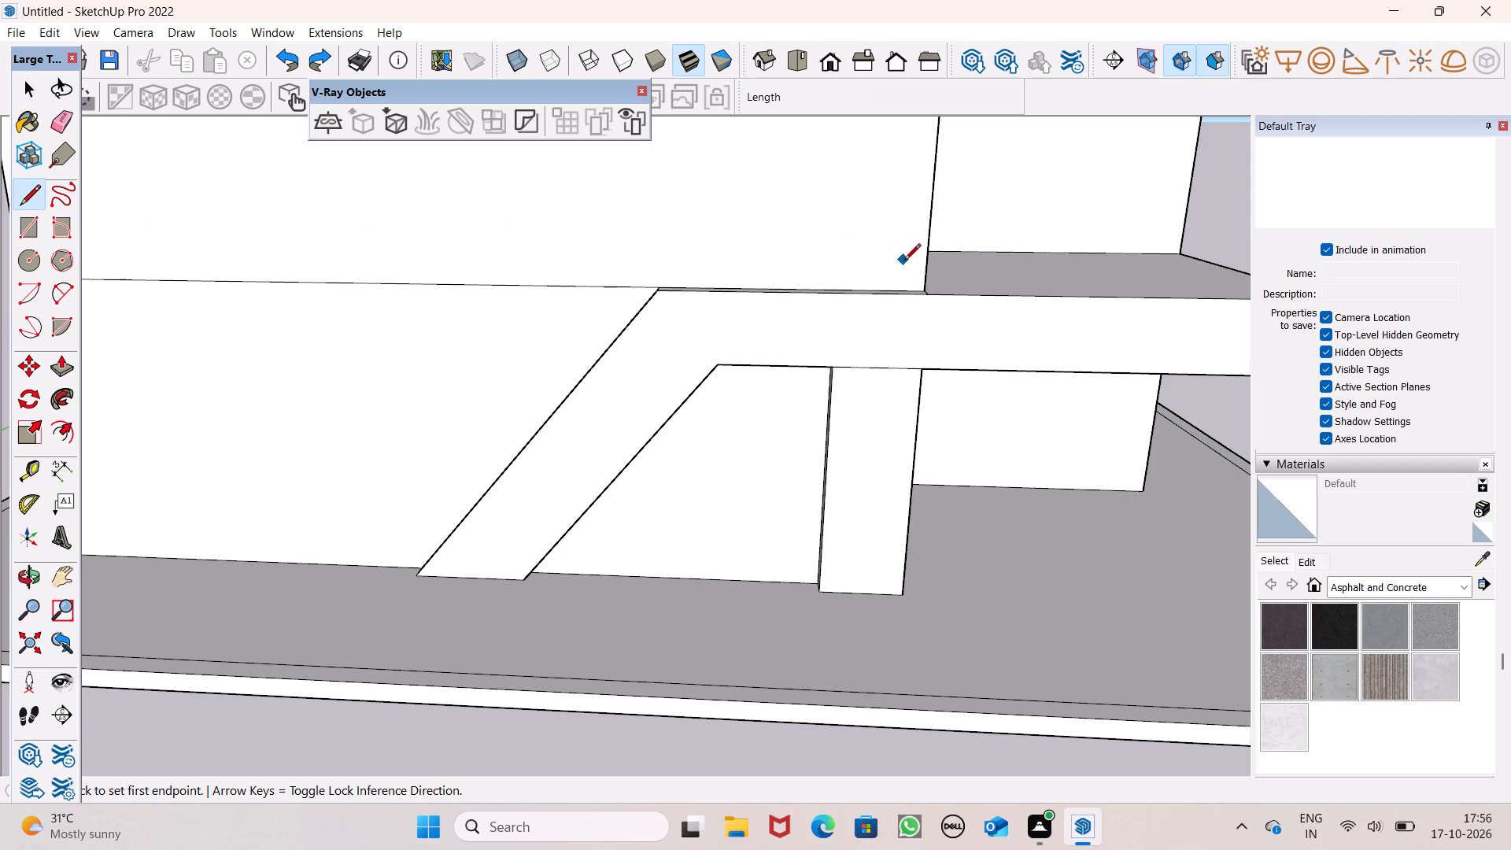
left_click(925, 297)
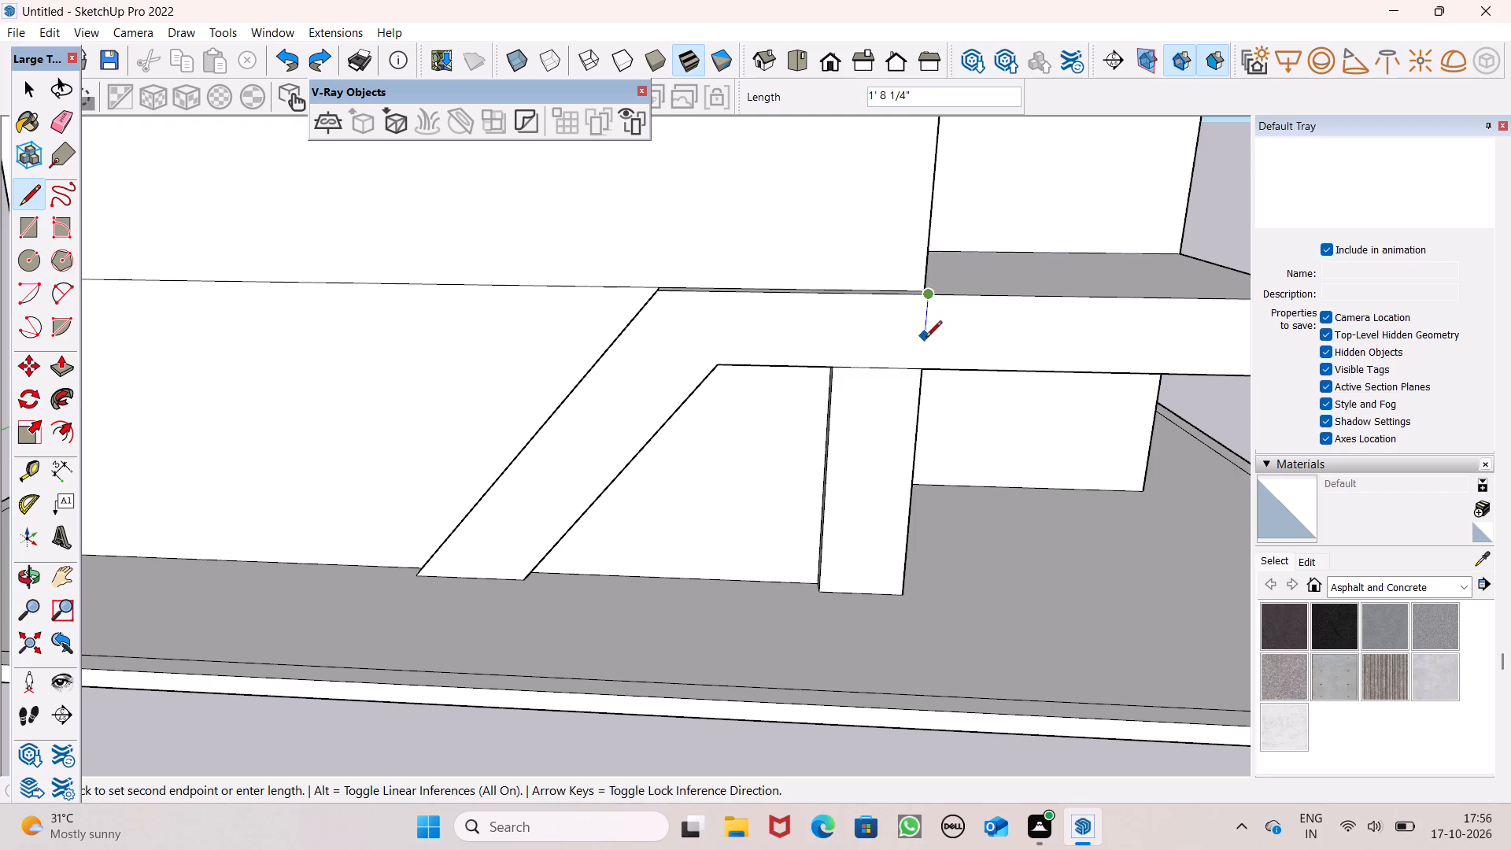
left_click(925, 339)
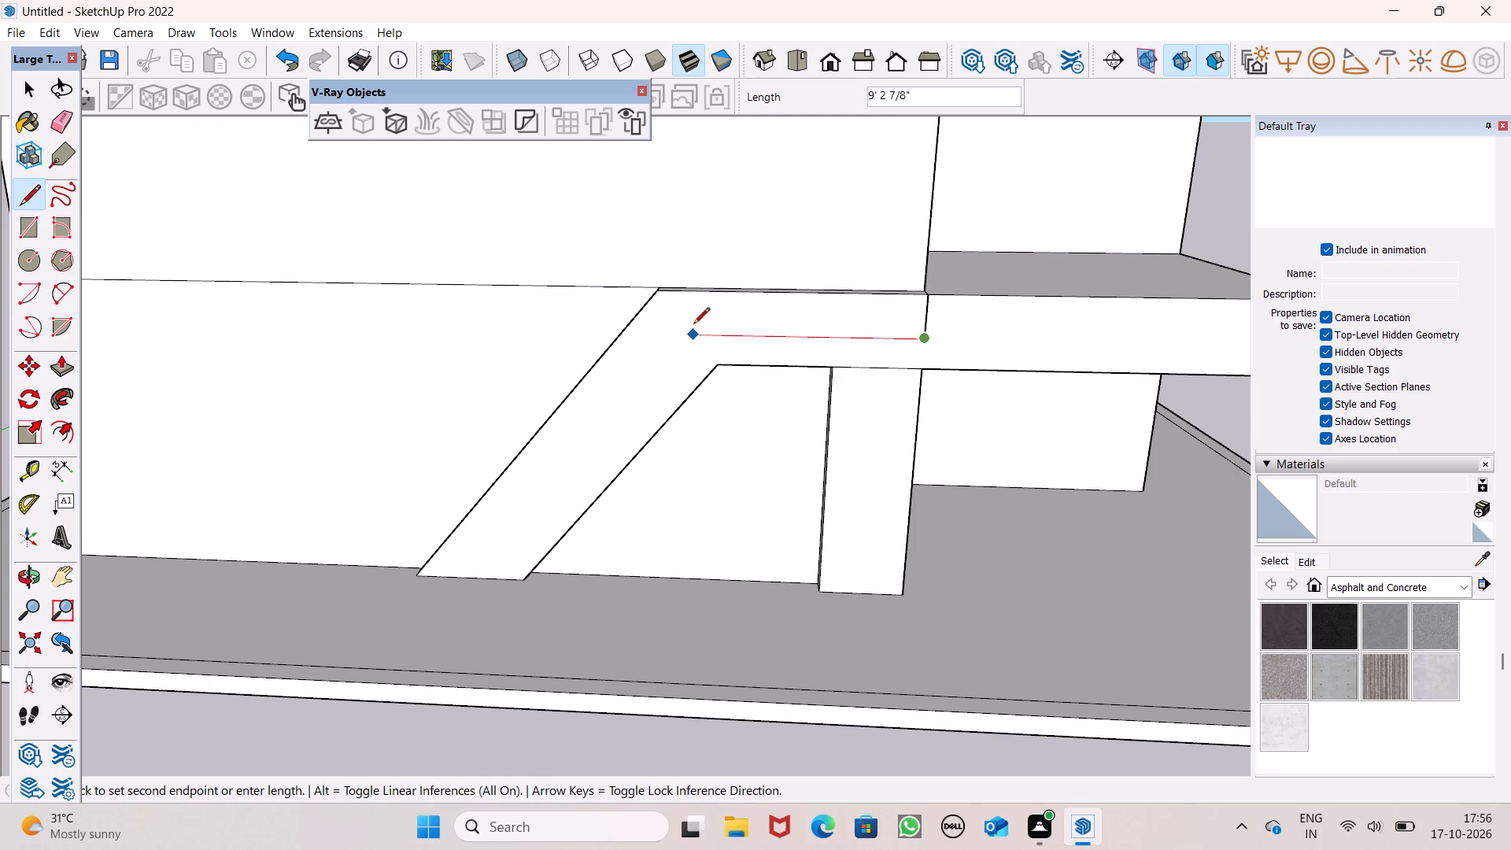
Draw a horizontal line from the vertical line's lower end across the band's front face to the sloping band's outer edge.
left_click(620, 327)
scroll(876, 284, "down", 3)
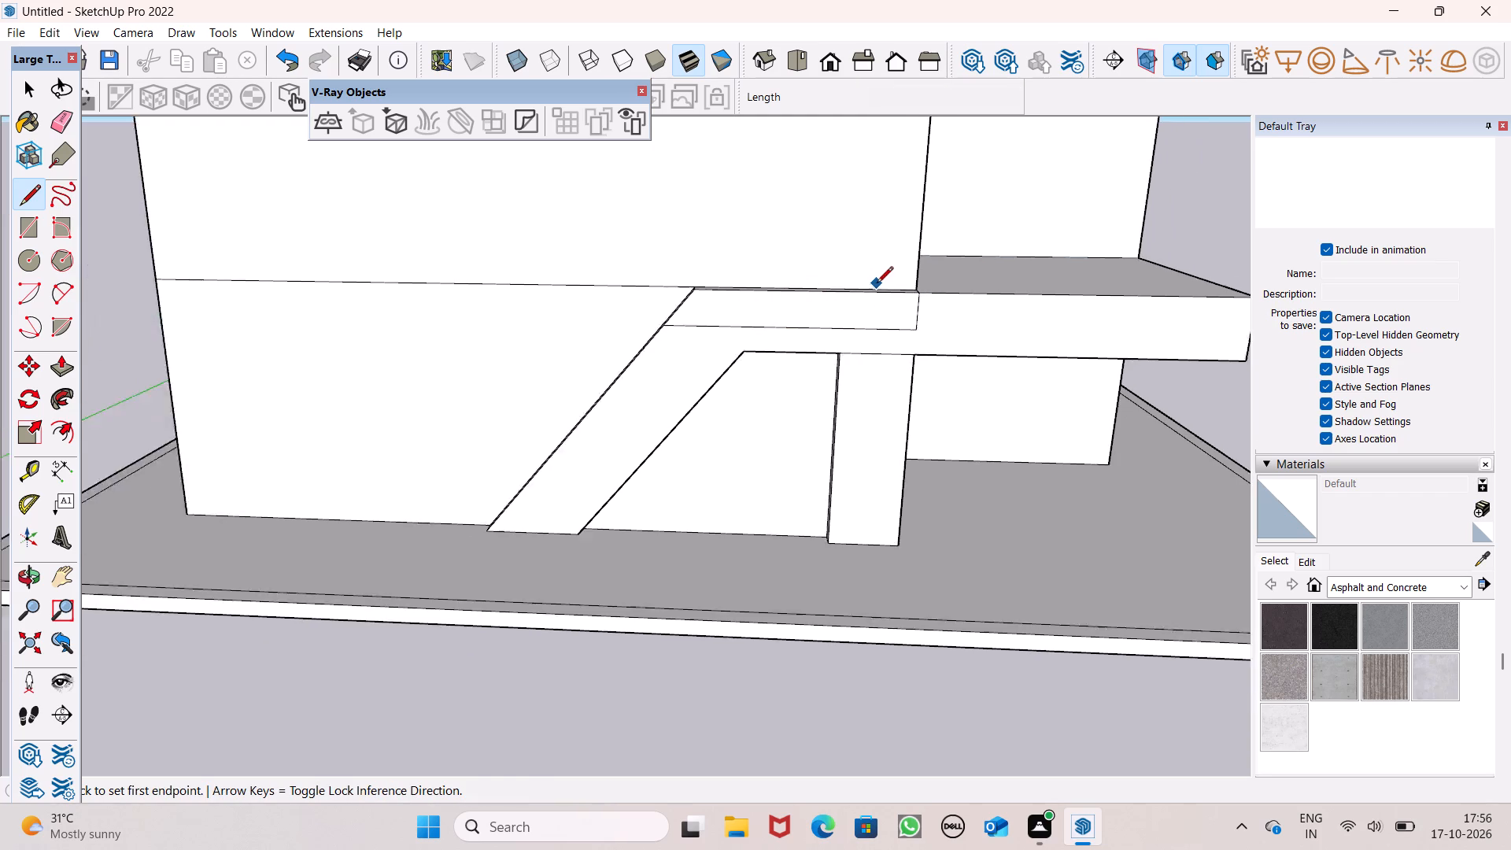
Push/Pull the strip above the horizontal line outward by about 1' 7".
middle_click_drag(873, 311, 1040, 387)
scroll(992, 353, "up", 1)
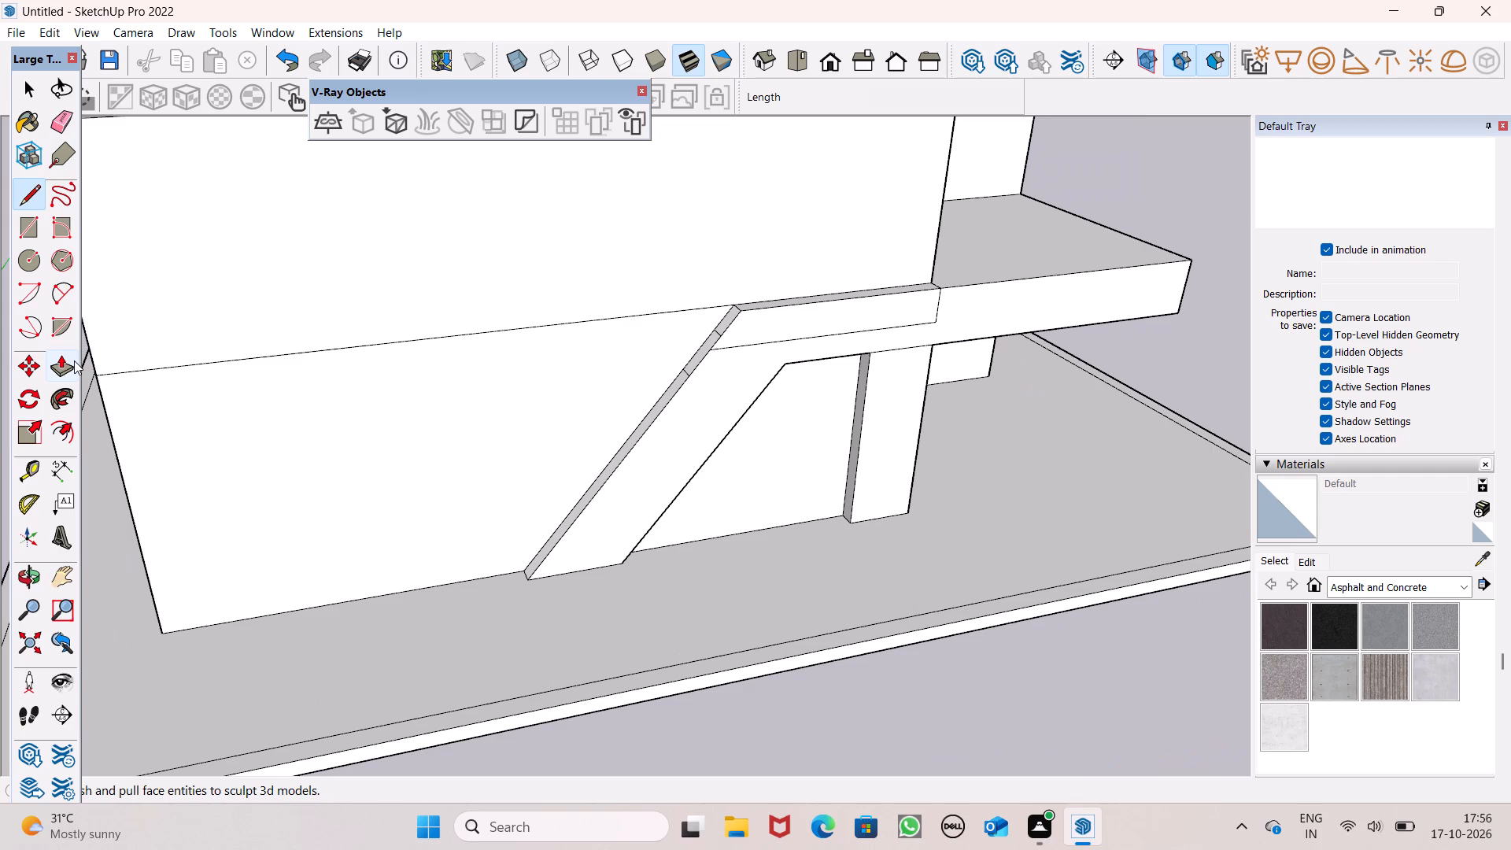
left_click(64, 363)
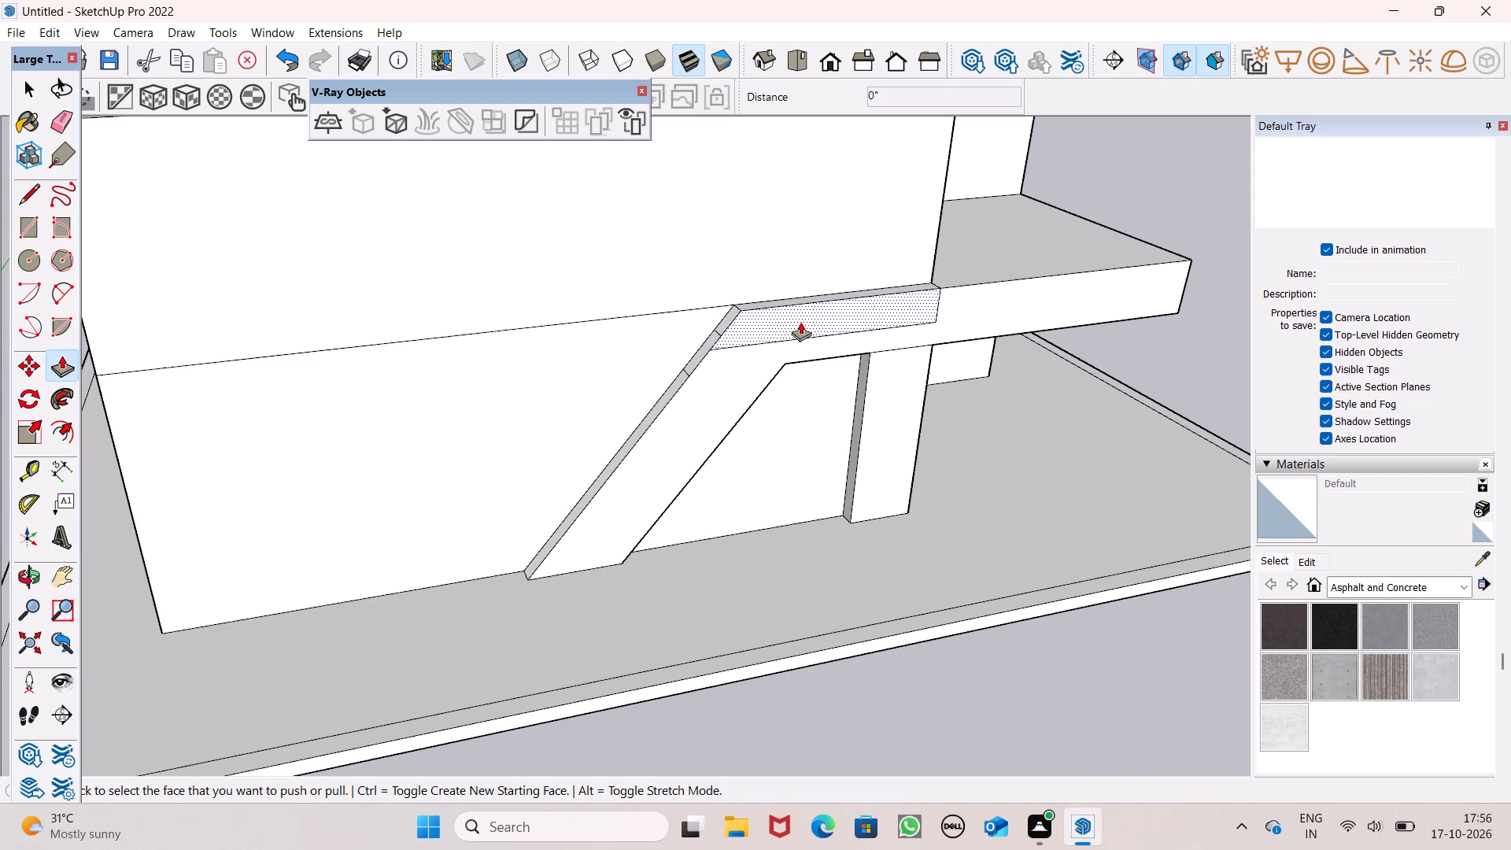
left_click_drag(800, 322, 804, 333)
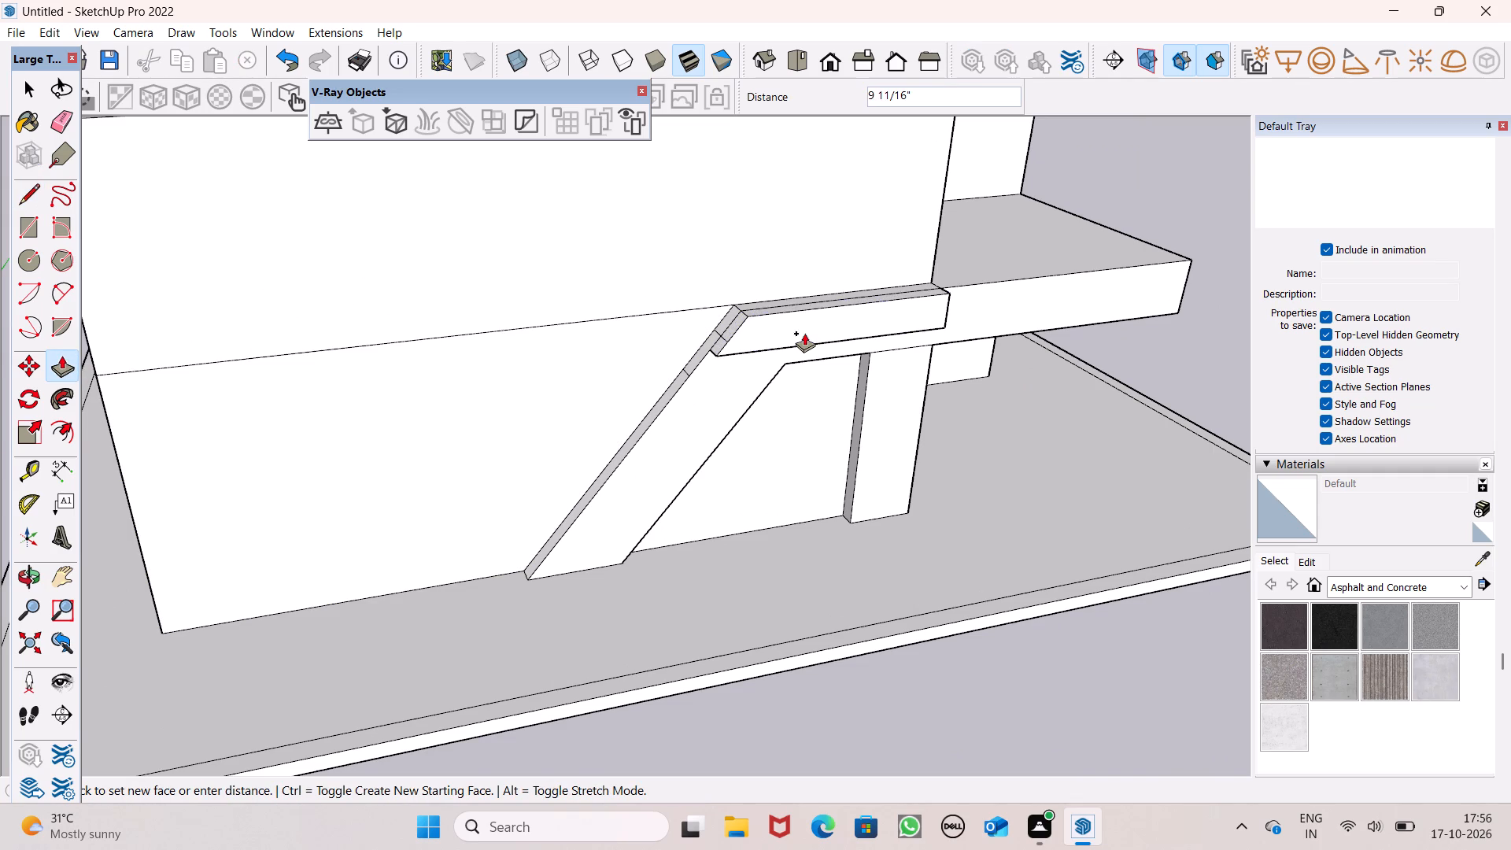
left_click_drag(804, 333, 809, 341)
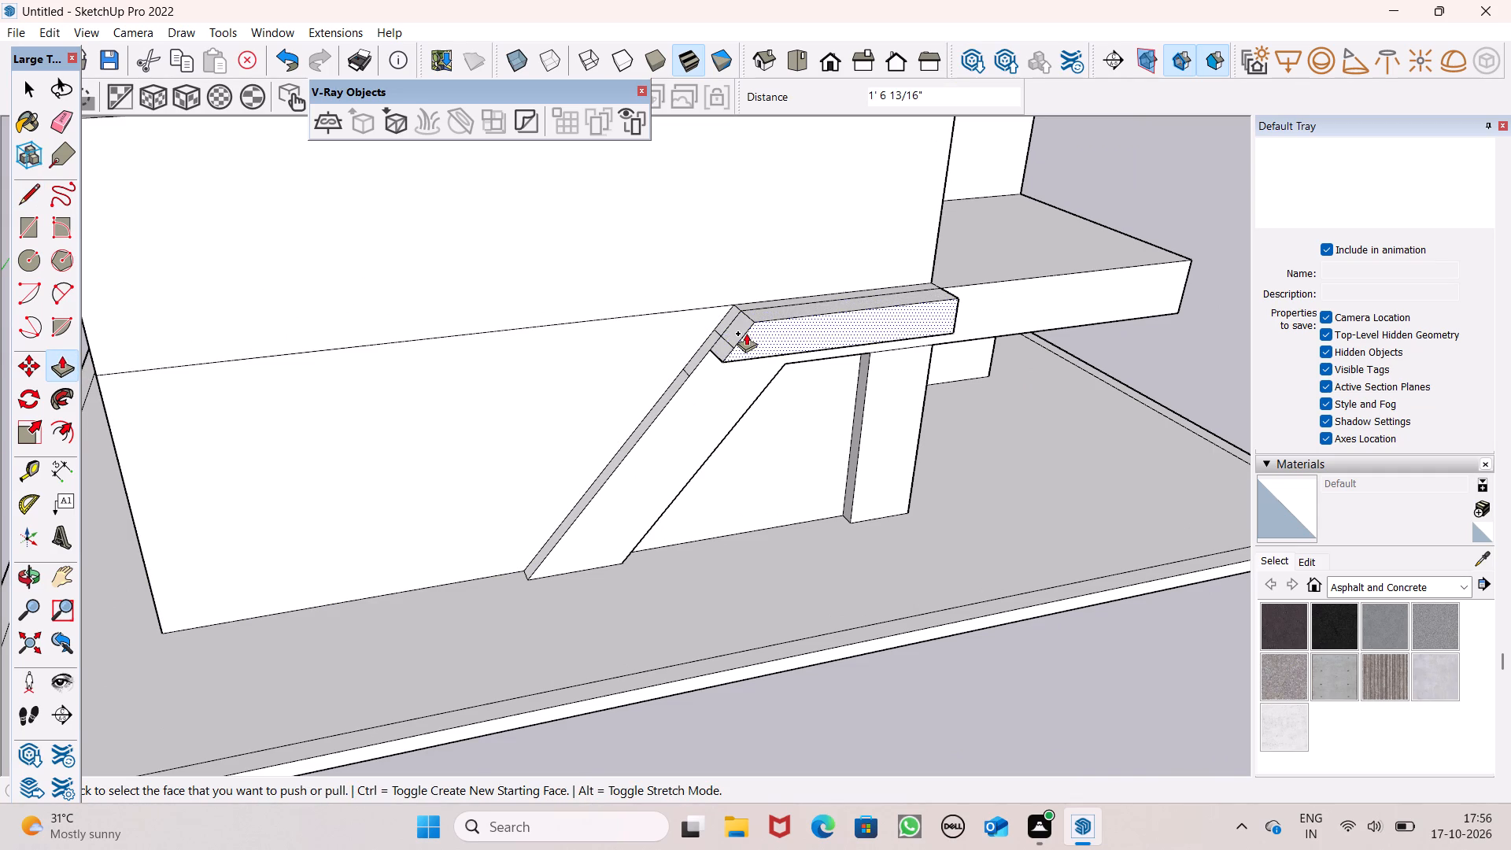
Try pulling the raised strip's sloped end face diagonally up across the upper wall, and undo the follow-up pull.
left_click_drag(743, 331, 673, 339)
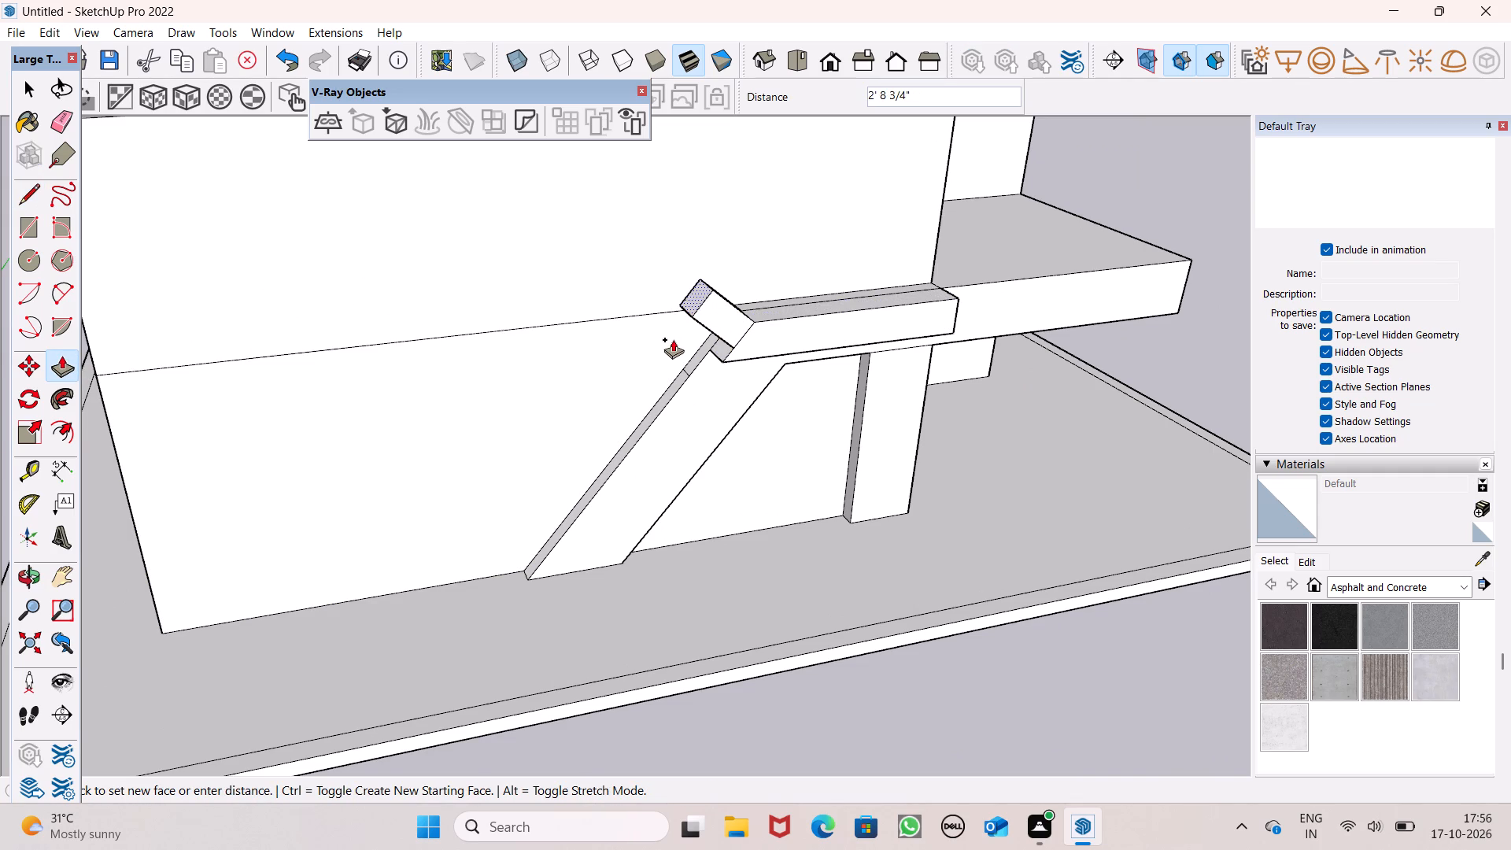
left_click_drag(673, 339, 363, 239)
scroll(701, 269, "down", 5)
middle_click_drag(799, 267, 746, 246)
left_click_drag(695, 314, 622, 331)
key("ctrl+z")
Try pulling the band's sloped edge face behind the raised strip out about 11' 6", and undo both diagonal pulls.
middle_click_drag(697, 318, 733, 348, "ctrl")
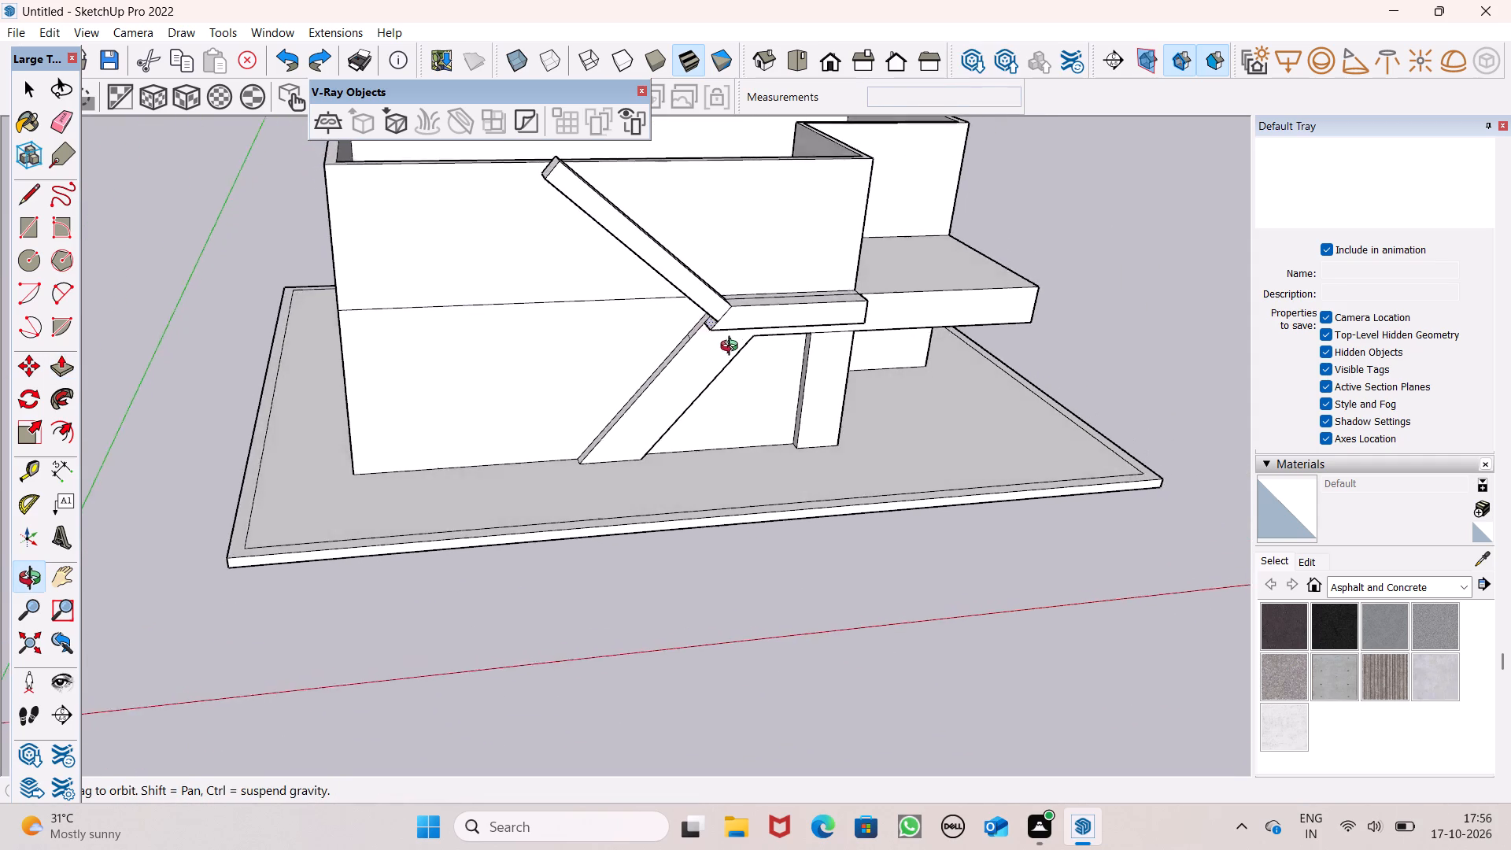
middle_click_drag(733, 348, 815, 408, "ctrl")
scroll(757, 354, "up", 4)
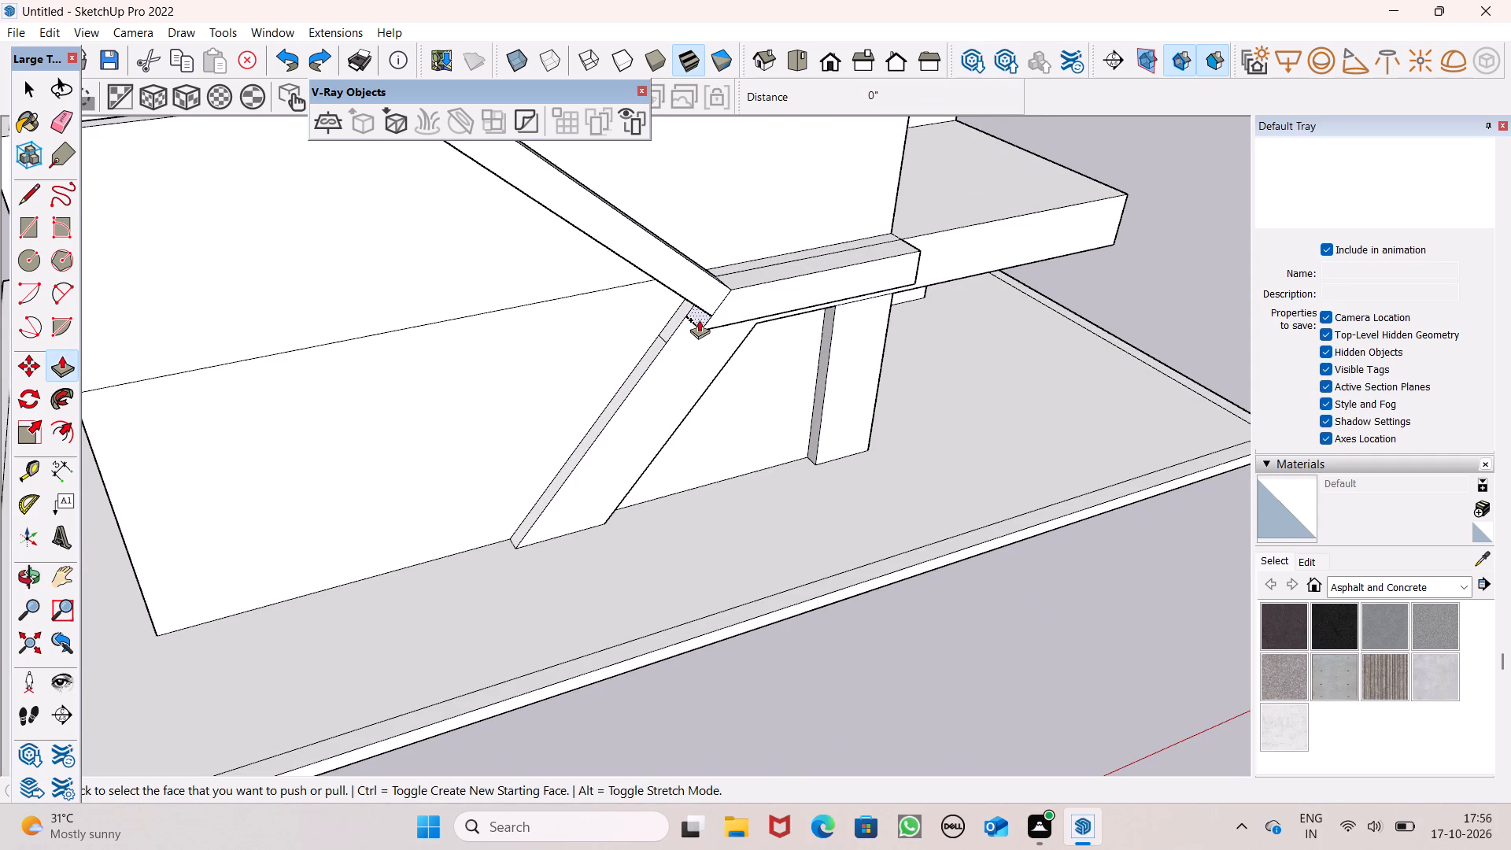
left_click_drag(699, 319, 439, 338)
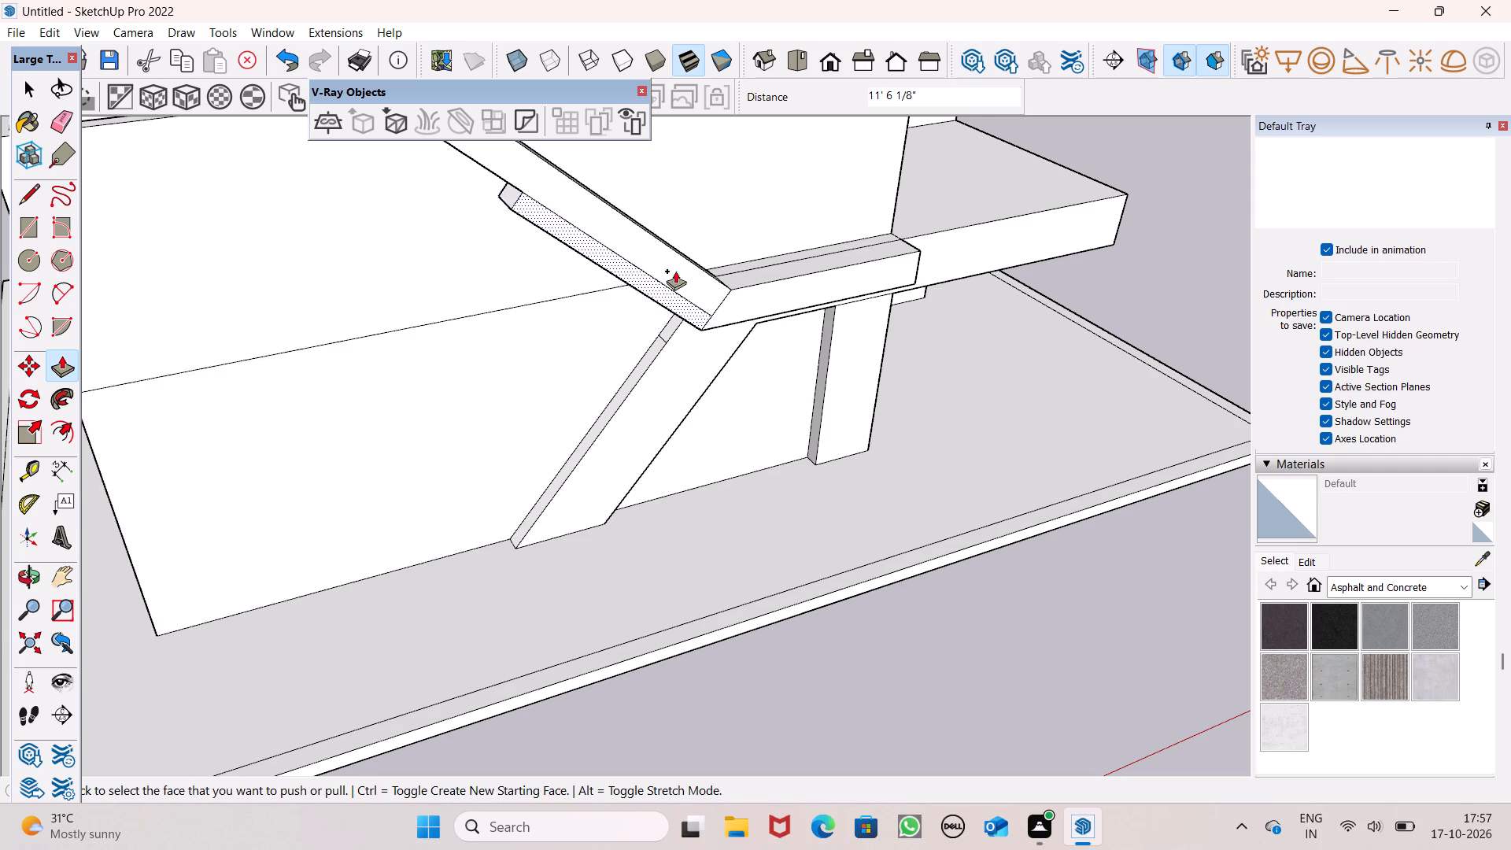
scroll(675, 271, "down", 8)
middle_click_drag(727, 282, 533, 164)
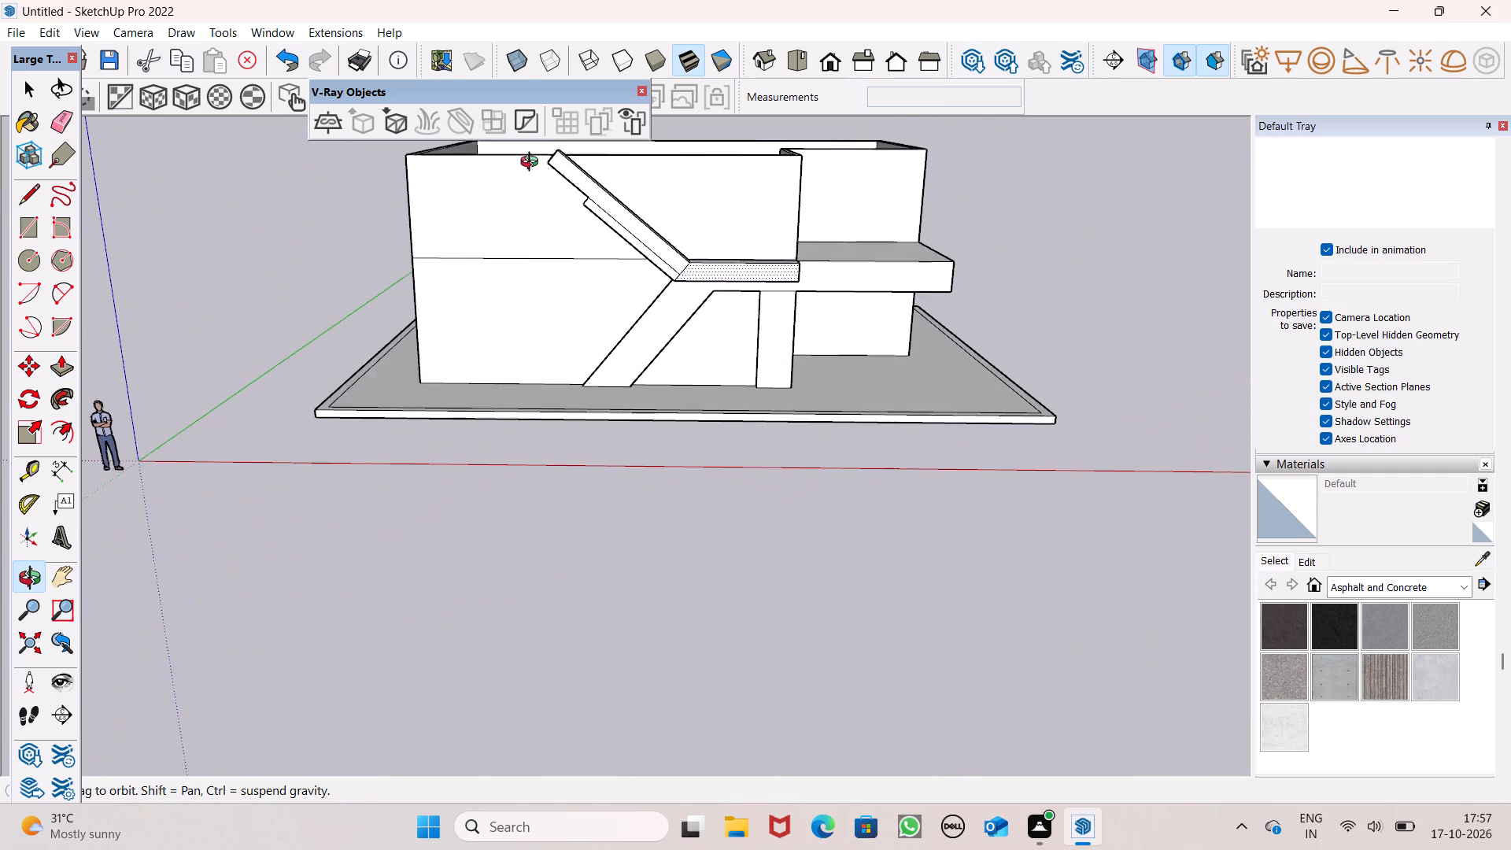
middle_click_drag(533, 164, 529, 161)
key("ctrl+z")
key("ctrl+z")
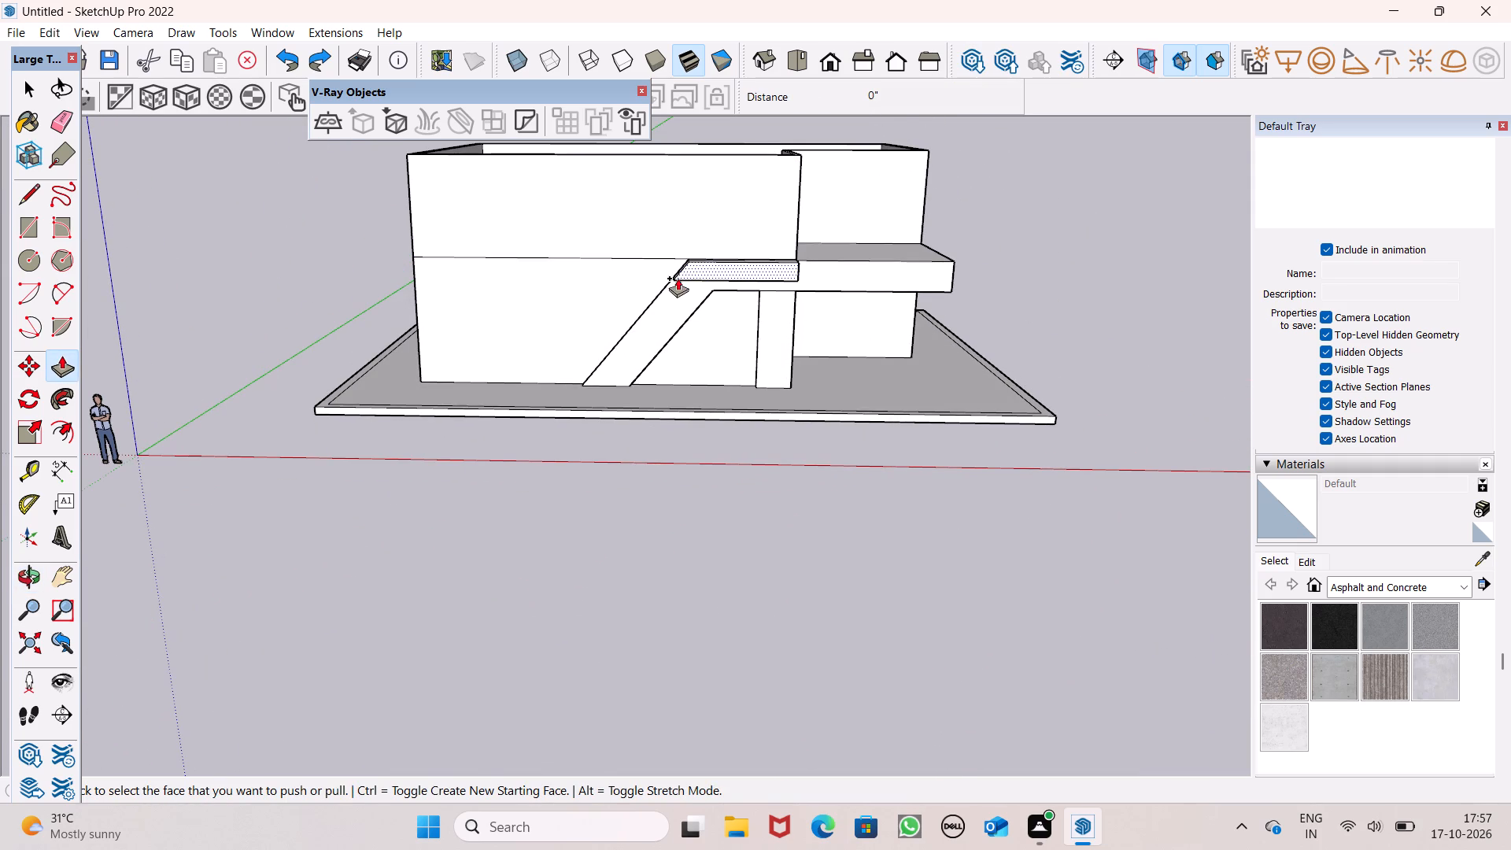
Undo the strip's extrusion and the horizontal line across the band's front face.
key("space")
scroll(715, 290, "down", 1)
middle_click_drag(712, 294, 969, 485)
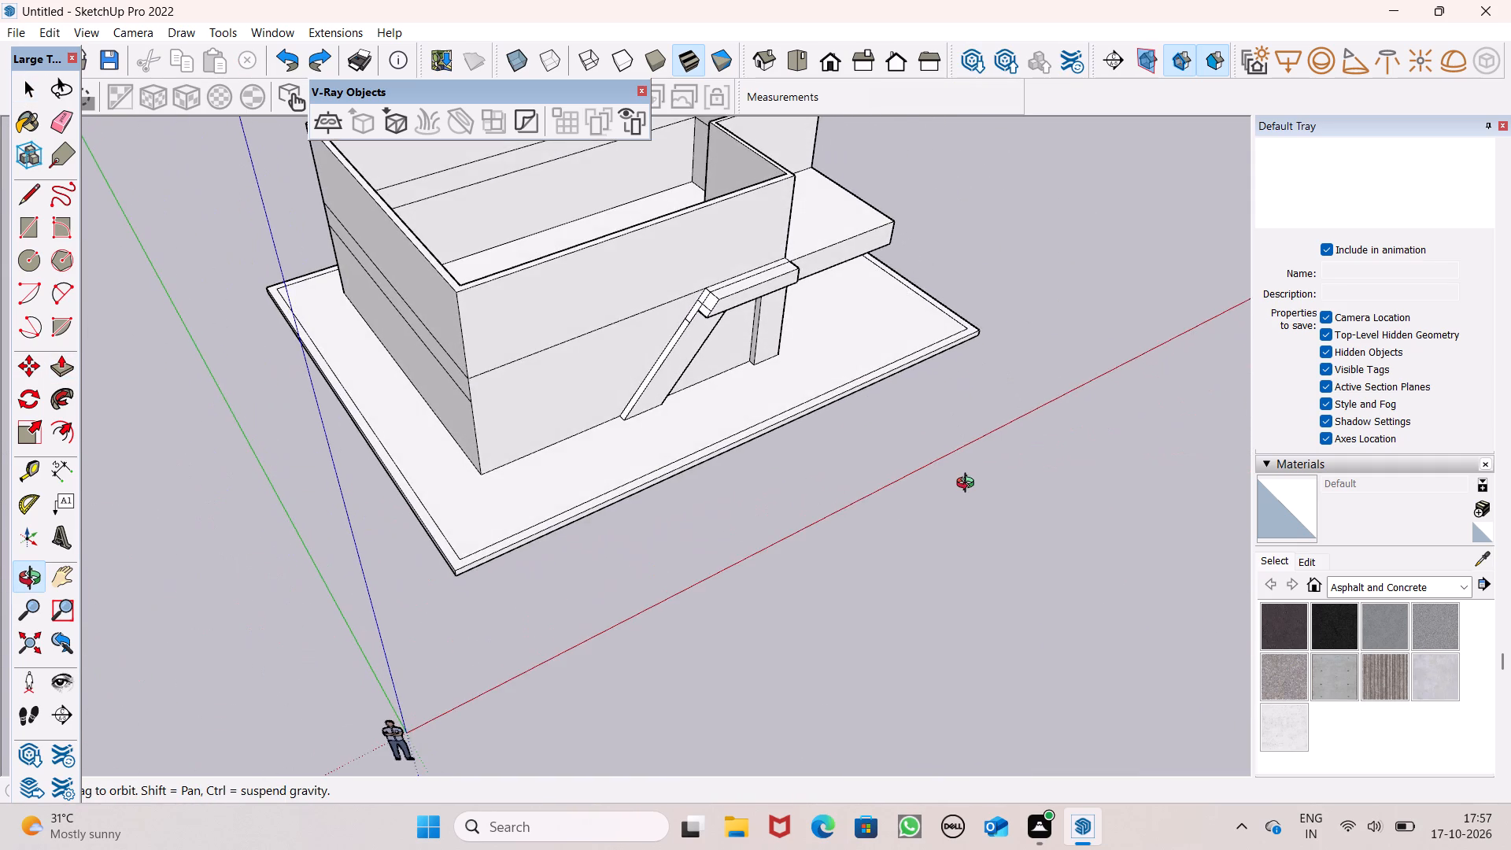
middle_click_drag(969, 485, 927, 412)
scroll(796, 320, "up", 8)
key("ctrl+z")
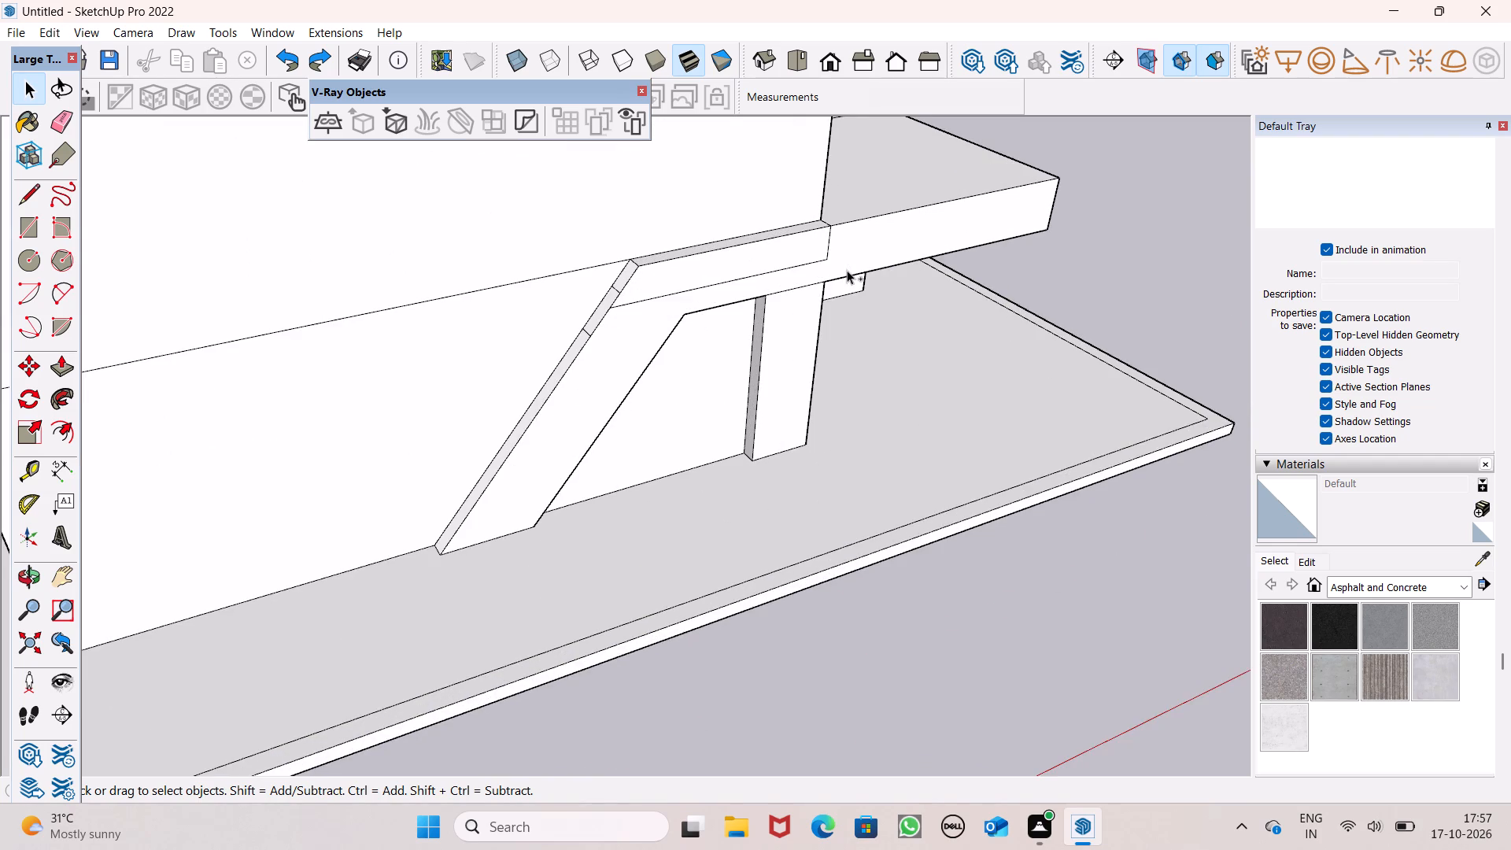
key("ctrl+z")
Outline a strip on the band's front face from the vertical line's lower end, about 9' along and 1' 9" up to the top edge.
middle_click_drag(826, 264, 744, 286)
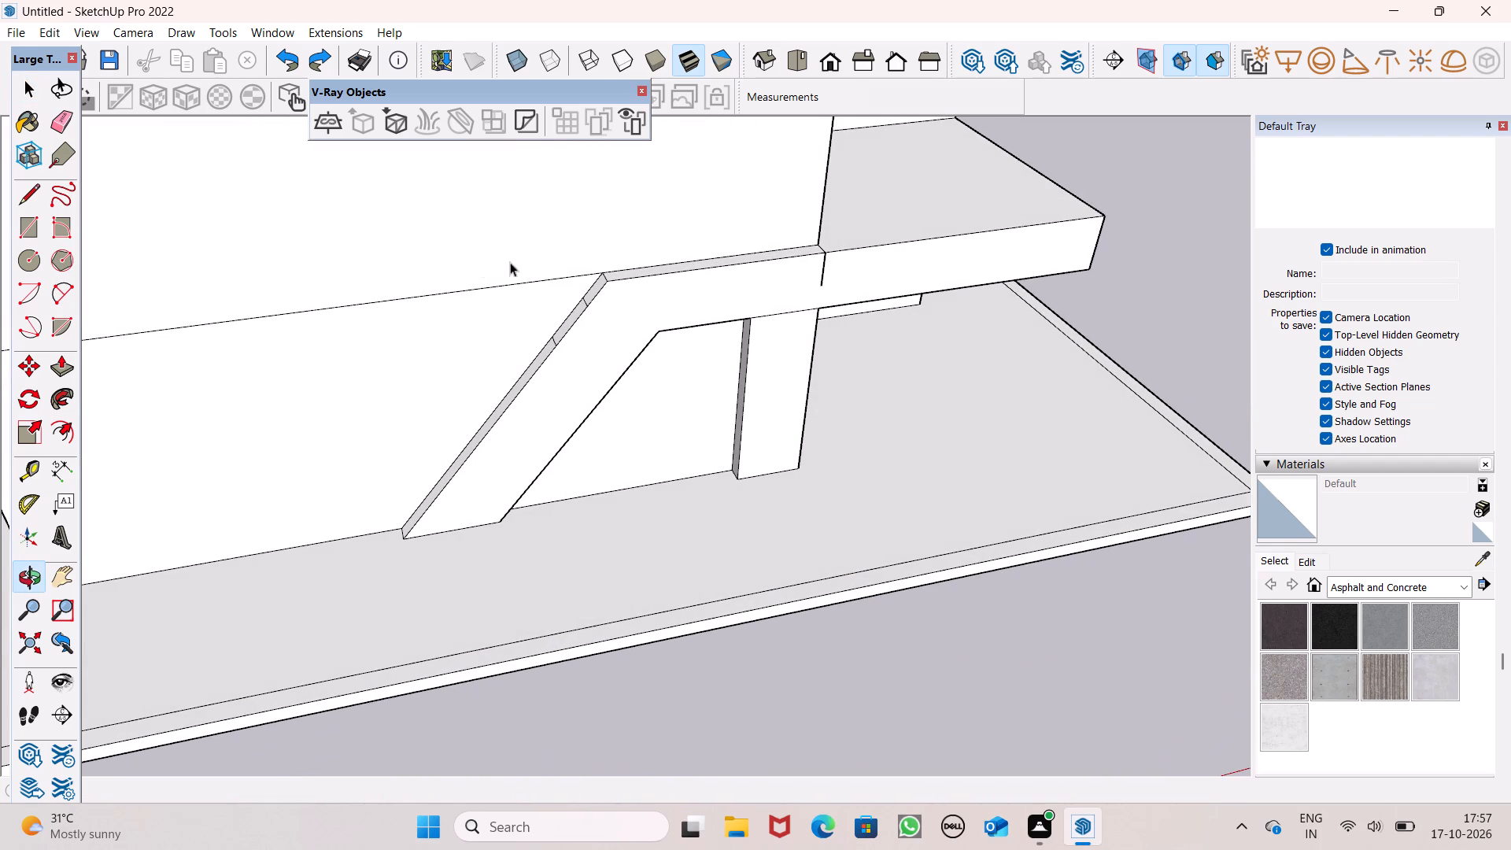
left_click(32, 203)
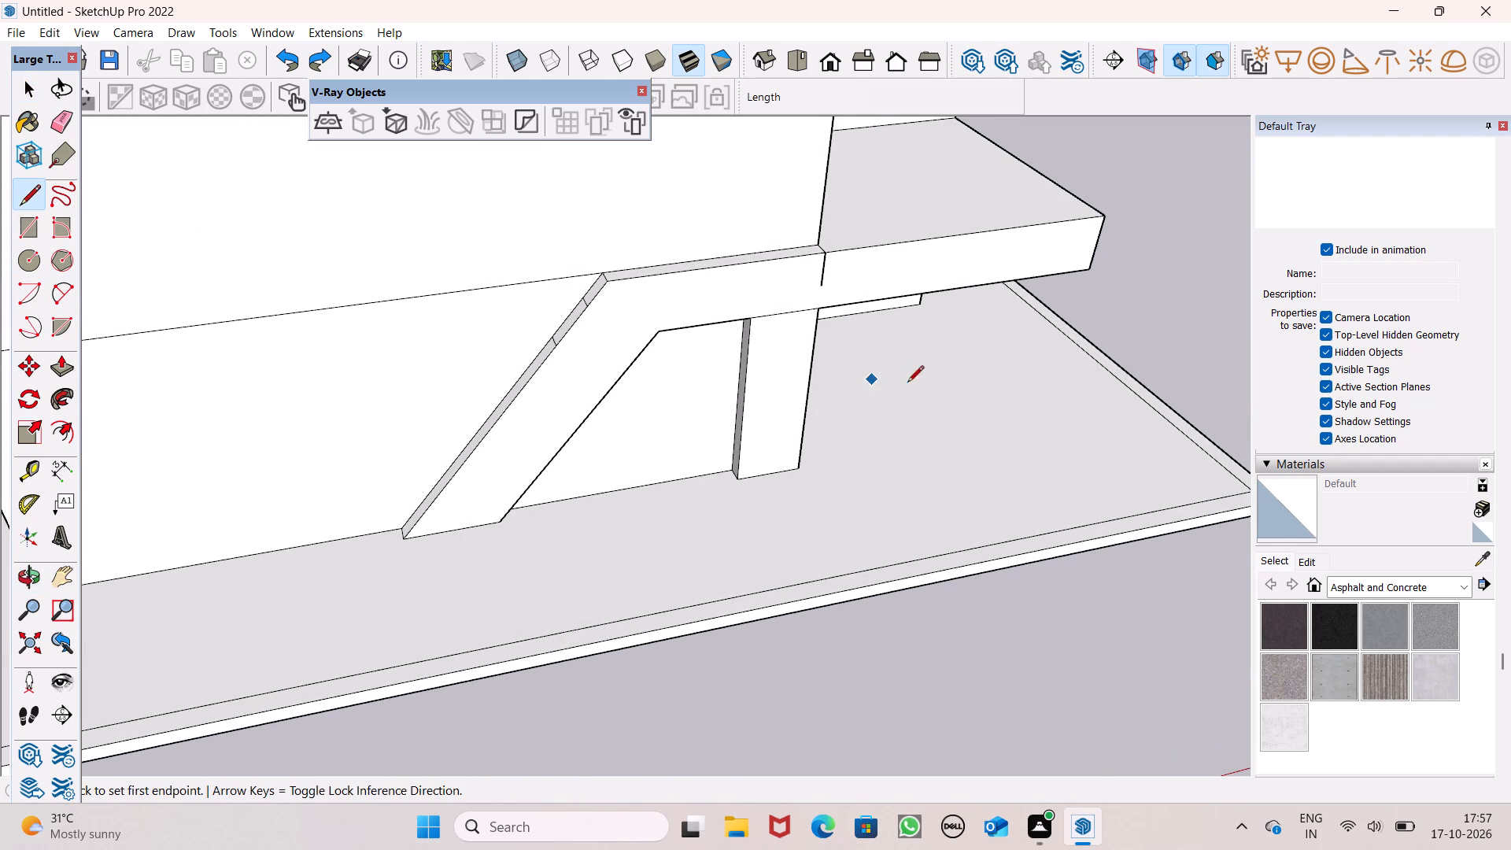
scroll(774, 295, "up", 1)
scroll(774, 295, "down", 2)
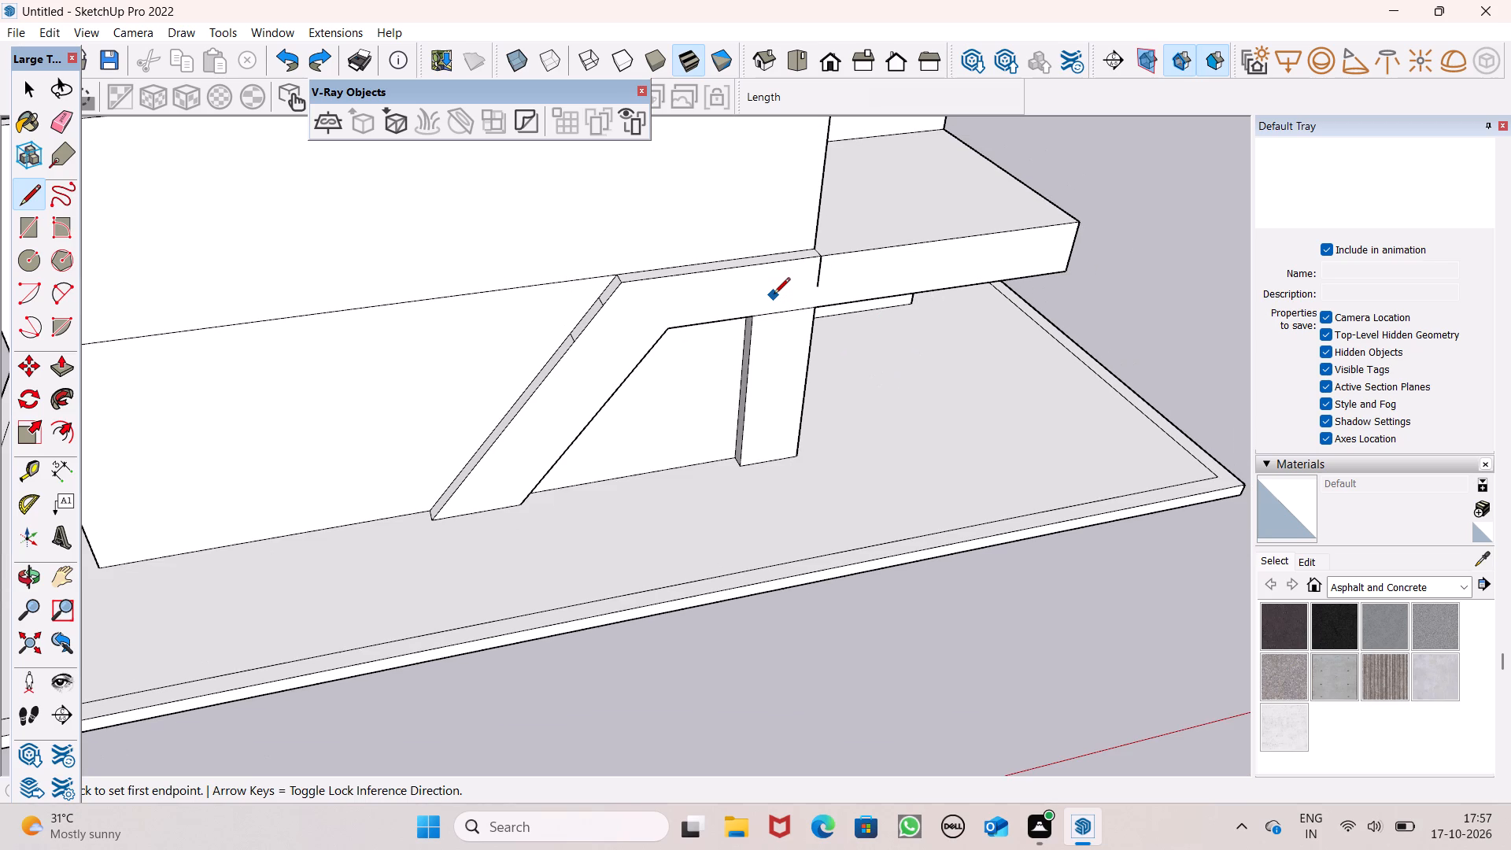
scroll(716, 261, "up", 1)
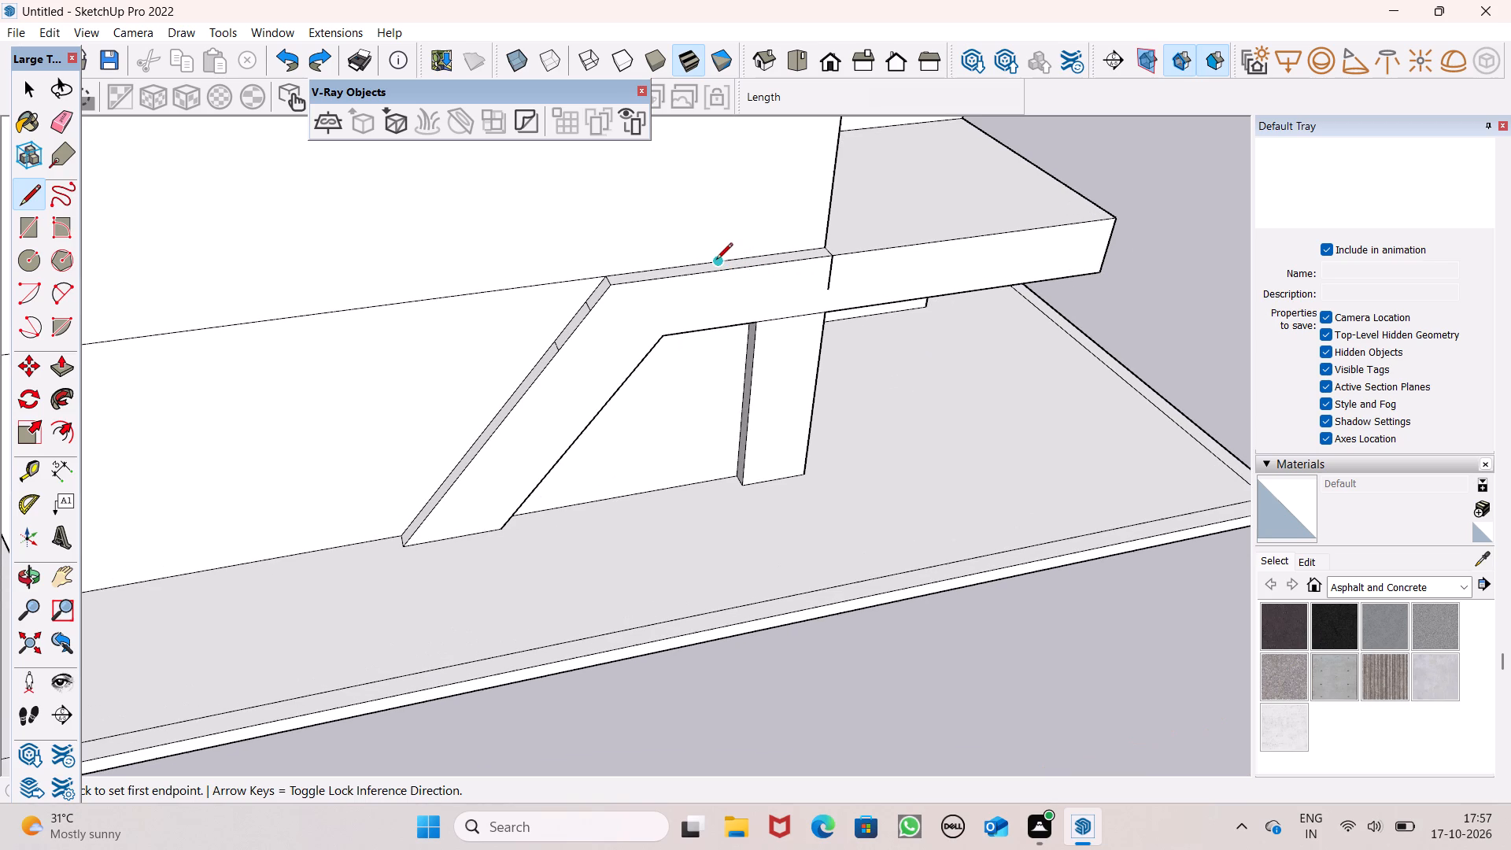
left_click(832, 287)
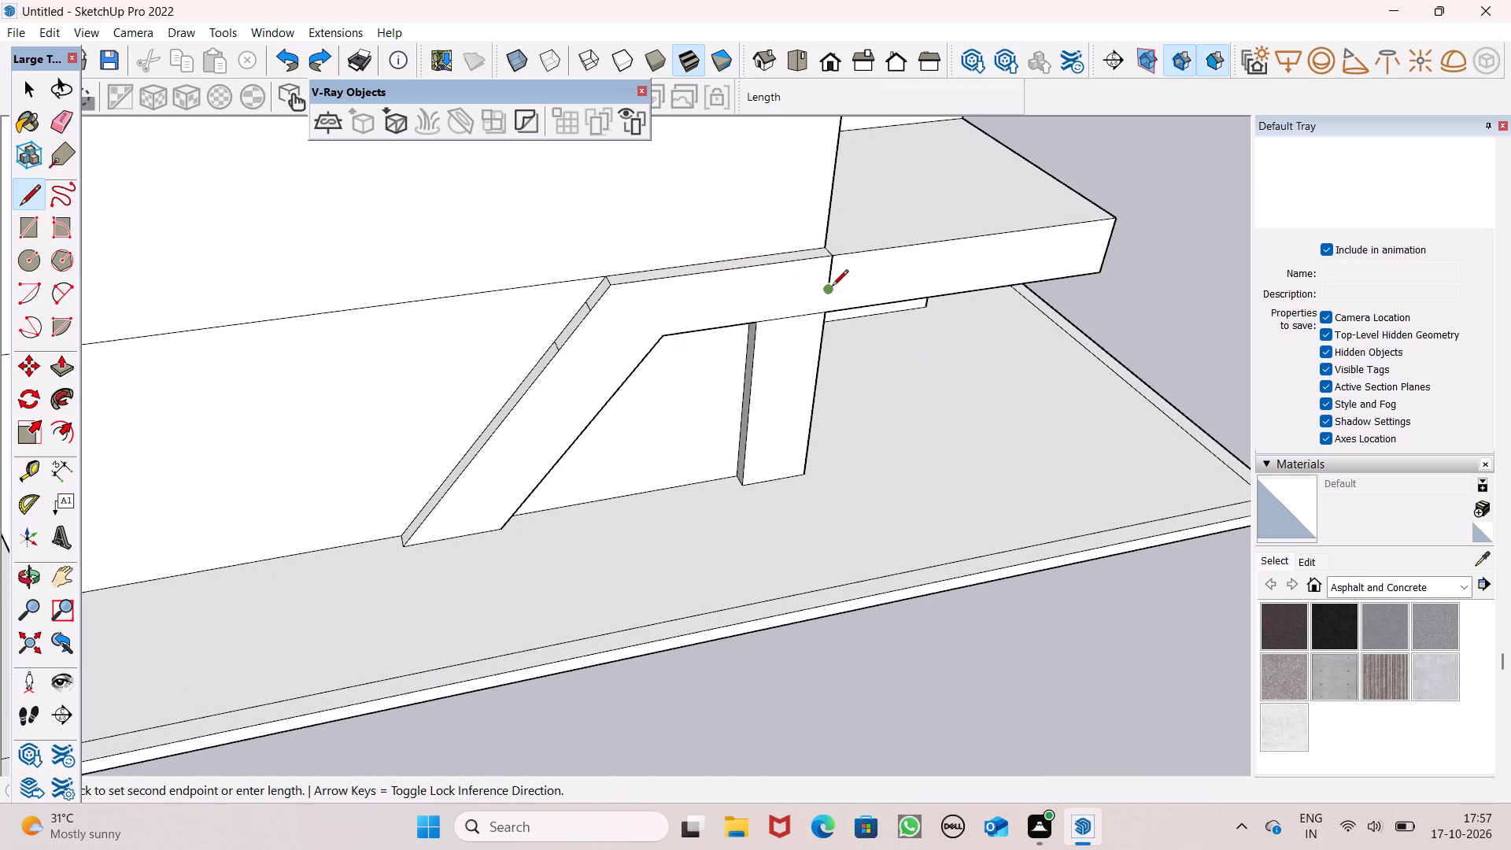
left_click(644, 309)
left_click(639, 283)
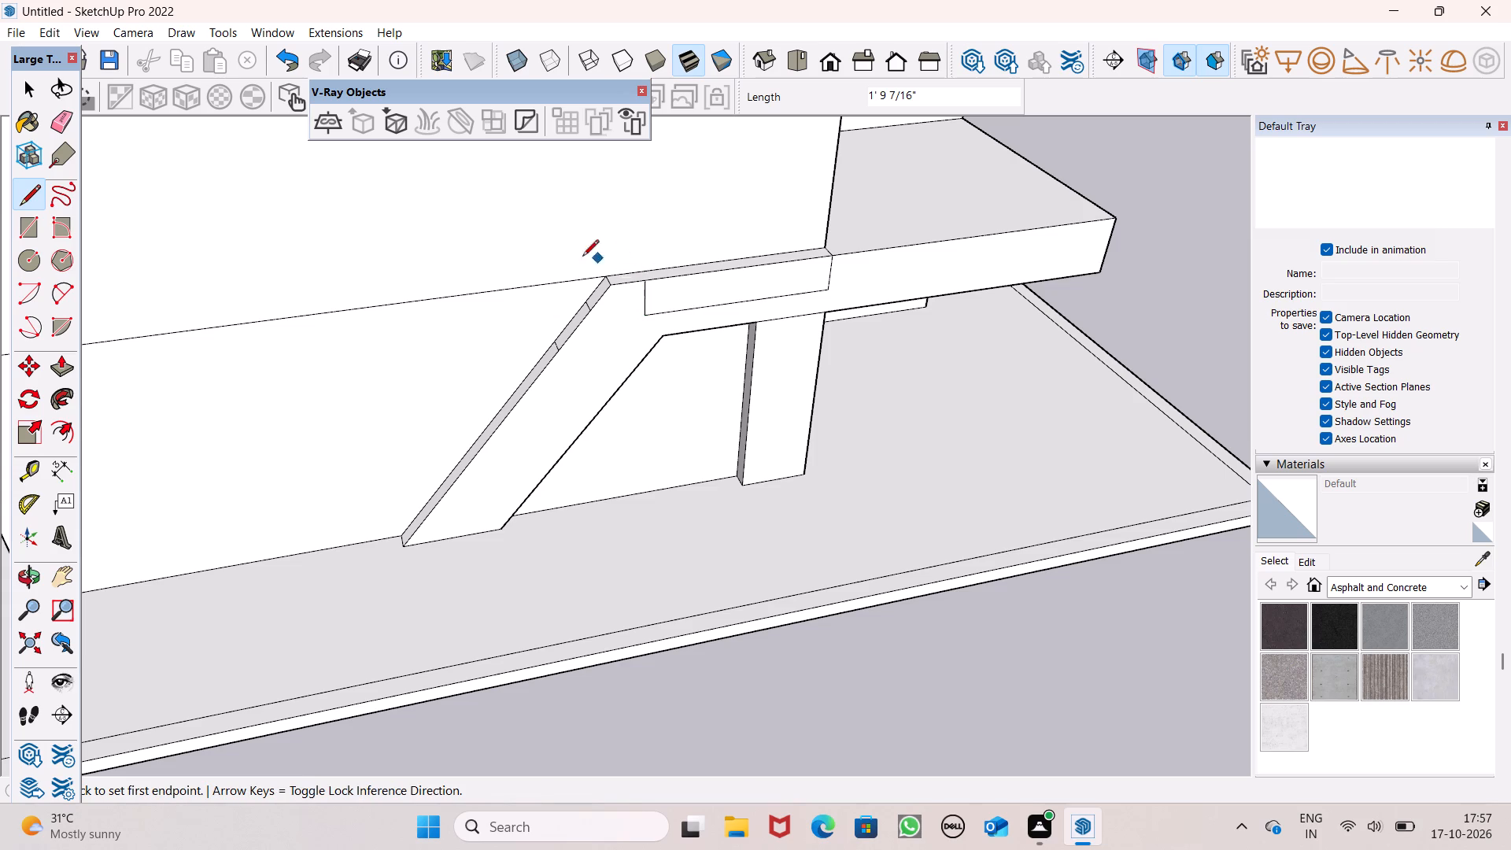
Push/Pull the outlined strip on the band's front face outward by about 10 3/8".
left_click(57, 367)
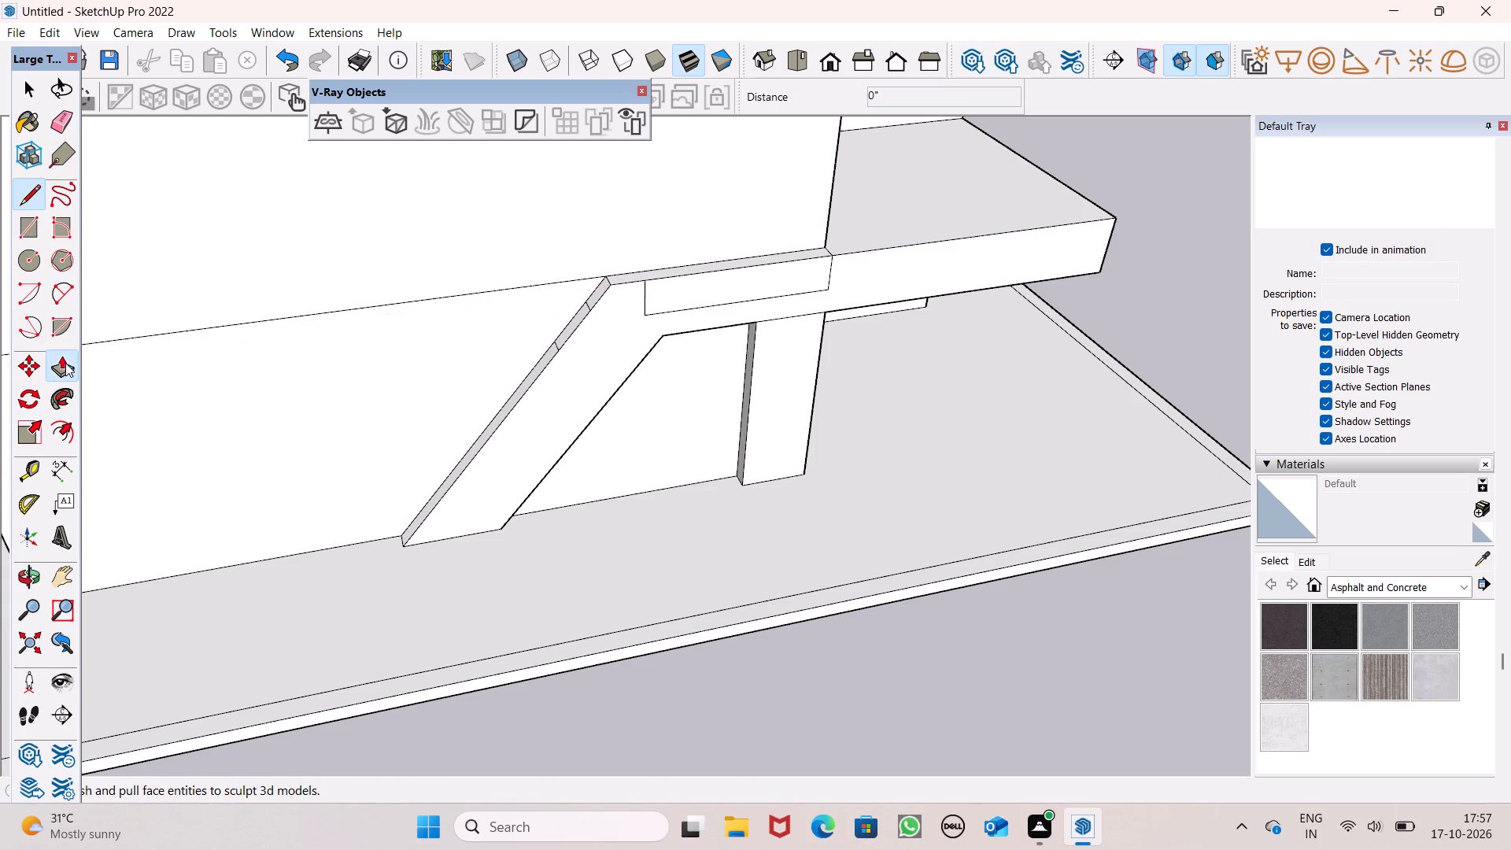
scroll(793, 320, "down", 1)
middle_click_drag(800, 330, 912, 440)
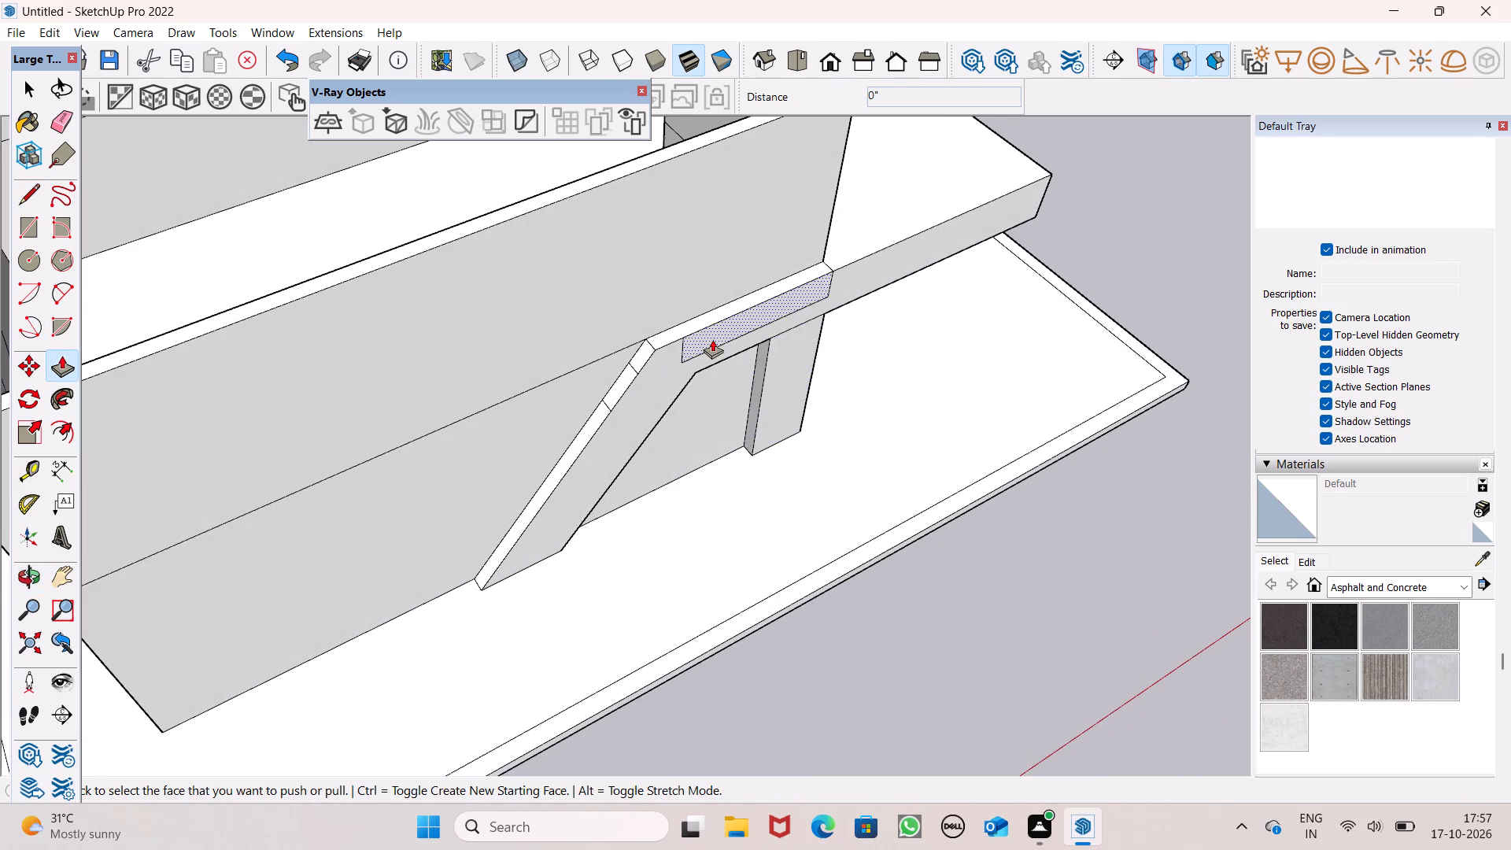
left_click_drag(712, 337, 711, 357)
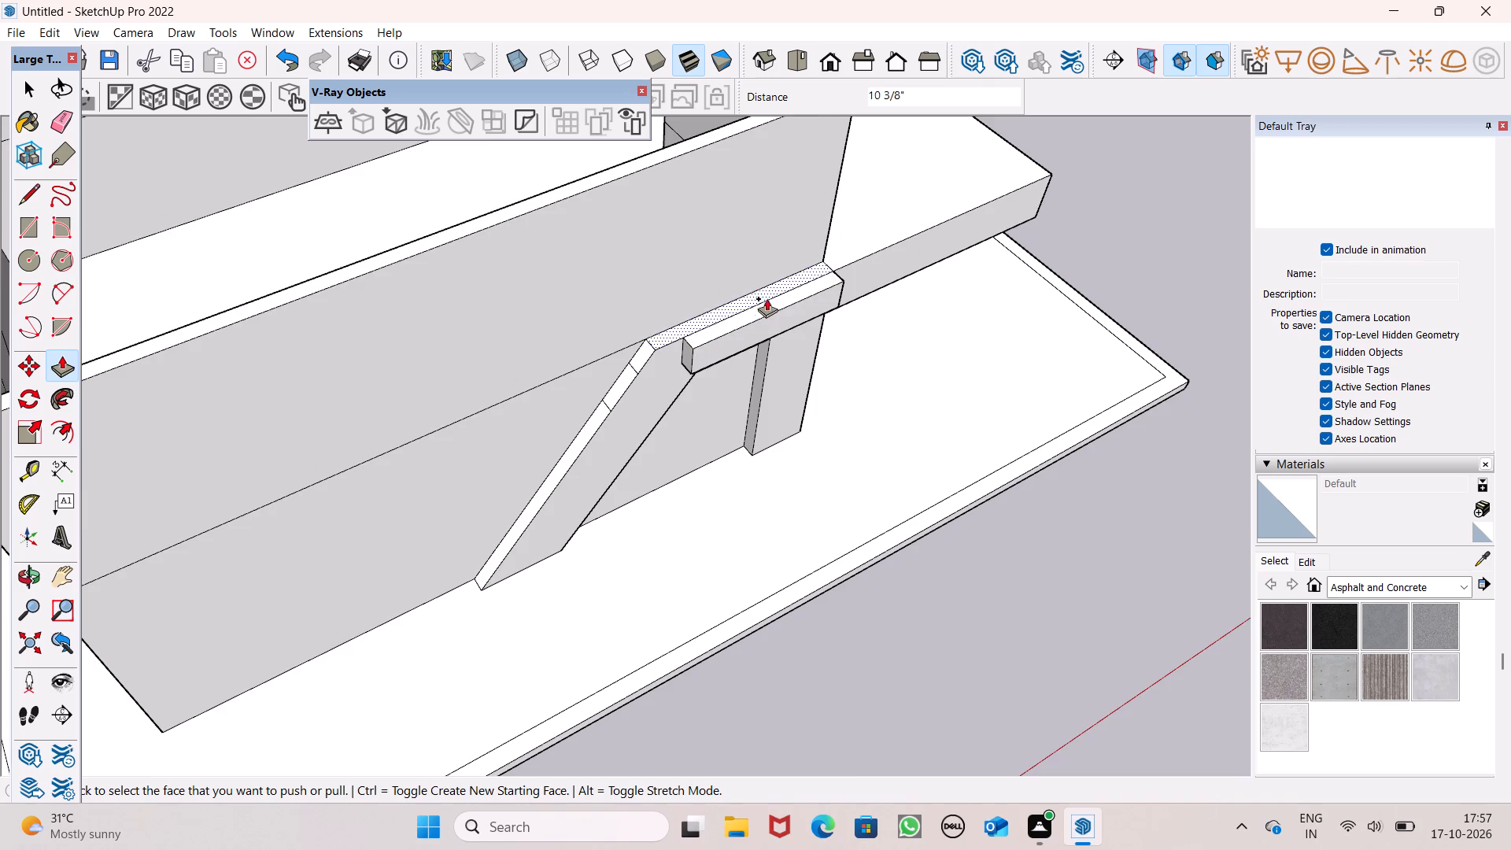
Extend the raised strip's end face about 1' 7" along the band toward the sloping band's outer edge.
scroll(768, 297, "down", 2)
middle_click_drag(836, 351, 688, 168)
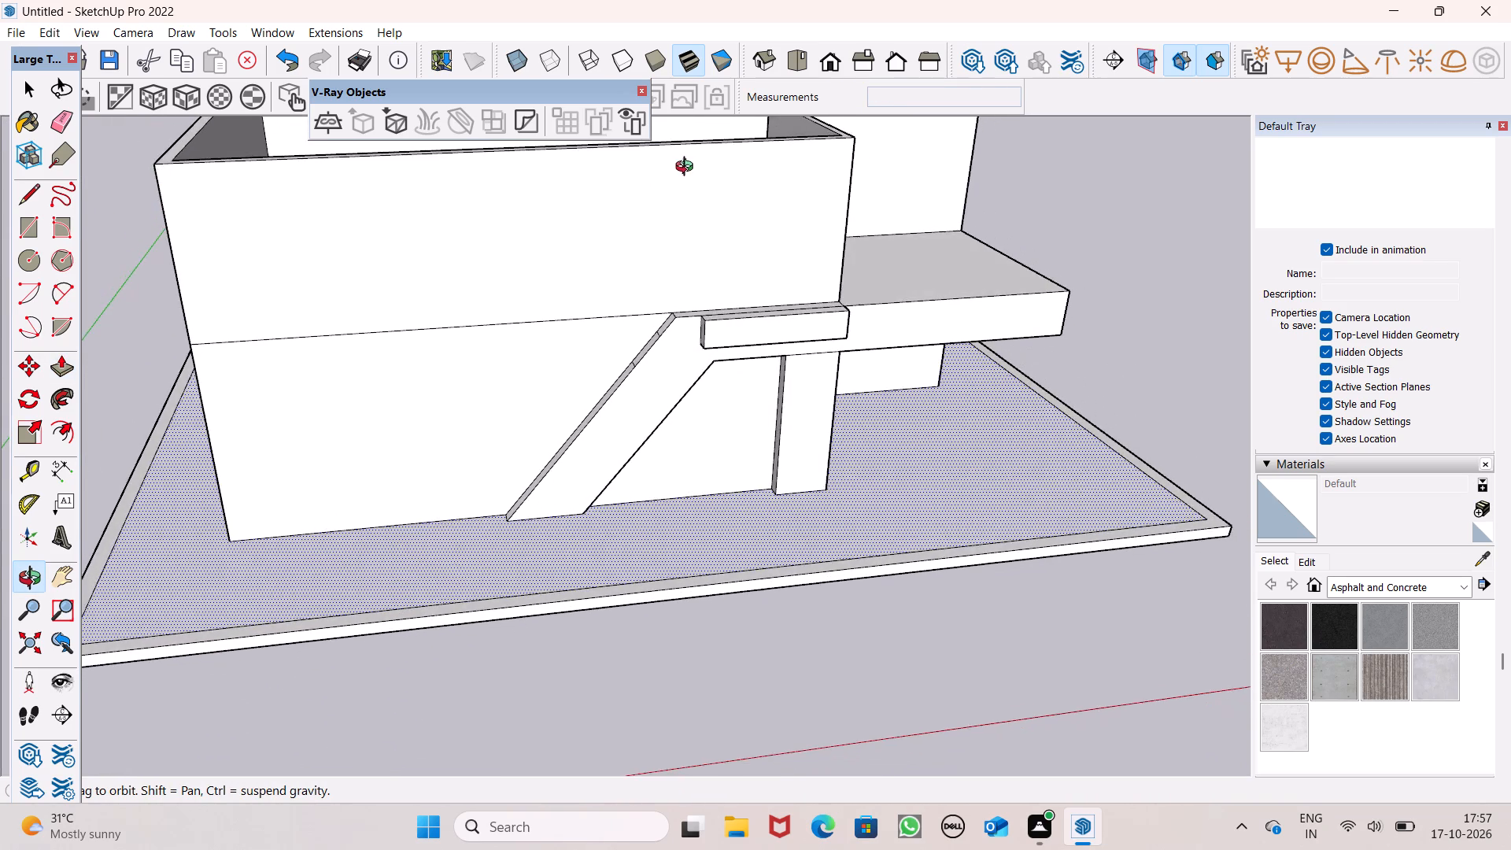
middle_click_drag(688, 168, 817, 241)
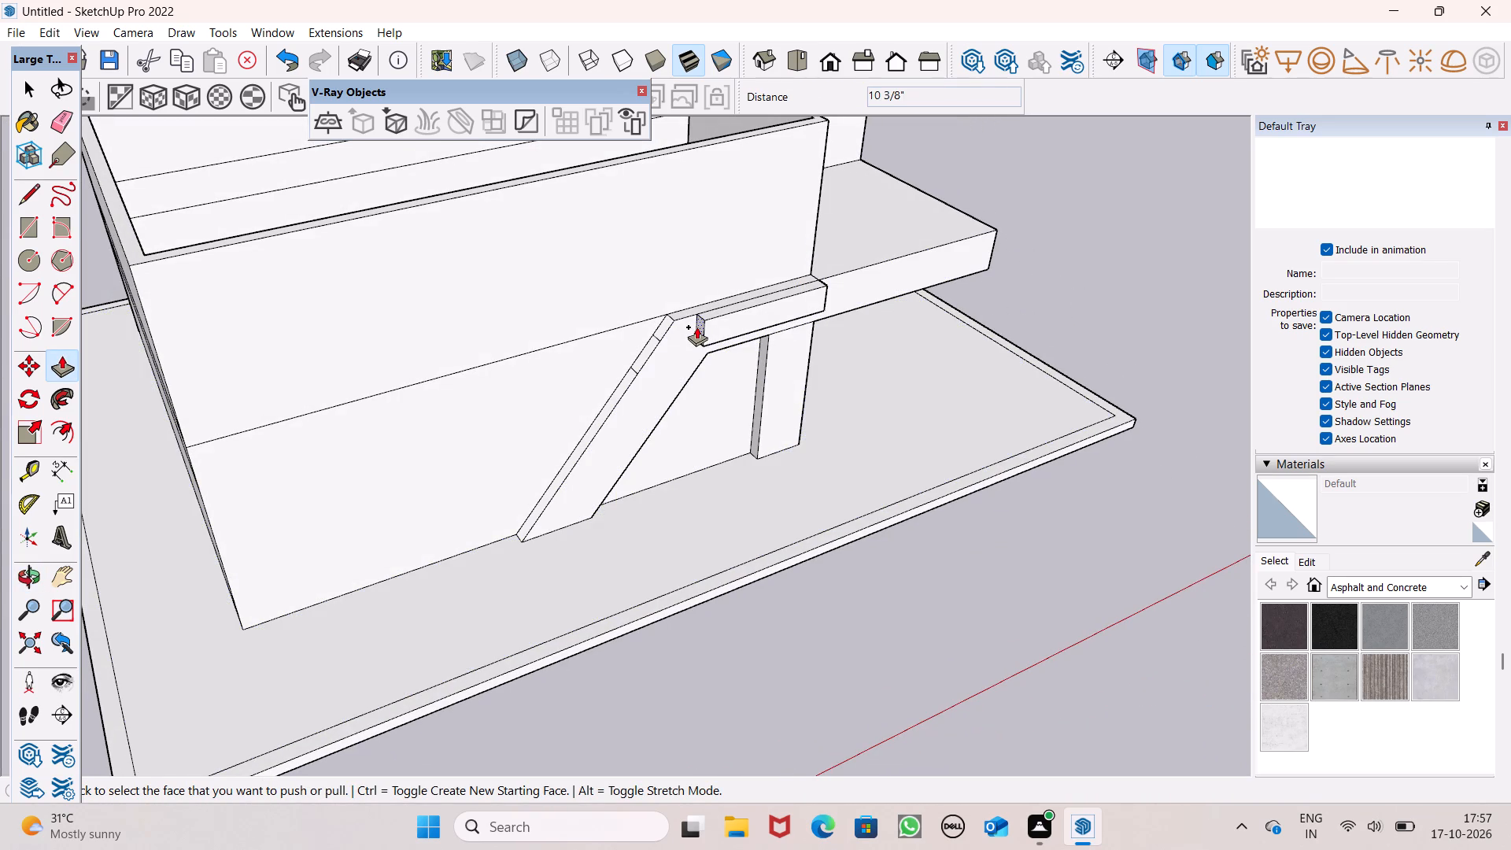
left_click_drag(696, 327, 600, 357)
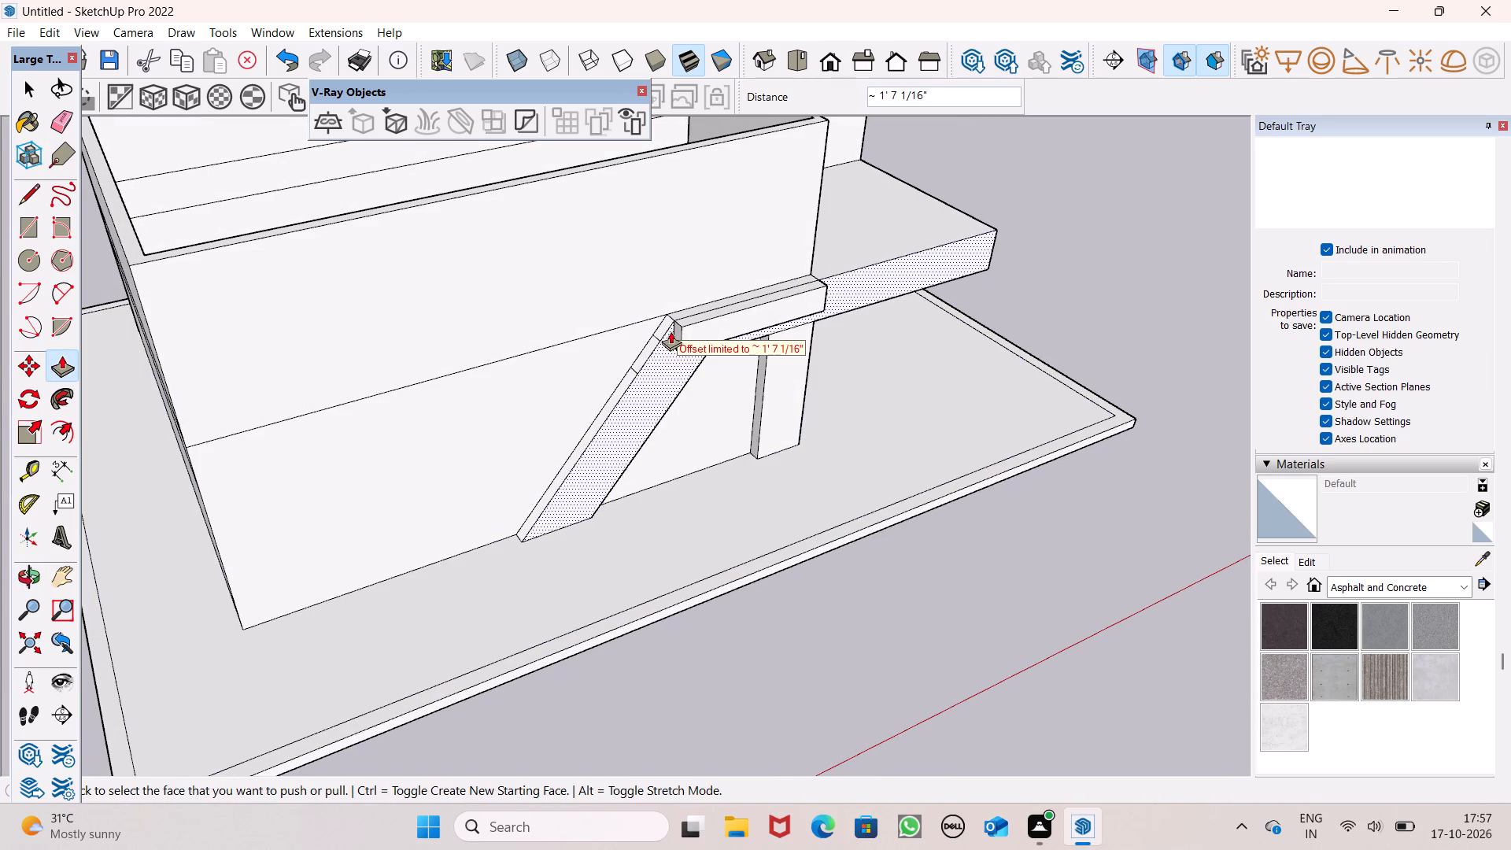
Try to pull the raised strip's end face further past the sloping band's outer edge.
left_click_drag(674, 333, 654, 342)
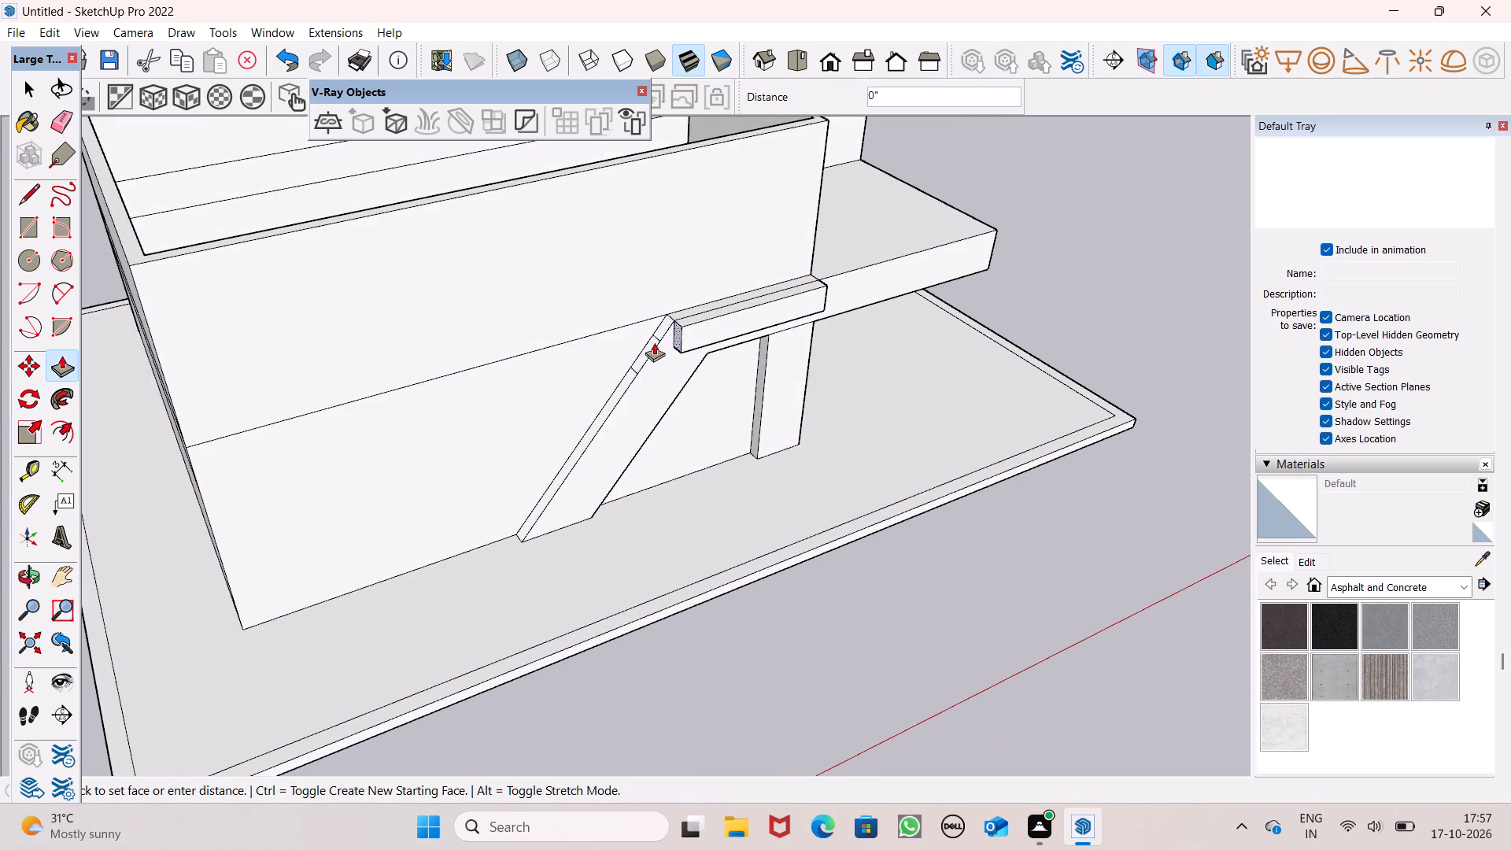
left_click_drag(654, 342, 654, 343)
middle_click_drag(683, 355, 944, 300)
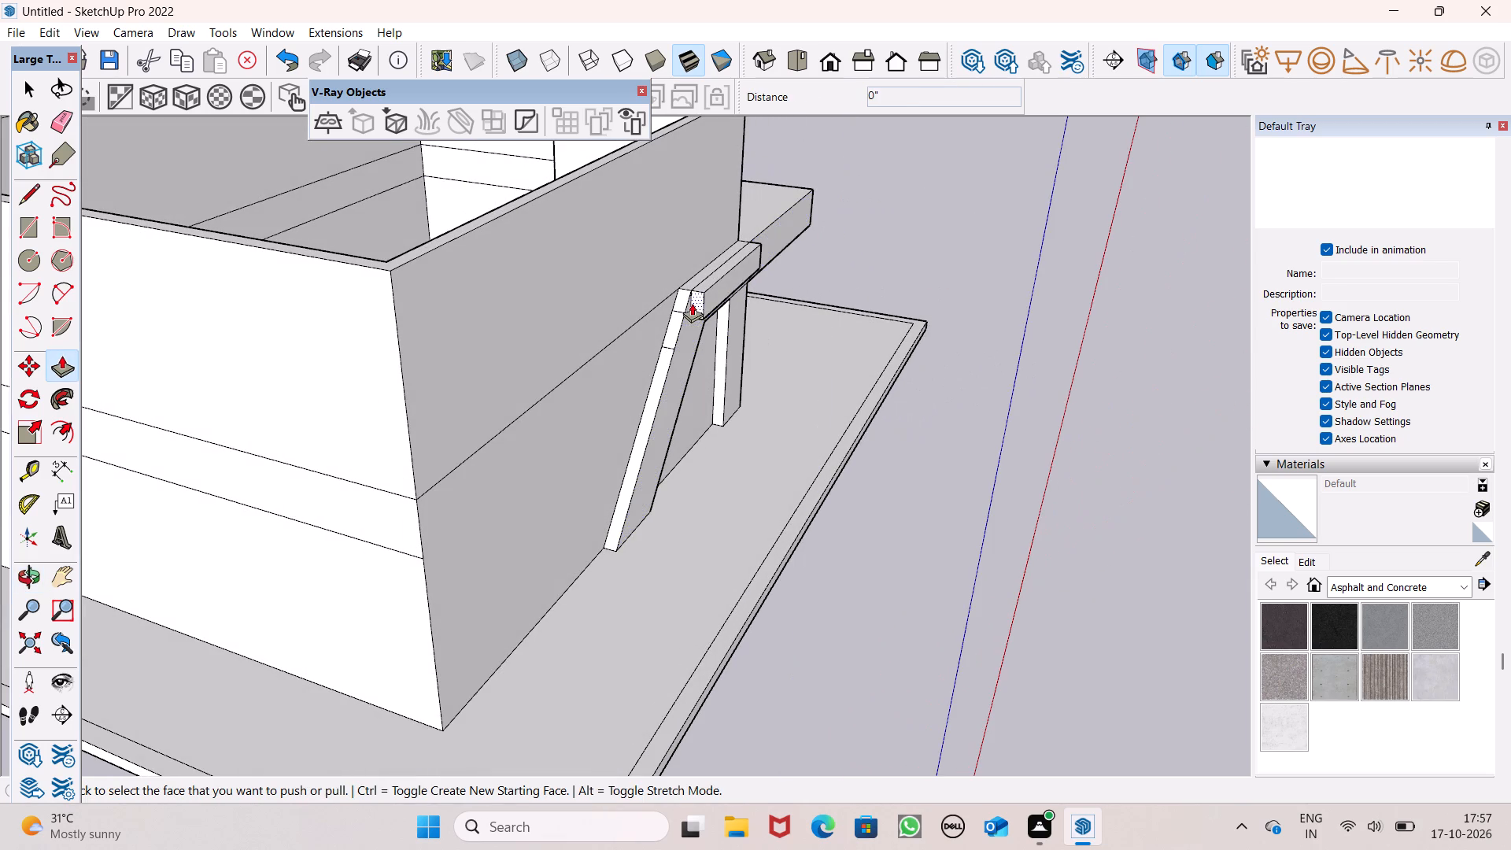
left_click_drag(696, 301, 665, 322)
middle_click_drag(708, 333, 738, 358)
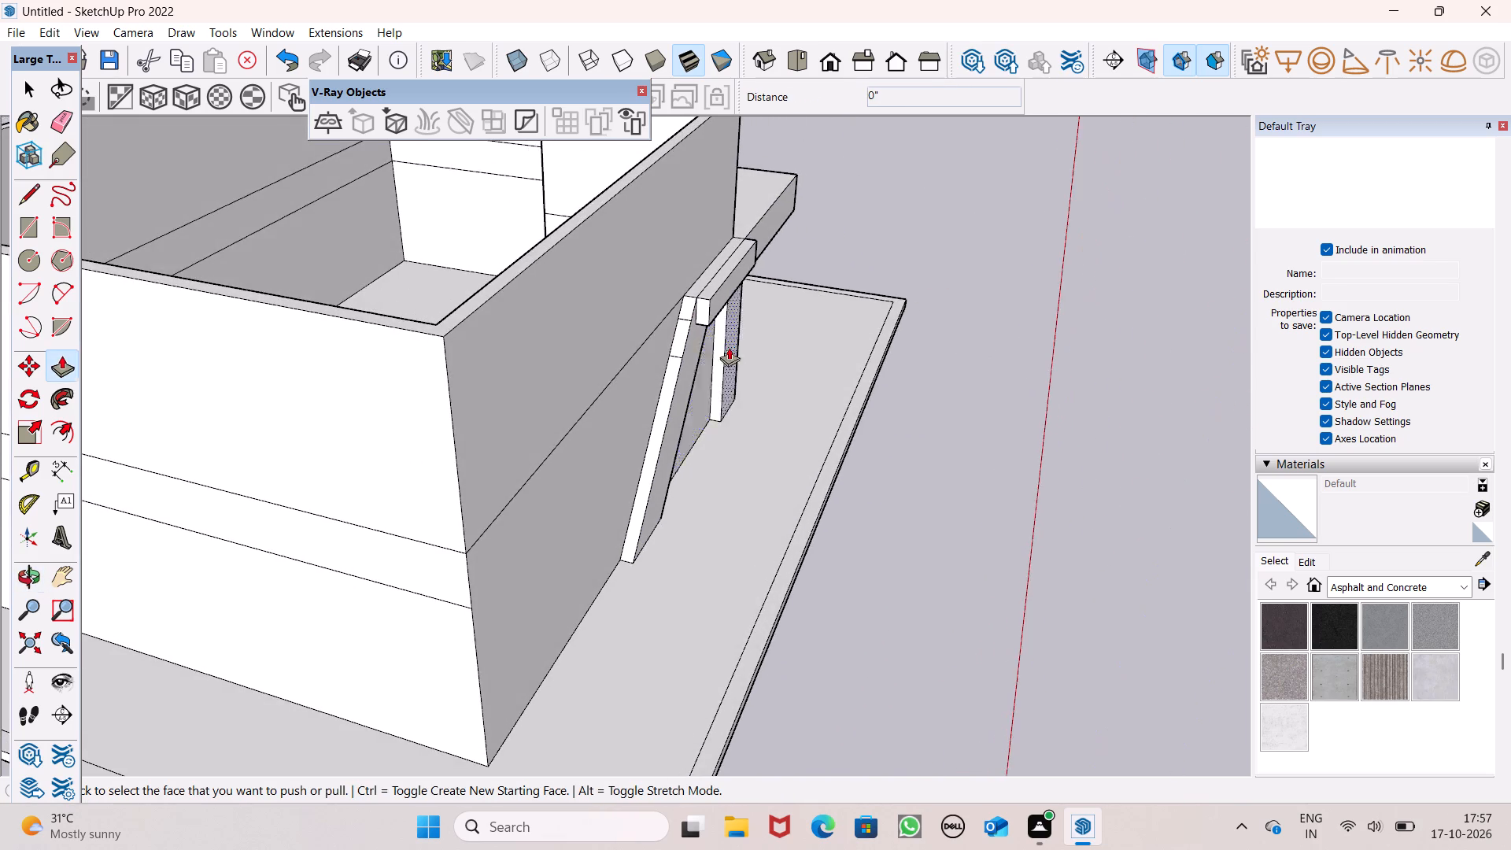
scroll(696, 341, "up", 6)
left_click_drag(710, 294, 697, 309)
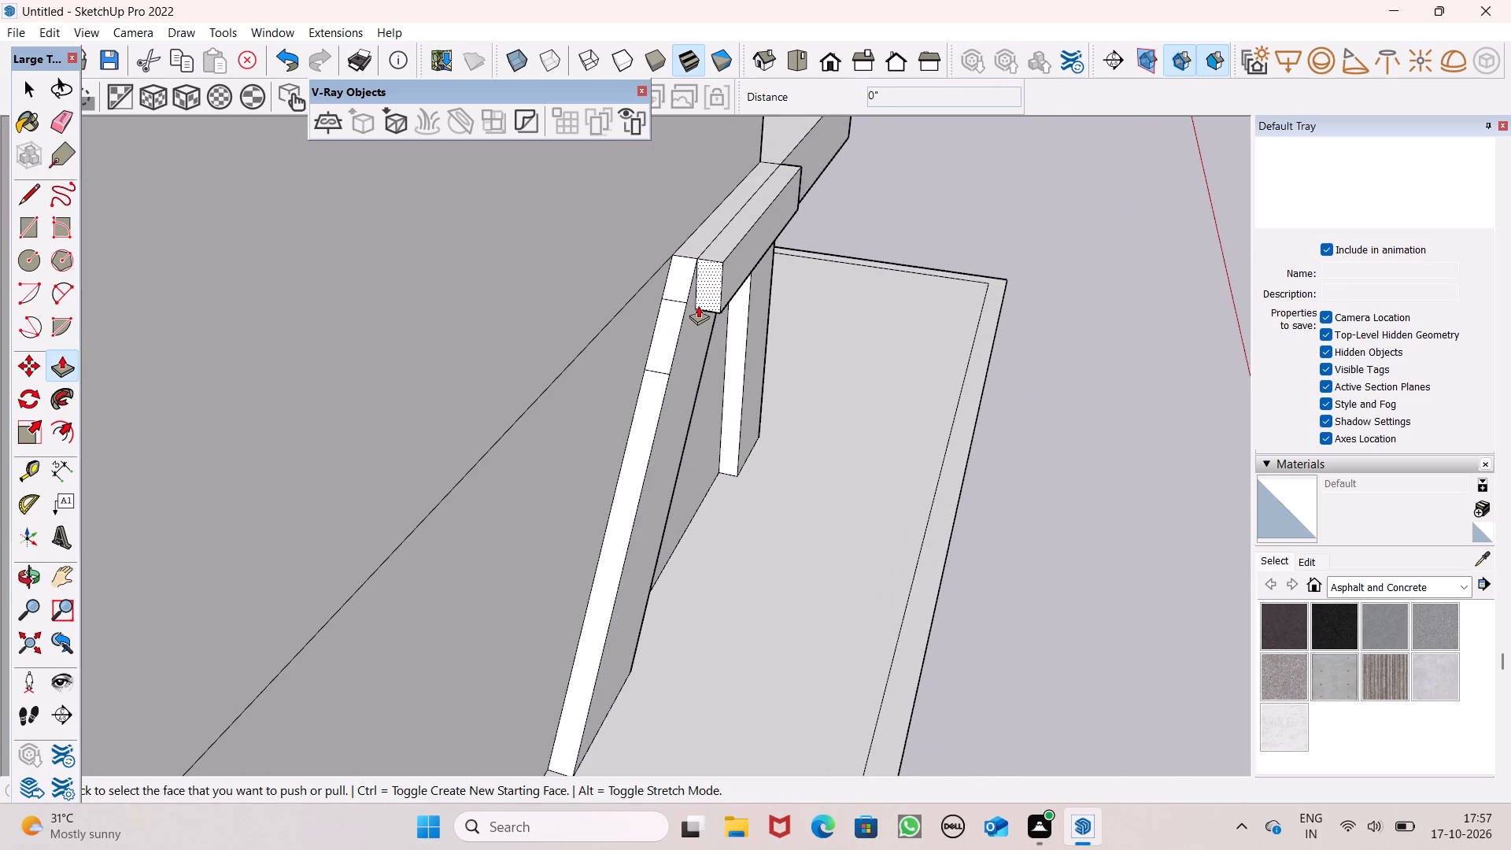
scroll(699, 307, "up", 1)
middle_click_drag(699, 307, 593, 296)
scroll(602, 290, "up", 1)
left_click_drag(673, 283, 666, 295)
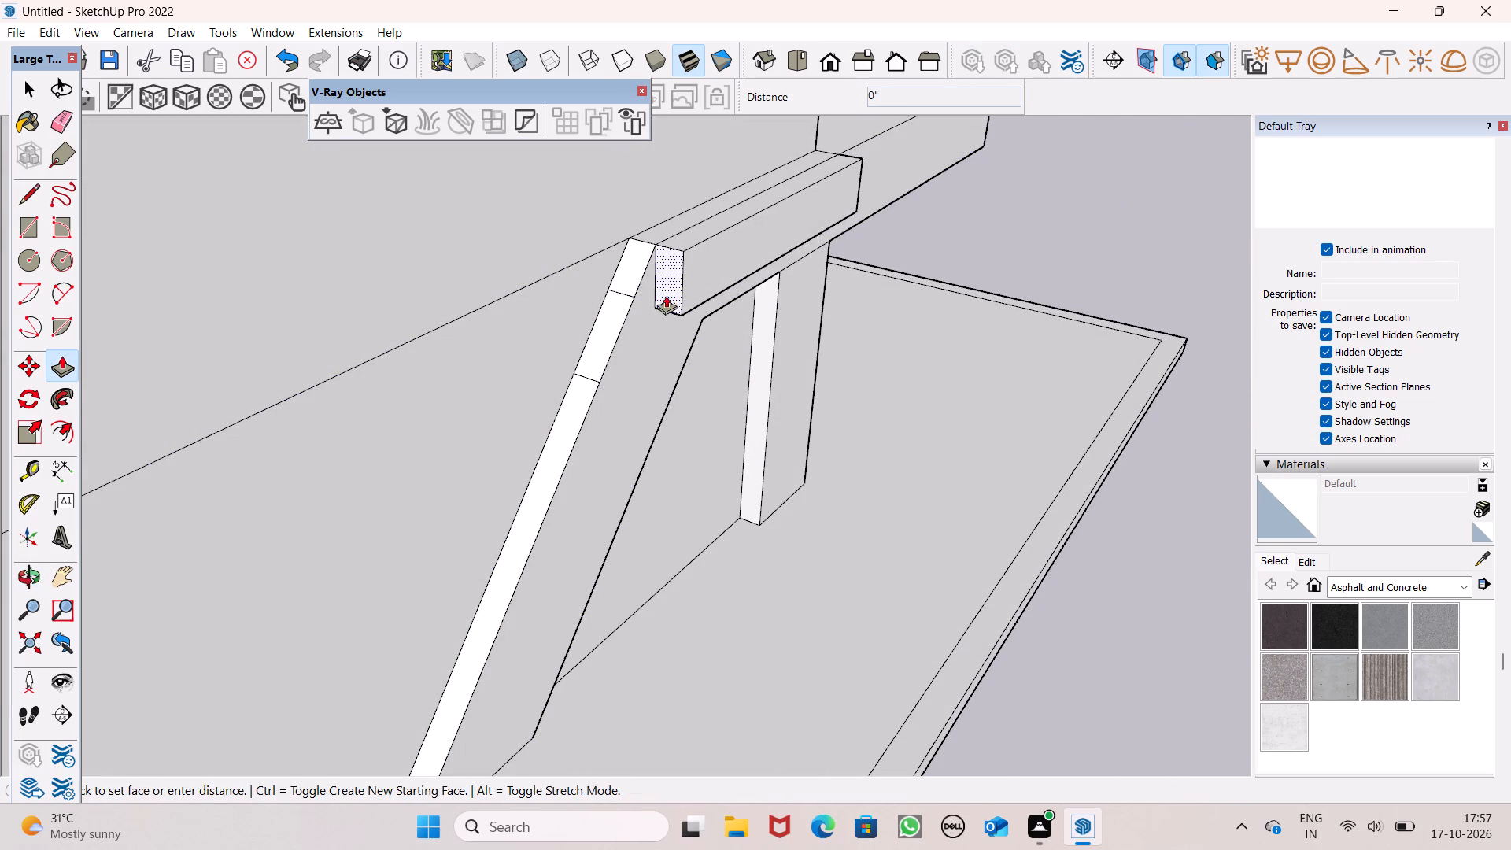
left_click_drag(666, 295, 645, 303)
Erase the two short cross lines on the sloping band's outer side face.
left_click(68, 117)
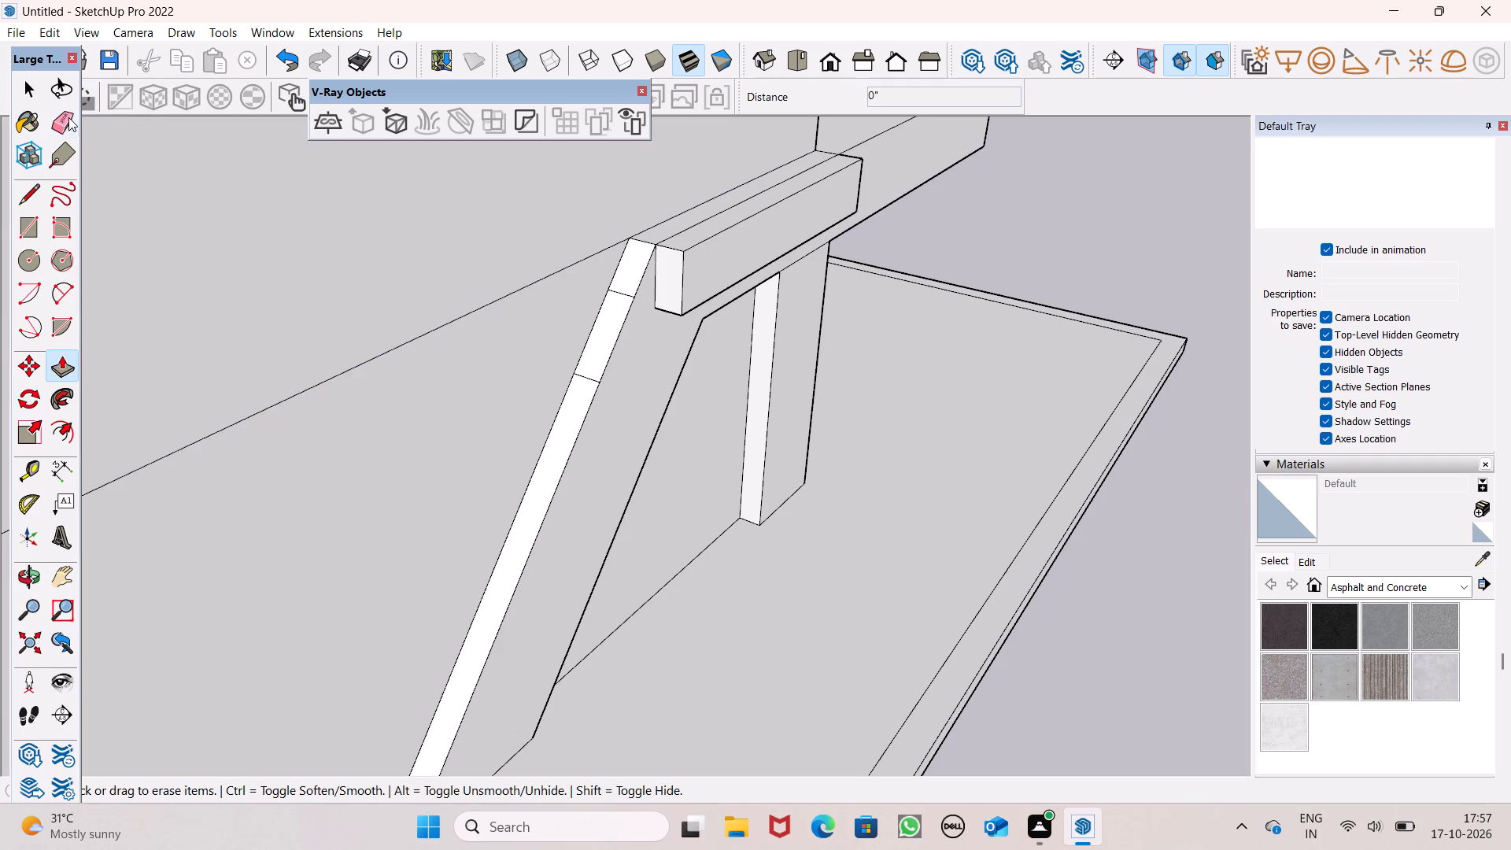
left_click_drag(620, 289, 615, 297)
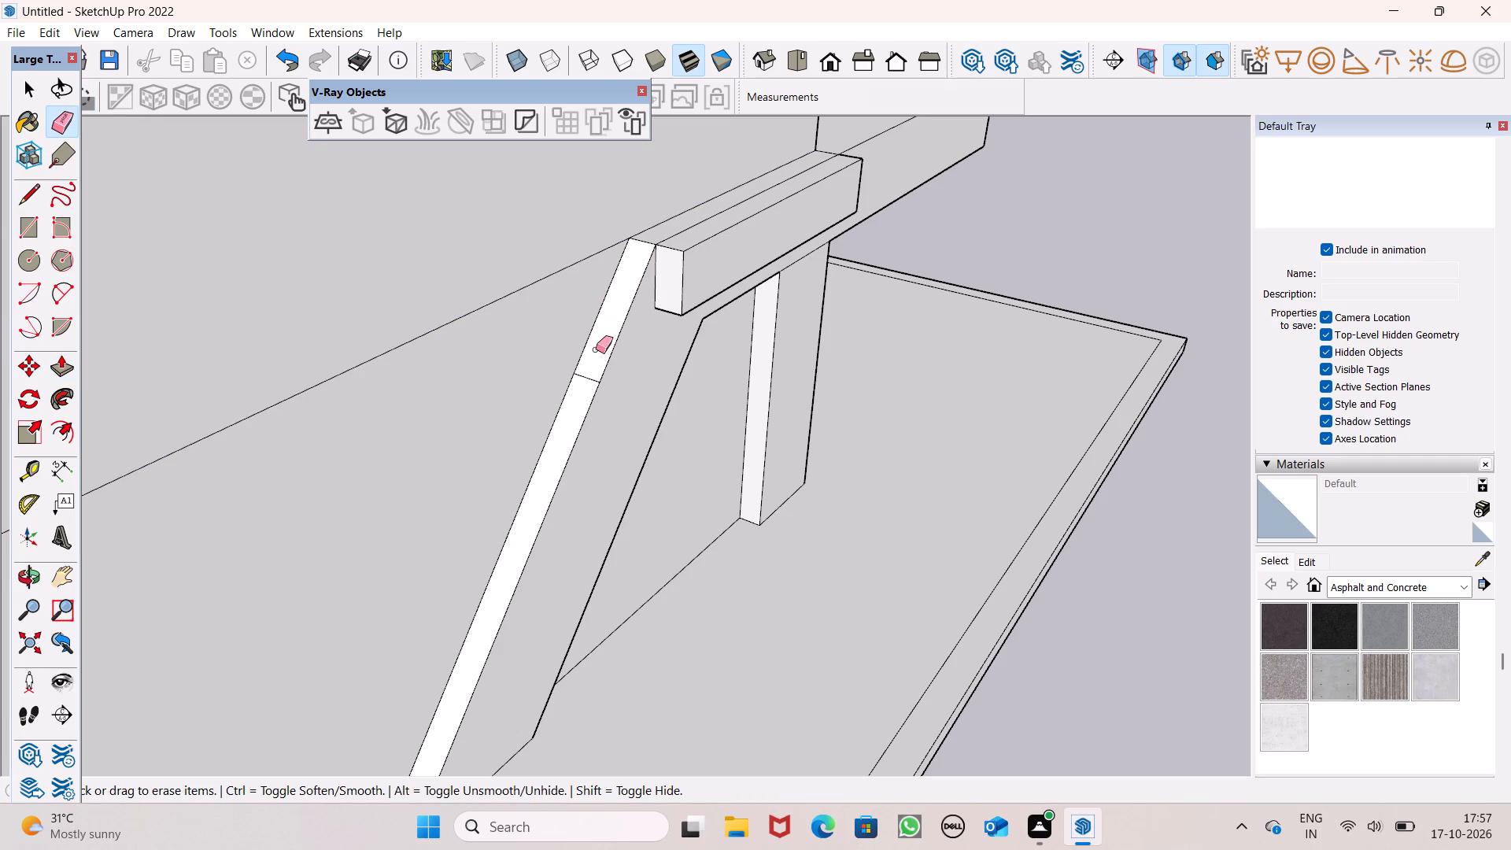
left_click_drag(586, 361, 581, 381)
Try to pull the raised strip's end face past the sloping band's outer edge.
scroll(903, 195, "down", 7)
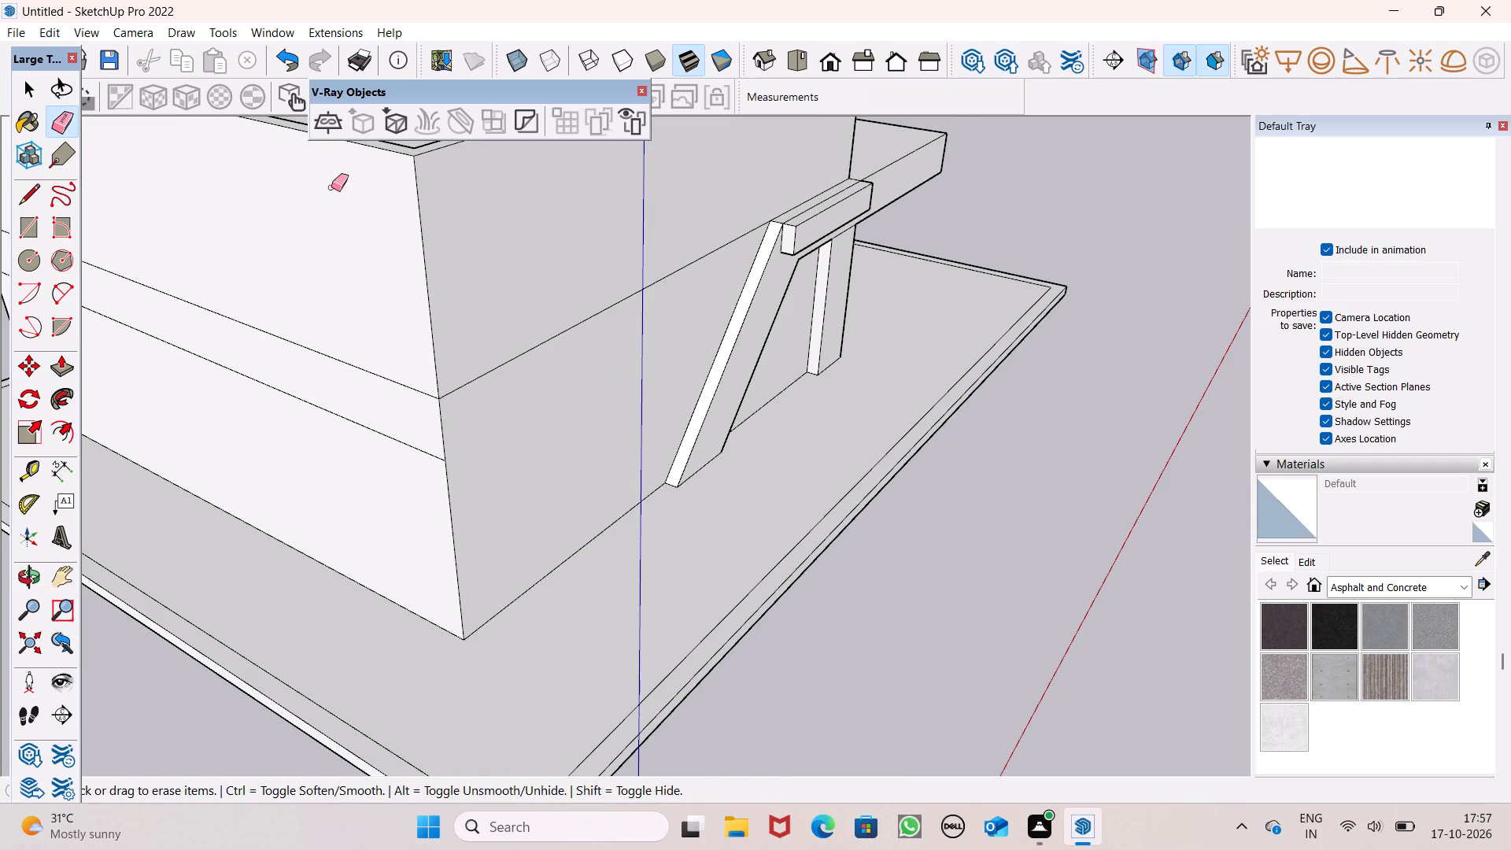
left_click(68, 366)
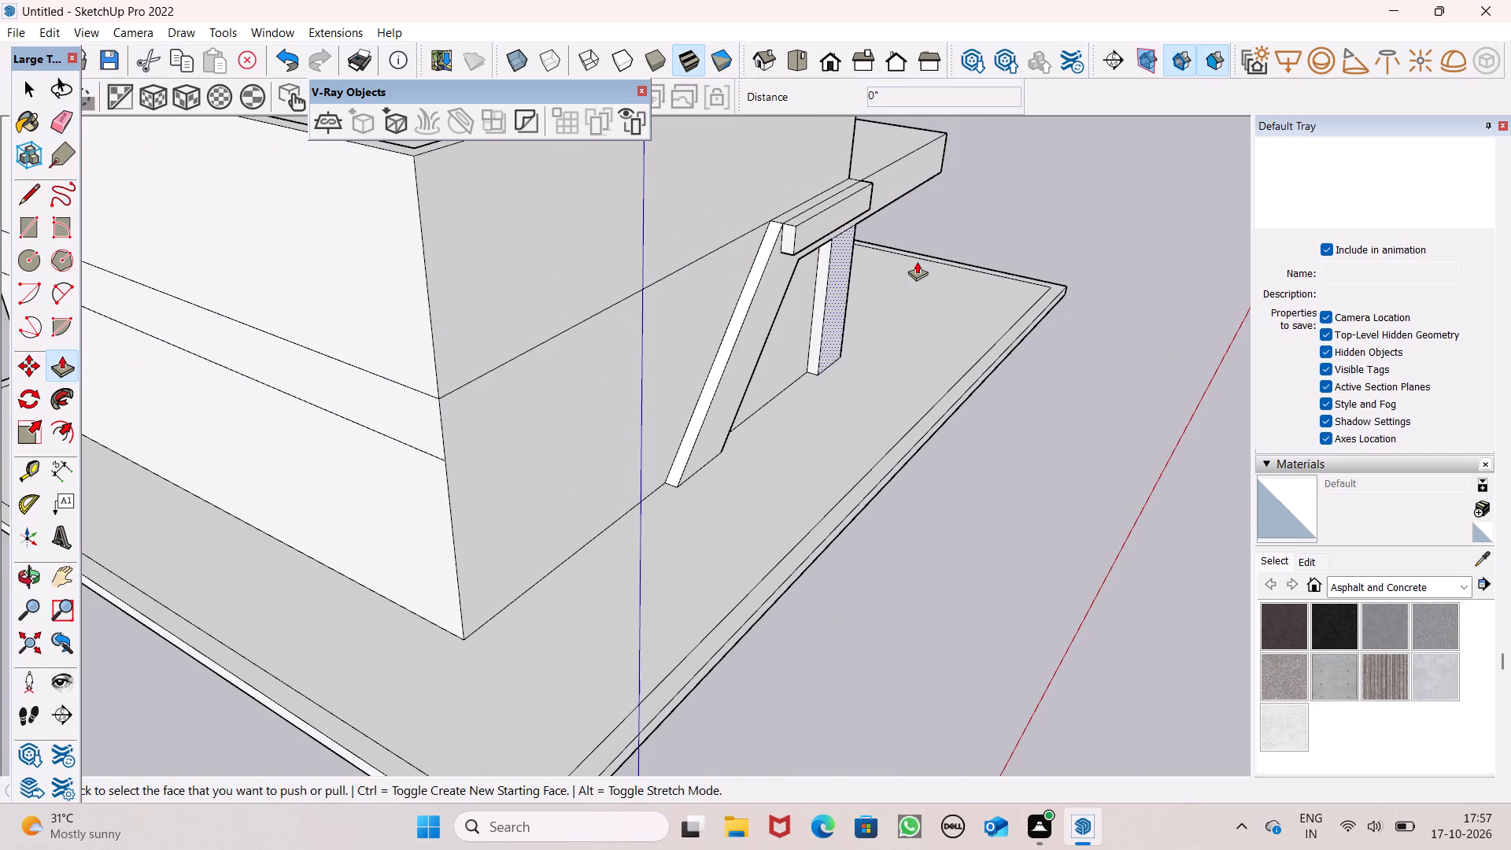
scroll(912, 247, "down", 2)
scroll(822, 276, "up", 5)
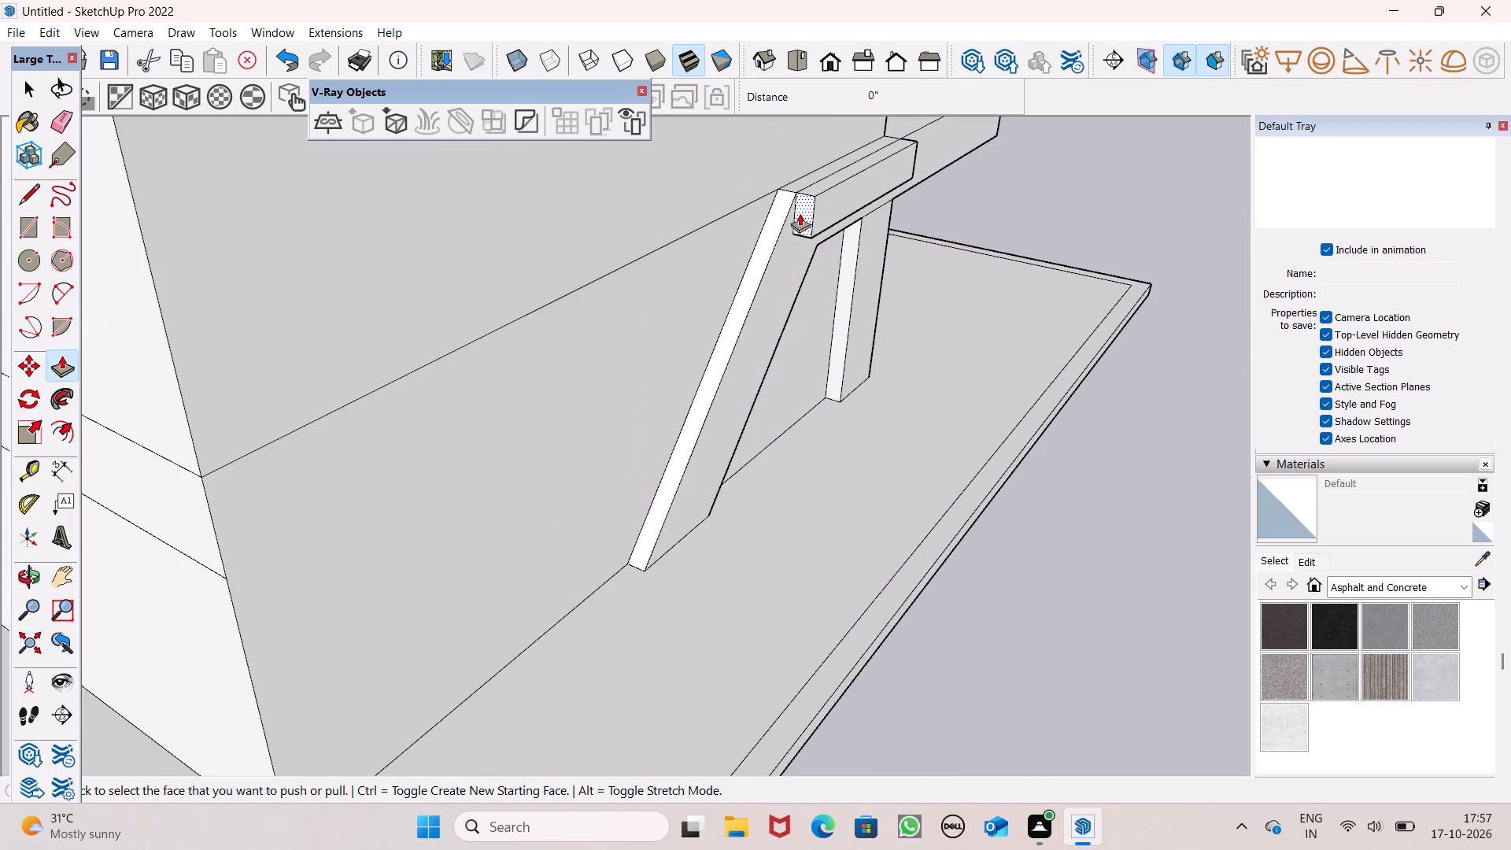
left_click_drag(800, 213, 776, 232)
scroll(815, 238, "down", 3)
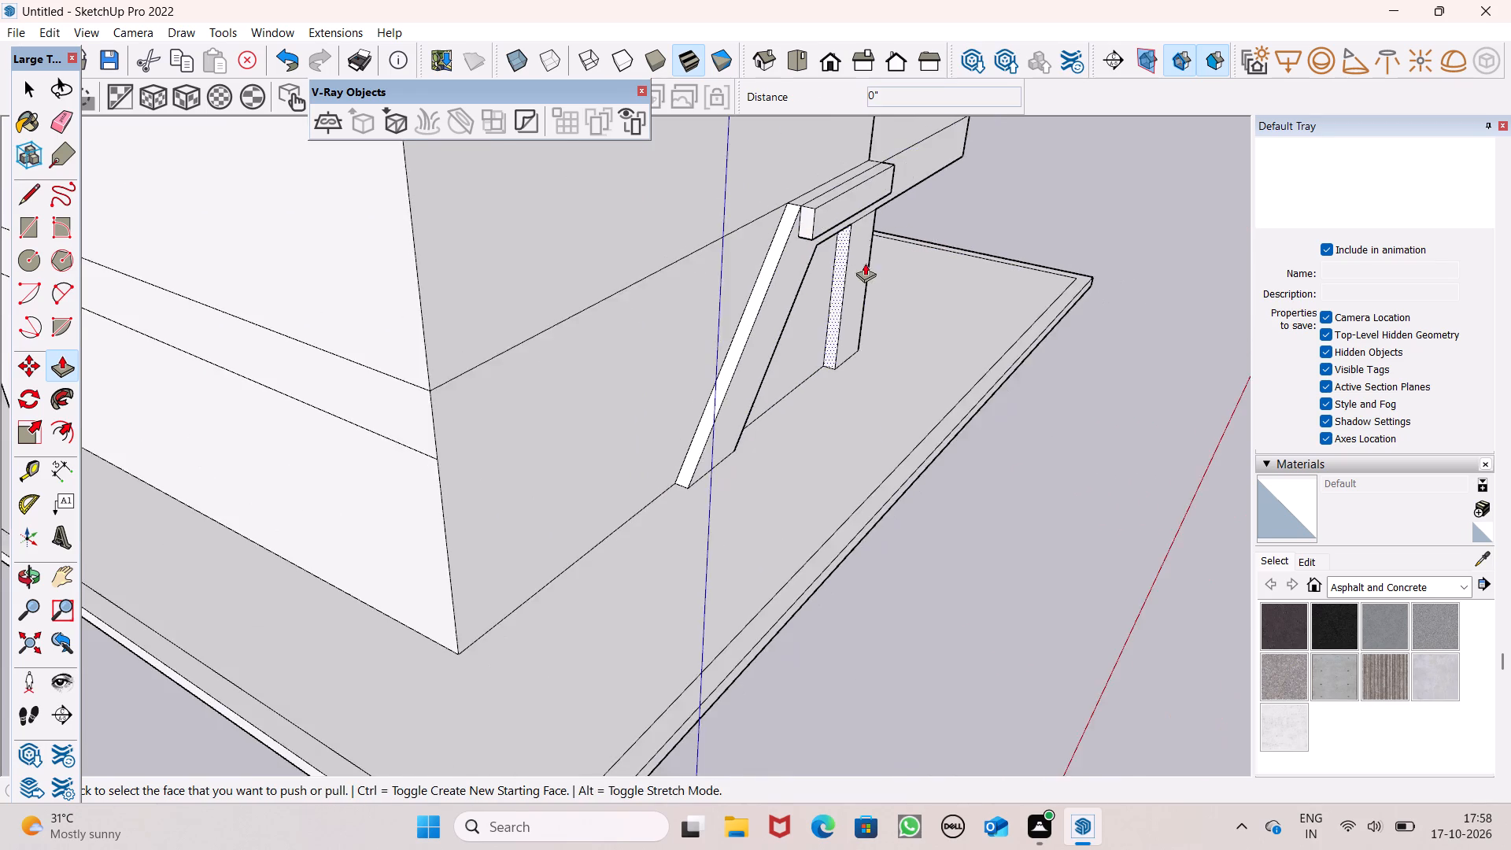
Pull the raised strip's top face upward above the top of the band.
middle_click_drag(865, 263, 503, 428)
scroll(557, 391, "down", 1)
scroll(703, 361, "up", 5)
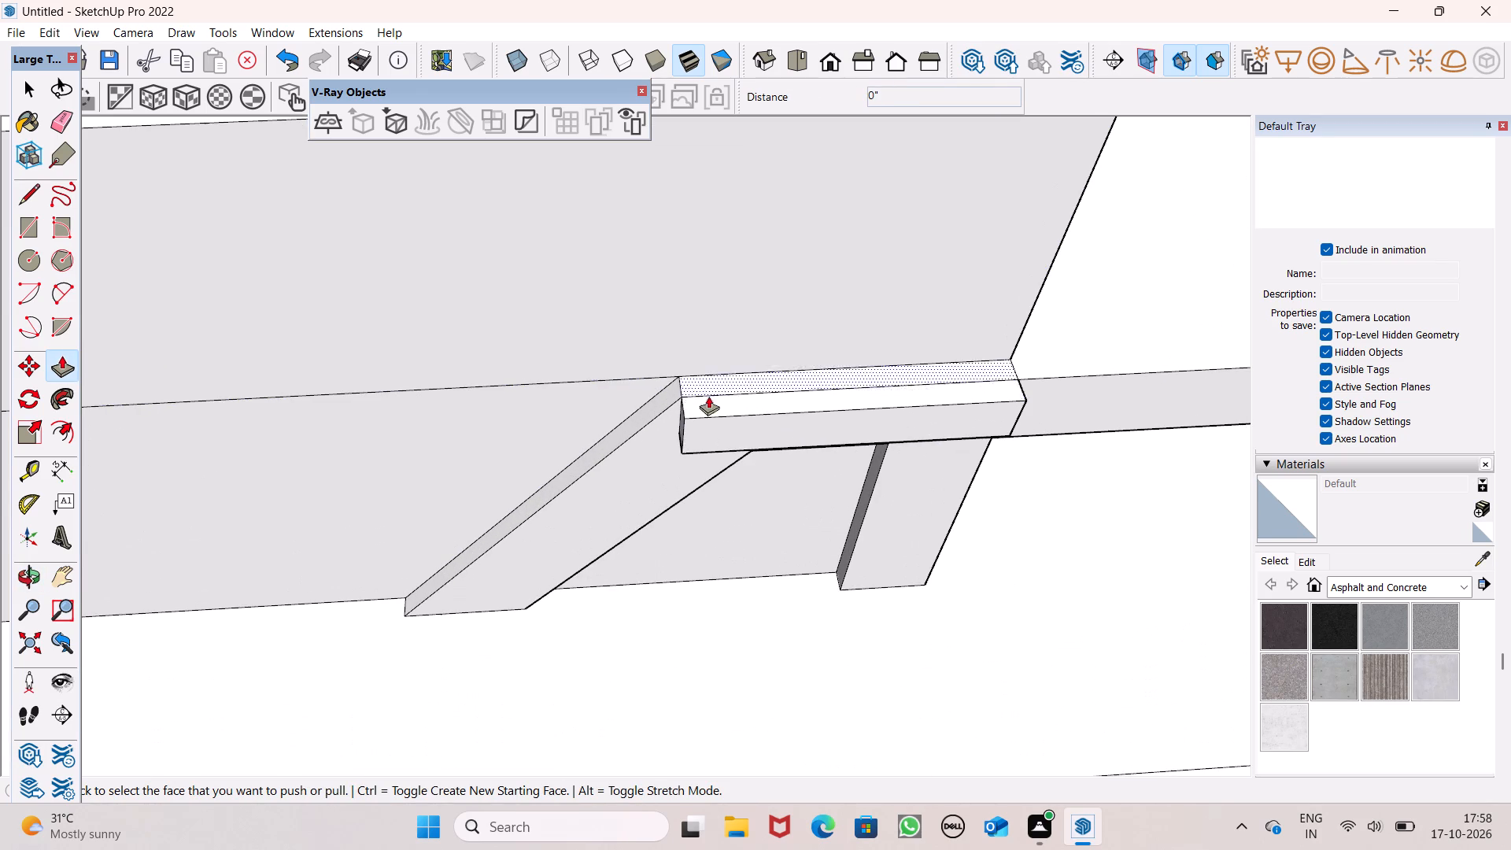
left_click_drag(725, 408, 722, 387)
left_click(722, 387)
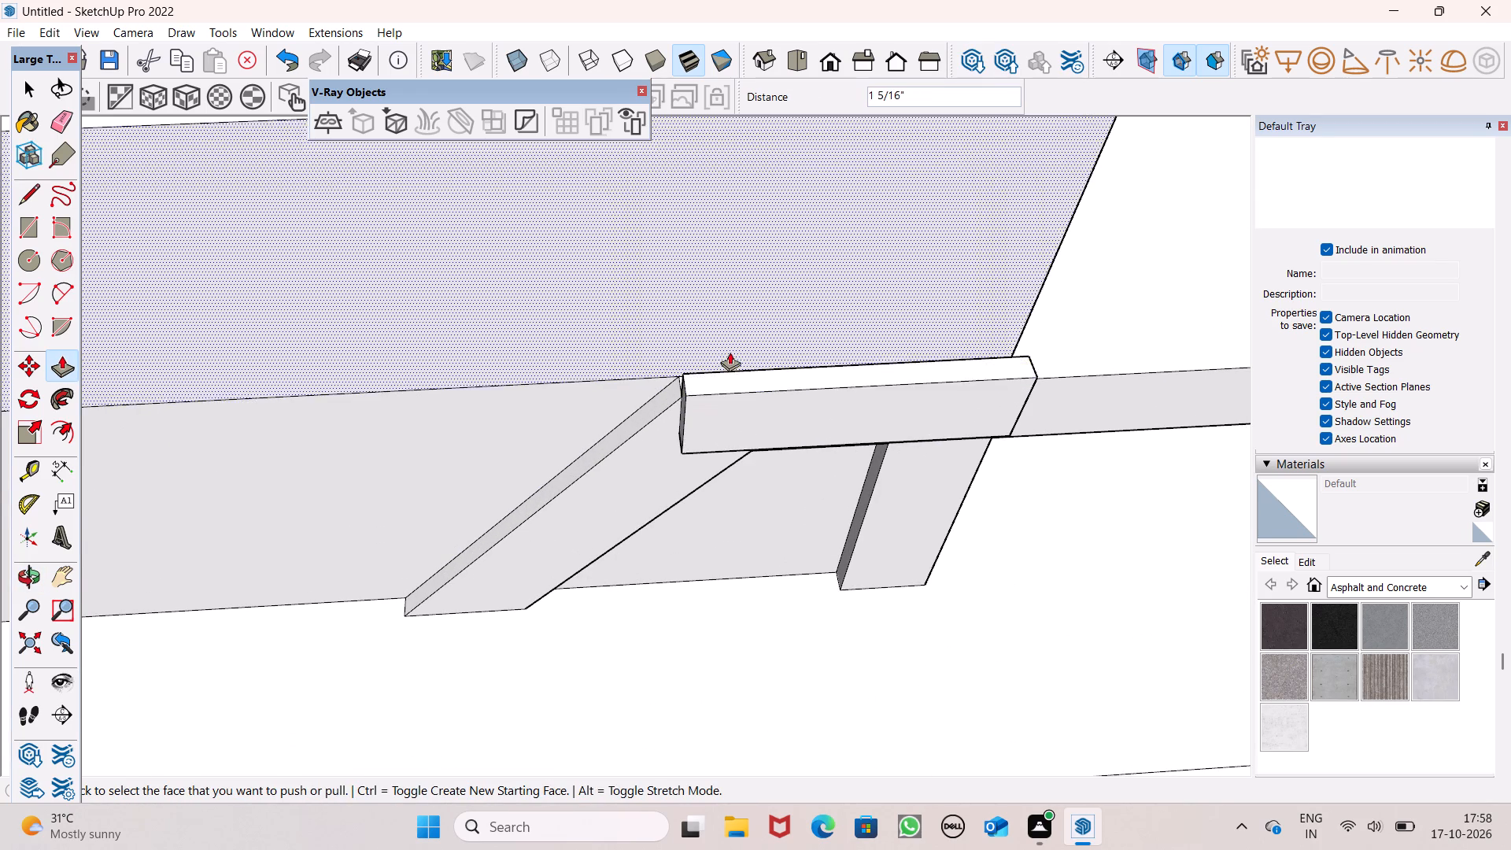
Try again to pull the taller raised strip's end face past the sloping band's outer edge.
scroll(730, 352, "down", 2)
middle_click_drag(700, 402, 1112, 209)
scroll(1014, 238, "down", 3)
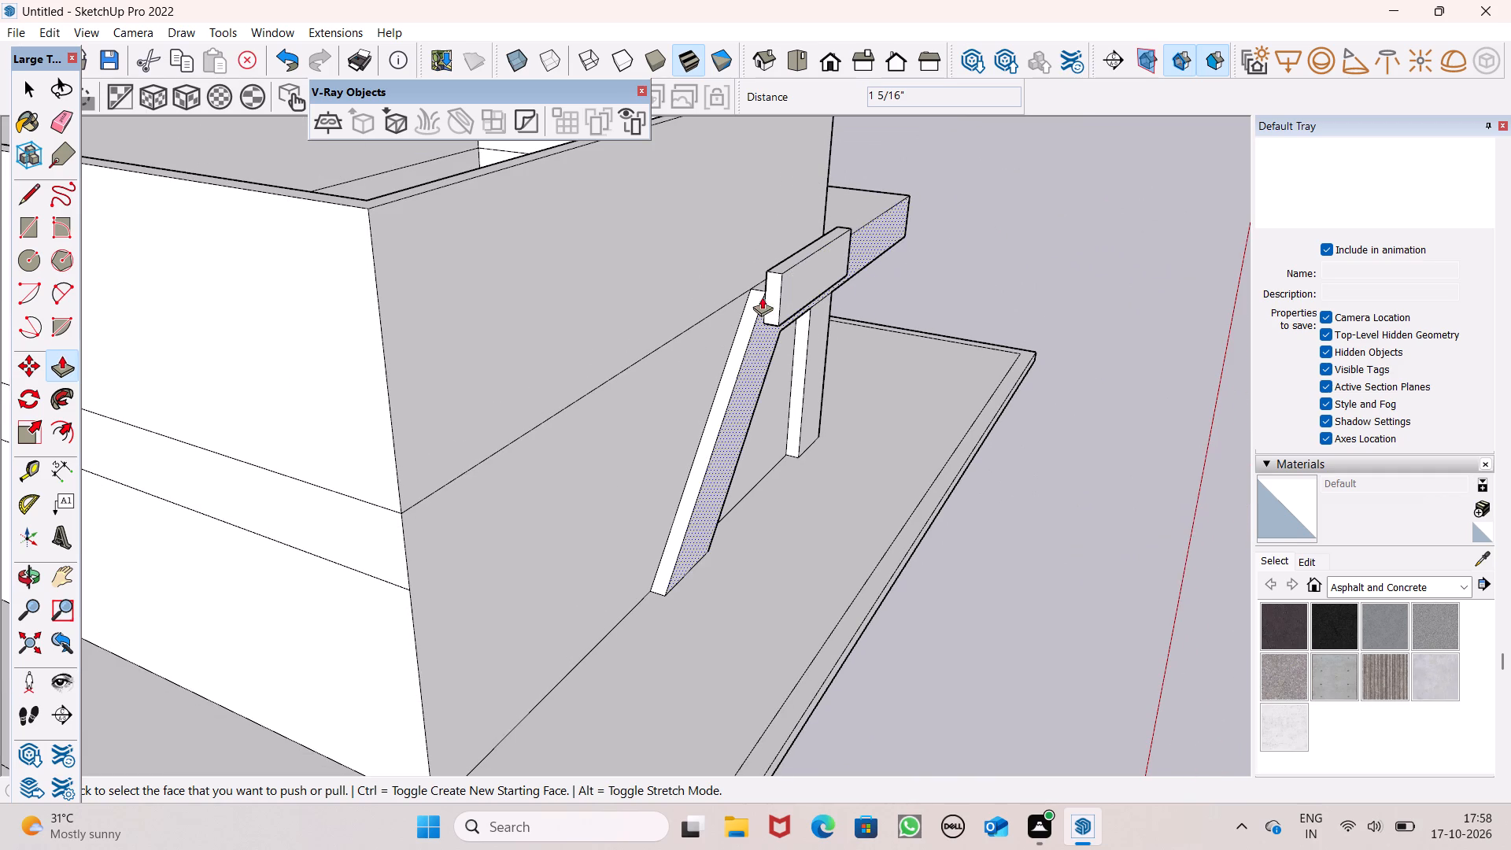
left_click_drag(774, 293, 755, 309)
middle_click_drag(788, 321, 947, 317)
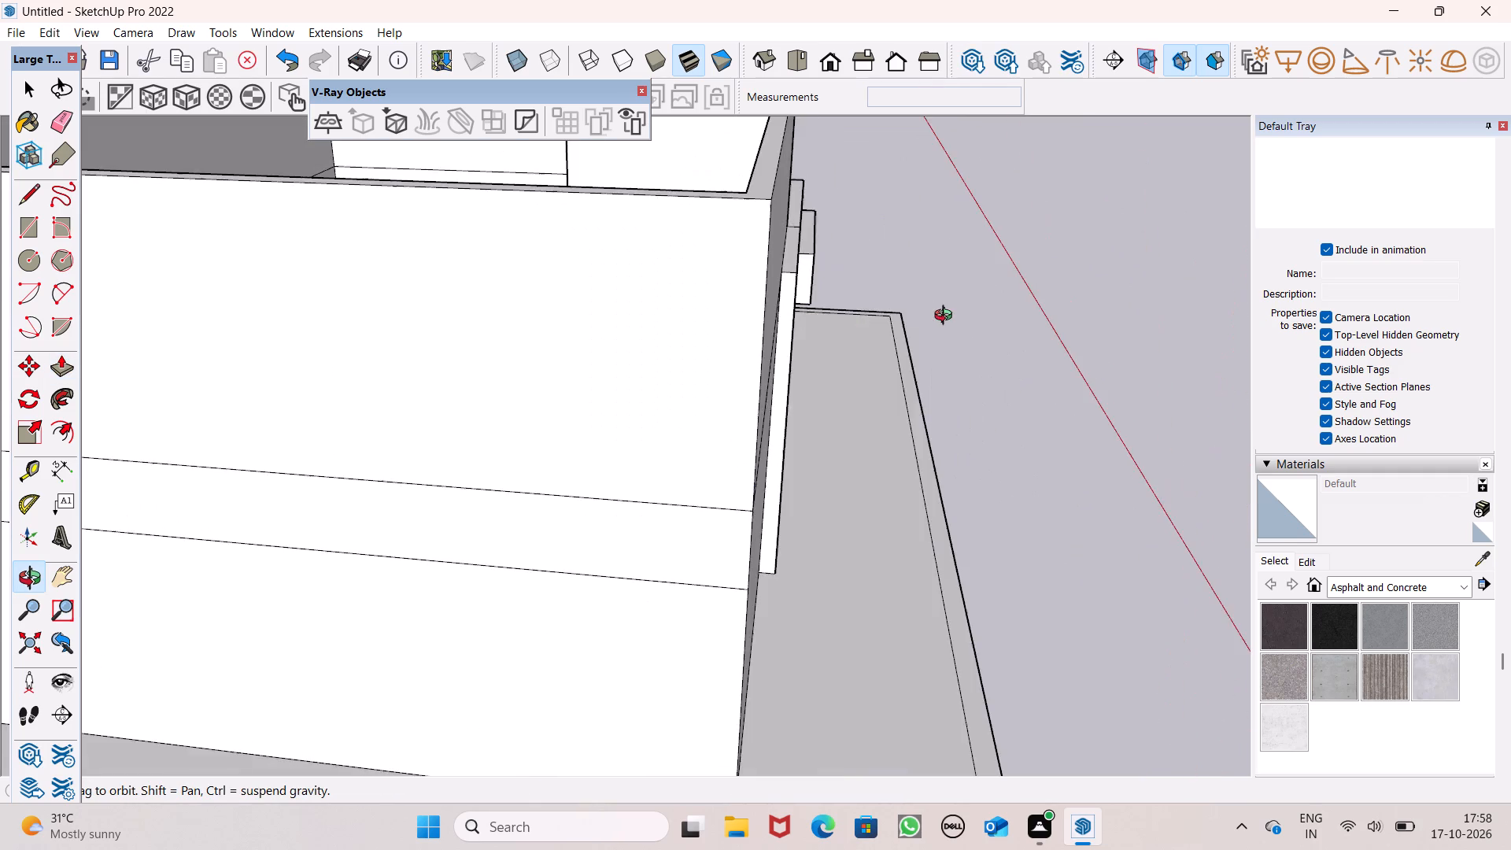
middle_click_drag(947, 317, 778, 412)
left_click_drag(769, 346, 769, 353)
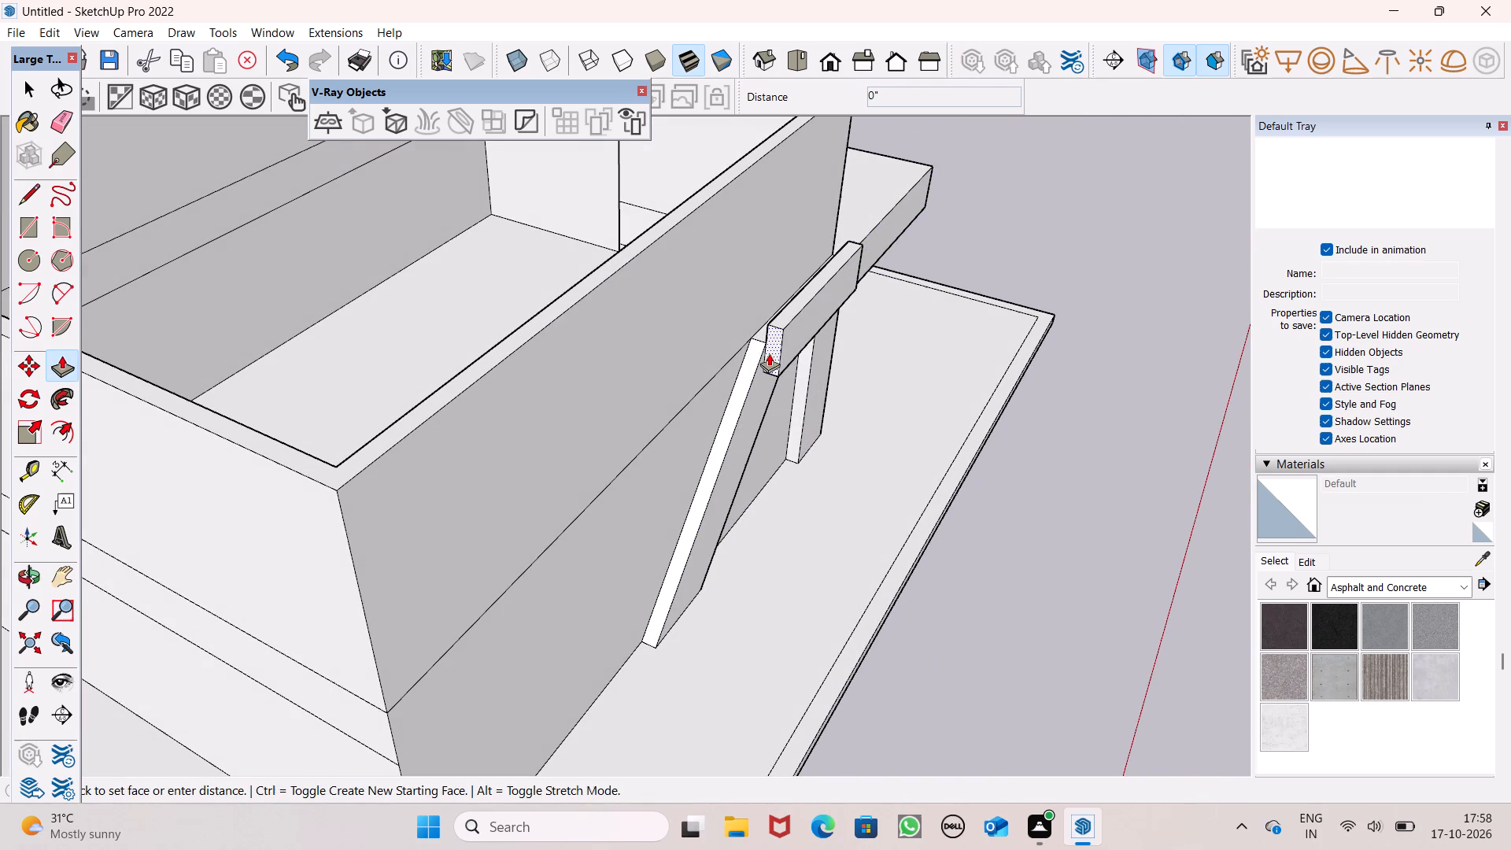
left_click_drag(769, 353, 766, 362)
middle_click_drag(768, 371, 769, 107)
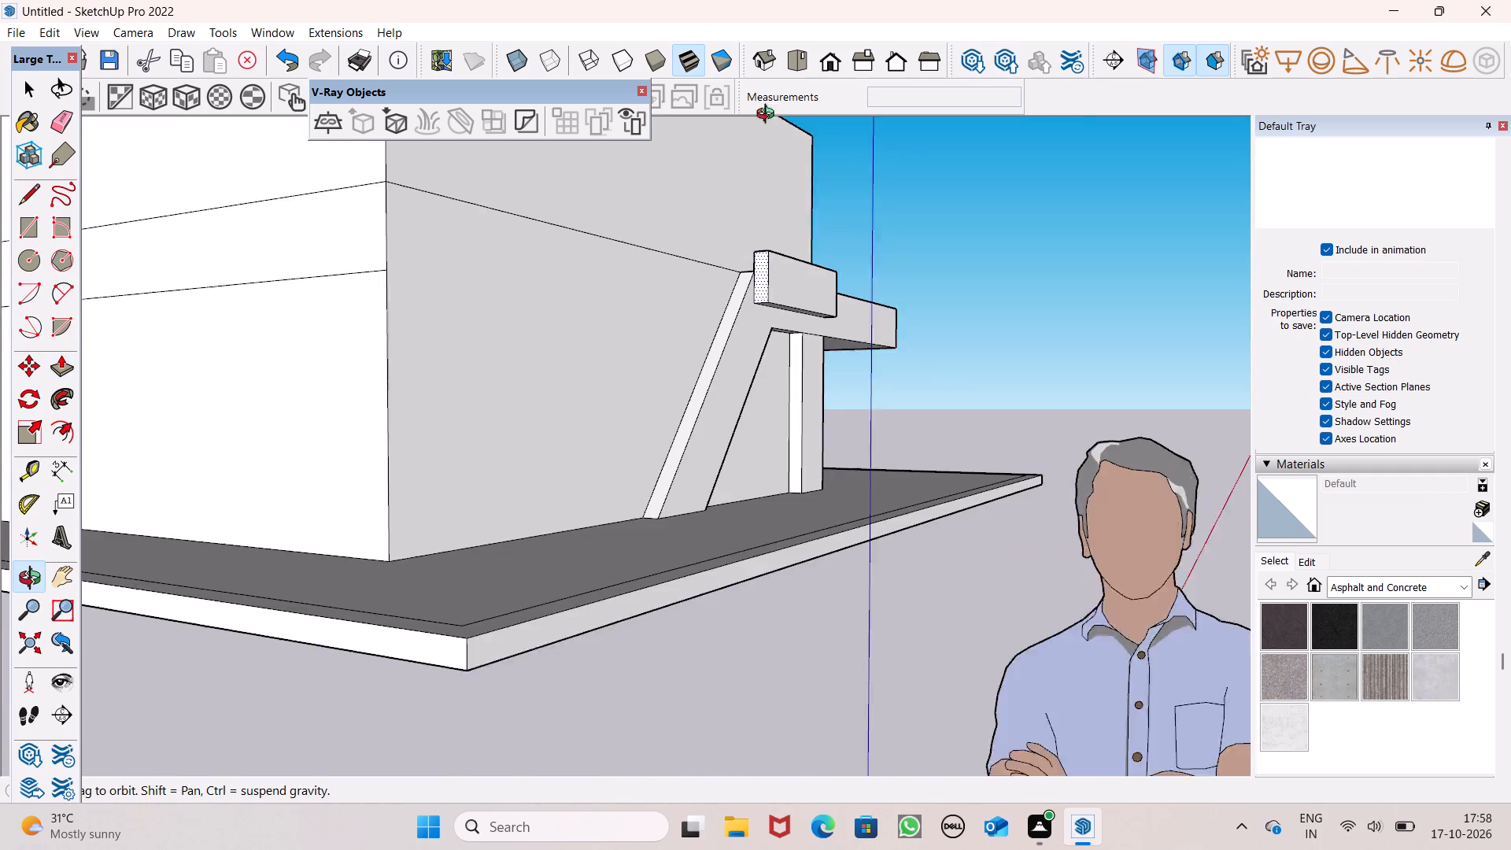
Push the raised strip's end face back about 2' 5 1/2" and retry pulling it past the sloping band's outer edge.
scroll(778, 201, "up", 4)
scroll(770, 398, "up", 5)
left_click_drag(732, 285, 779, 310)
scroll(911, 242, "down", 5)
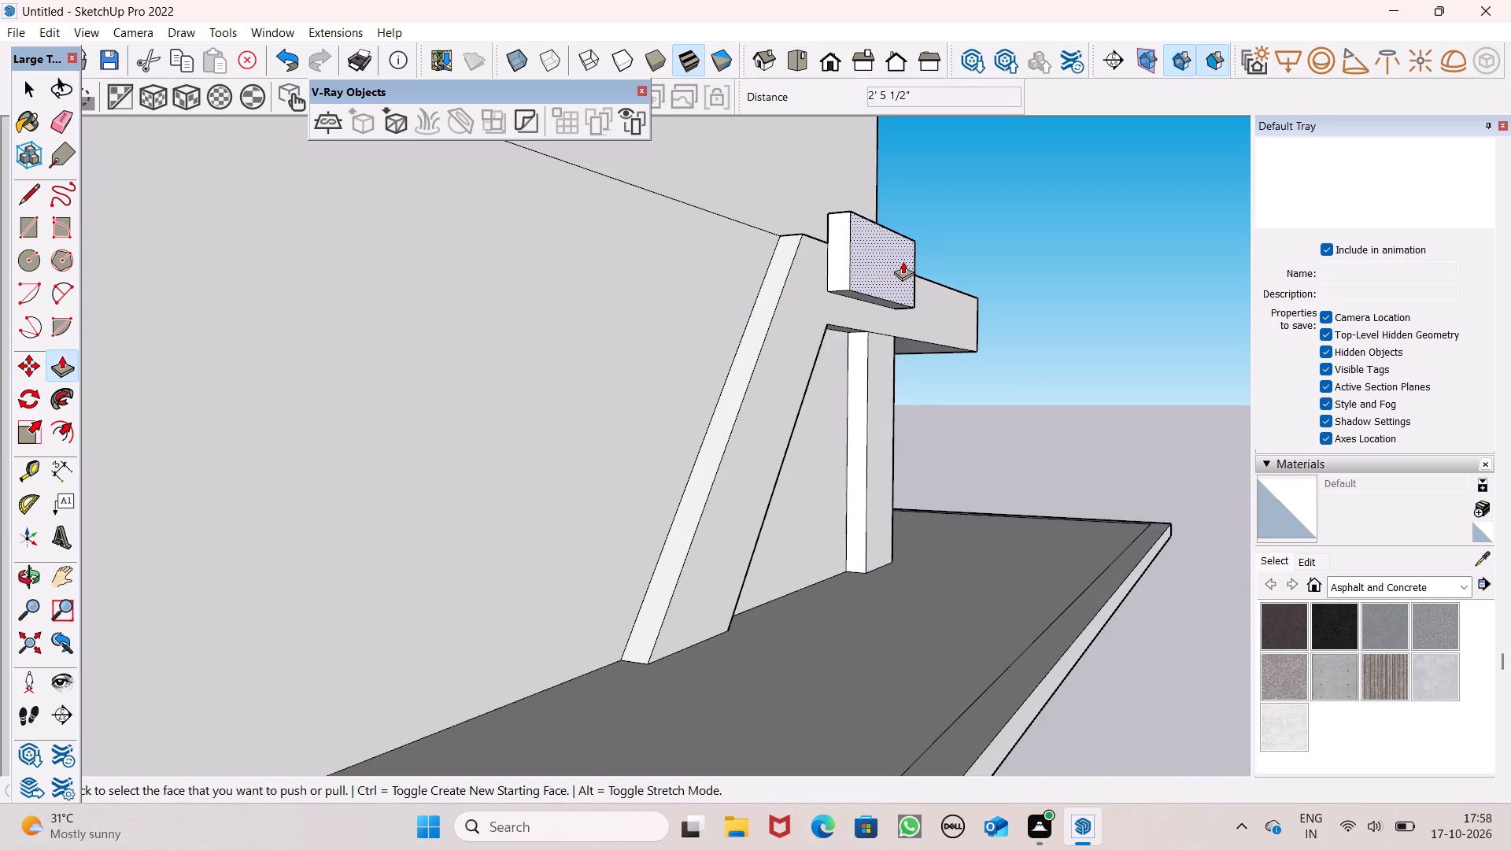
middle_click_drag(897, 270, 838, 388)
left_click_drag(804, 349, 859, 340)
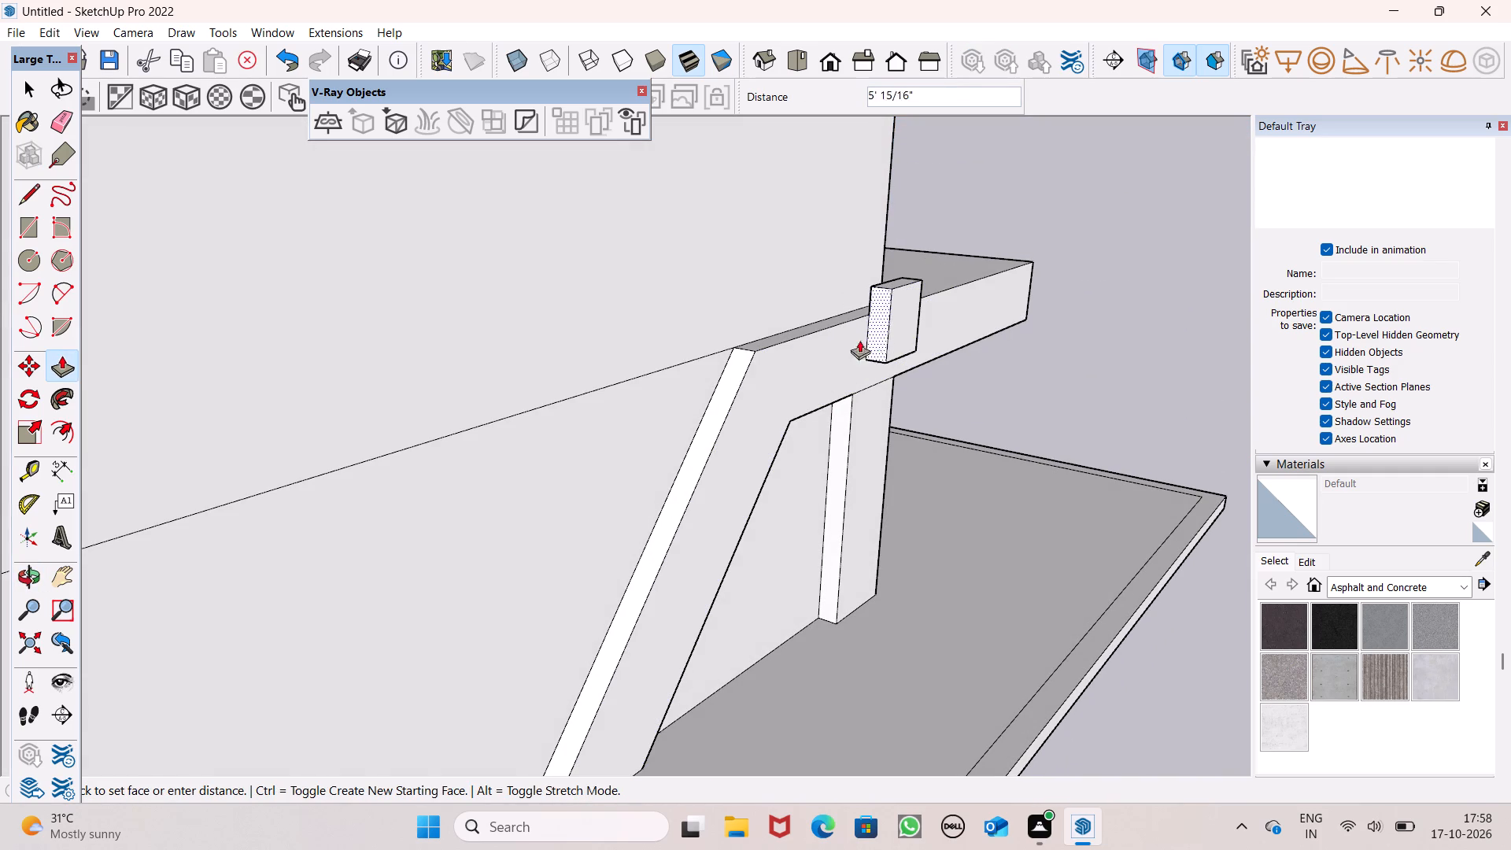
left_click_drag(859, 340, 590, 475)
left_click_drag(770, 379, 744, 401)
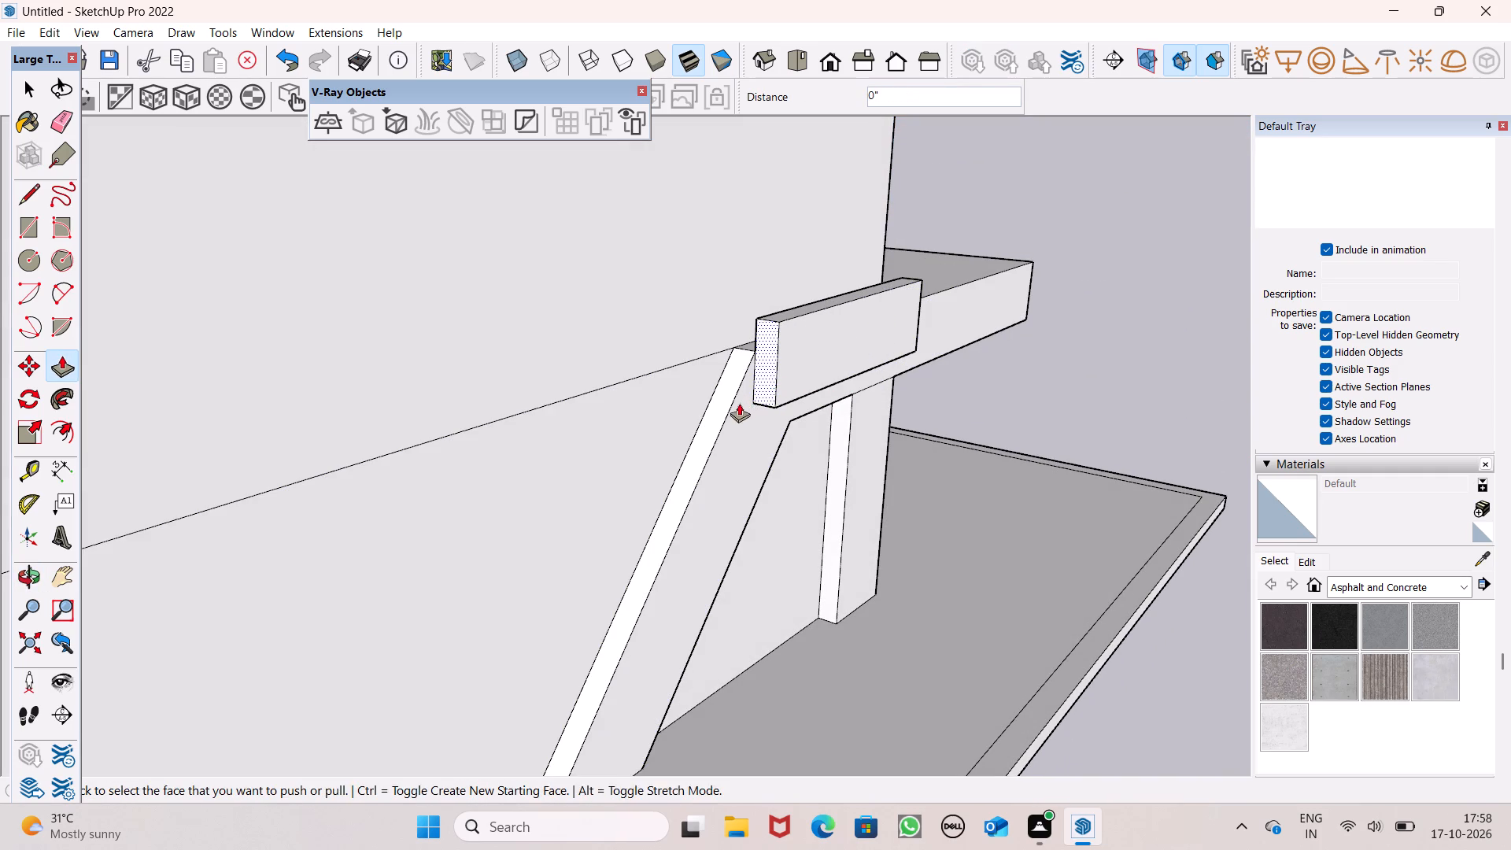
Push the front face of the sloping band slightly inward with Push/Pull.
left_click_drag(740, 411, 731, 407)
Extend the raised strip's end face about 9' 10 1/2" along the wall, past the sloping band.
left_click_drag(770, 374, 728, 410)
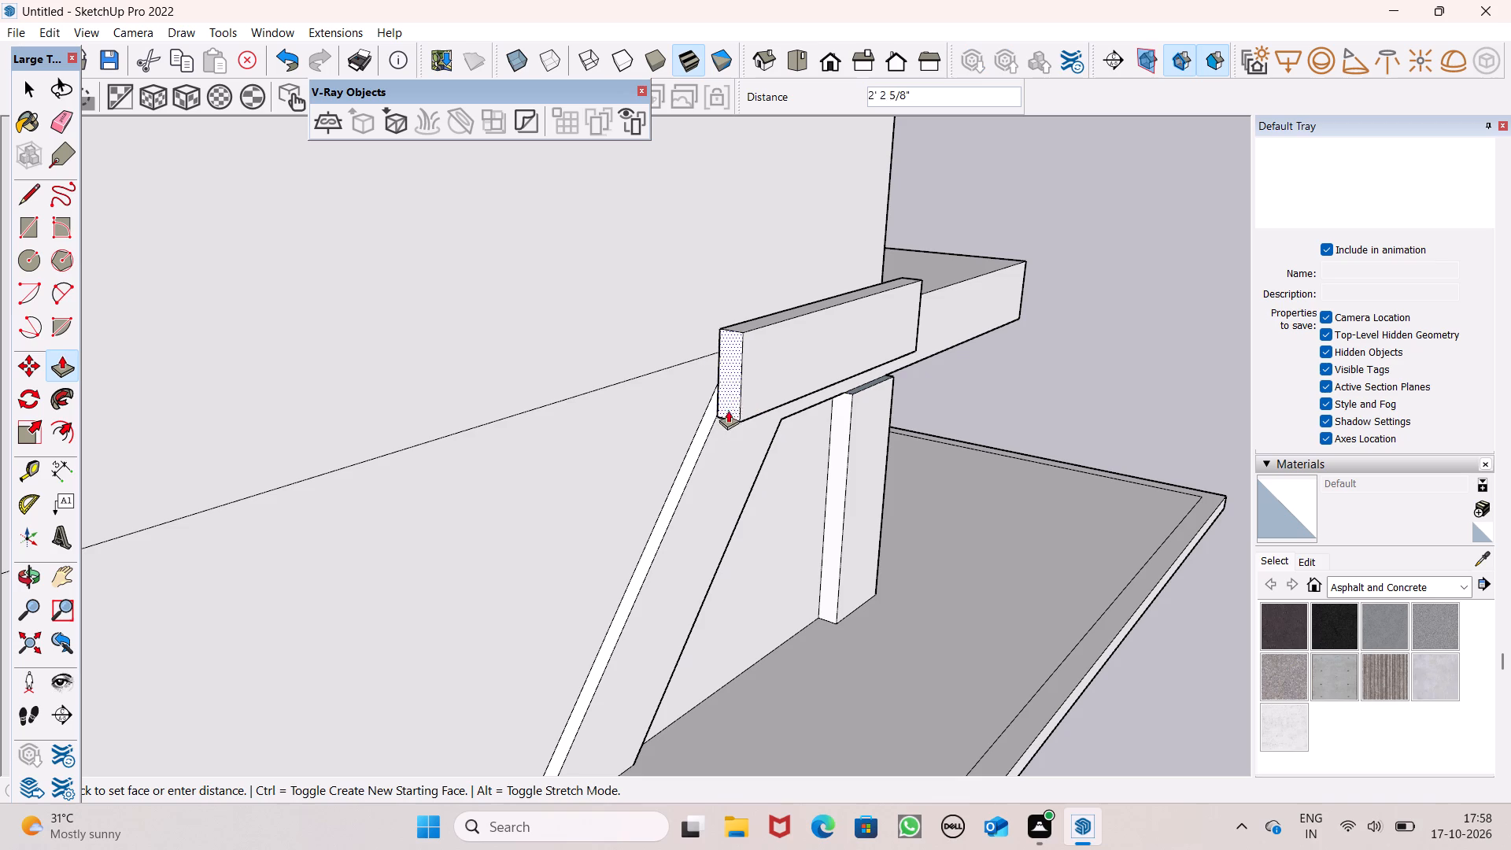
left_click_drag(728, 410, 578, 479)
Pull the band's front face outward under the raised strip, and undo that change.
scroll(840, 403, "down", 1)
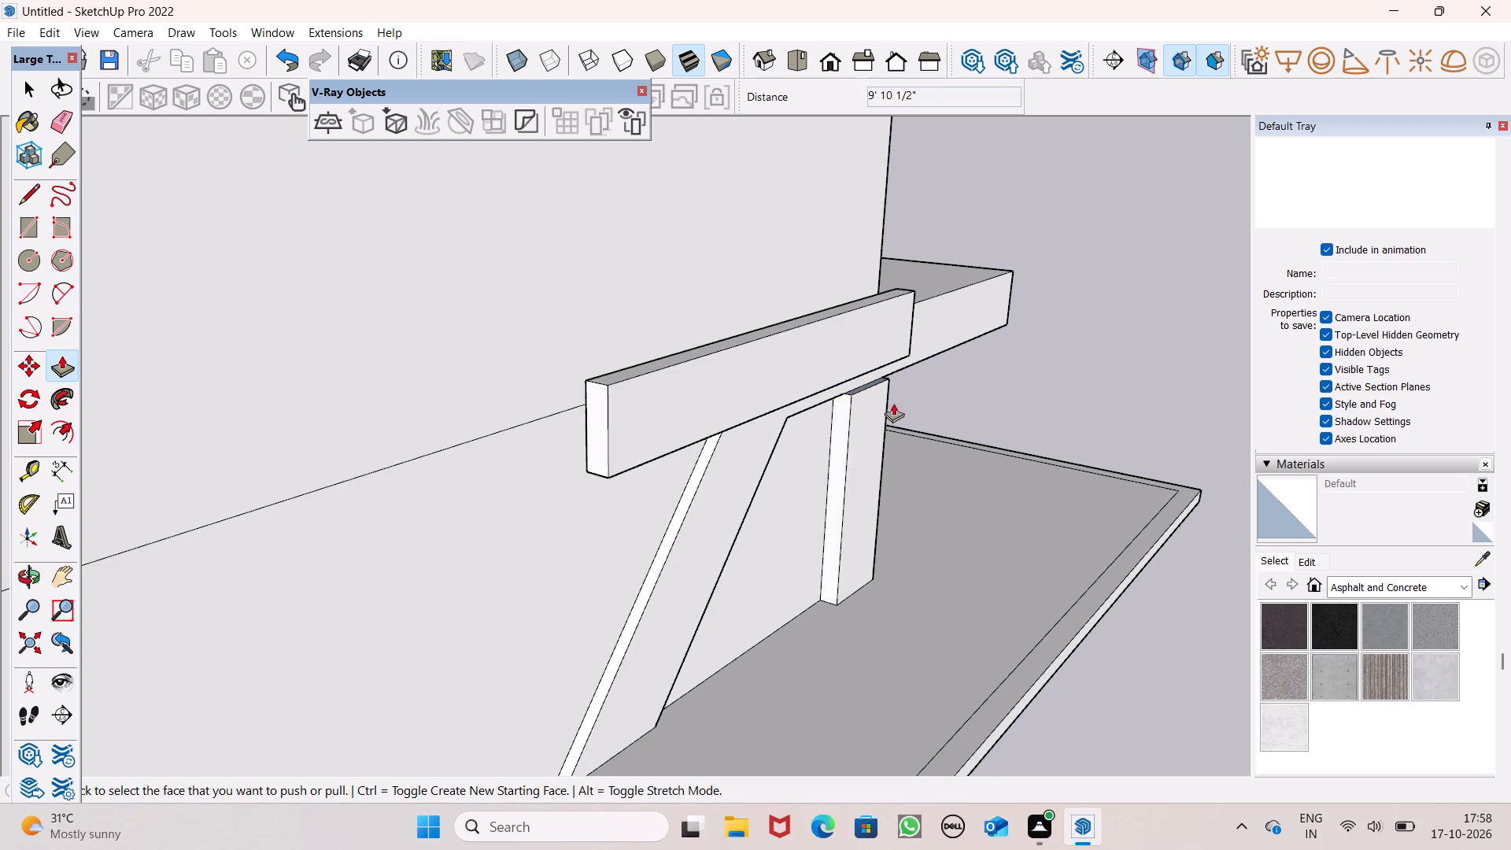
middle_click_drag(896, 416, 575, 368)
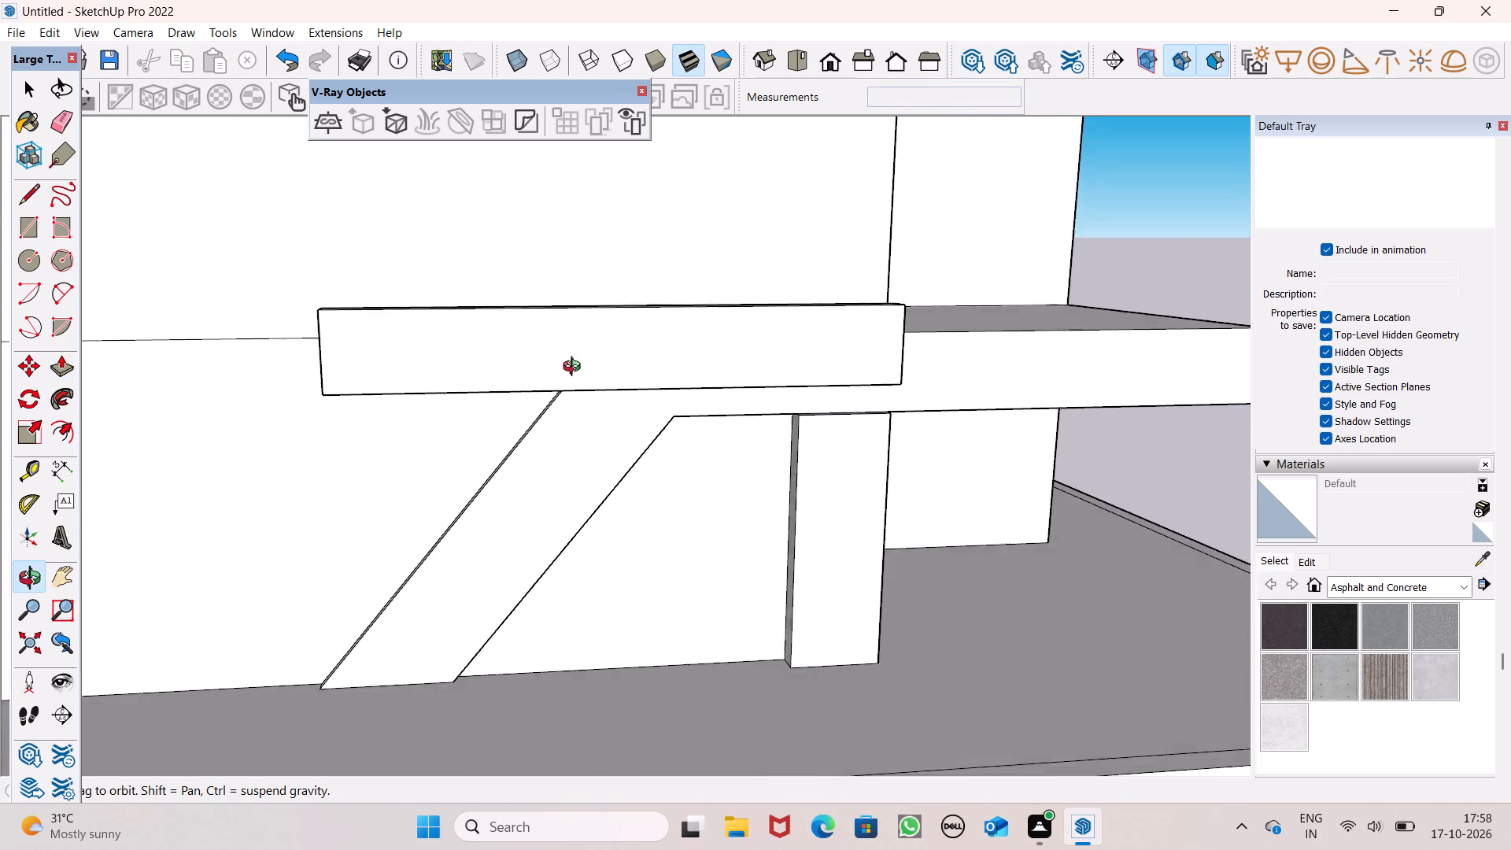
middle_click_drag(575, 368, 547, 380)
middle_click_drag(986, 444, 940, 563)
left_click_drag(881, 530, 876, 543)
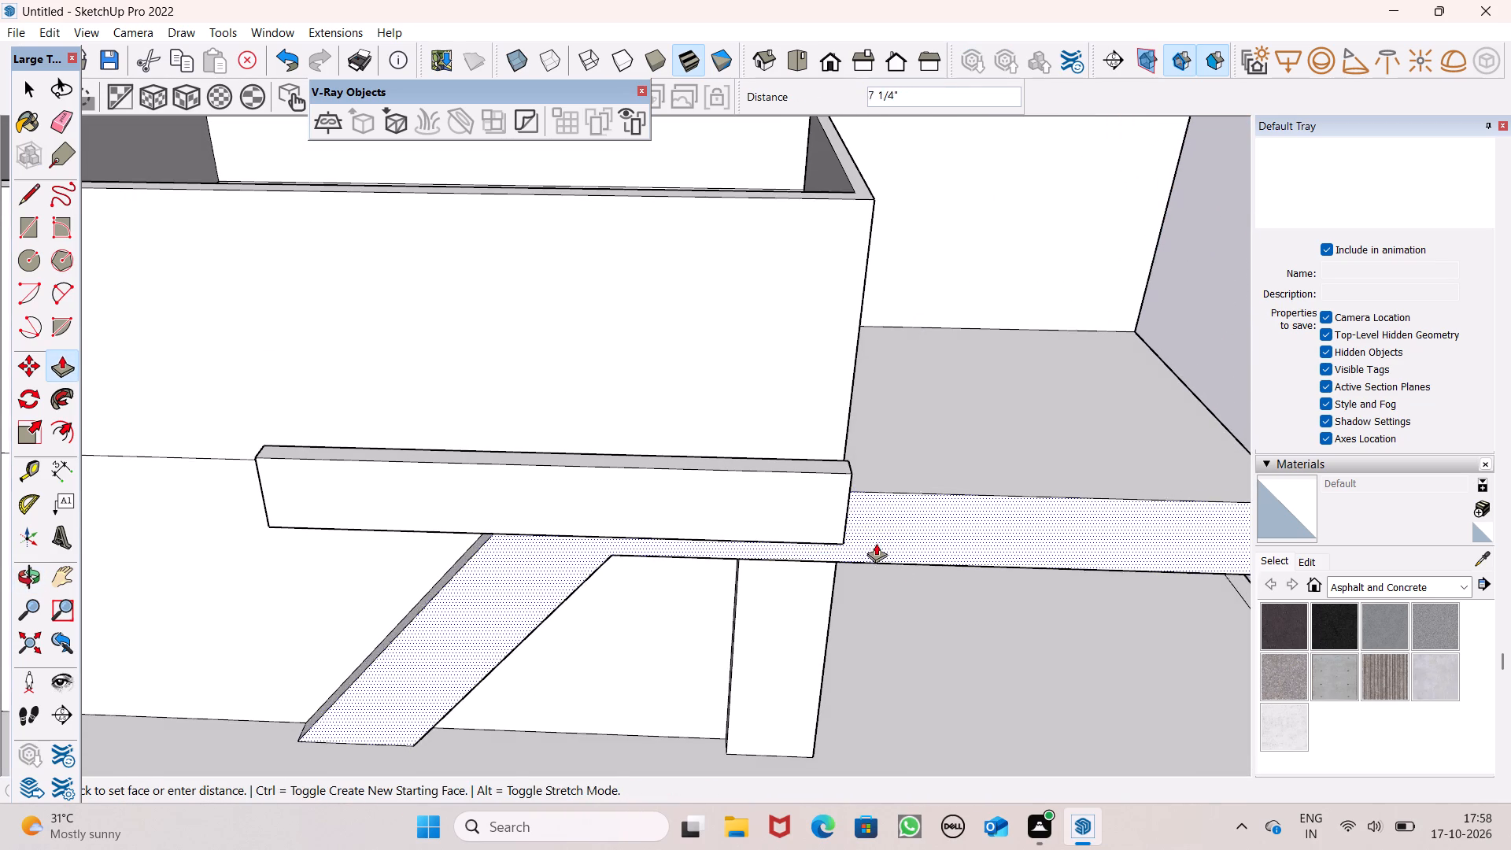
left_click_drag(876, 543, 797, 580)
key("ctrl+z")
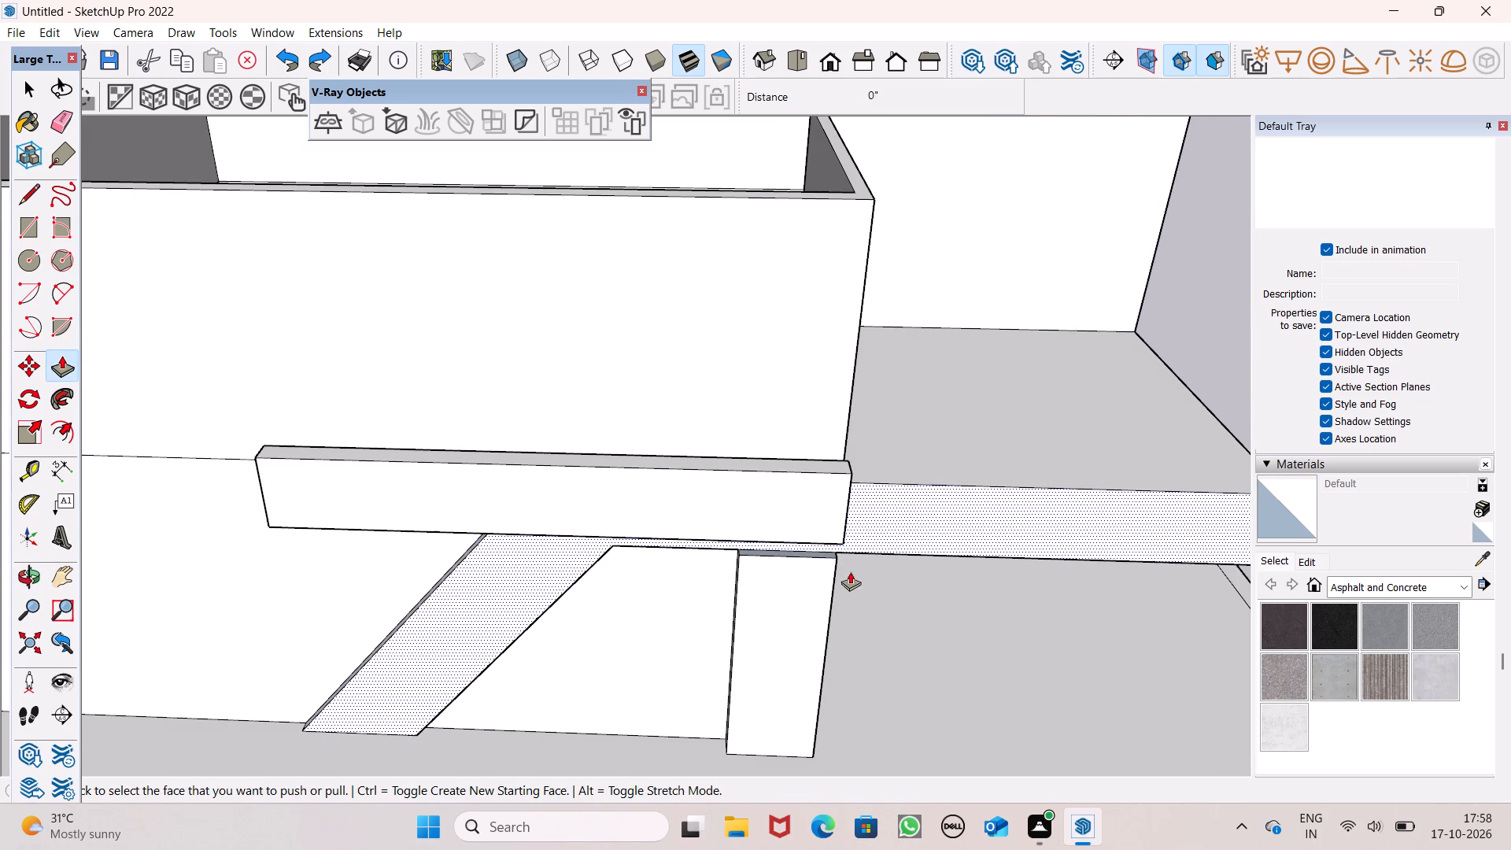
Pull the band's front face outward about 4 3/8", flush with the column's front face.
middle_click_drag(850, 589, 659, 512)
left_click_drag(674, 508, 667, 512)
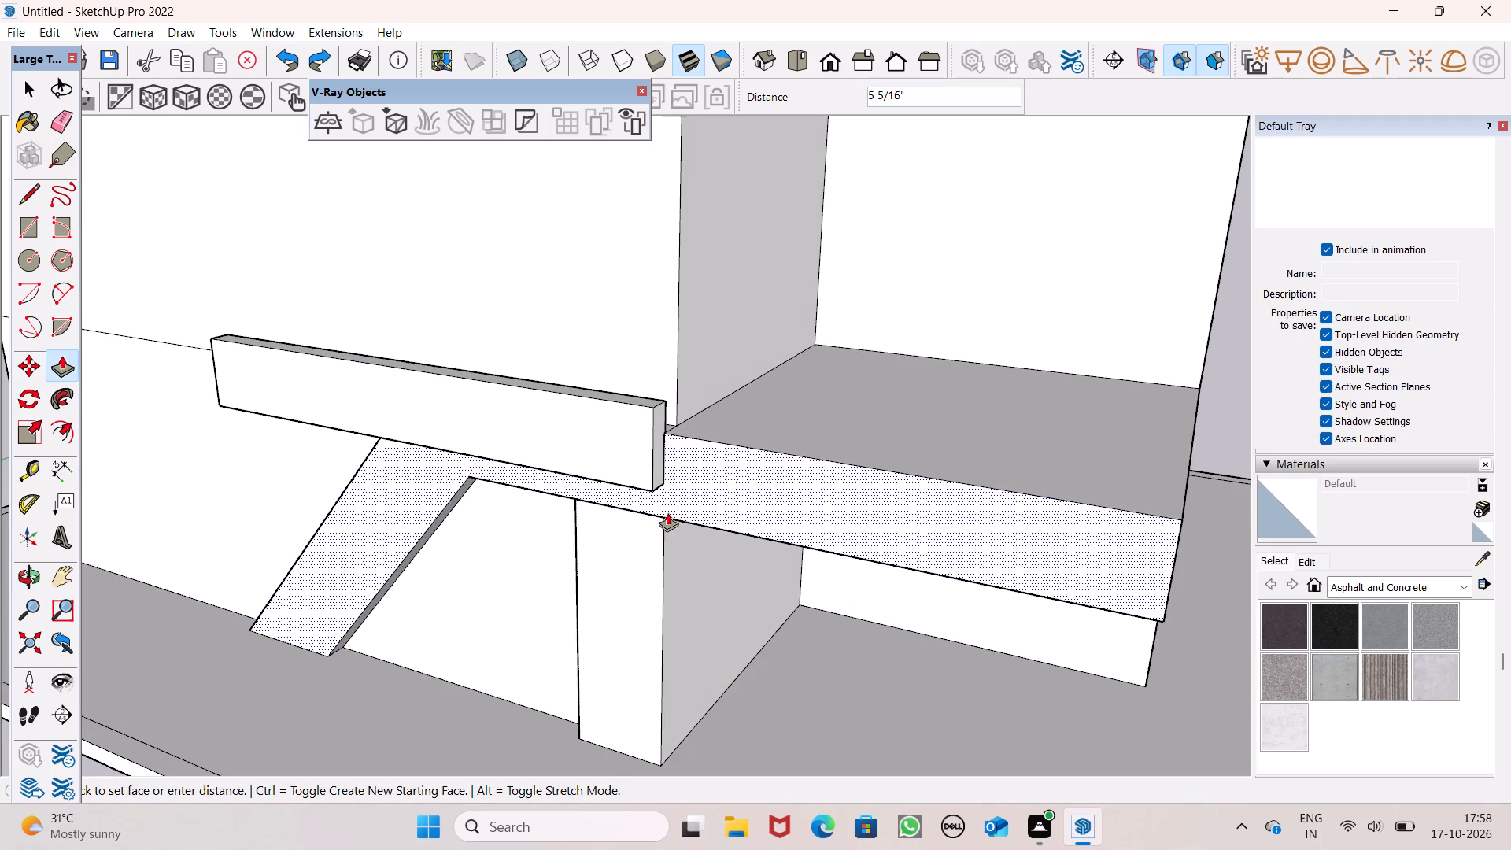
left_click_drag(667, 512, 648, 559)
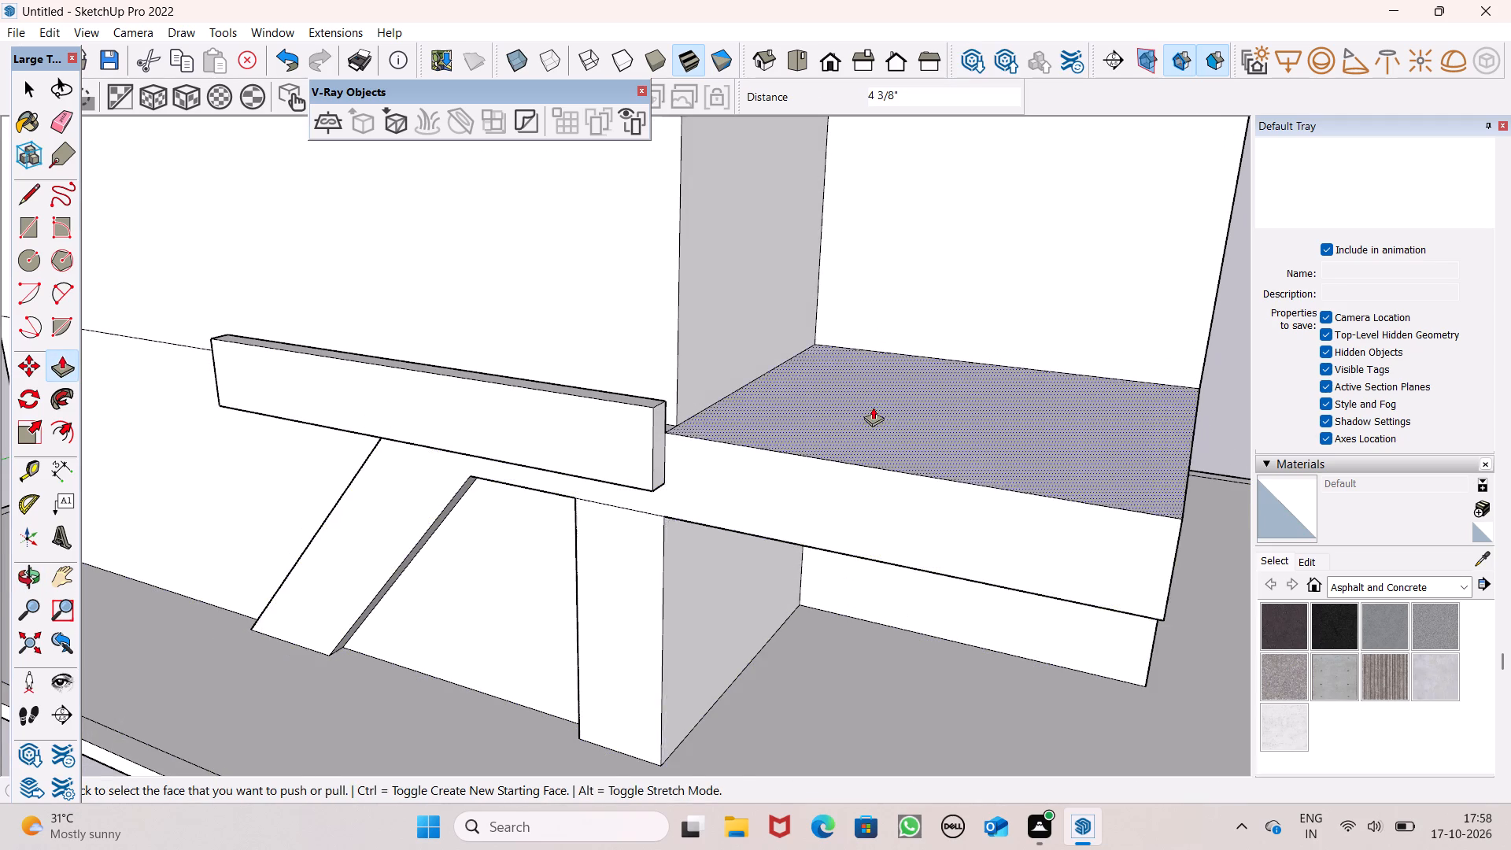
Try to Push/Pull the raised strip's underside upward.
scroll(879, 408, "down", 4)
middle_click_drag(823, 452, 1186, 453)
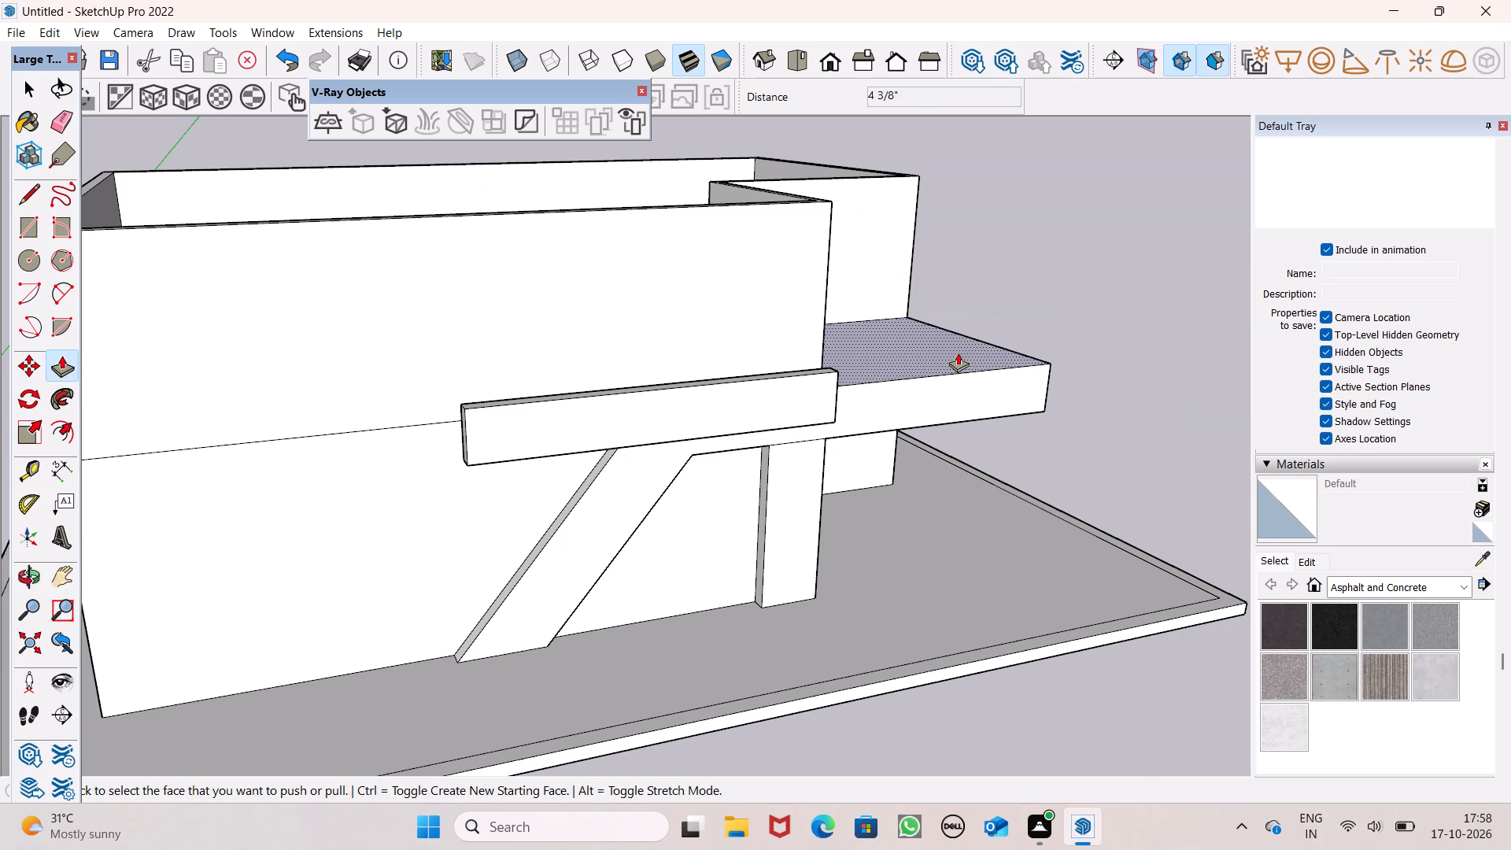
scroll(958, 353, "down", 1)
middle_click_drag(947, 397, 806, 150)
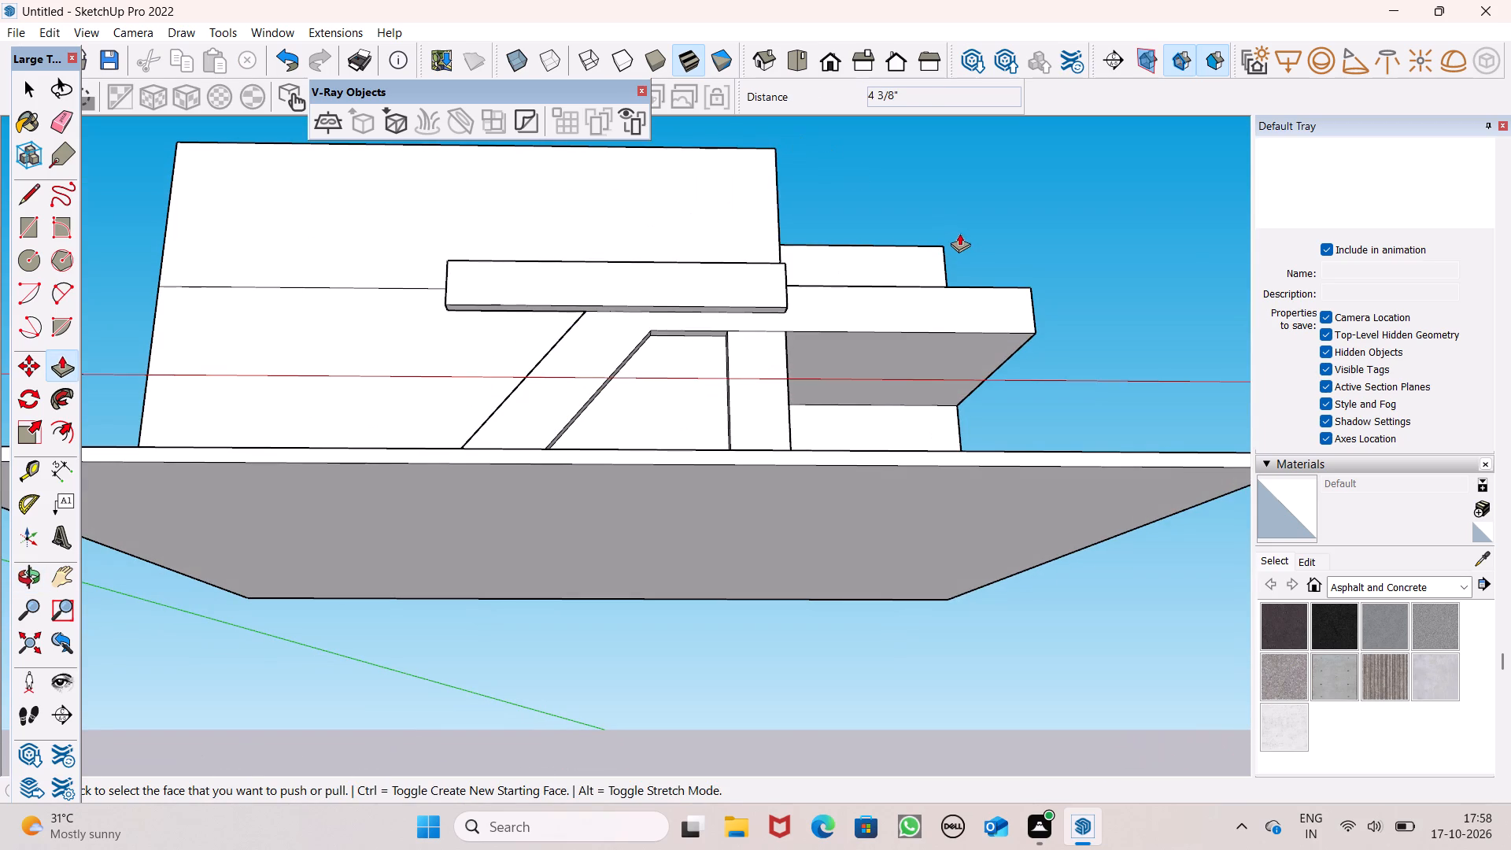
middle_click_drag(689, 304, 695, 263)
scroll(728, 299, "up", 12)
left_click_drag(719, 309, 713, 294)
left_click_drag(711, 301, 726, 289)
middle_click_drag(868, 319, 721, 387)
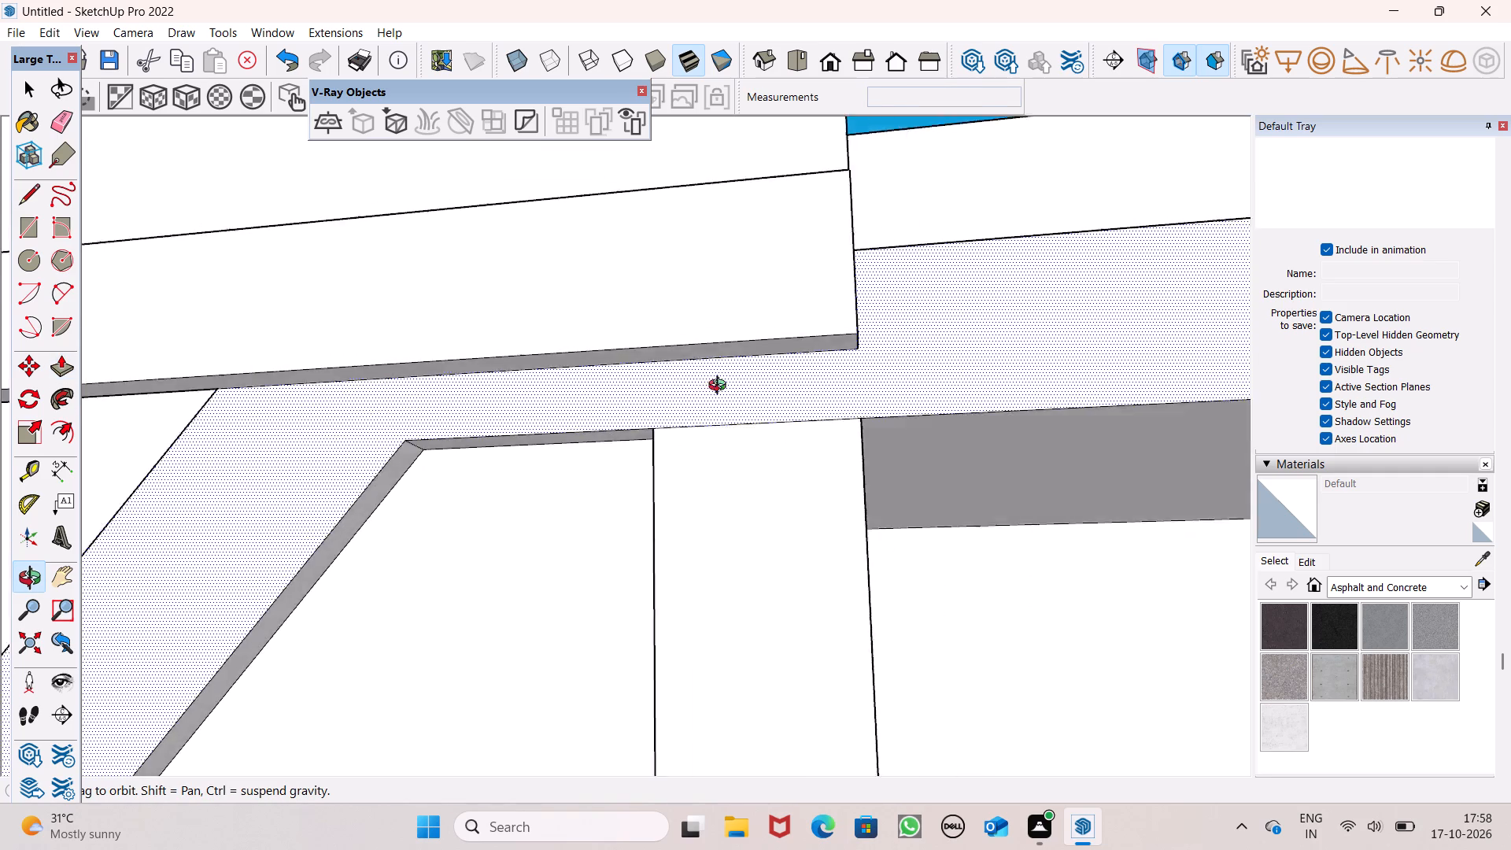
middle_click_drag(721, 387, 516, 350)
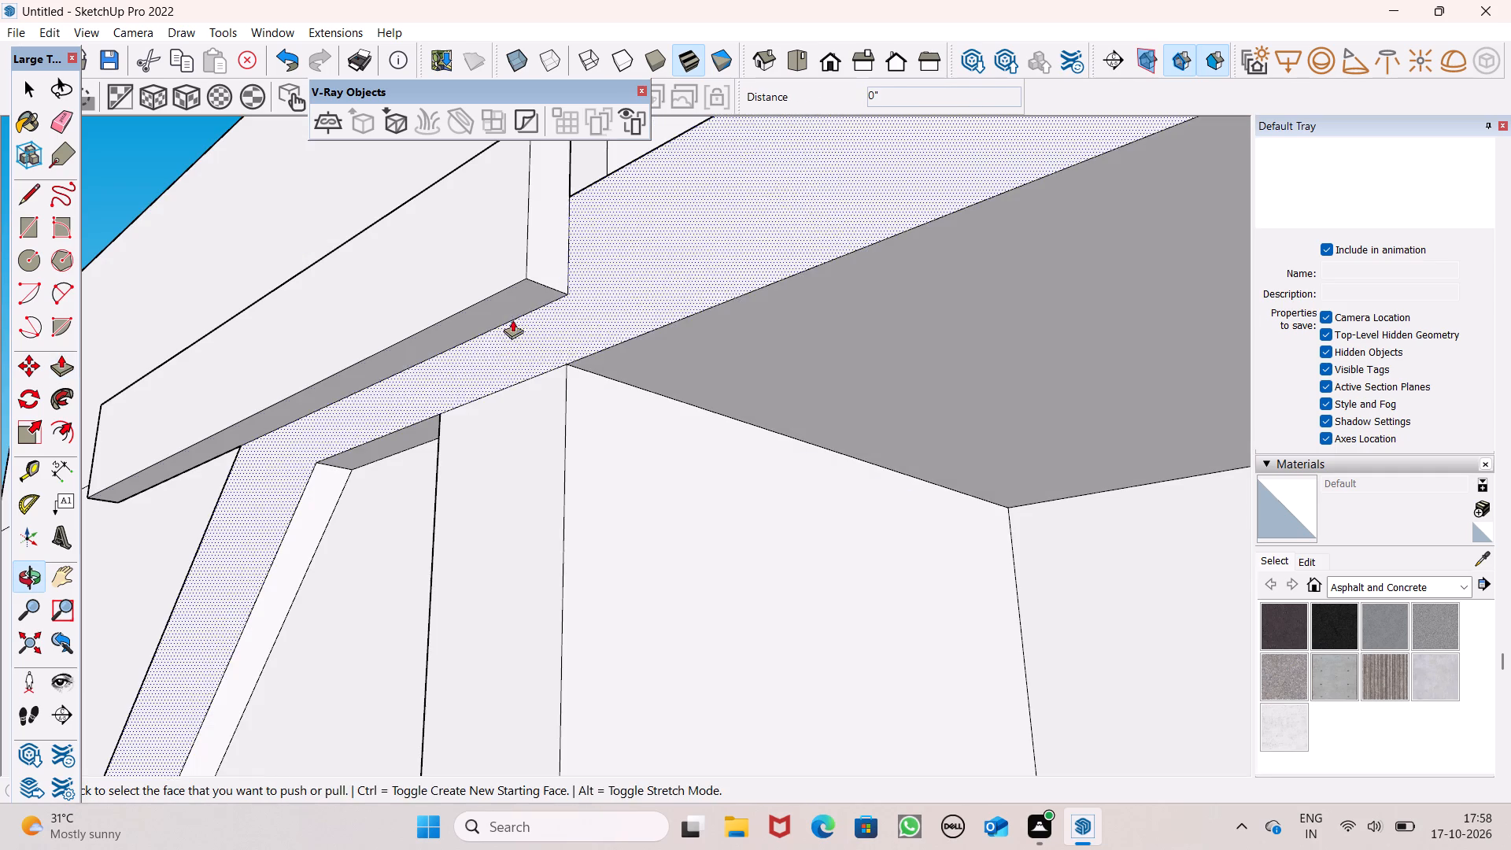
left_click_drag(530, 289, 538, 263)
Examine the front facade, raised strip and sloping band from above and below.
scroll(818, 294, "down", 5)
middle_click_drag(887, 337, 1191, 434)
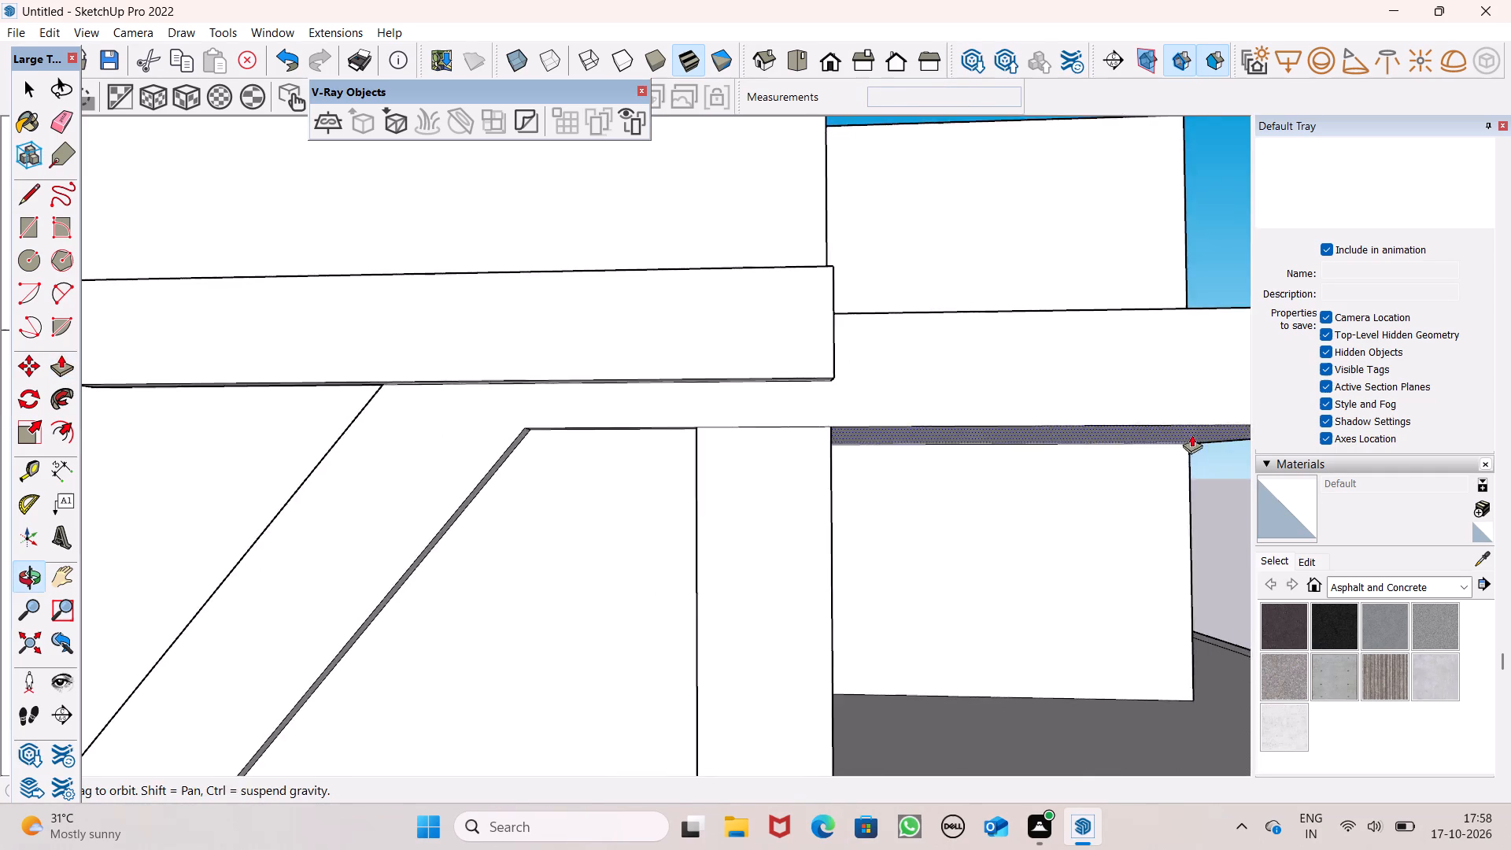
middle_click_drag(1191, 434, 1191, 441)
scroll(944, 253, "down", 6)
middle_click_drag(945, 271, 1099, 511)
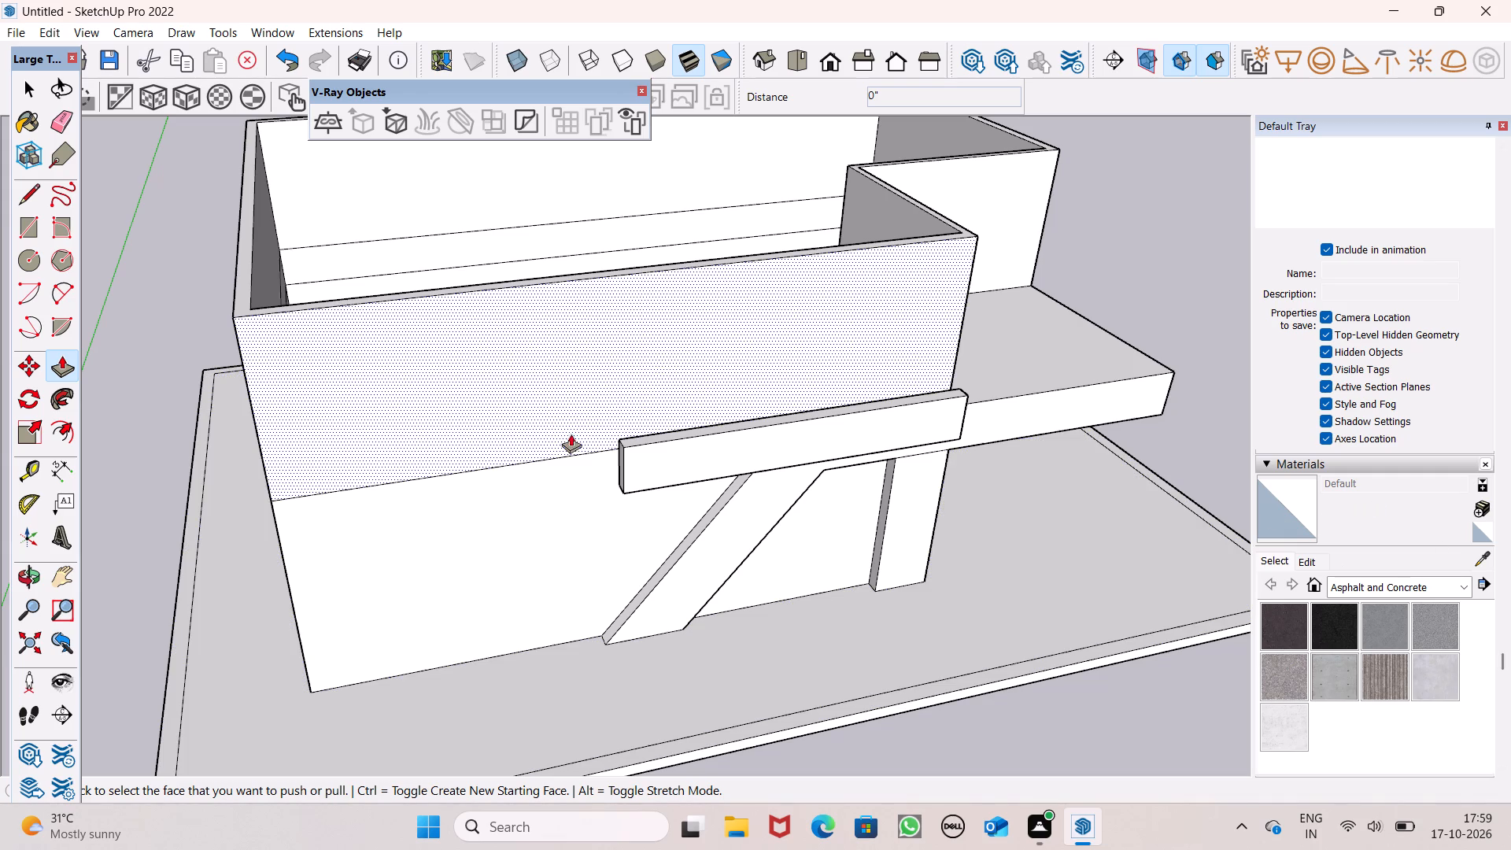
scroll(920, 354, "up", 5)
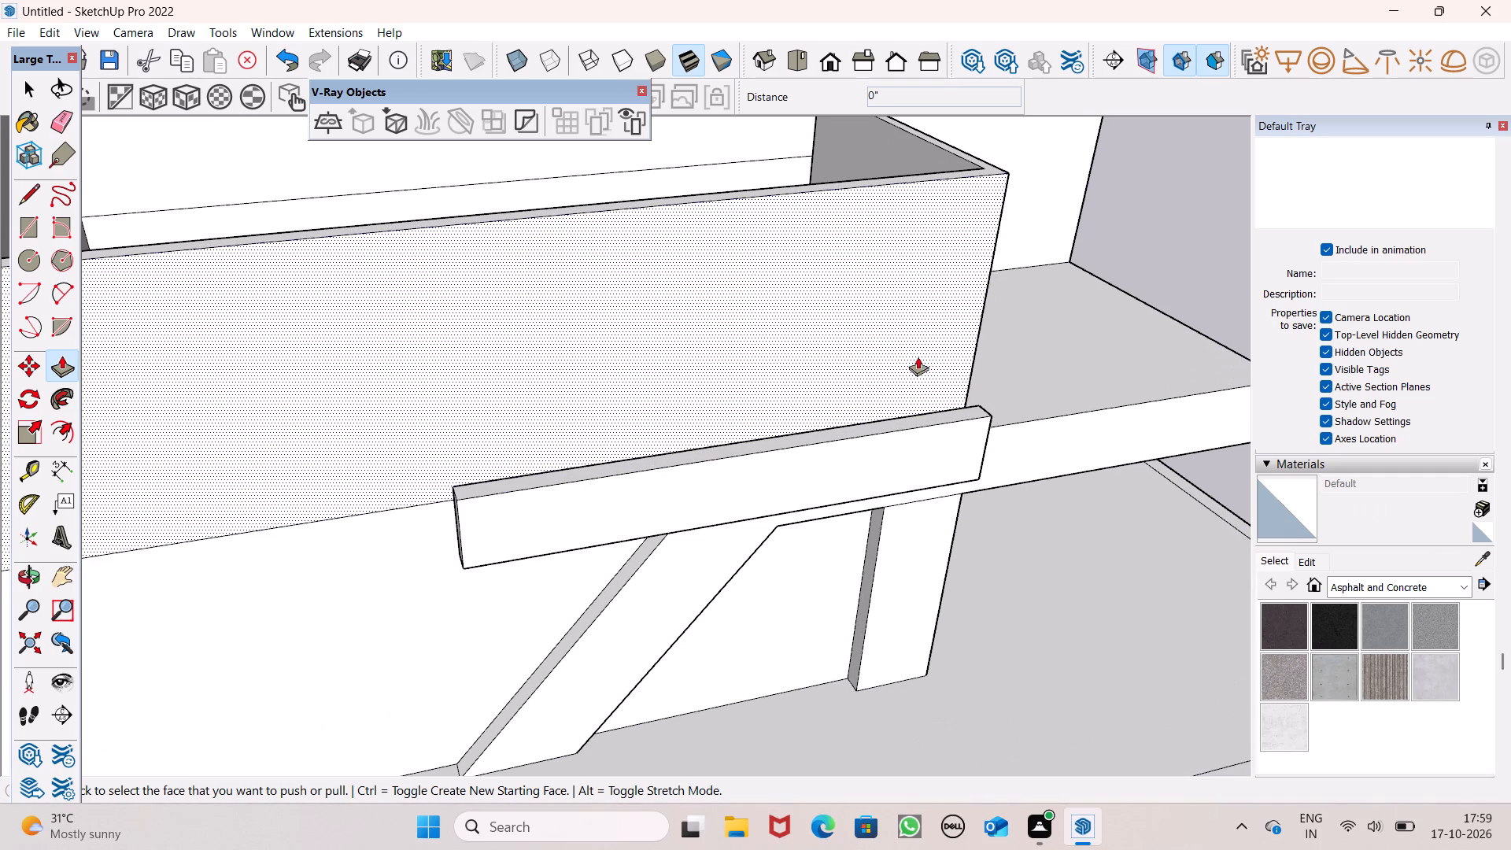
scroll(900, 431, "down", 3)
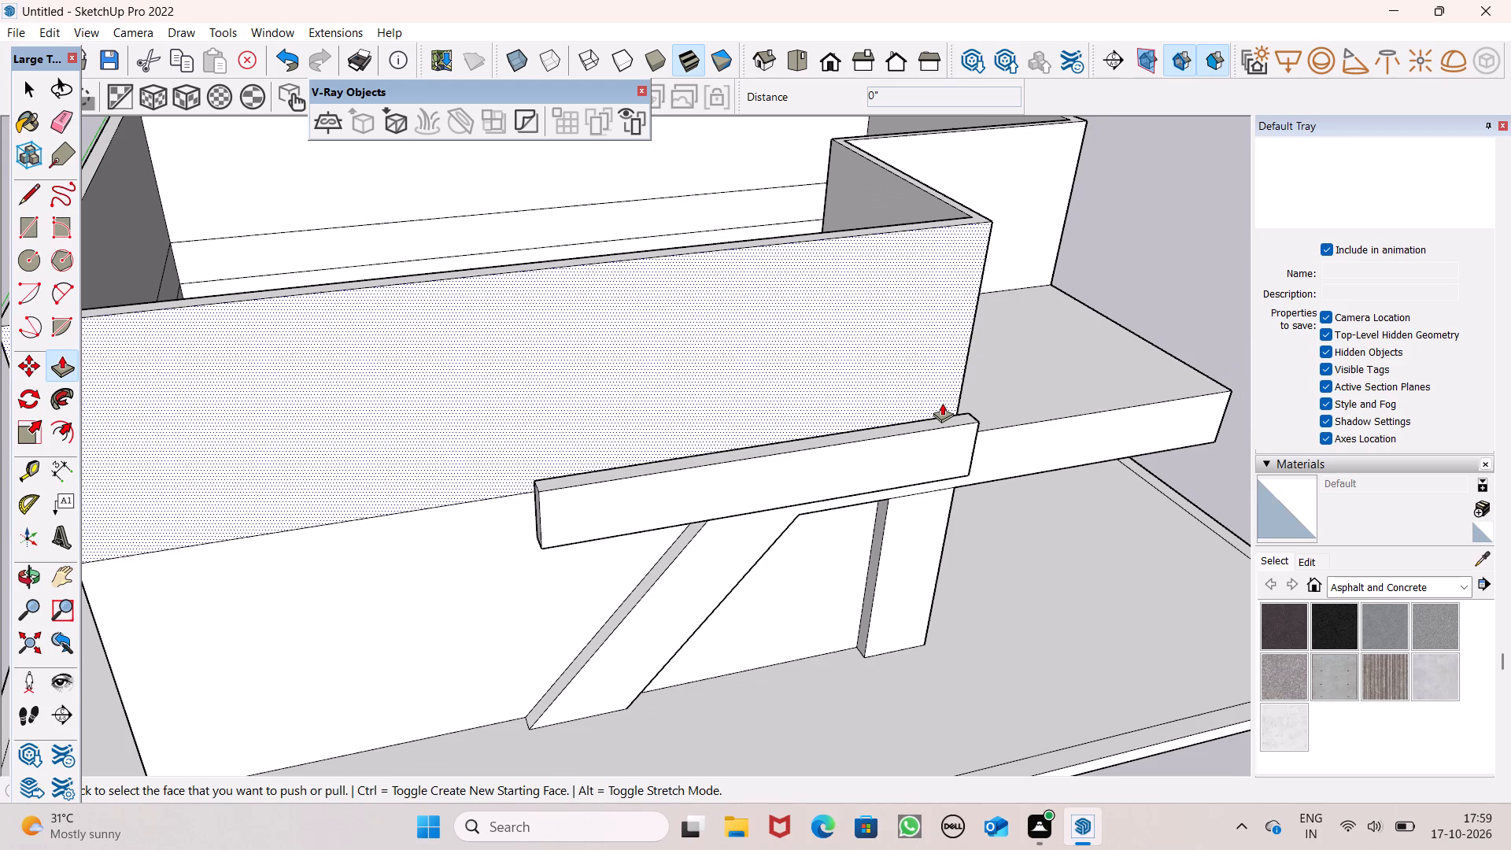
scroll(871, 443, "down", 3)
middle_click_drag(835, 524, 856, 253)
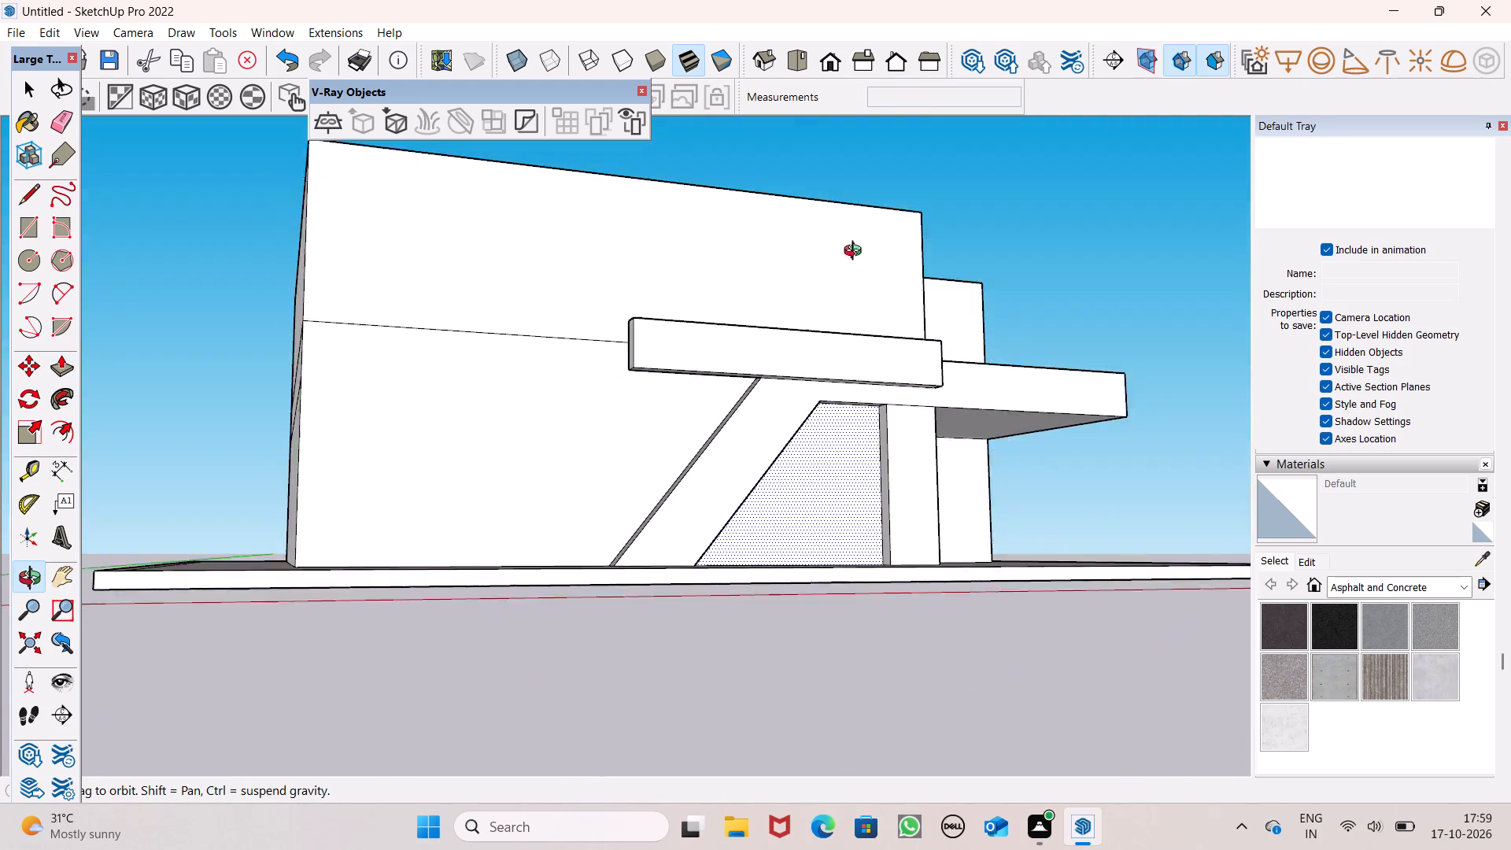
middle_click_drag(856, 253, 759, 199)
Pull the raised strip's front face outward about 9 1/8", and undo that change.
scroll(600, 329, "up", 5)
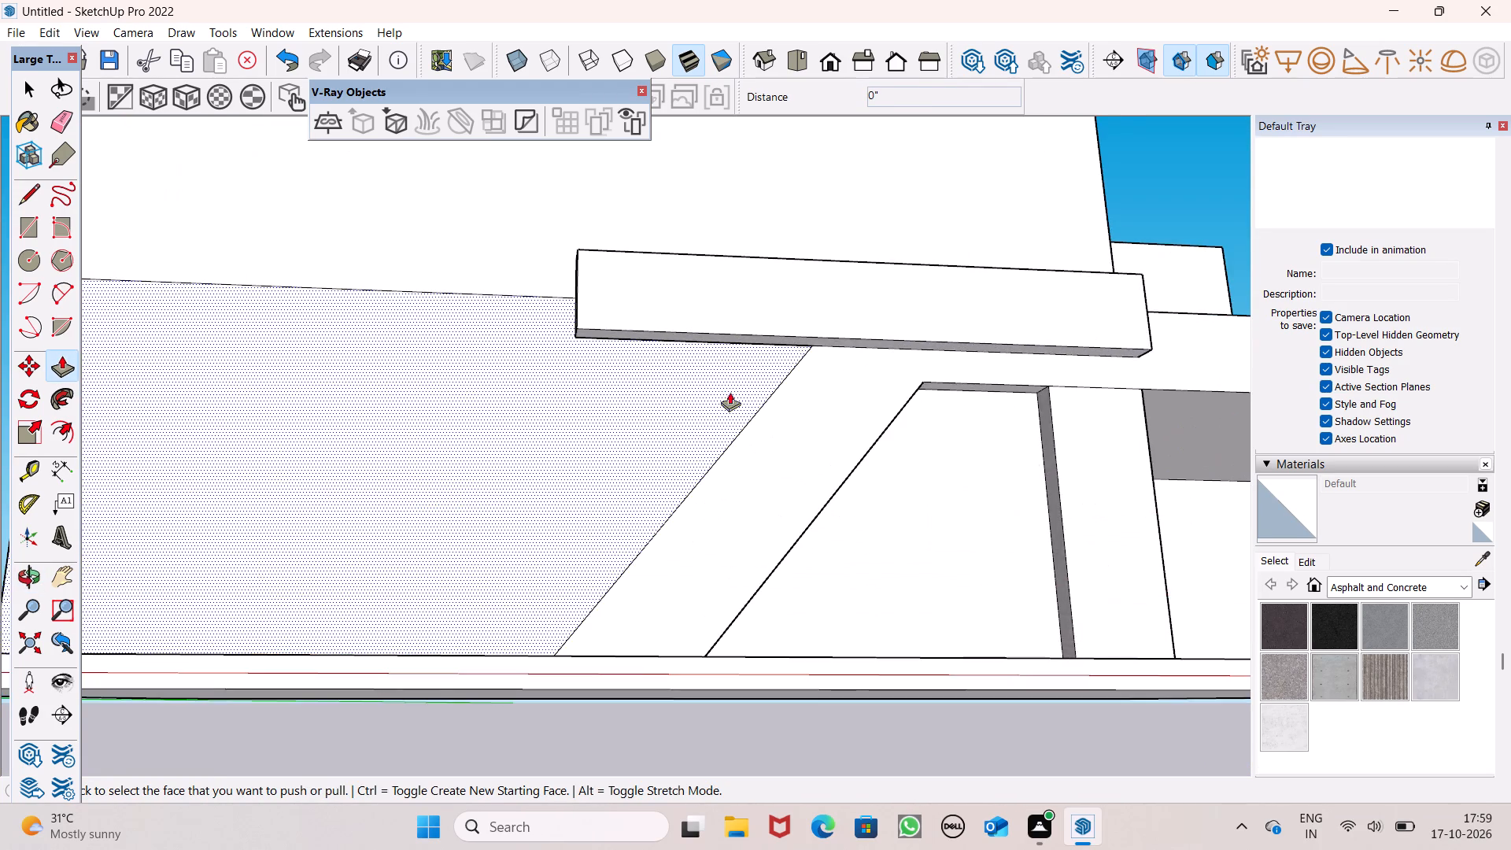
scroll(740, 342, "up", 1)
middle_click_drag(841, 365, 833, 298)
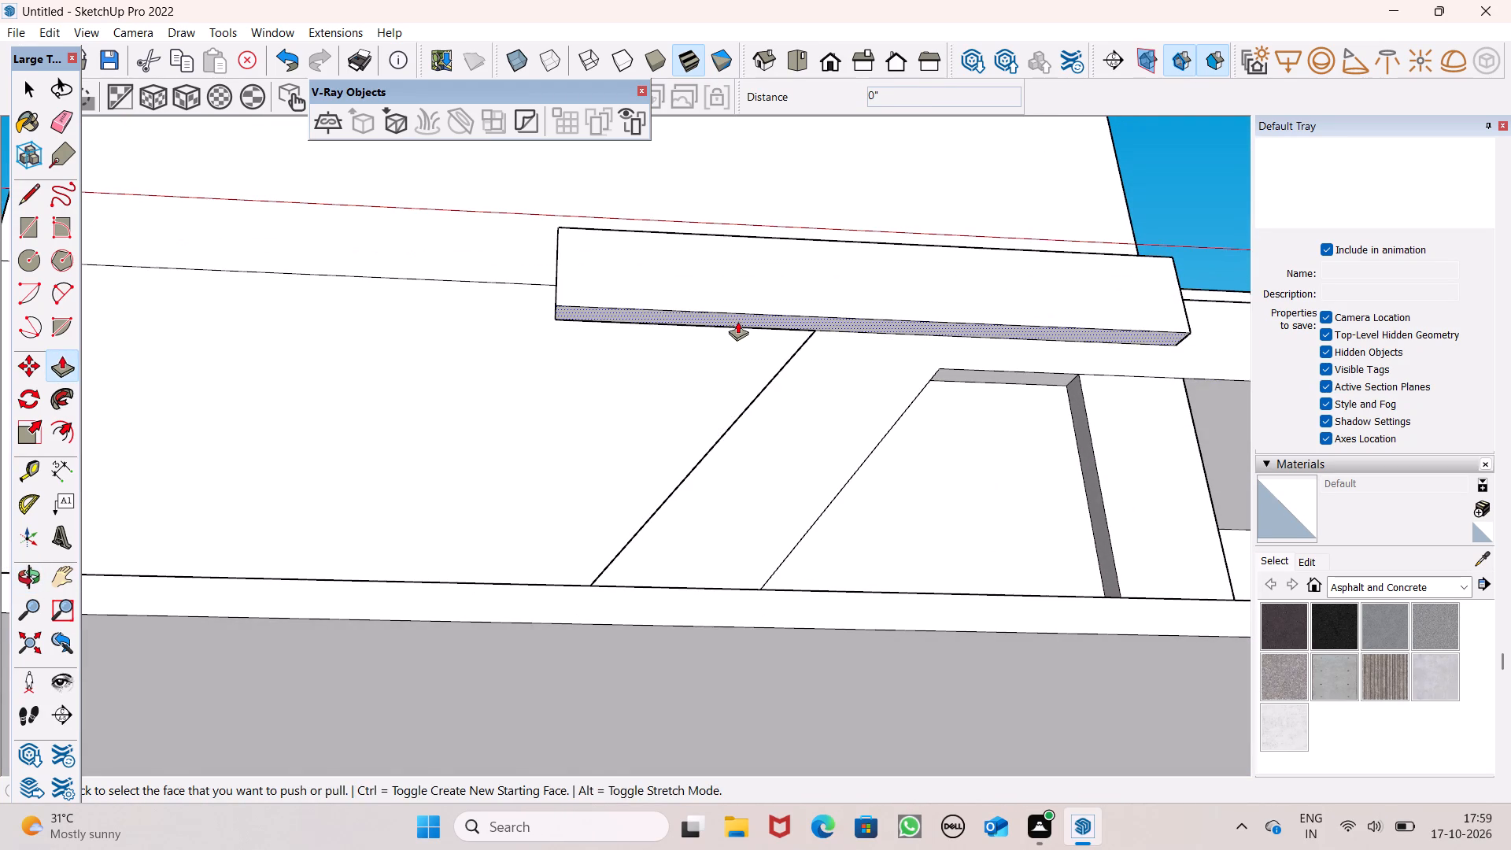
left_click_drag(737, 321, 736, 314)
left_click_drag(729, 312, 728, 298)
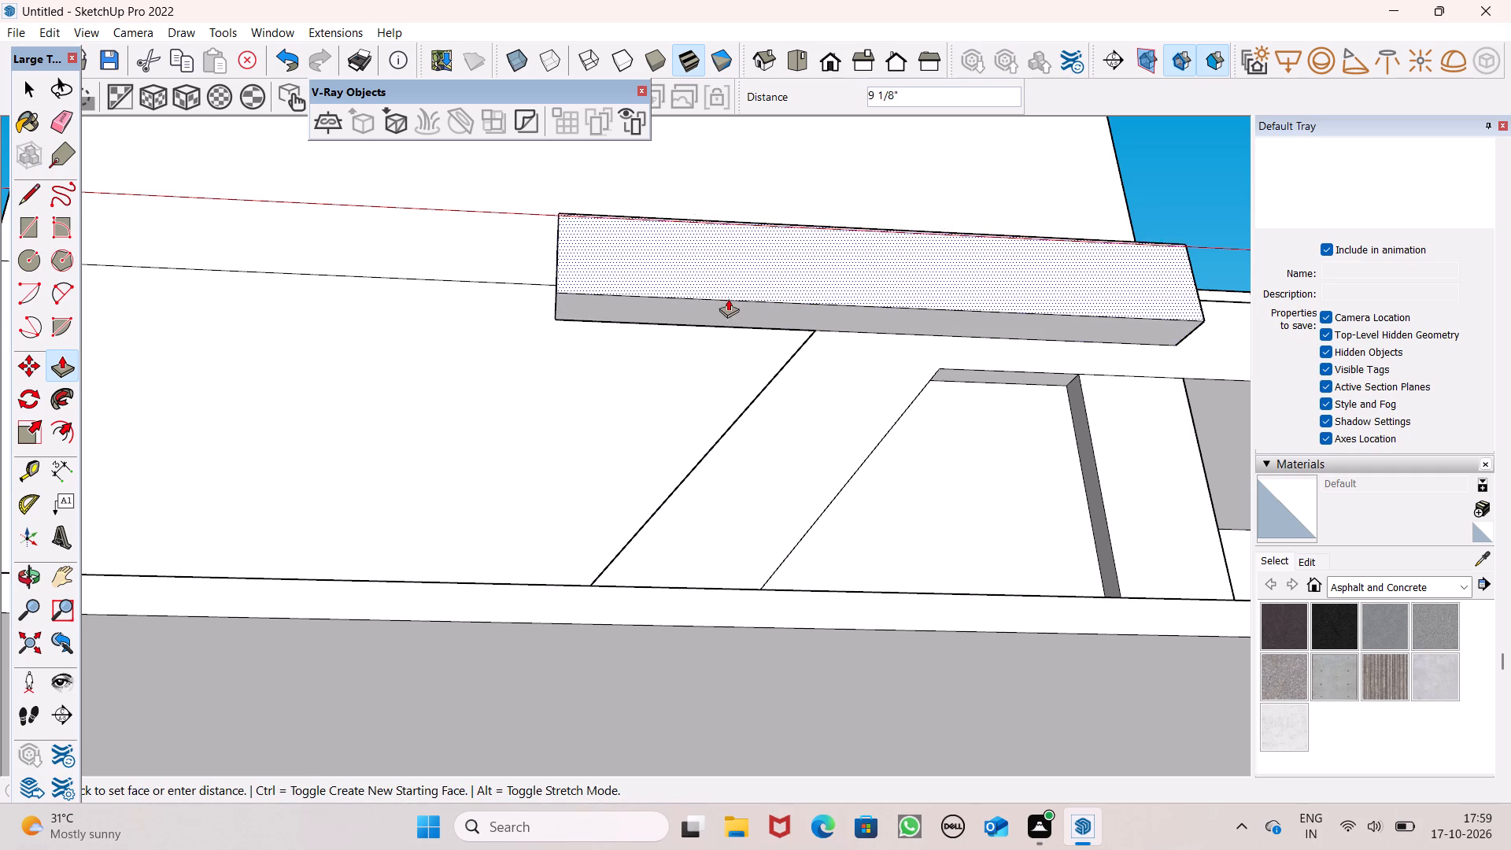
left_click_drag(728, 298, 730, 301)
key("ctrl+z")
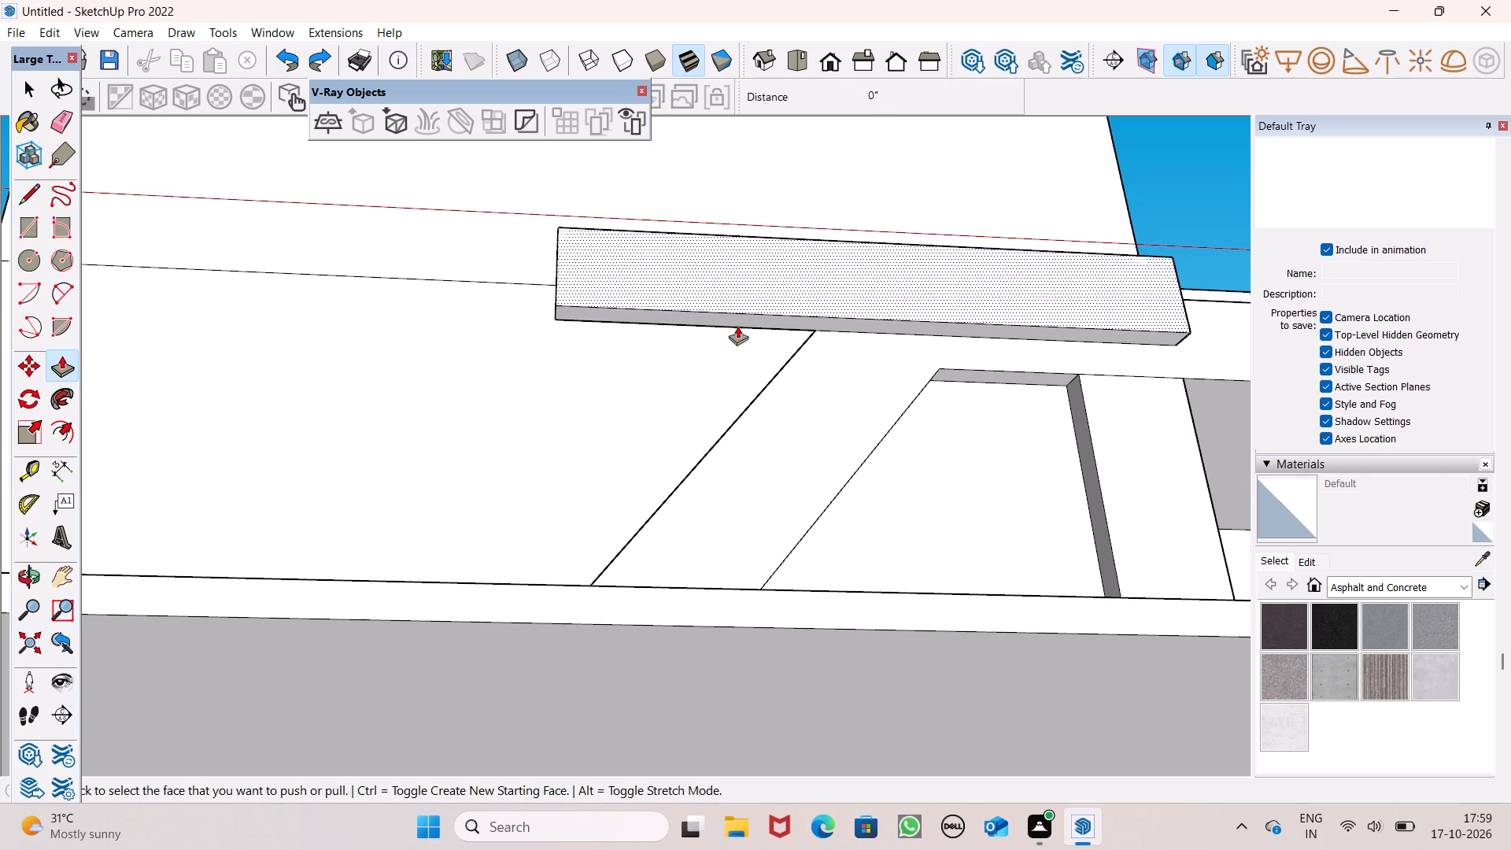
Pull the raised strip's free end, on the side away from the slab, outward about 6' 1 9/16" along the front facade.
middle_click_drag(831, 483, 982, 488)
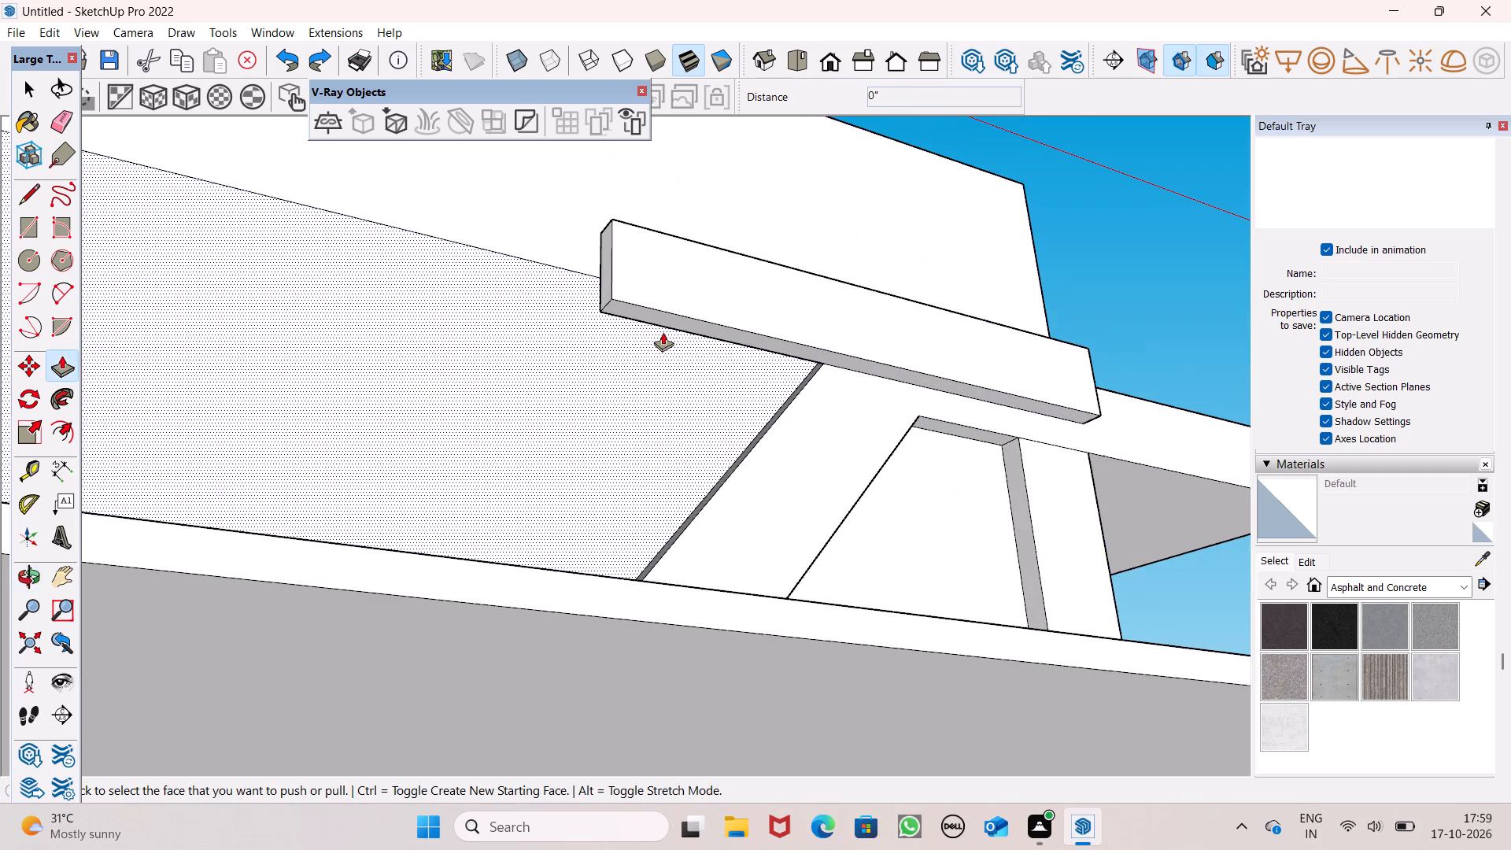
left_click_drag(674, 325, 676, 315)
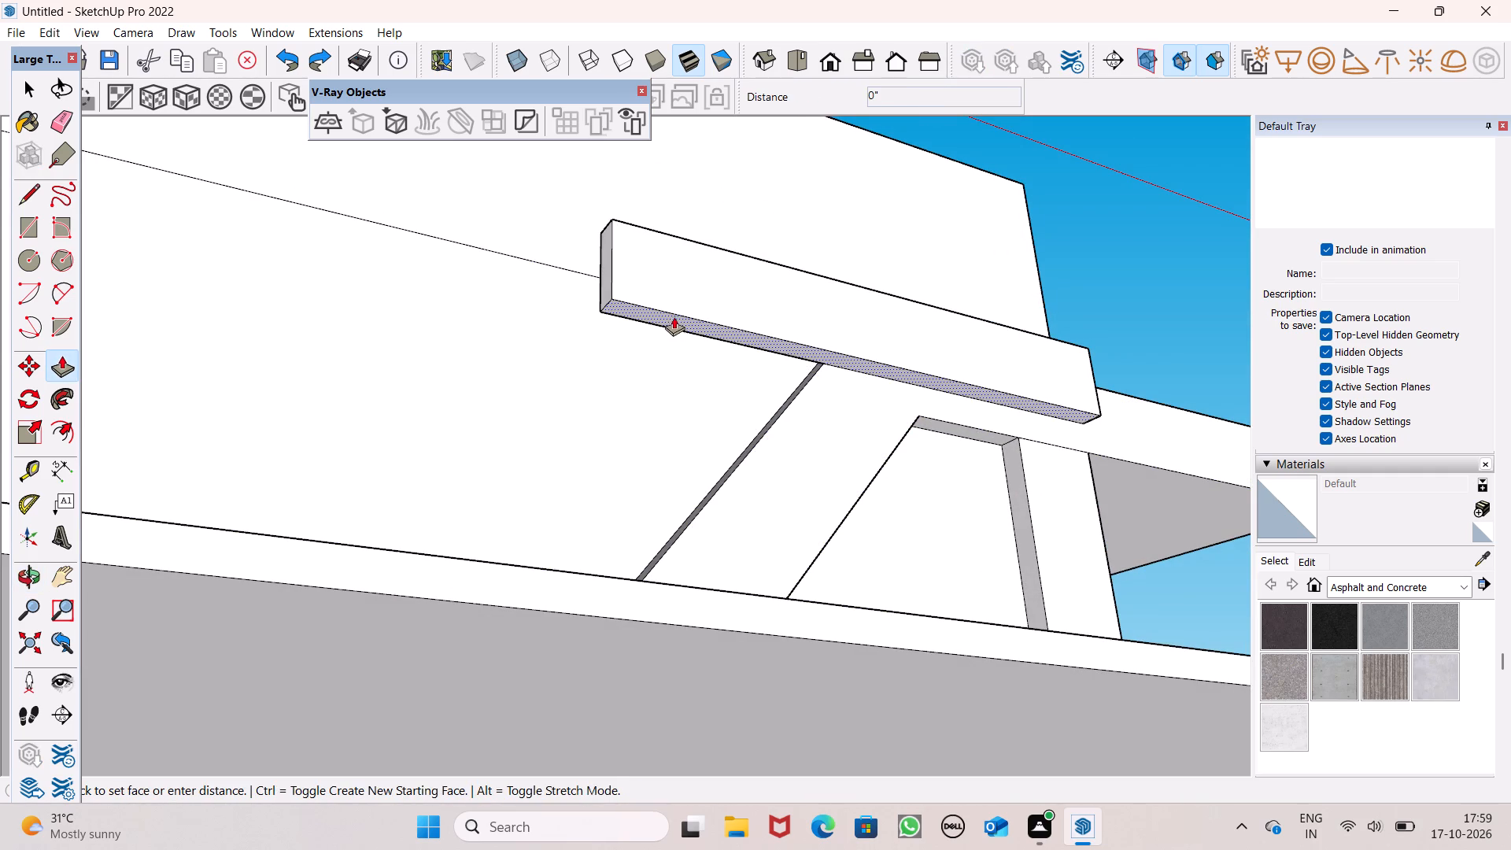
middle_click_drag(733, 391, 1099, 492)
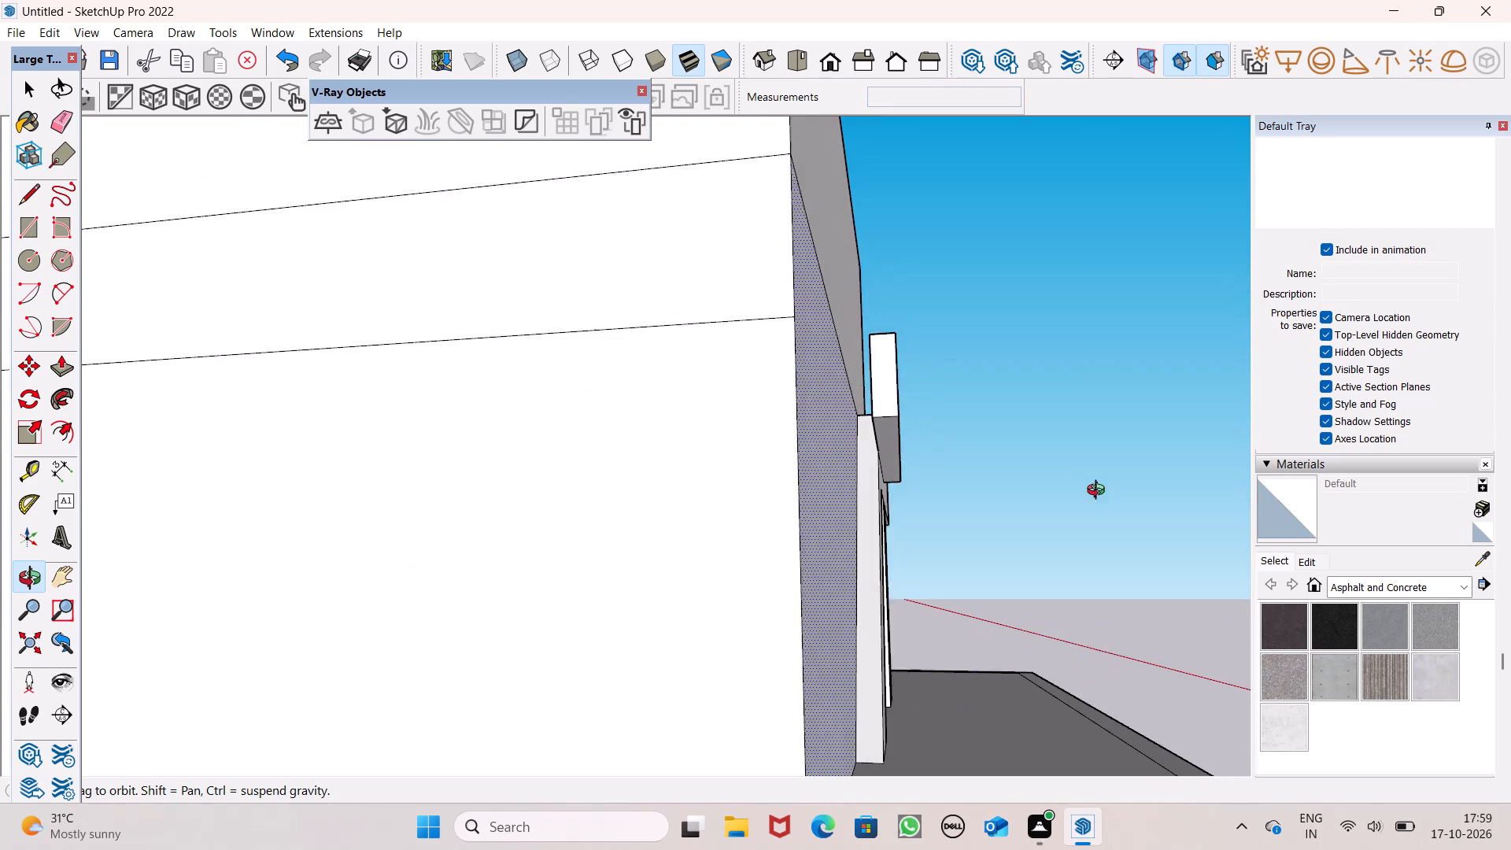
middle_click_drag(1099, 492, 1101, 493)
left_click_drag(892, 418, 890, 382)
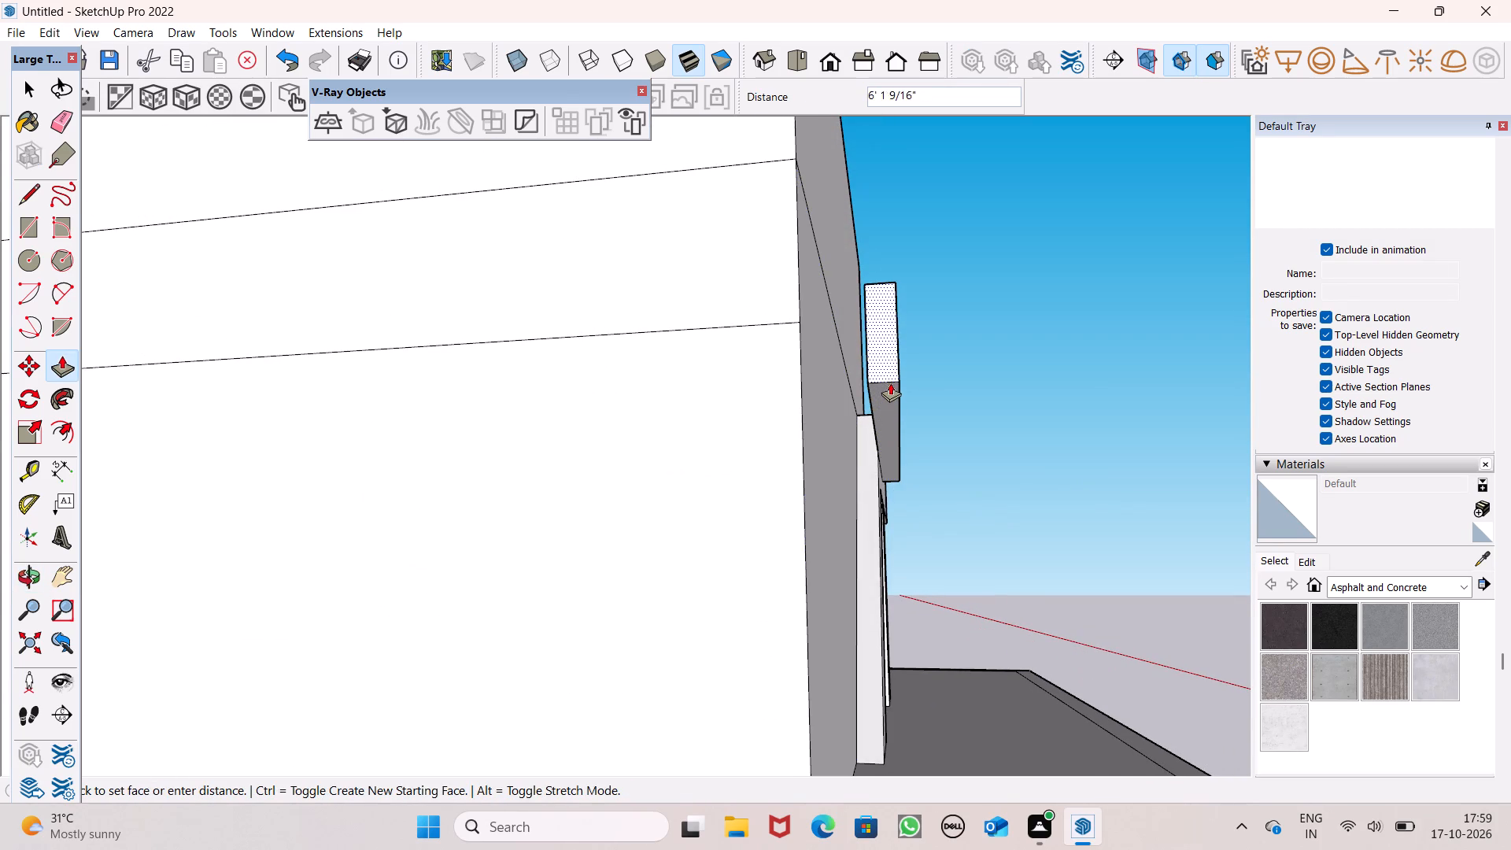
left_click_drag(890, 382, 892, 386)
left_click_drag(890, 413, 895, 394)
Push the raised strip's top face down slightly to make the strip shallower on the front facade.
scroll(999, 424, "down", 3)
middle_click_drag(1079, 511, 833, 656)
scroll(830, 481, "down", 3)
middle_click_drag(900, 556, 872, 615)
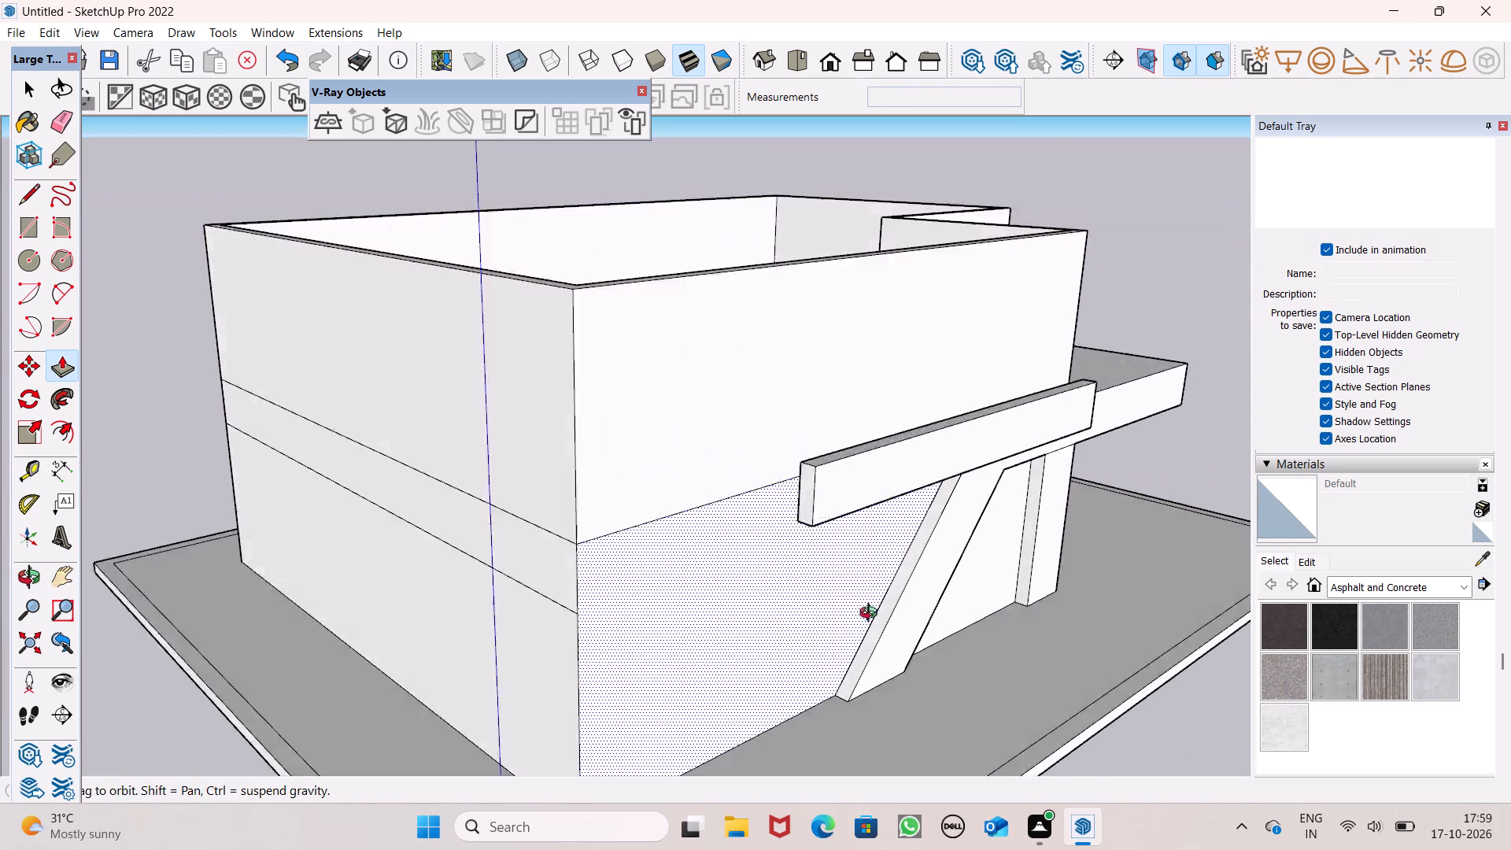
middle_click_drag(872, 615, 744, 621)
scroll(1033, 460, "down", 3)
middle_click_drag(1035, 489, 826, 590)
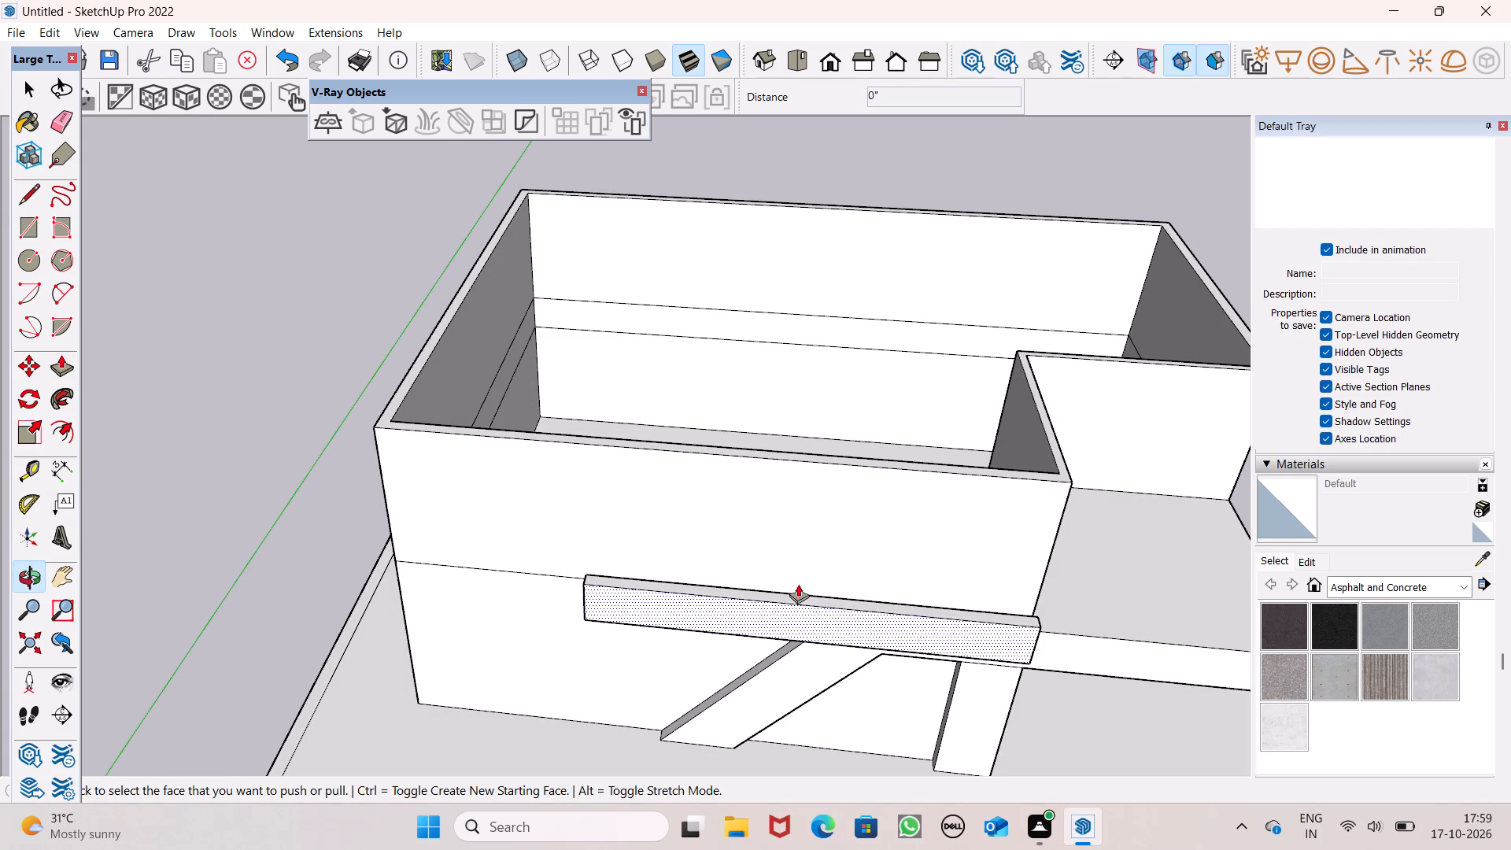
left_click_drag(793, 599, 796, 609)
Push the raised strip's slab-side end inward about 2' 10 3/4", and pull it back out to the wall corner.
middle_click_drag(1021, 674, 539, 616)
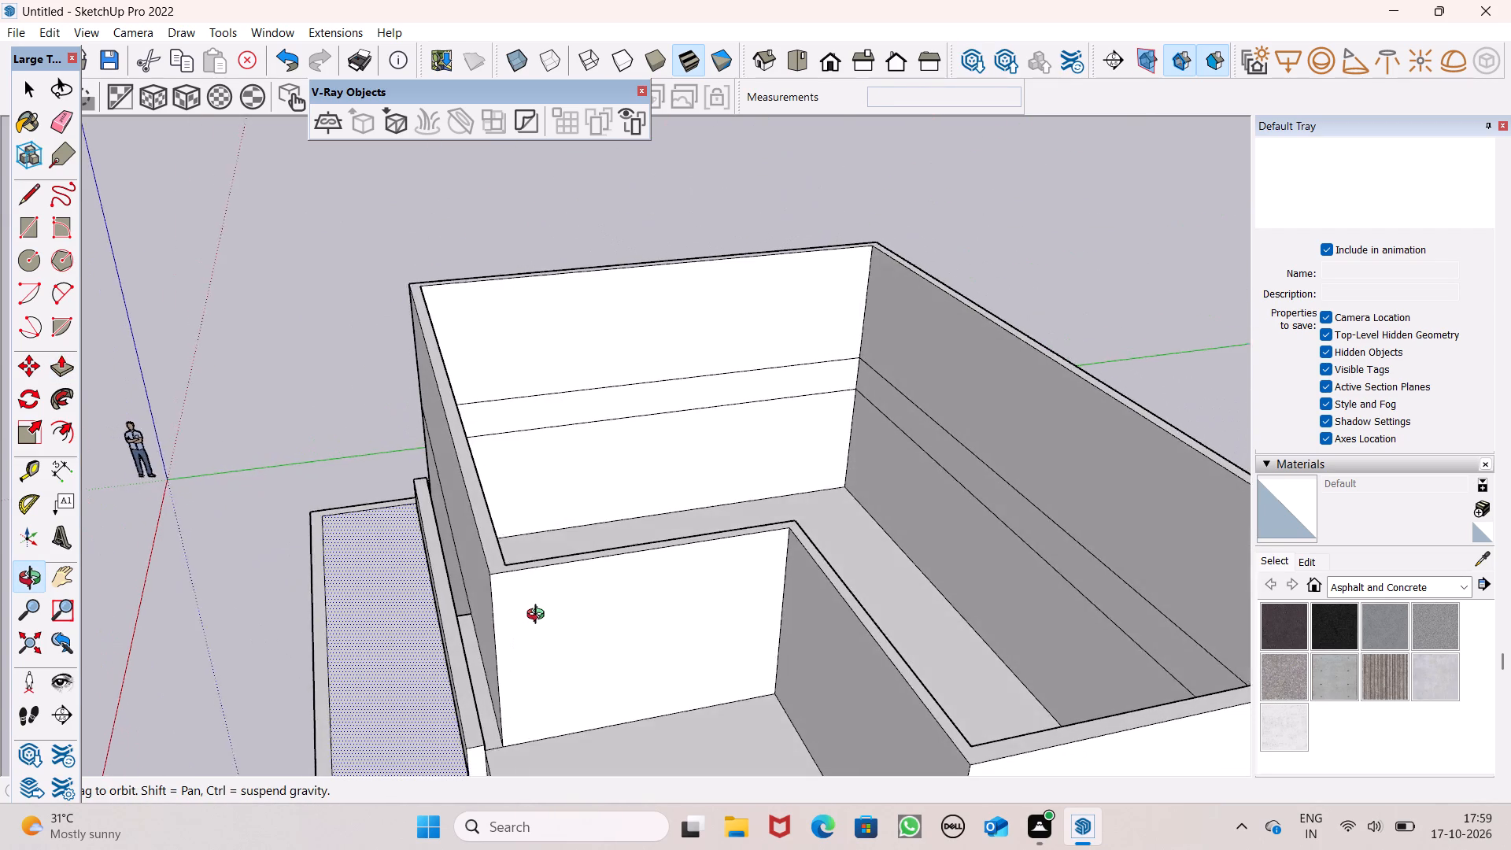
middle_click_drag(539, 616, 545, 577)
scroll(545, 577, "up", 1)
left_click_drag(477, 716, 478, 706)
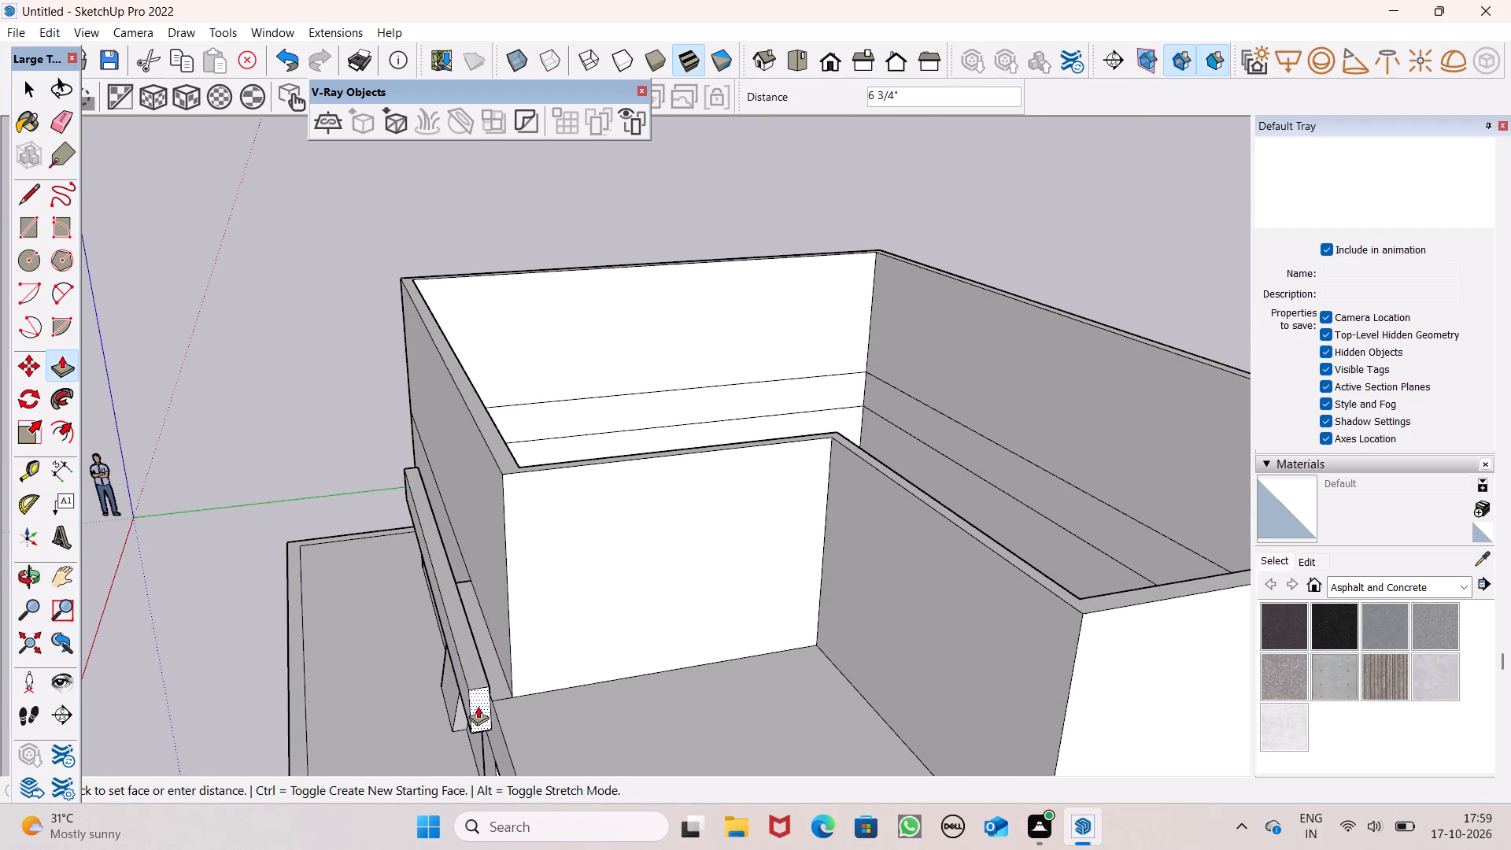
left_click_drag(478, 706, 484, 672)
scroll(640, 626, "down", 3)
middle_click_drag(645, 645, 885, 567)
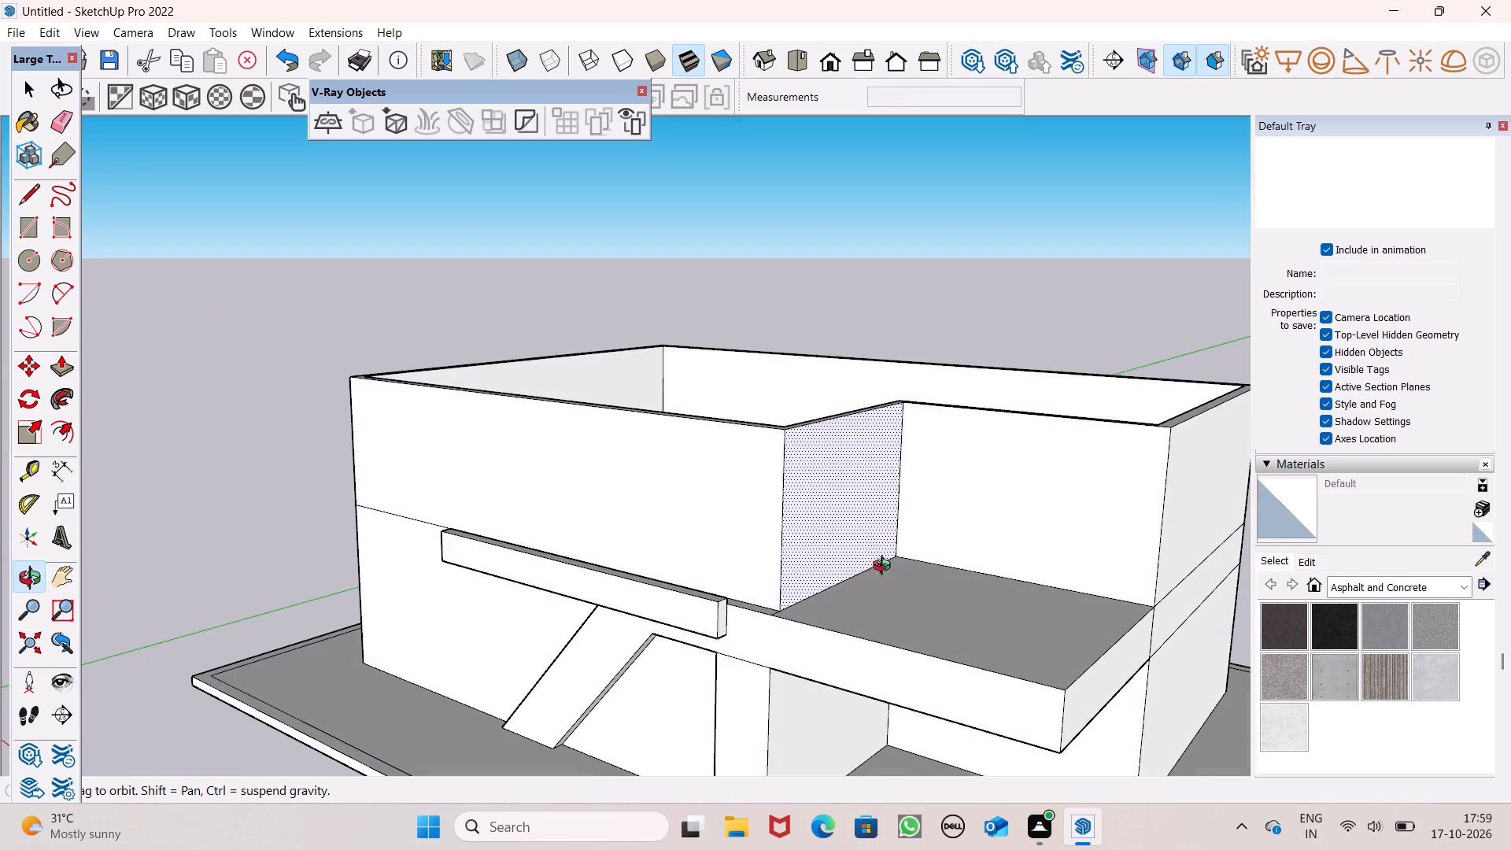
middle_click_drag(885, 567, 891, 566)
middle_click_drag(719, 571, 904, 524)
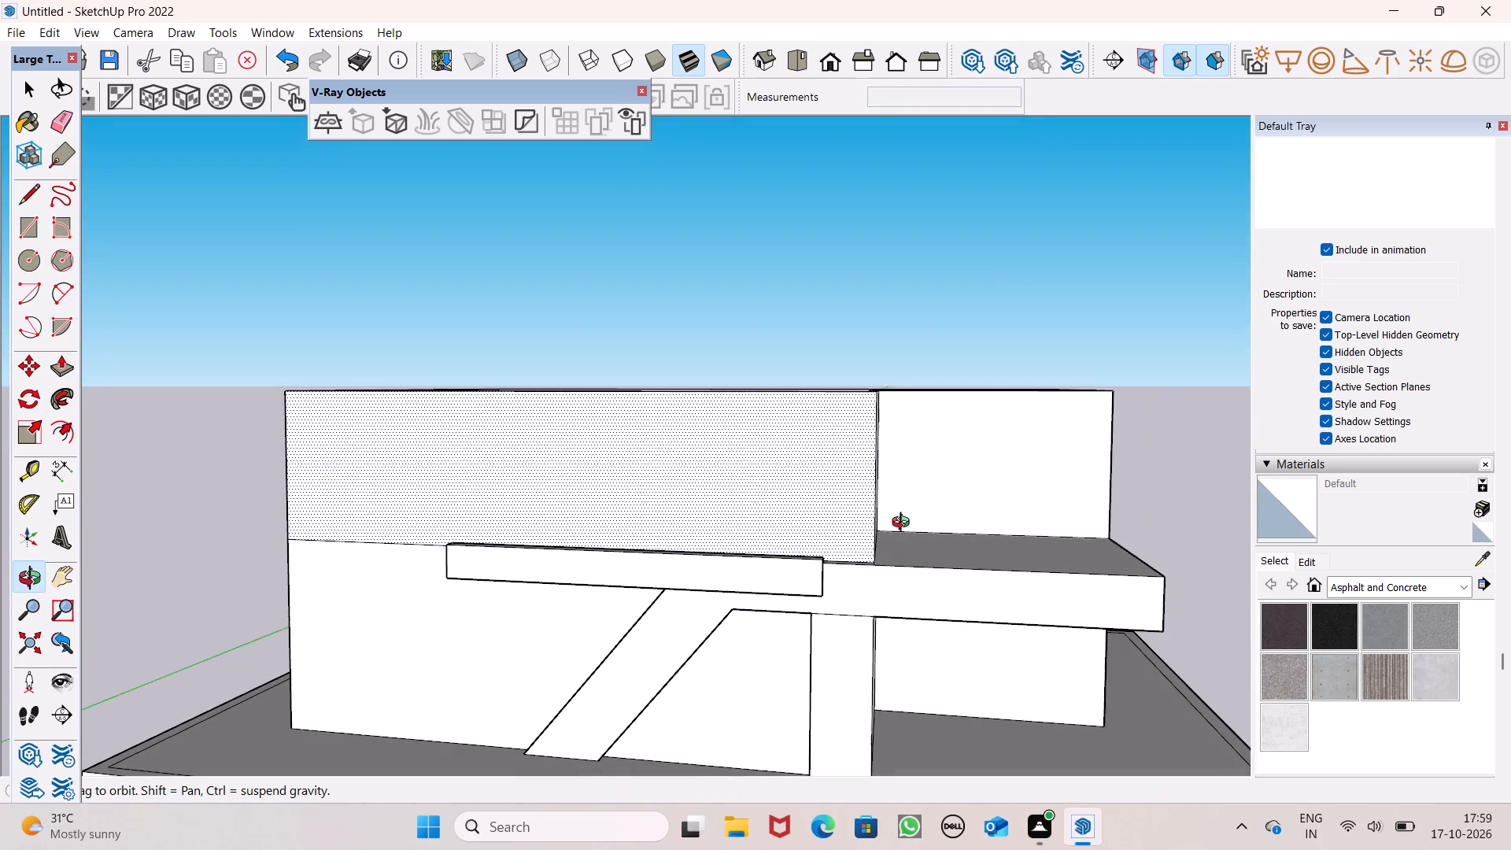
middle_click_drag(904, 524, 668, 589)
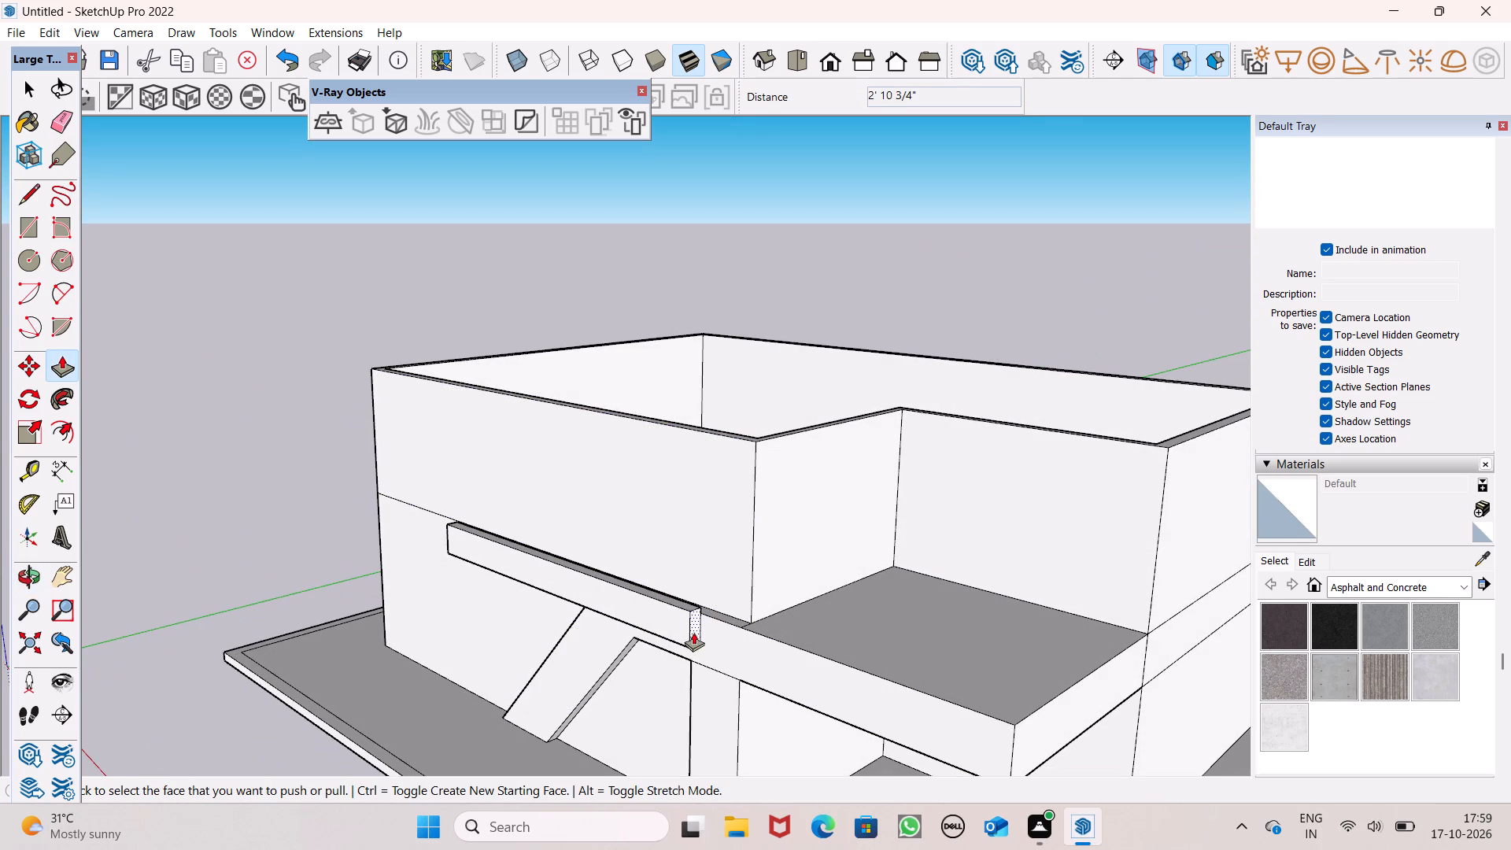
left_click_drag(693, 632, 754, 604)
Examine the front facade, raised strip and projecting slab from several distances and viewing angles.
middle_click_drag(741, 645, 924, 571)
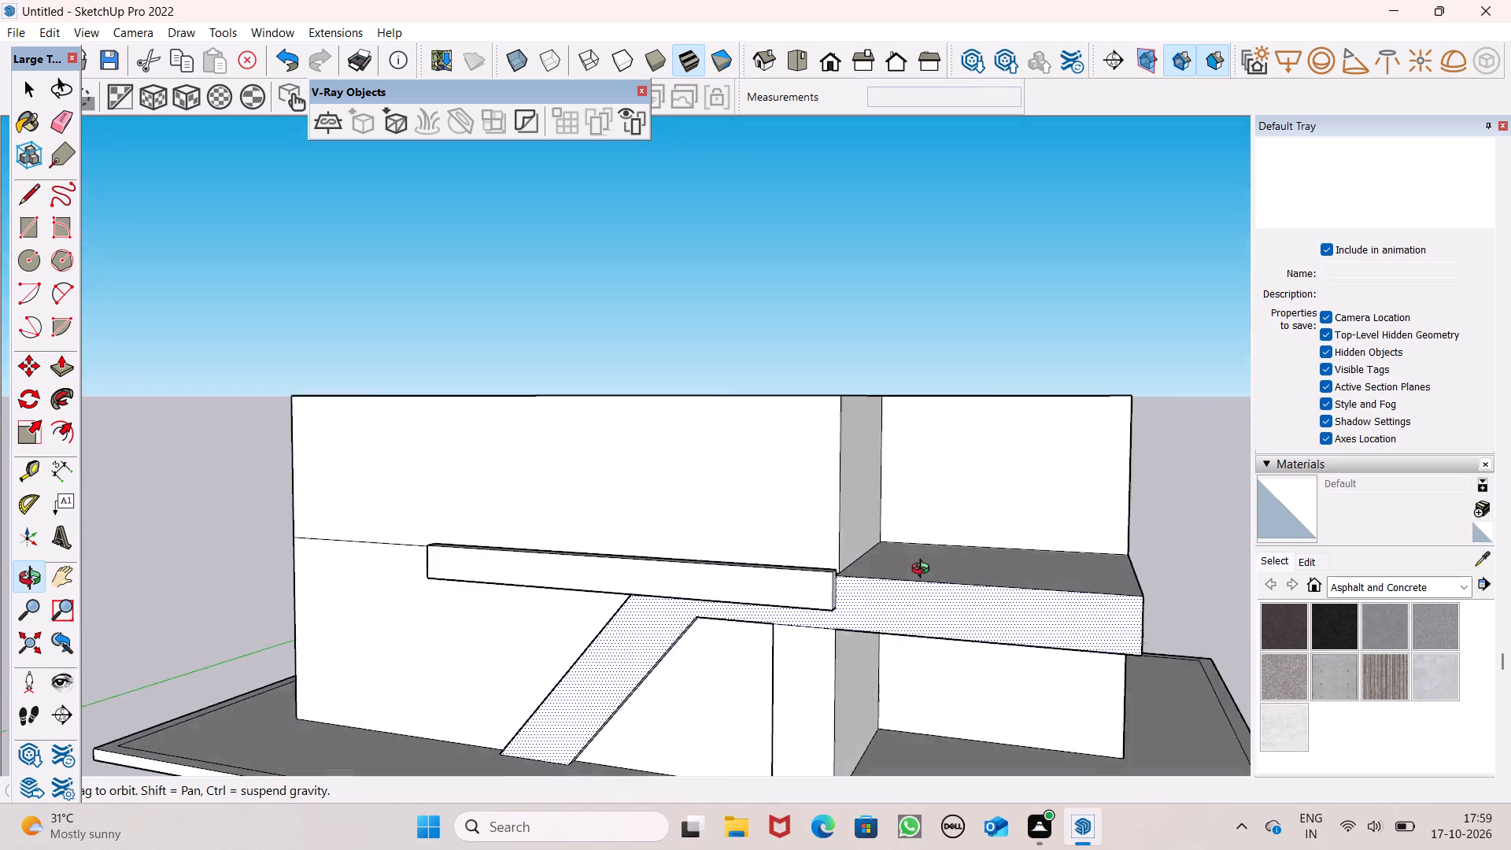
middle_click_drag(924, 571, 1007, 520)
scroll(933, 444, "down", 1)
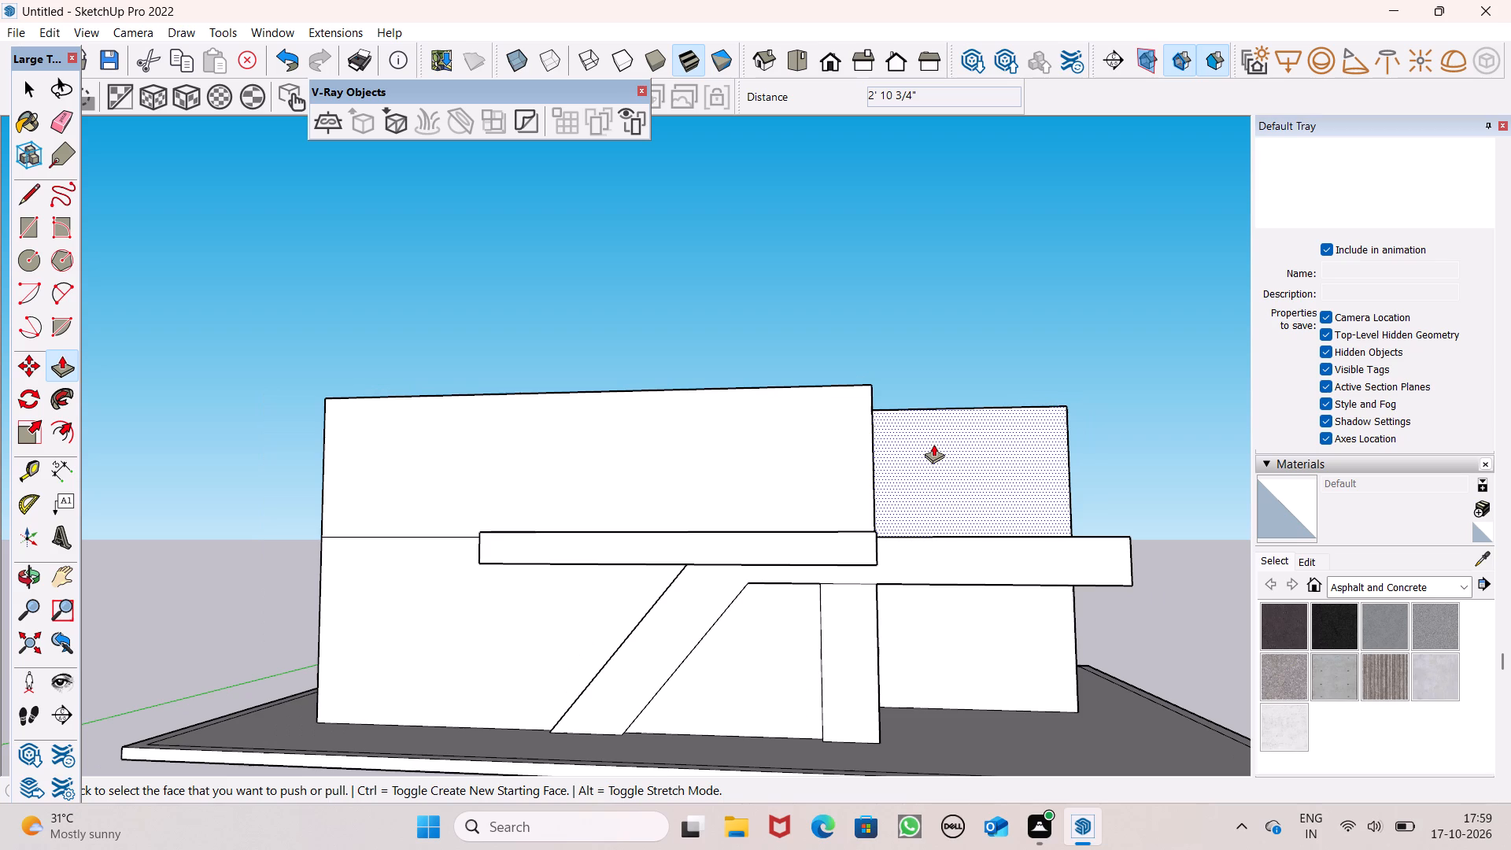
scroll(933, 444, "down", 1)
middle_click_drag(934, 490, 937, 600)
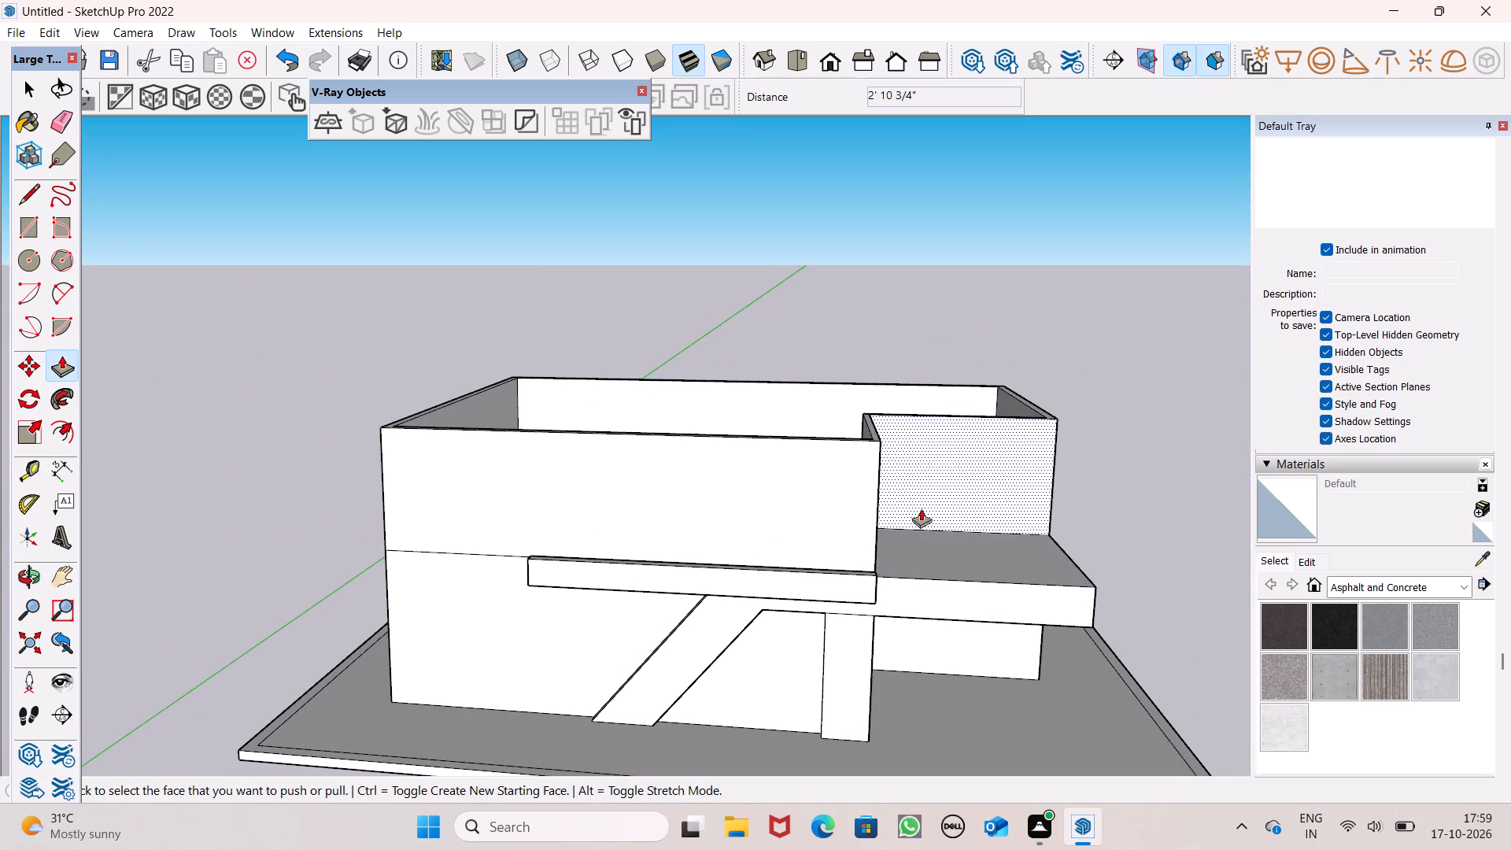
scroll(918, 490, "down", 1)
middle_click_drag(918, 494, 929, 546)
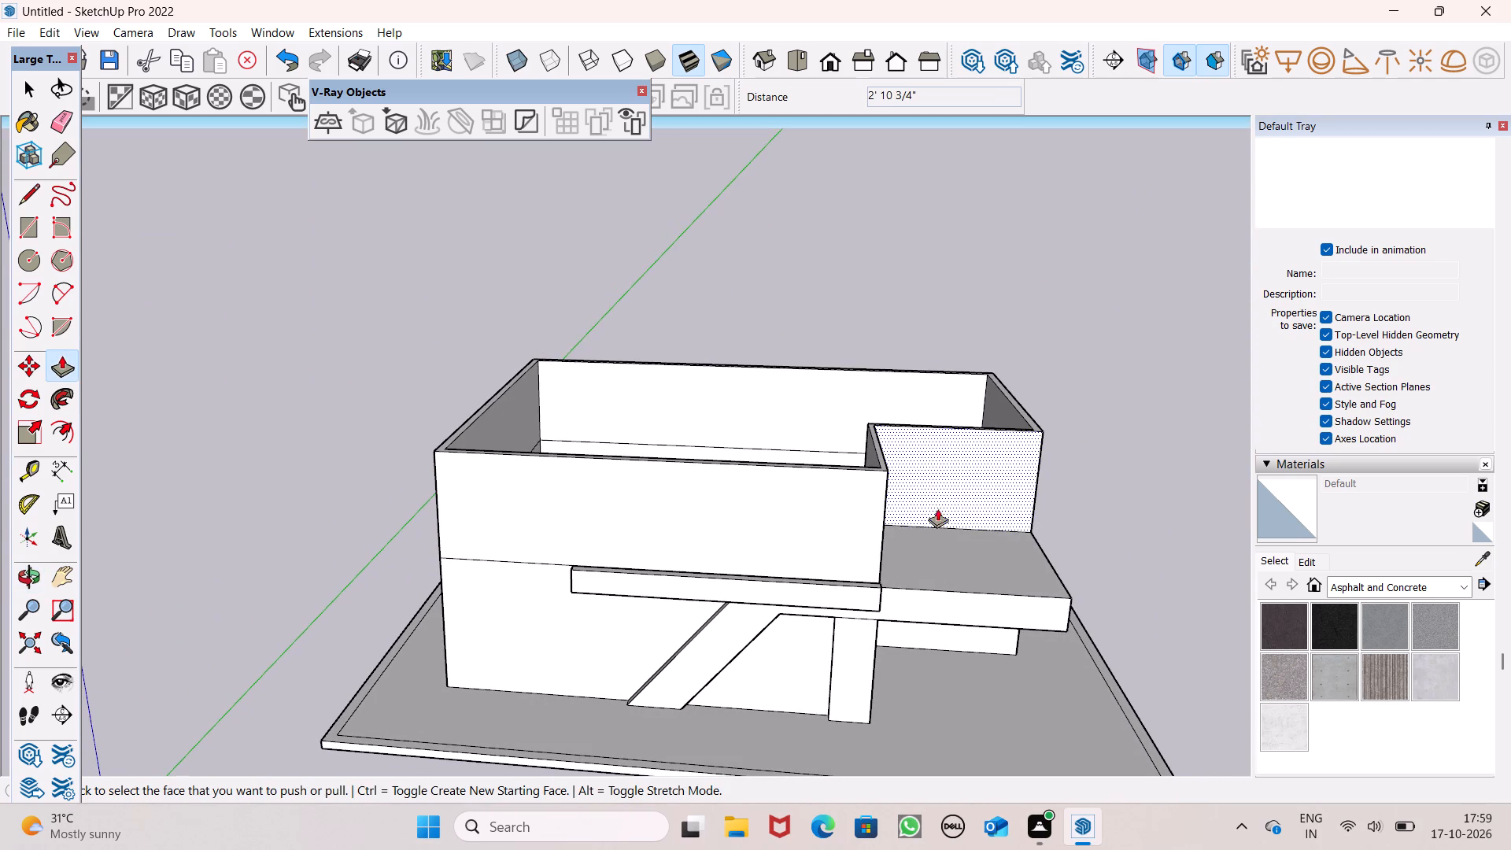
scroll(979, 461, "down", 2)
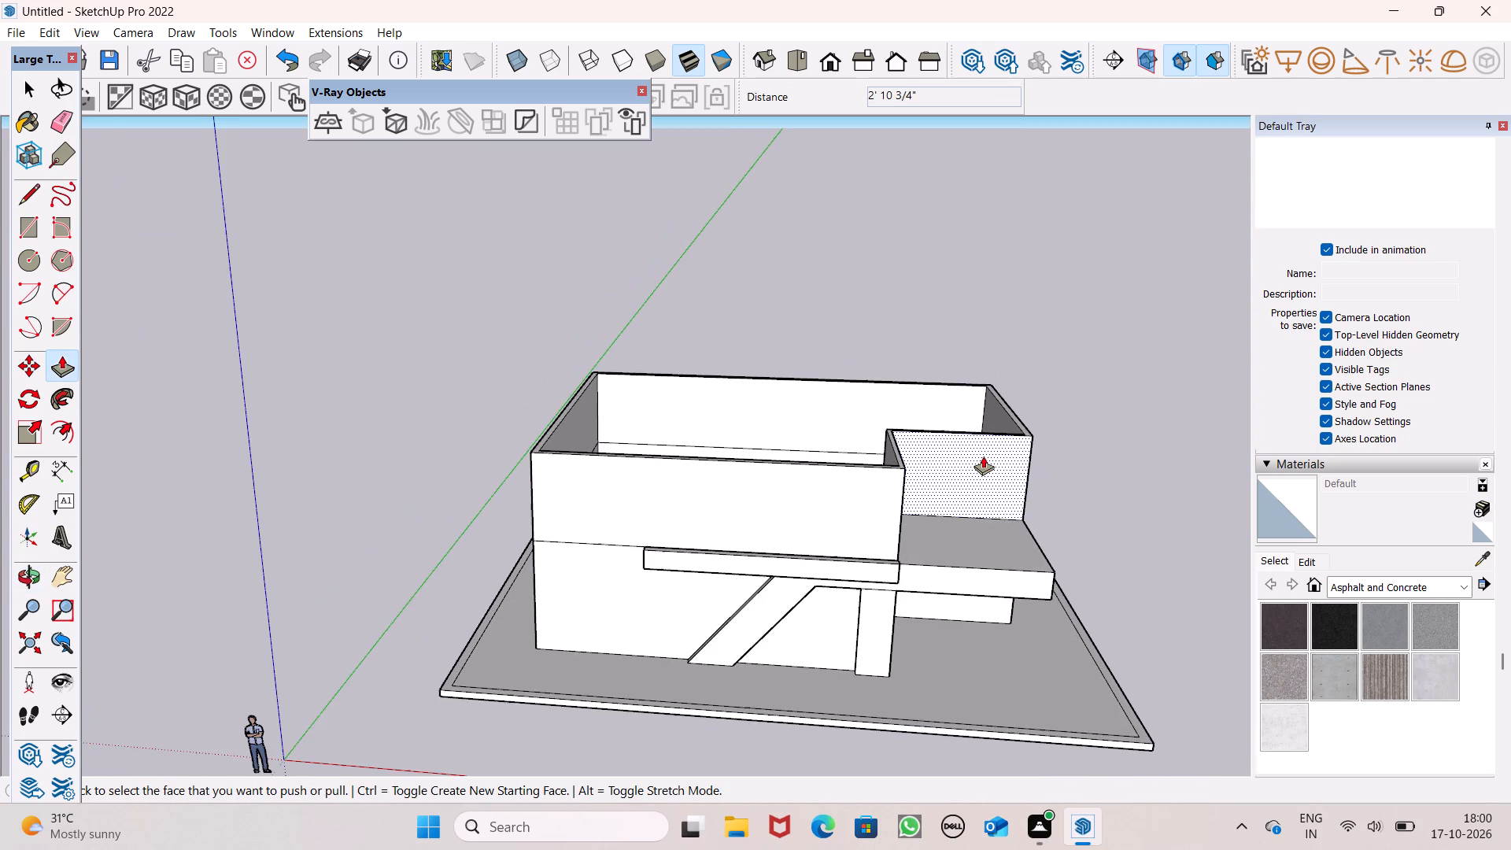
middle_click_drag(989, 470, 1110, 474)
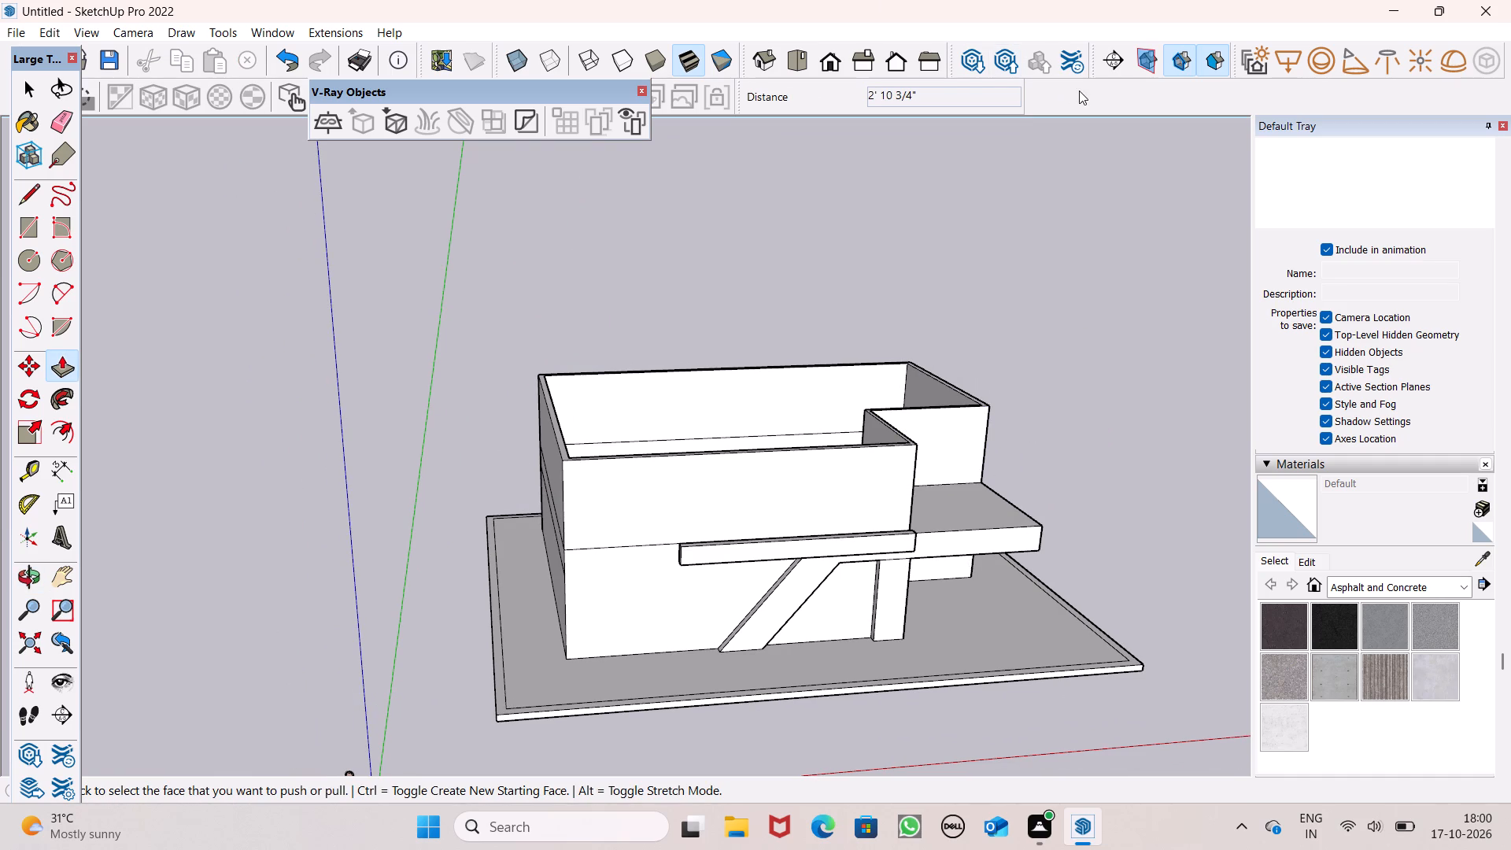
scroll(885, 283, "down", 1)
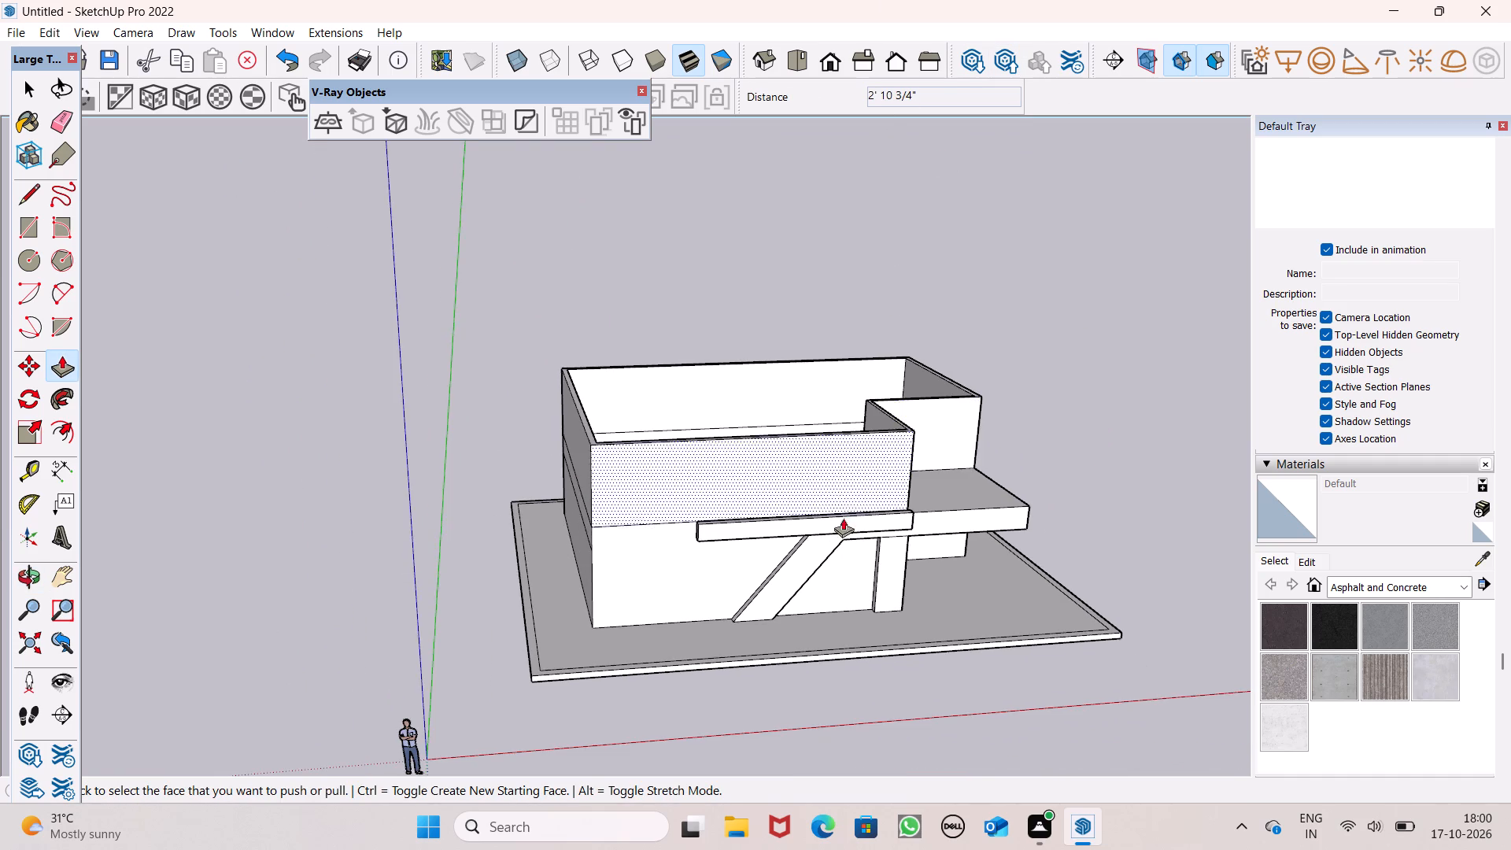
scroll(840, 521, "up", 2)
scroll(806, 465, "down", 1)
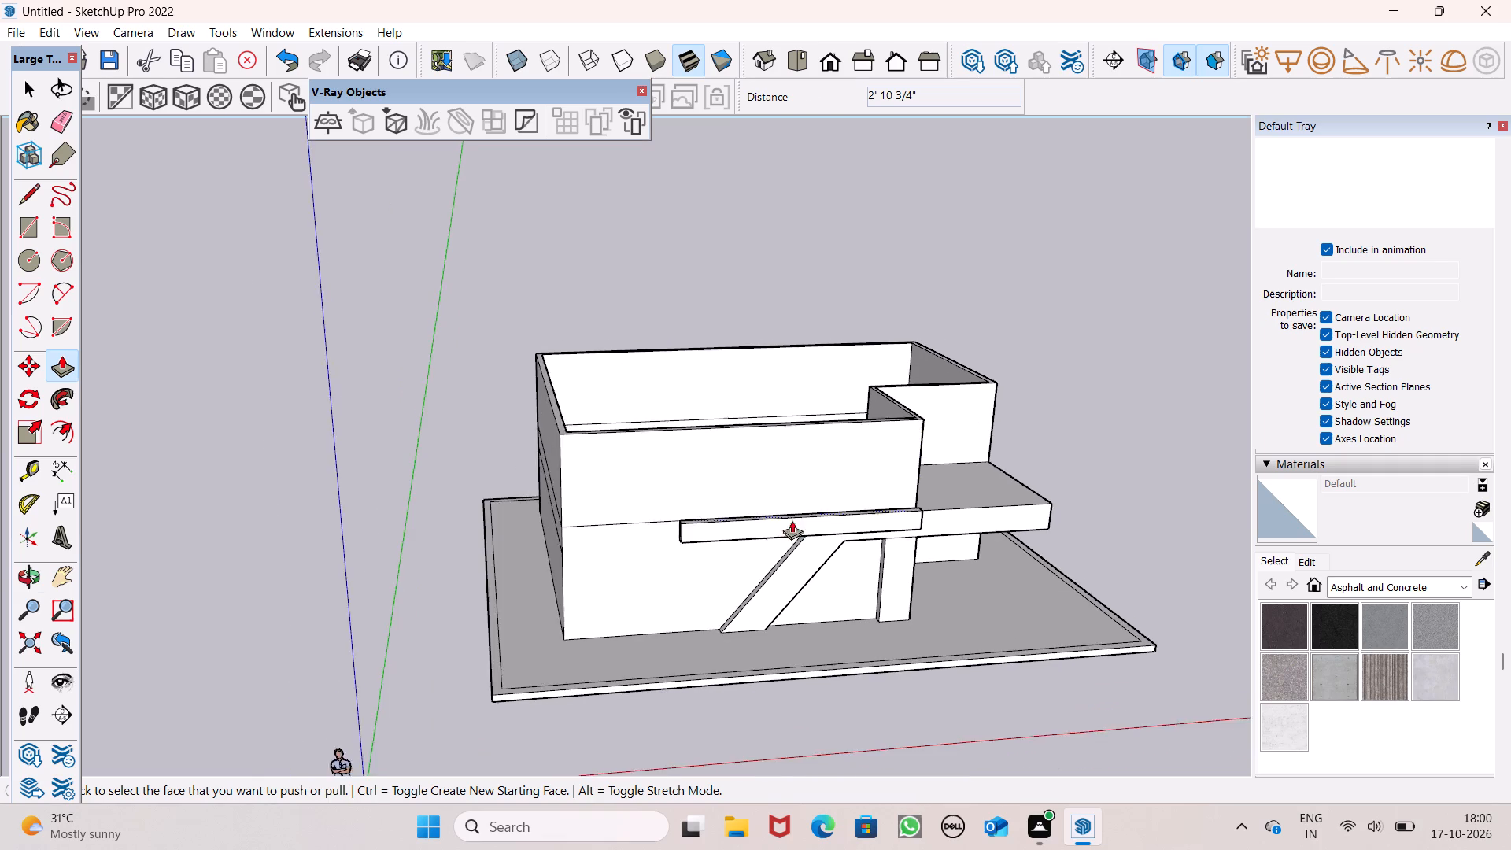
middle_click_drag(789, 529, 709, 660)
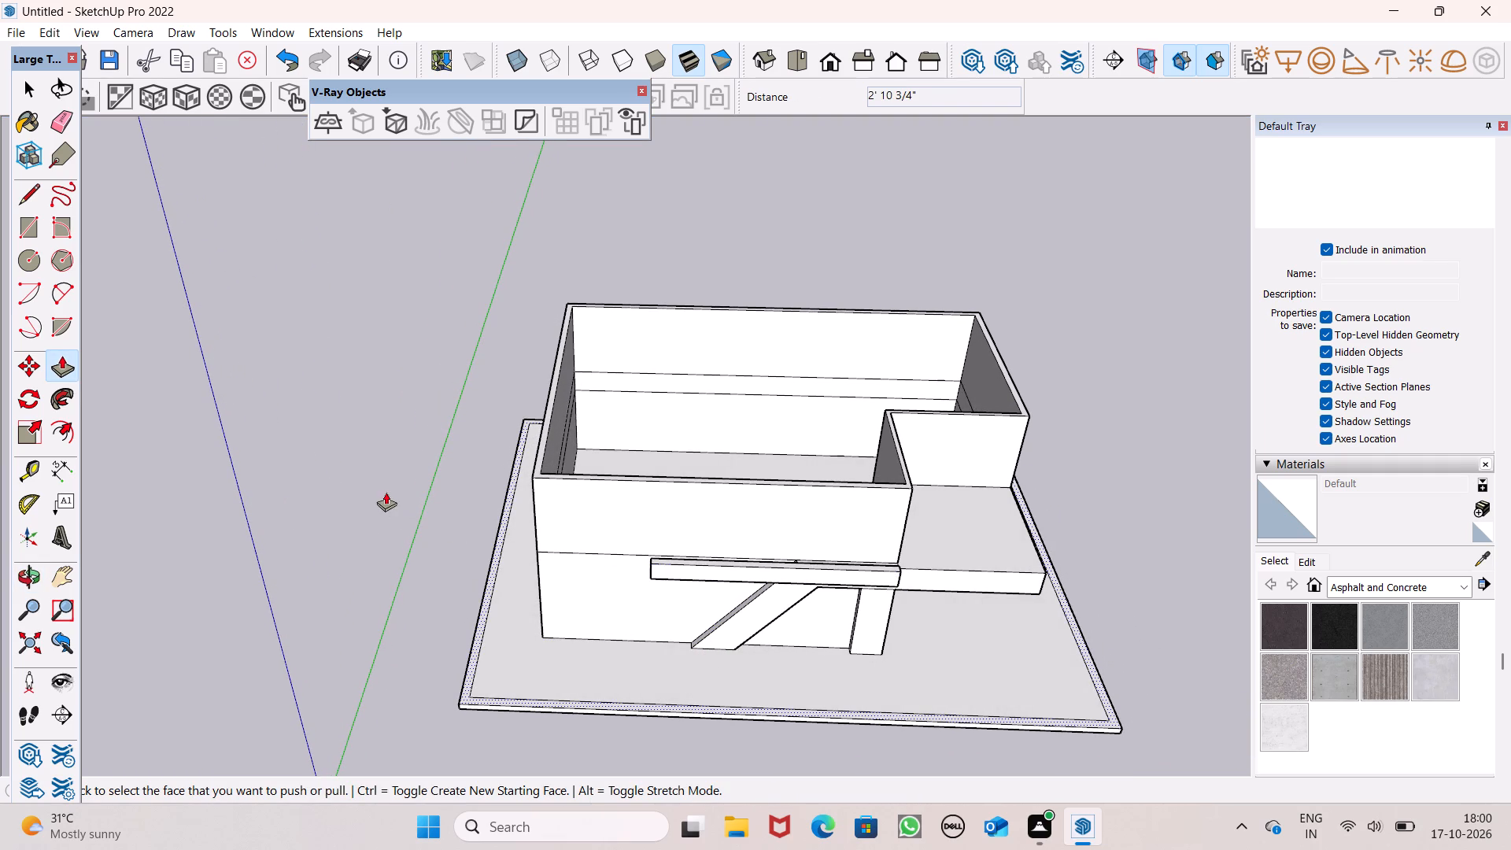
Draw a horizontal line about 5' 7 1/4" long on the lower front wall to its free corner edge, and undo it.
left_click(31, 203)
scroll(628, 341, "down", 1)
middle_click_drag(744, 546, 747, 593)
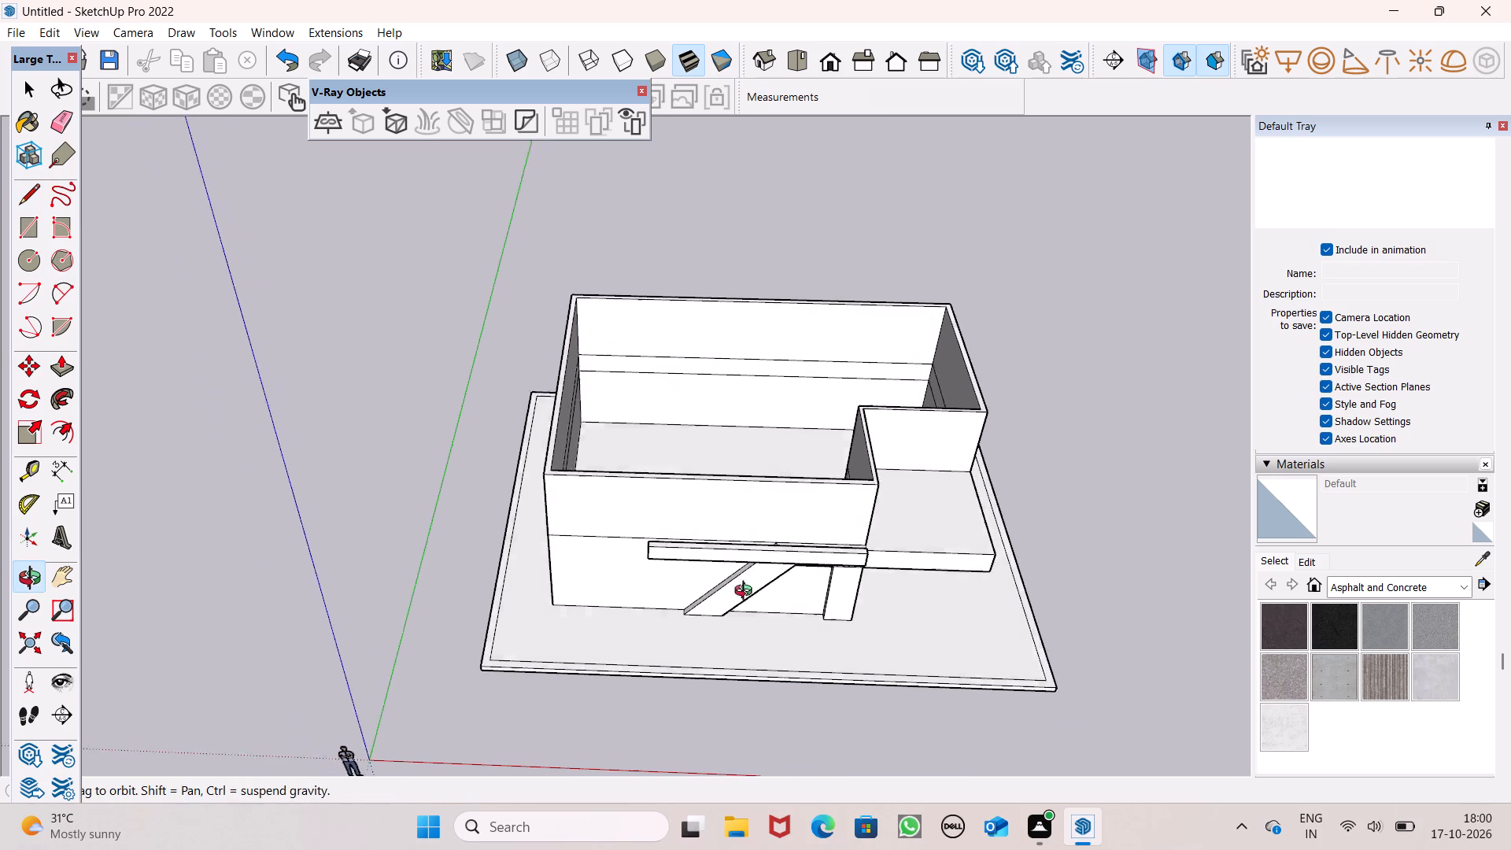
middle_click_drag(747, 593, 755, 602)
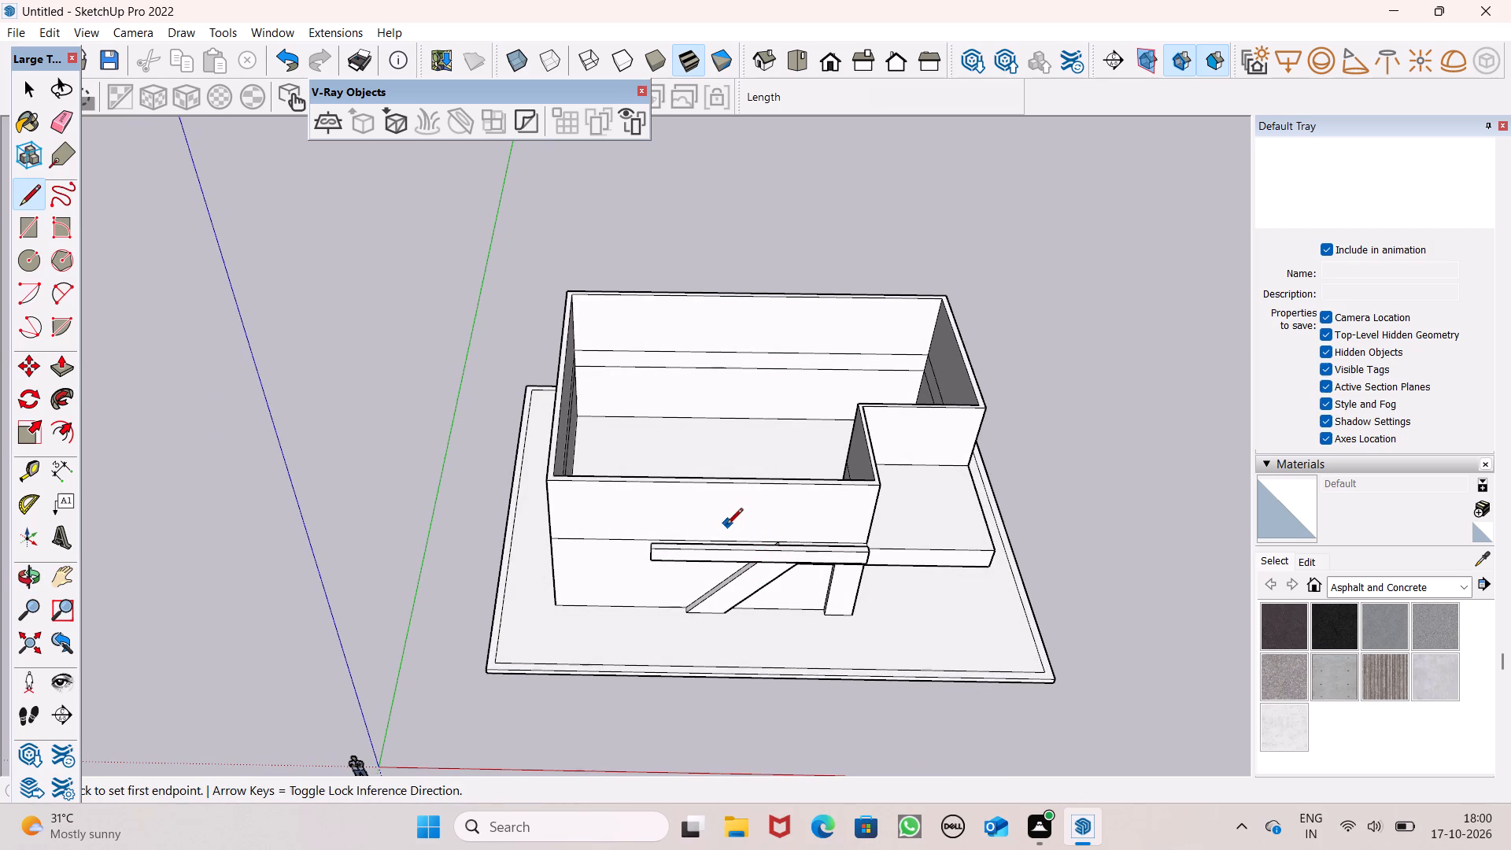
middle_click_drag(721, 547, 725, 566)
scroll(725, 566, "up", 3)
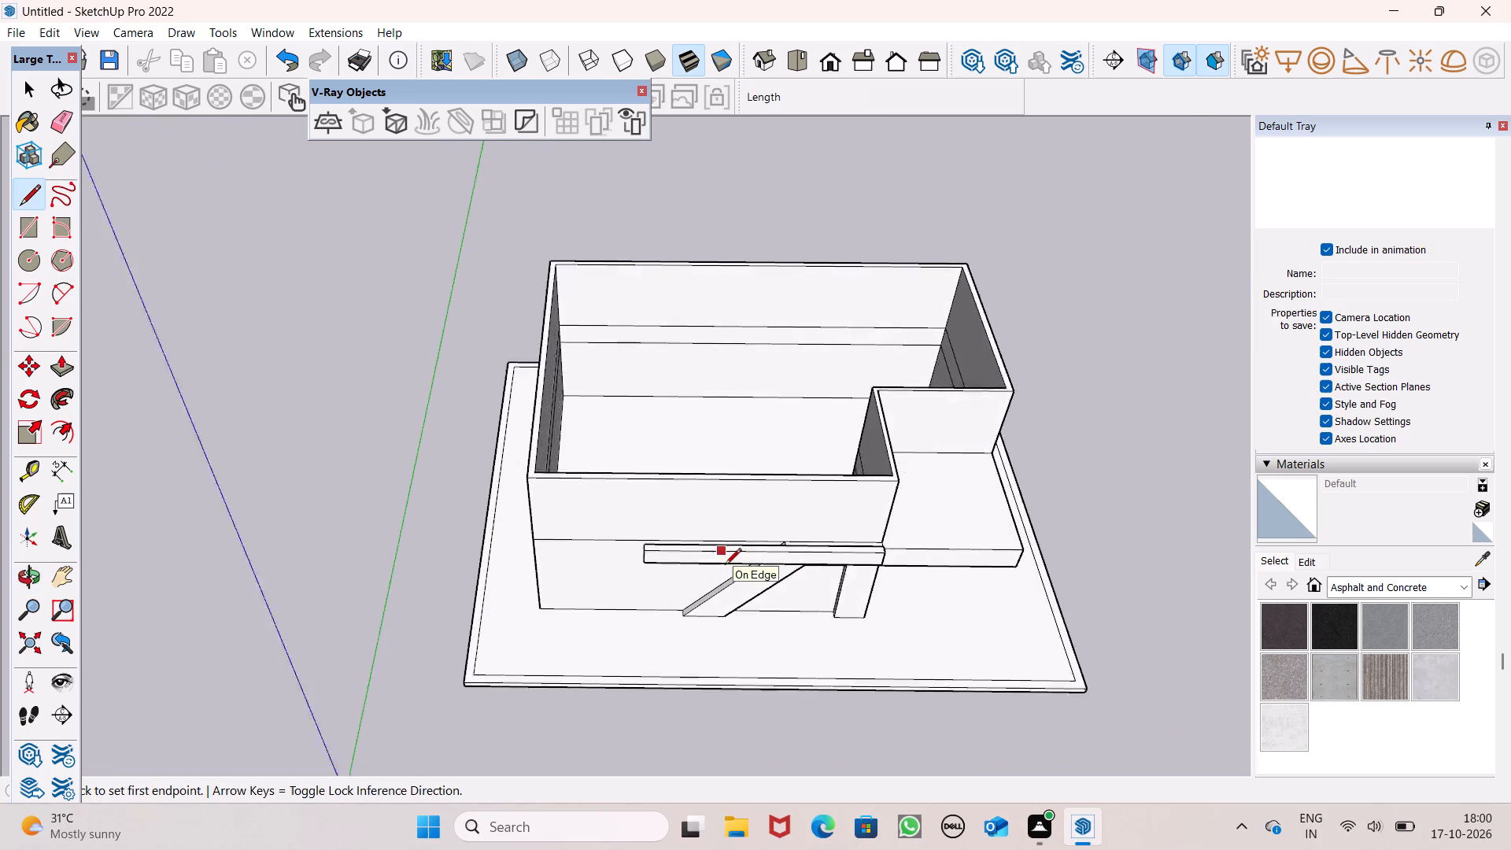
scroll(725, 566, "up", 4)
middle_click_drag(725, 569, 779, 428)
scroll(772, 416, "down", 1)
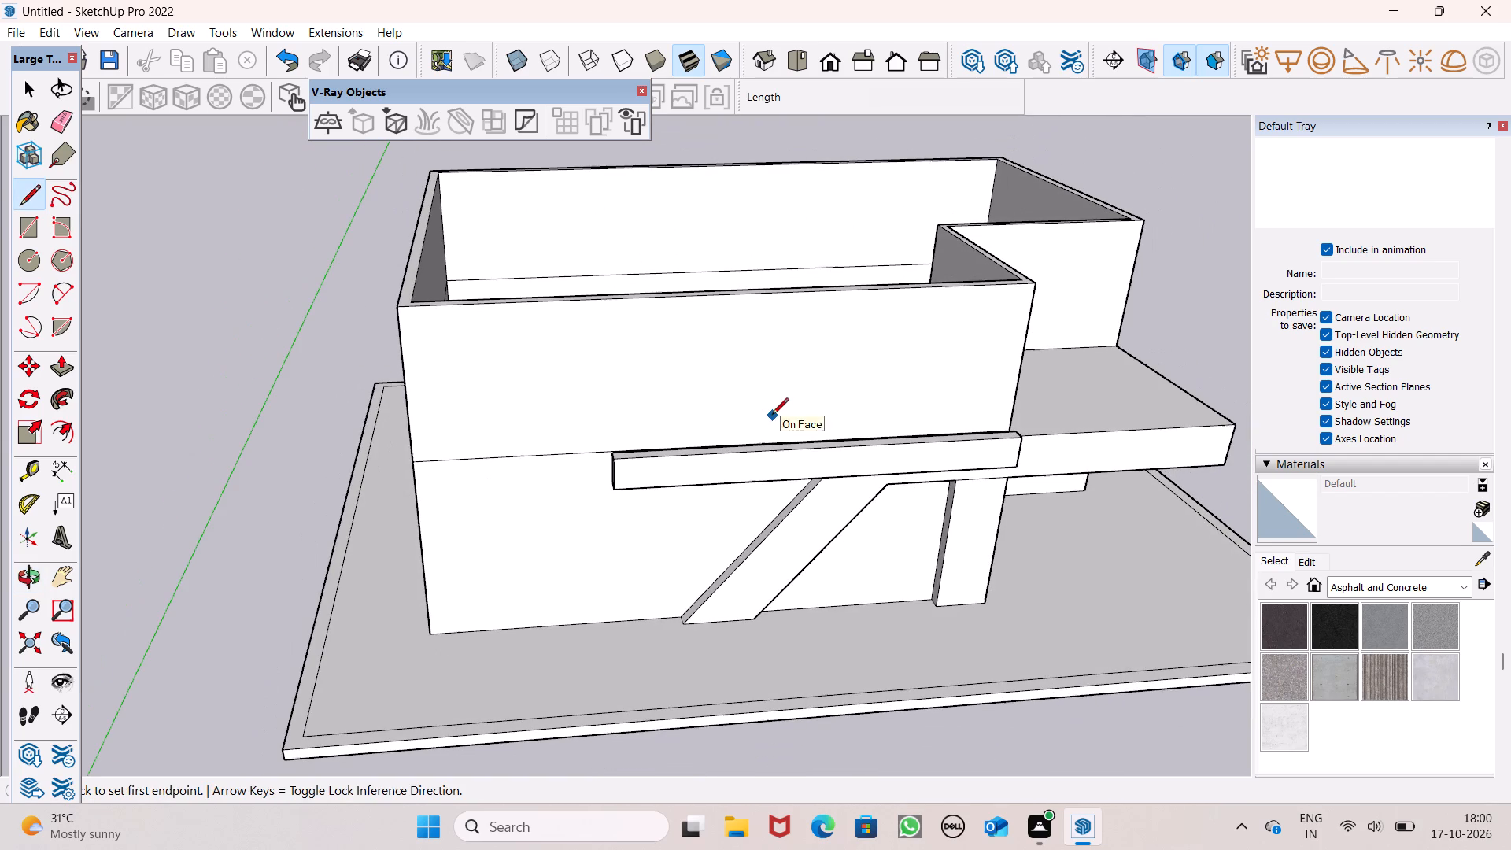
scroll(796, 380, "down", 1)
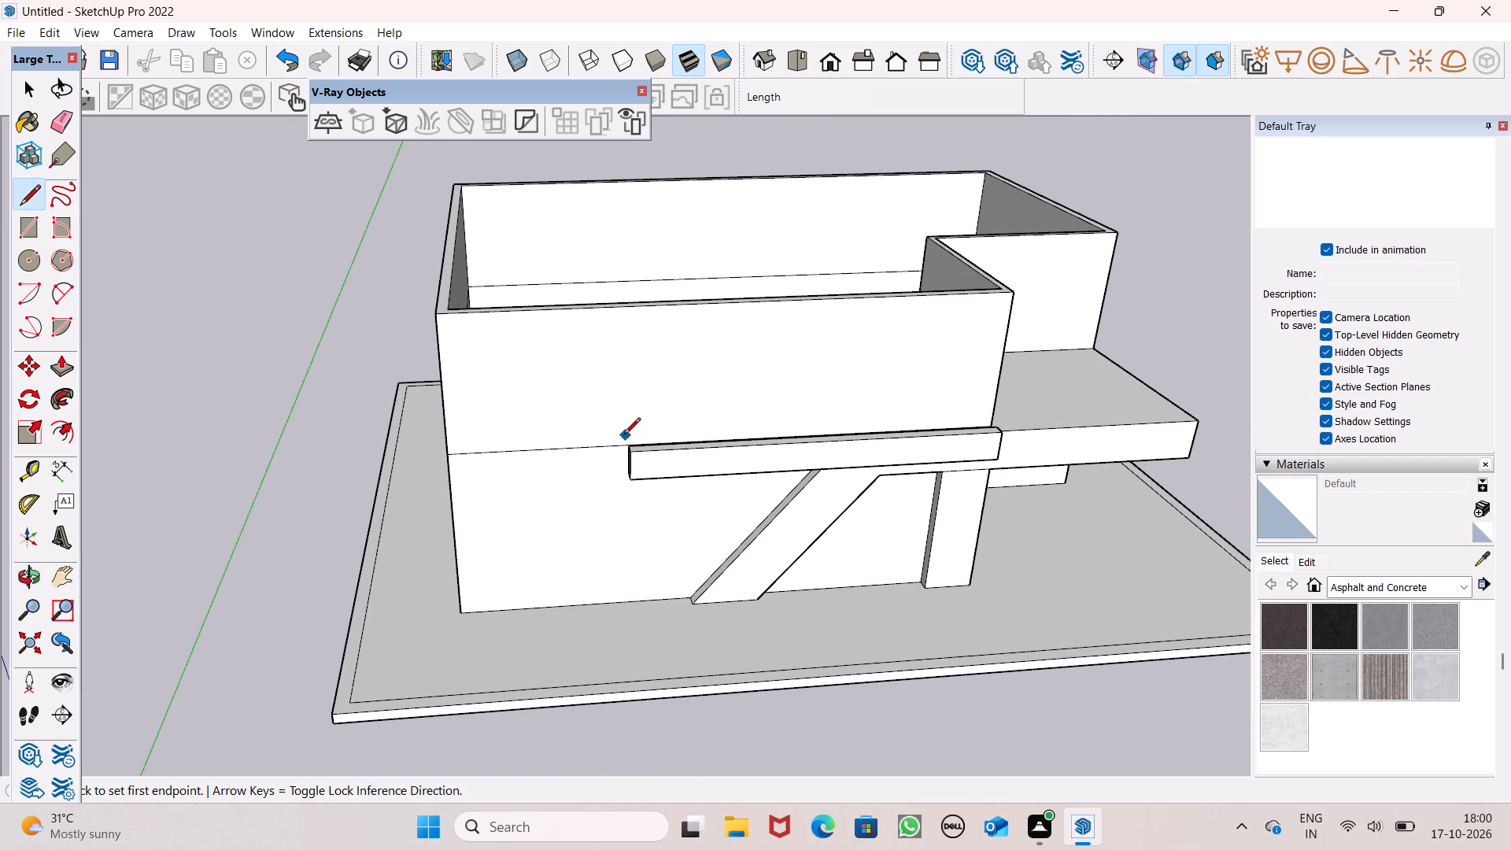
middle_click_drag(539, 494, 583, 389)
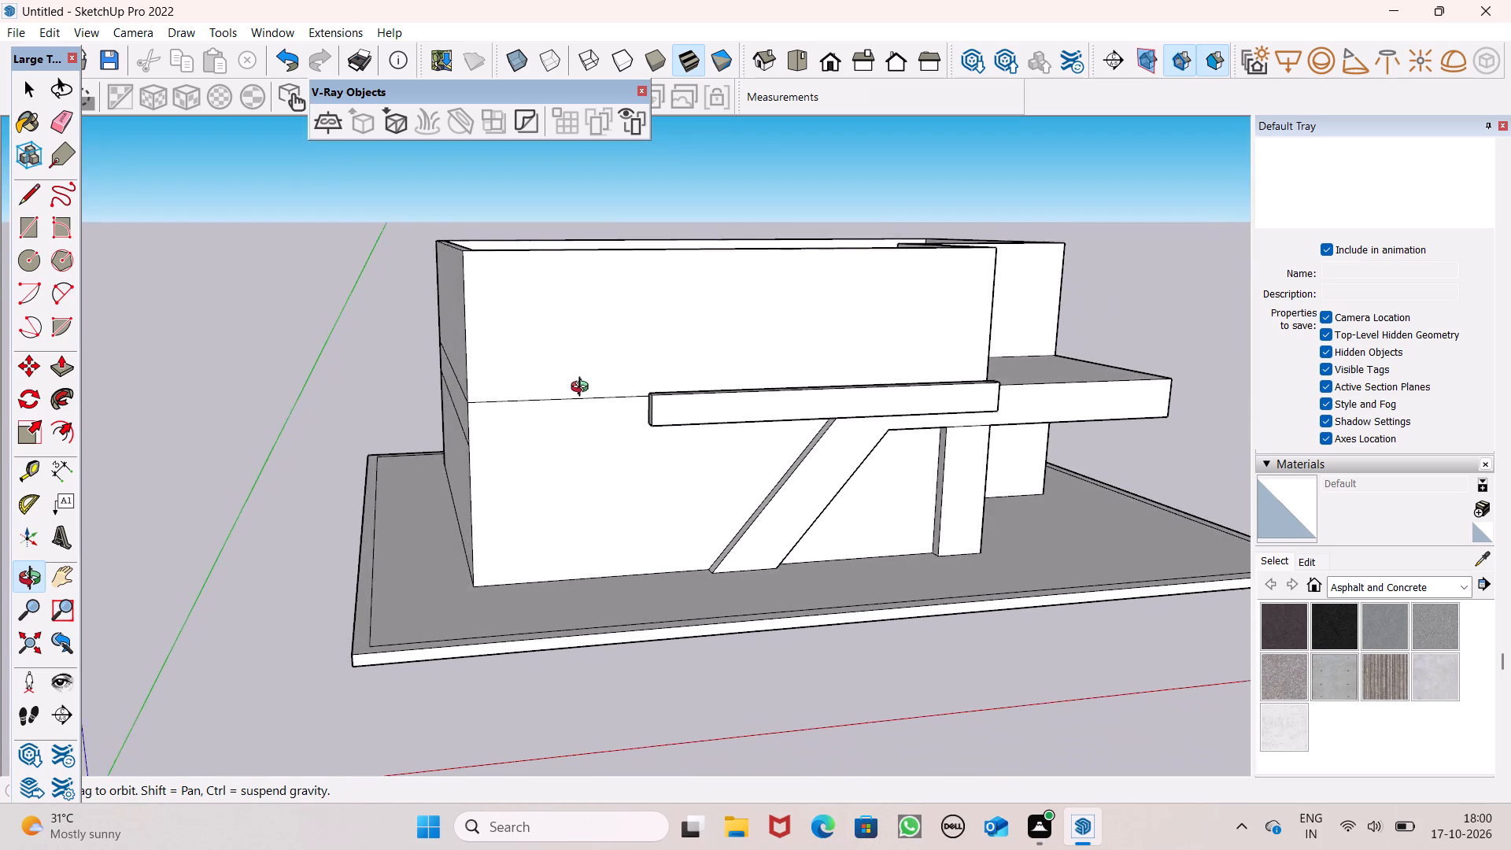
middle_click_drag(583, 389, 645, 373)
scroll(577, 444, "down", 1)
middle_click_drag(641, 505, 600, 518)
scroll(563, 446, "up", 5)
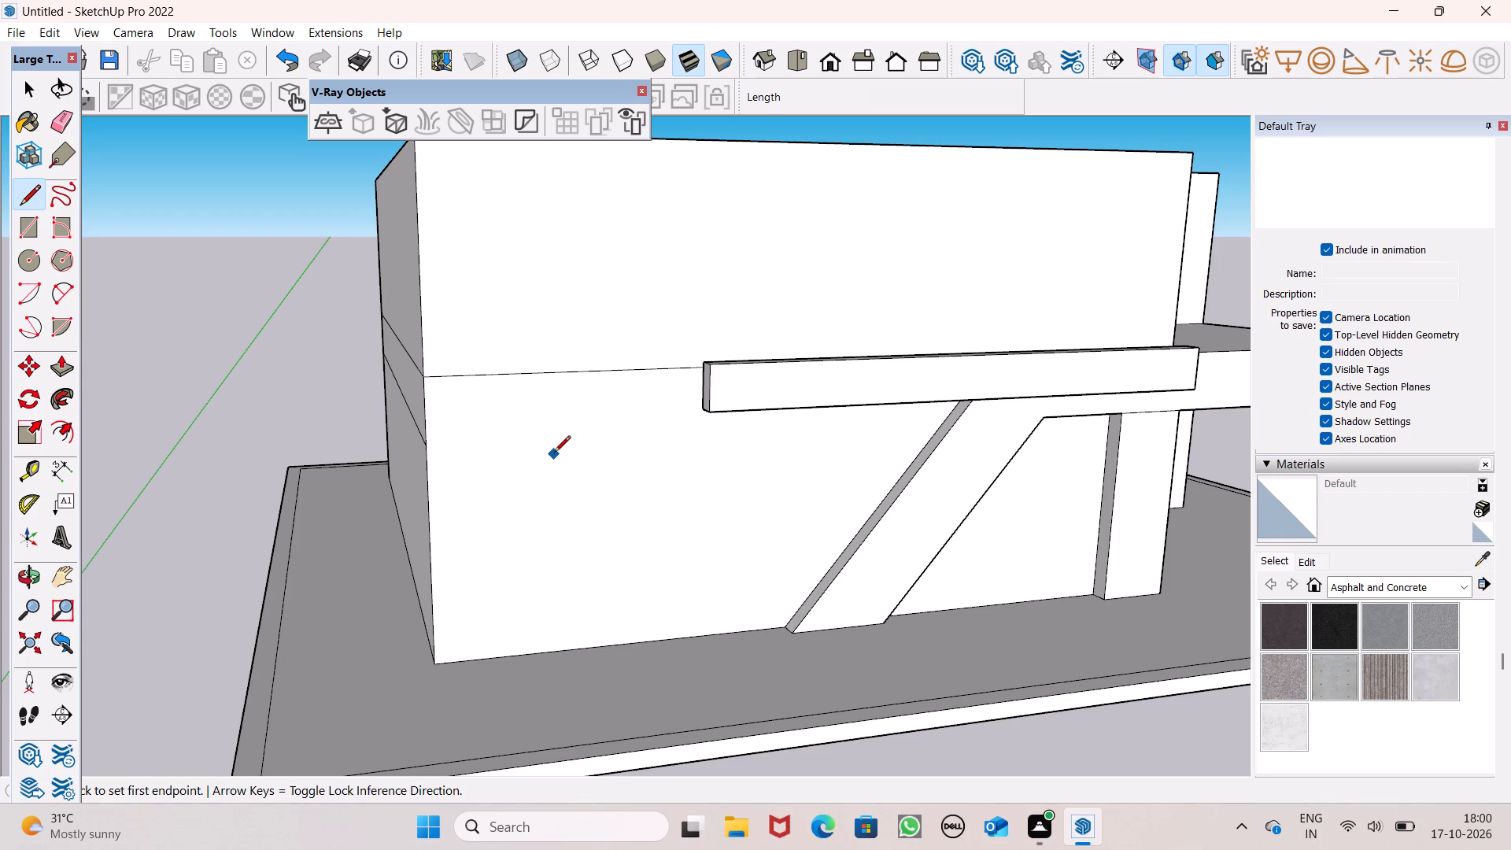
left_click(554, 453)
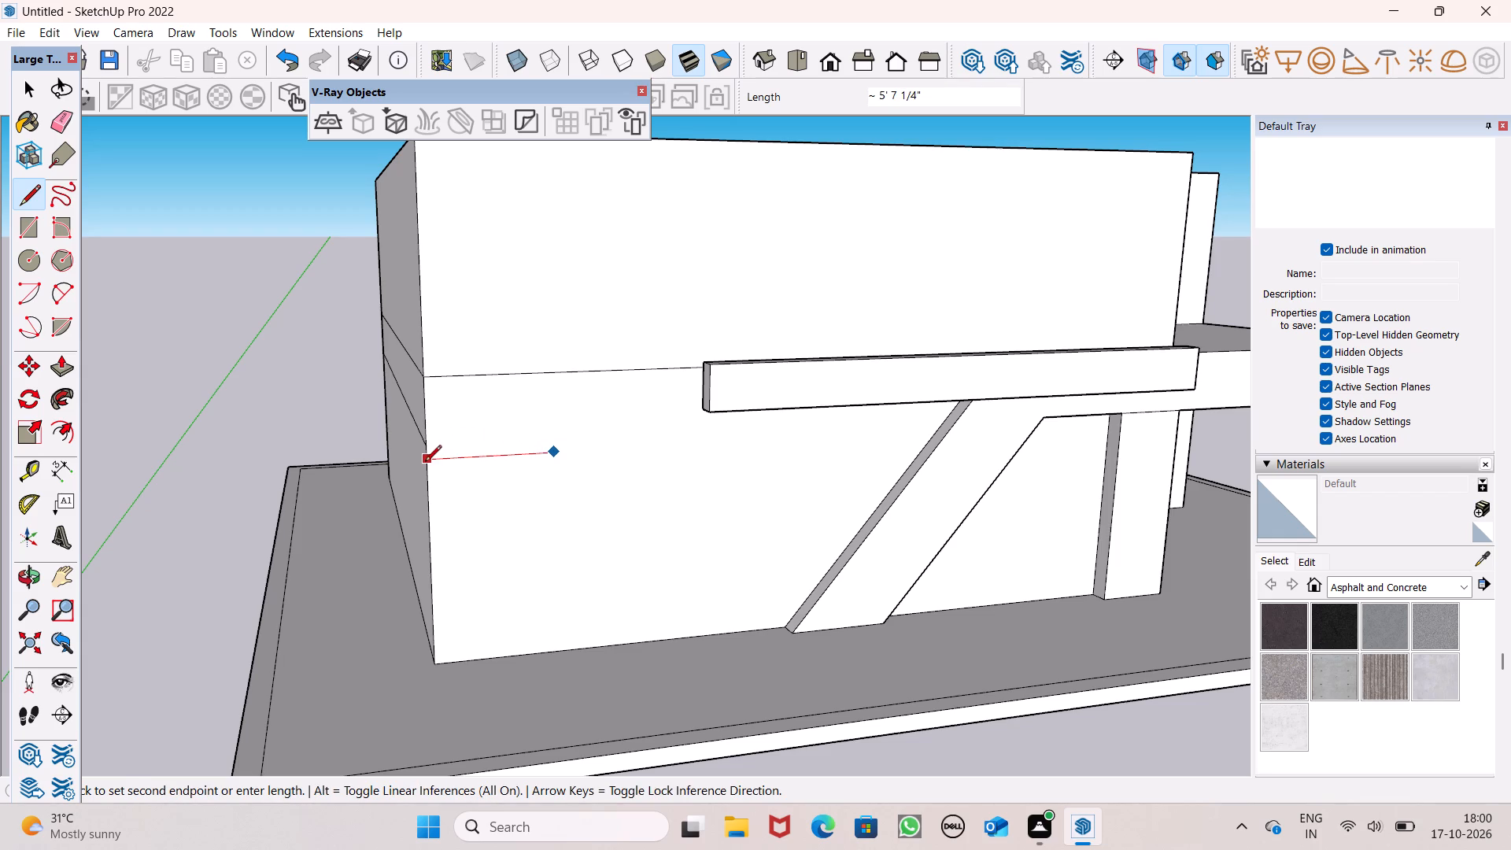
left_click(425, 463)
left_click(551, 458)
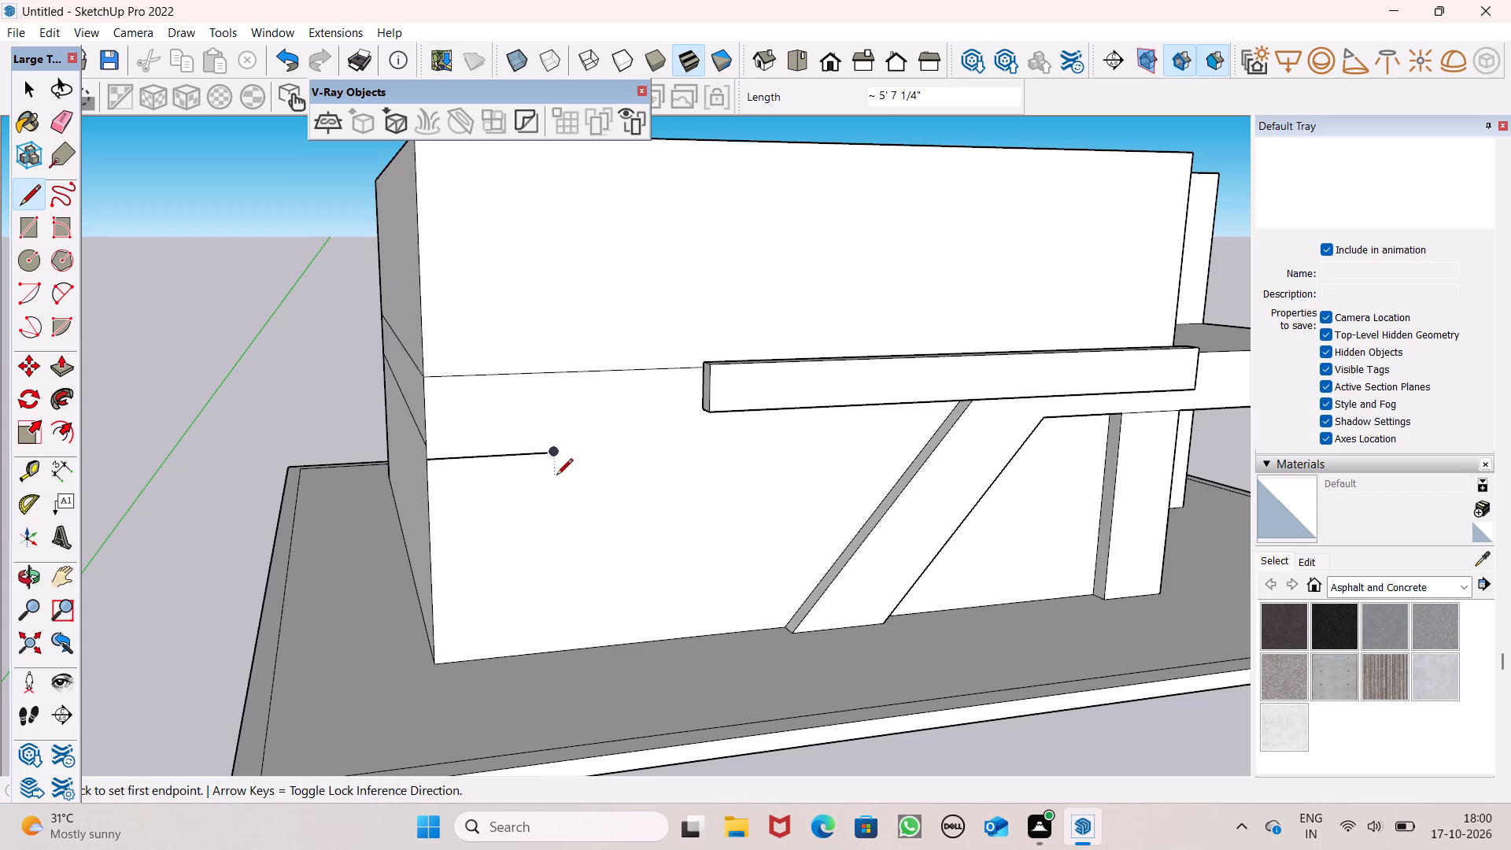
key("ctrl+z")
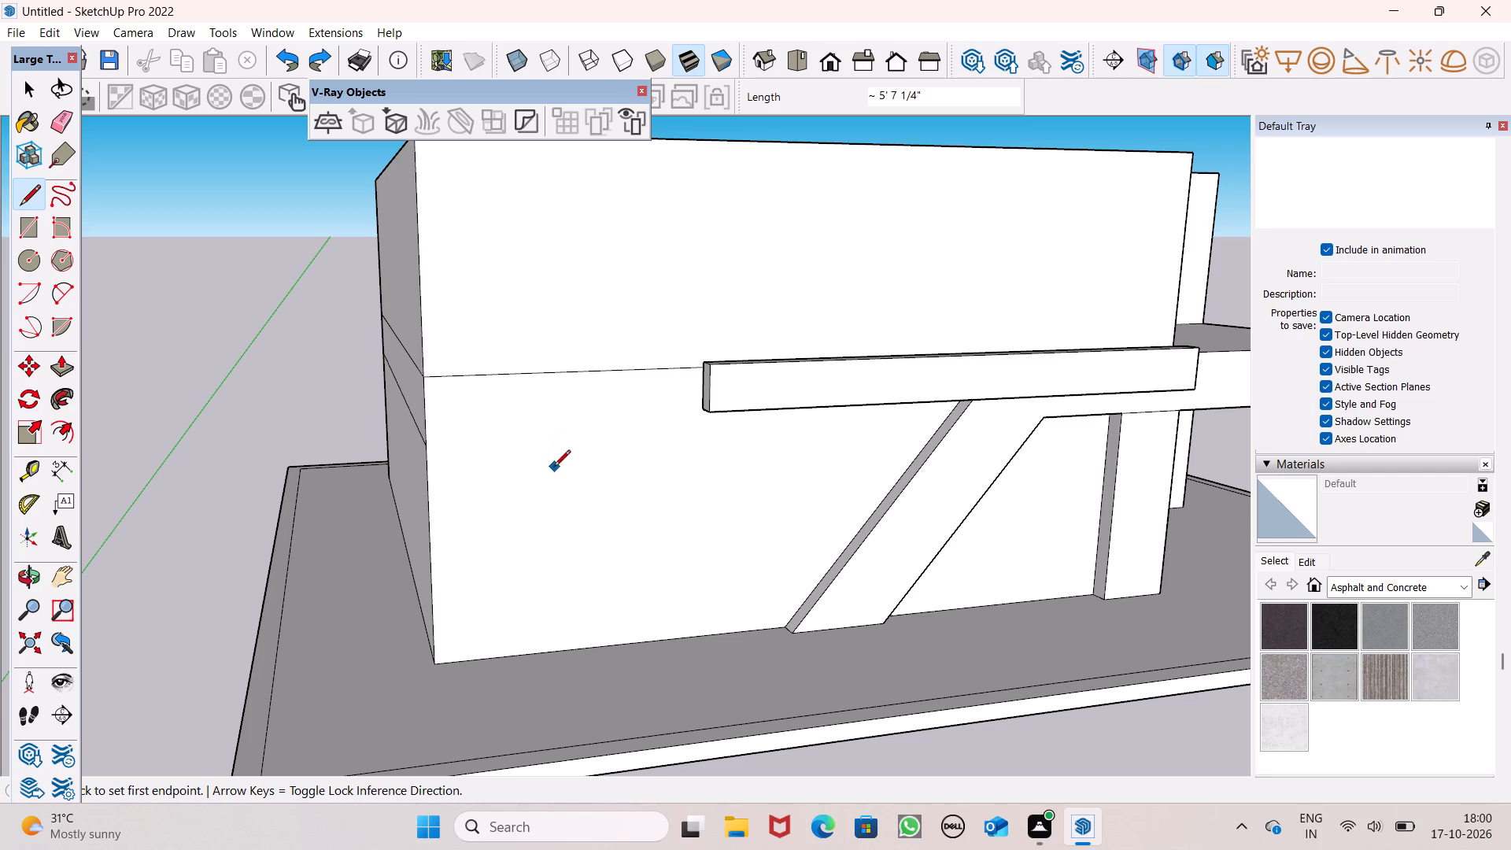
Draw a stepped outline on the front wall: about 4' 11" from the free corner, 1' 6" up, 2' 11 1/2" back, and 12' 8" up to the top edge.
left_click(539, 466)
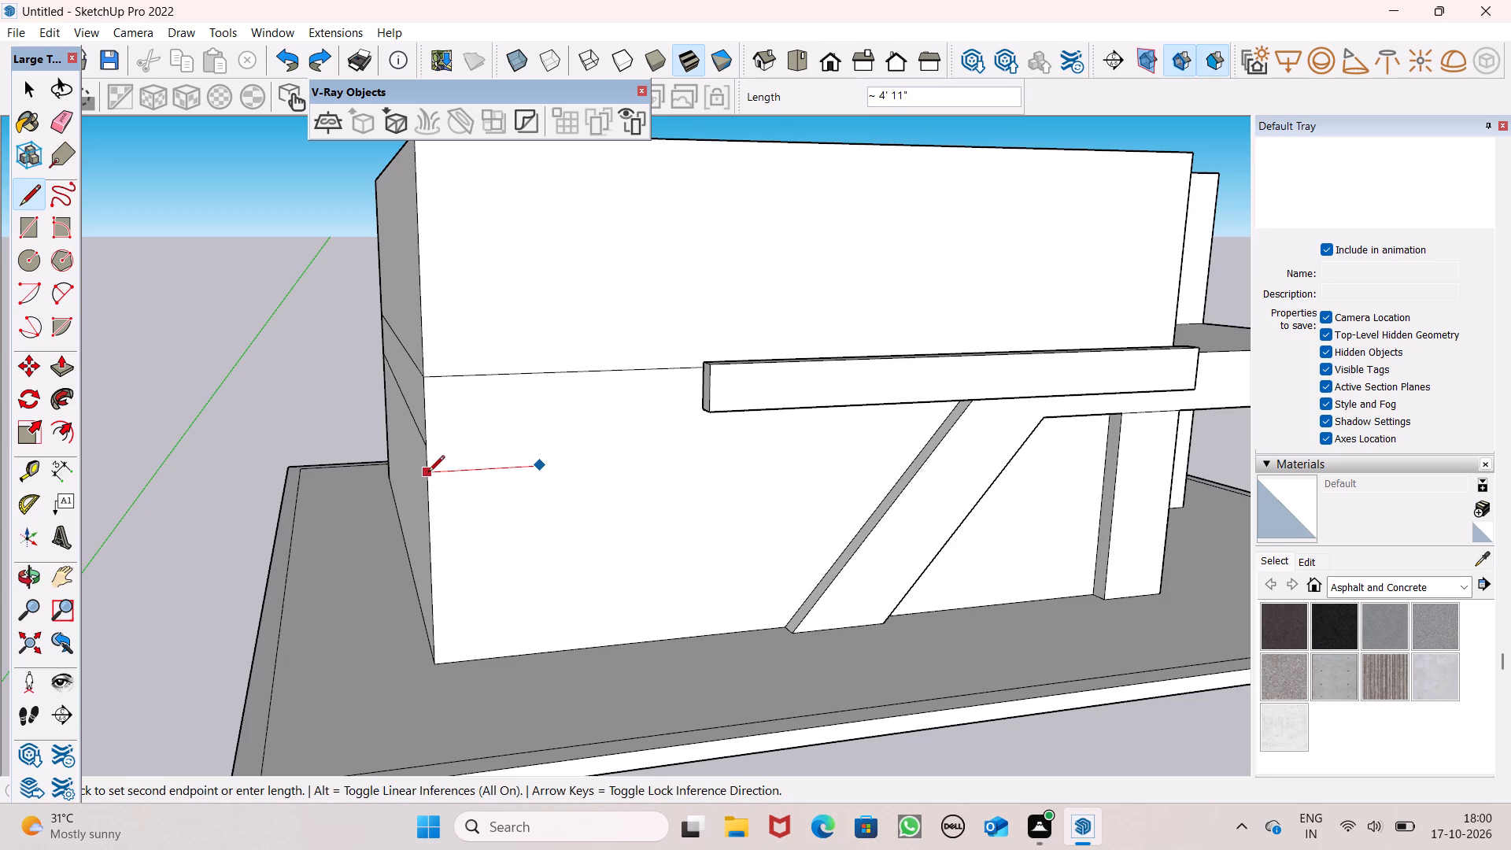
left_click(427, 473)
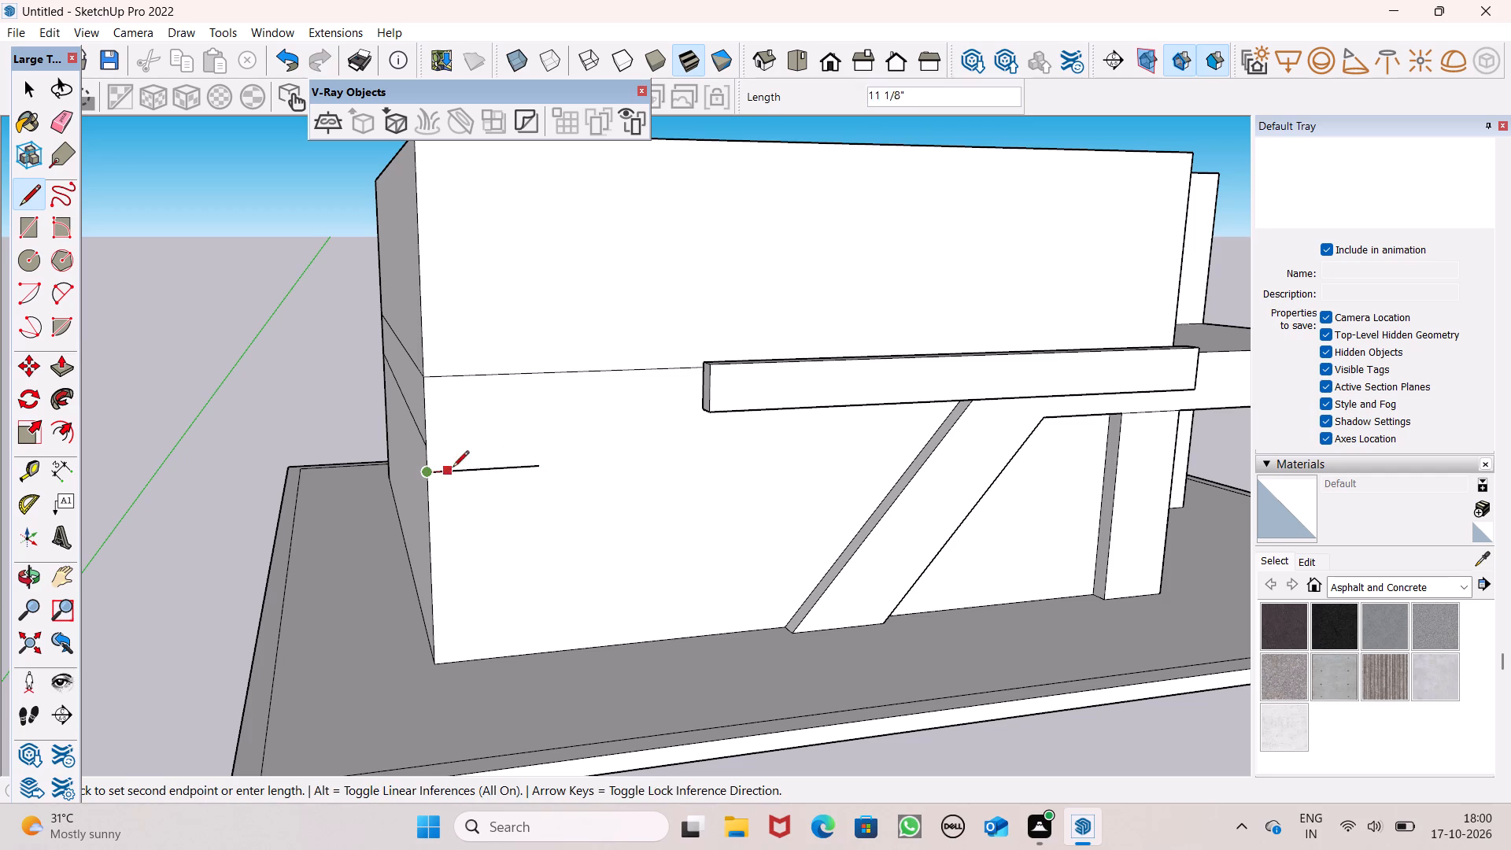
left_click(537, 470)
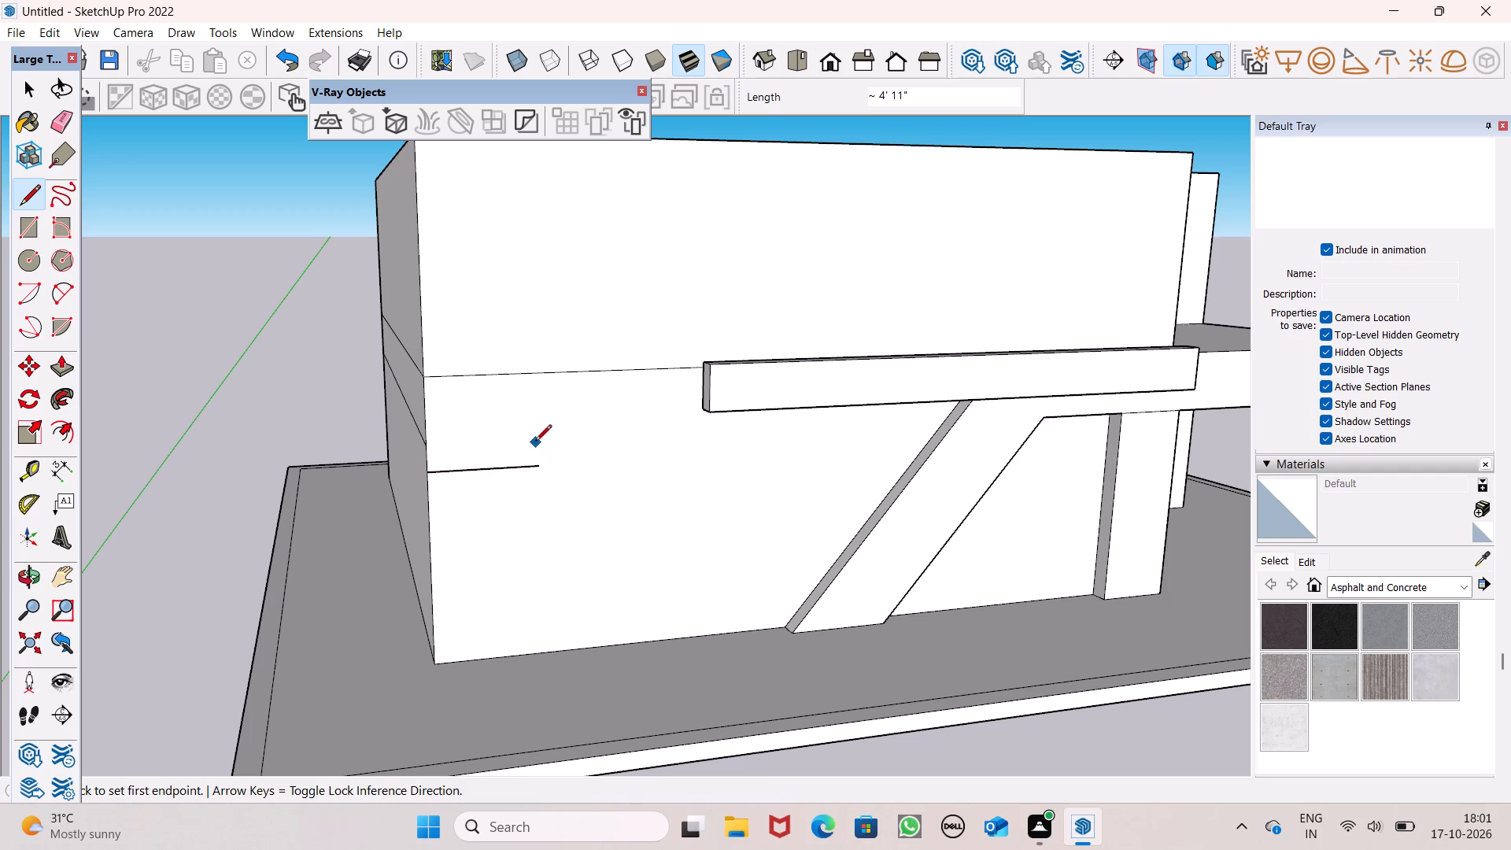
left_click(536, 466)
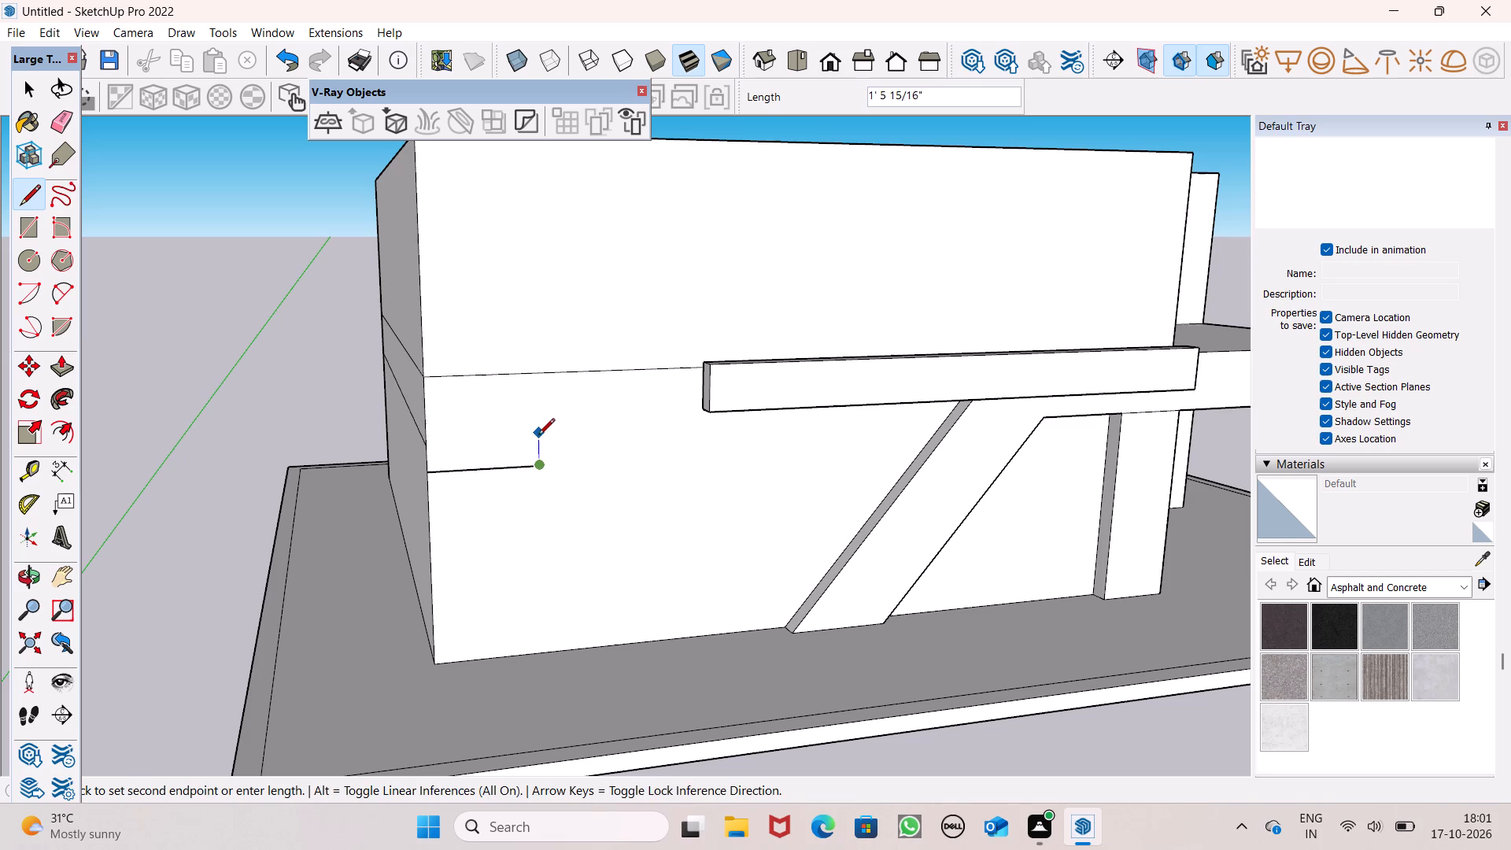
left_click(542, 433)
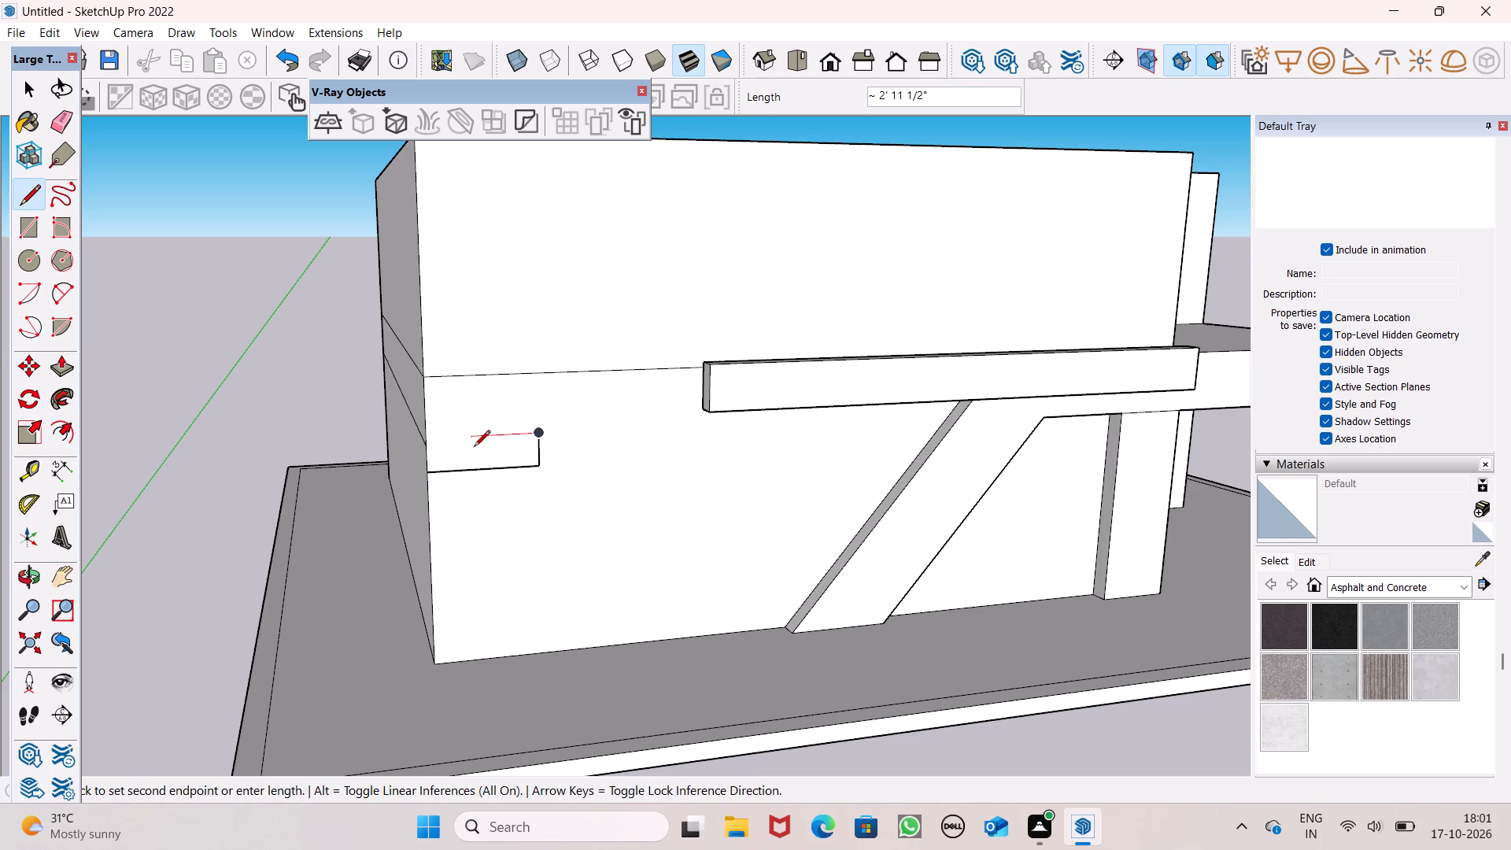
left_click(470, 448)
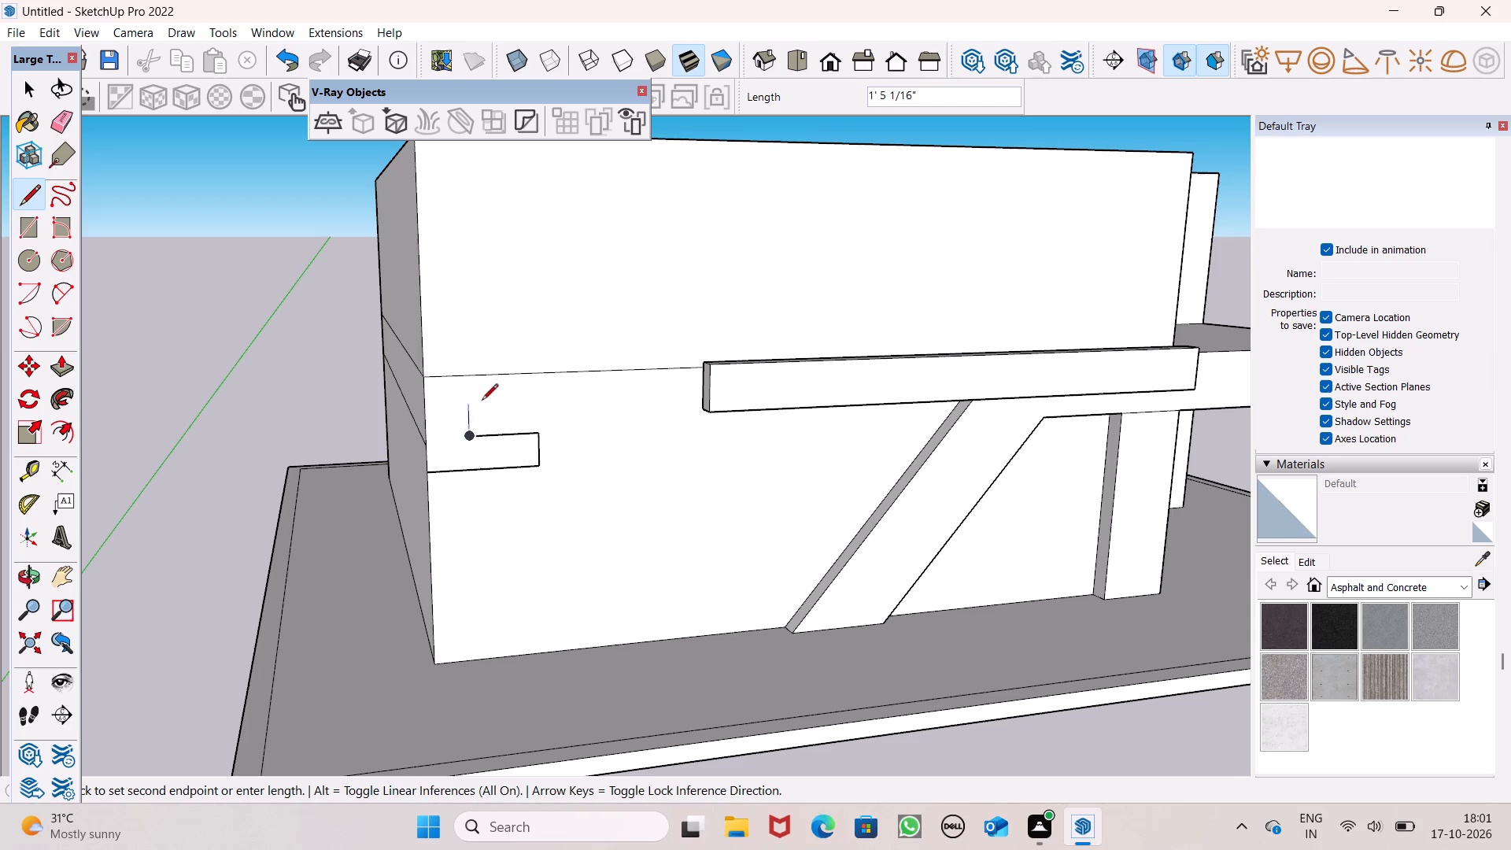
scroll(463, 363, "down", 4)
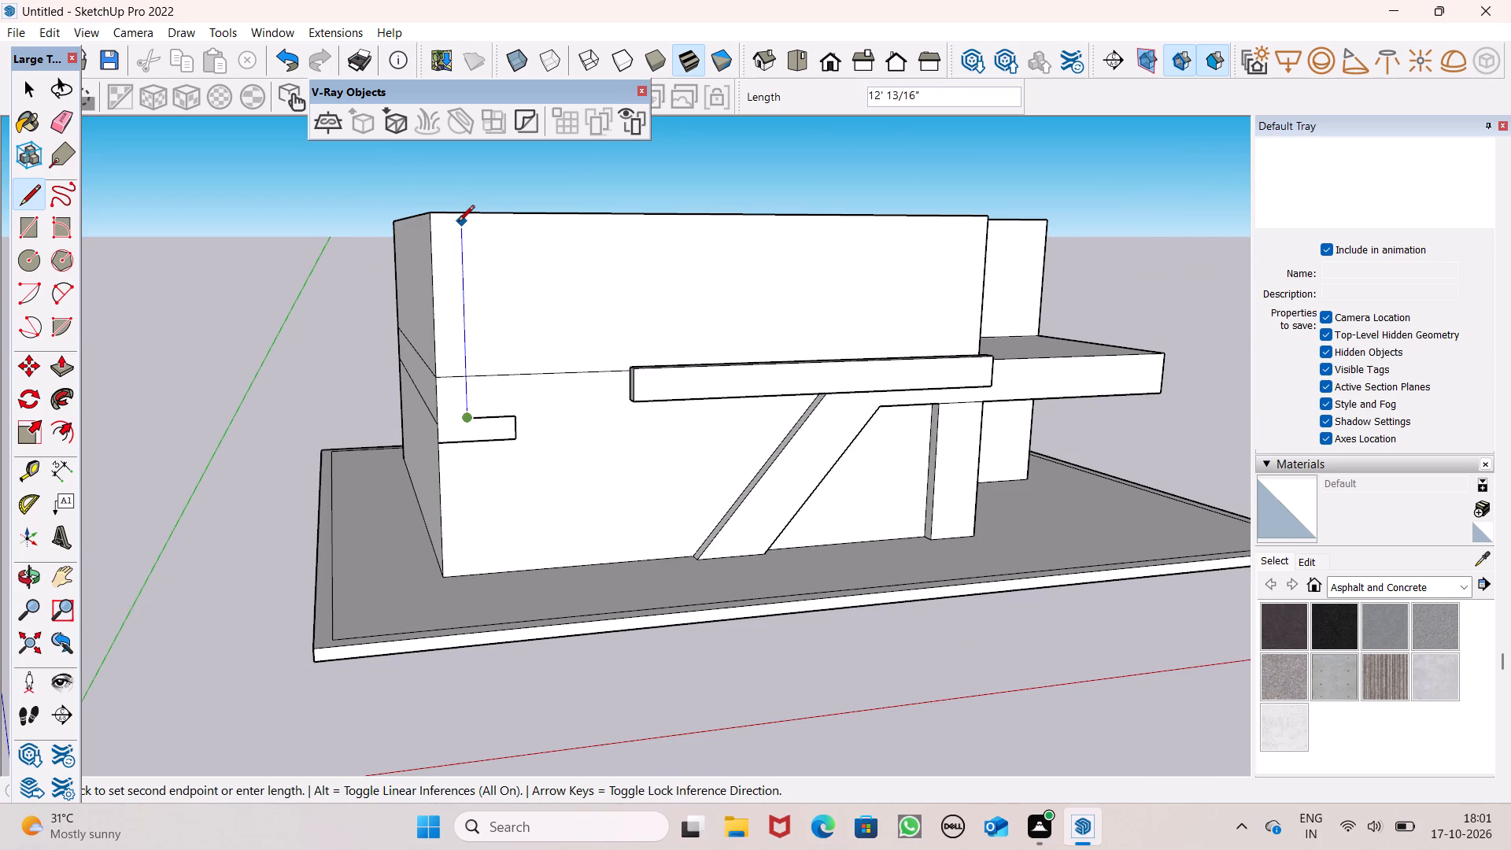
left_click(459, 214)
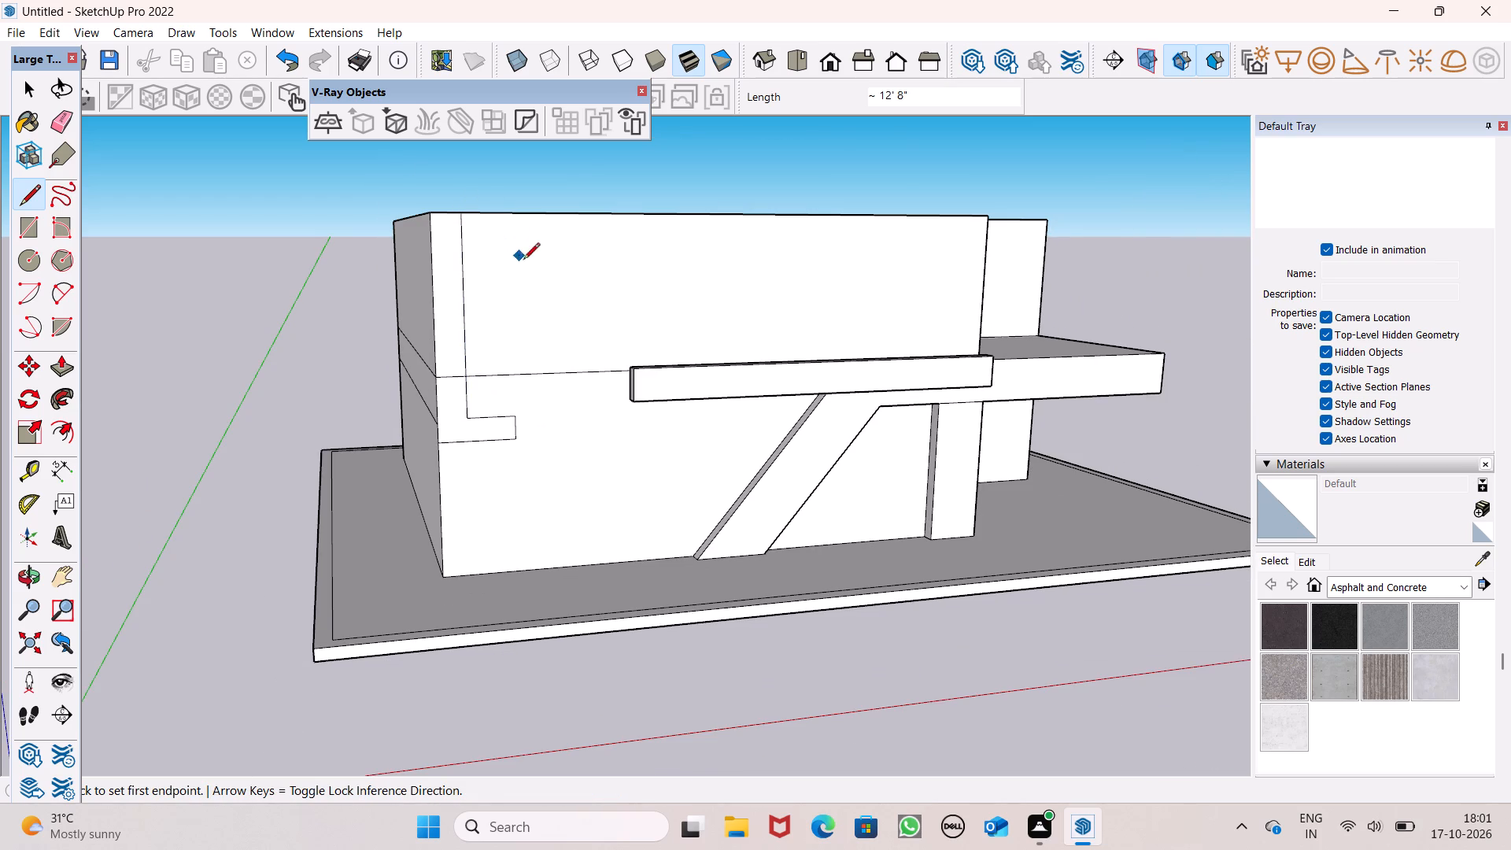
key("space")
Examine the front facade with the stepped outline and raised strip from several distances and viewing angles.
scroll(421, 277, "down", 1)
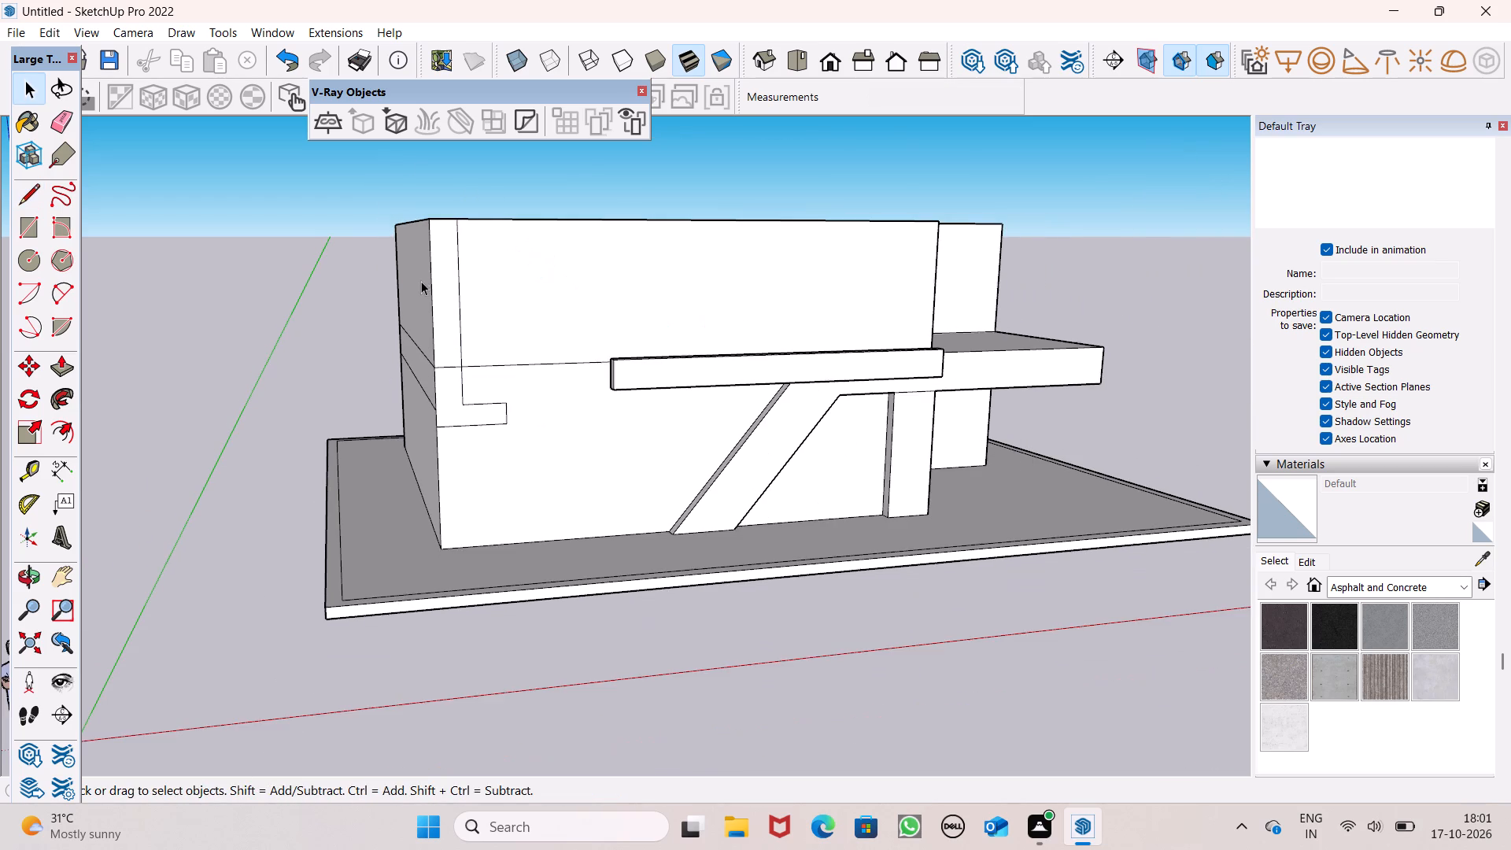
middle_click_drag(420, 284, 384, 365)
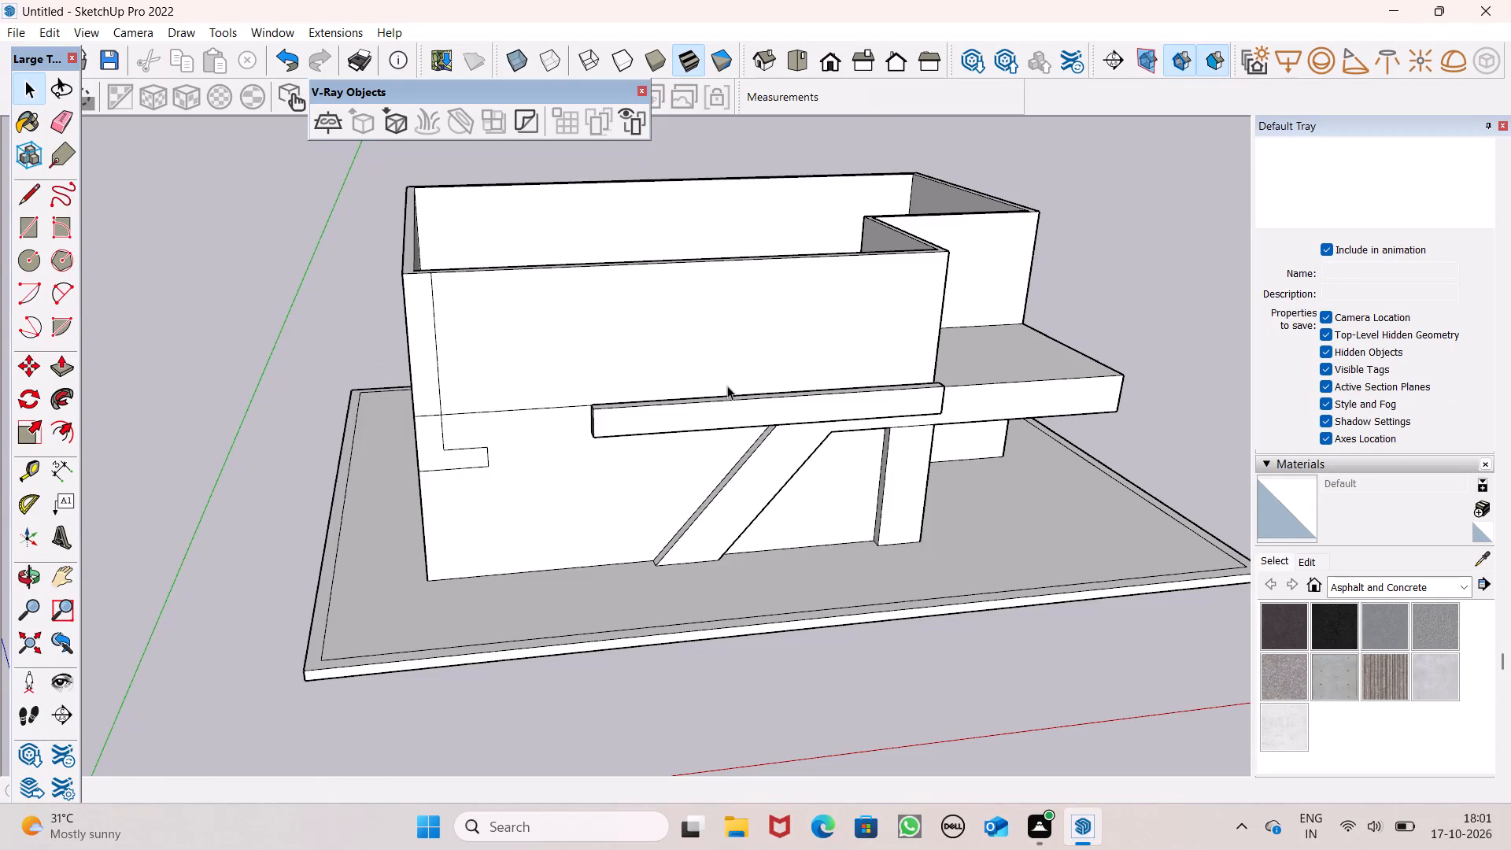
scroll(727, 386, "down", 1)
middle_click_drag(778, 443, 728, 371)
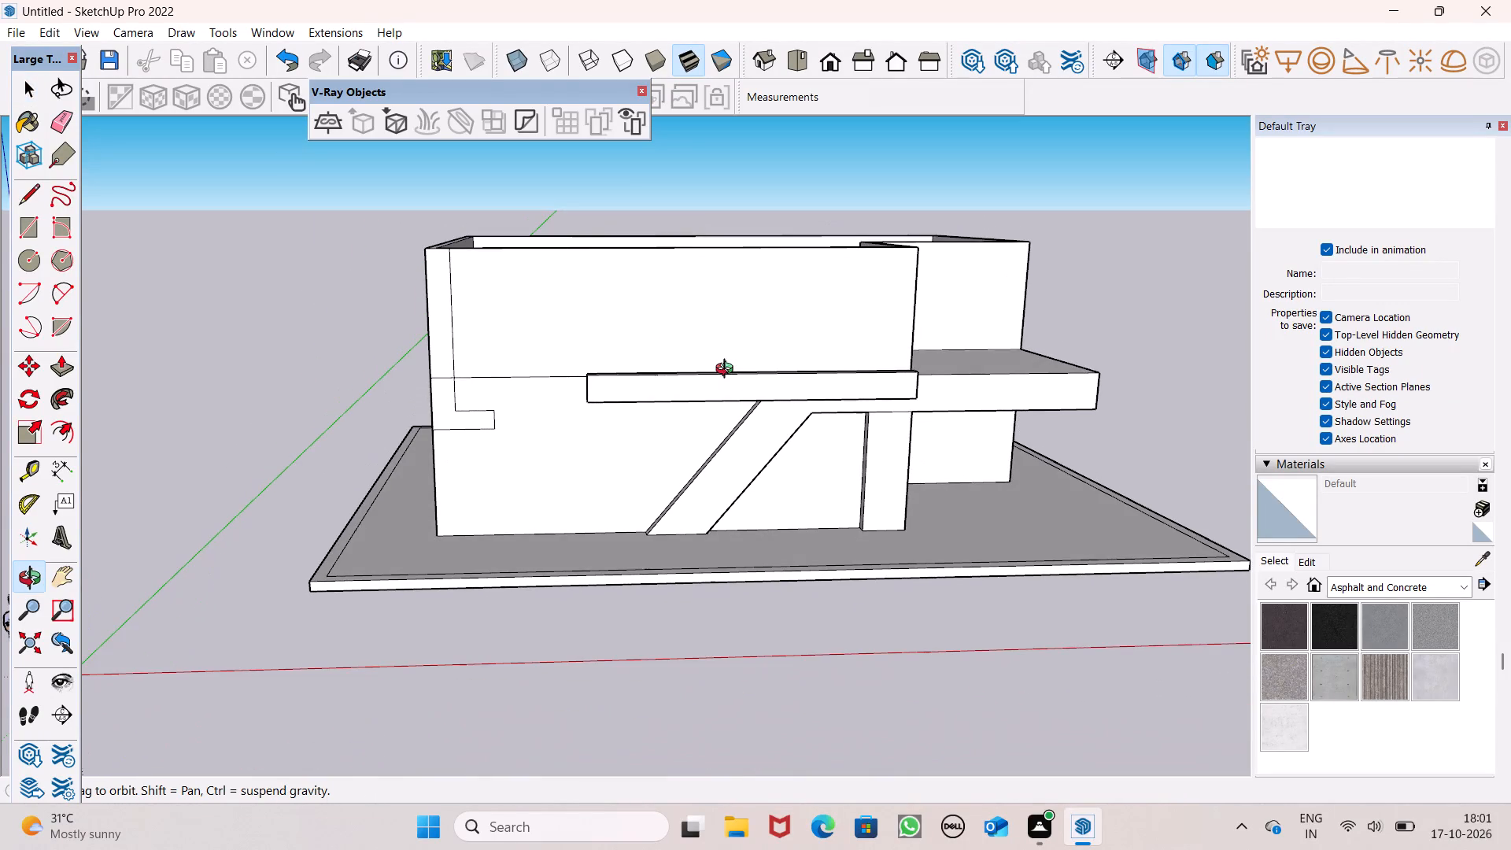
middle_click_drag(728, 371, 735, 357)
scroll(722, 386, "up", 1)
middle_click_drag(704, 393, 704, 370)
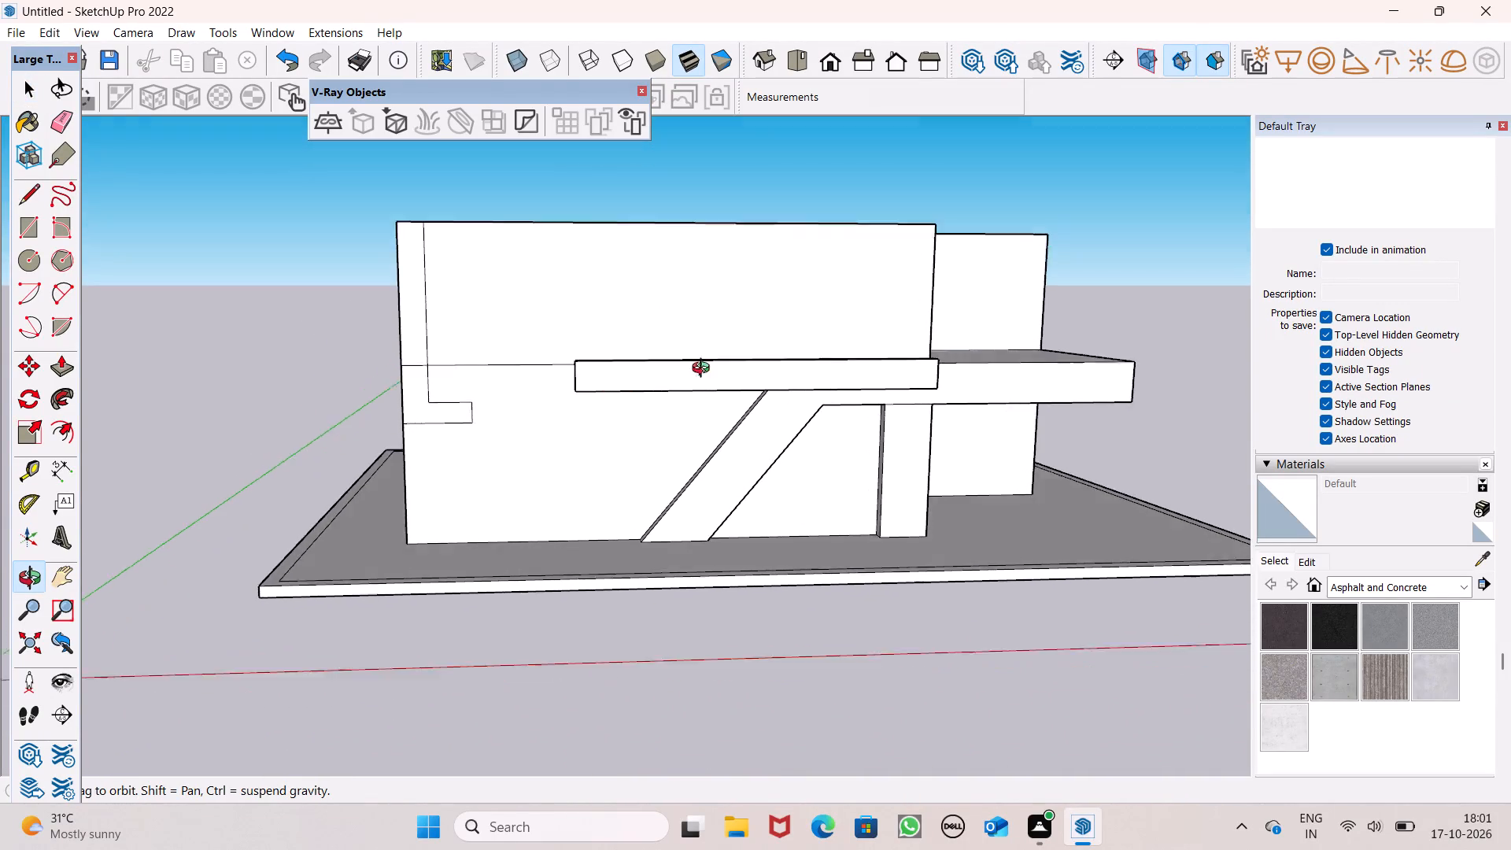
middle_click_drag(704, 370, 713, 346)
scroll(712, 349, "up", 1)
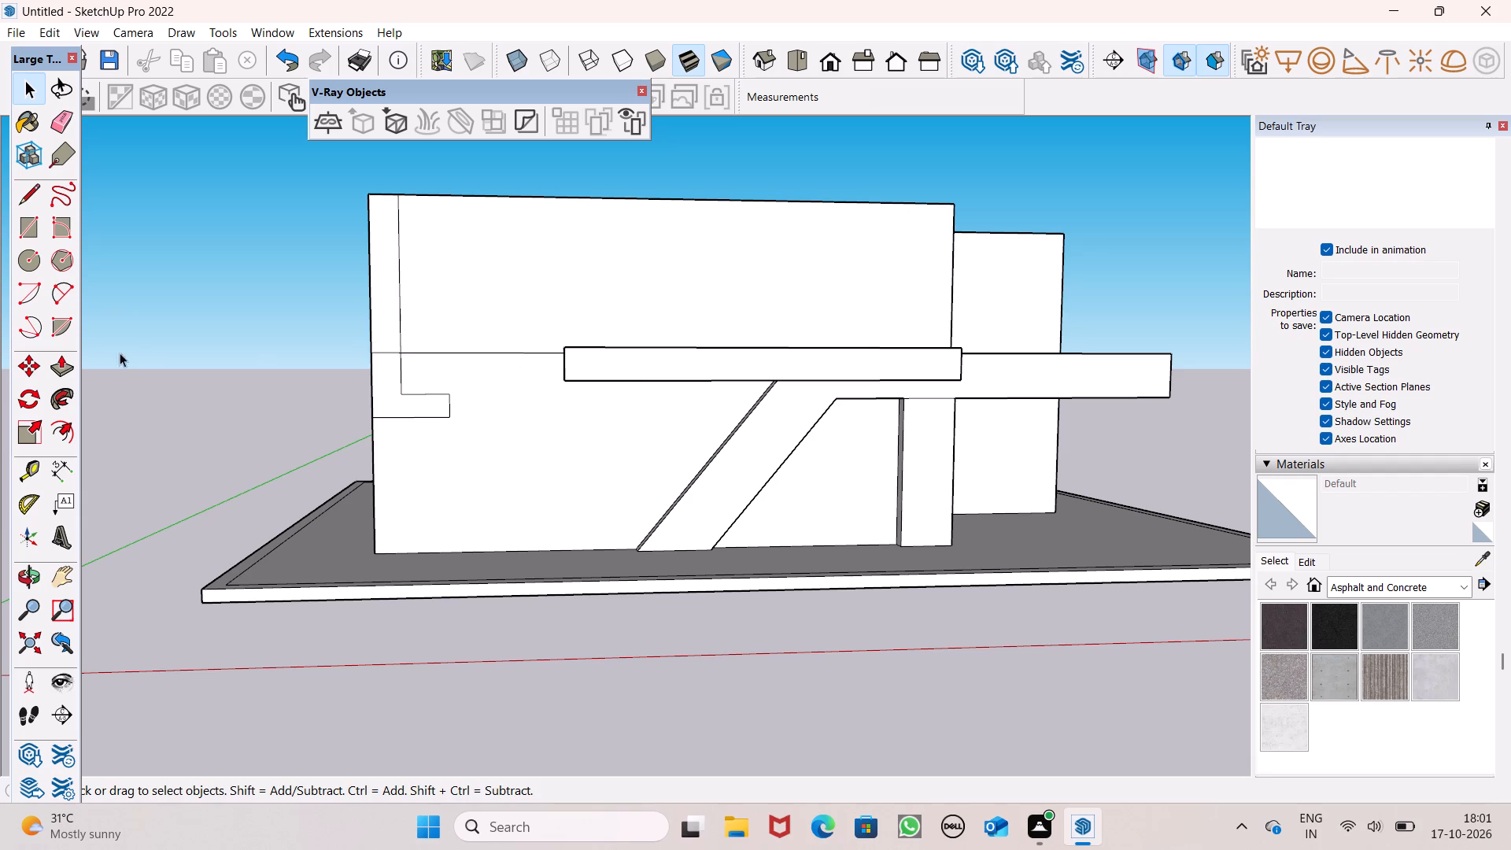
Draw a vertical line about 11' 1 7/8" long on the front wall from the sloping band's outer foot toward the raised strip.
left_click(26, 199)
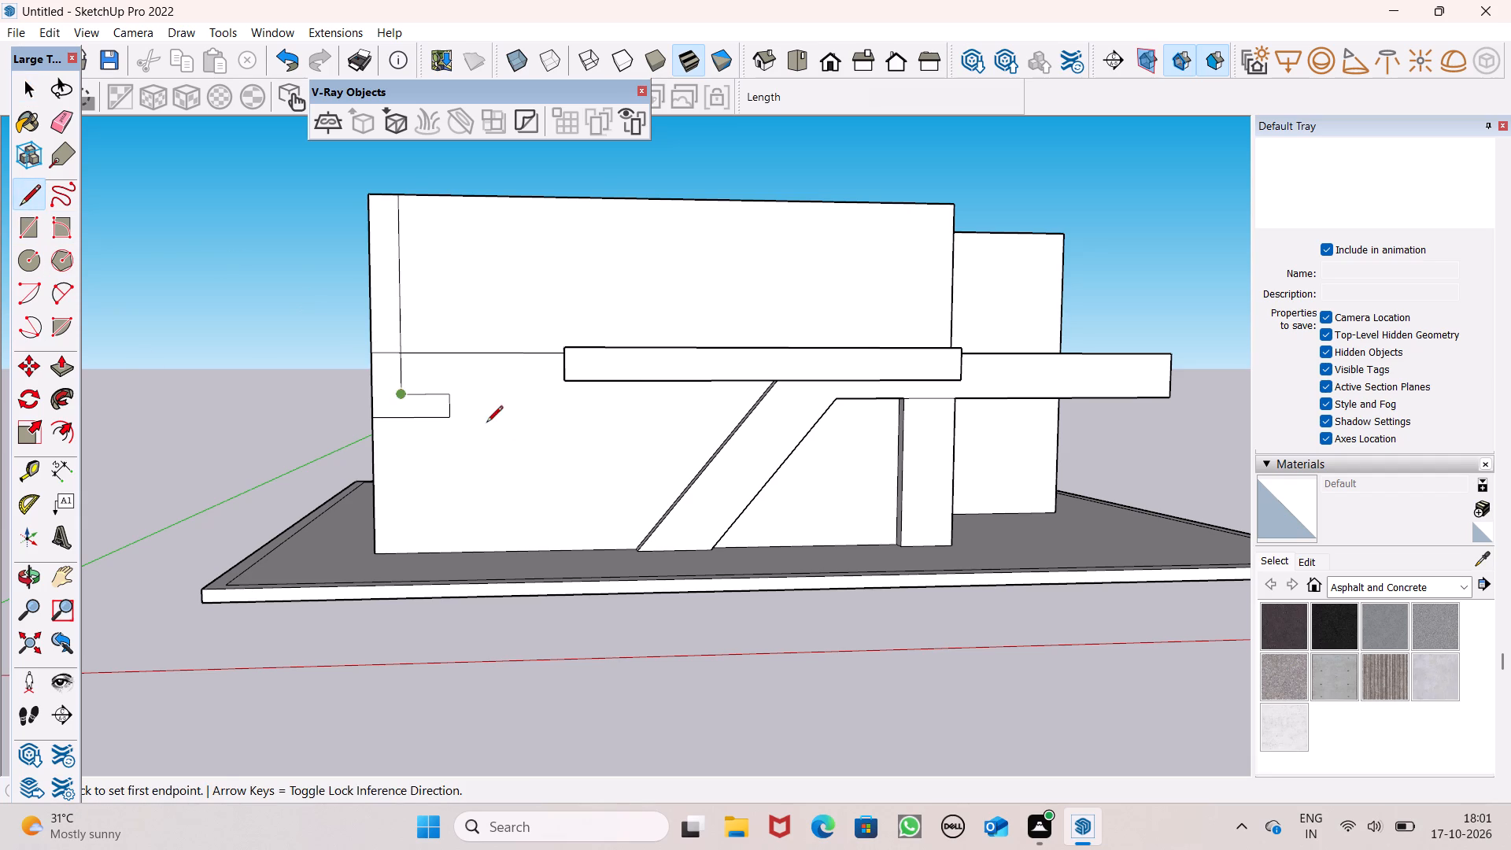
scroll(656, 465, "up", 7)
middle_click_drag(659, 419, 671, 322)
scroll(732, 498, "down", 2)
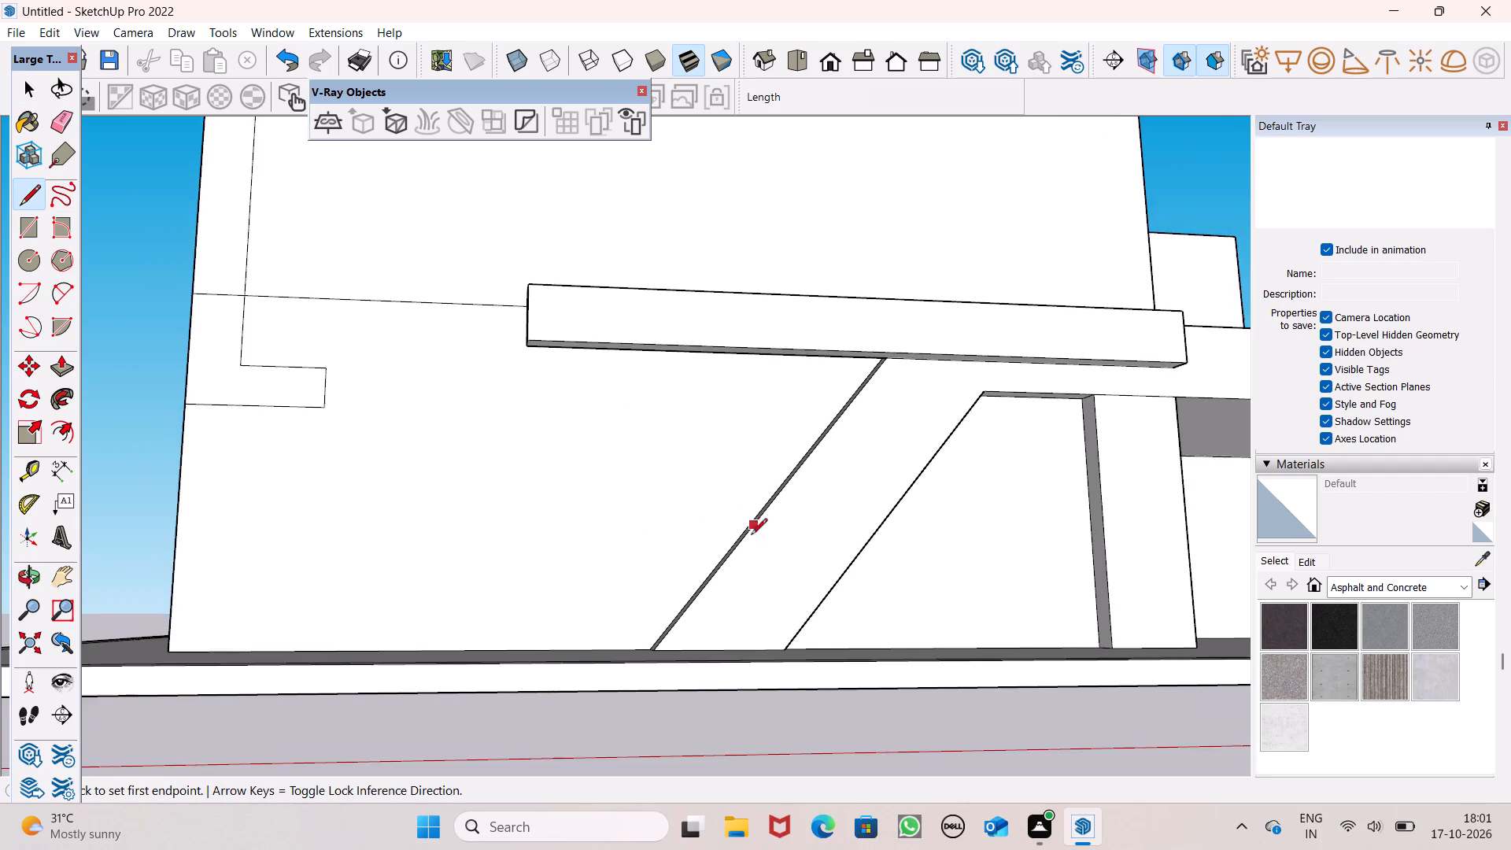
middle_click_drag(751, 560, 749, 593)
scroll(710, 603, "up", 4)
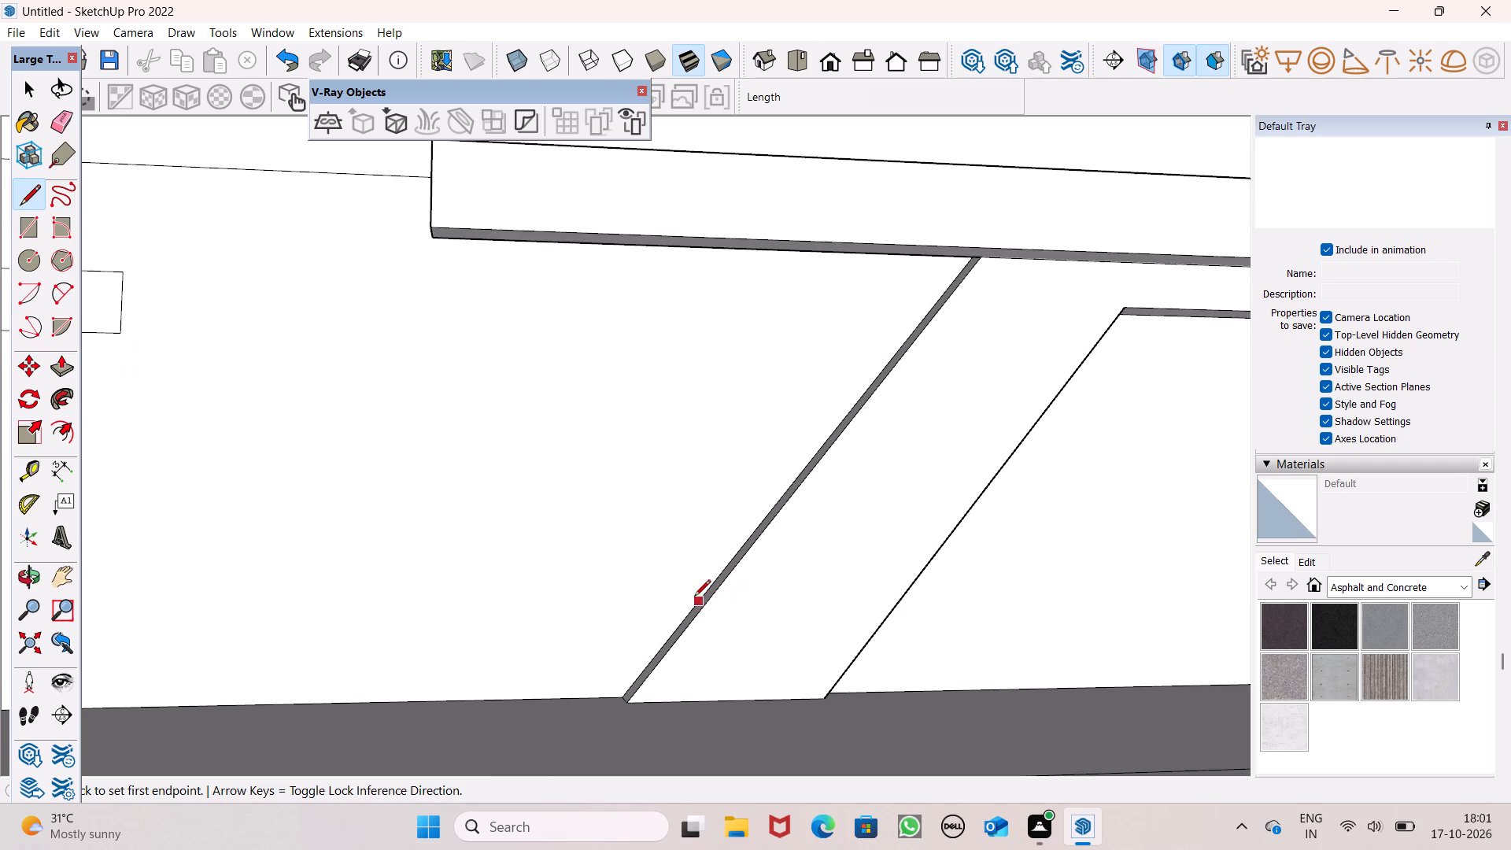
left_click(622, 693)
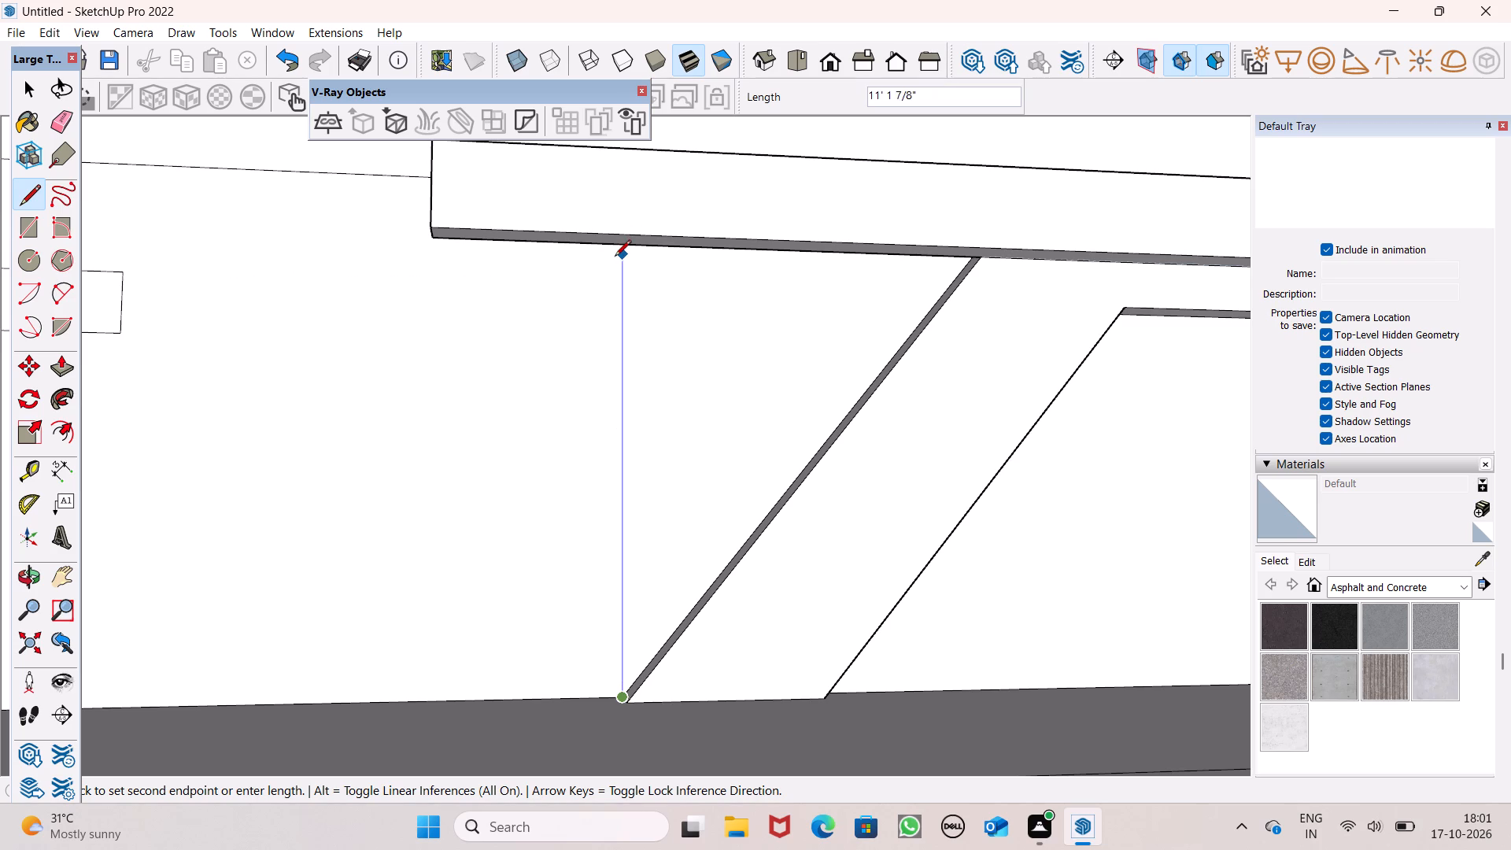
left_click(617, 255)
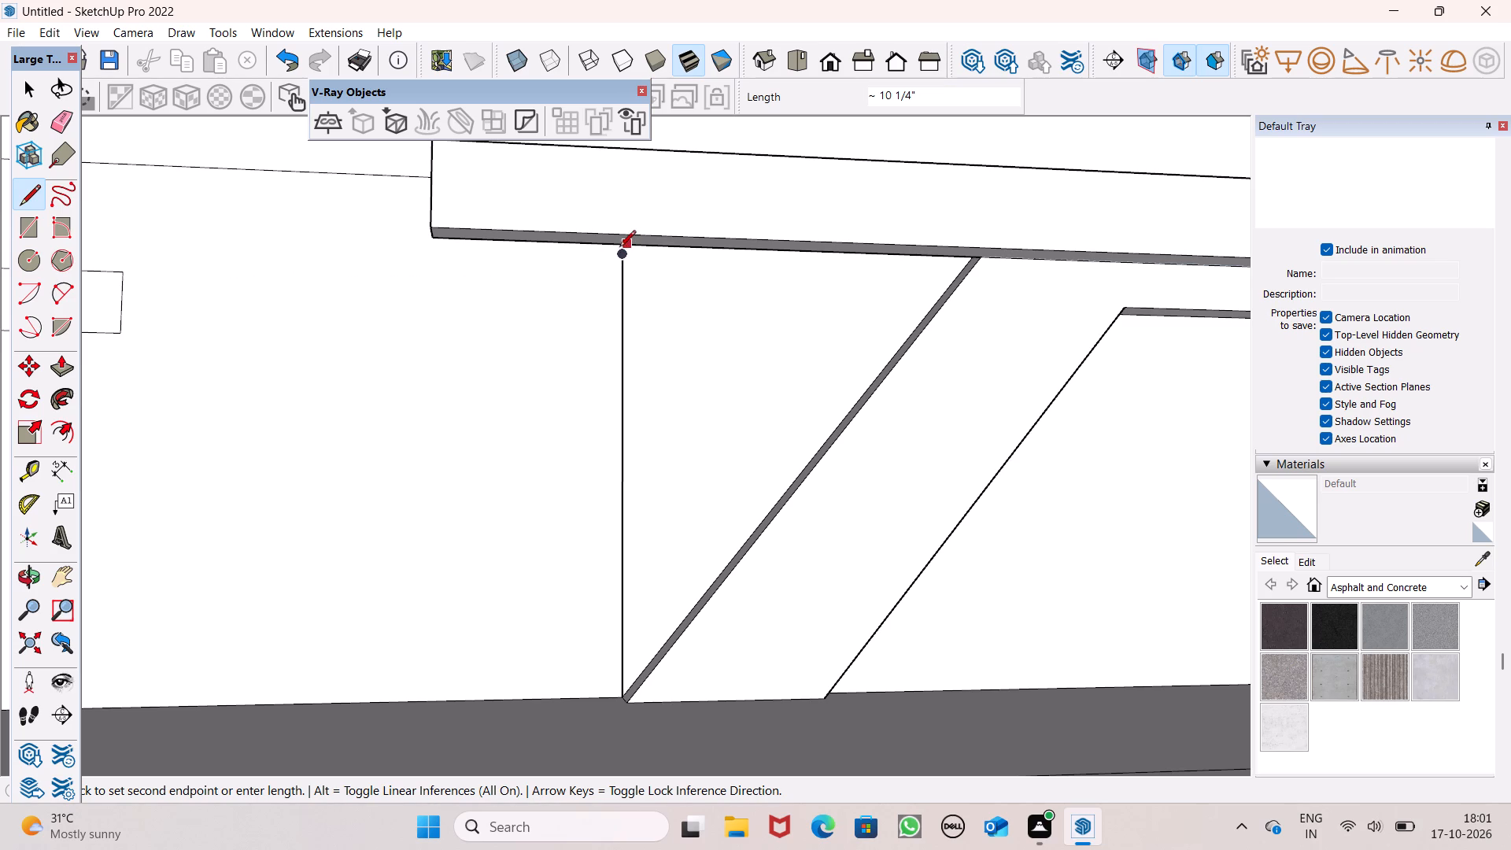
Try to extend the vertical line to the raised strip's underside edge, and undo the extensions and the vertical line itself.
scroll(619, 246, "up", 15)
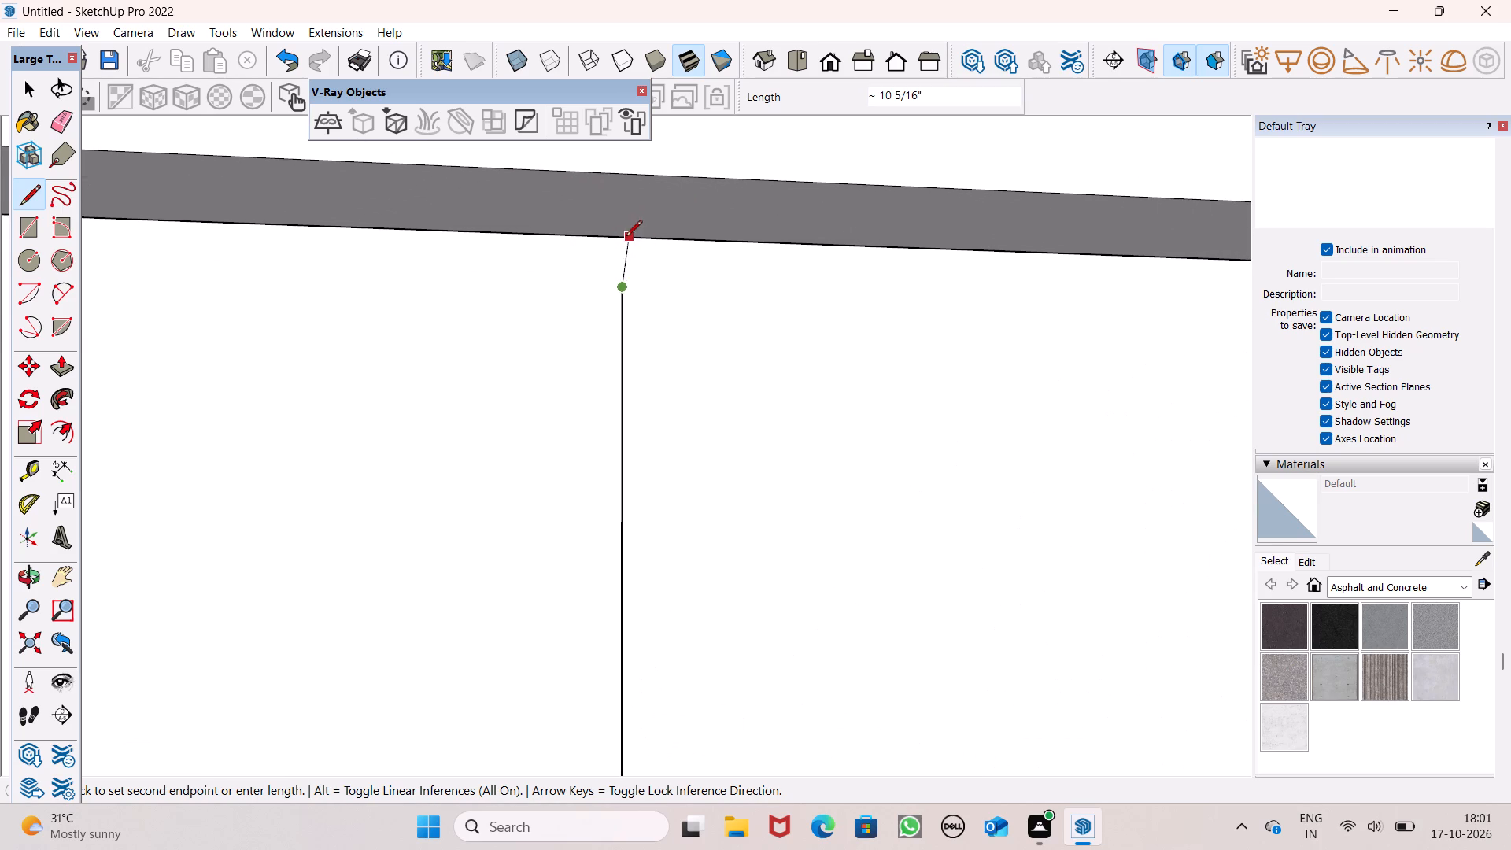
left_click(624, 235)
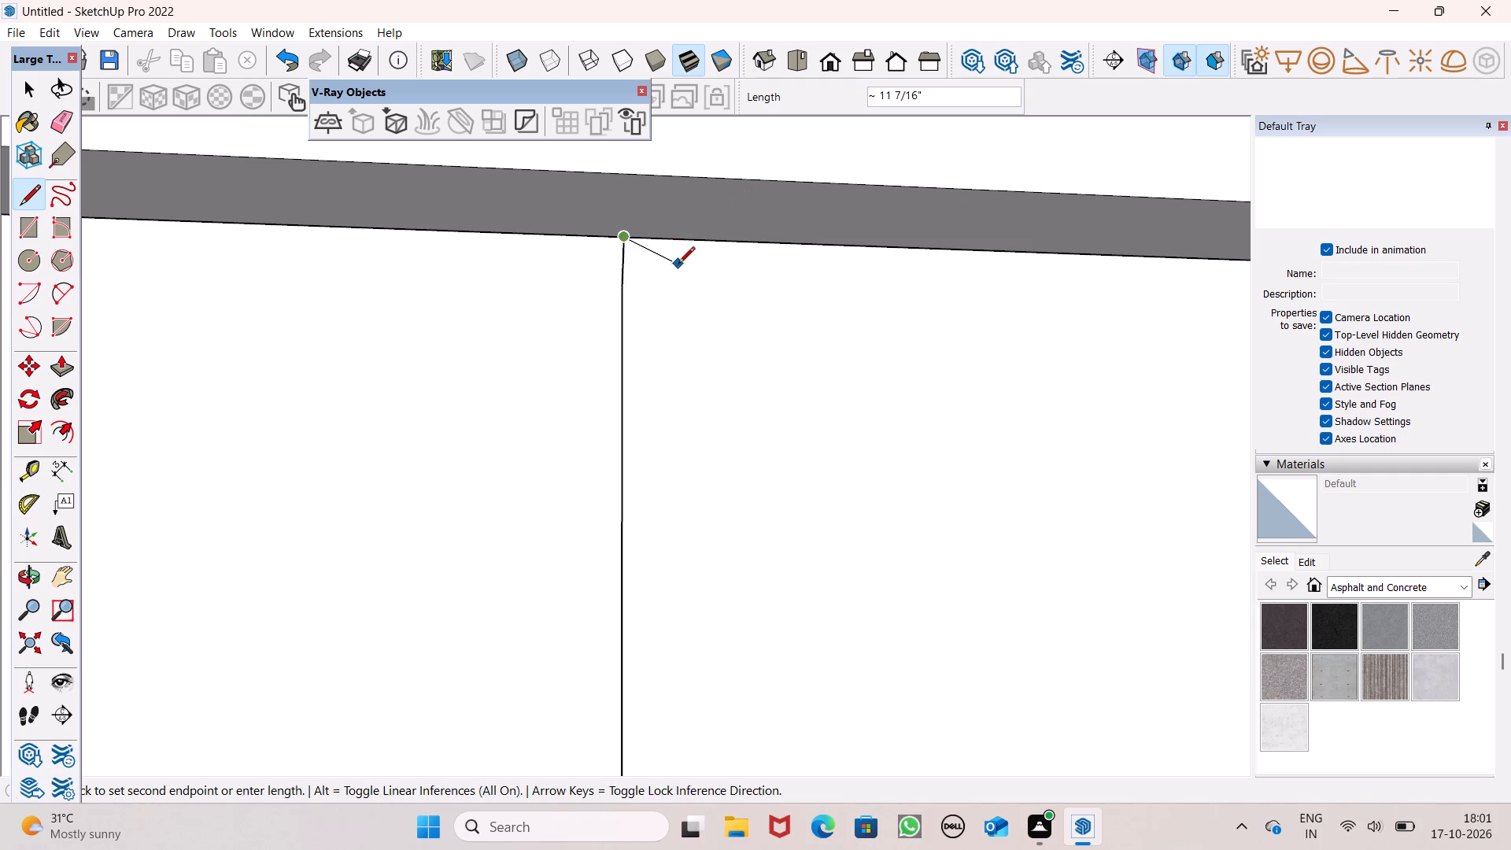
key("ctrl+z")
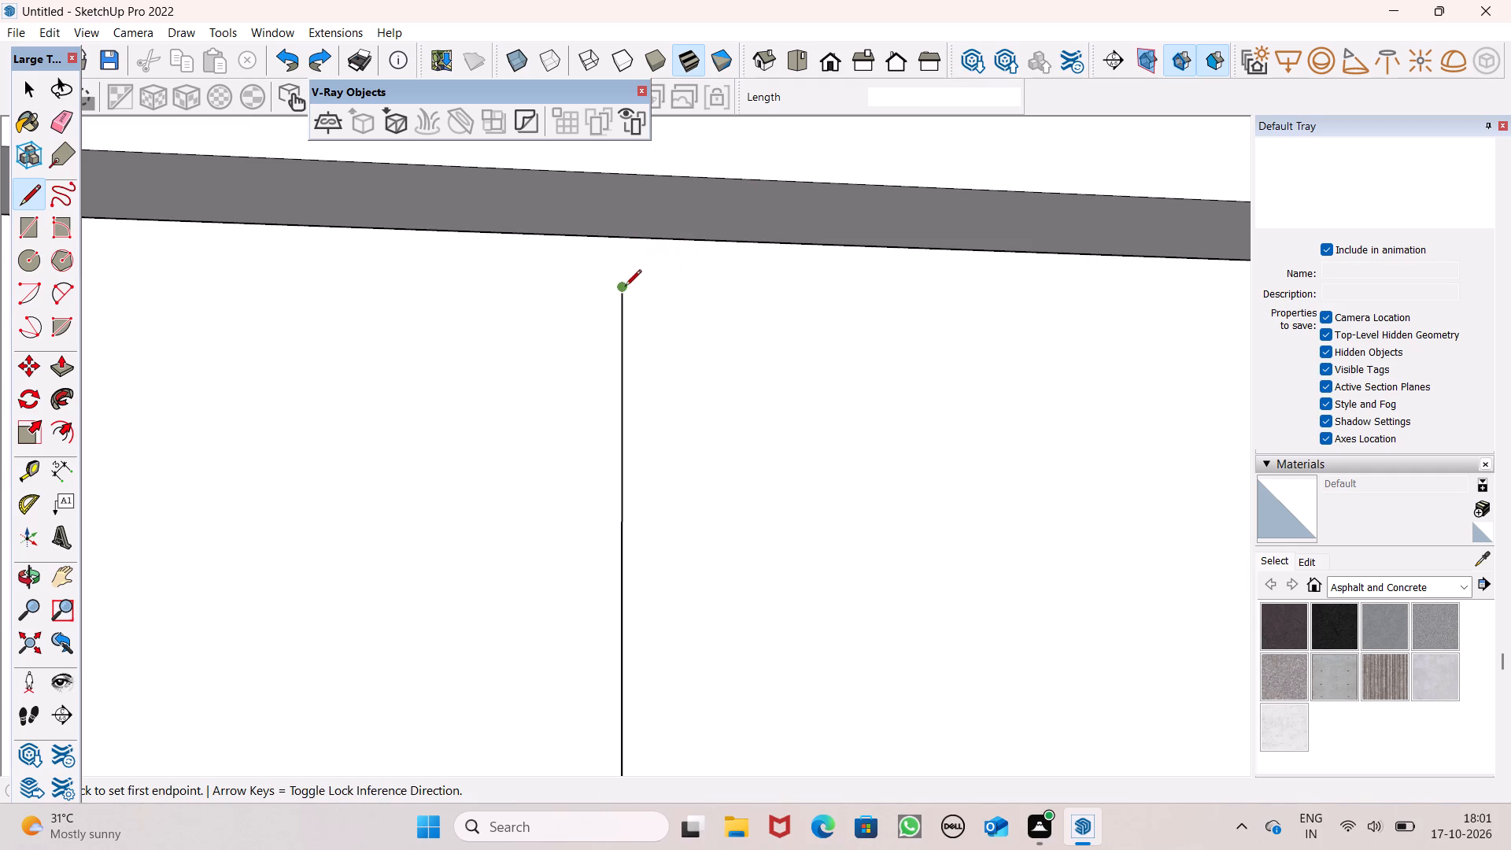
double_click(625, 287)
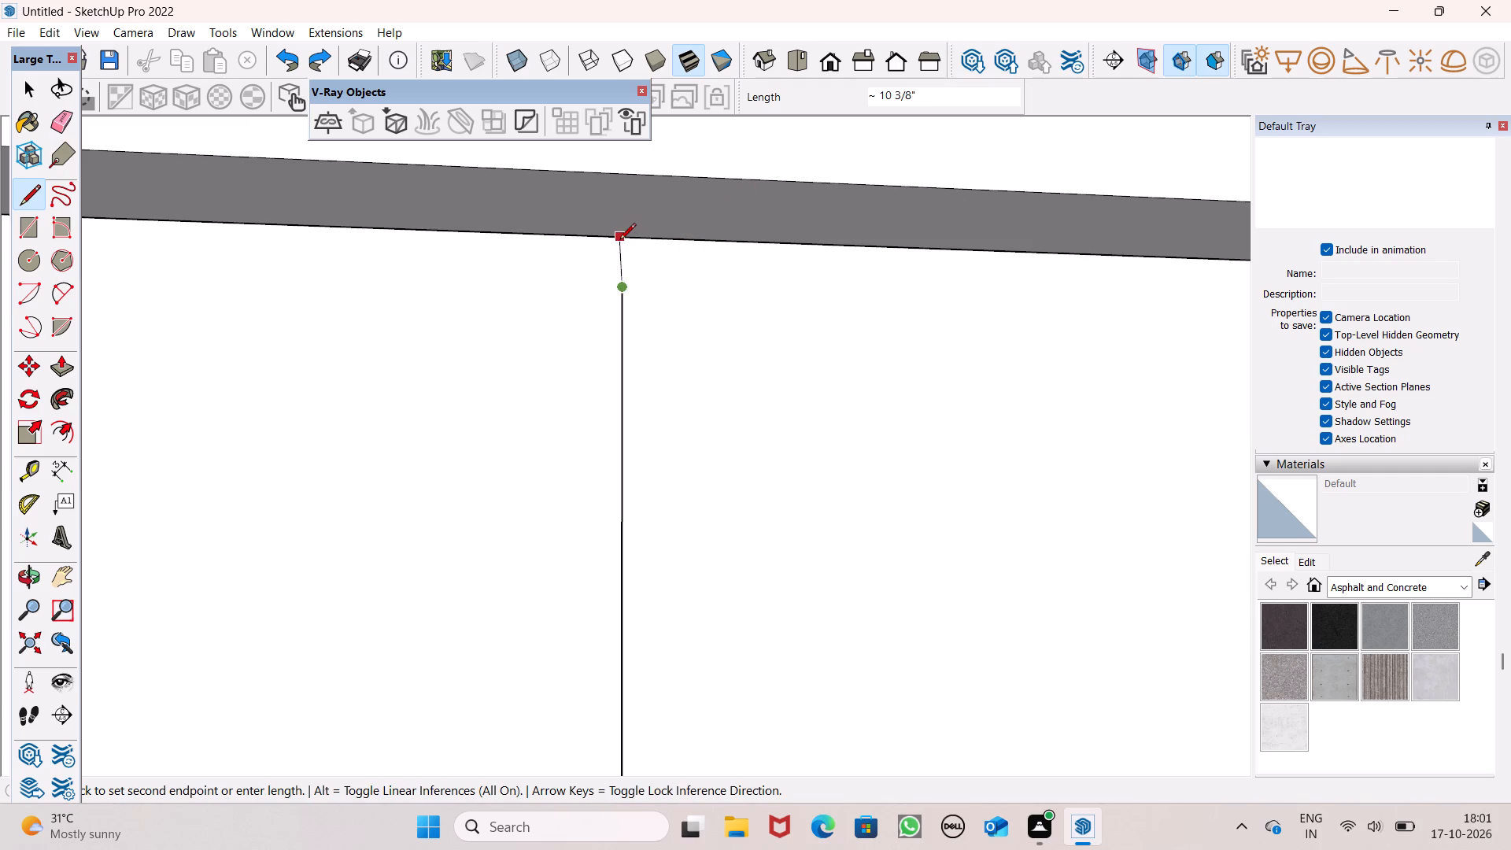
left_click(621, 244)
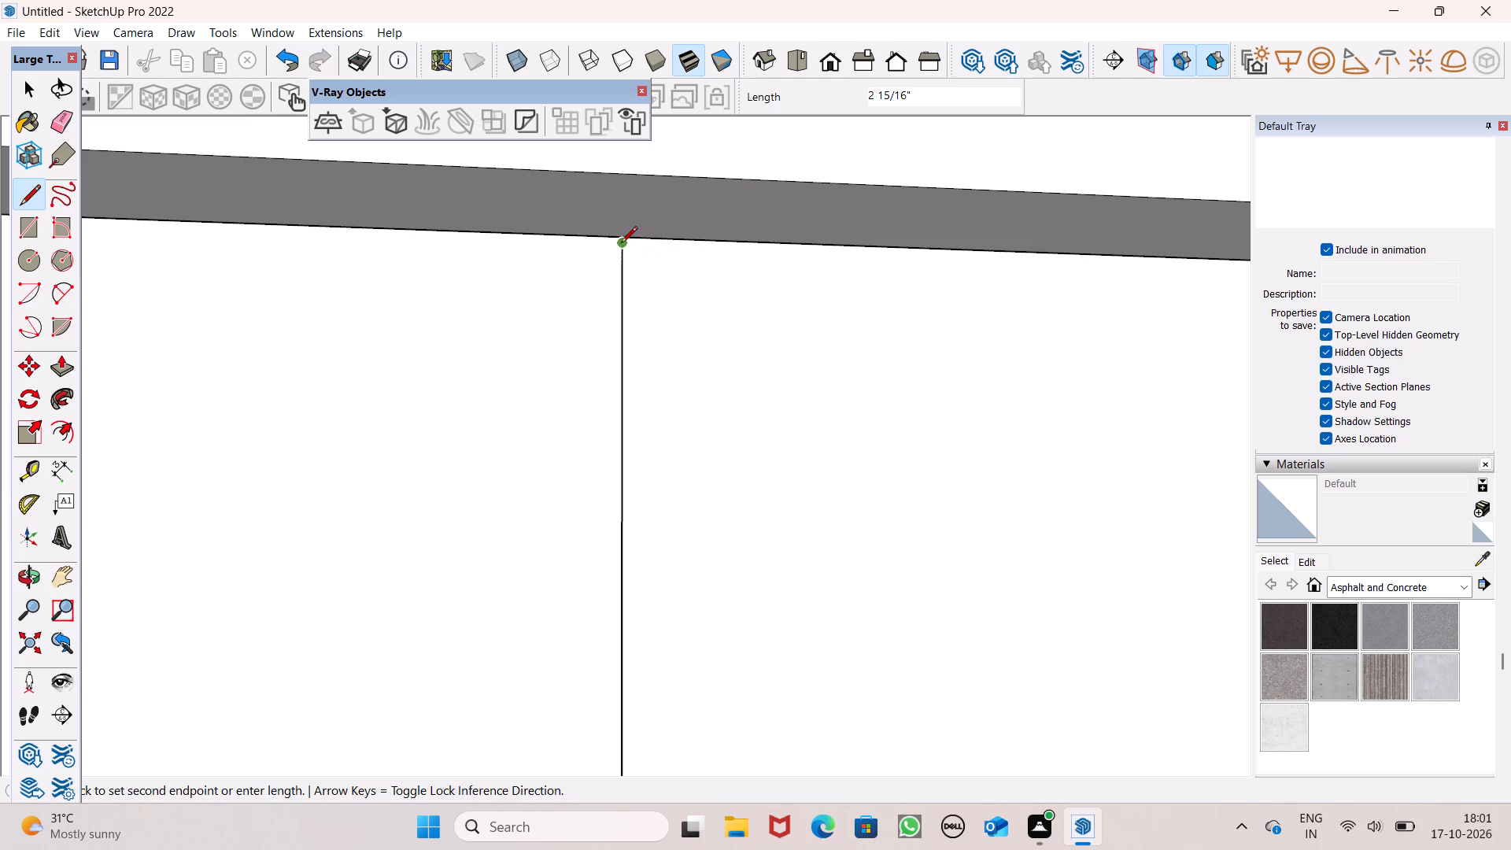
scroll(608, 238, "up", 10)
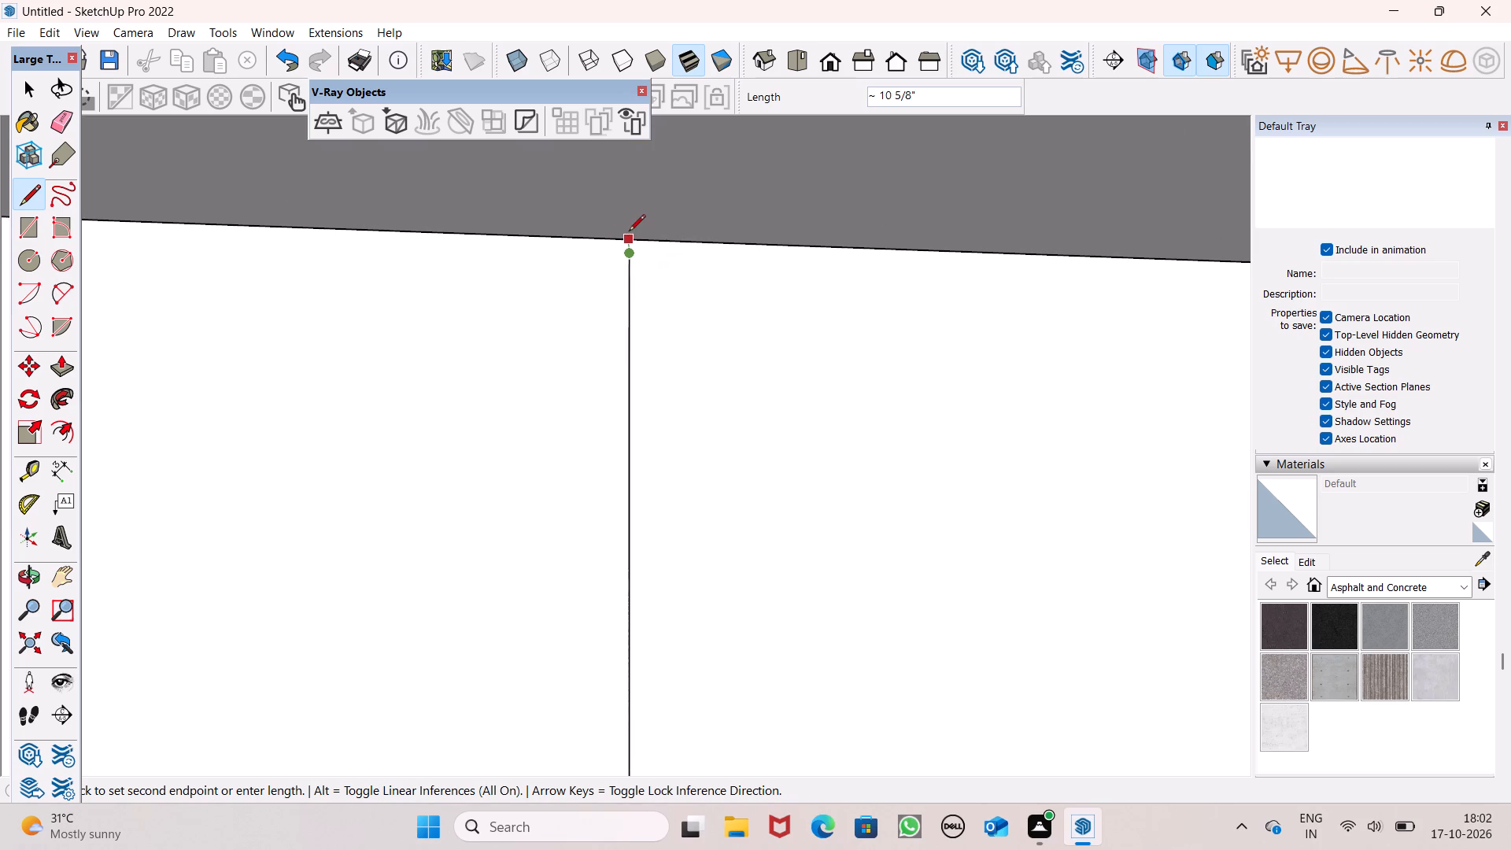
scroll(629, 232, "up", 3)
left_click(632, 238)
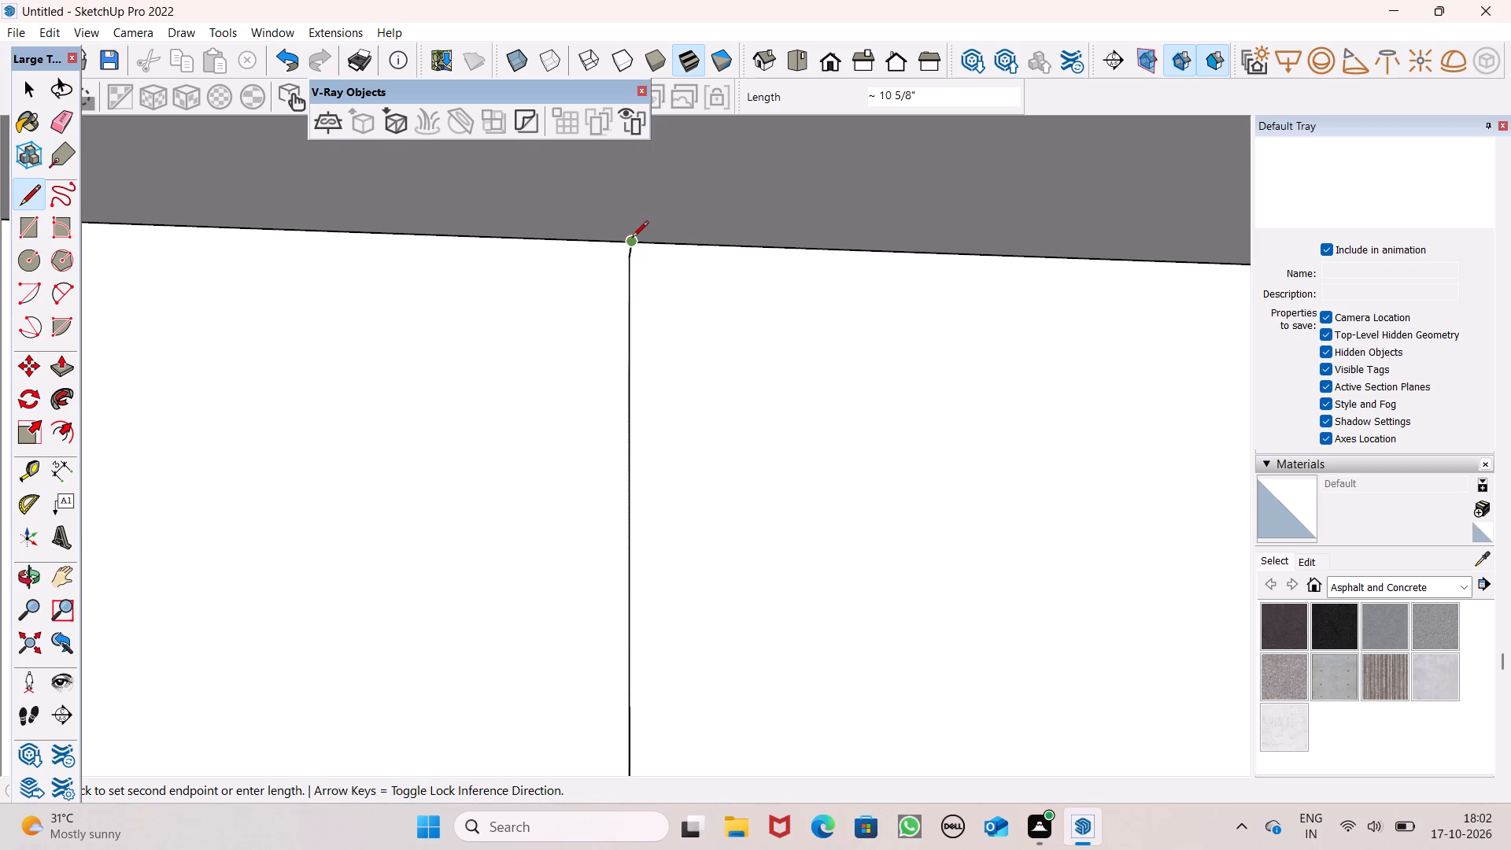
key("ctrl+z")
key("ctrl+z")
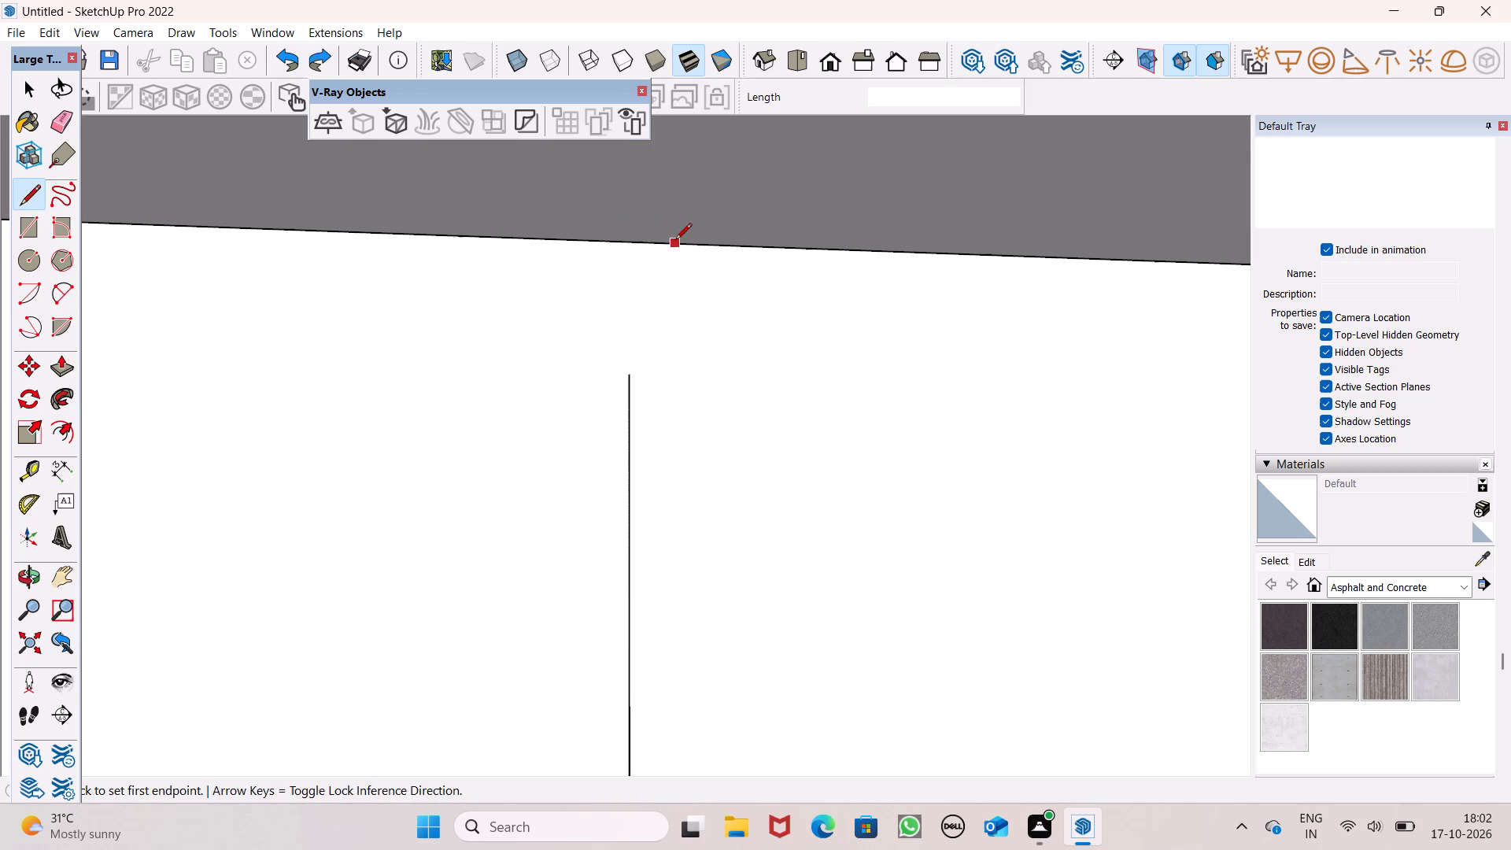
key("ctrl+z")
Draw a vertical line about 11' 3" long on the front wall from the sloping band's outer foot to the raised strip's underside edge.
scroll(676, 250, "down", 6, "ctrl")
scroll(679, 259, "down", 7)
scroll(732, 178, "down", 8)
scroll(799, 76, "down", 2)
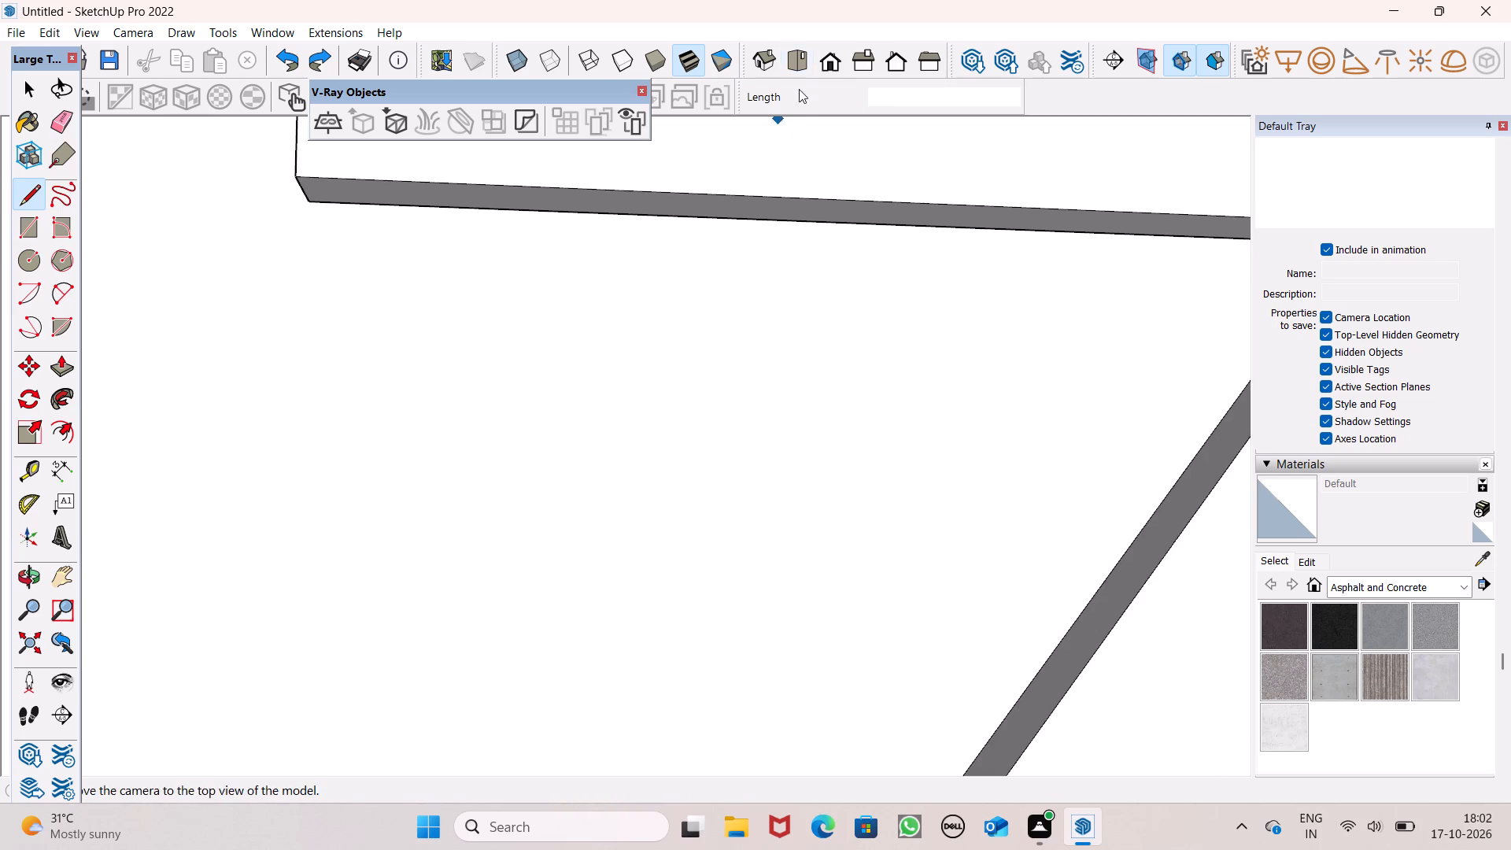
scroll(799, 89, "down", 12)
scroll(792, 153, "down", 4)
middle_click_drag(794, 262, 860, 457)
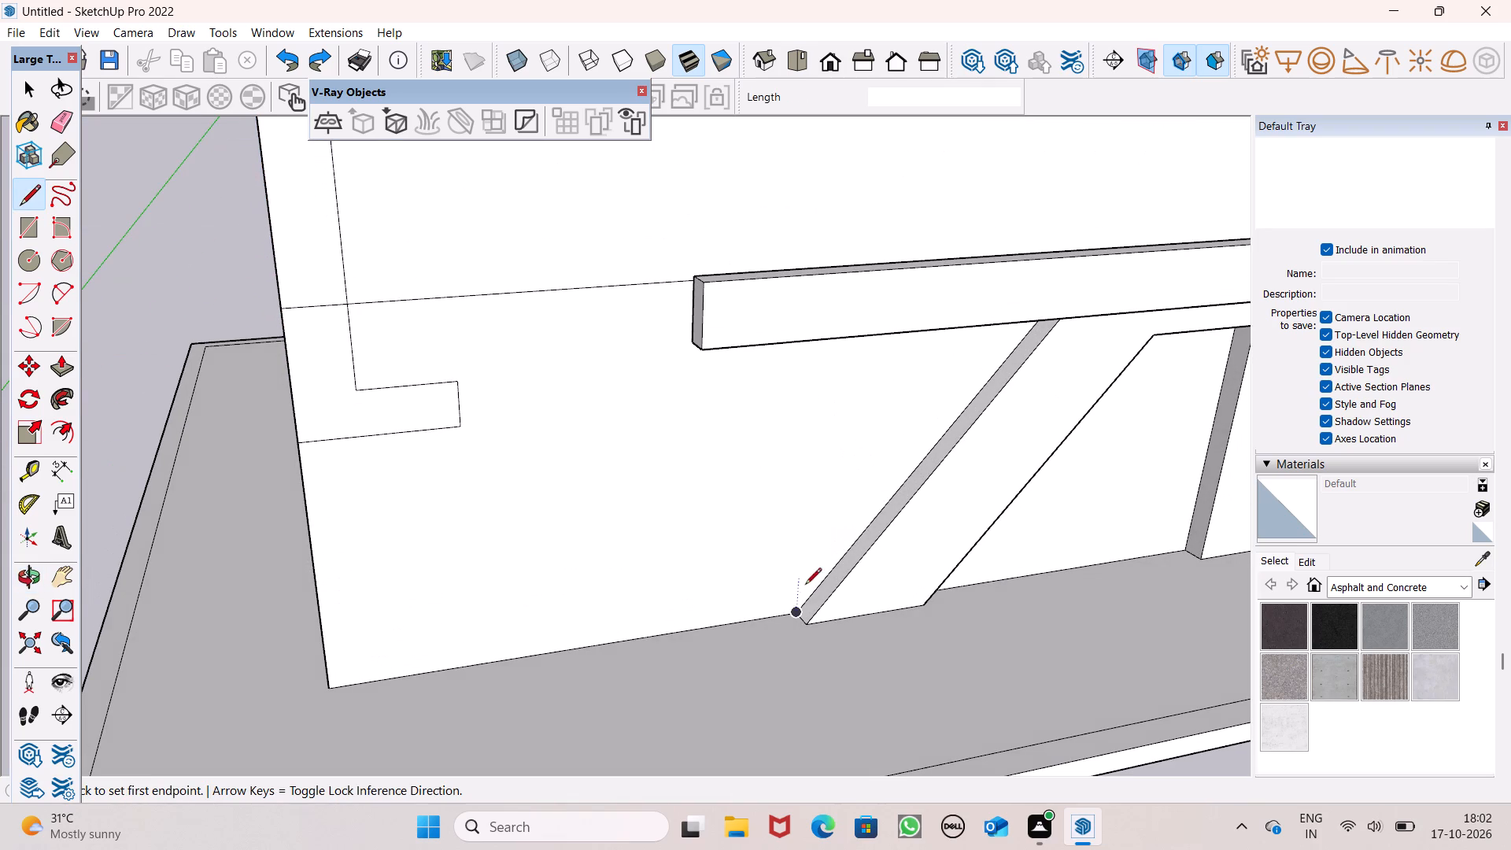
left_click(796, 614)
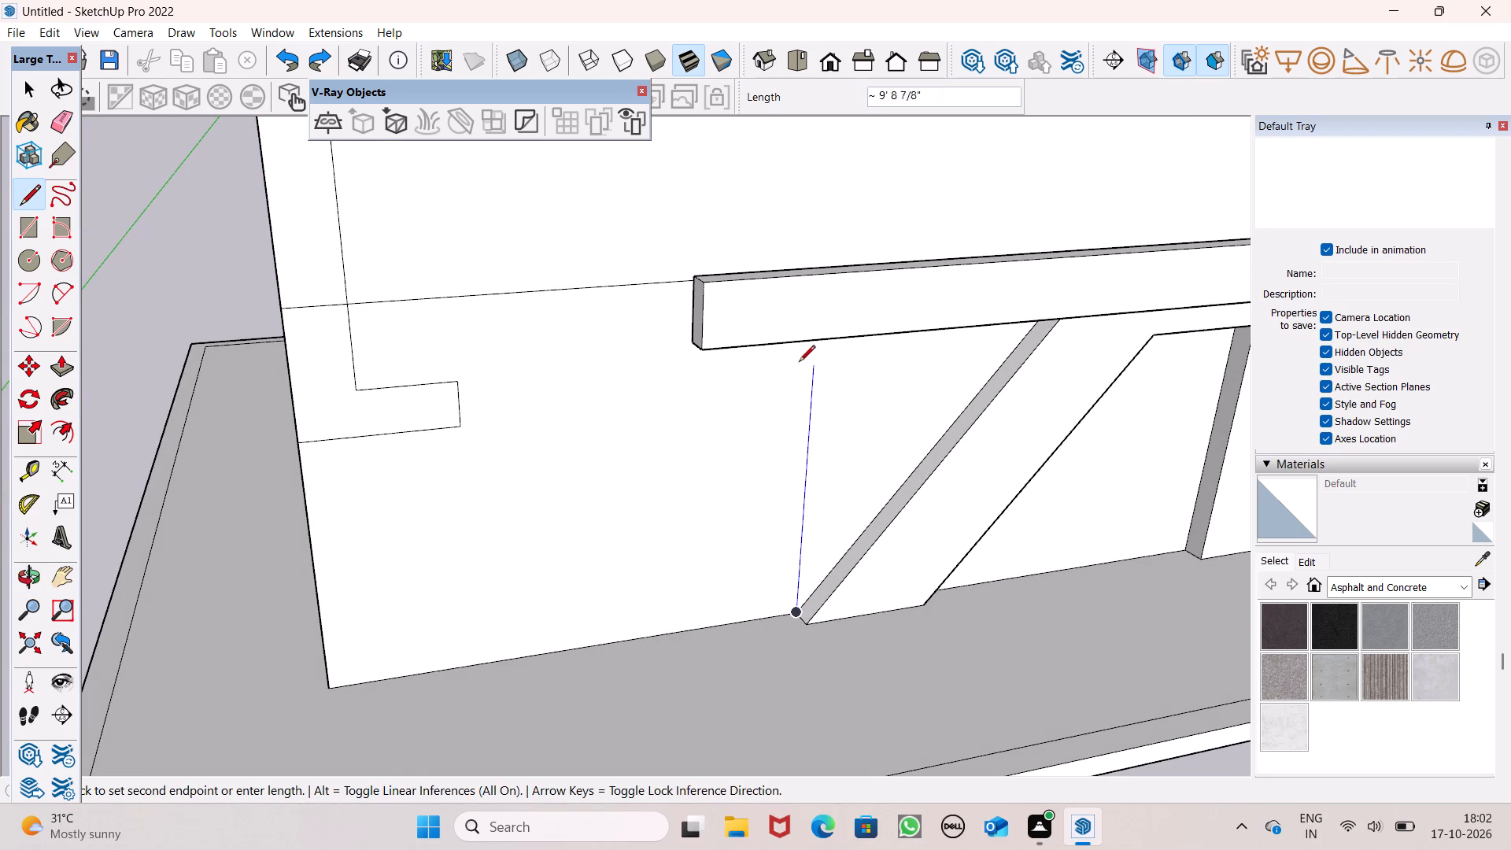
middle_click_drag(823, 342, 844, 191)
scroll(844, 191, "up", 1)
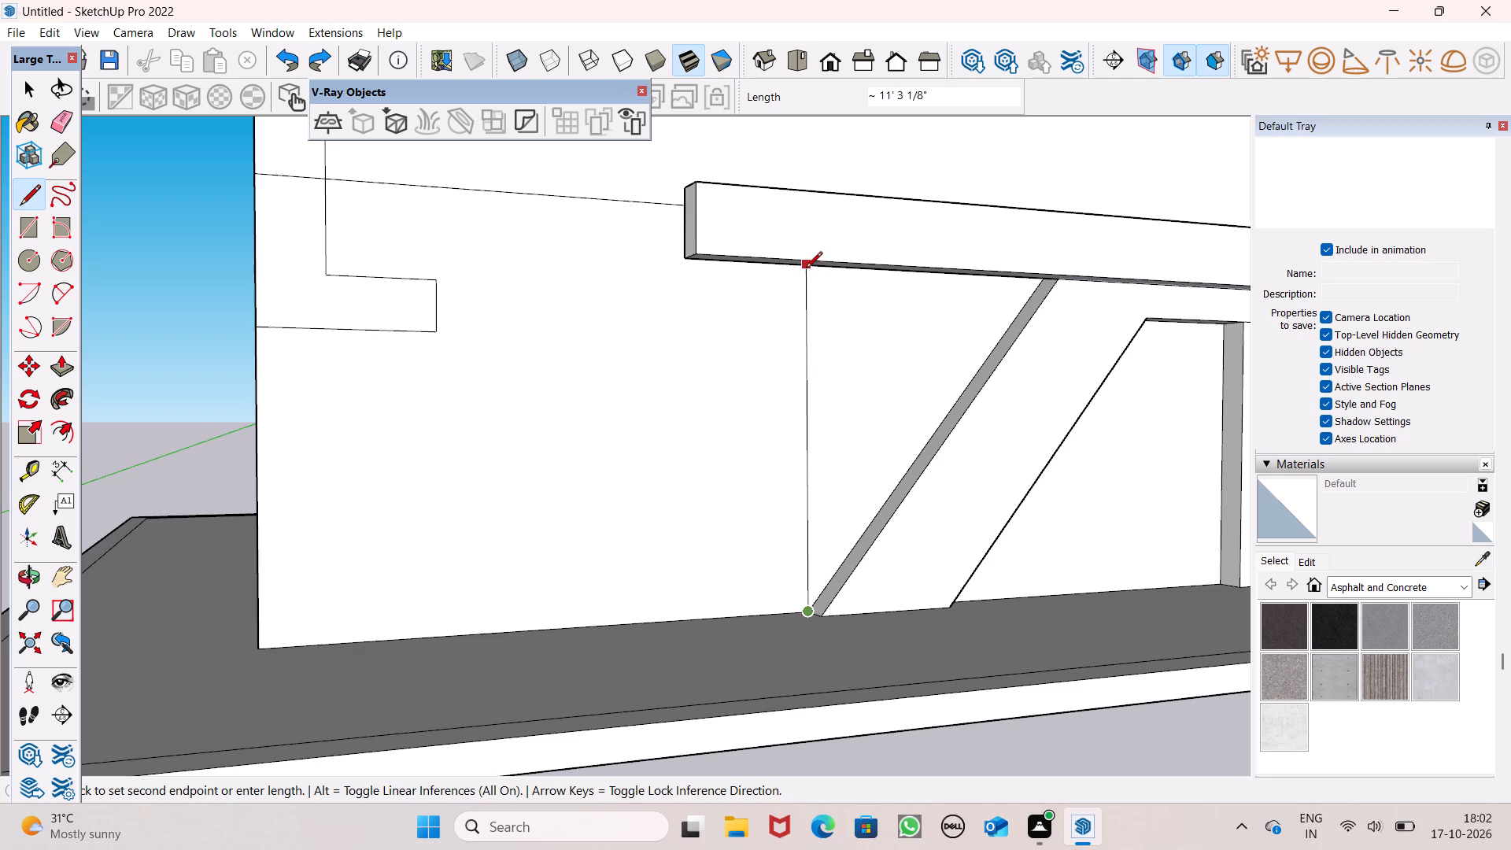
left_click(809, 271)
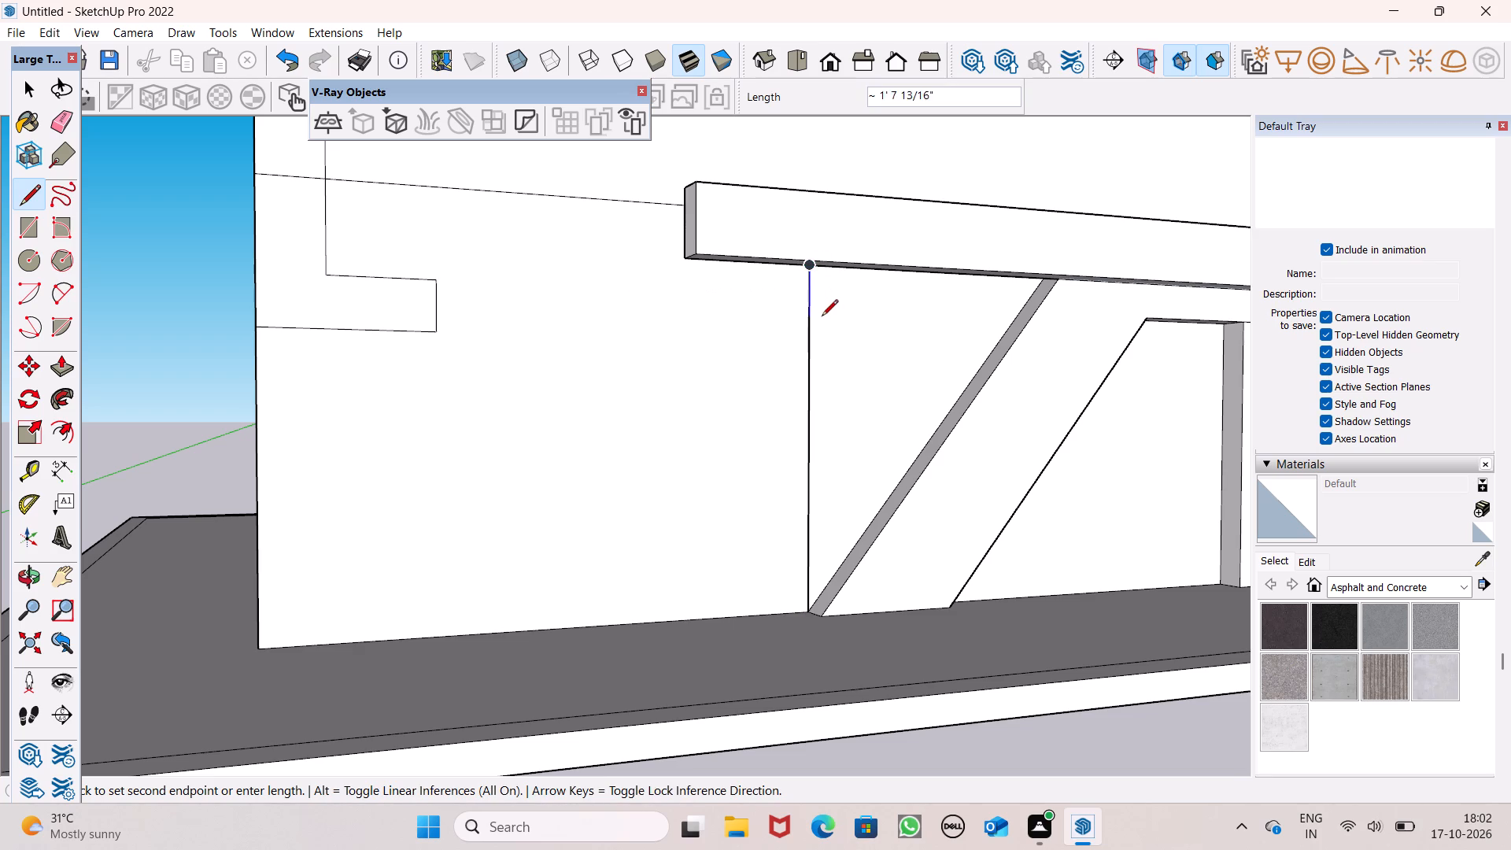
Examine up close where the vertical line meets the raised strip's underside edge, and return to the lower facade.
scroll(818, 306, "up", 3)
middle_click_drag(818, 297, 811, 213)
scroll(811, 212, "up", 7)
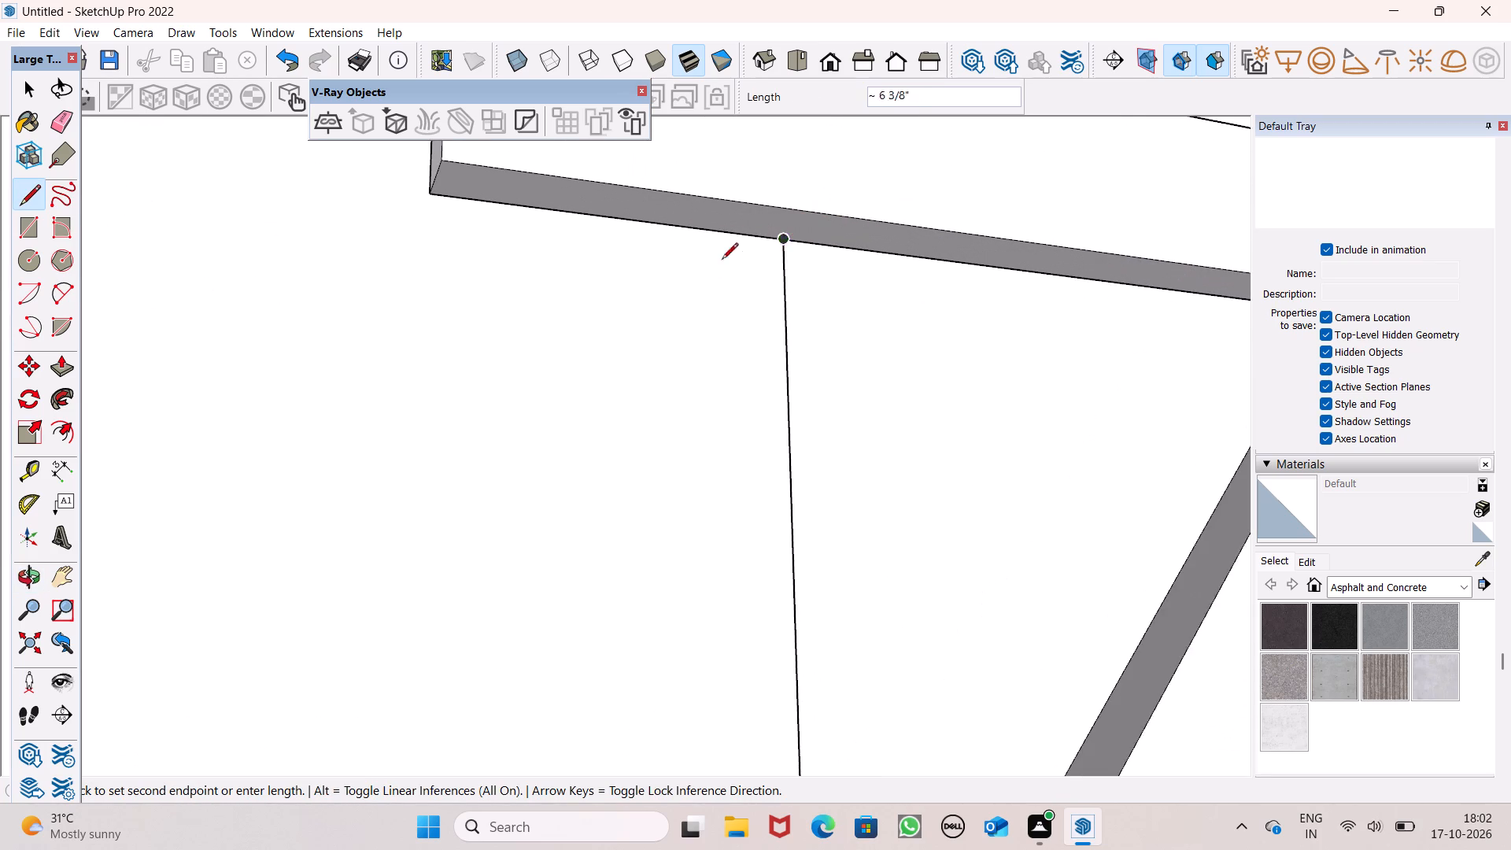
scroll(726, 258, "up", 7)
scroll(821, 248, "up", 12)
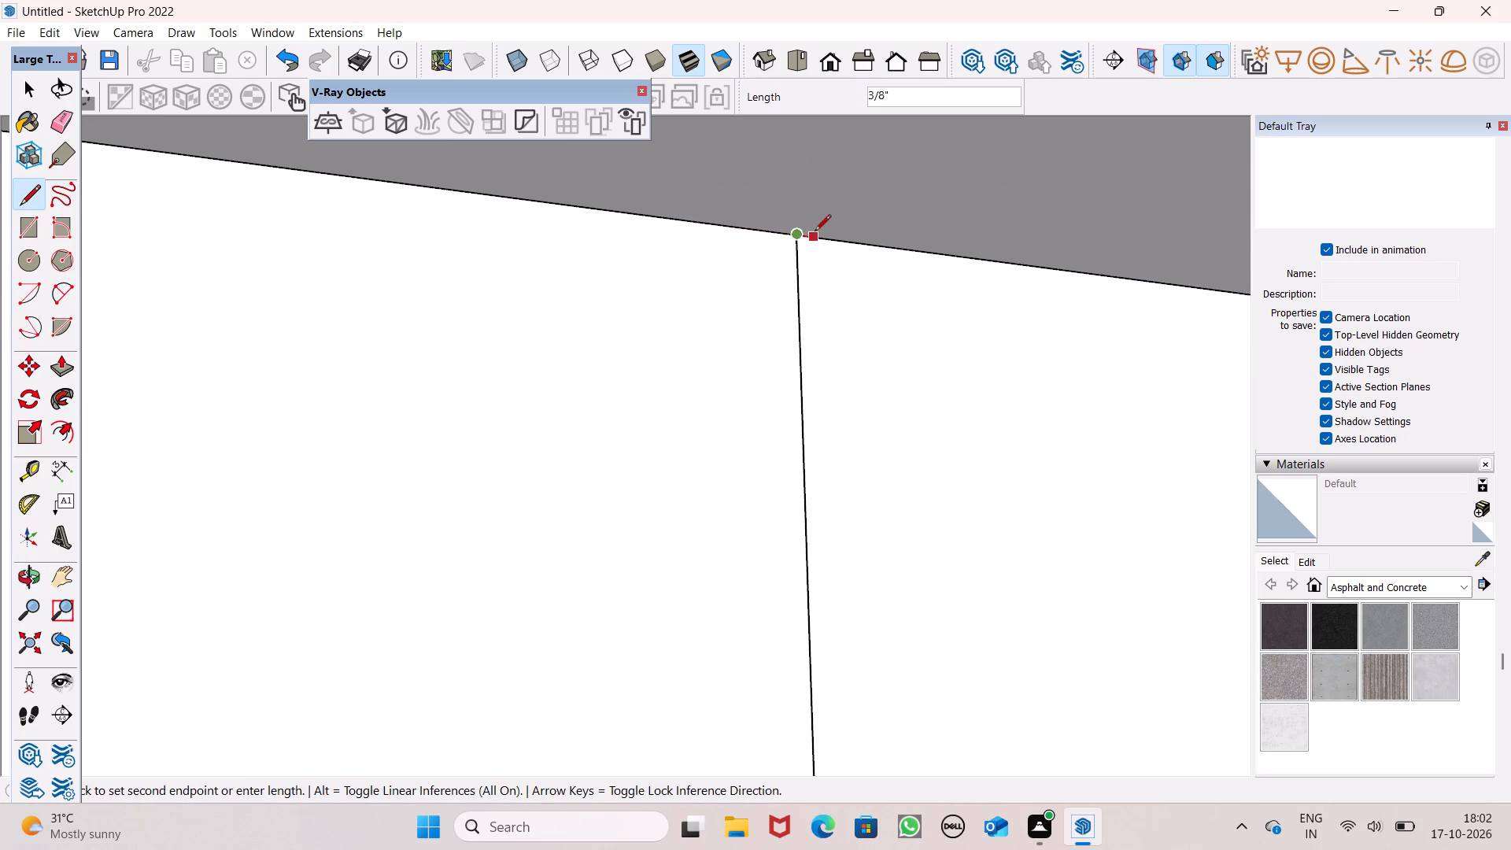
scroll(815, 232, "up", 6)
middle_click_drag(804, 271, 828, 352)
key("space")
scroll(844, 287, "down", 6)
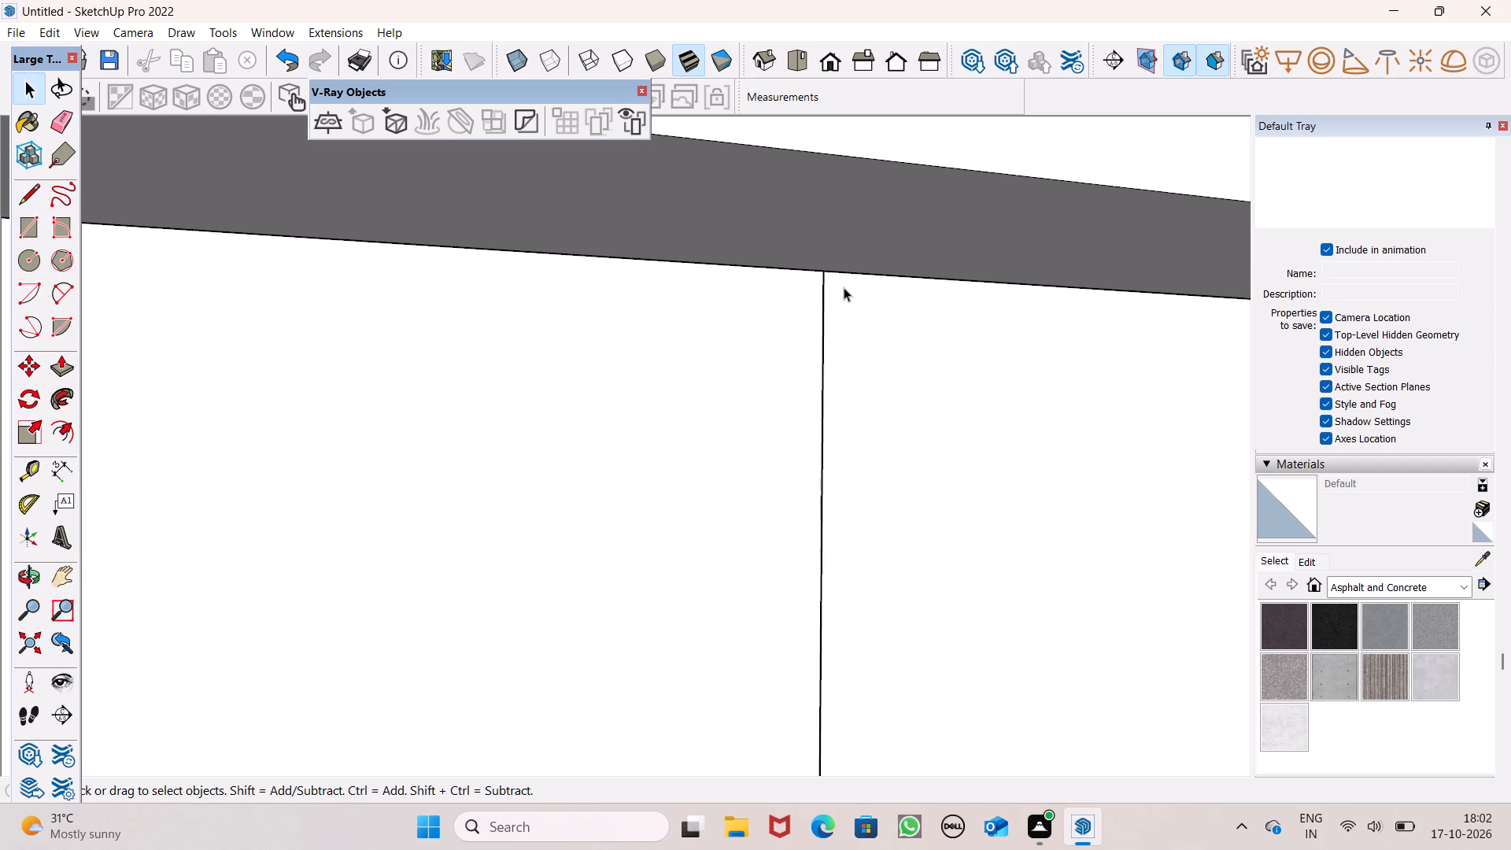
scroll(844, 287, "down", 2)
scroll(849, 221, "down", 20)
scroll(849, 221, "down", 12)
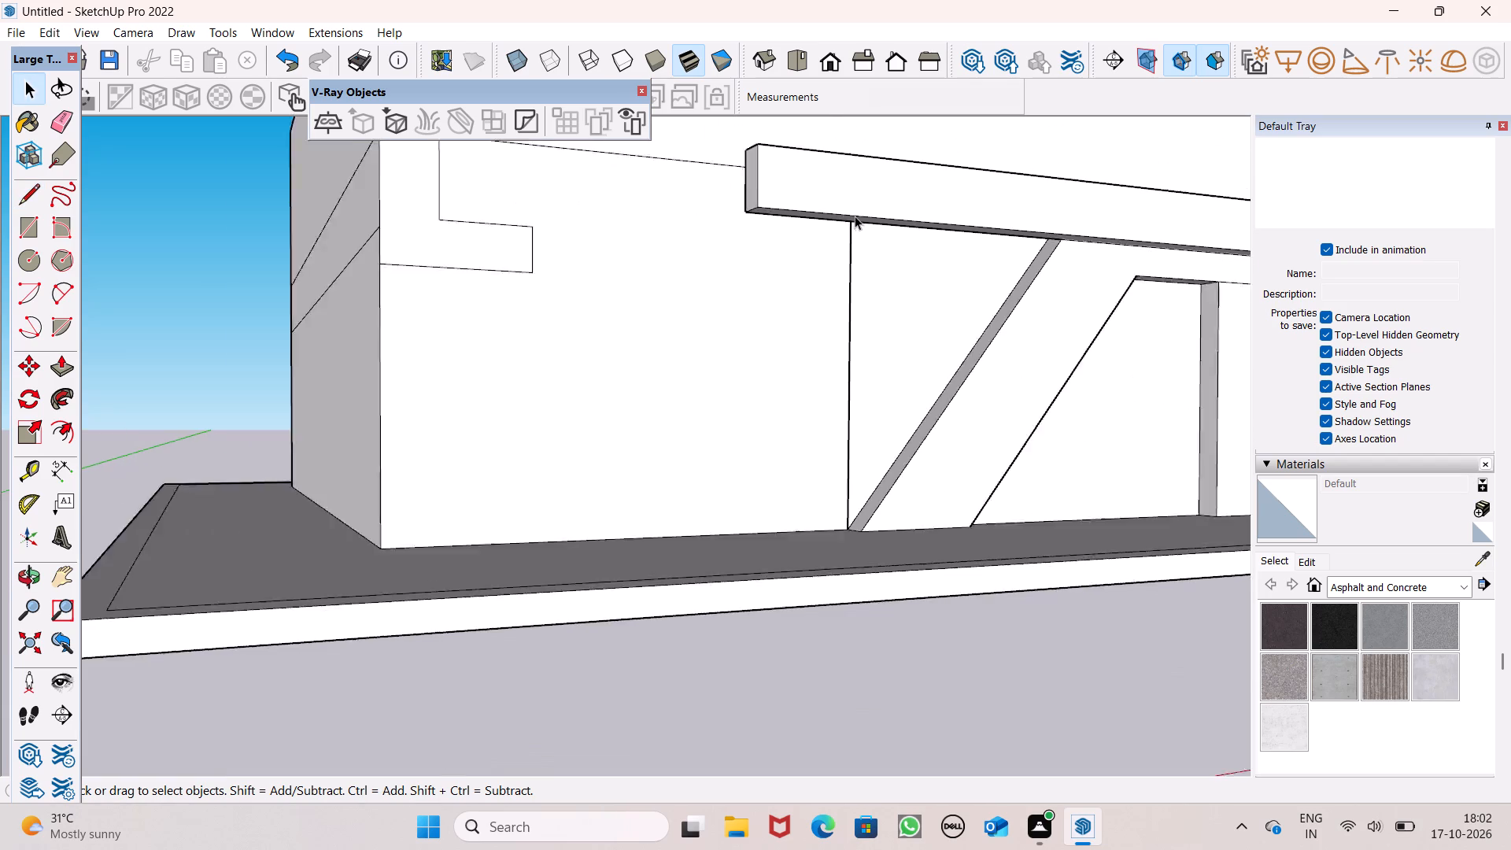
Delete the vertical line on the front wall between the sloping band's outer foot and the raised strip.
scroll(855, 216, "down", 2)
middle_click_drag(950, 403, 1003, 602)
scroll(901, 586, "up", 6)
scroll(869, 473, "up", 8)
middle_click(868, 470)
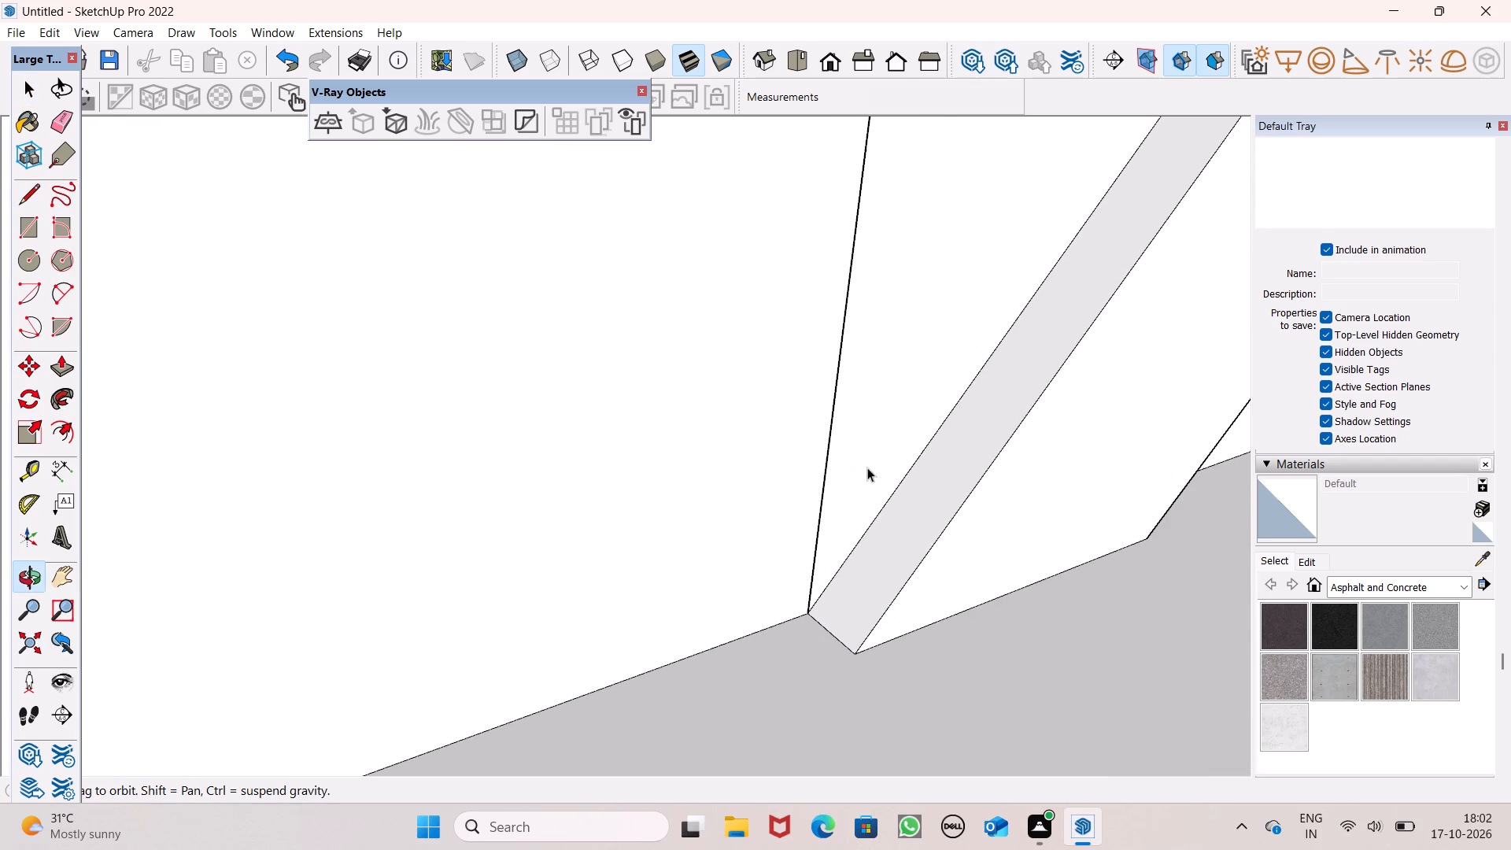
middle_click_drag(821, 551, 659, 561)
scroll(659, 561, "up", 1)
left_click_drag(767, 546, 775, 545)
left_click(764, 548)
key("Delete")
scroll(757, 474, "down", 14)
scroll(777, 548, "down", 4)
middle_click_drag(792, 501, 788, 405)
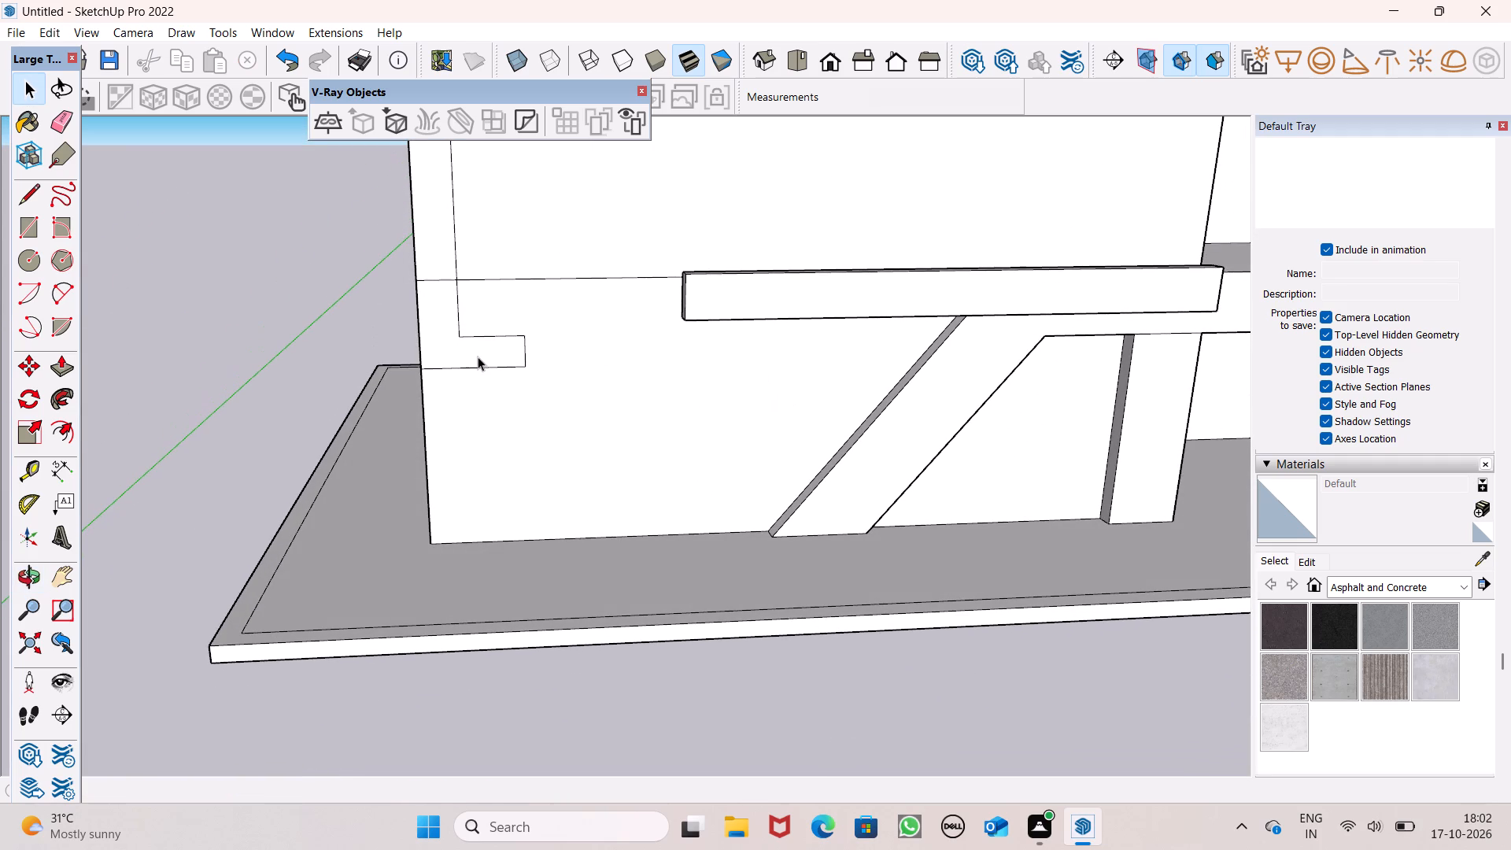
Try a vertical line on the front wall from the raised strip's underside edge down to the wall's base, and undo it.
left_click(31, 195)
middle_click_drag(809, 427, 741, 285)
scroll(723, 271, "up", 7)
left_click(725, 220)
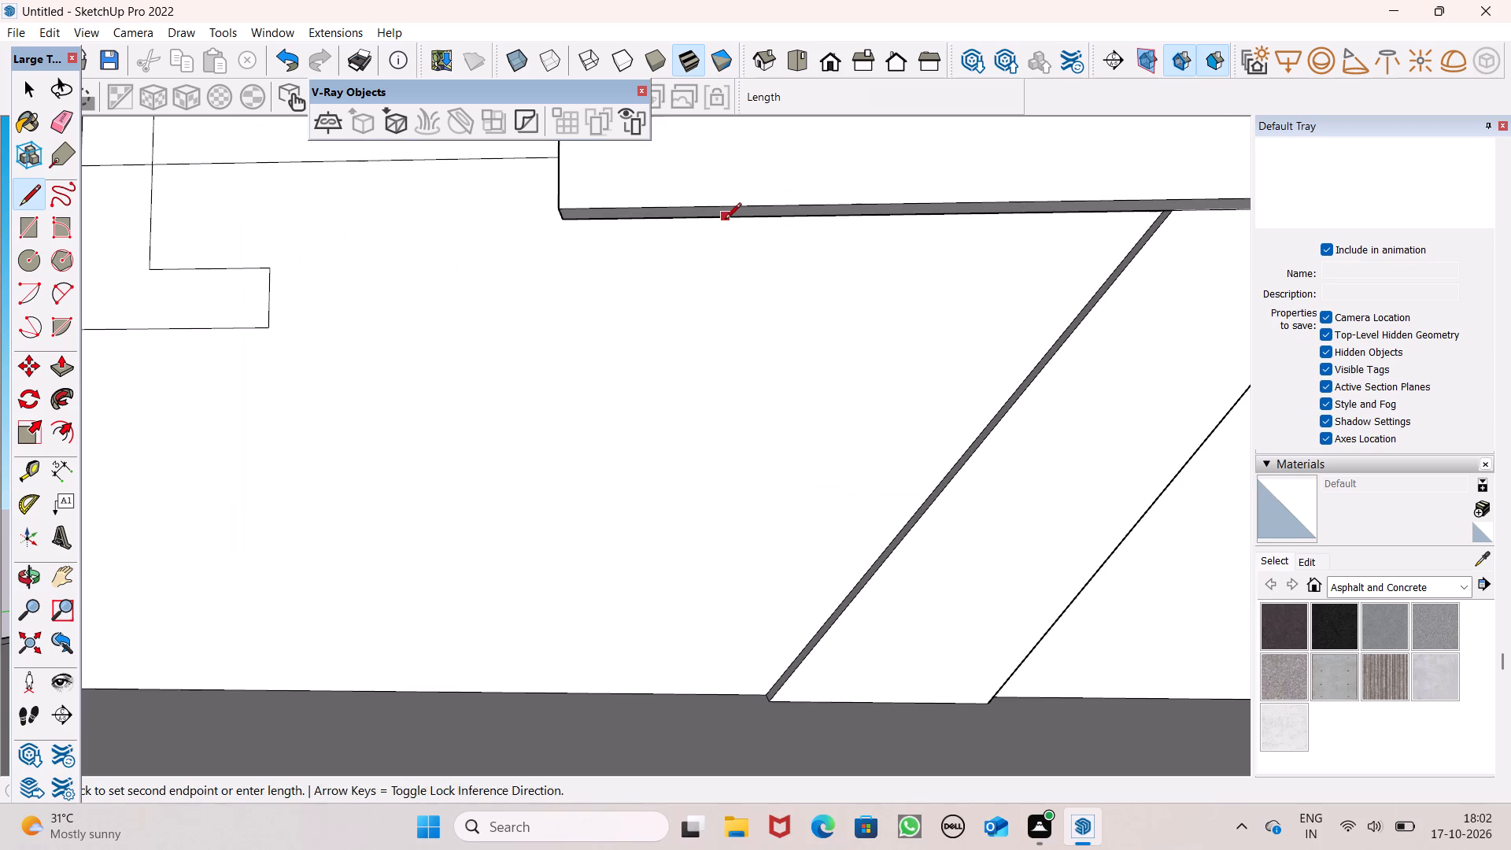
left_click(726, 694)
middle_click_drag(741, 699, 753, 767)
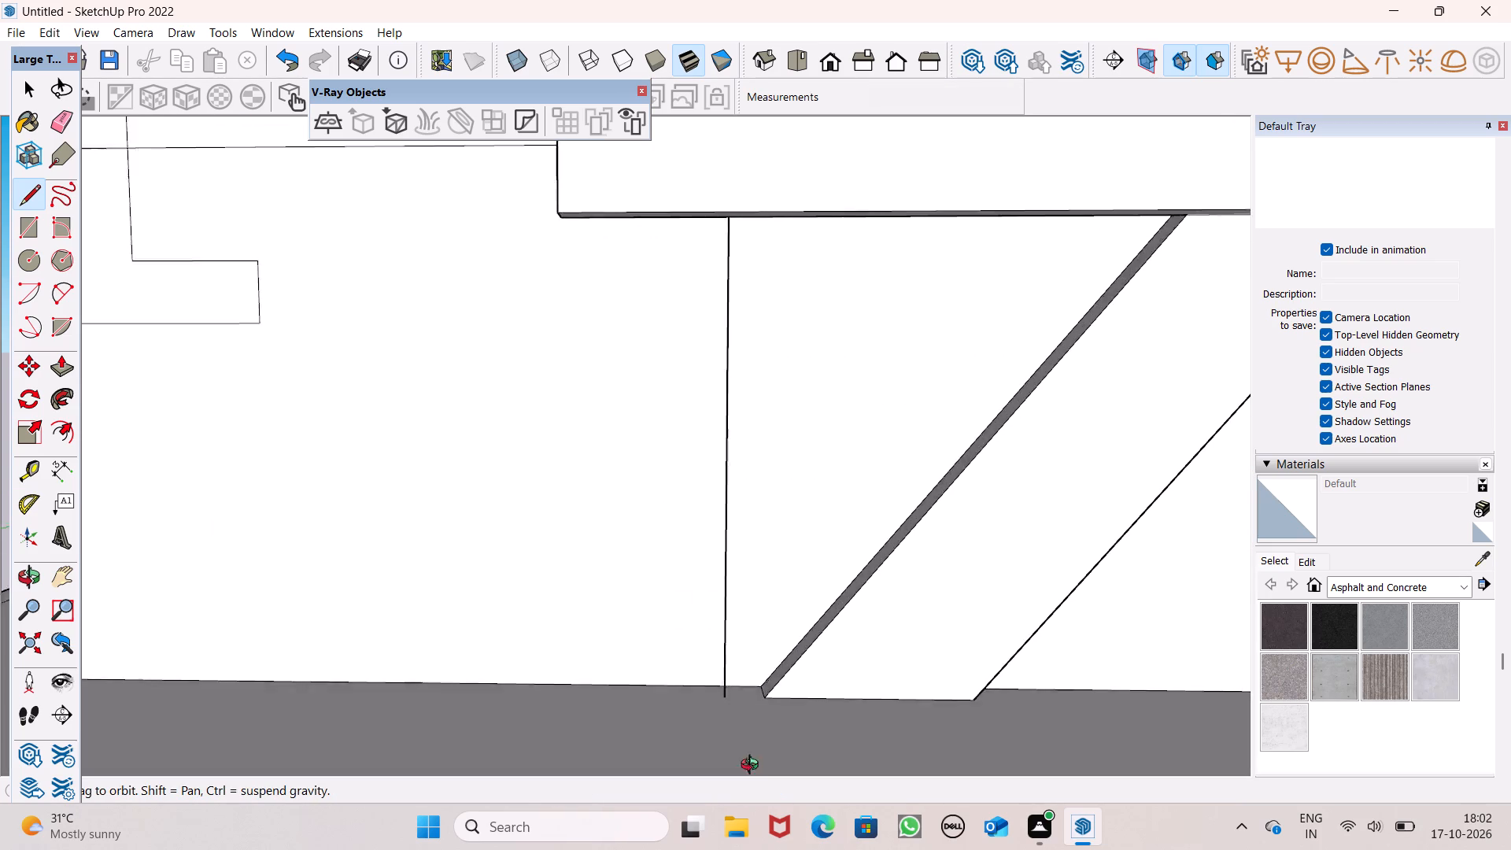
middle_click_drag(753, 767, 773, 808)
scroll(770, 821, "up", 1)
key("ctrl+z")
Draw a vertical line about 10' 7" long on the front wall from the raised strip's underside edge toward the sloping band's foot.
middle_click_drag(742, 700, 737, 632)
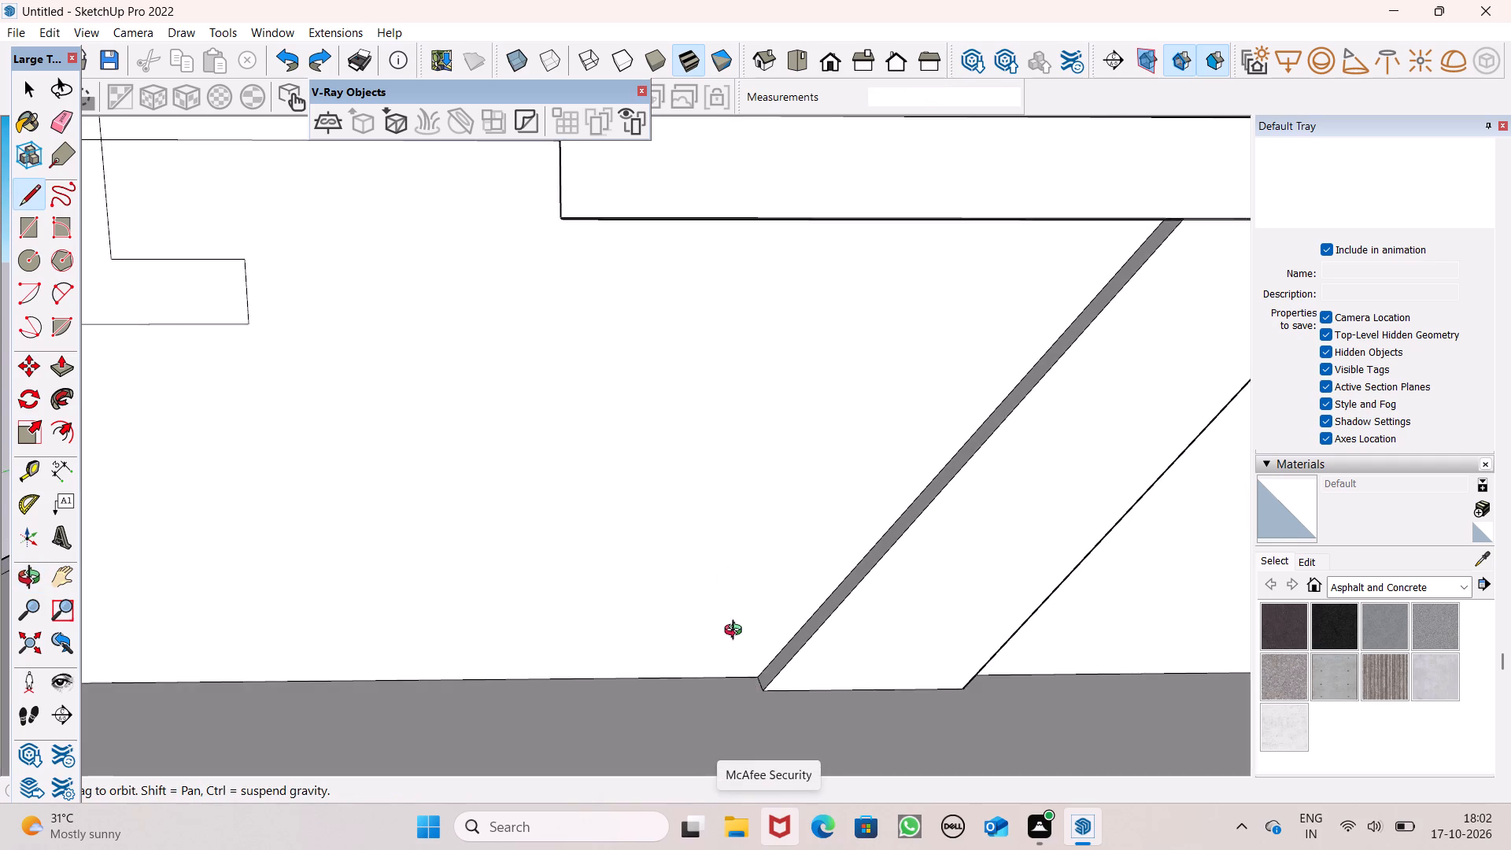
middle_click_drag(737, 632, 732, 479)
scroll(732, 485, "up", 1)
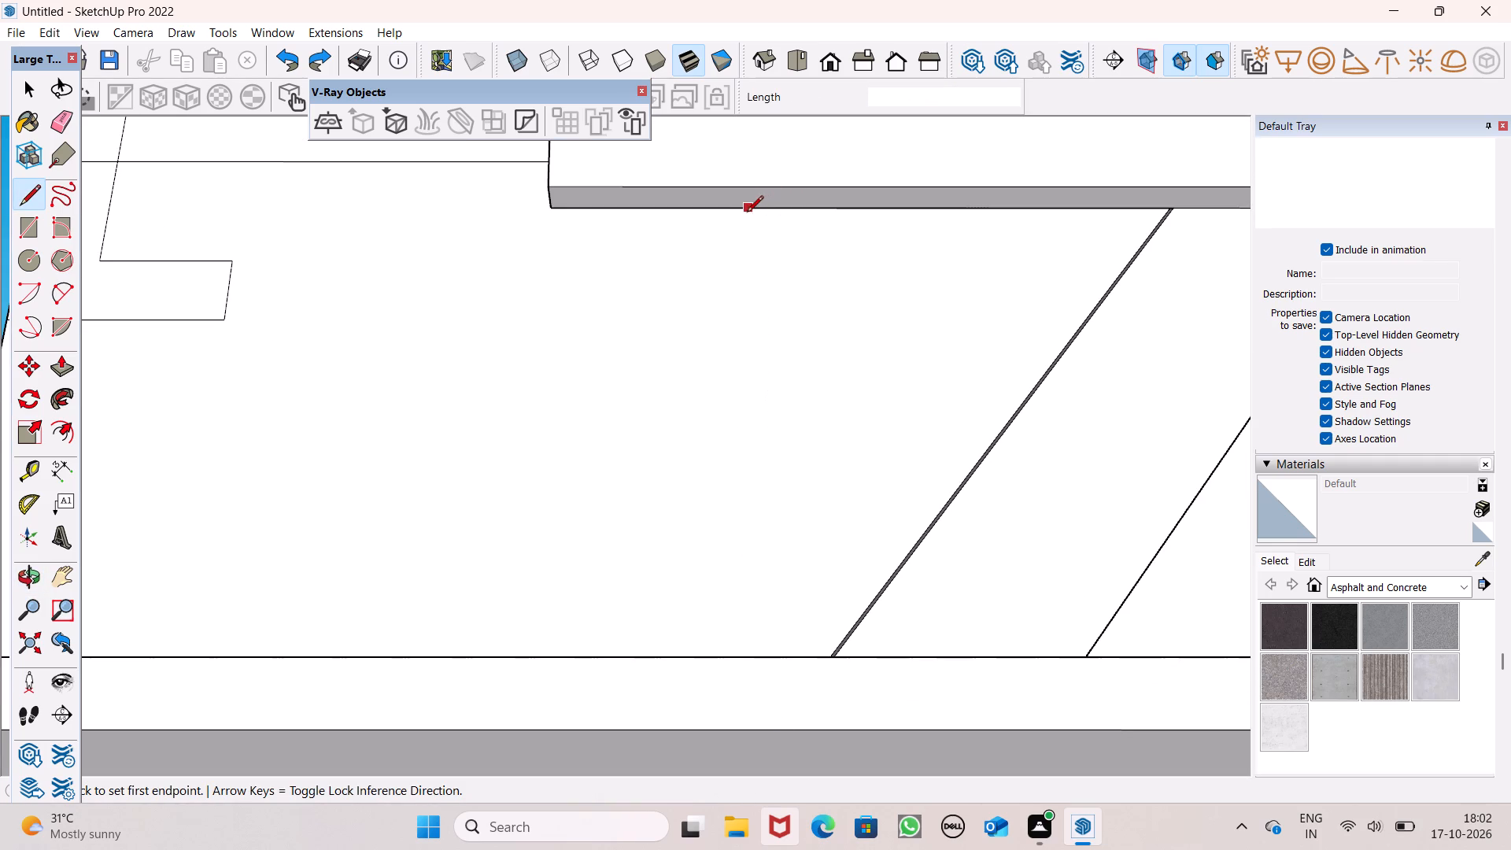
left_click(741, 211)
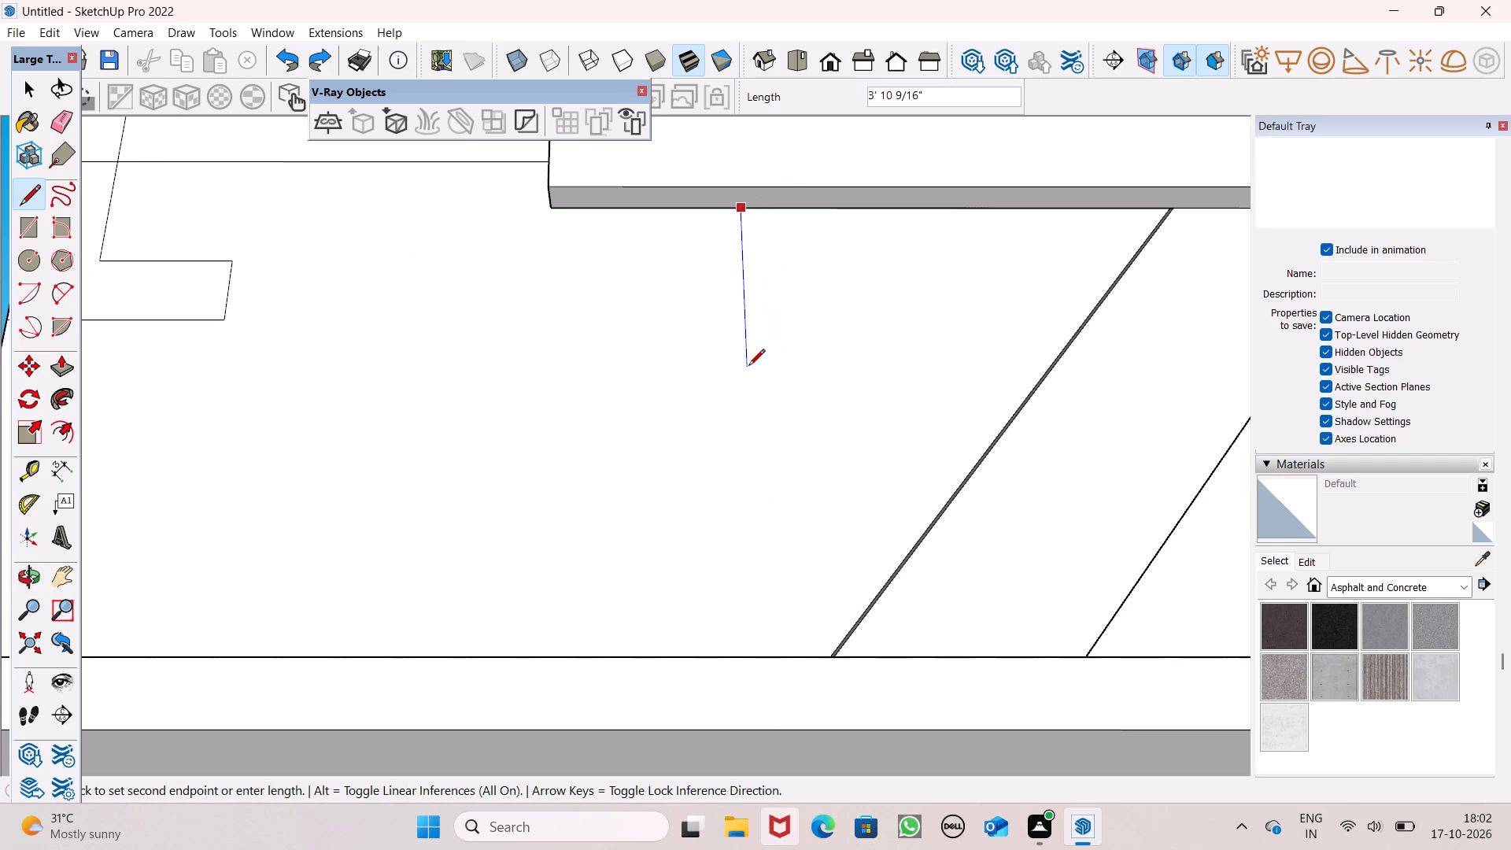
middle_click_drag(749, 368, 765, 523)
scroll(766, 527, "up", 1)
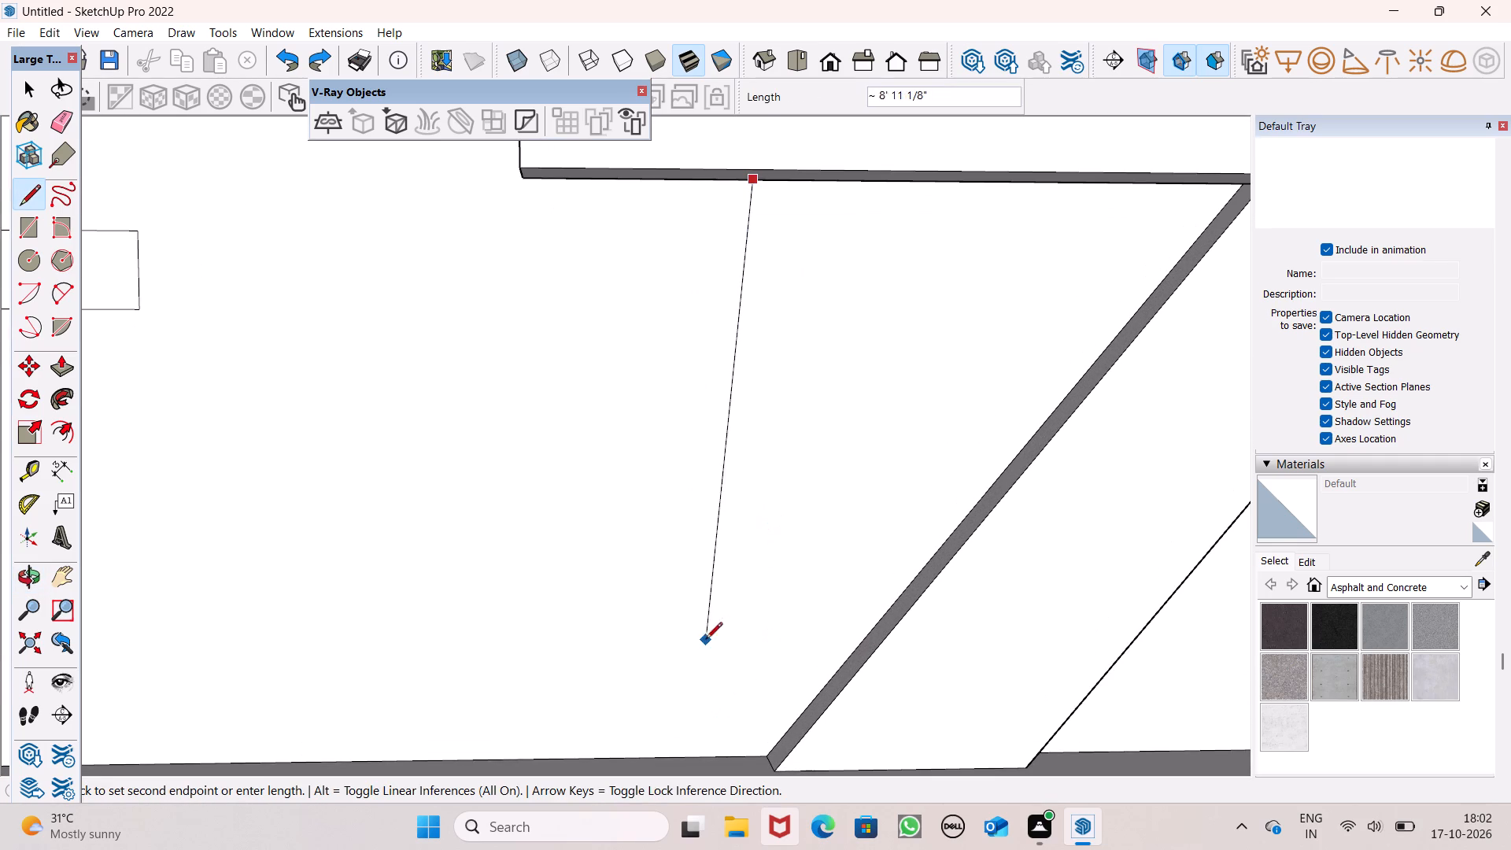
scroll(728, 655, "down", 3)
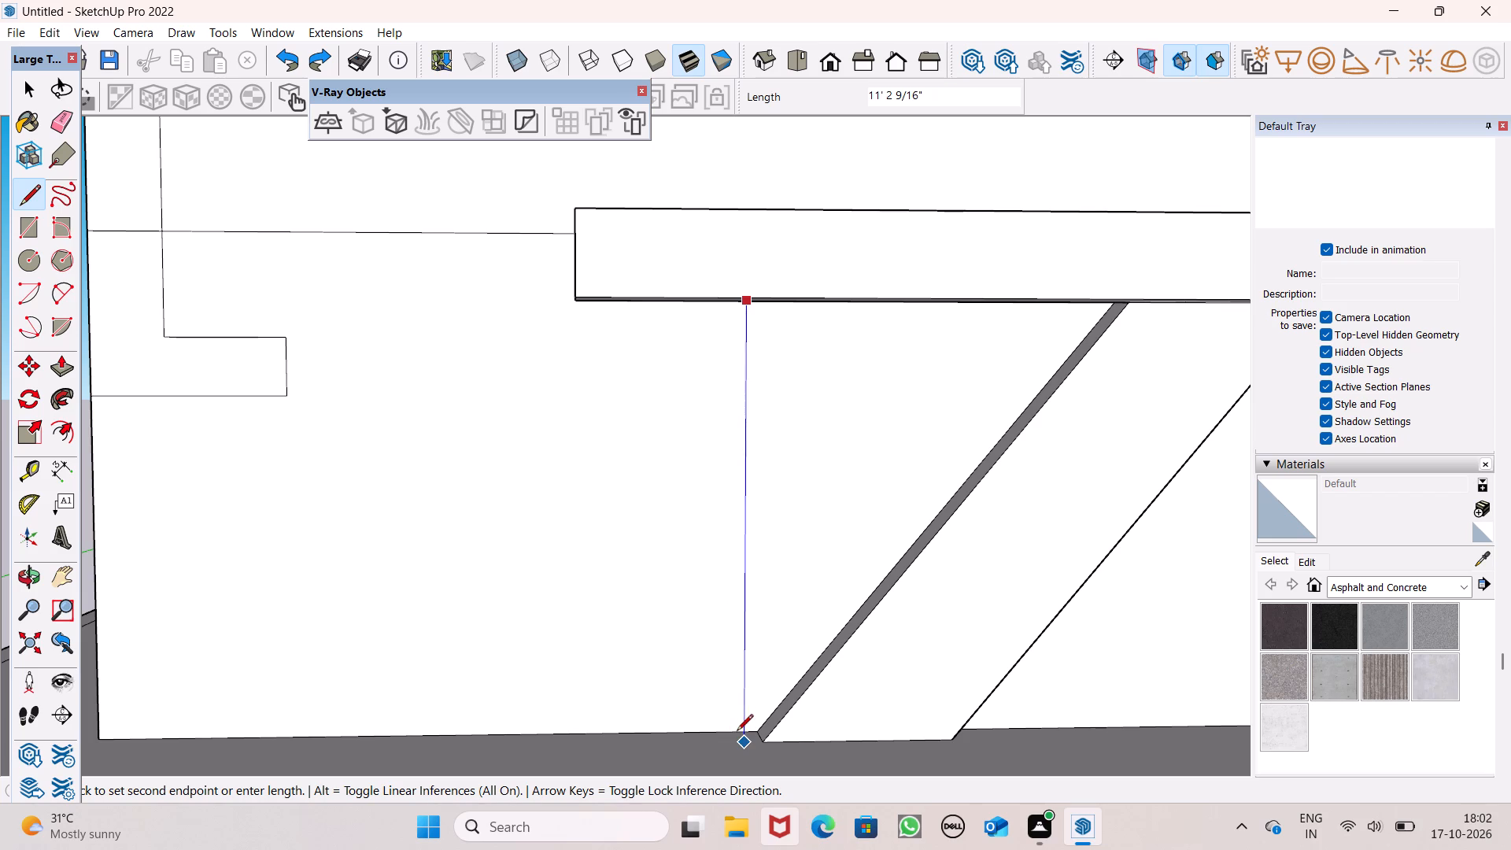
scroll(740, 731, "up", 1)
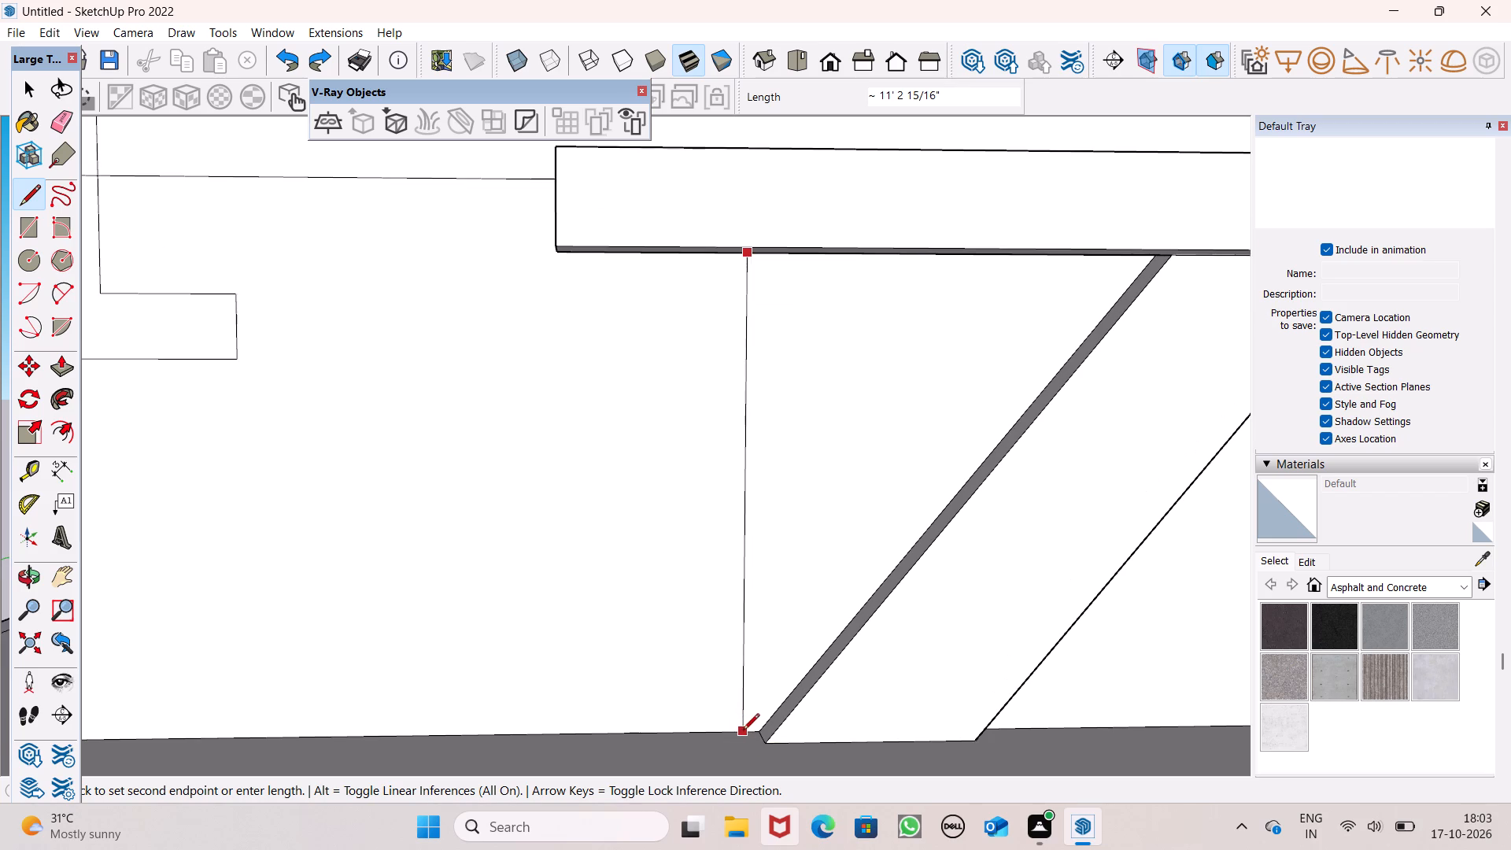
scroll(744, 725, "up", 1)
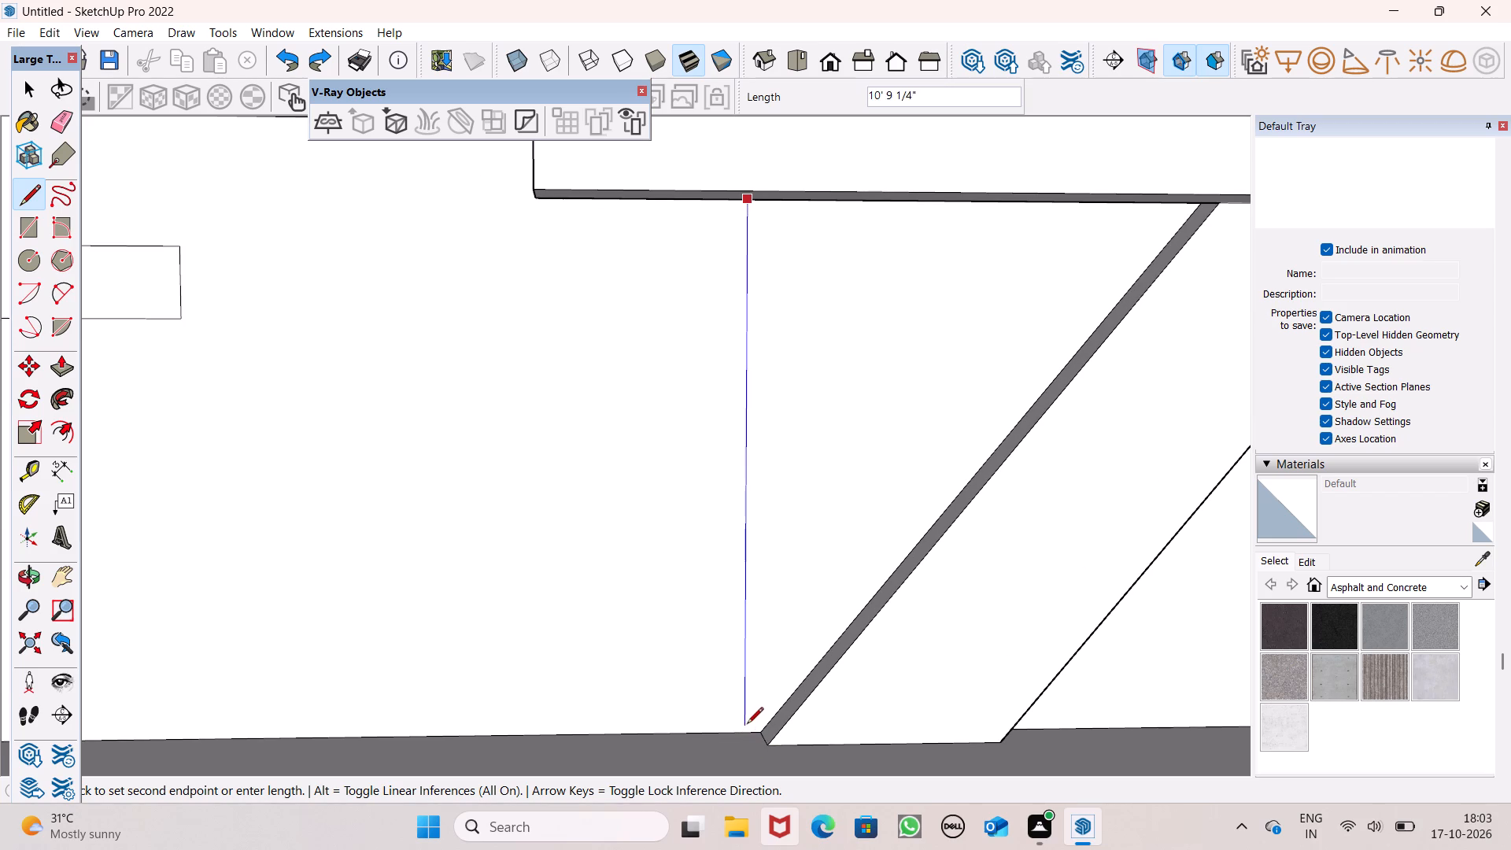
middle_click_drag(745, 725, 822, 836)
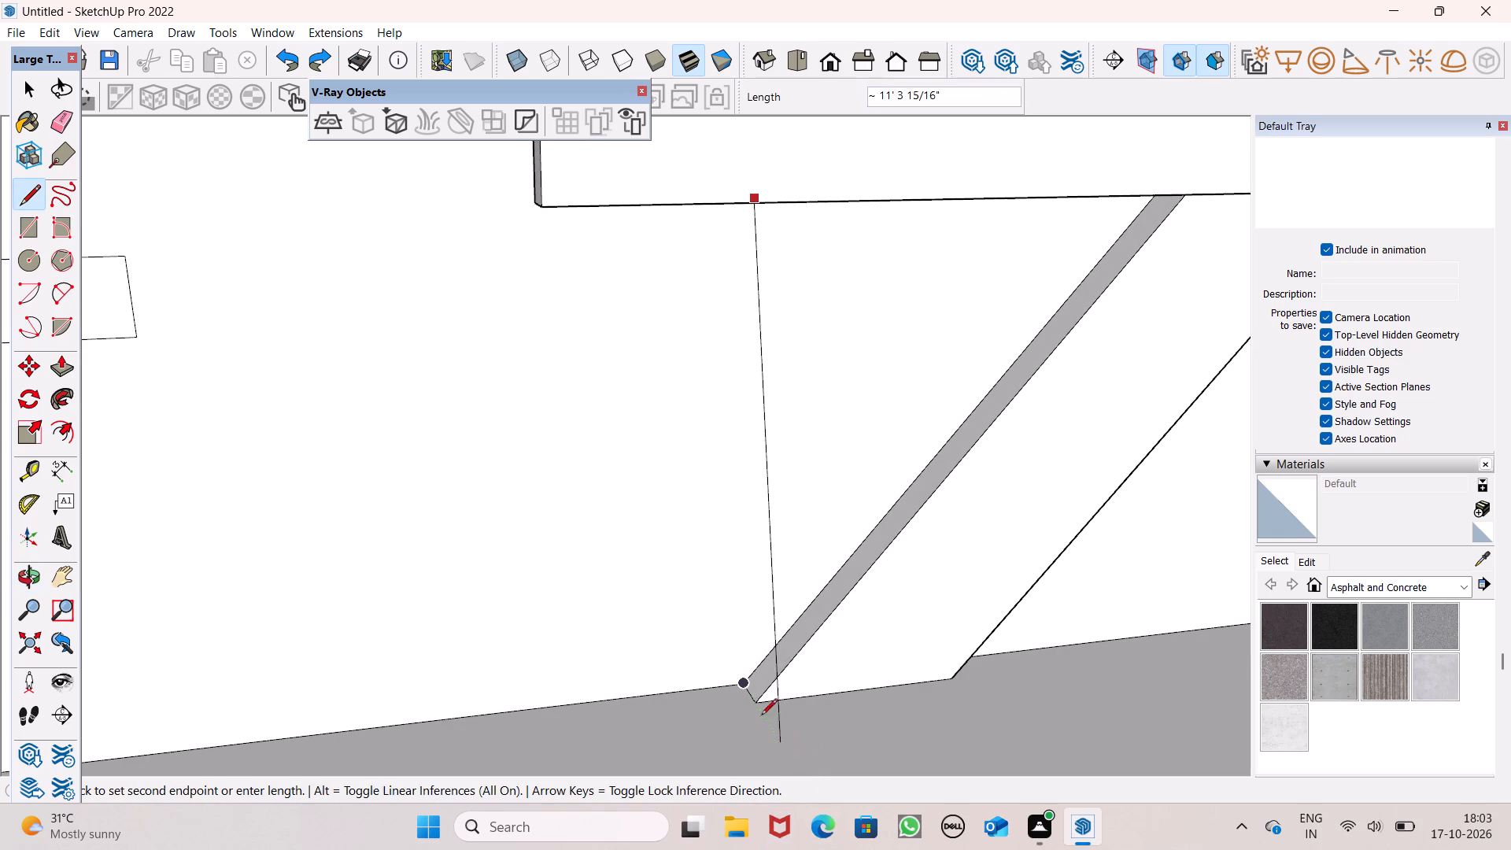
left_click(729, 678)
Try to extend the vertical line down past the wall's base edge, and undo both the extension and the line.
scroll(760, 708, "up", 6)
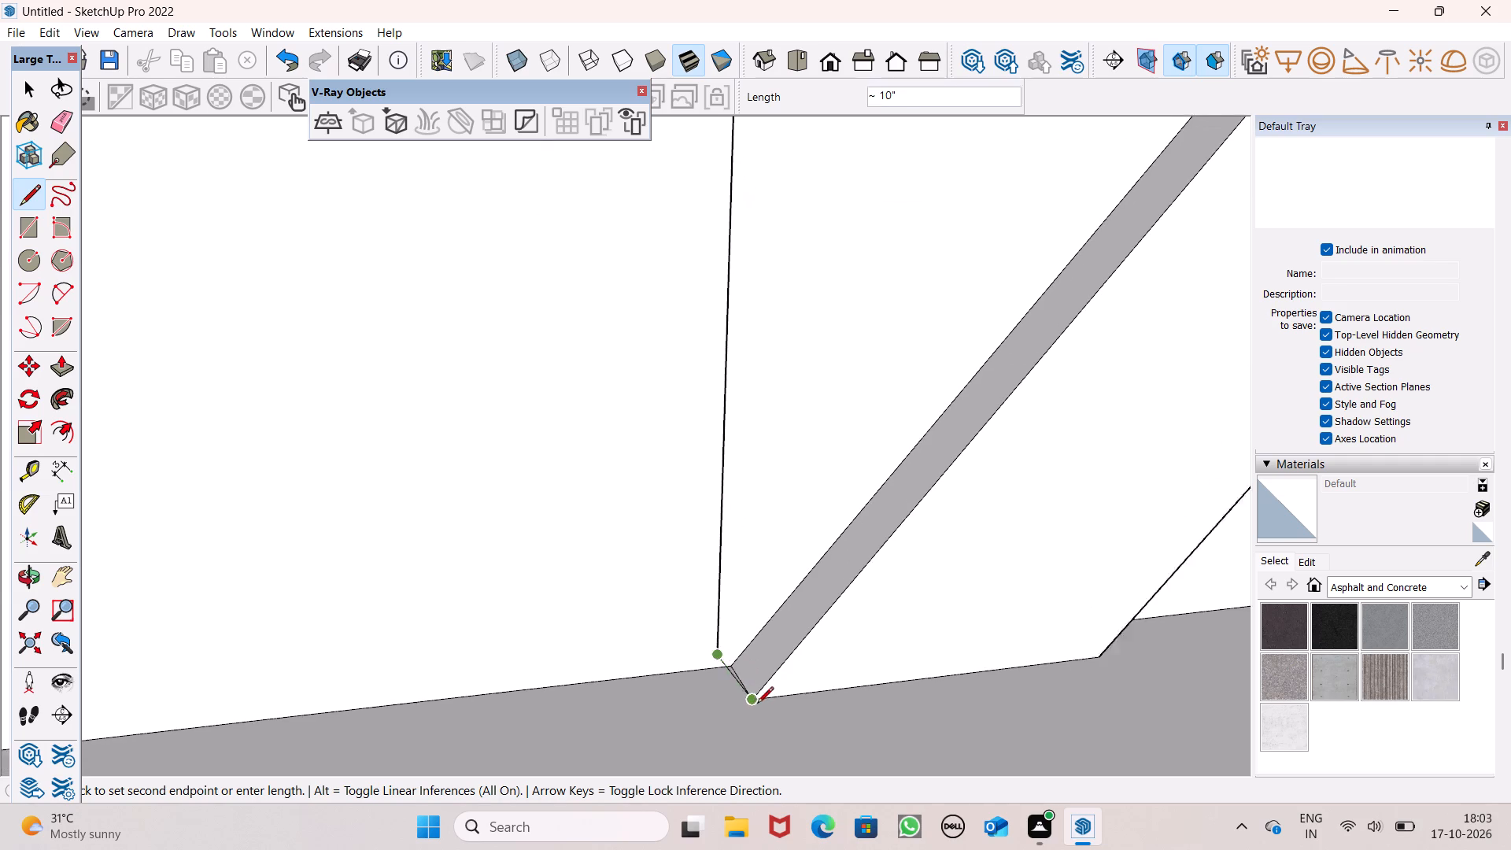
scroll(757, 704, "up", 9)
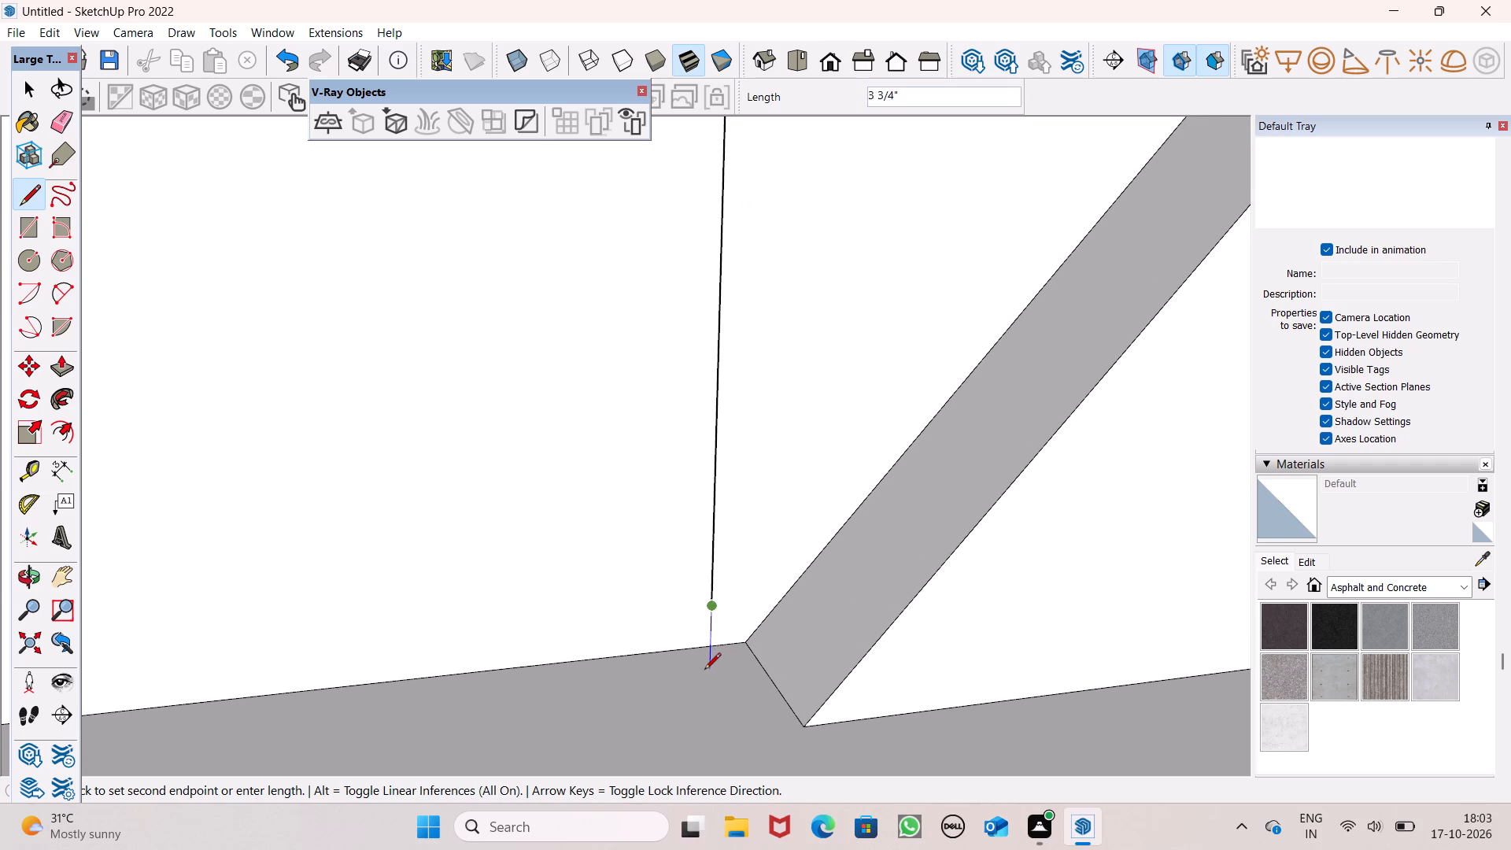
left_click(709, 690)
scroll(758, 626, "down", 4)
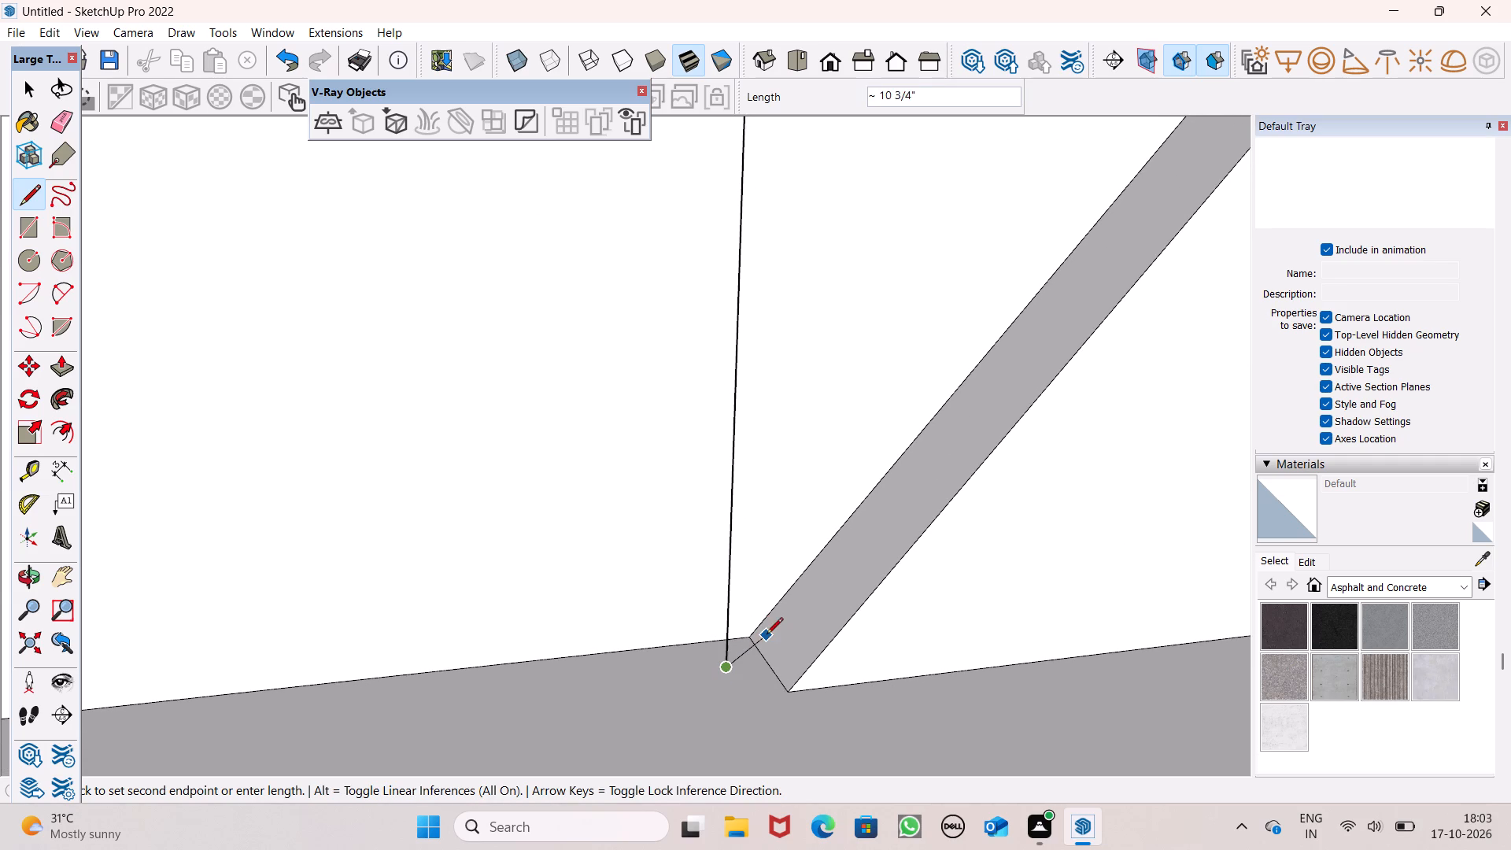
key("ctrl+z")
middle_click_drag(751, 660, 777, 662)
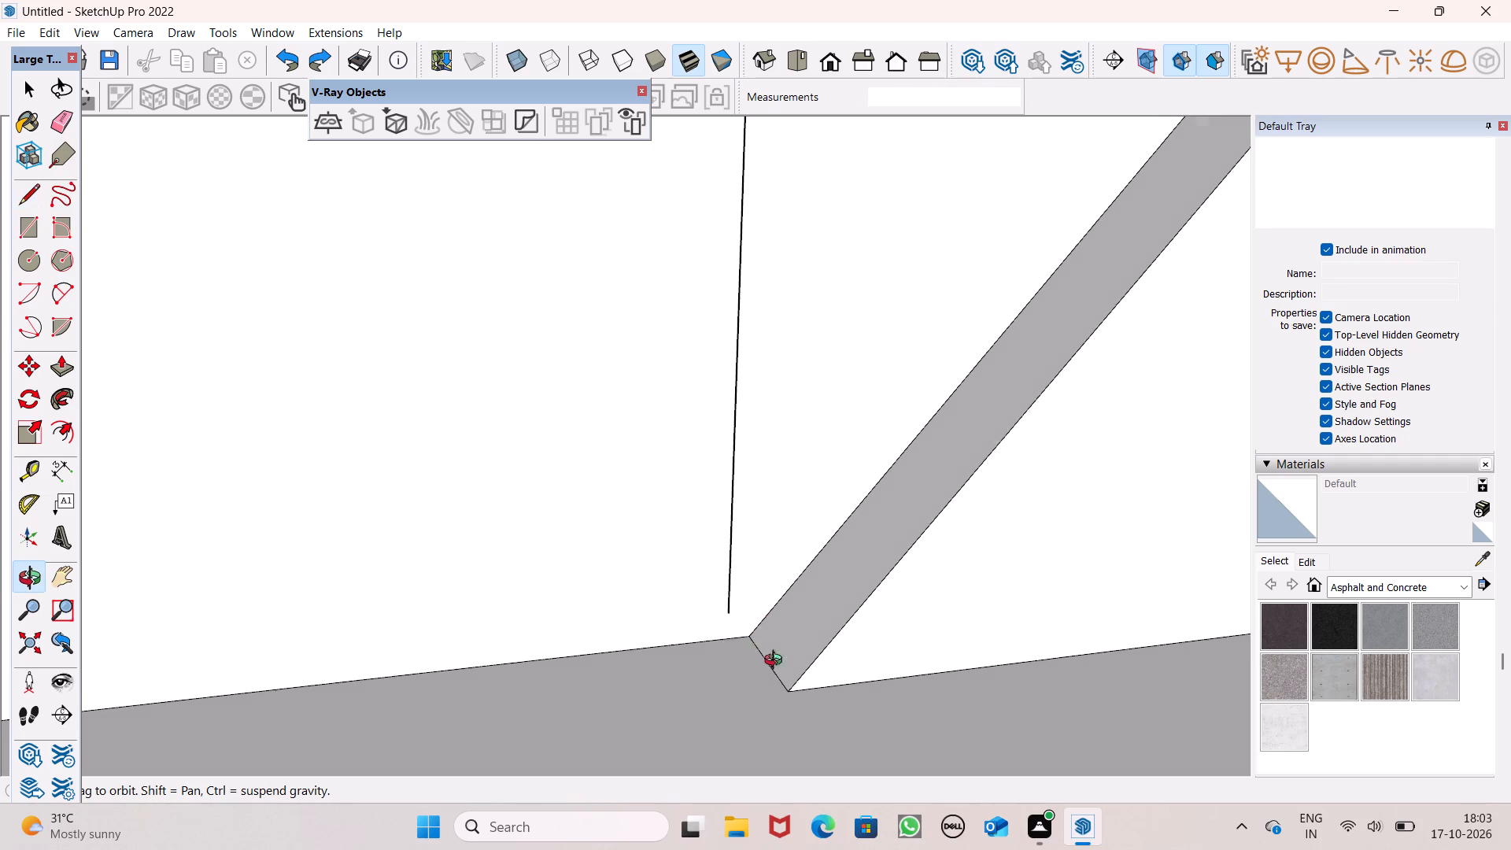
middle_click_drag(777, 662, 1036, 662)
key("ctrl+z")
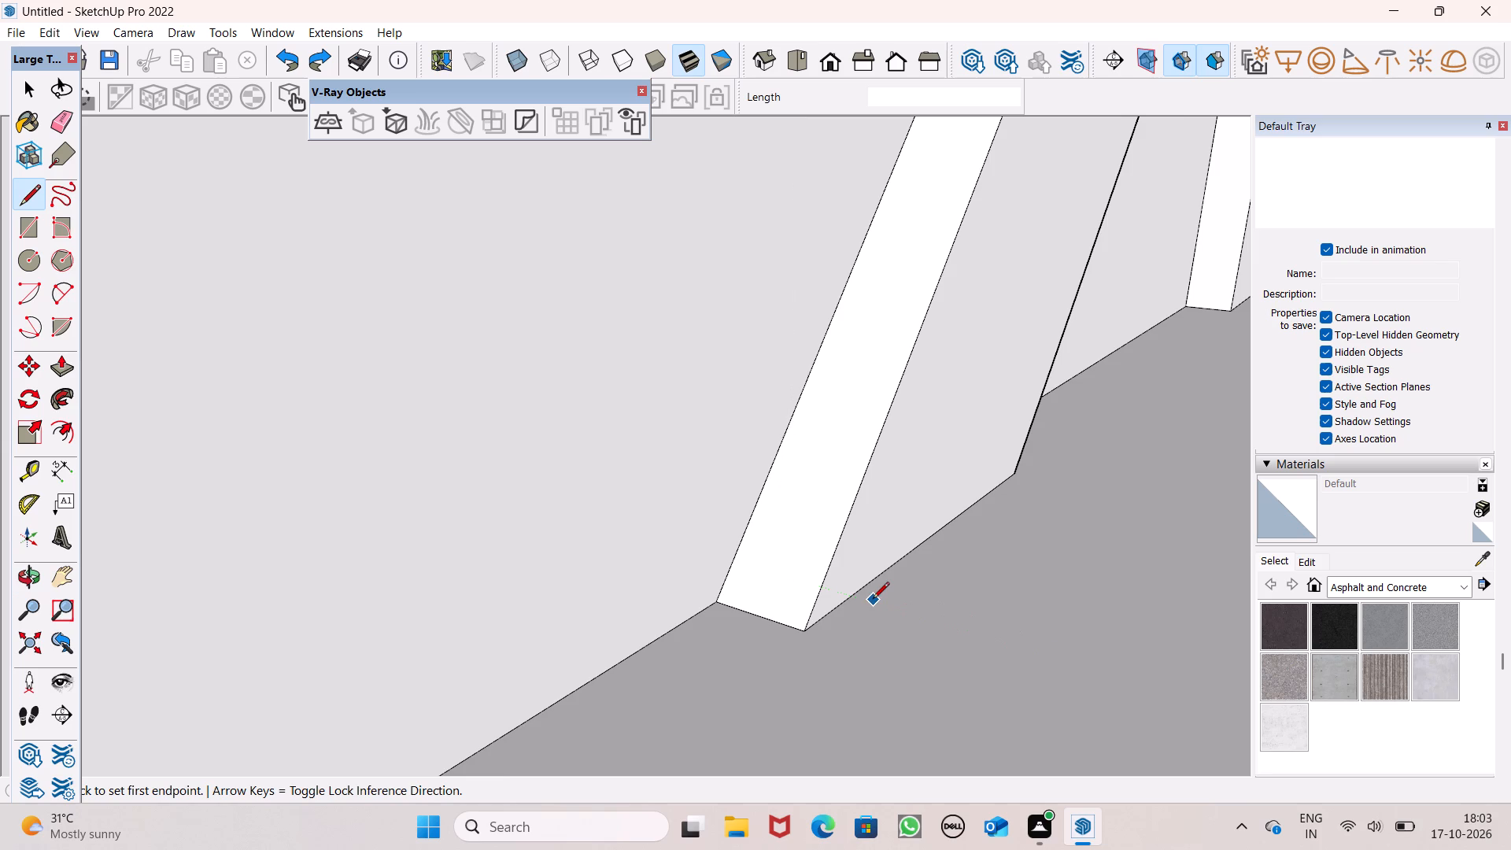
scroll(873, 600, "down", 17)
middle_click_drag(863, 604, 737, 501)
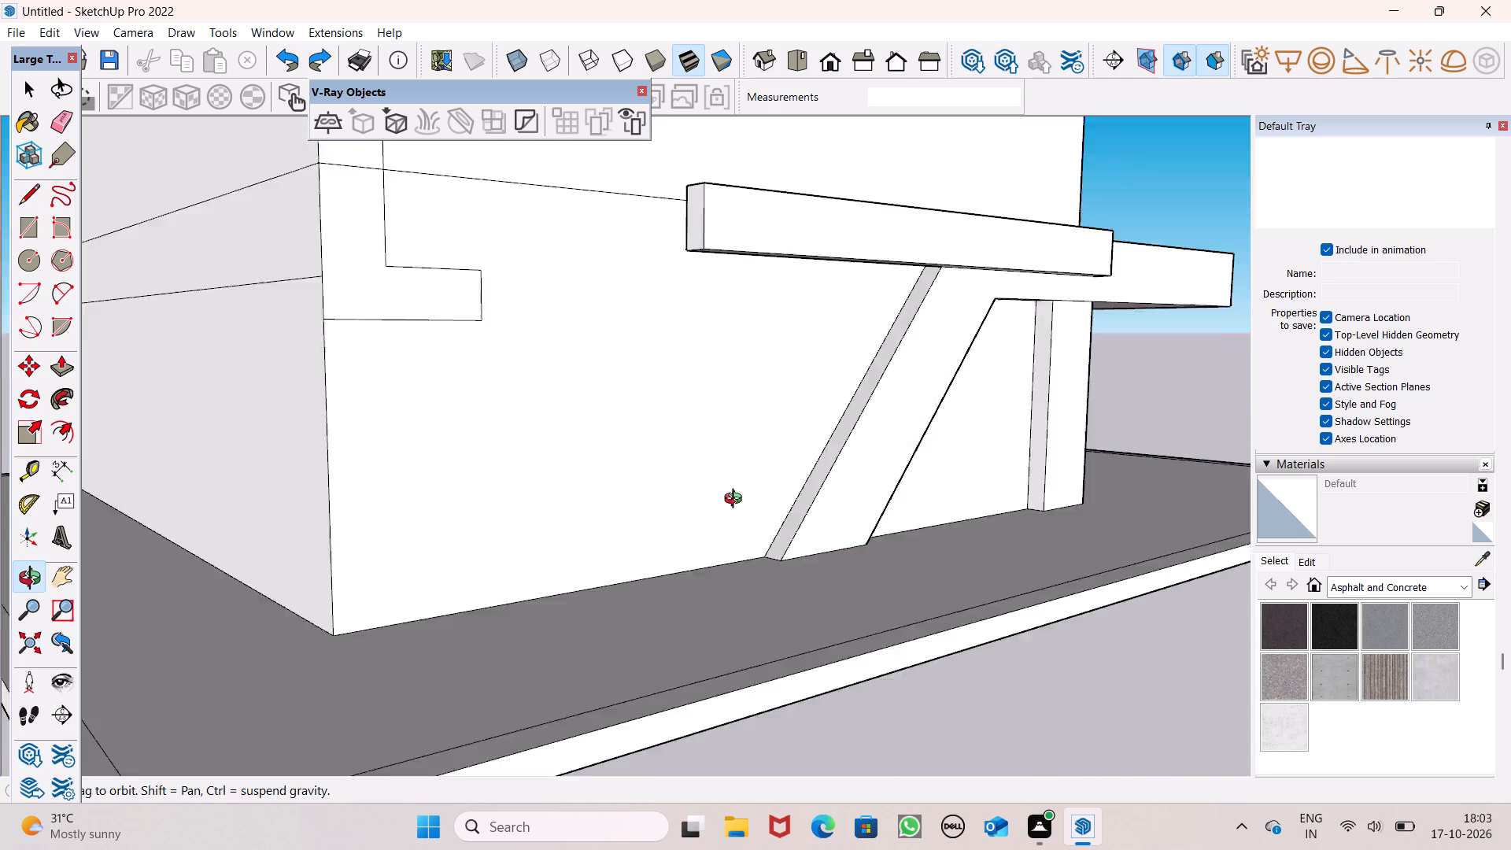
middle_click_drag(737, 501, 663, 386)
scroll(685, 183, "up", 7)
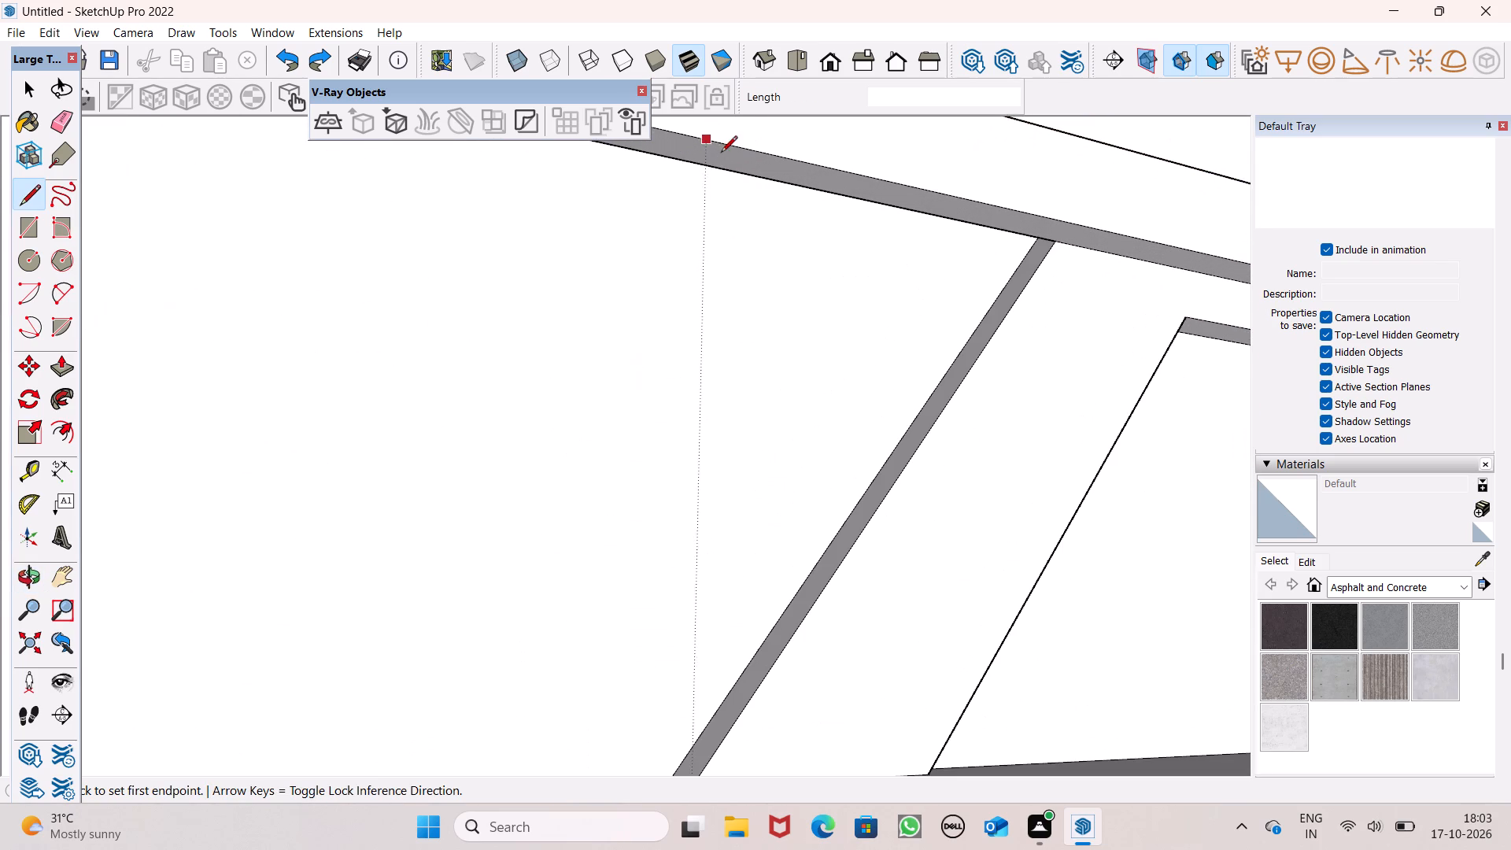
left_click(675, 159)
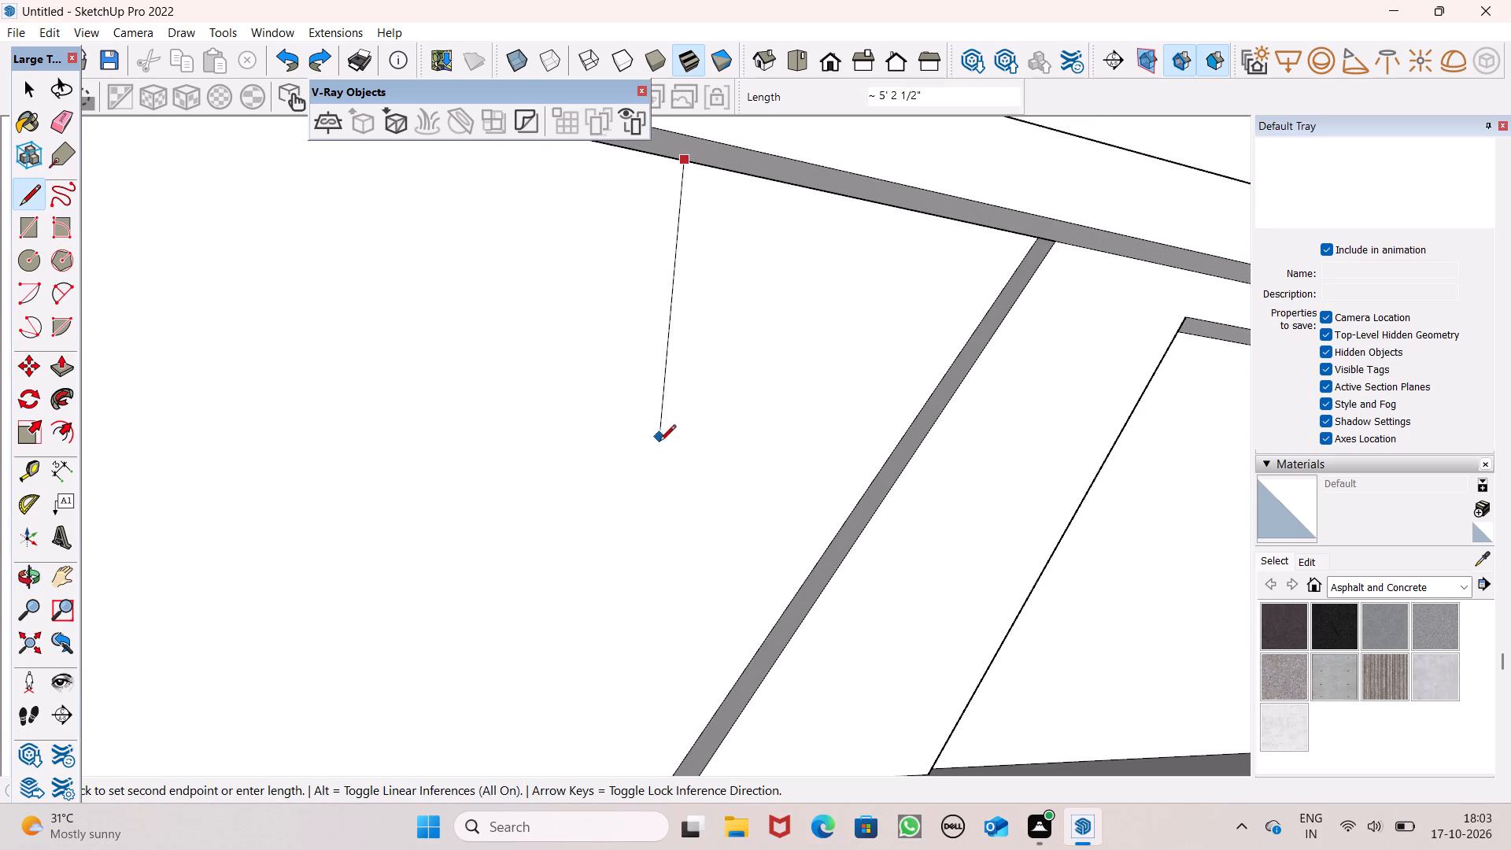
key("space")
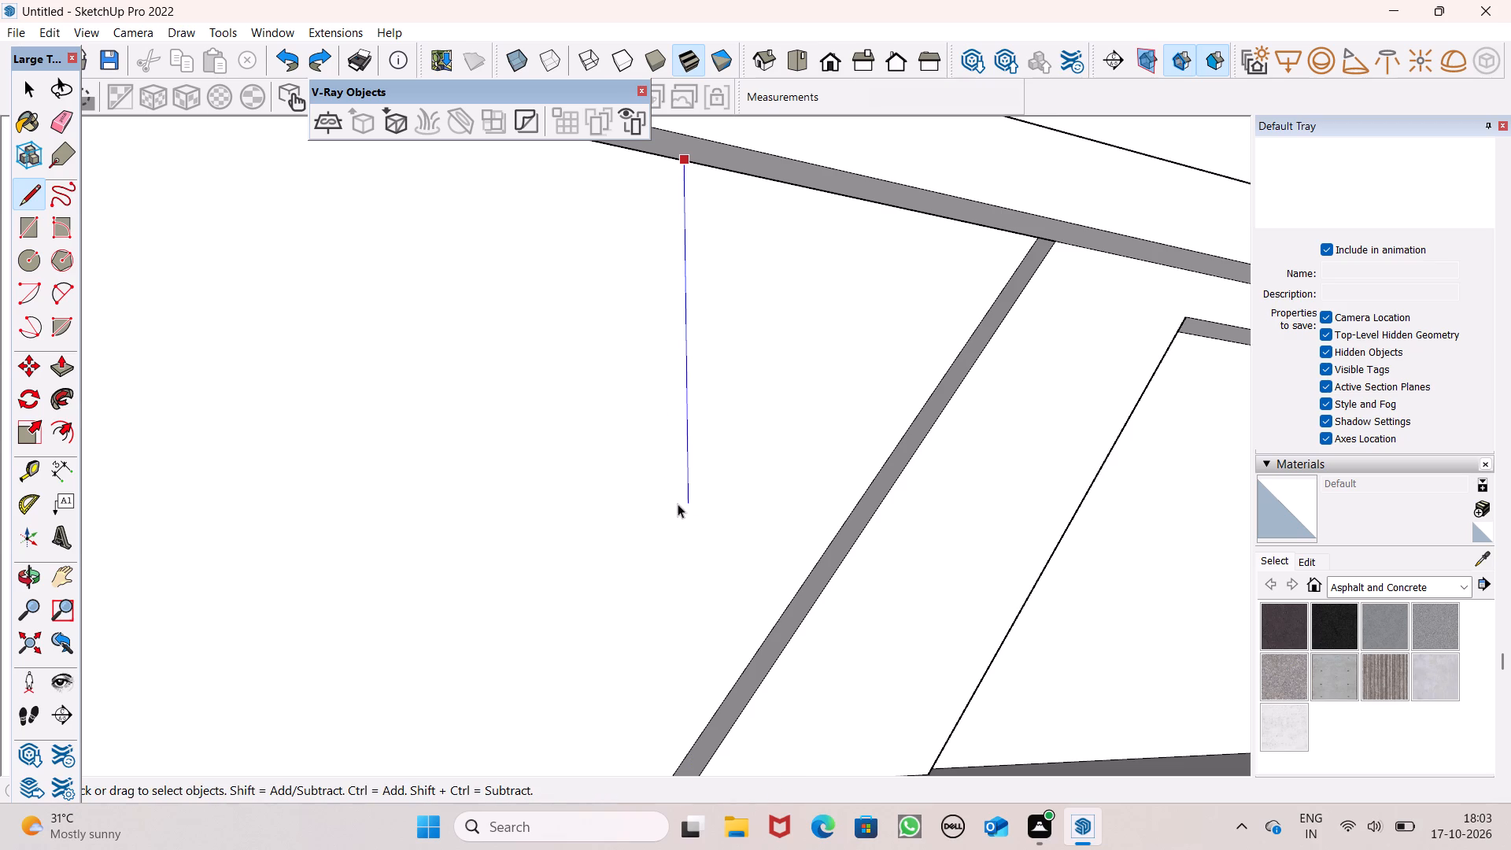
Examine the raised strip and sloping band from below, from above and along the front wall.
scroll(785, 438, "up", 1)
middle_click_drag(788, 425, 827, 392)
scroll(915, 232, "up", 8)
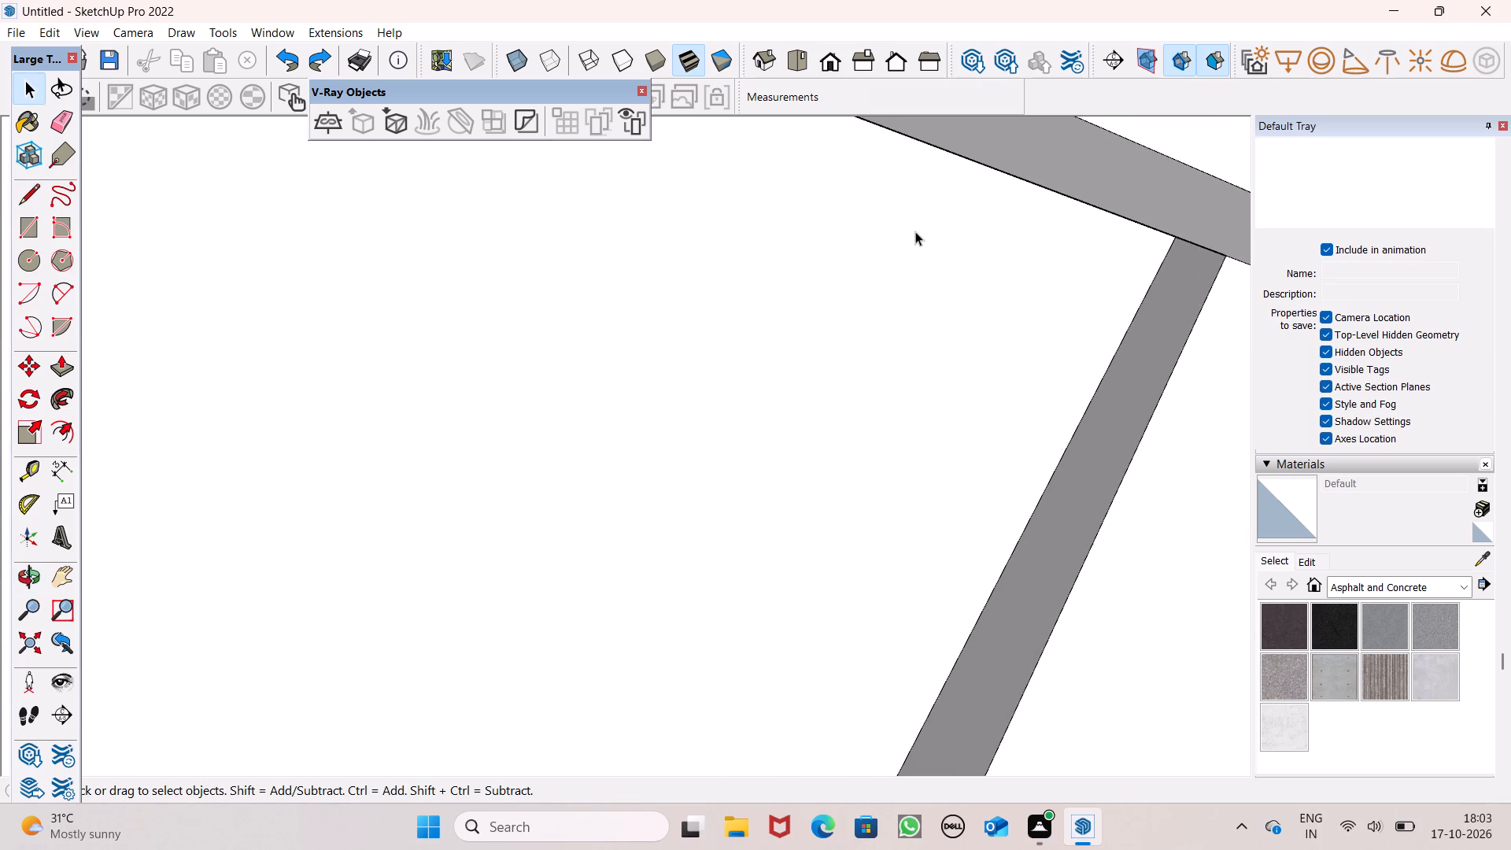
scroll(972, 205, "up", 16)
scroll(1027, 218, "down", 6)
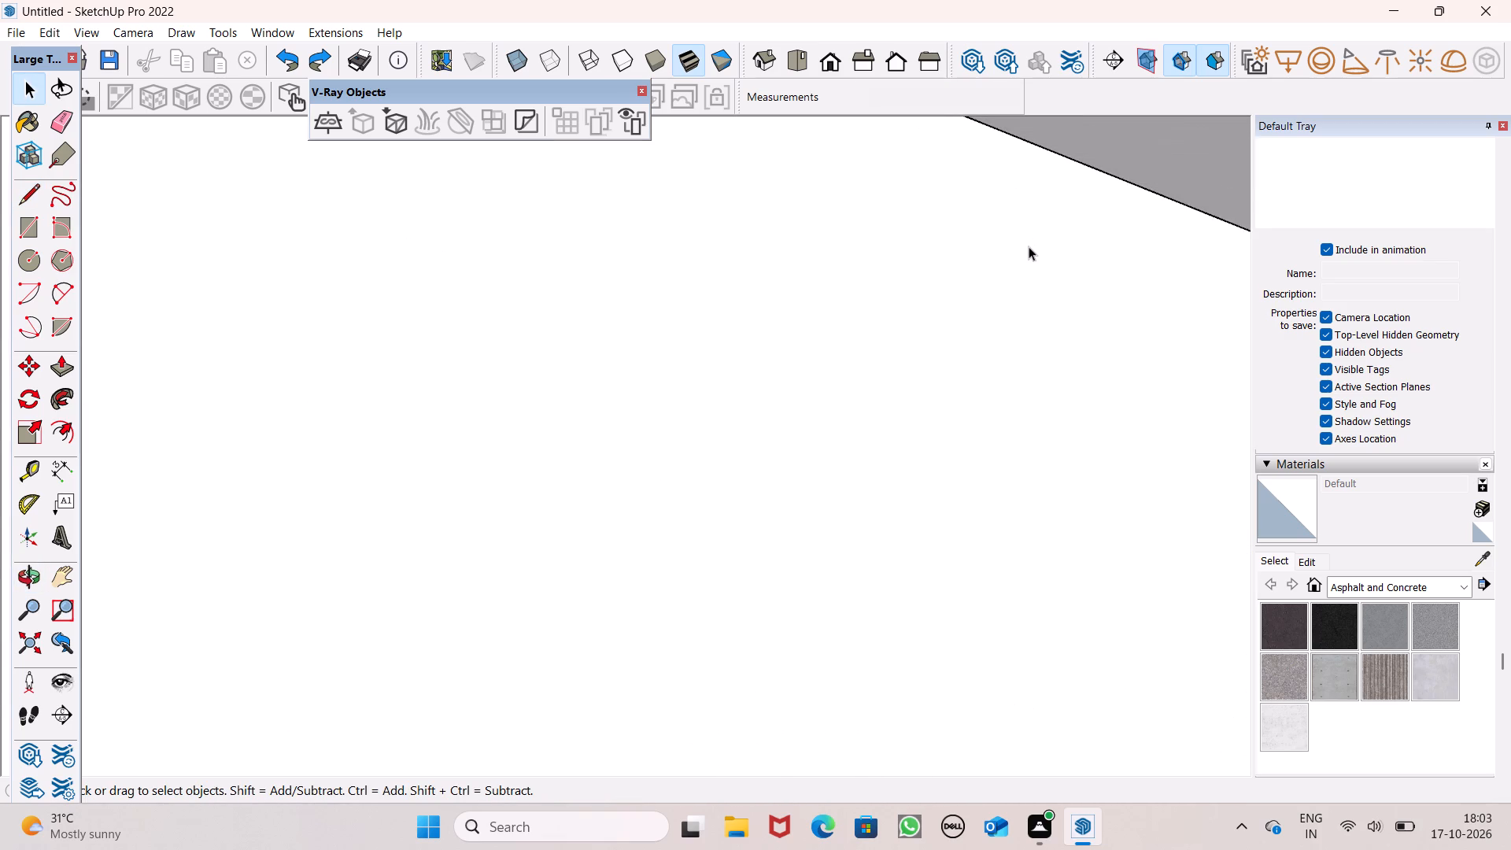
scroll(1031, 246, "down", 11)
middle_click_drag(1055, 250, 1083, 9)
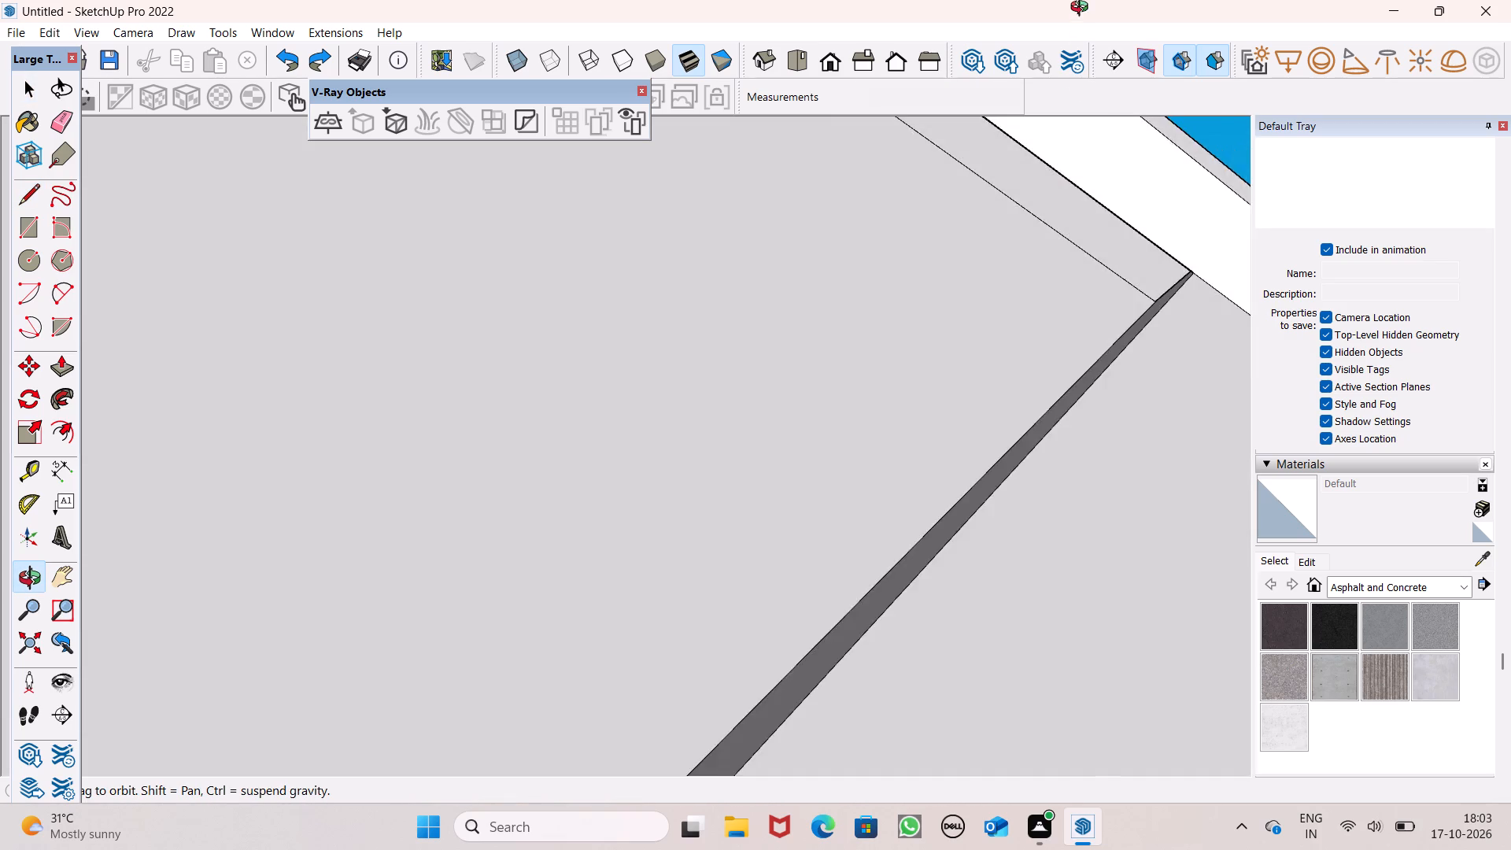
middle_click_drag(1083, 9, 1098, 747)
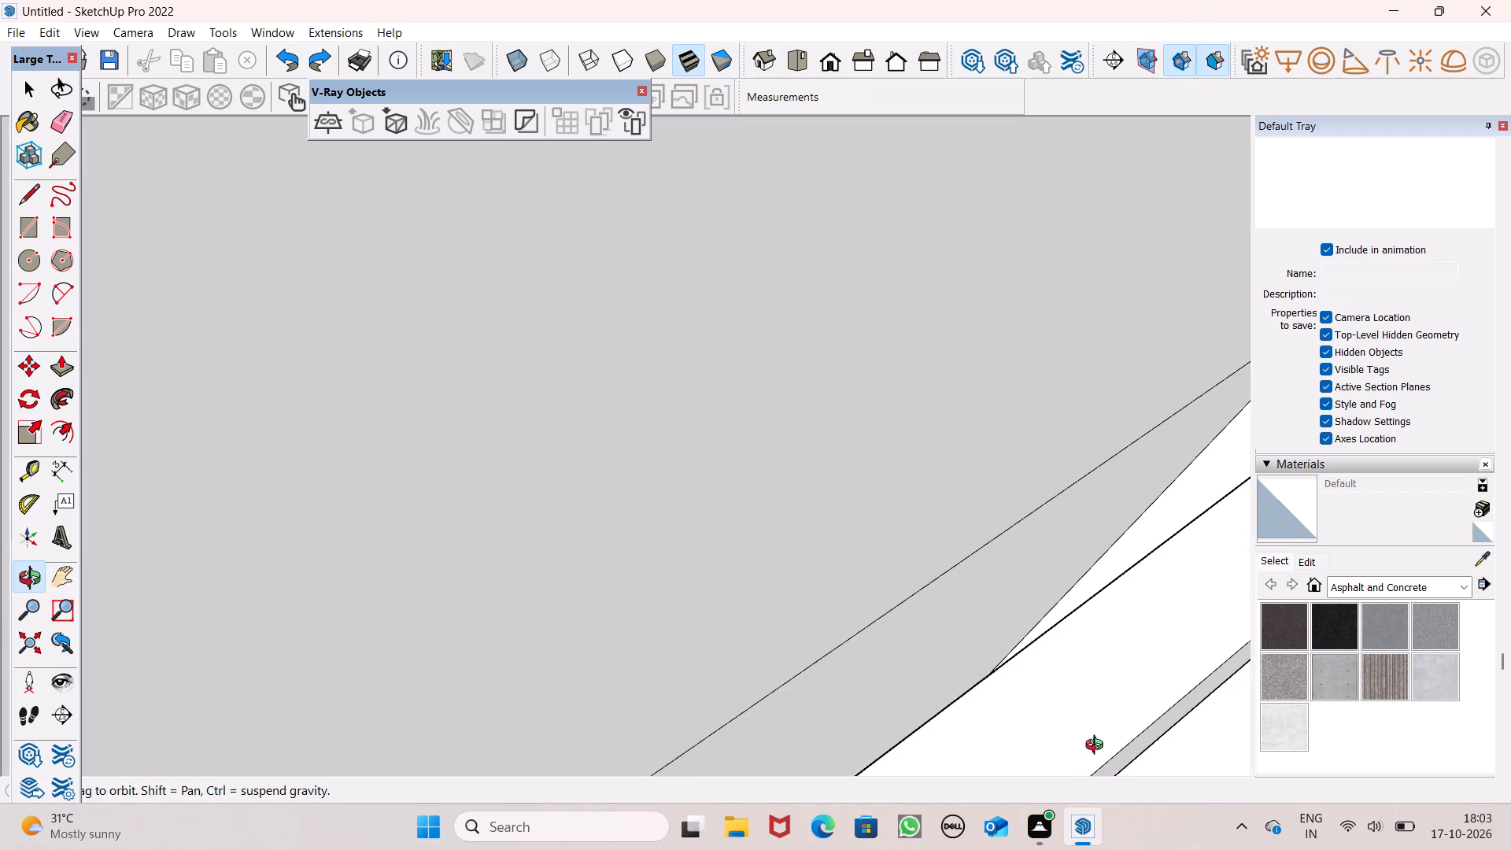
middle_click_drag(1098, 747, 1101, 734)
scroll(962, 530, "down", 14)
scroll(954, 509, "down", 7)
middle_click_drag(989, 560, 1202, 611)
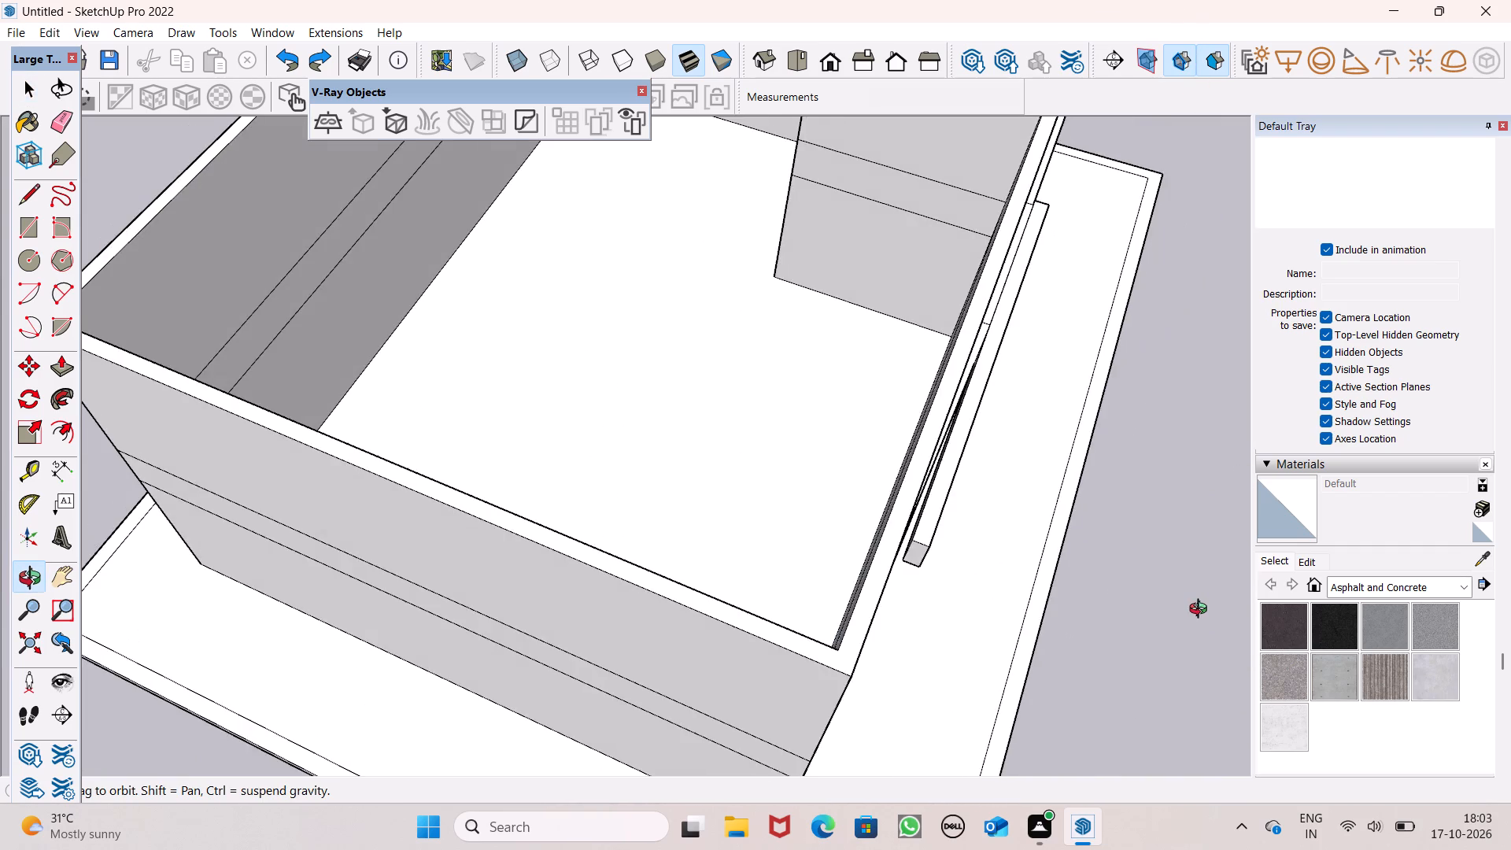
middle_click_drag(1202, 611, 412, 0)
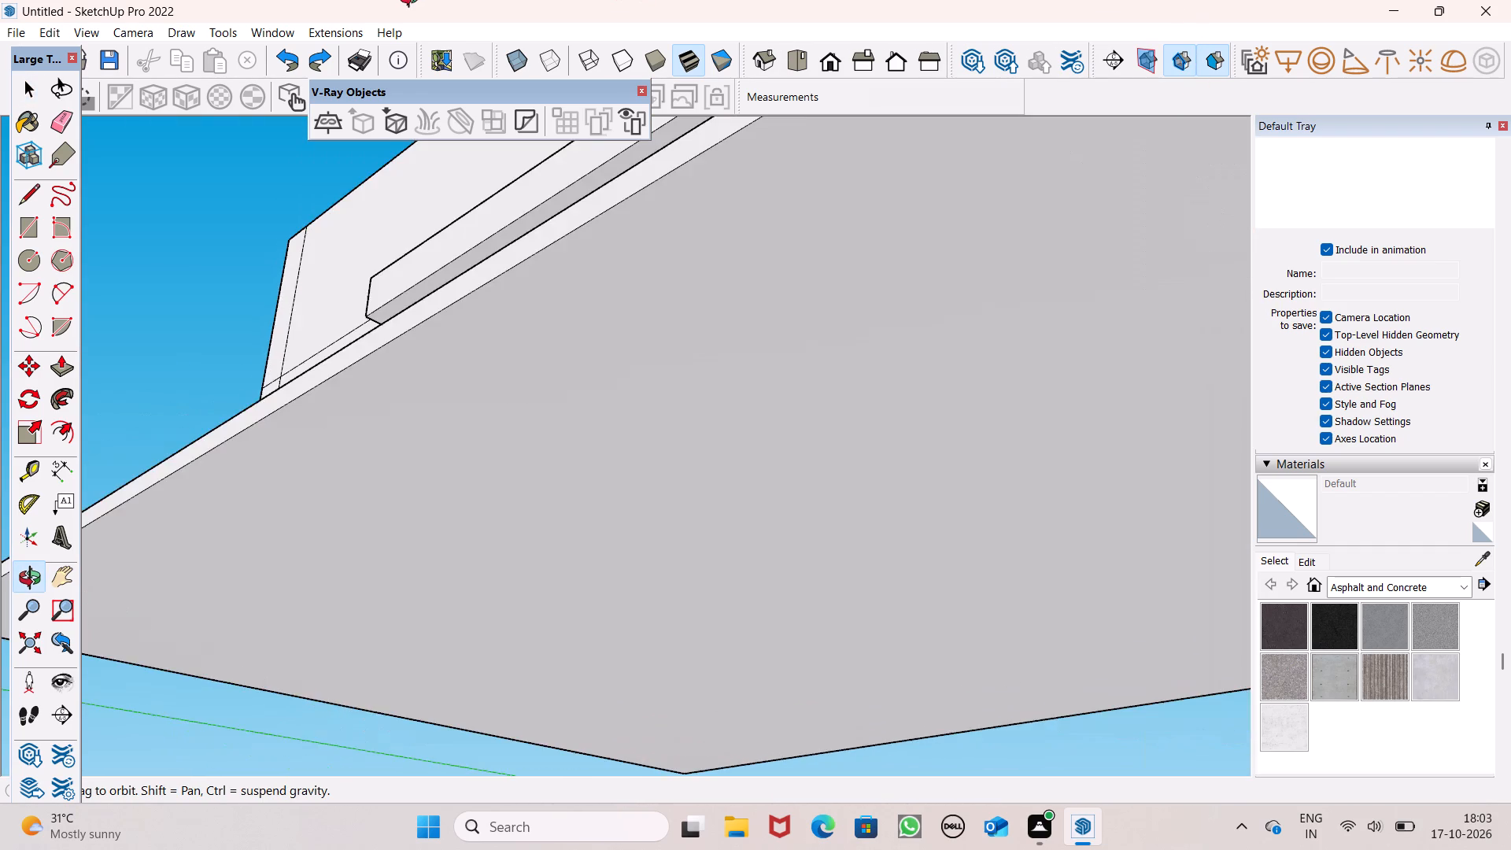
middle_click_drag(412, 0, 432, 66)
middle_click(543, 18)
scroll(553, 261, "down", 1)
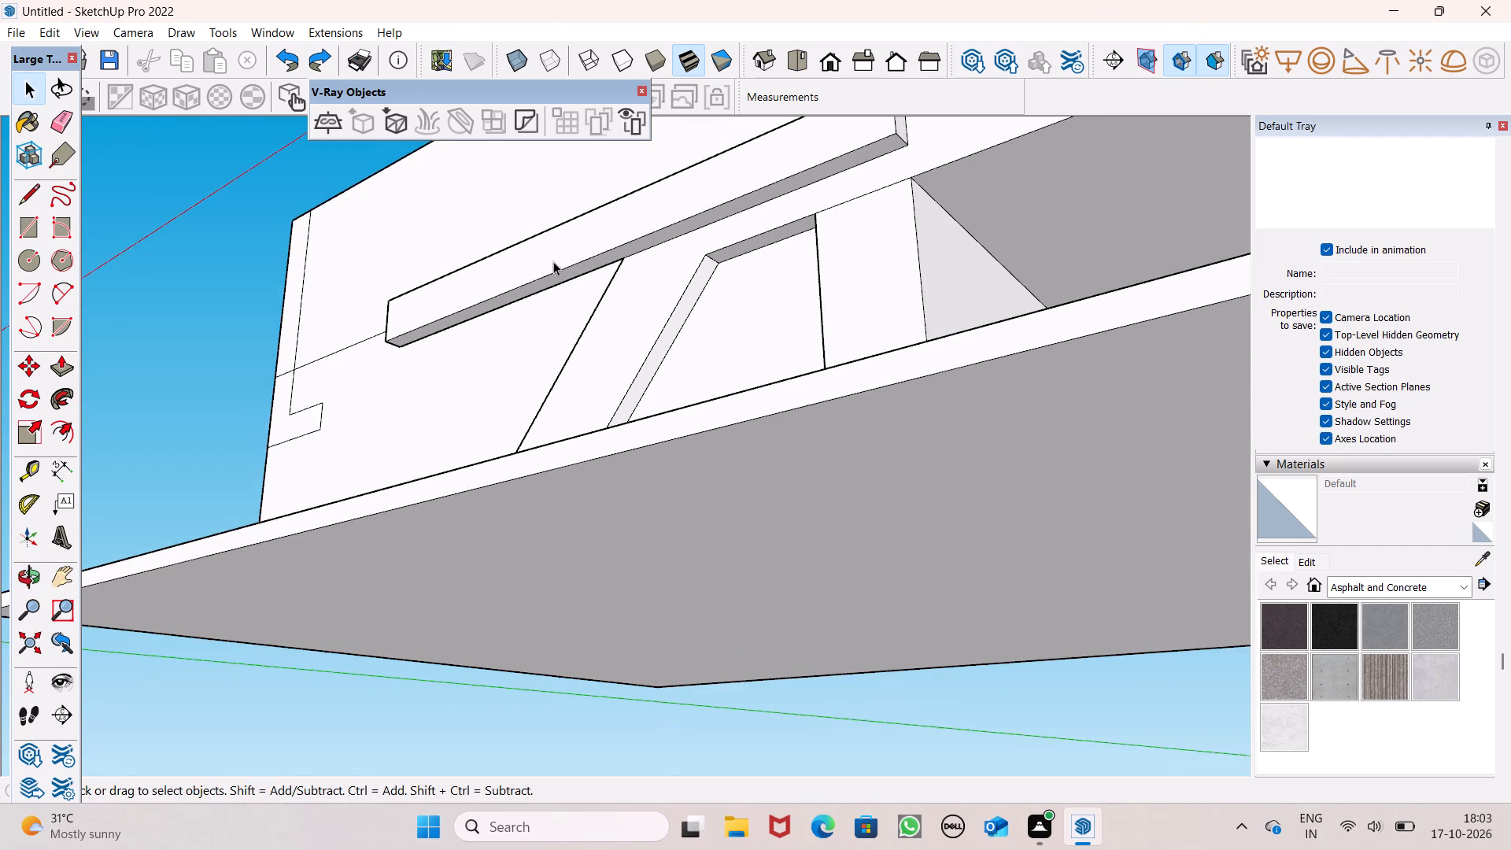
middle_click_drag(588, 275, 1188, 561)
middle_click_drag(835, 445, 978, 569)
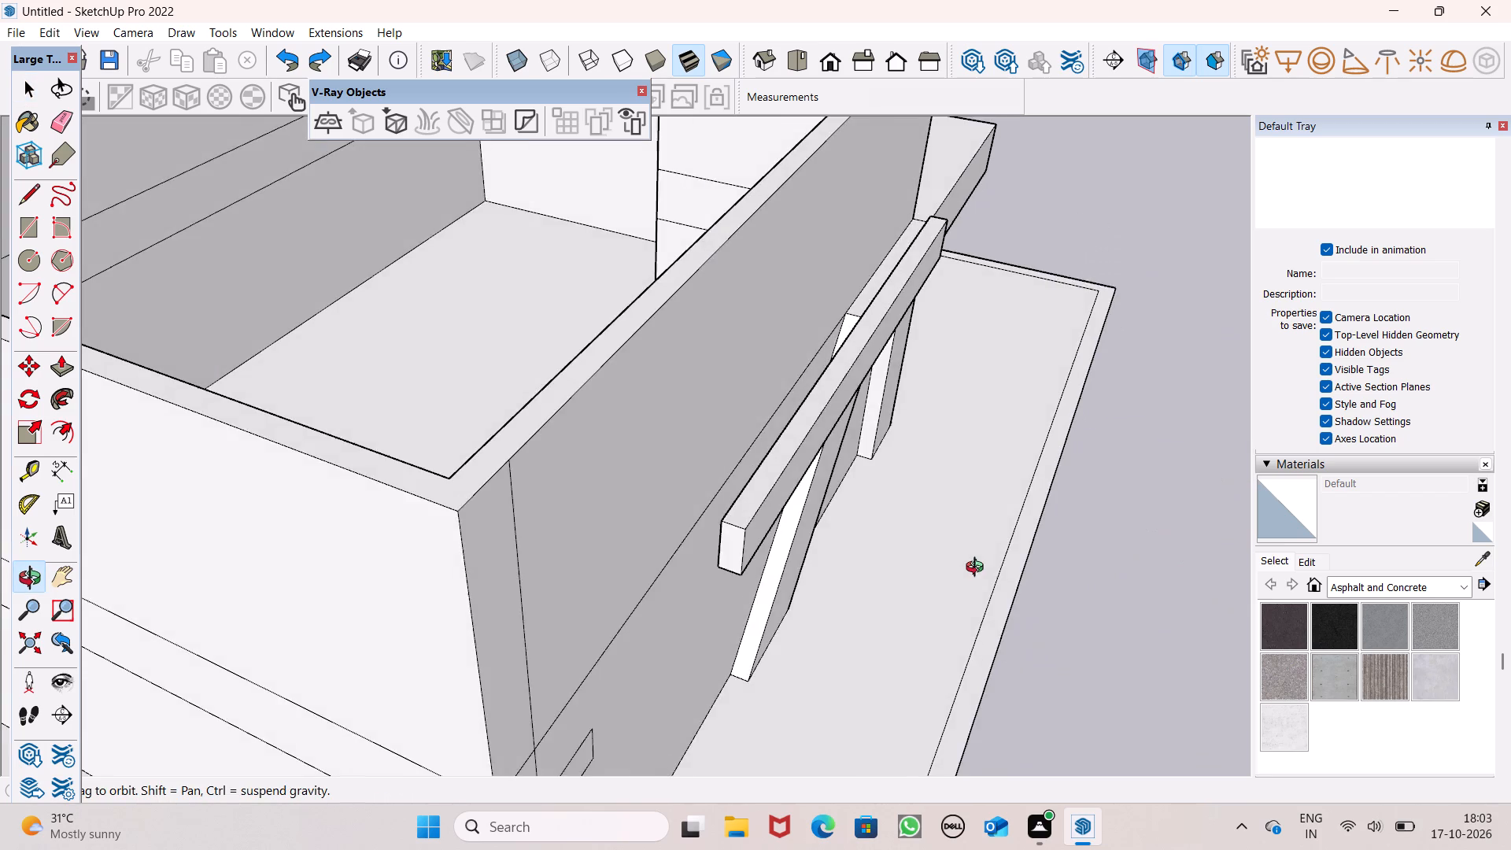
middle_click_drag(978, 569, 1066, 616)
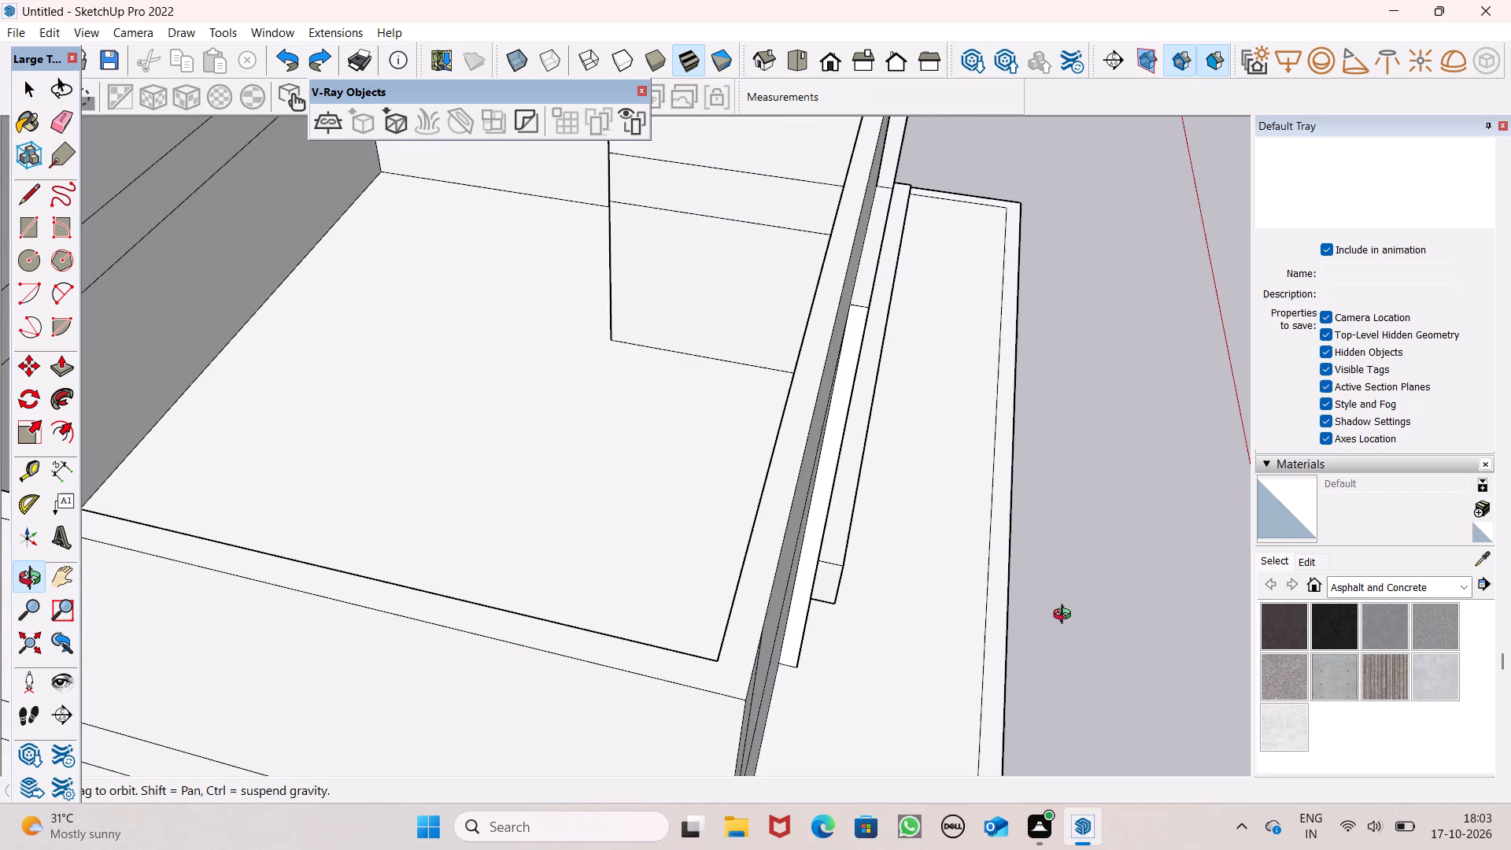
middle_click_drag(1066, 616, 1062, 612)
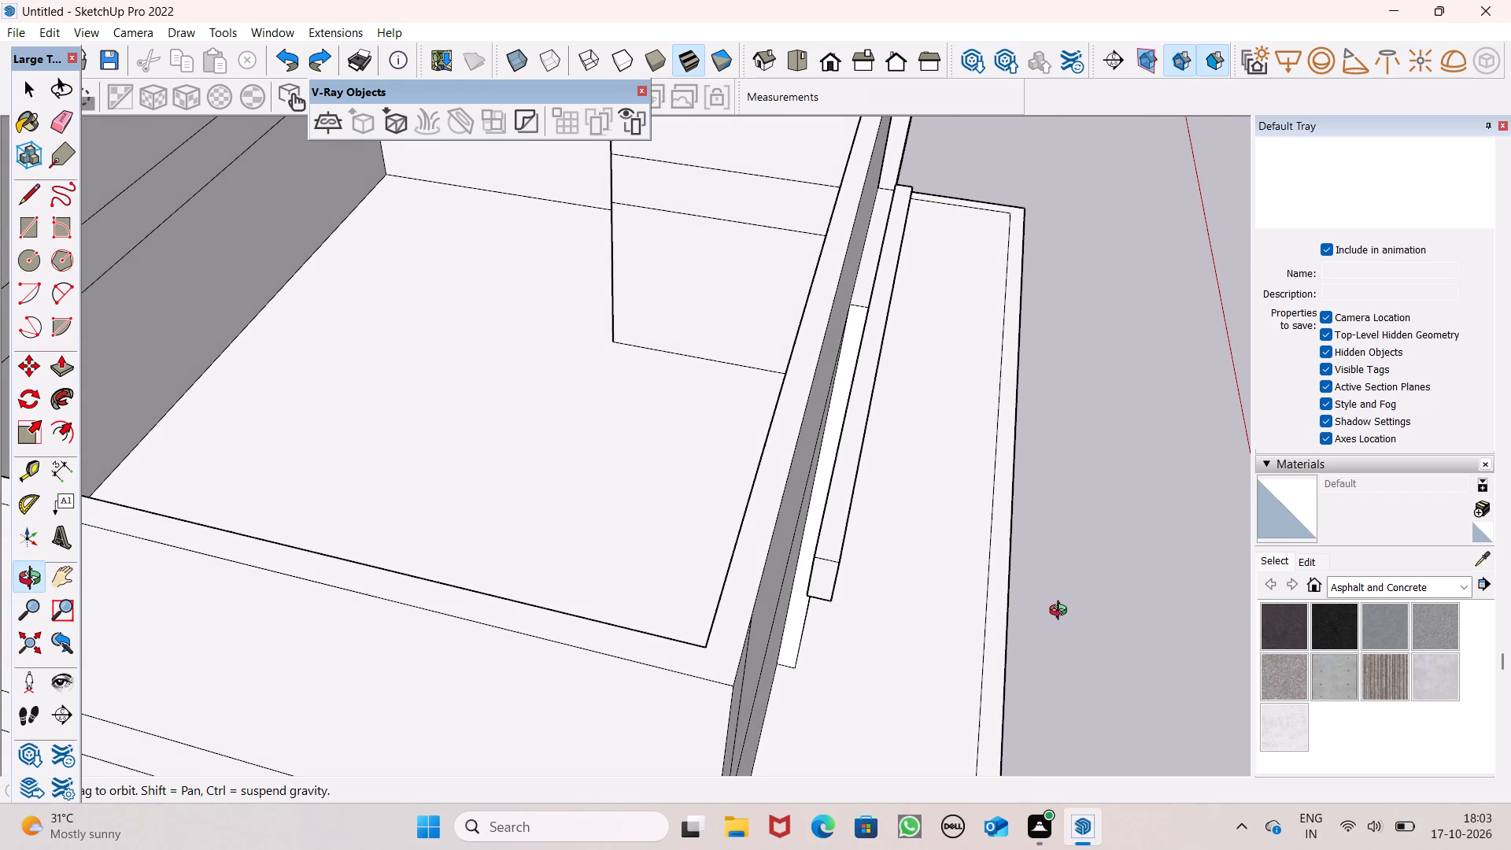
middle_click_drag(1062, 612, 1062, 611)
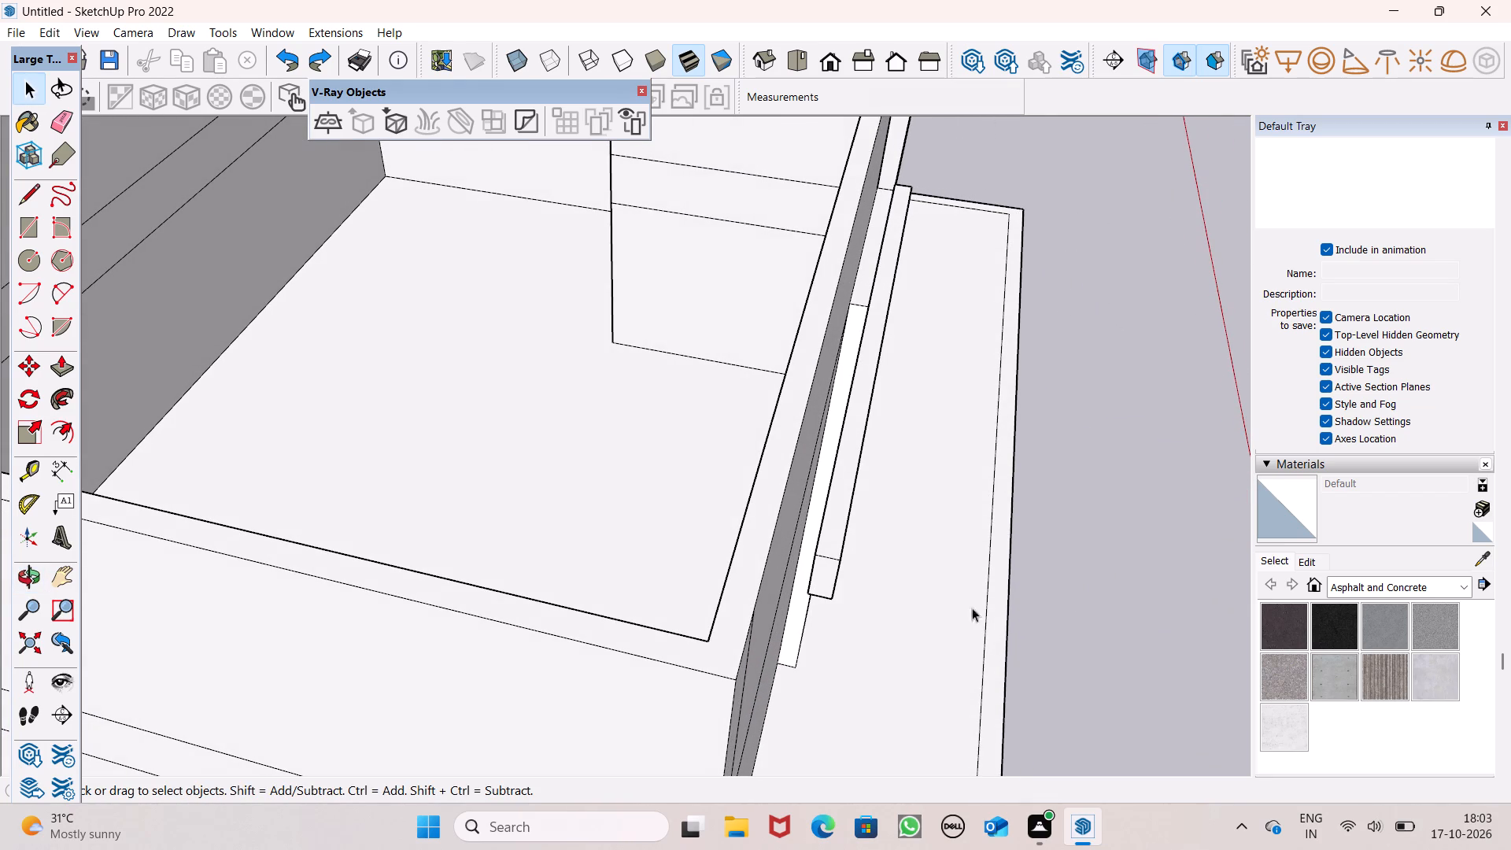
Erase the extra lengthwise edge on the raised strip's narrow side facing the front wall.
scroll(771, 490, "up", 1)
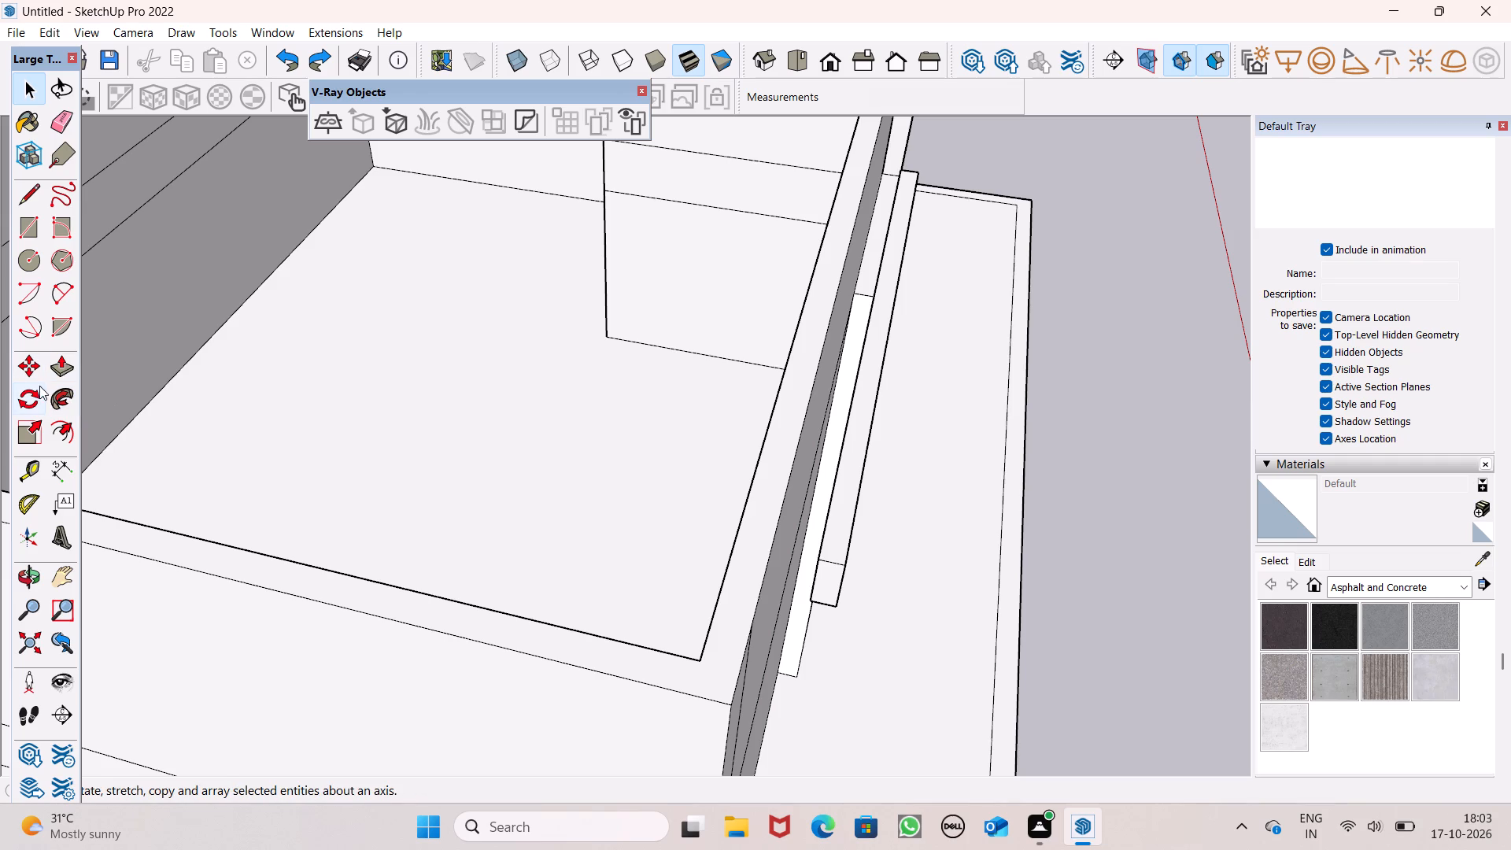
left_click(69, 366)
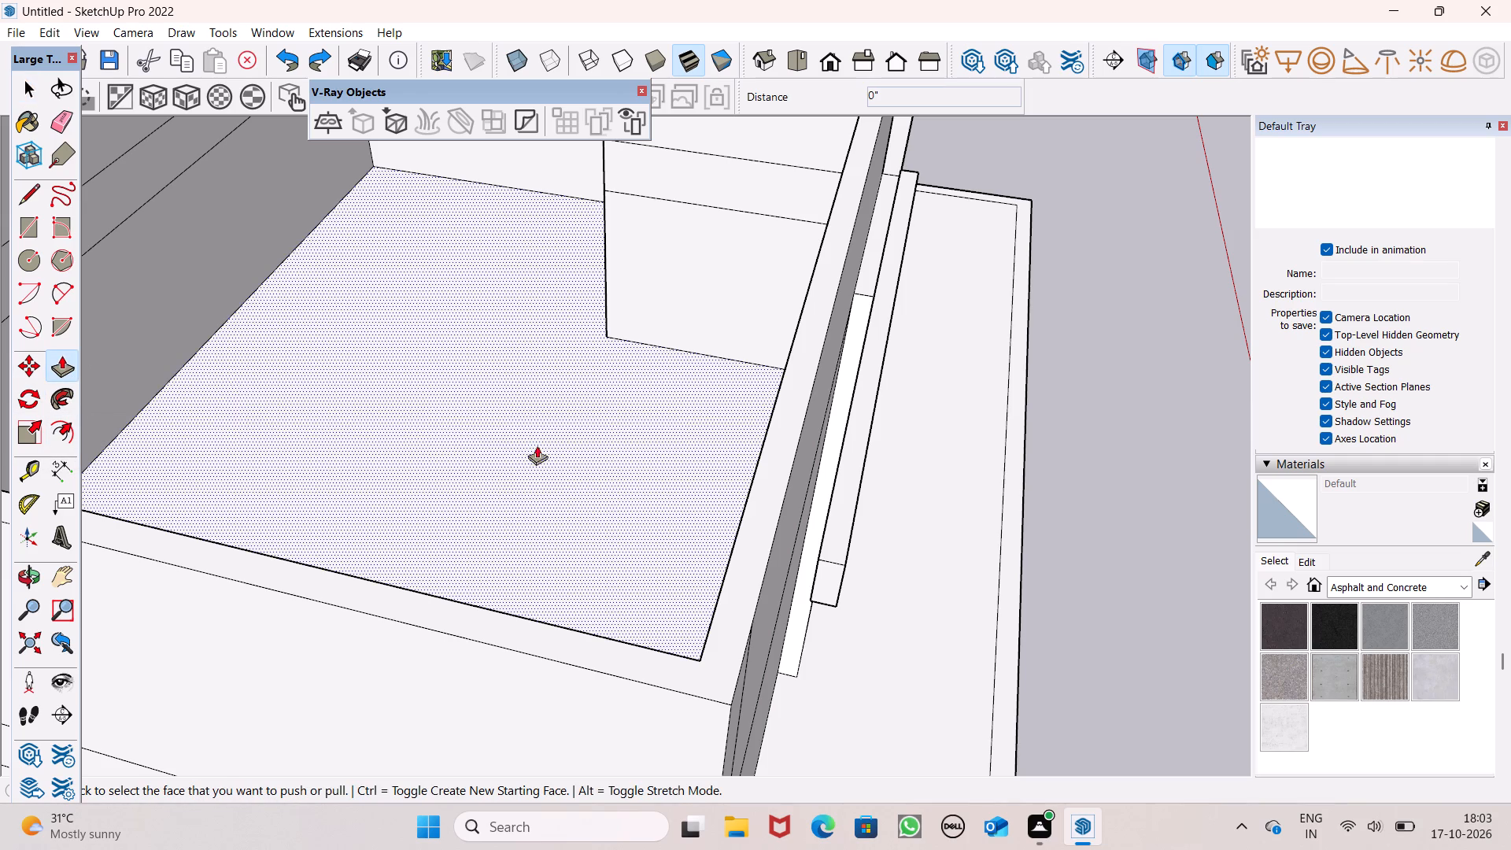
scroll(795, 536, "up", 6)
middle_click_drag(825, 599, 888, 564)
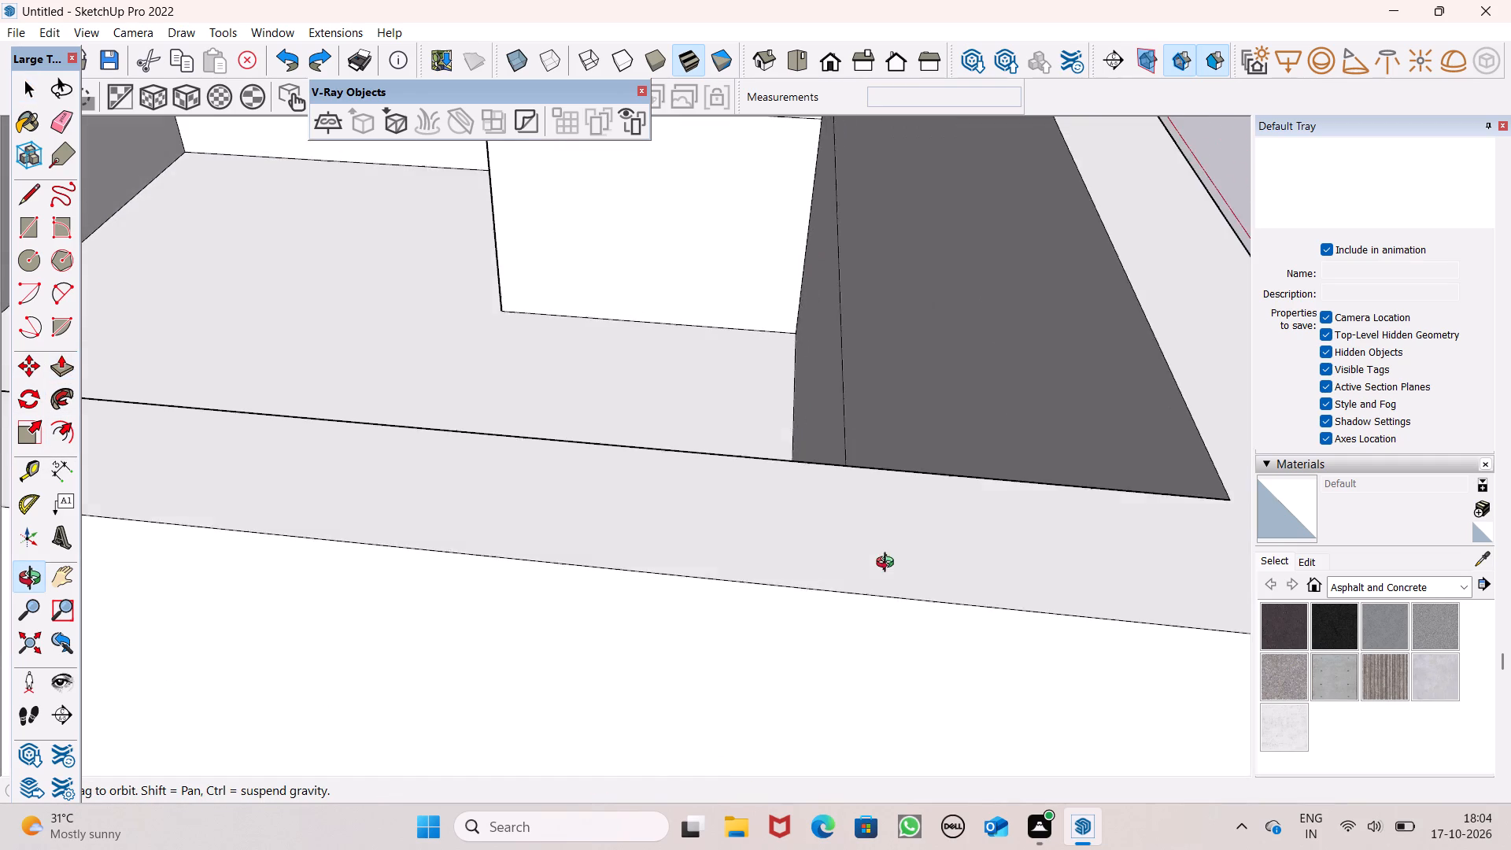
middle_click_drag(888, 564, 798, 571)
scroll(778, 557, "up", 7)
middle_click_drag(809, 567, 864, 569)
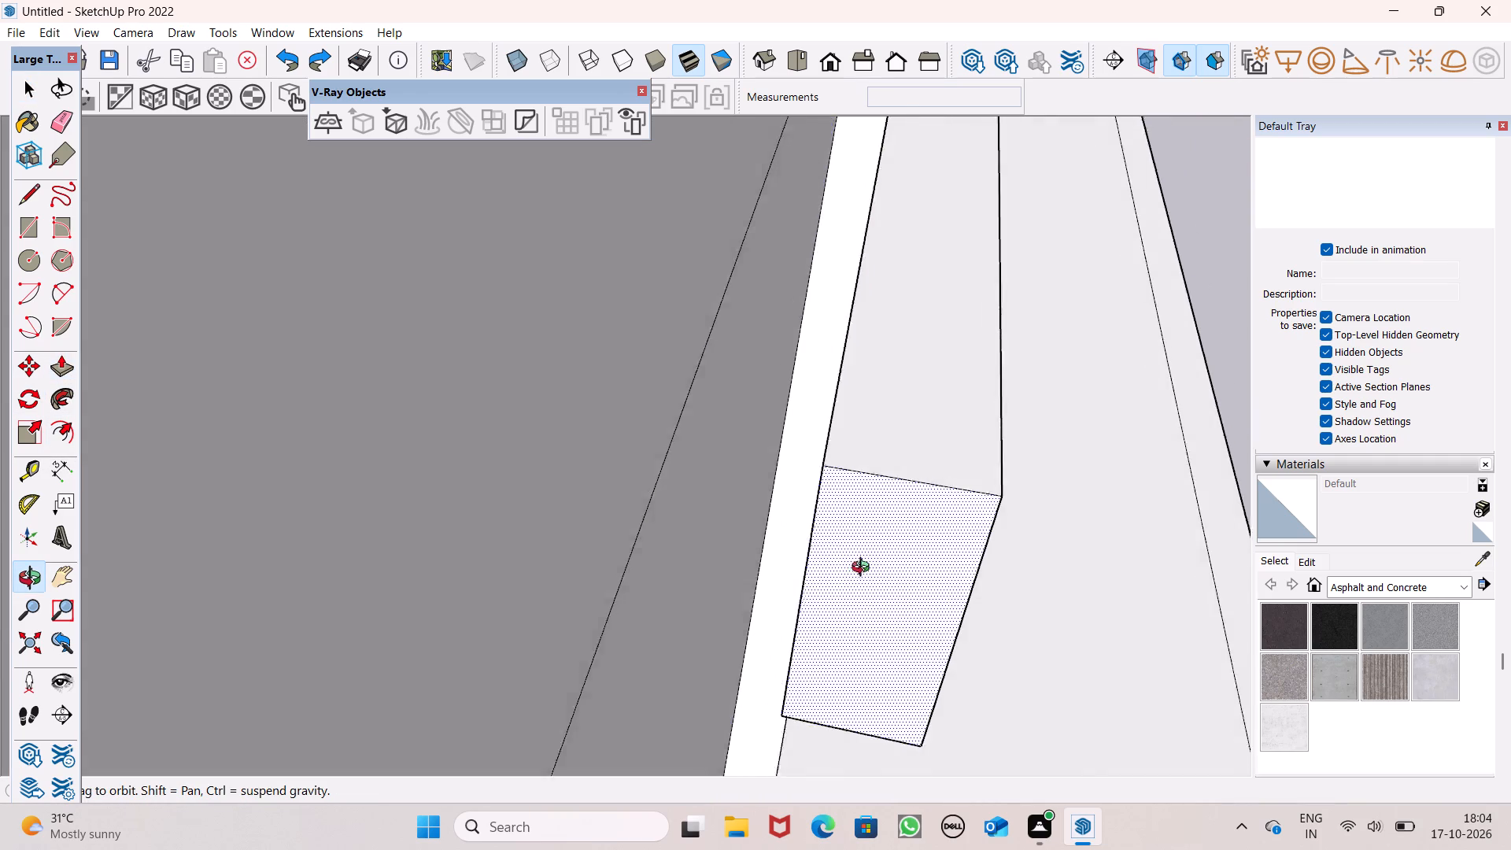
middle_click_drag(864, 569, 903, 564)
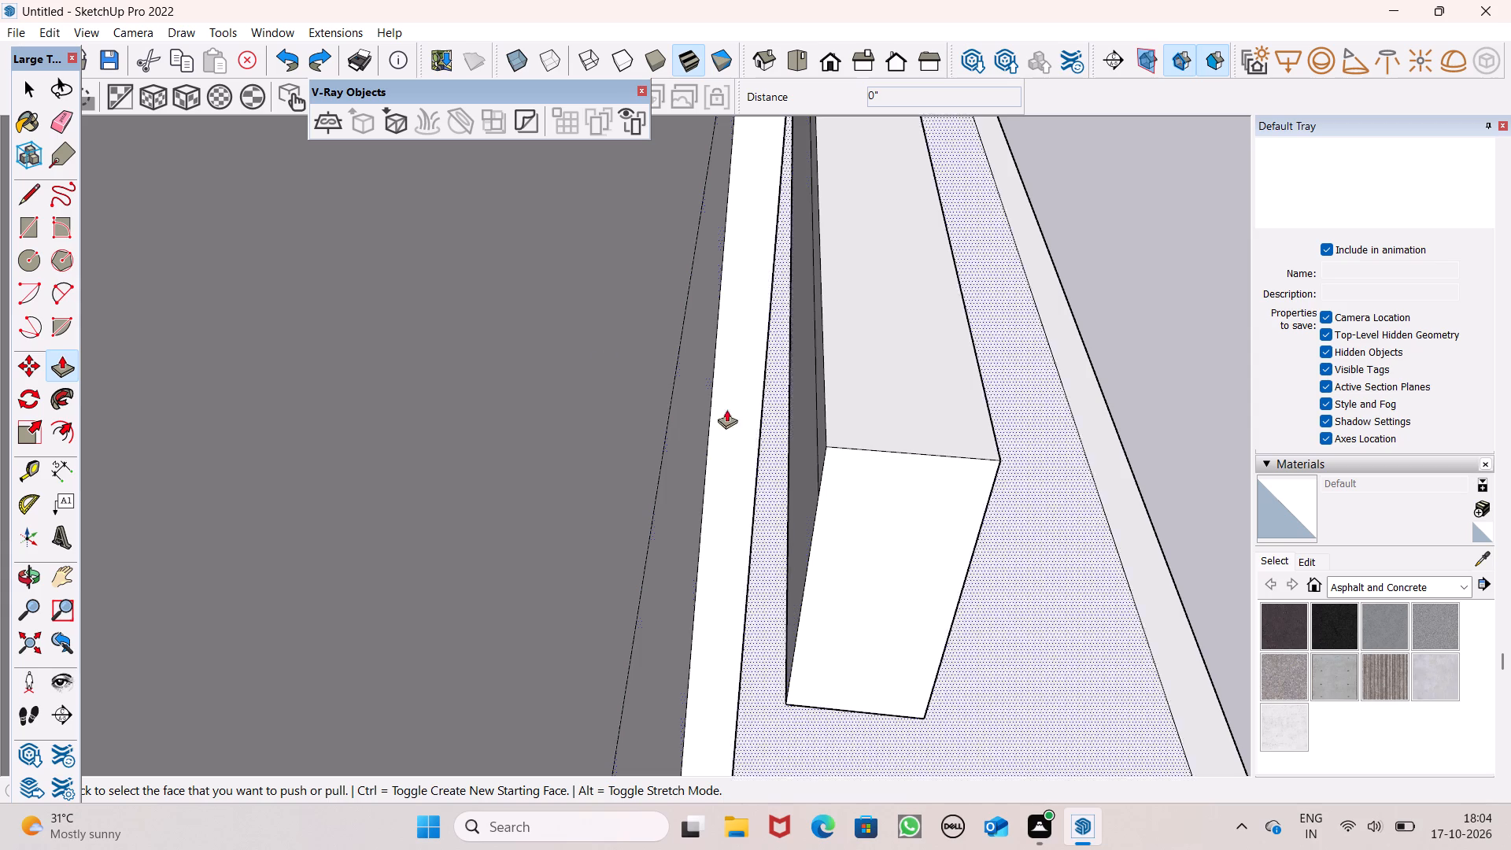
left_click(59, 123)
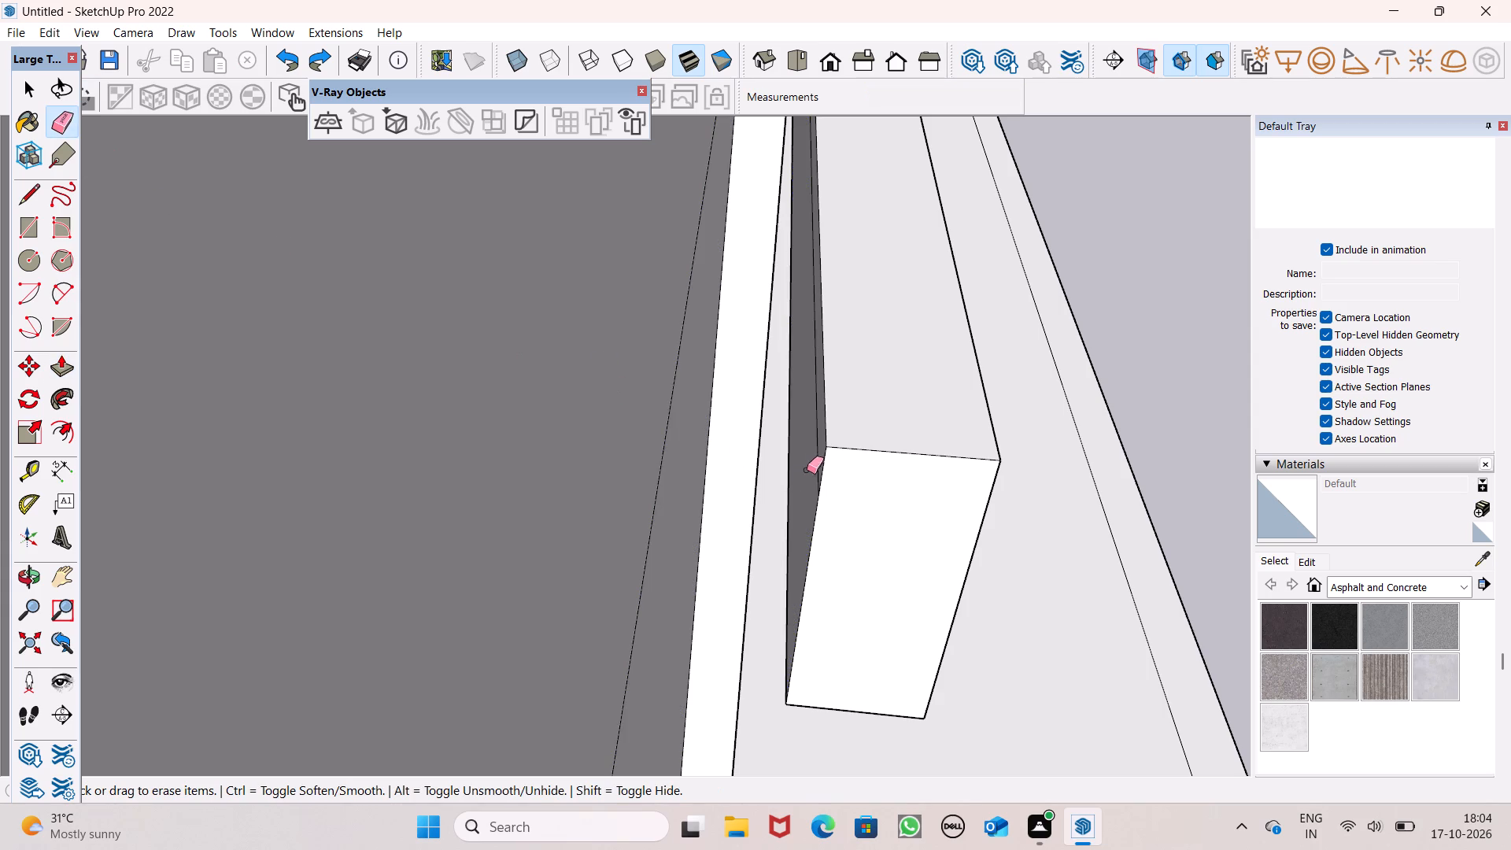
left_click(819, 447)
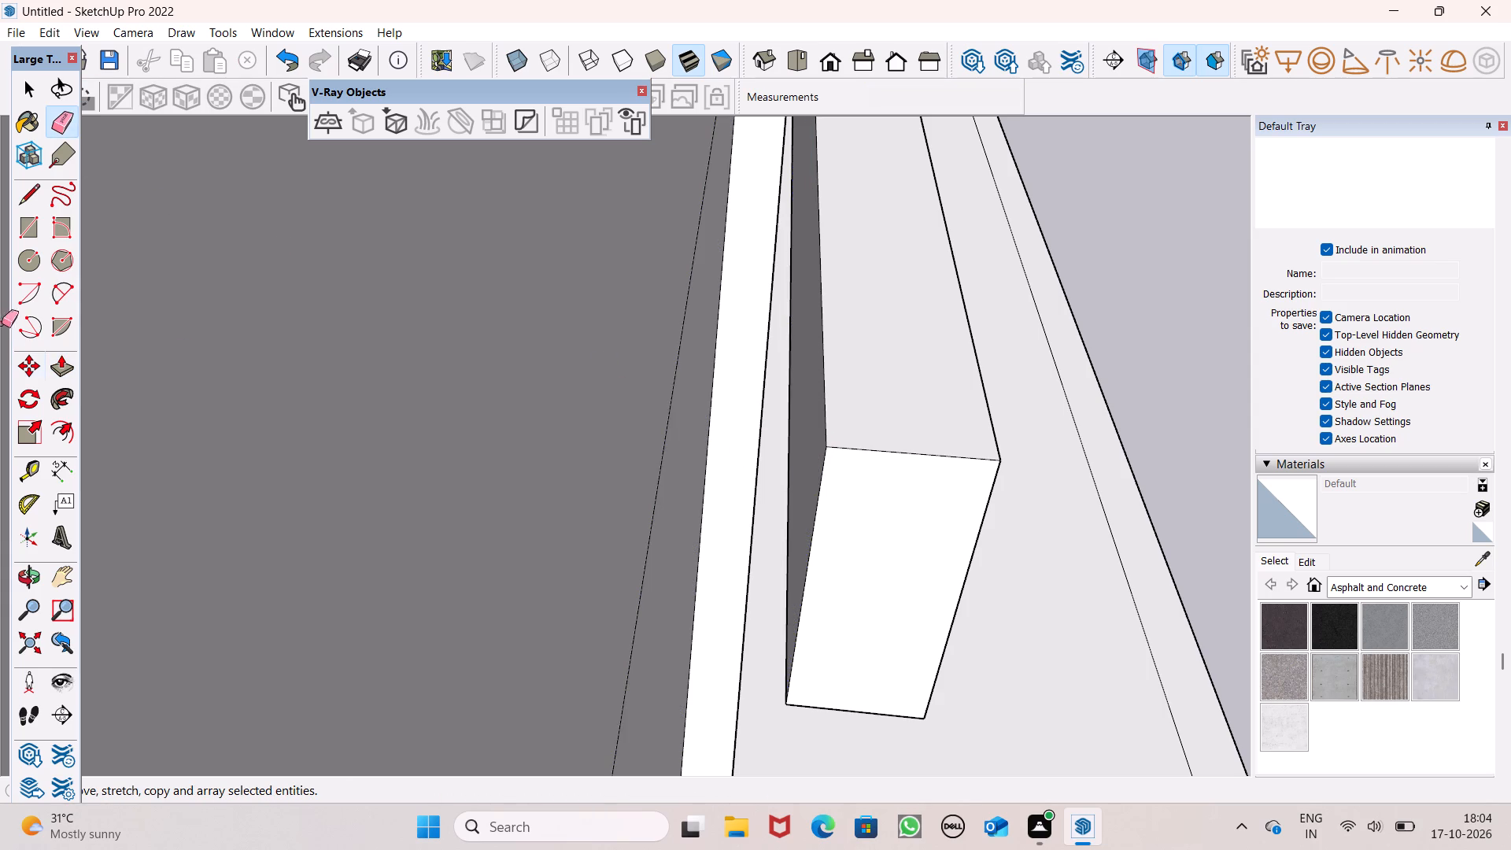
Push/Pull the raised strip's wall-facing side about 10 1/4" toward the front wall.
left_click(63, 375)
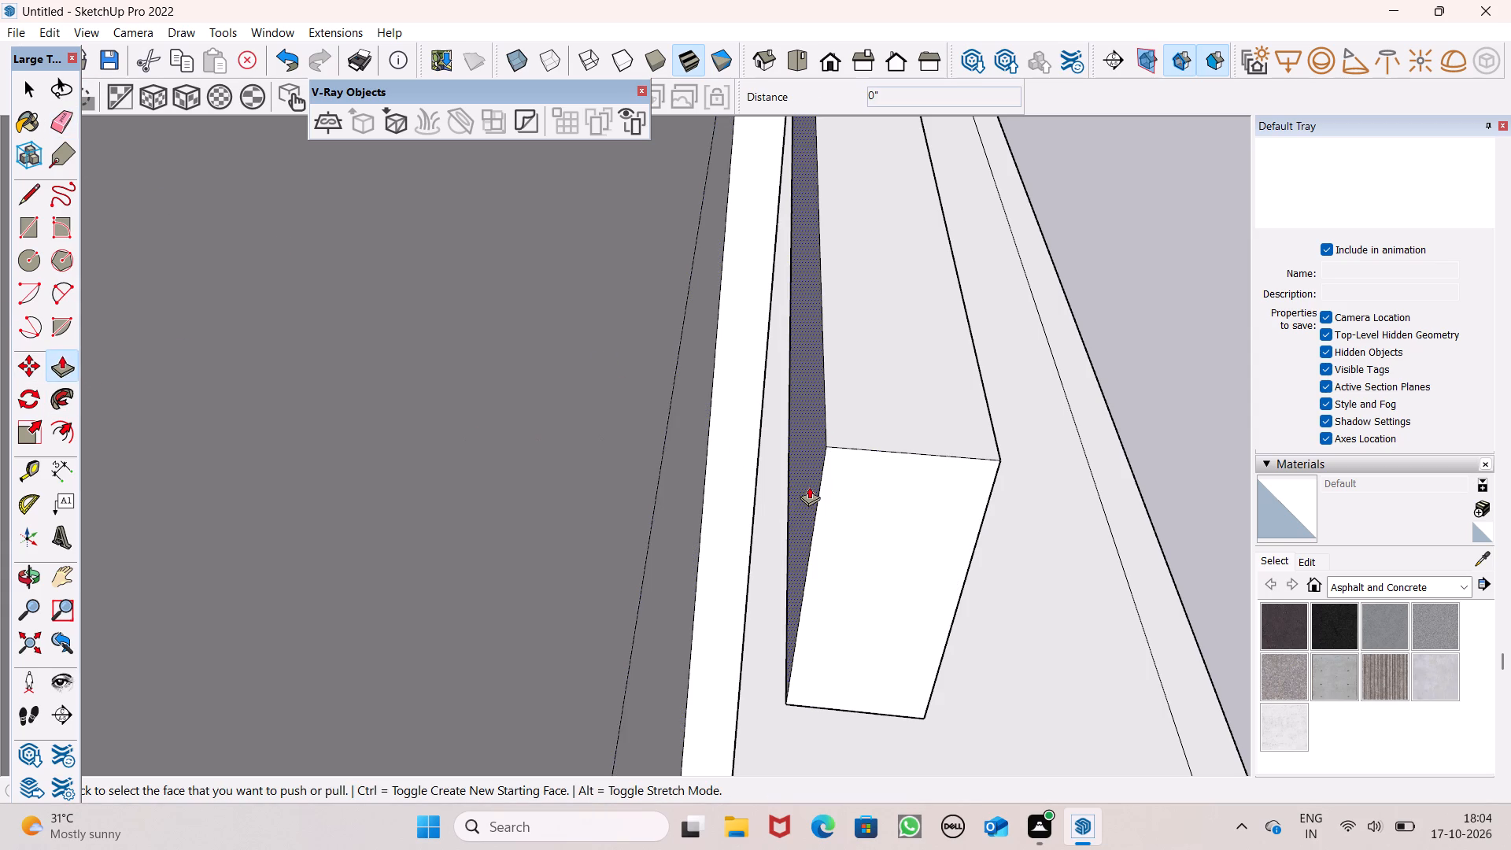
left_click_drag(809, 486, 662, 488)
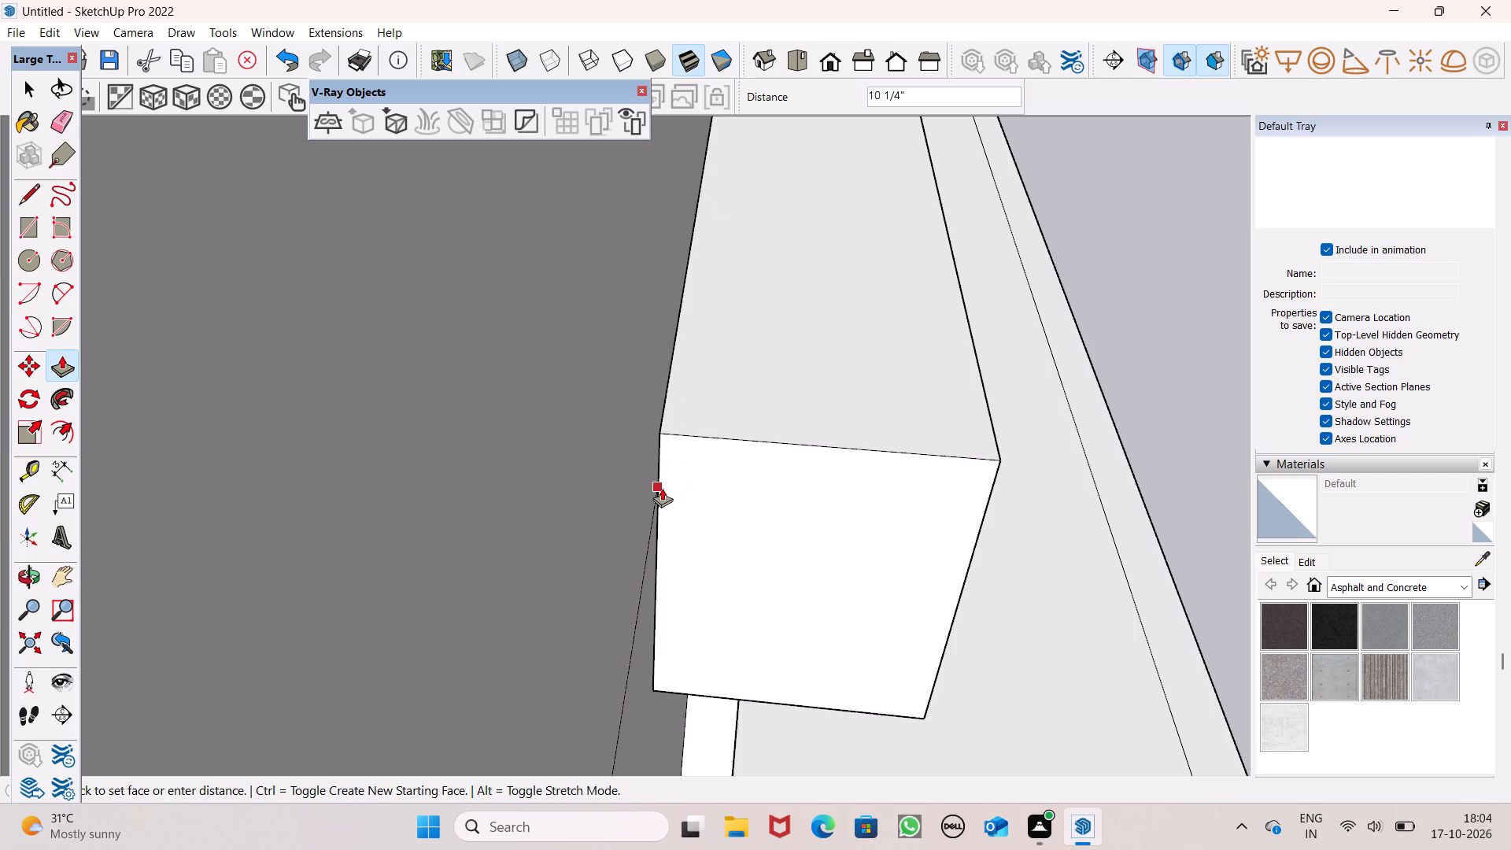
left_click_drag(662, 488, 661, 490)
Examine the raised strip, sloping band and slab from the front, from above and from below.
scroll(984, 390, "down", 4)
middle_click_drag(977, 416, 574, 336)
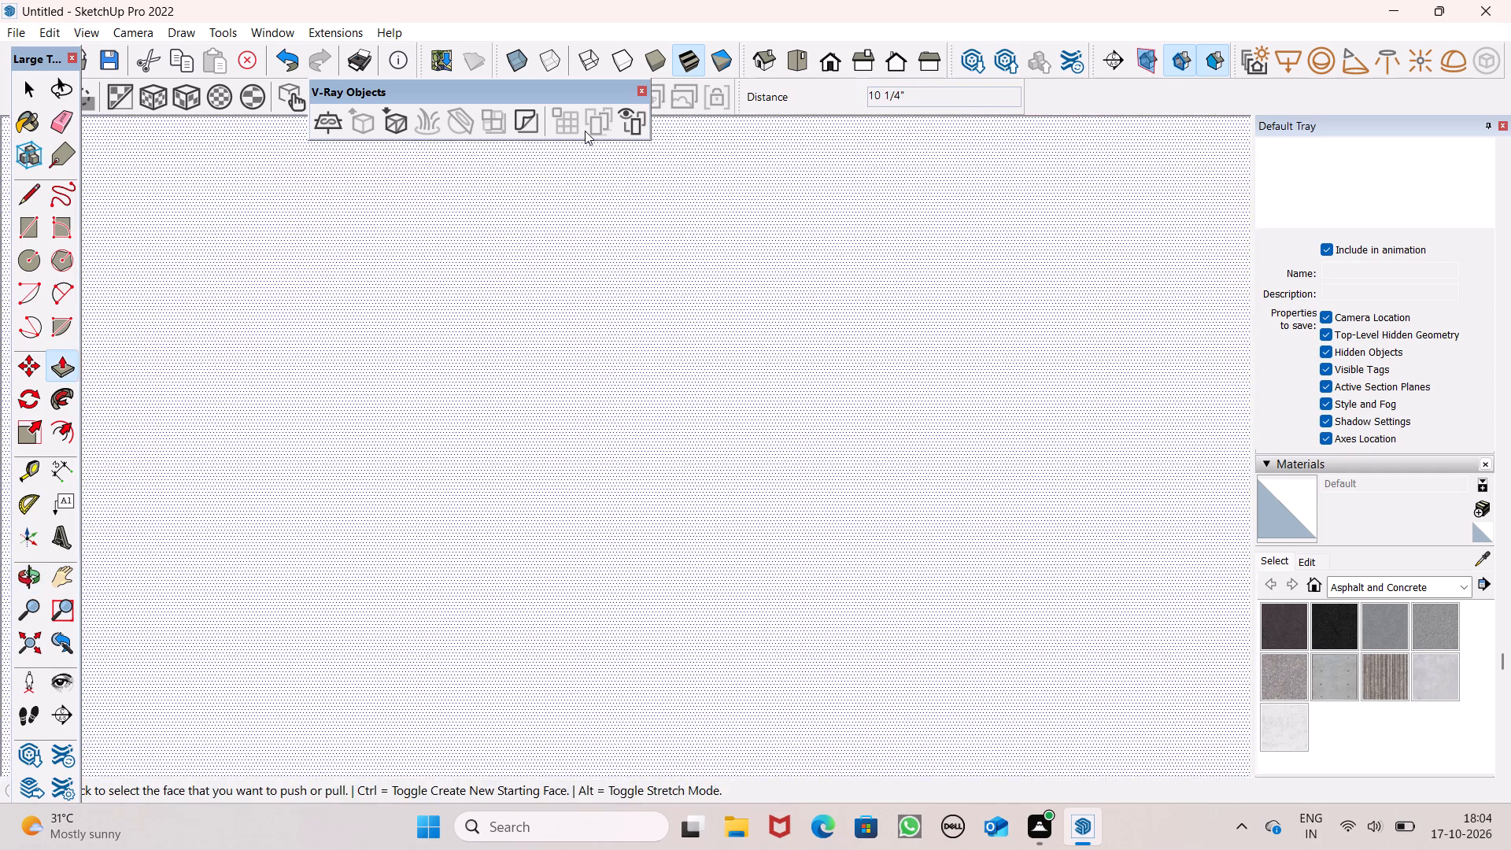
left_click(829, 65)
scroll(700, 339, "down", 11)
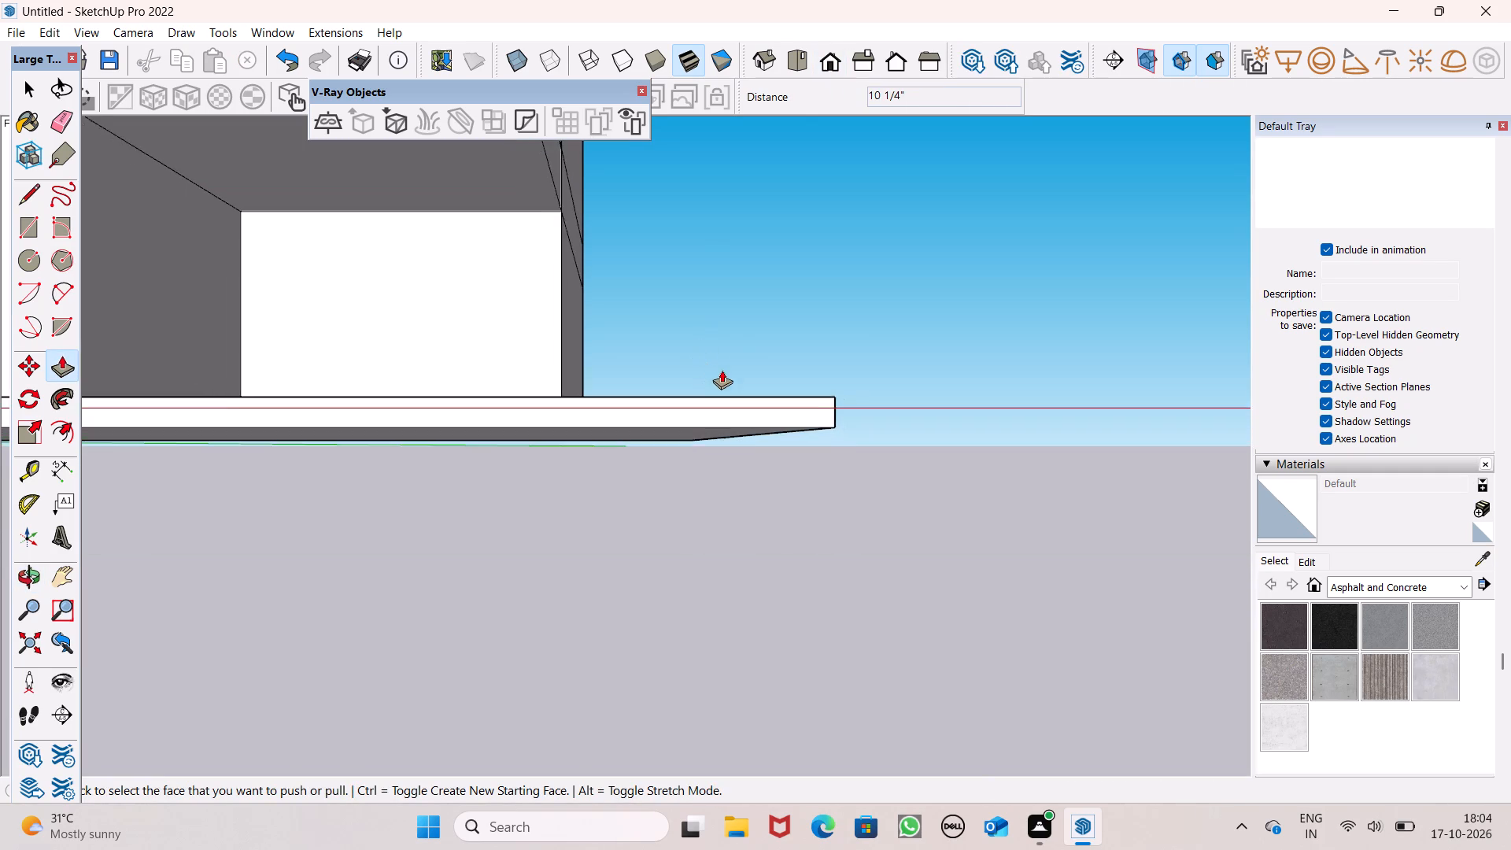
scroll(742, 353, "down", 16)
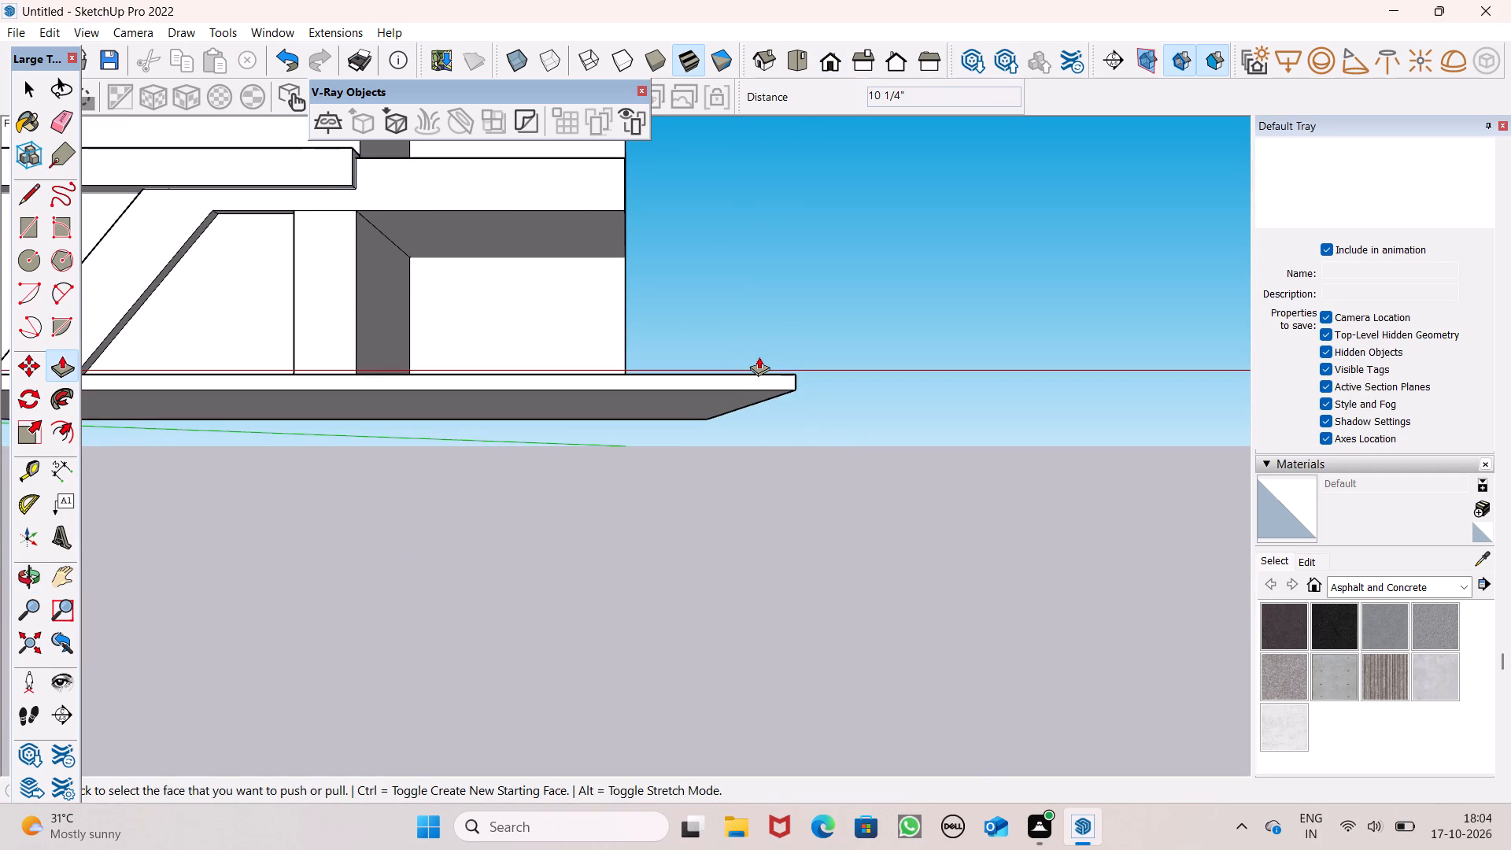
scroll(759, 357, "down", 12)
middle_click_drag(827, 511, 1262, 692)
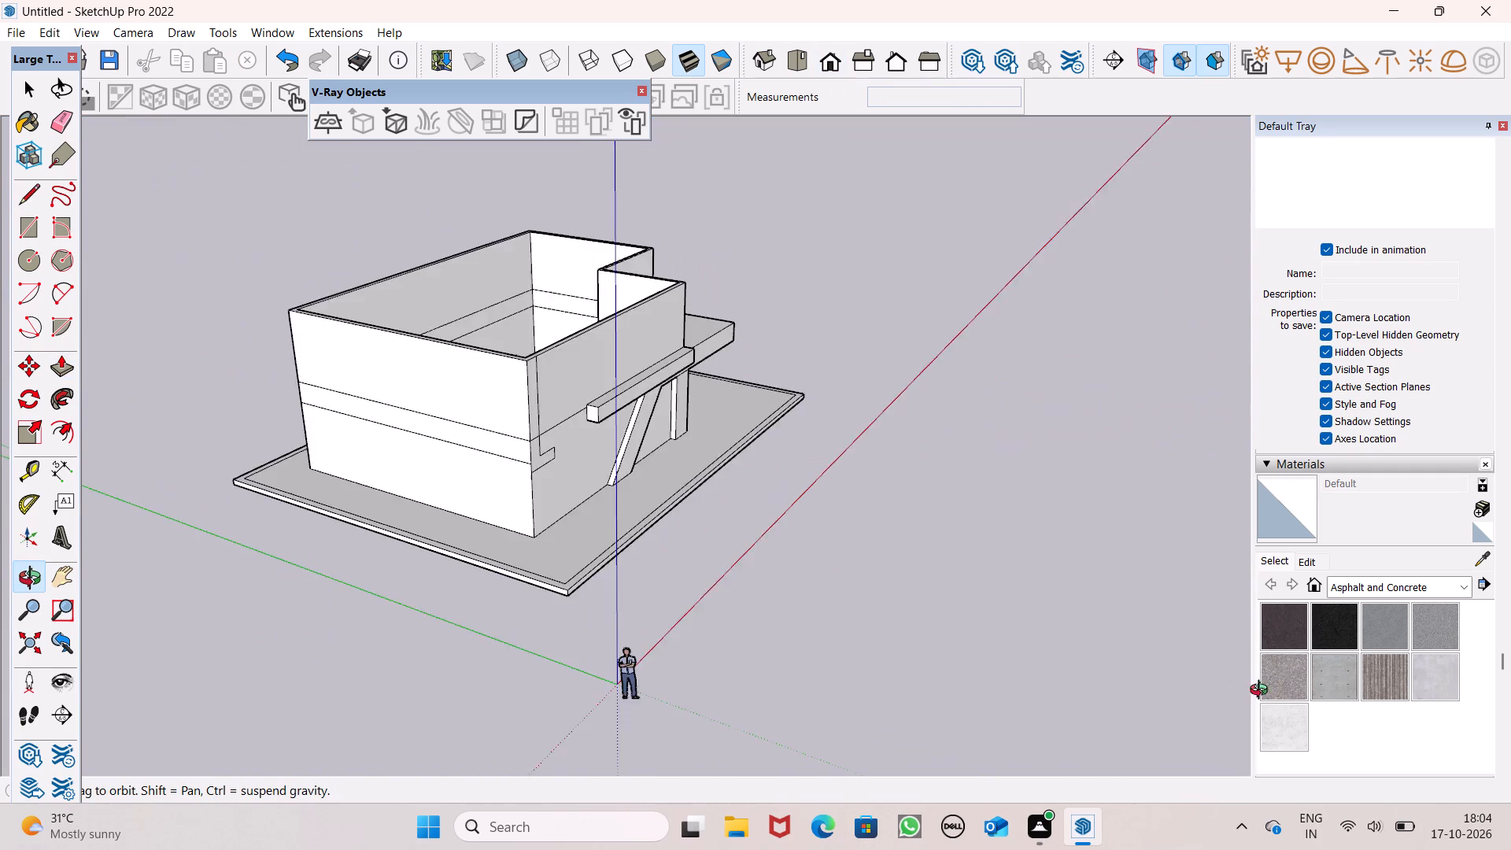
middle_click_drag(1262, 692, 912, 412)
scroll(530, 287, "up", 6)
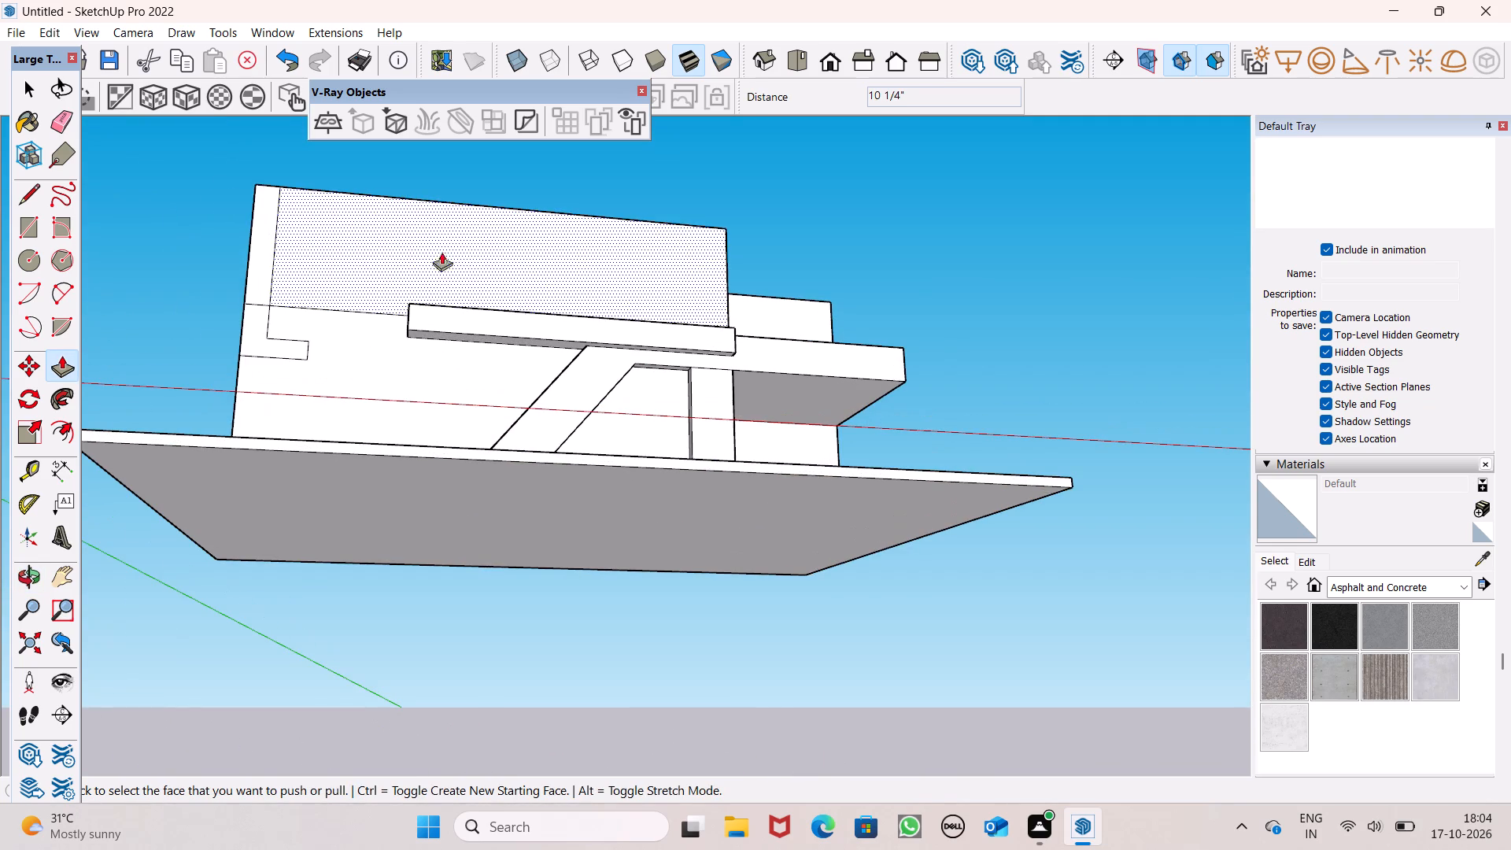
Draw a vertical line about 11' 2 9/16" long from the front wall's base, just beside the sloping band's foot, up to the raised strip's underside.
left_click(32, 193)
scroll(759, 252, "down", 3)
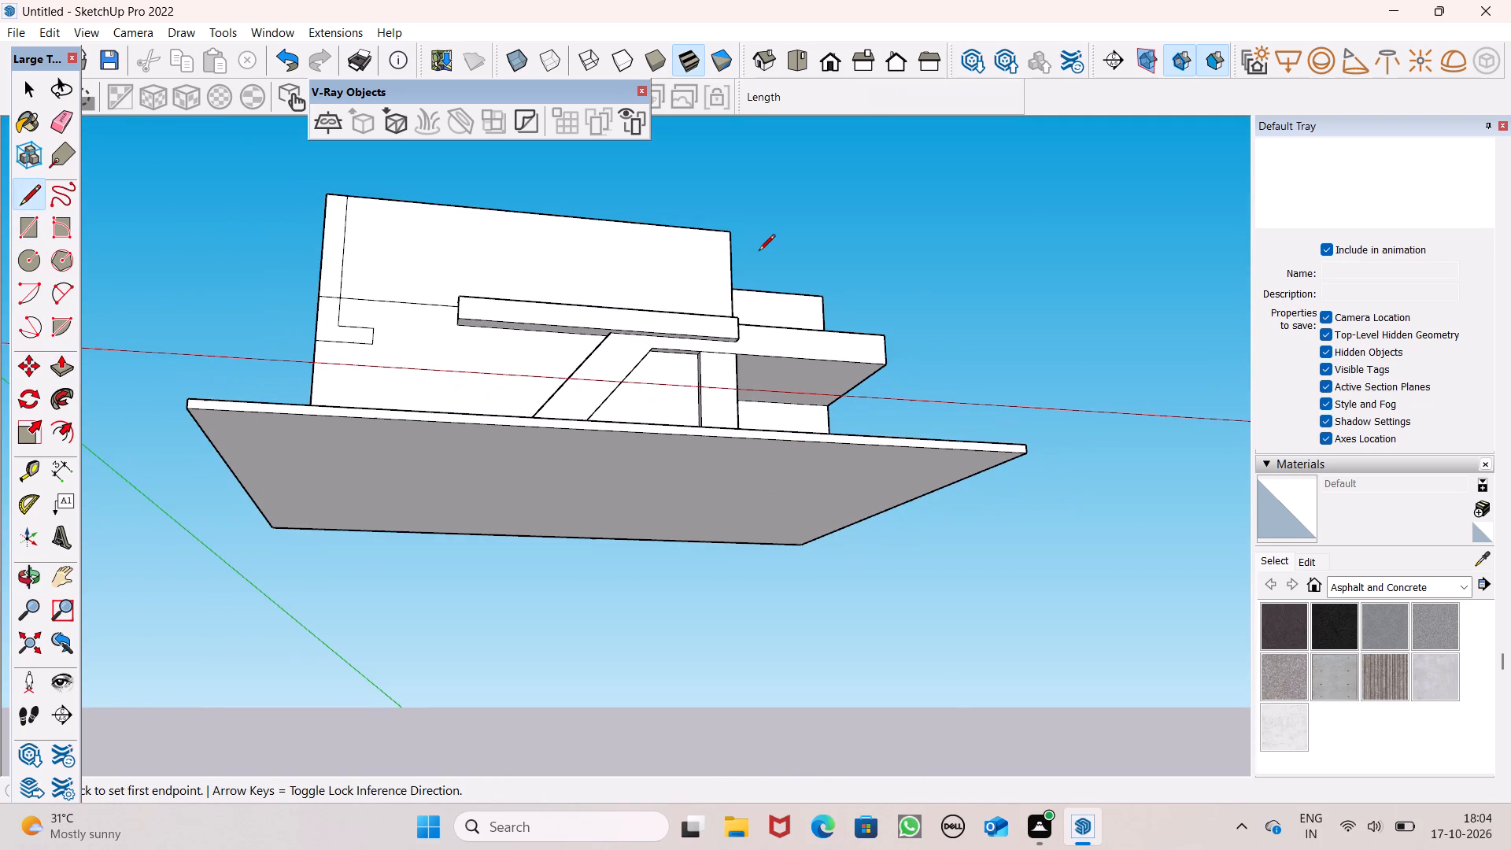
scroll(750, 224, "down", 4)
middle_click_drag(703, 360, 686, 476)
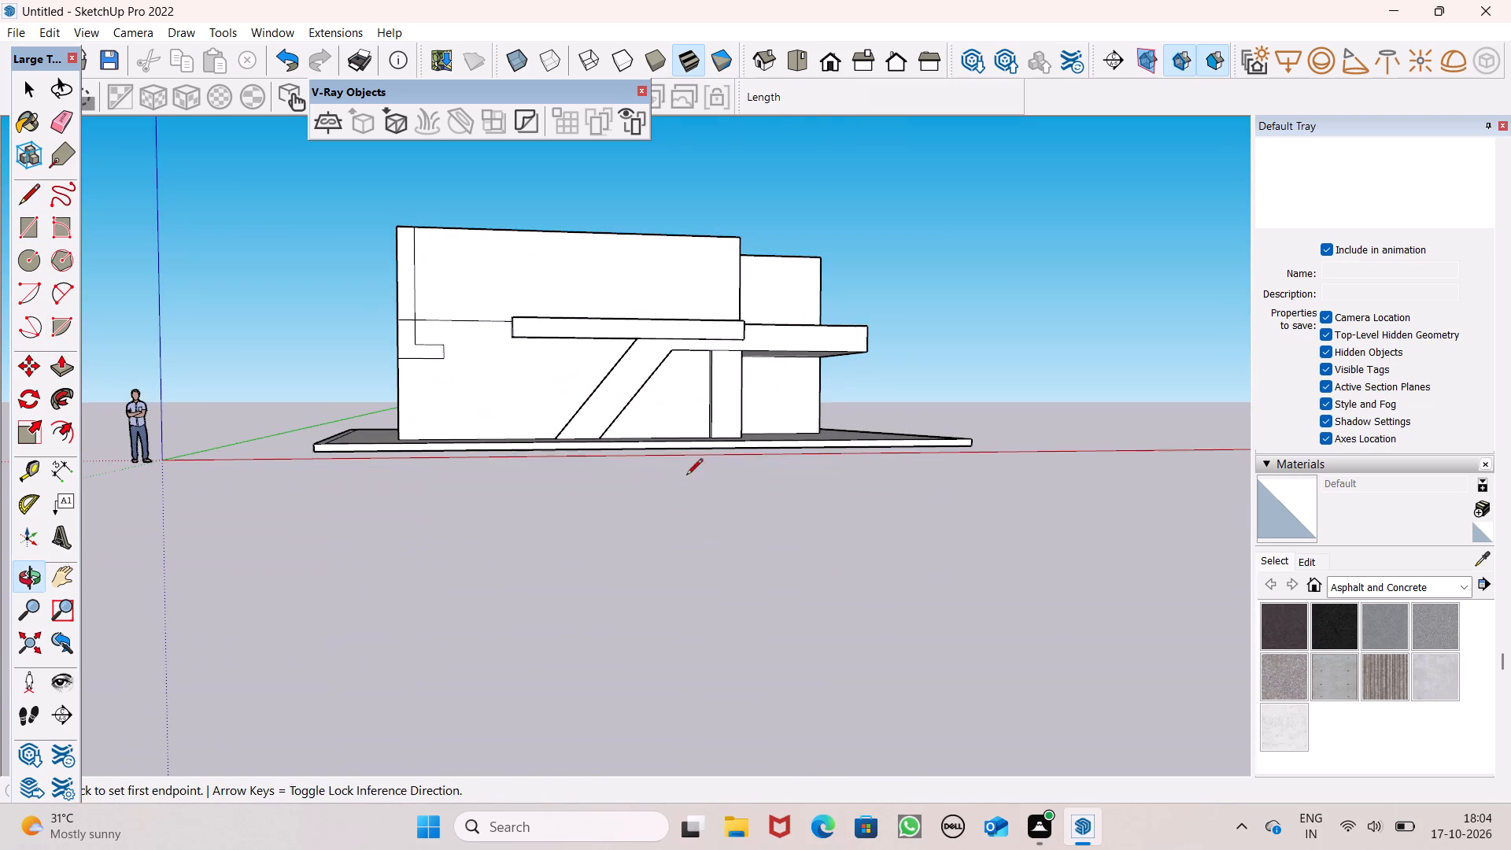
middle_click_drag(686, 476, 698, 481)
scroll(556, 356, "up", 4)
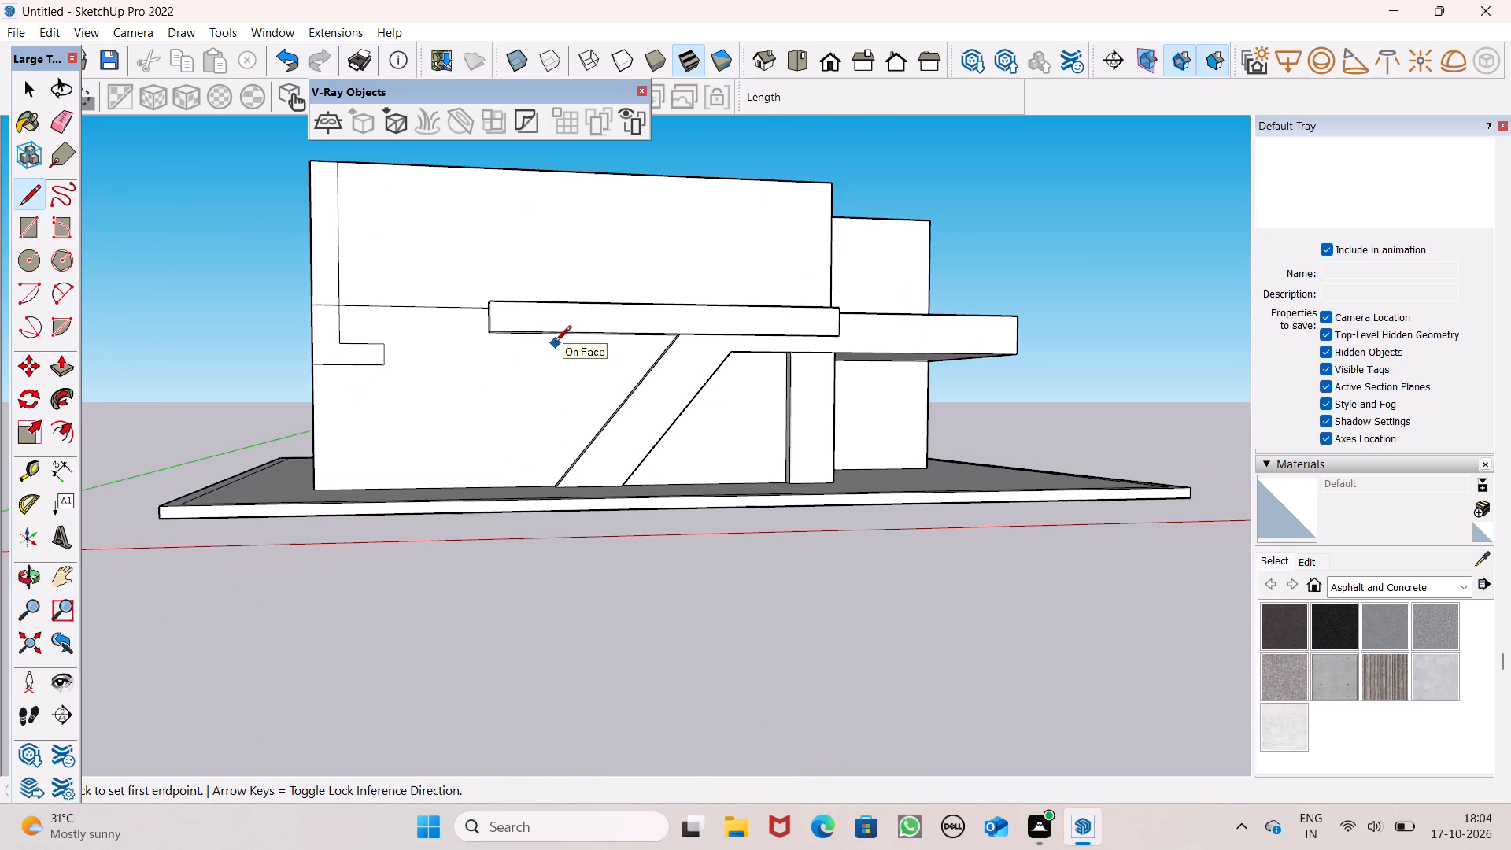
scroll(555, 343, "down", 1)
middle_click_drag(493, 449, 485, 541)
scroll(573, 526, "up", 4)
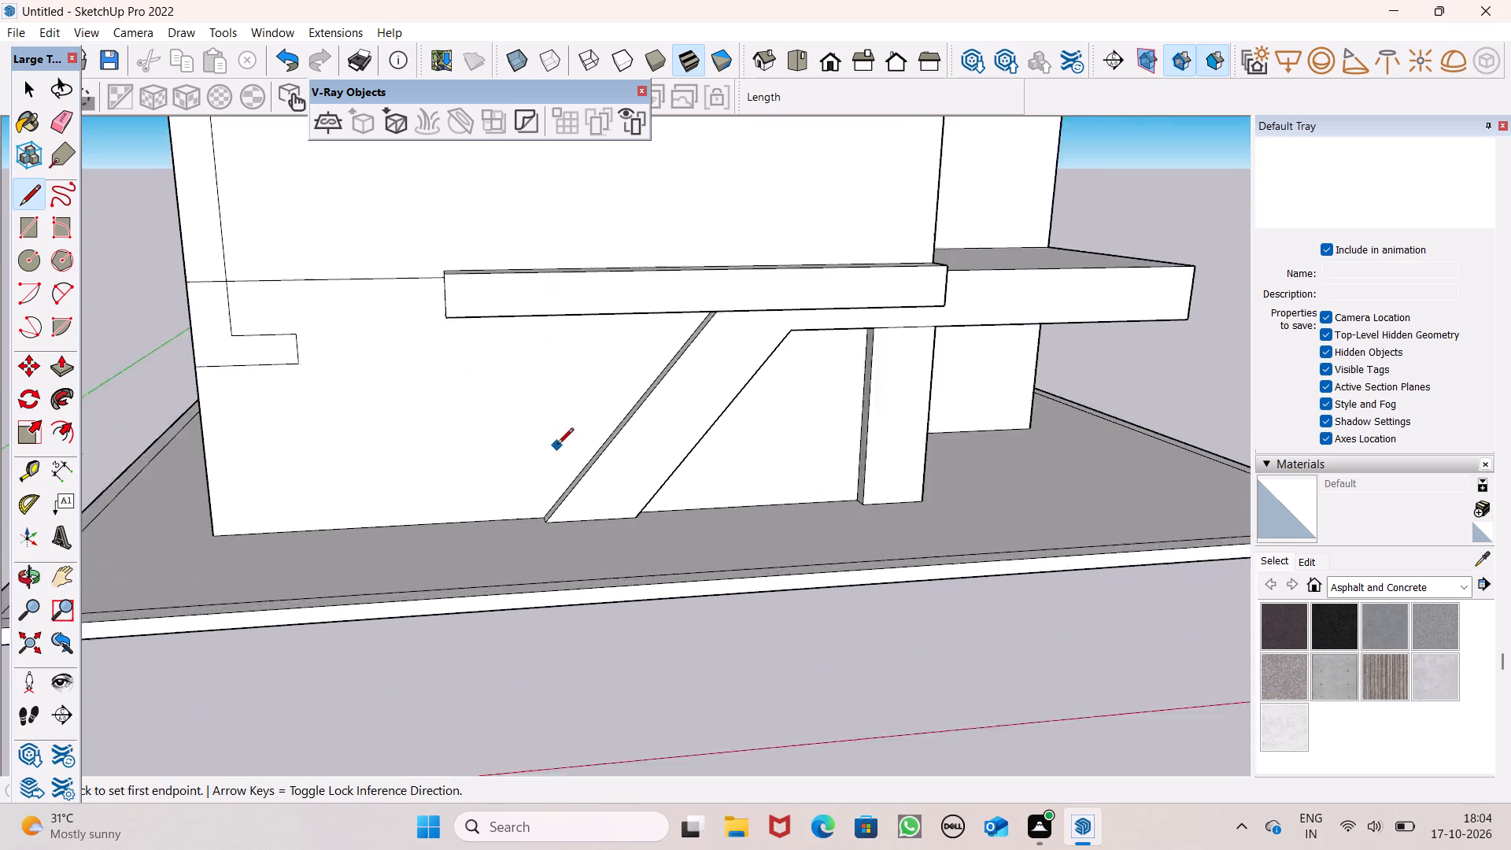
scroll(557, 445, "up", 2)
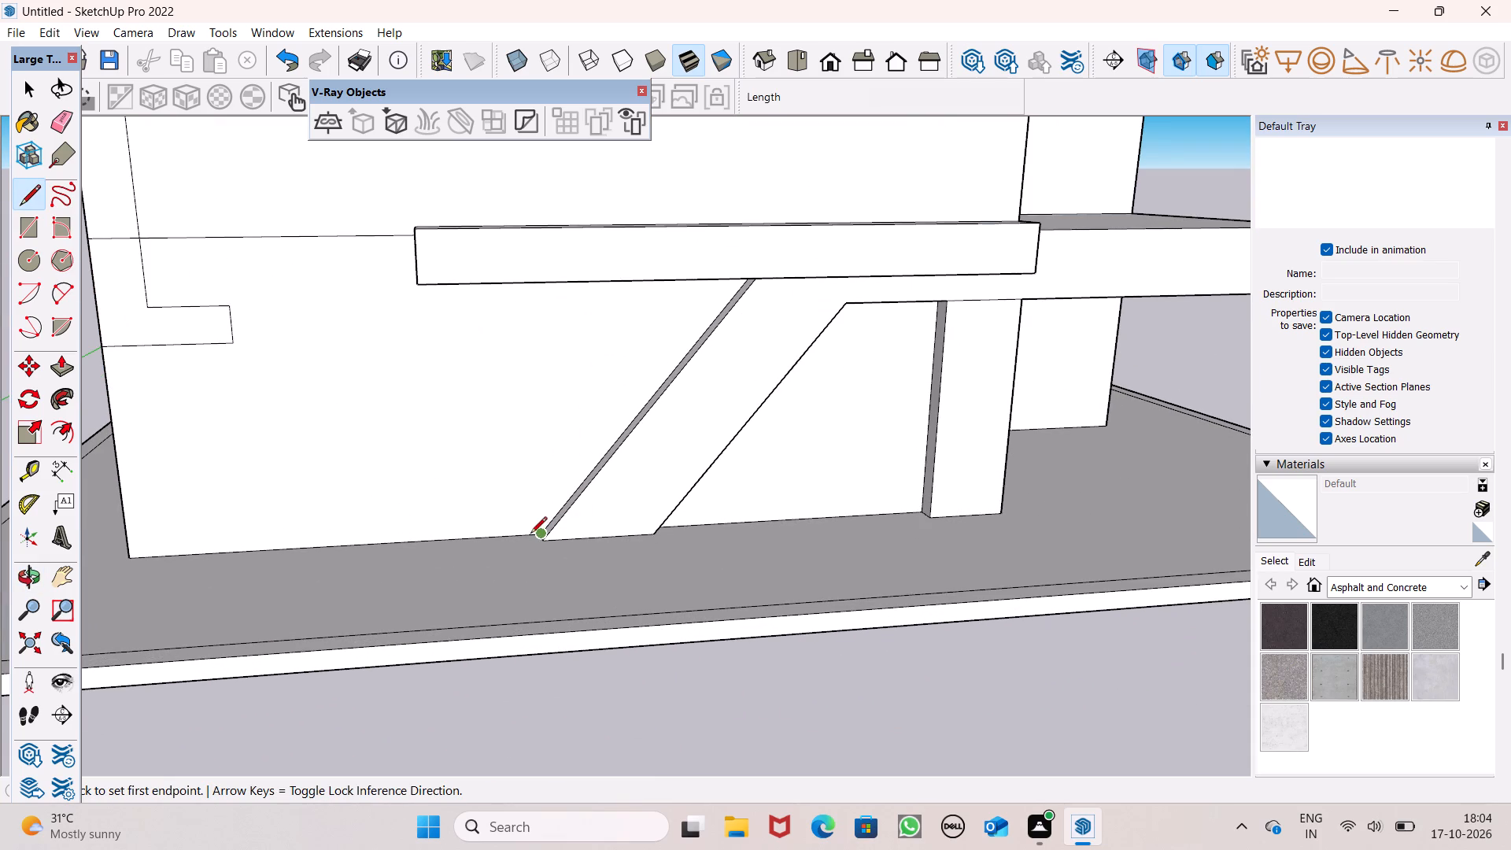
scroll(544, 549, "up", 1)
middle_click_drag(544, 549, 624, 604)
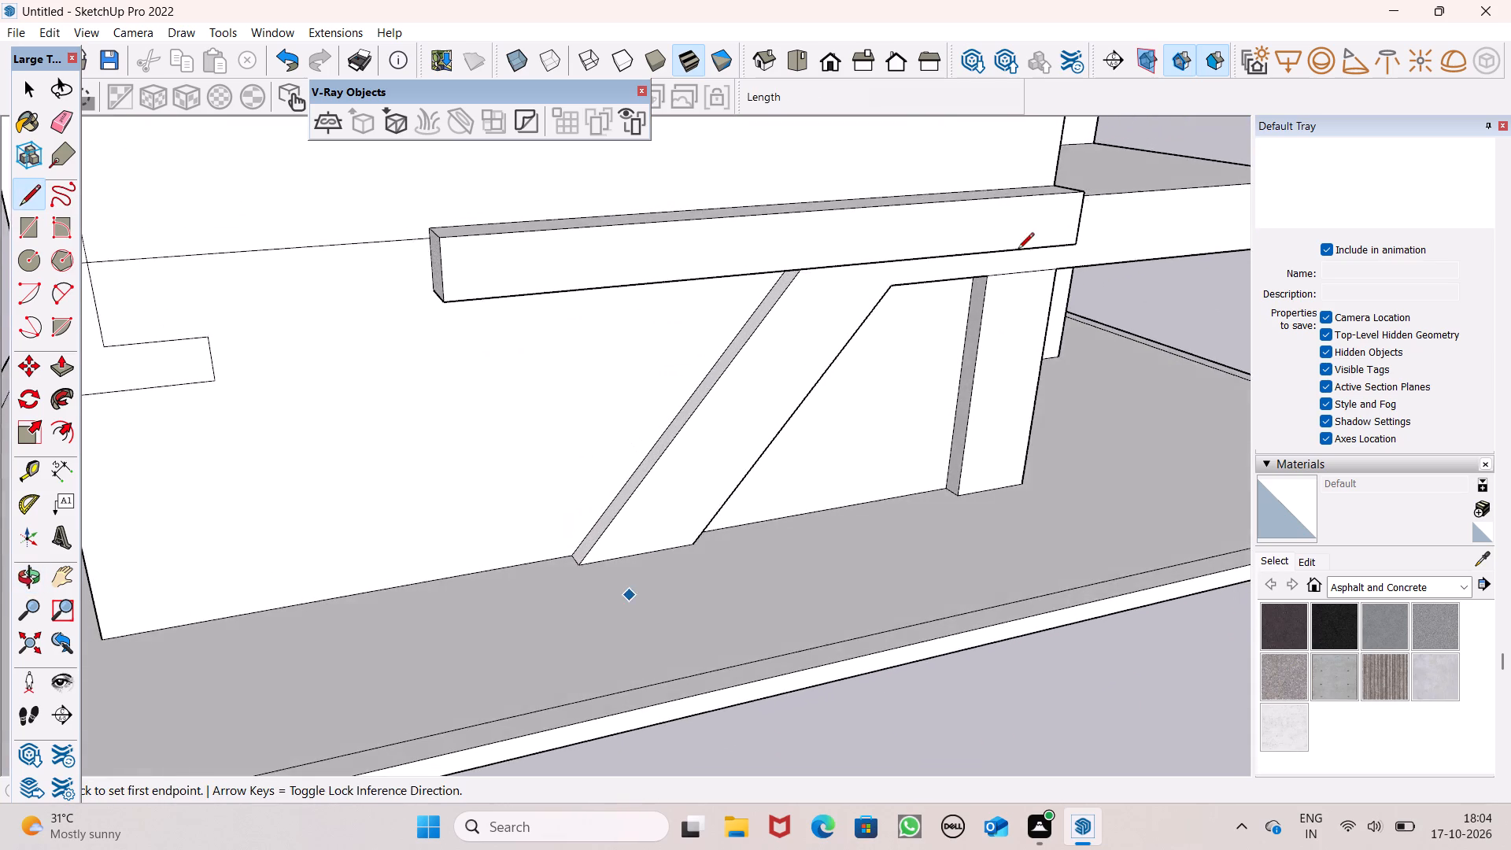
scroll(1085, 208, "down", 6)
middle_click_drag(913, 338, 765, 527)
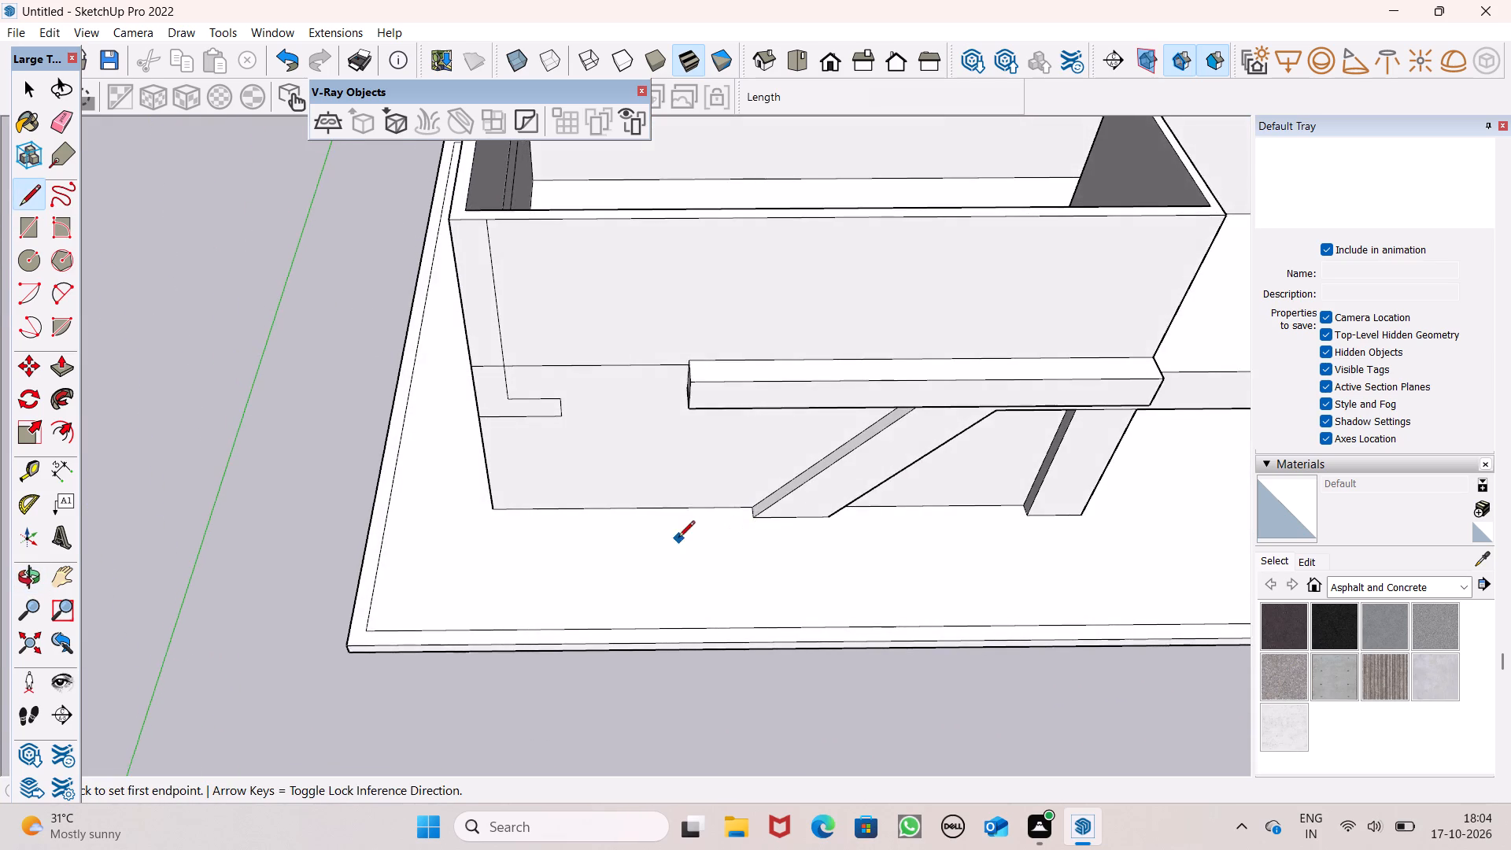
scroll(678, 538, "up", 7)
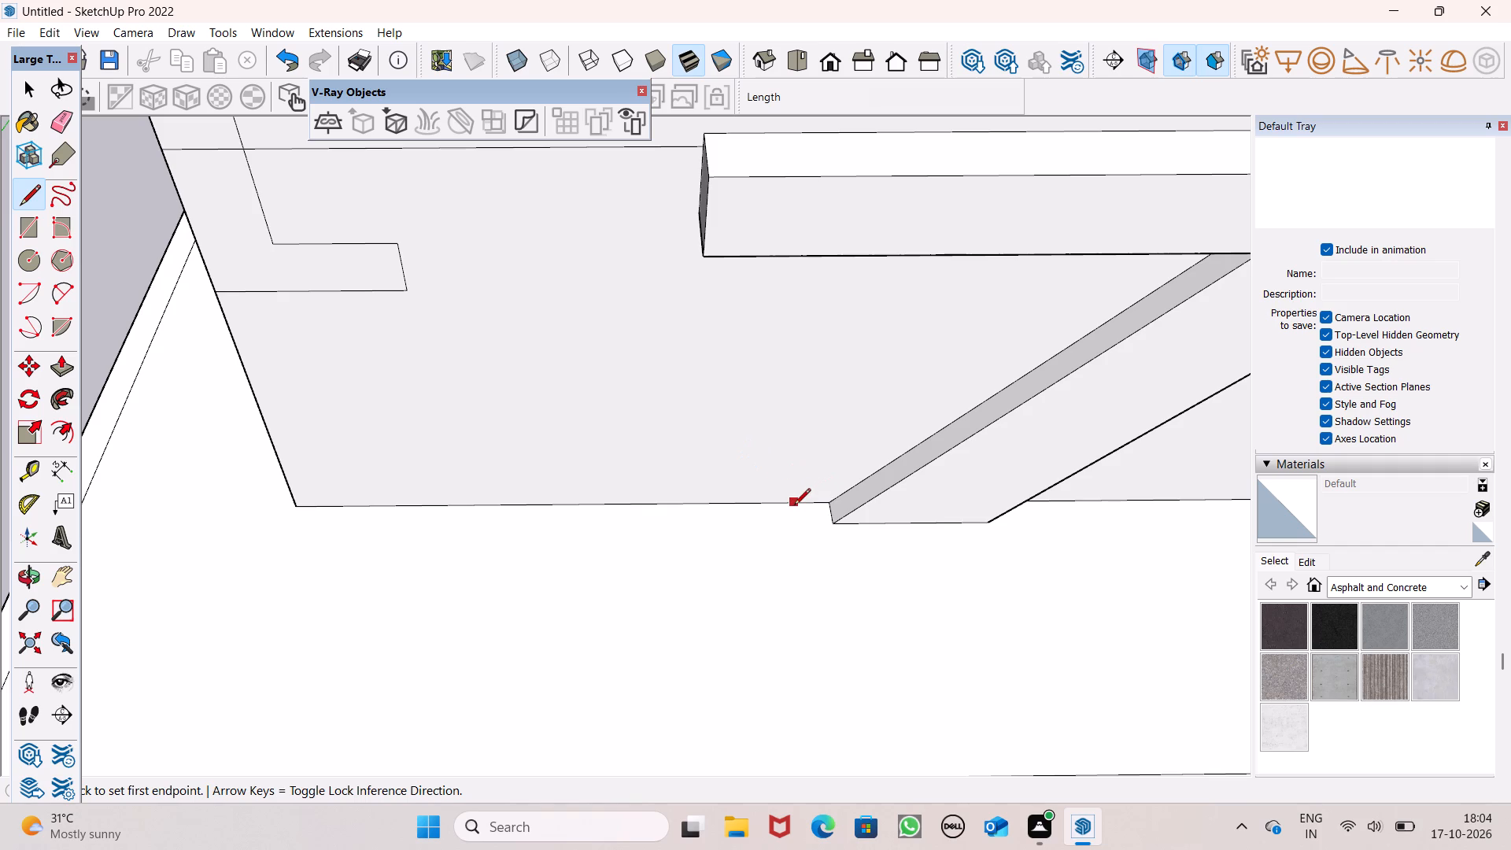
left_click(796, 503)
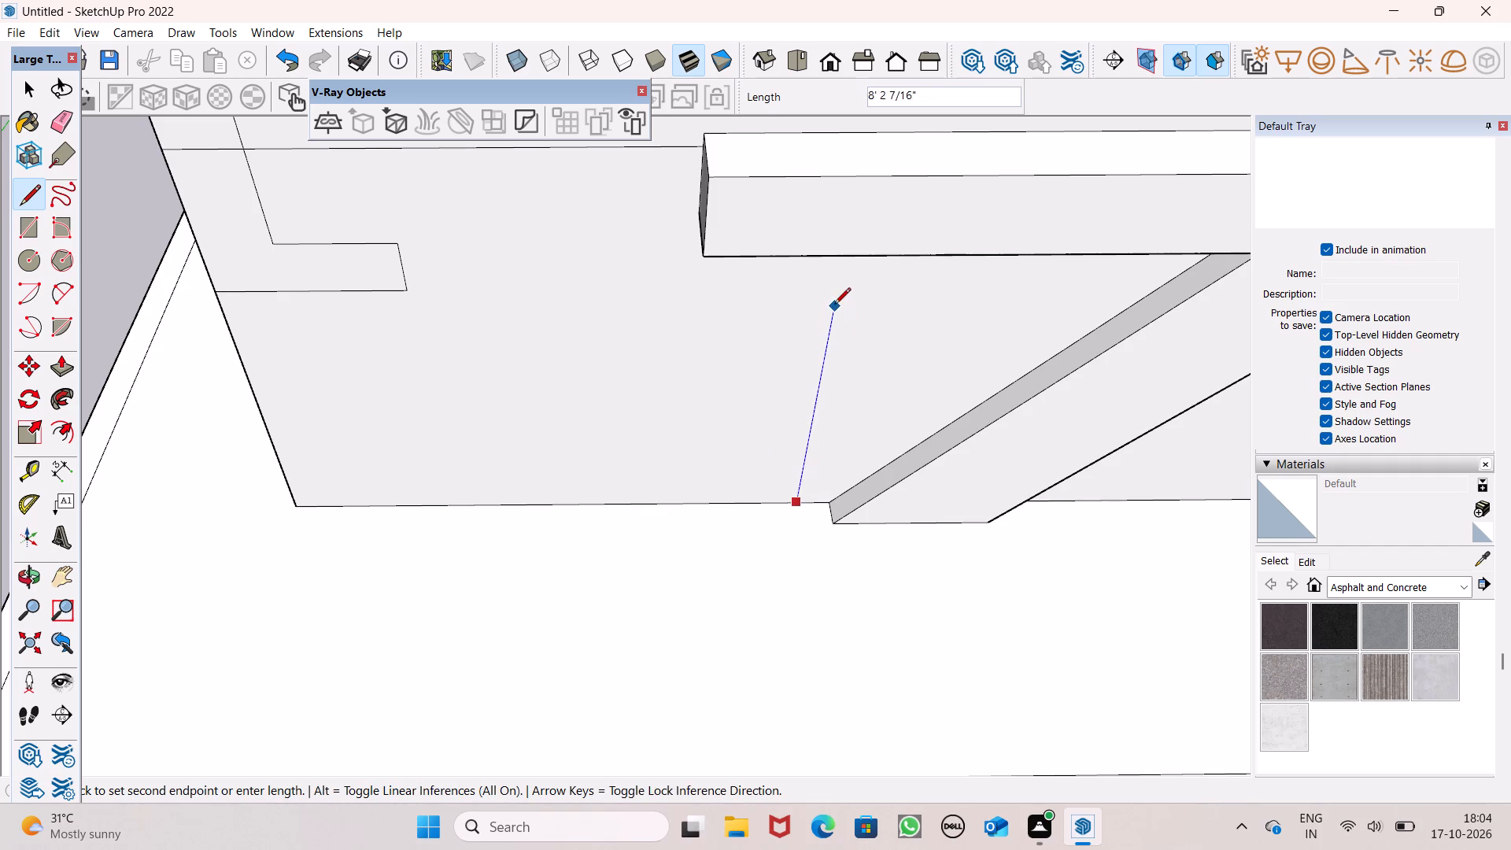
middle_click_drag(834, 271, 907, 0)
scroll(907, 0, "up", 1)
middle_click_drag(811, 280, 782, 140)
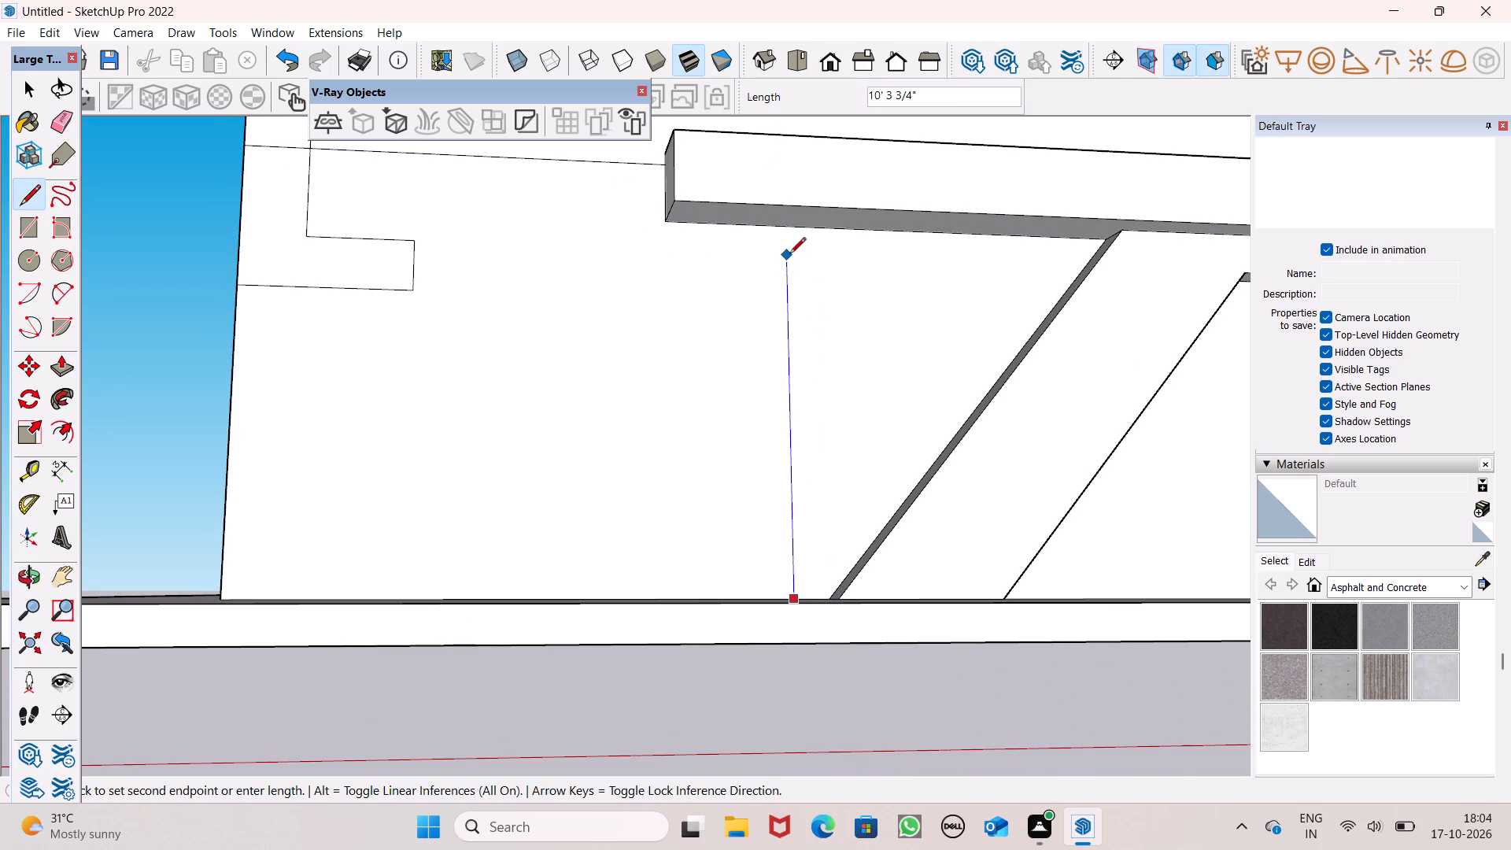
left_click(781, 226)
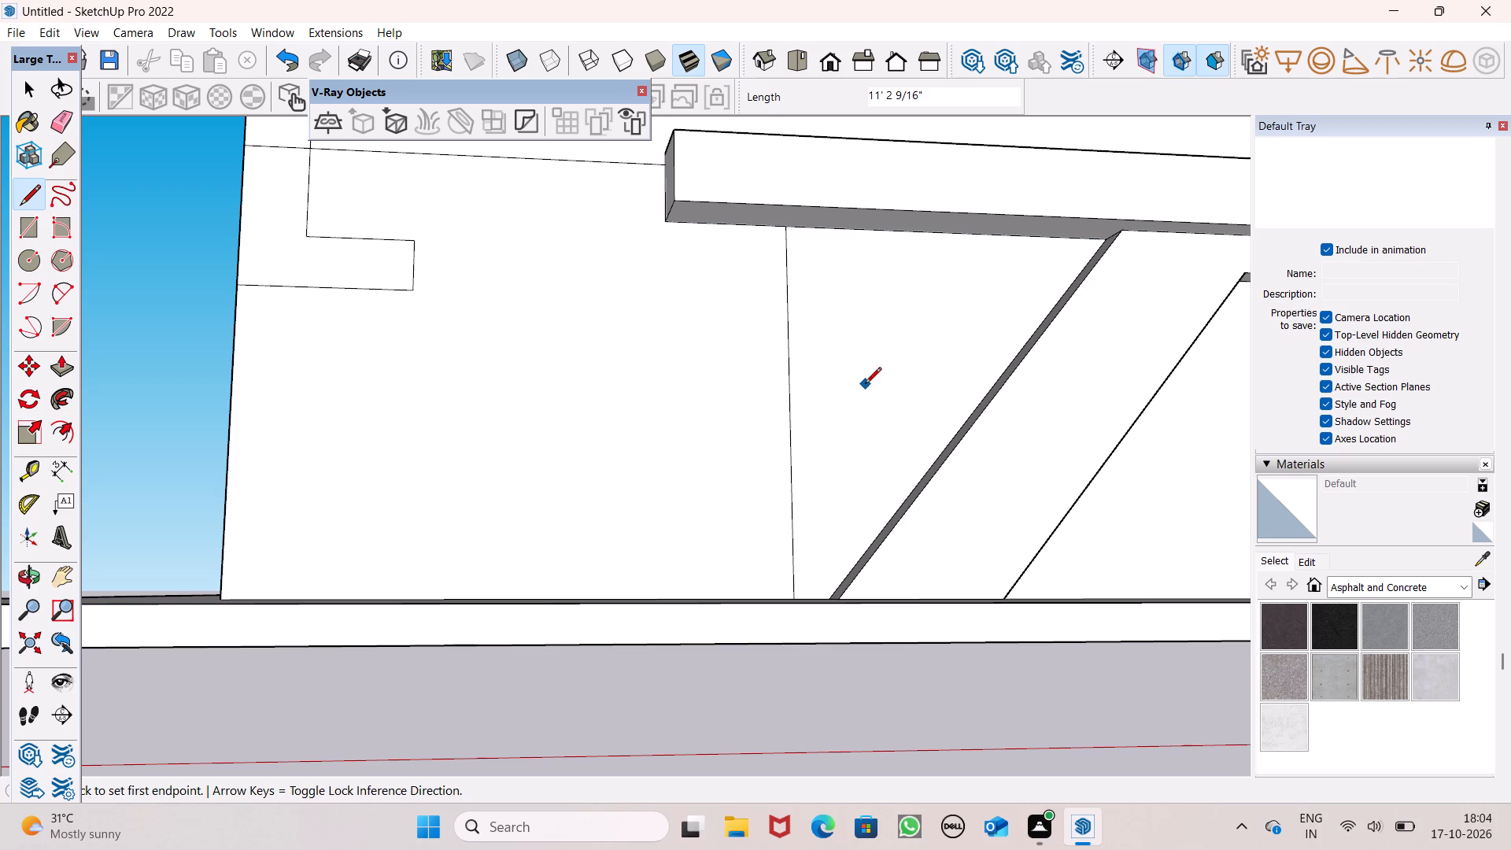
Draw a vertical line about 11' 2 9/16" long from the sloping band's foot corner up to the raised strip's underside.
left_click(832, 596)
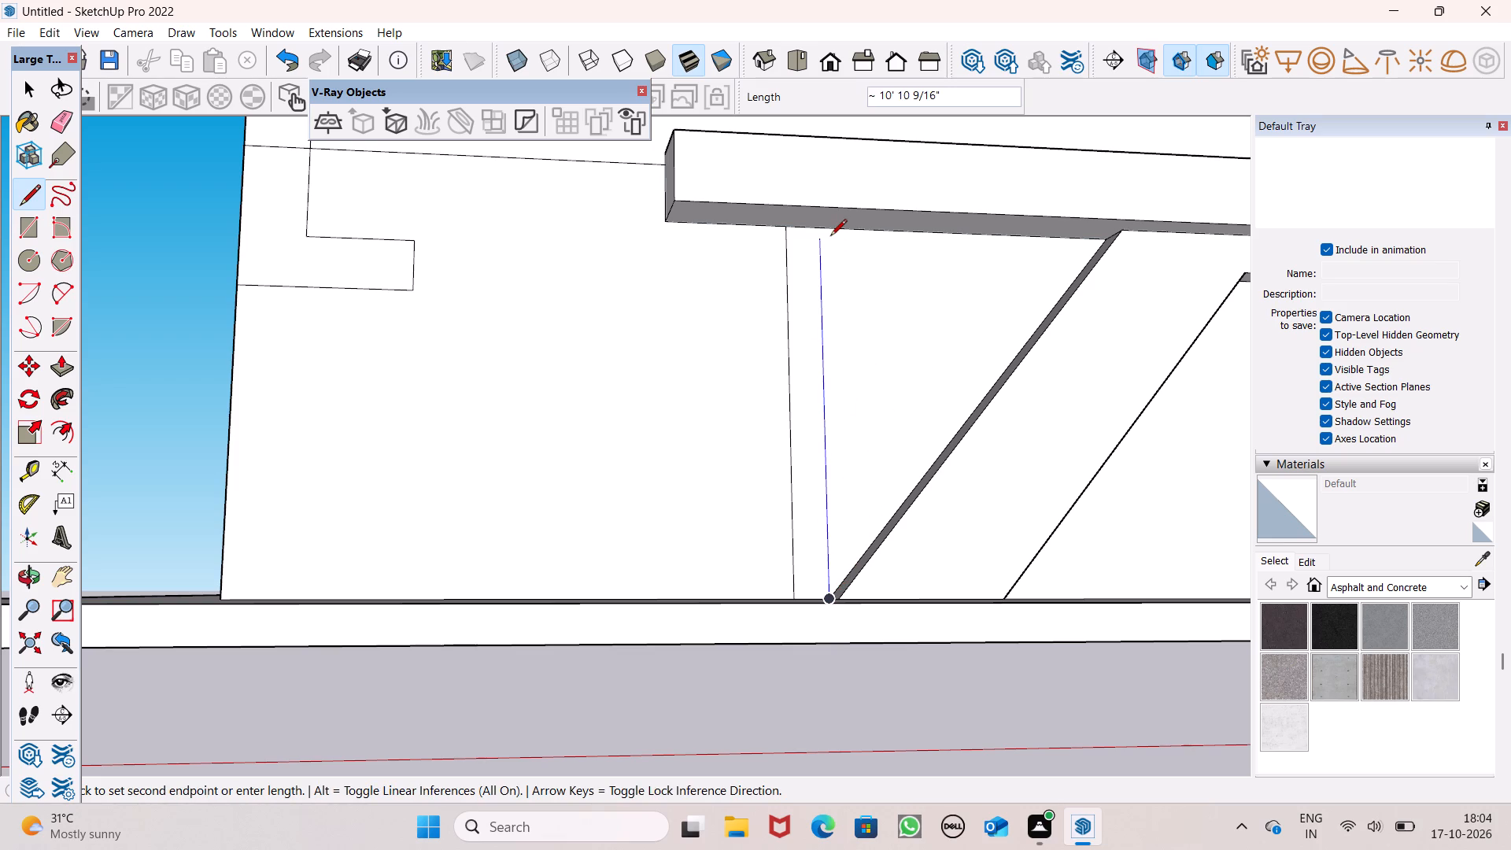
left_click(830, 236)
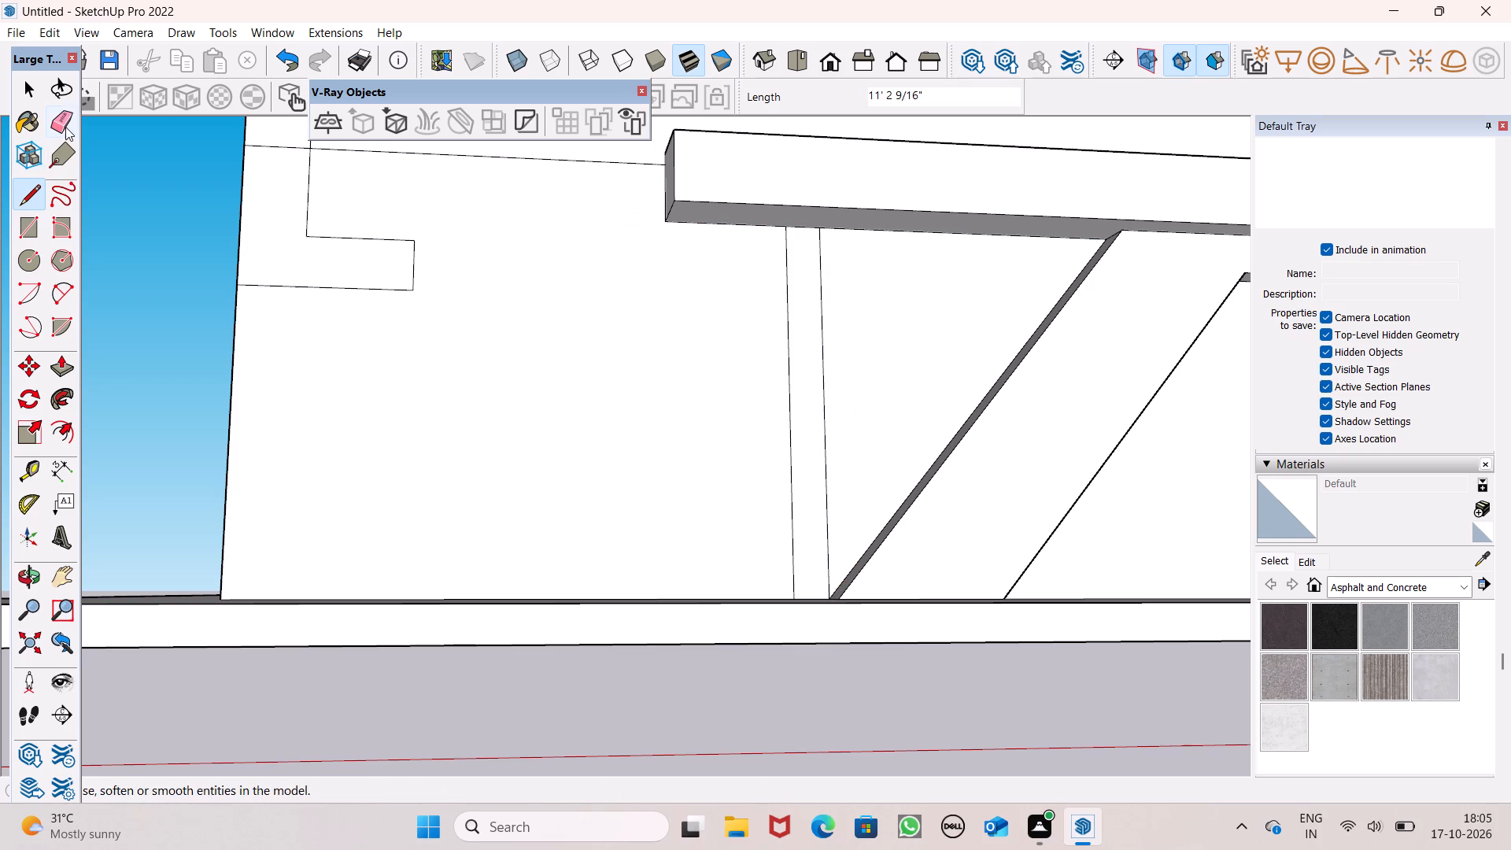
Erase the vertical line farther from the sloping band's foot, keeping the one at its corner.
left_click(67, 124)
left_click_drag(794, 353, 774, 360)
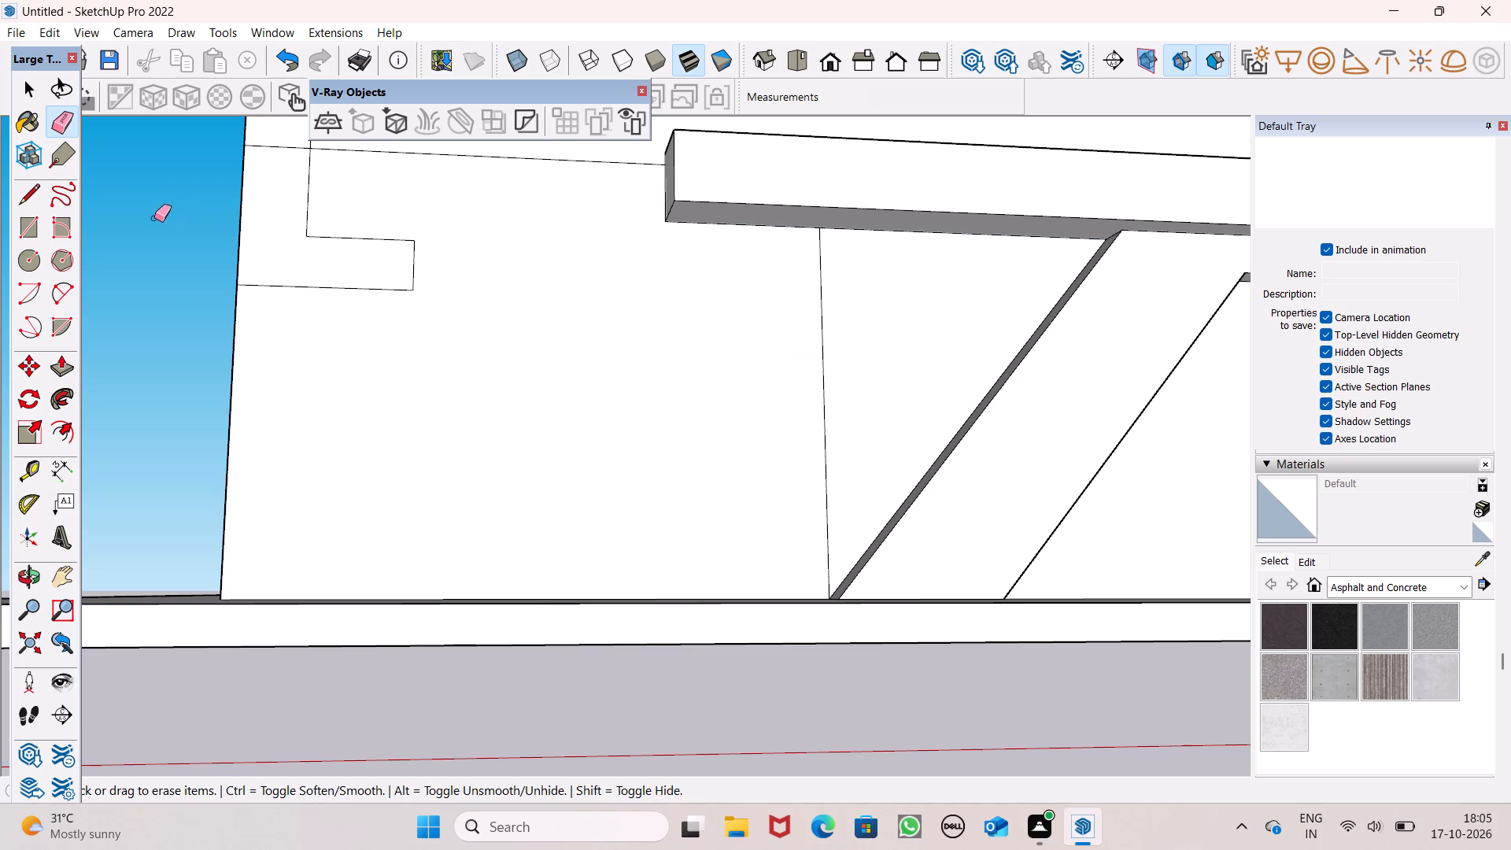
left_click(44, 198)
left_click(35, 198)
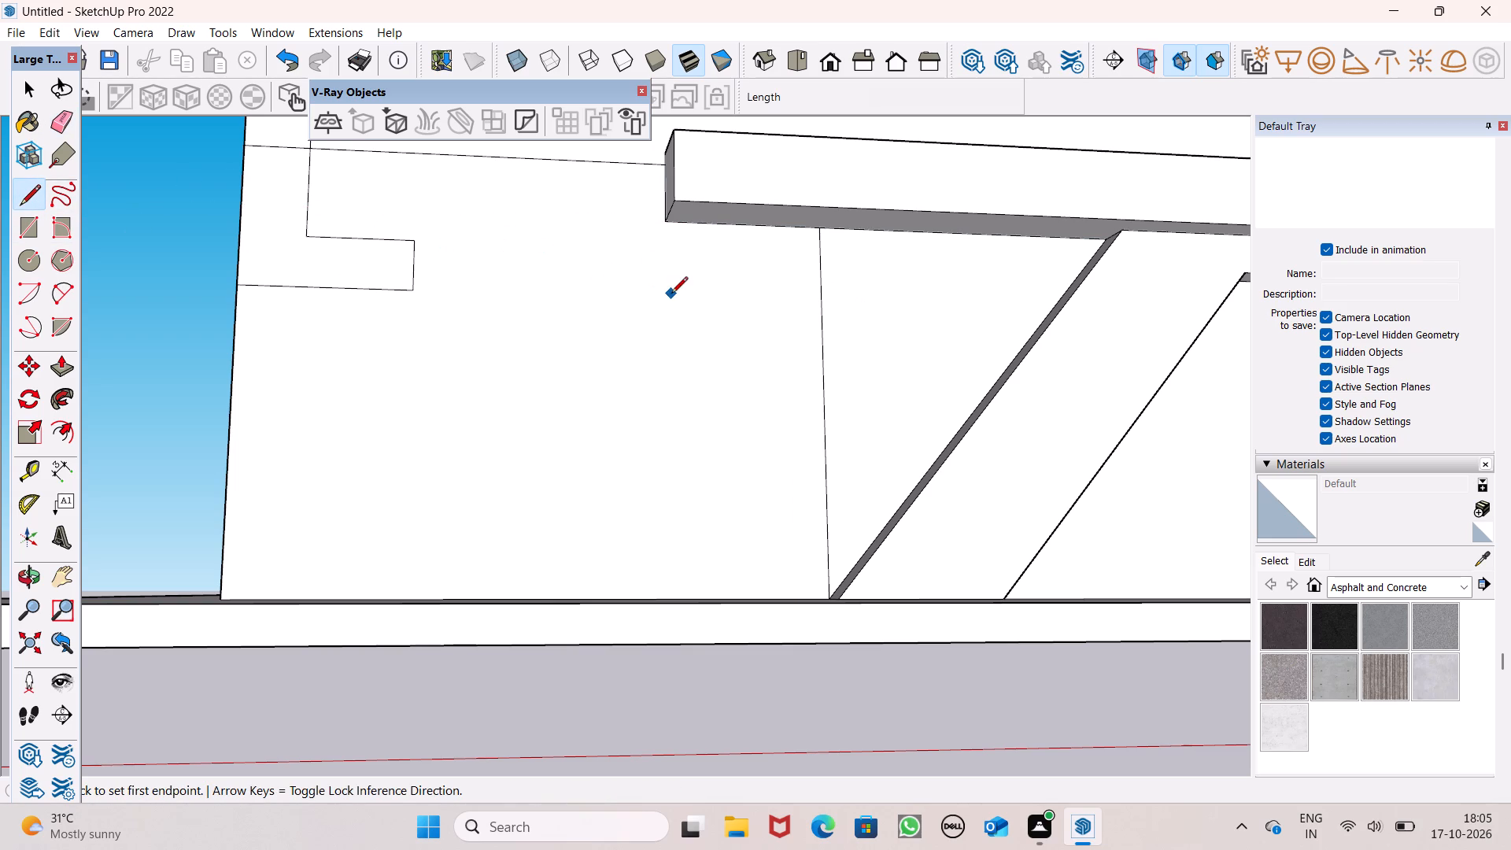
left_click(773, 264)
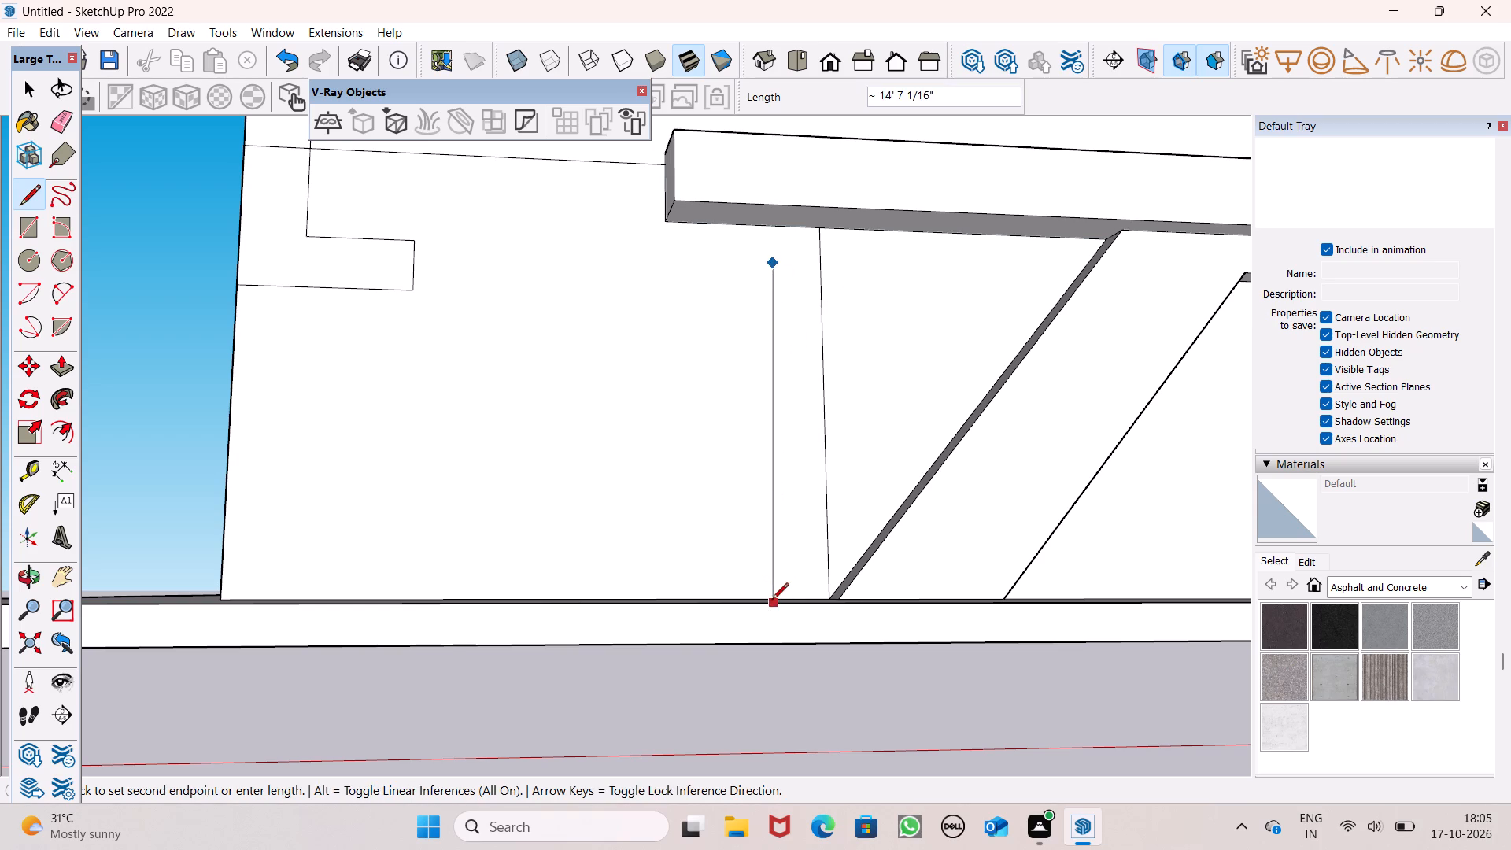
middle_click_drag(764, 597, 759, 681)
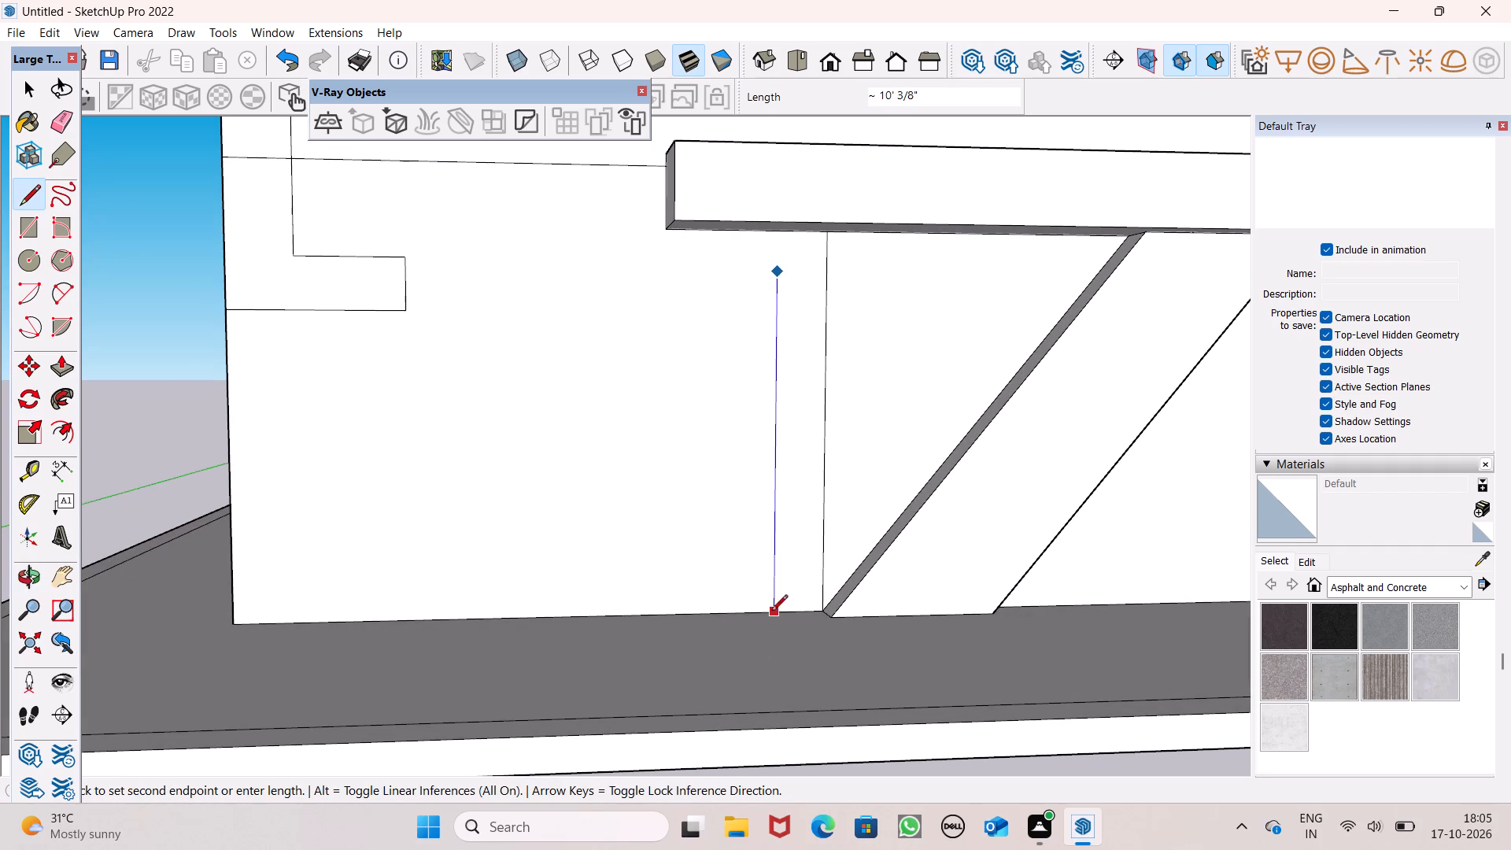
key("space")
Draw a short horizontal line on the front wall below the raised strip's near end, continuing vertically just over 10' down to the wall's base.
middle_click_drag(925, 491, 865, 409)
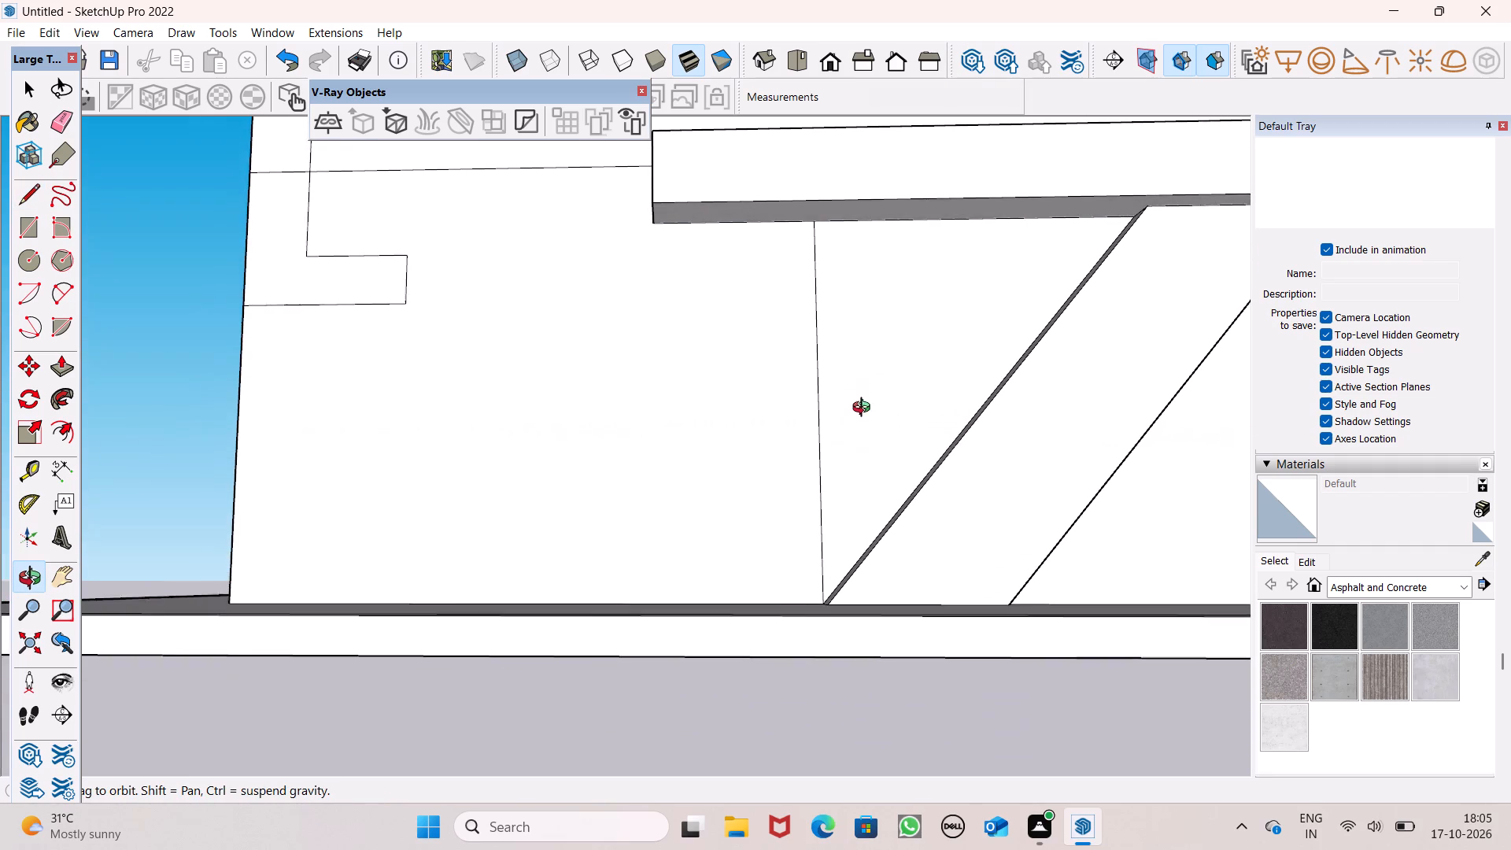
middle_click_drag(865, 409, 865, 405)
left_click(29, 198)
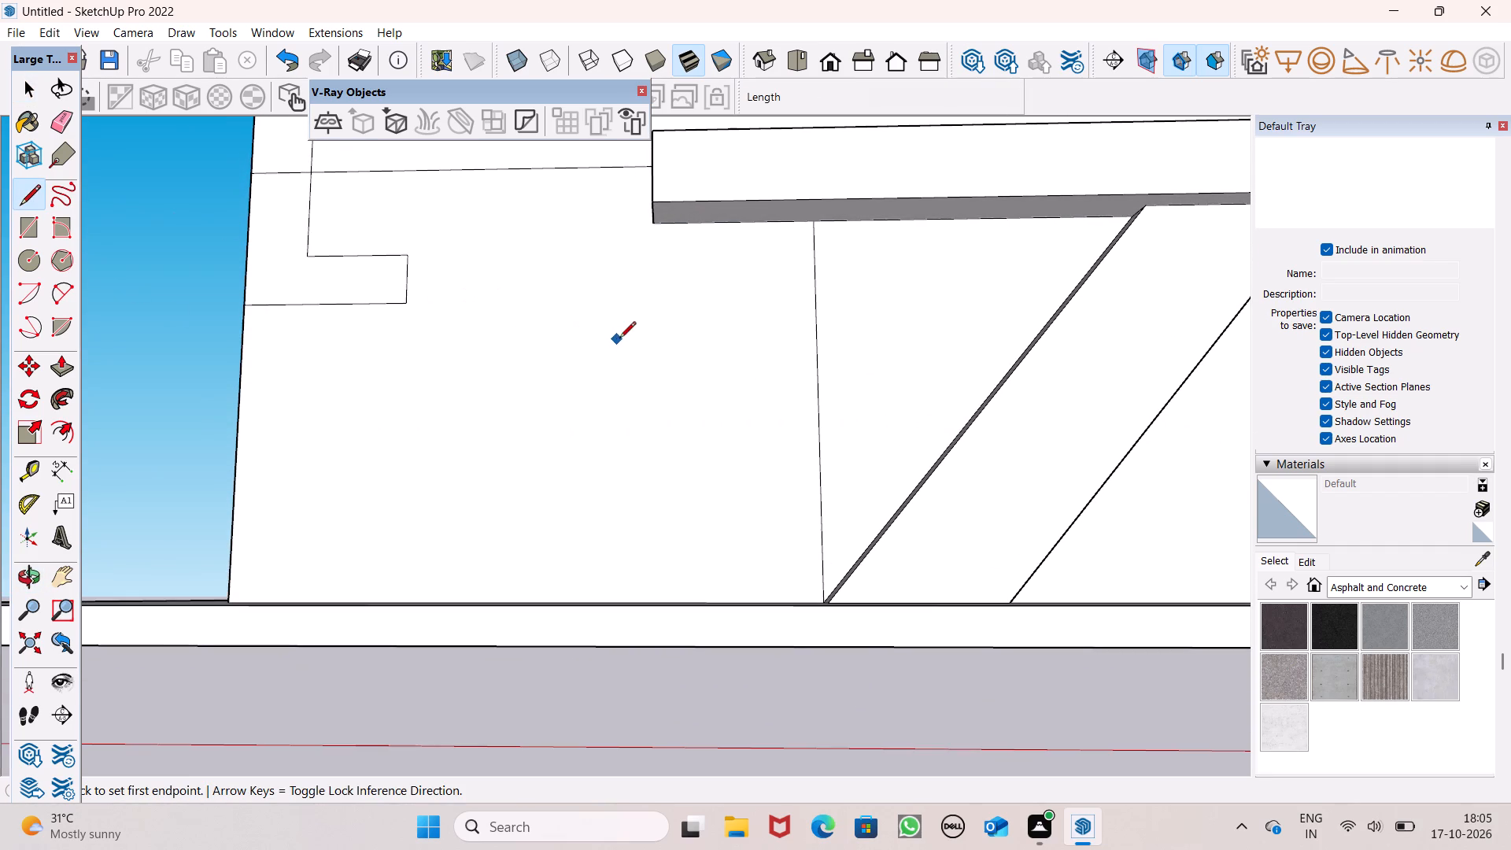
scroll(619, 340, "up", 3)
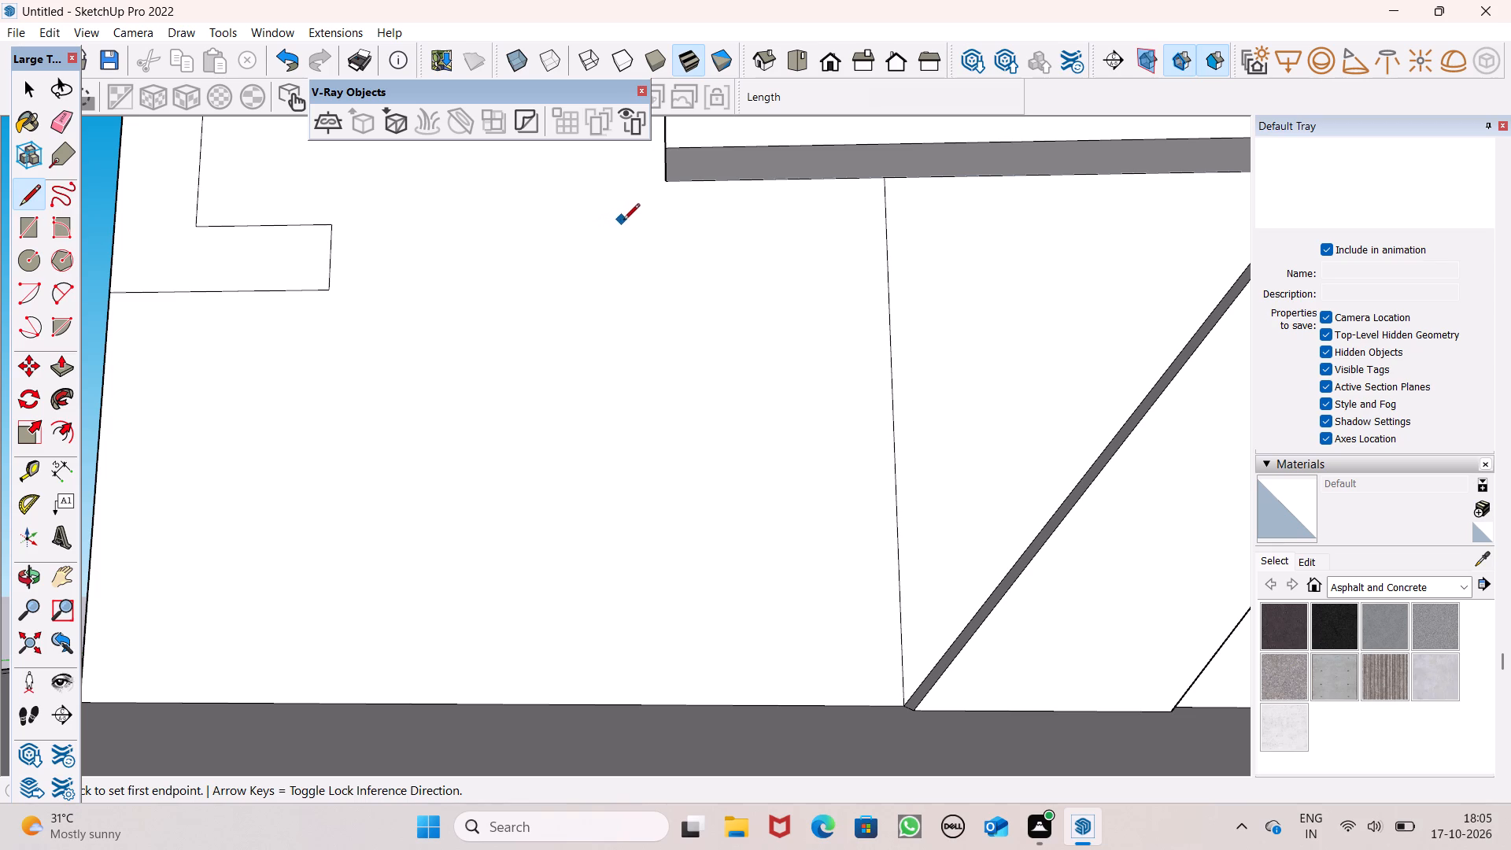
left_click(607, 220)
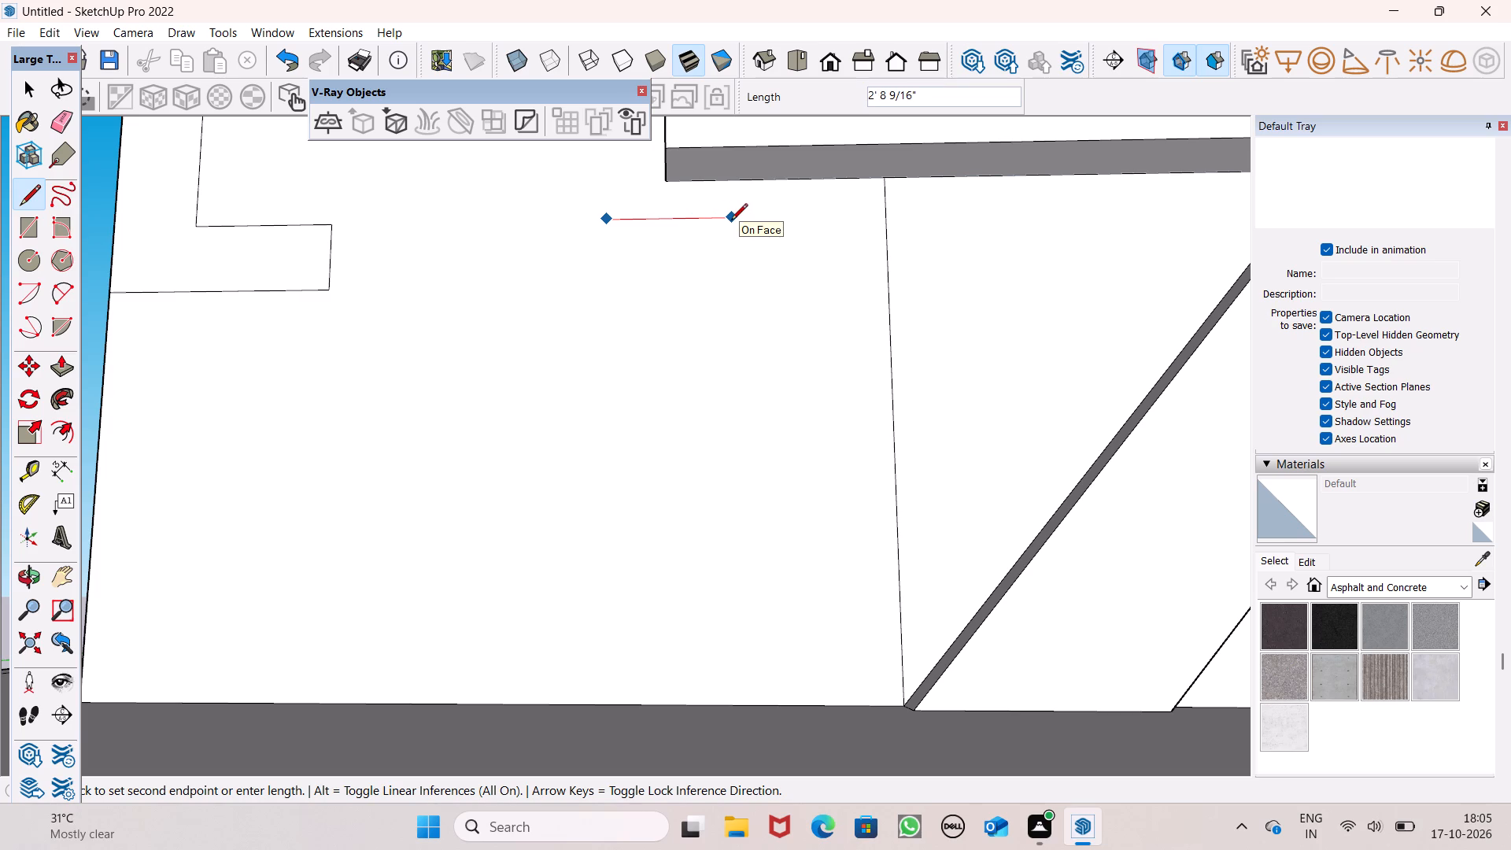
left_click(683, 227)
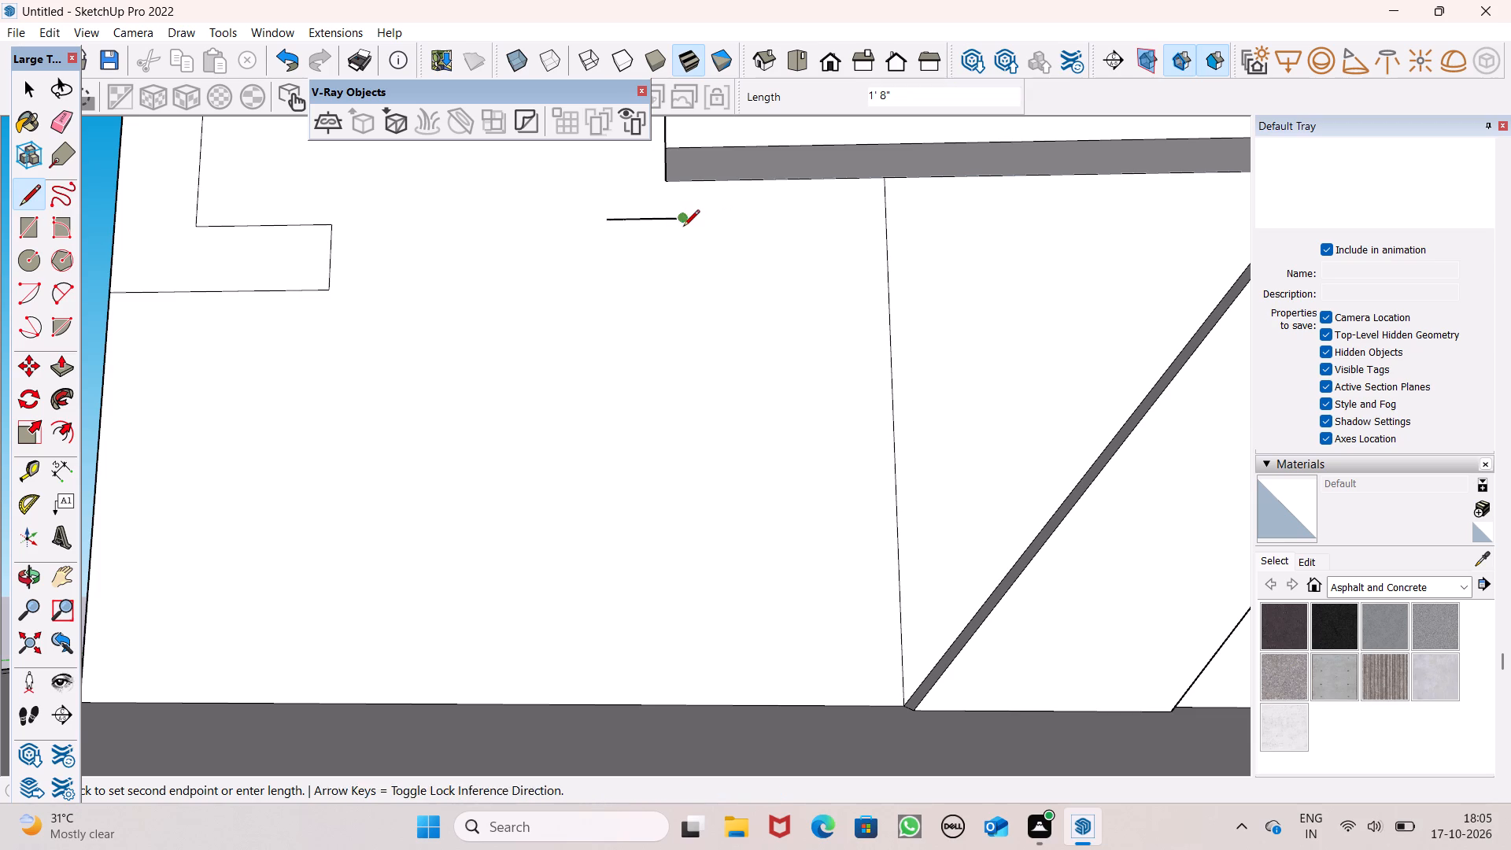
left_click(679, 704)
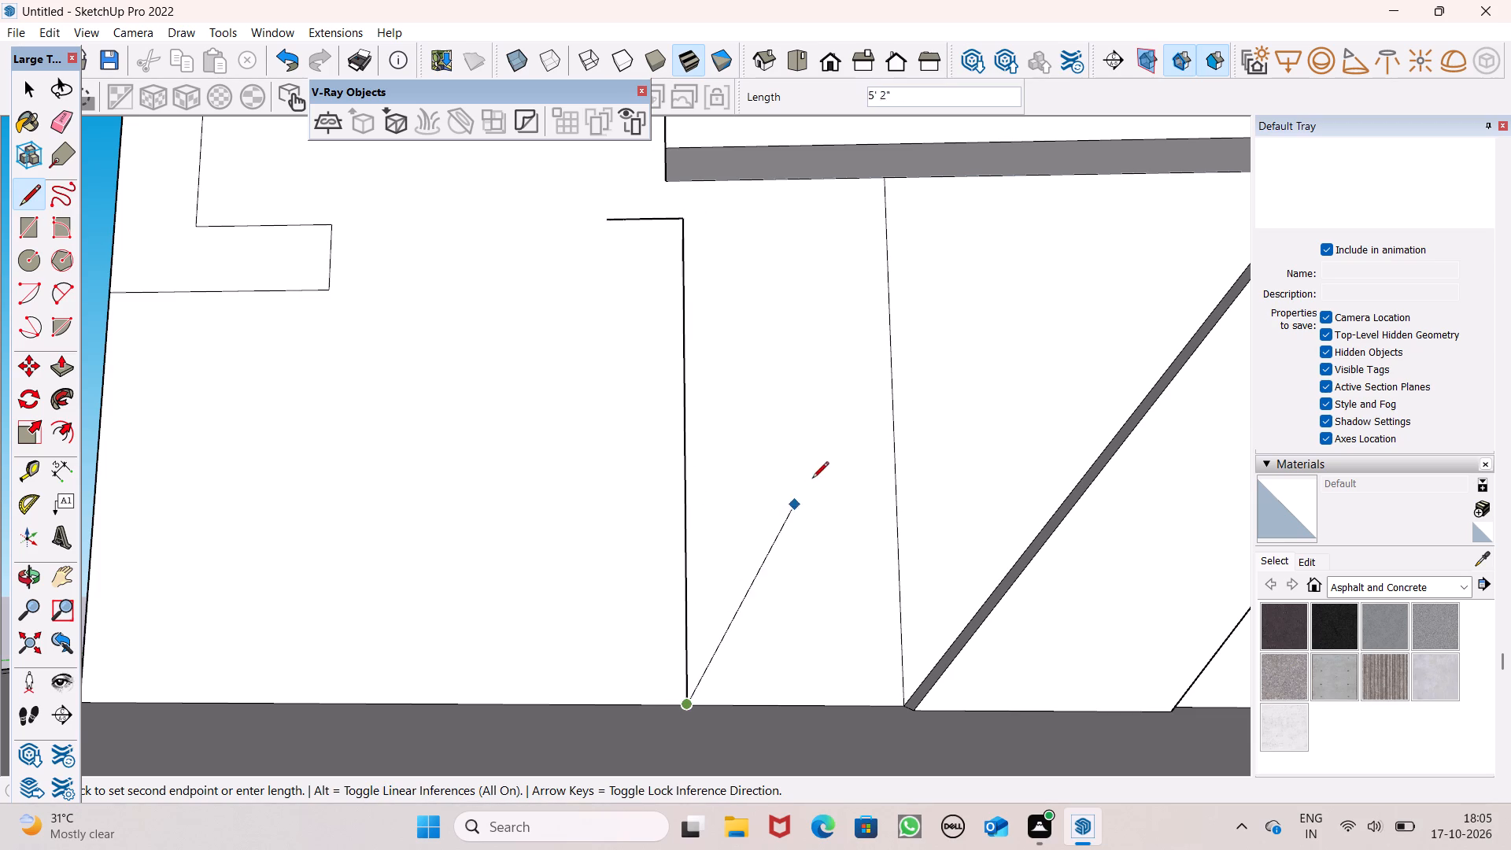
middle_click_drag(807, 534, 1114, 796)
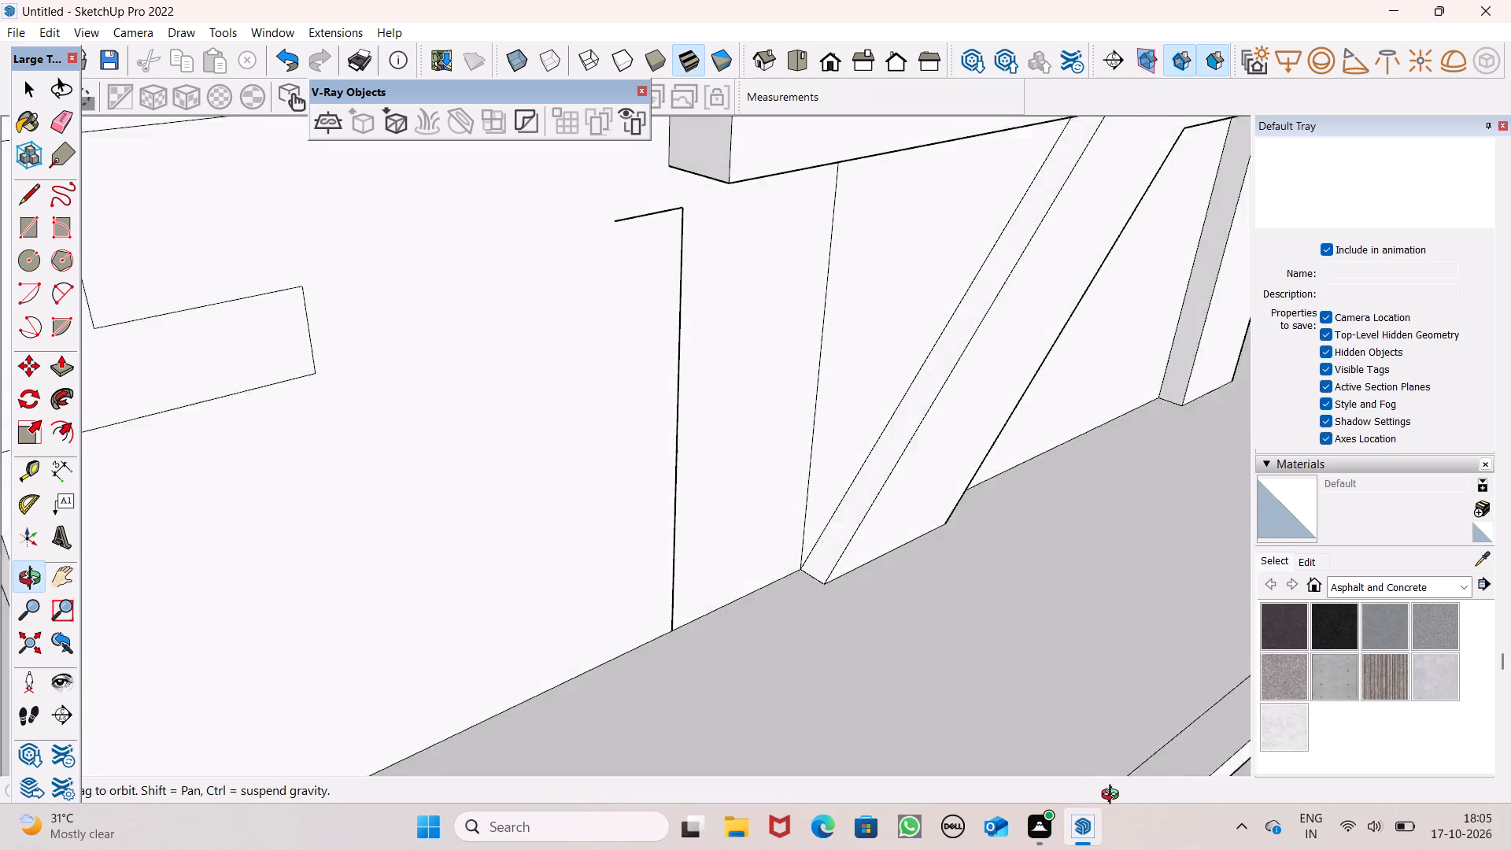
middle_click_drag(1114, 796, 1122, 790)
scroll(744, 656, "up", 8)
middle_click_drag(699, 663, 643, 536)
scroll(597, 495, "up", 6)
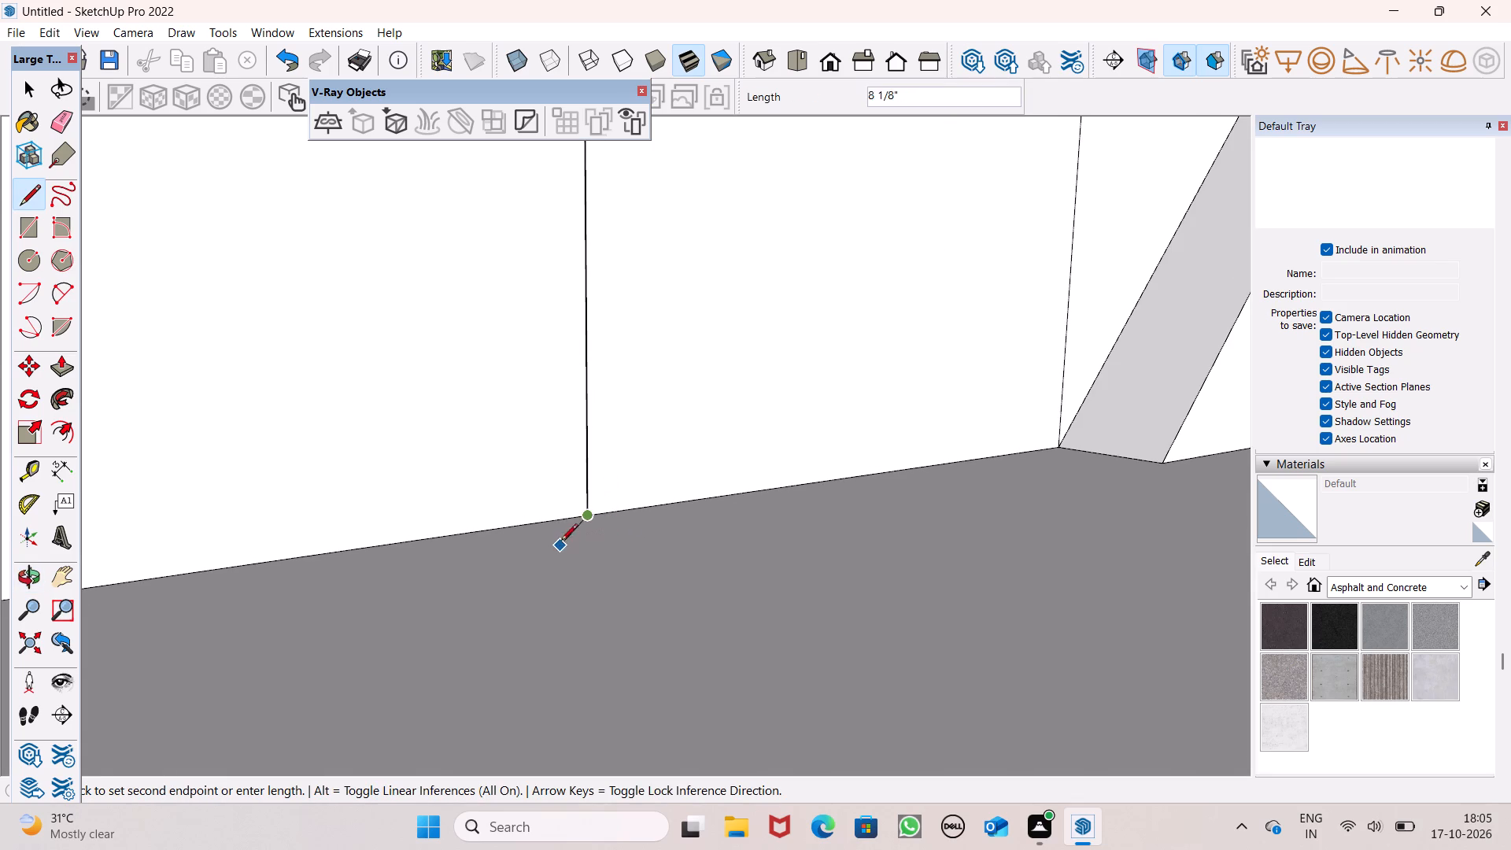
key("space")
Push/Pull the raised strip's near end face outward about 1' 9 11/16", past the start of the short horizontal line.
scroll(710, 510, "down", 13)
scroll(829, 567, "down", 8)
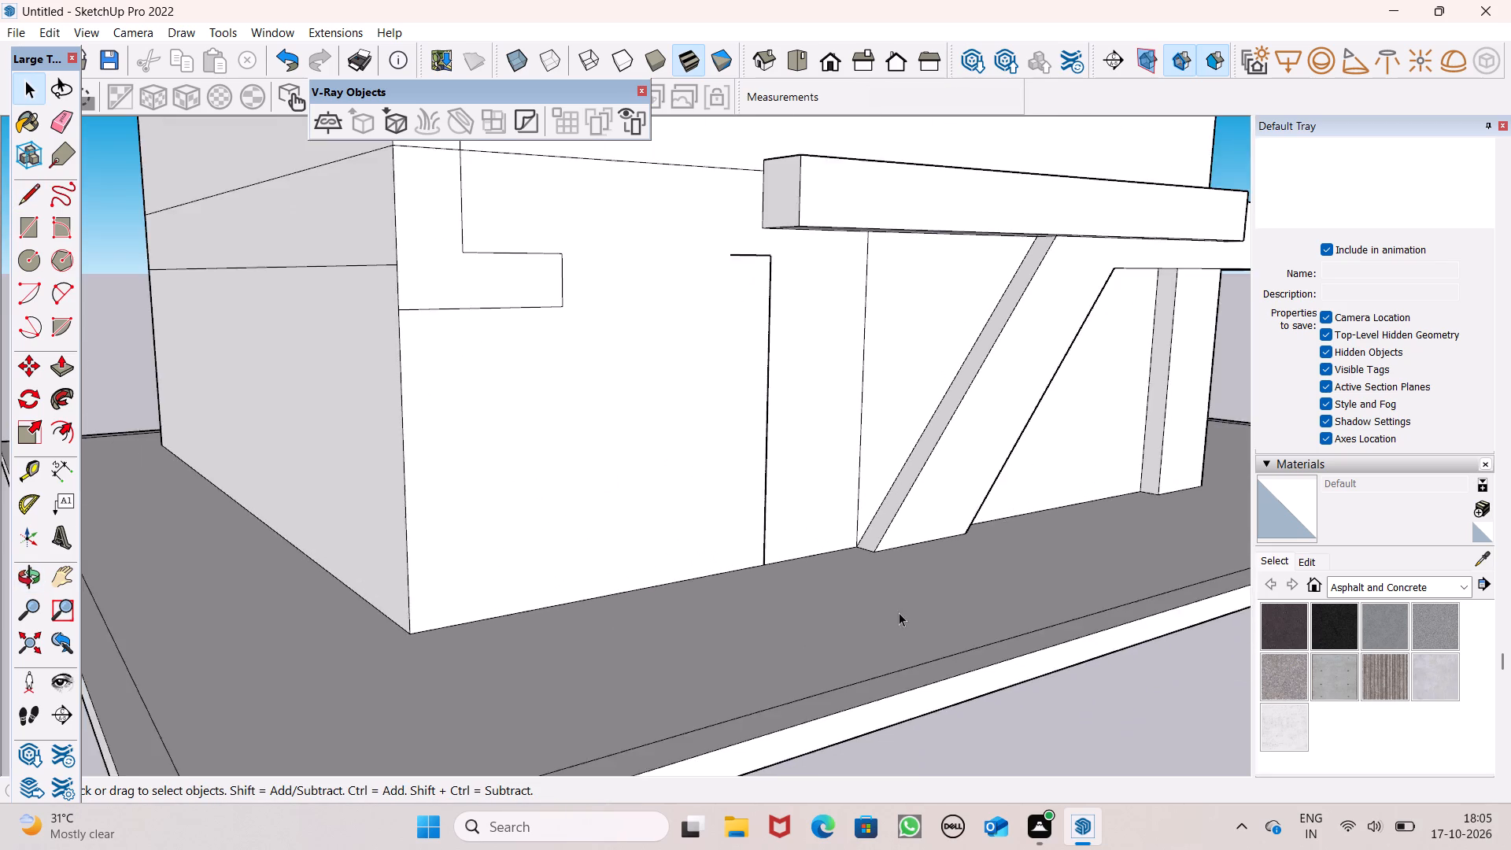
middle_click_drag(896, 615, 726, 654)
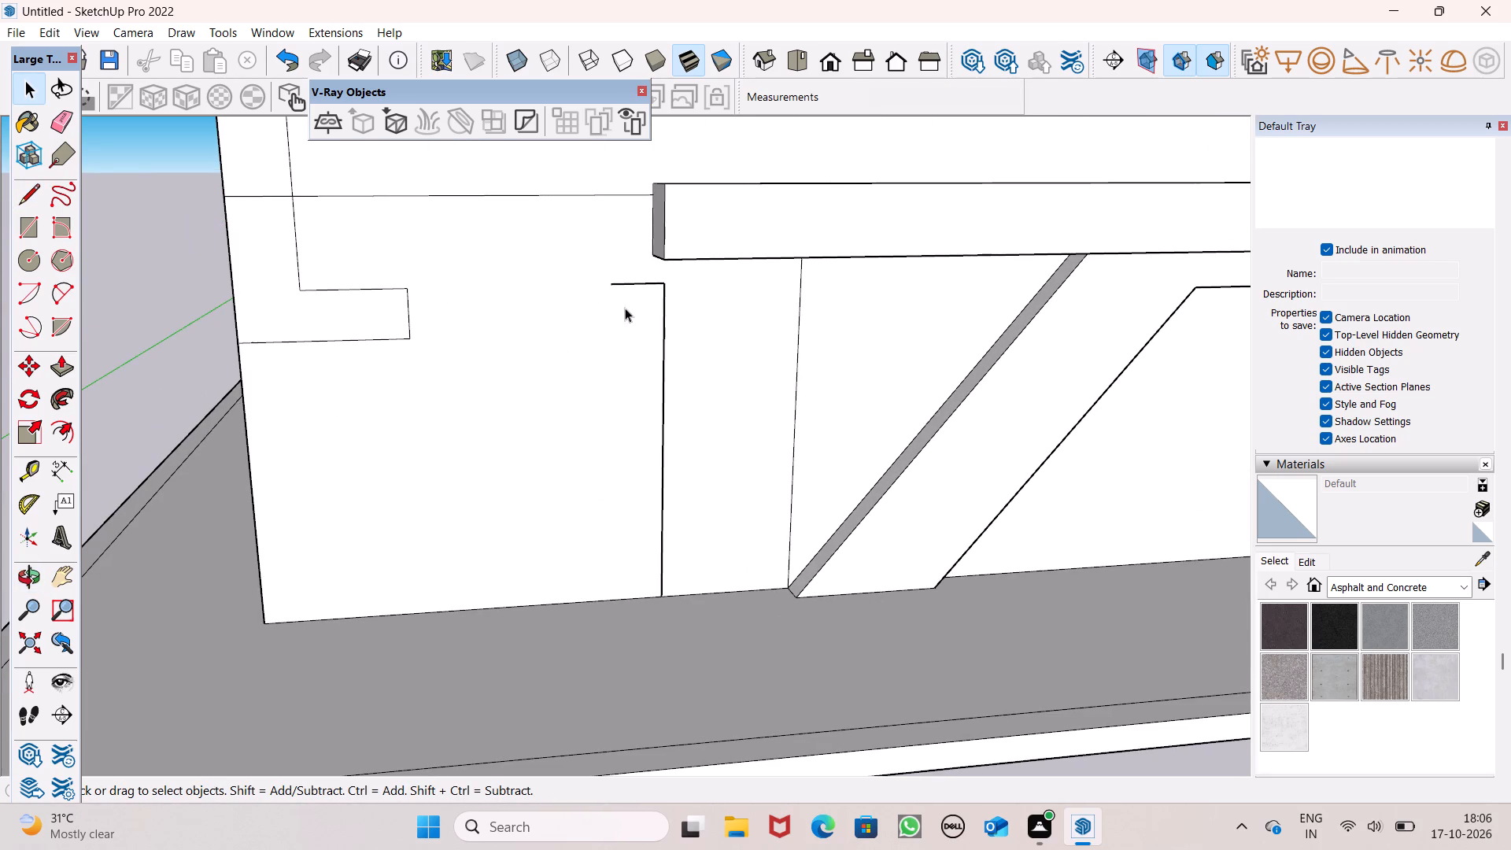
scroll(659, 239, "up", 1)
middle_click_drag(659, 239, 846, 270)
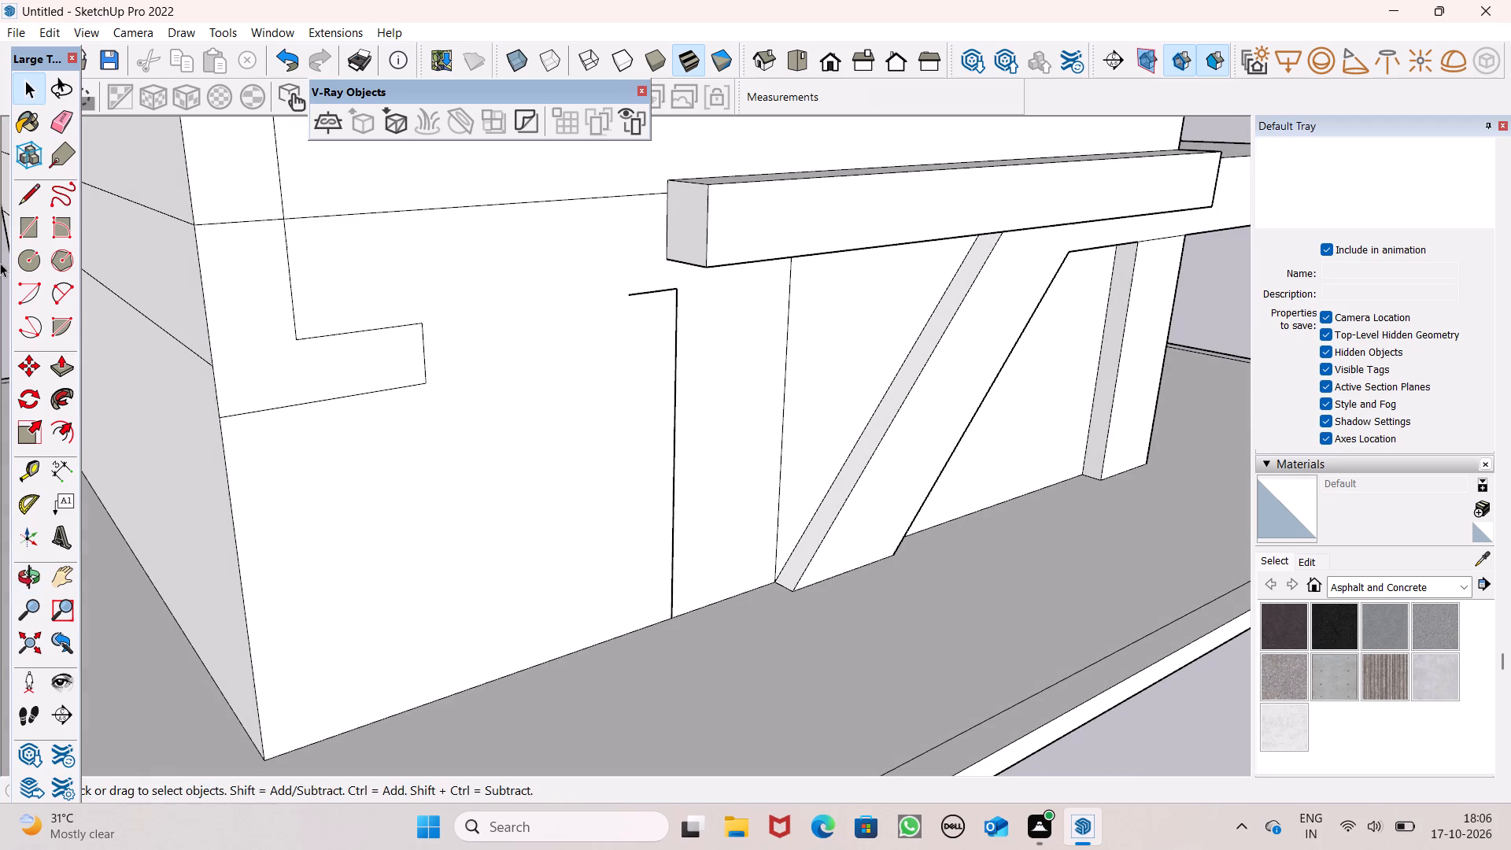
left_click(60, 379)
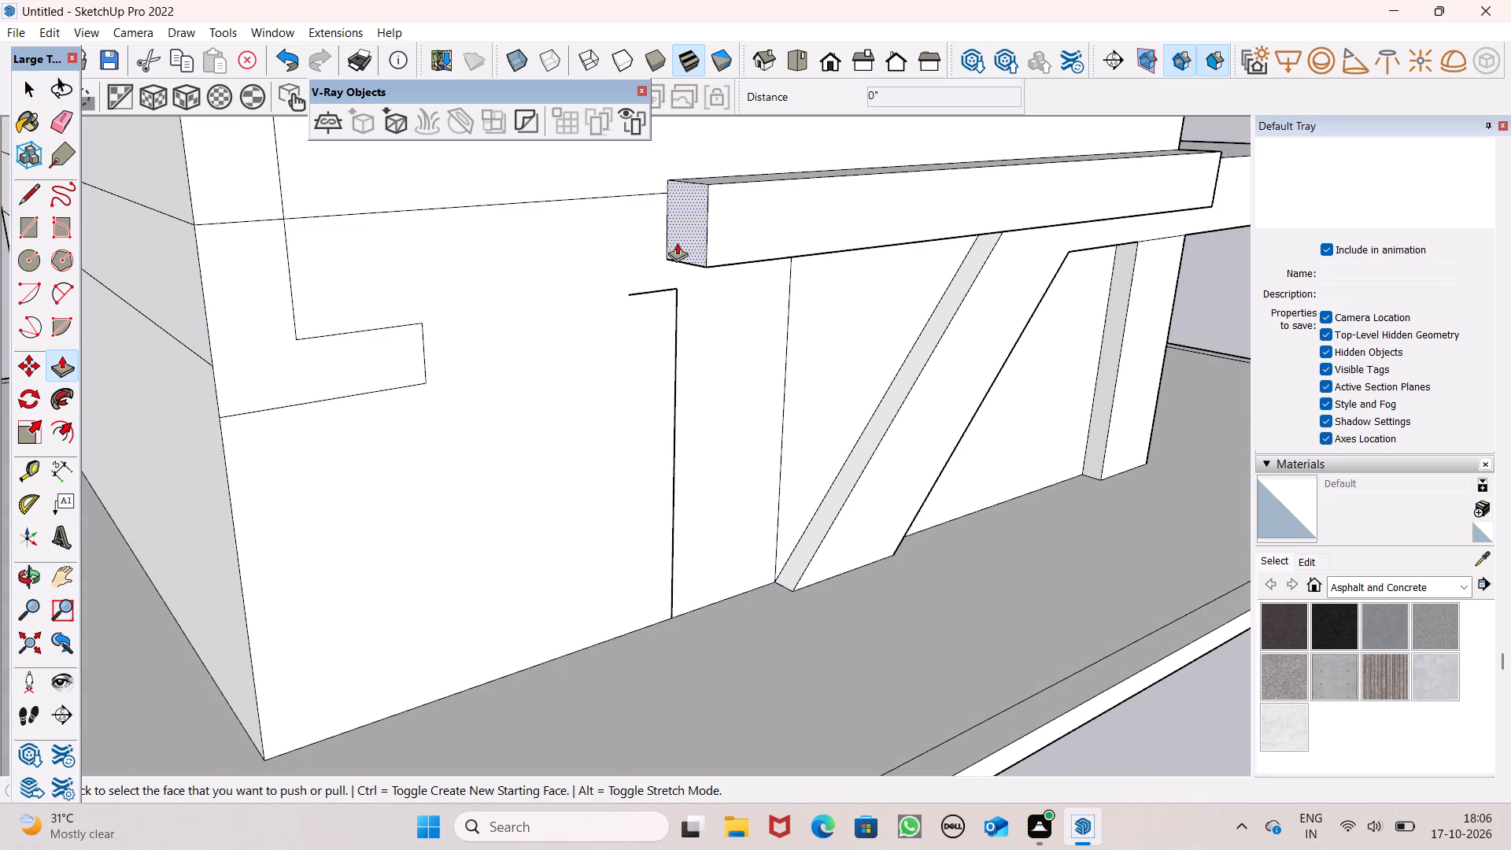
left_click_drag(693, 240, 640, 266)
middle_click_drag(663, 305, 579, 231)
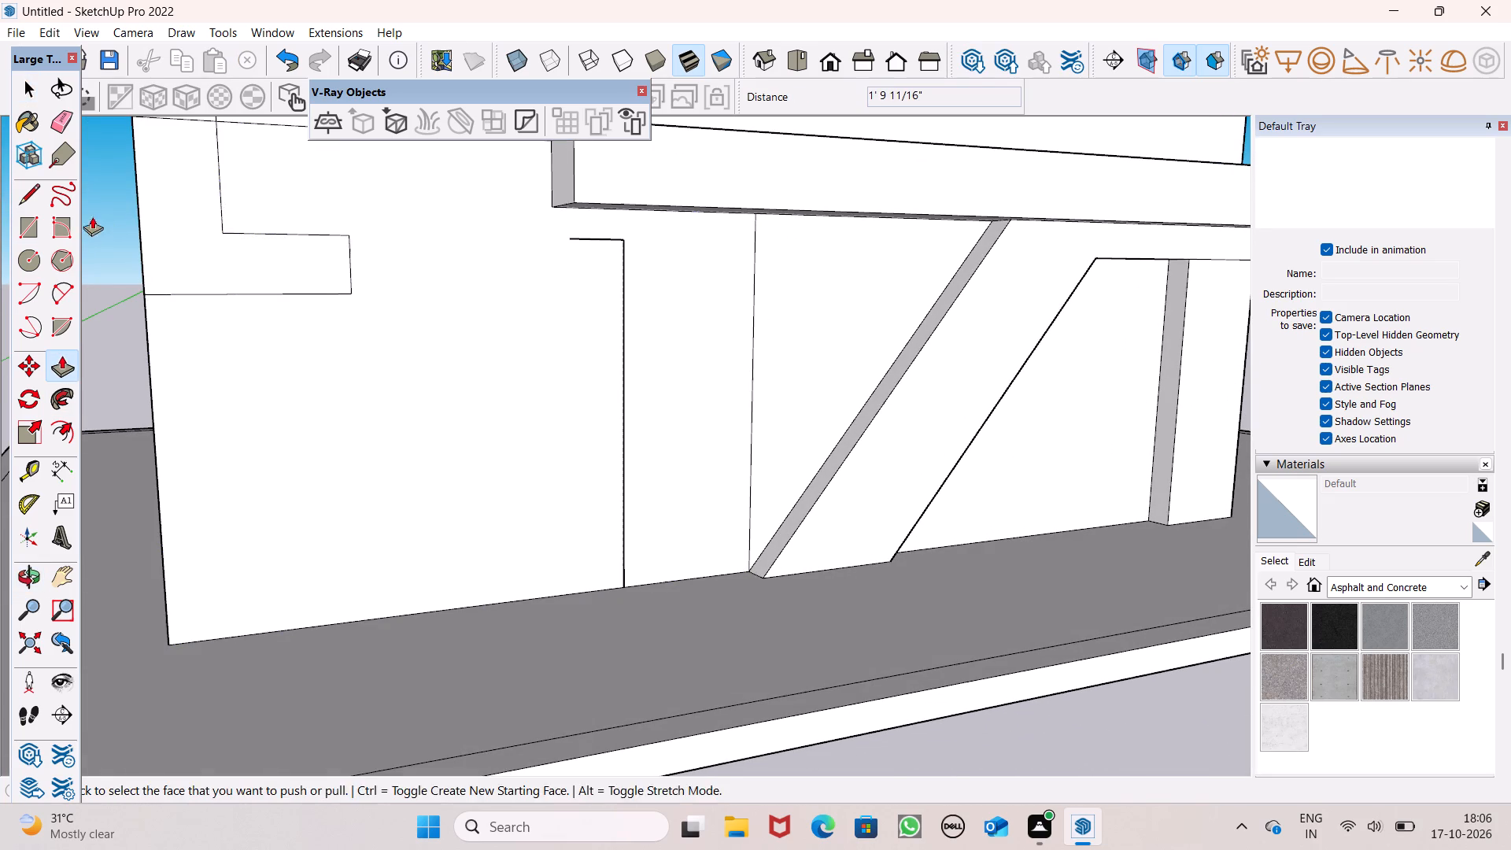
Draw a vertical line about 10 5/16" long from the short horizontal line's open end up to the raised strip's underside.
left_click(36, 196)
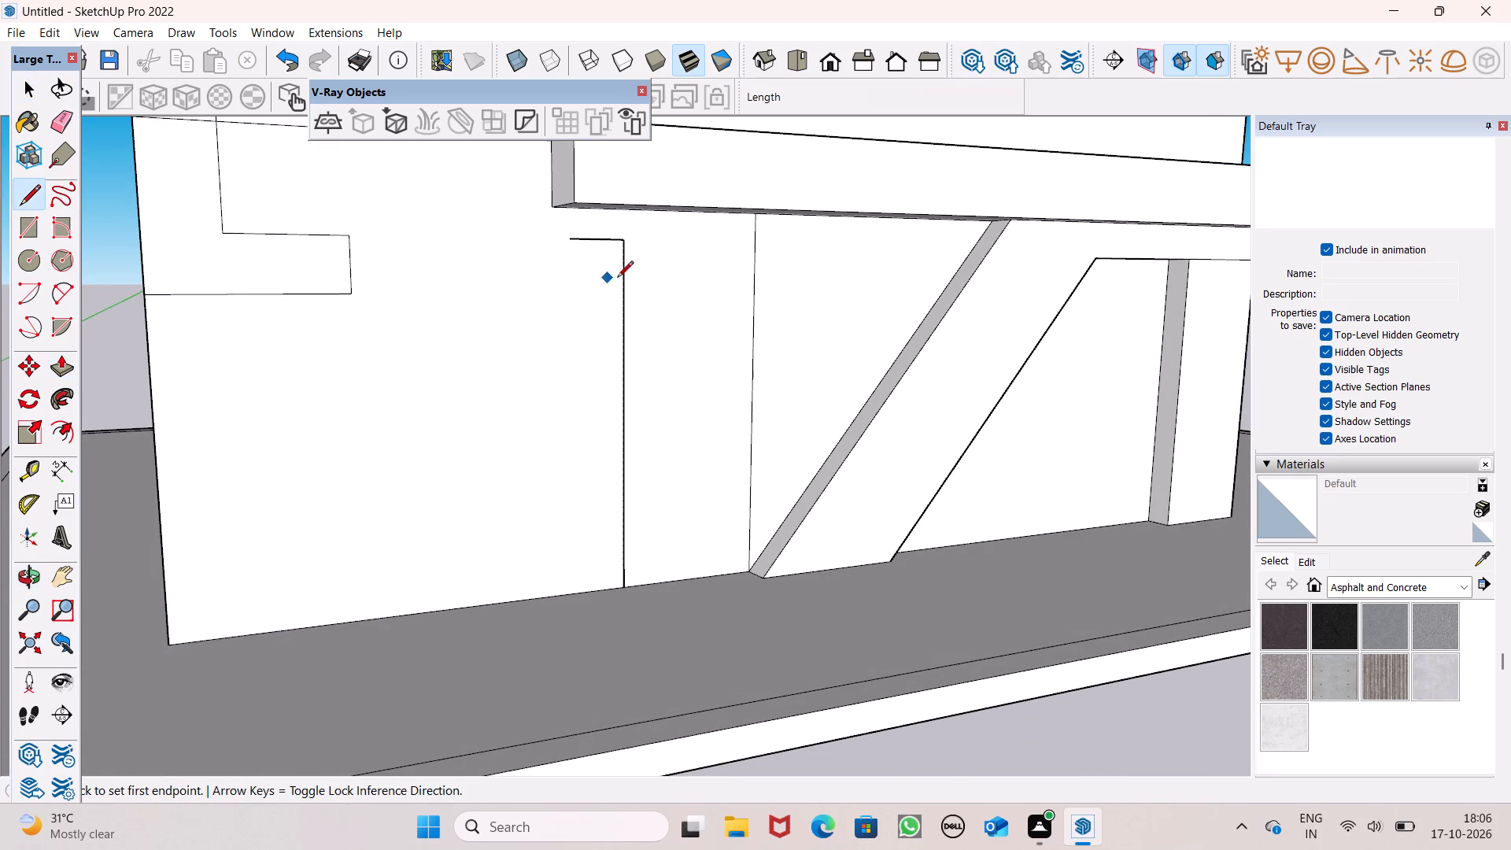
scroll(595, 251, "up", 8)
left_click_drag(557, 239, 556, 226)
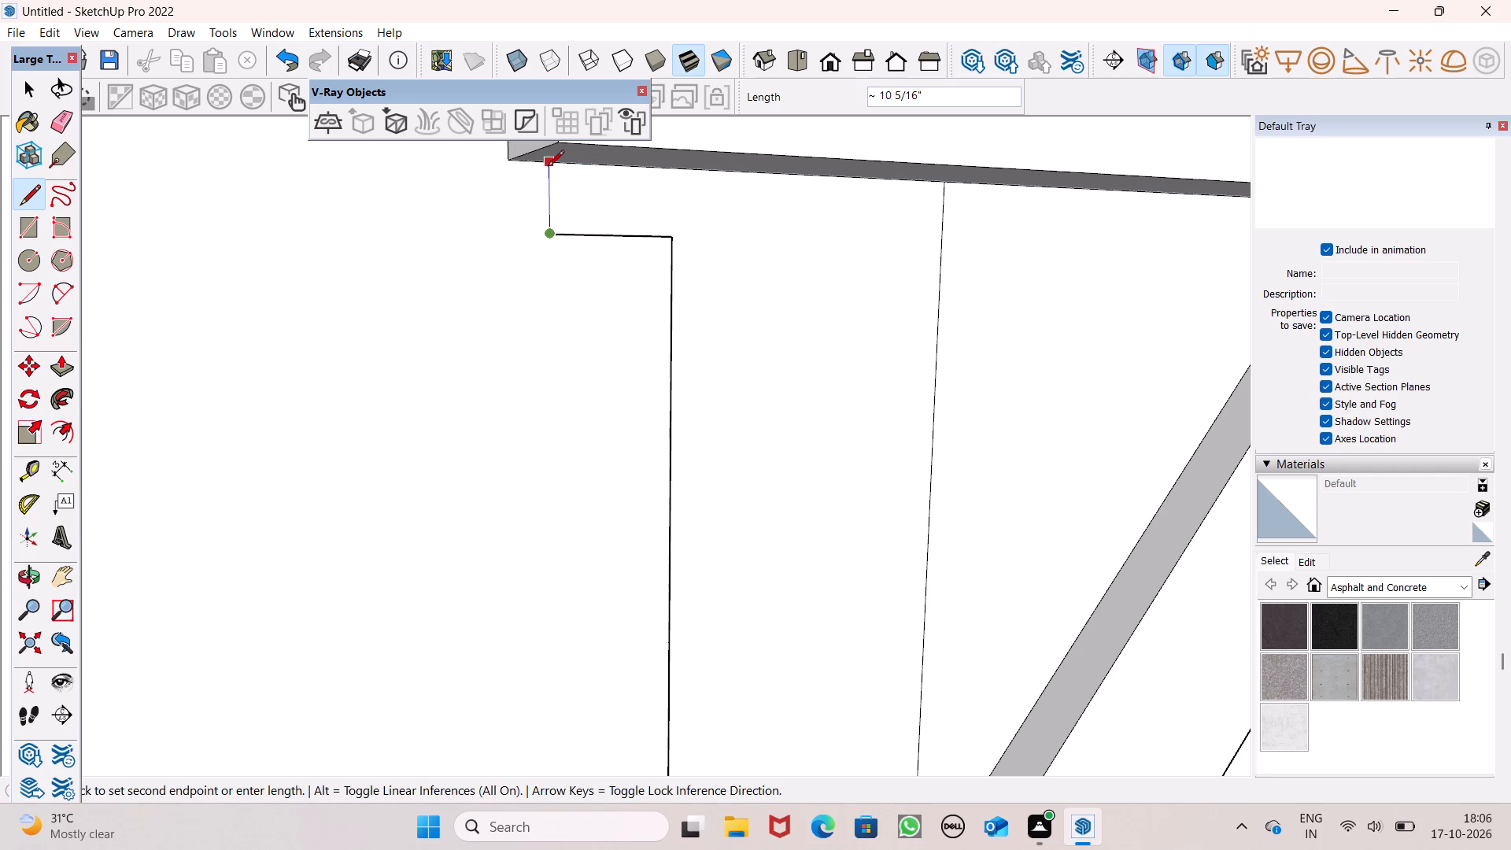
left_click(548, 168)
scroll(861, 249, "down", 6)
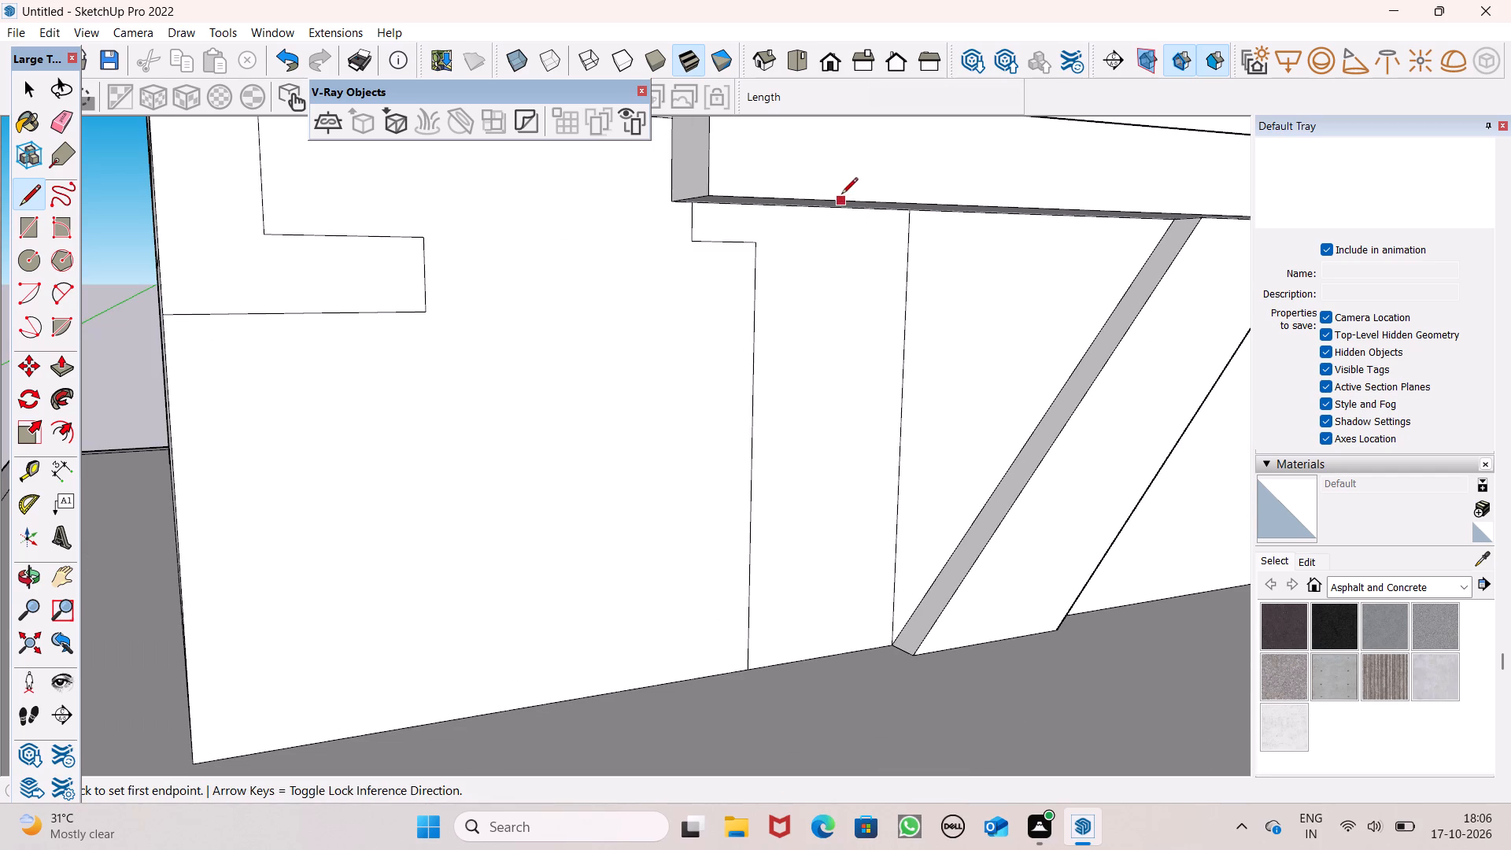
scroll(730, 299, "down", 6)
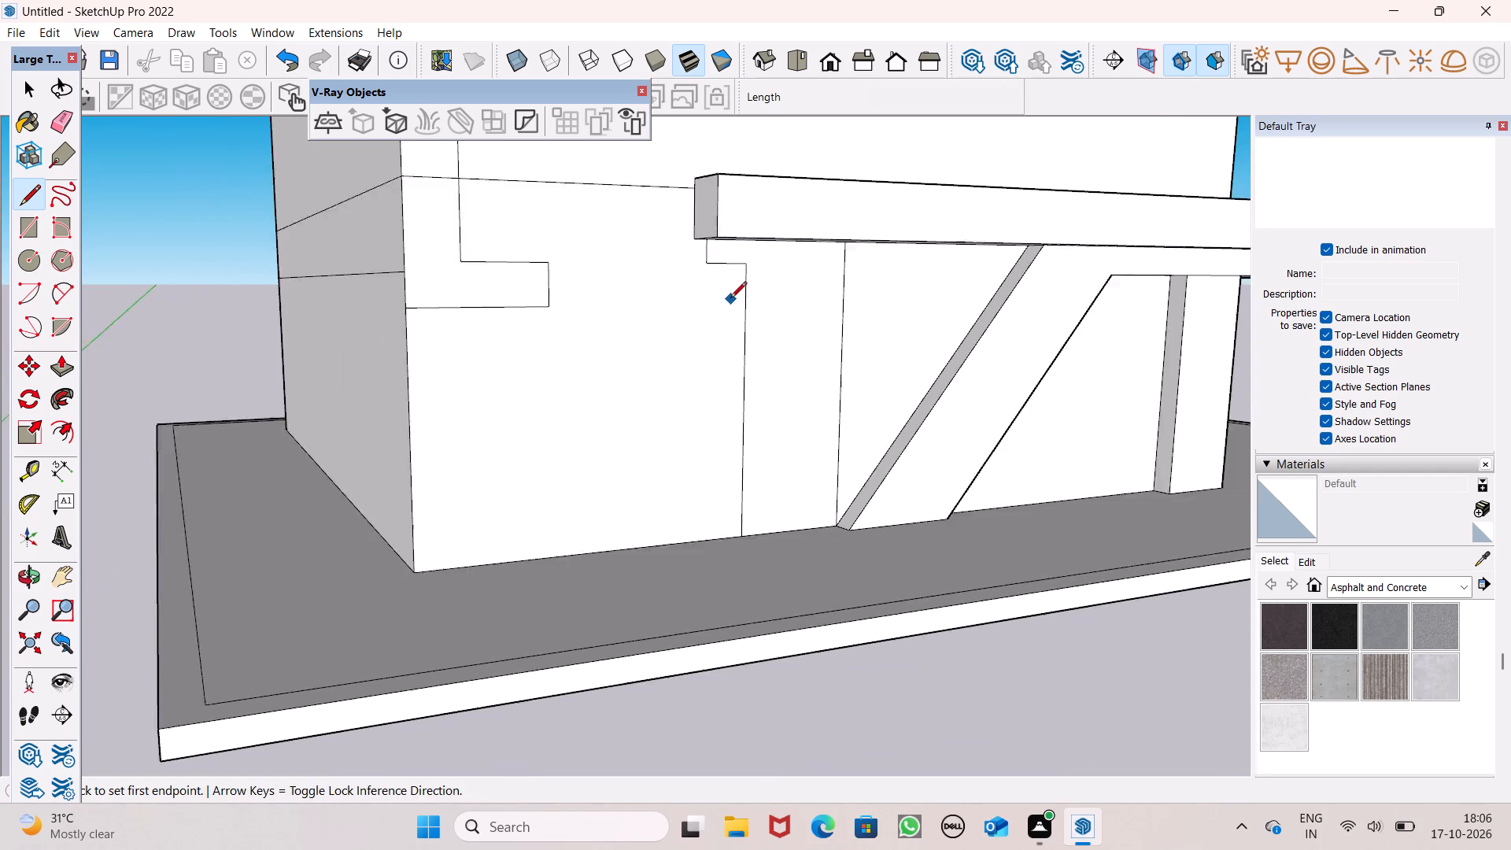
scroll(746, 275, "down", 10)
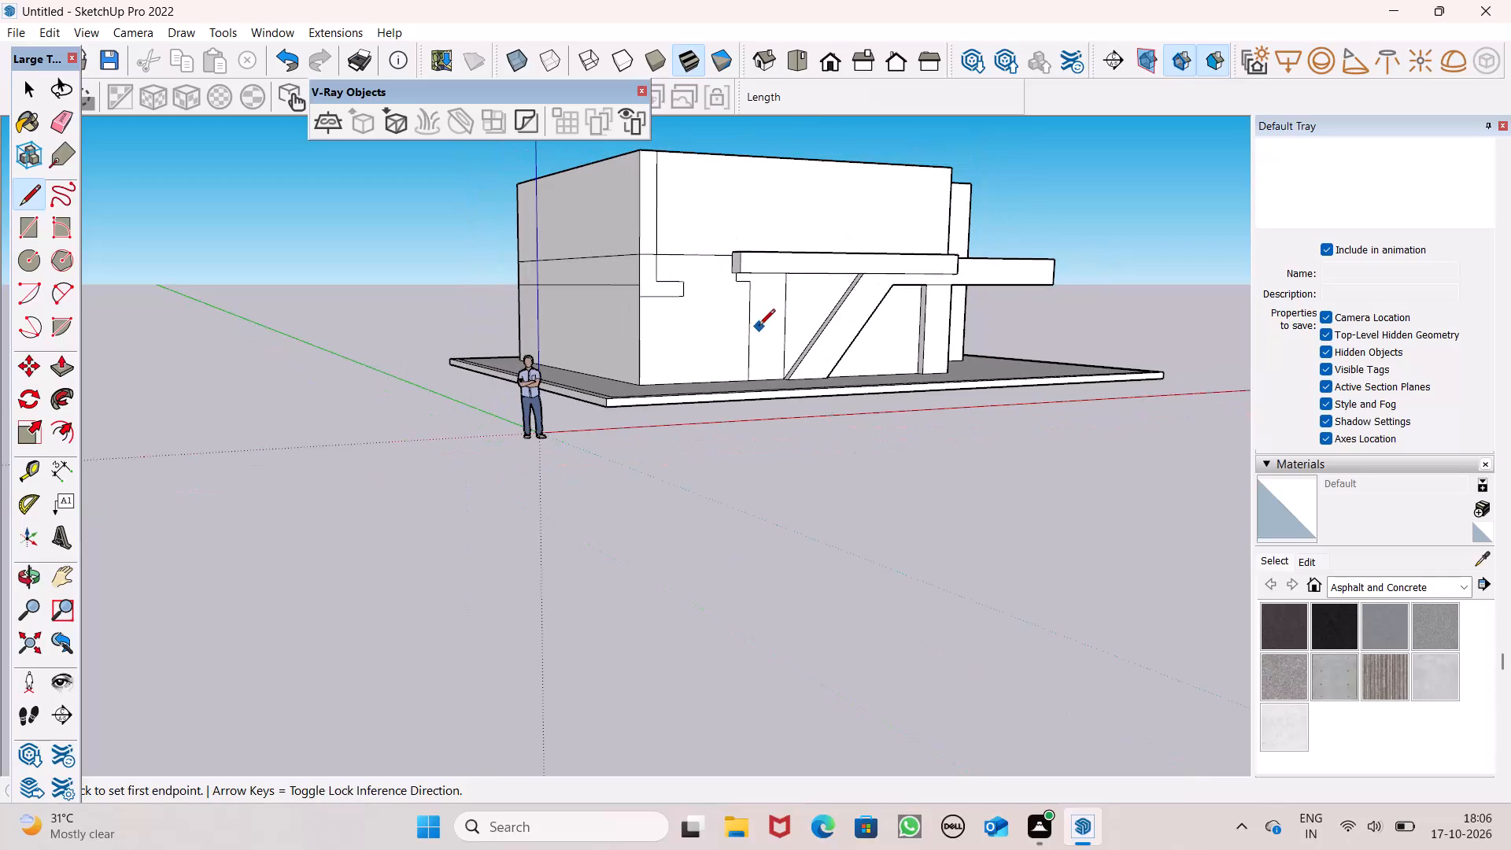
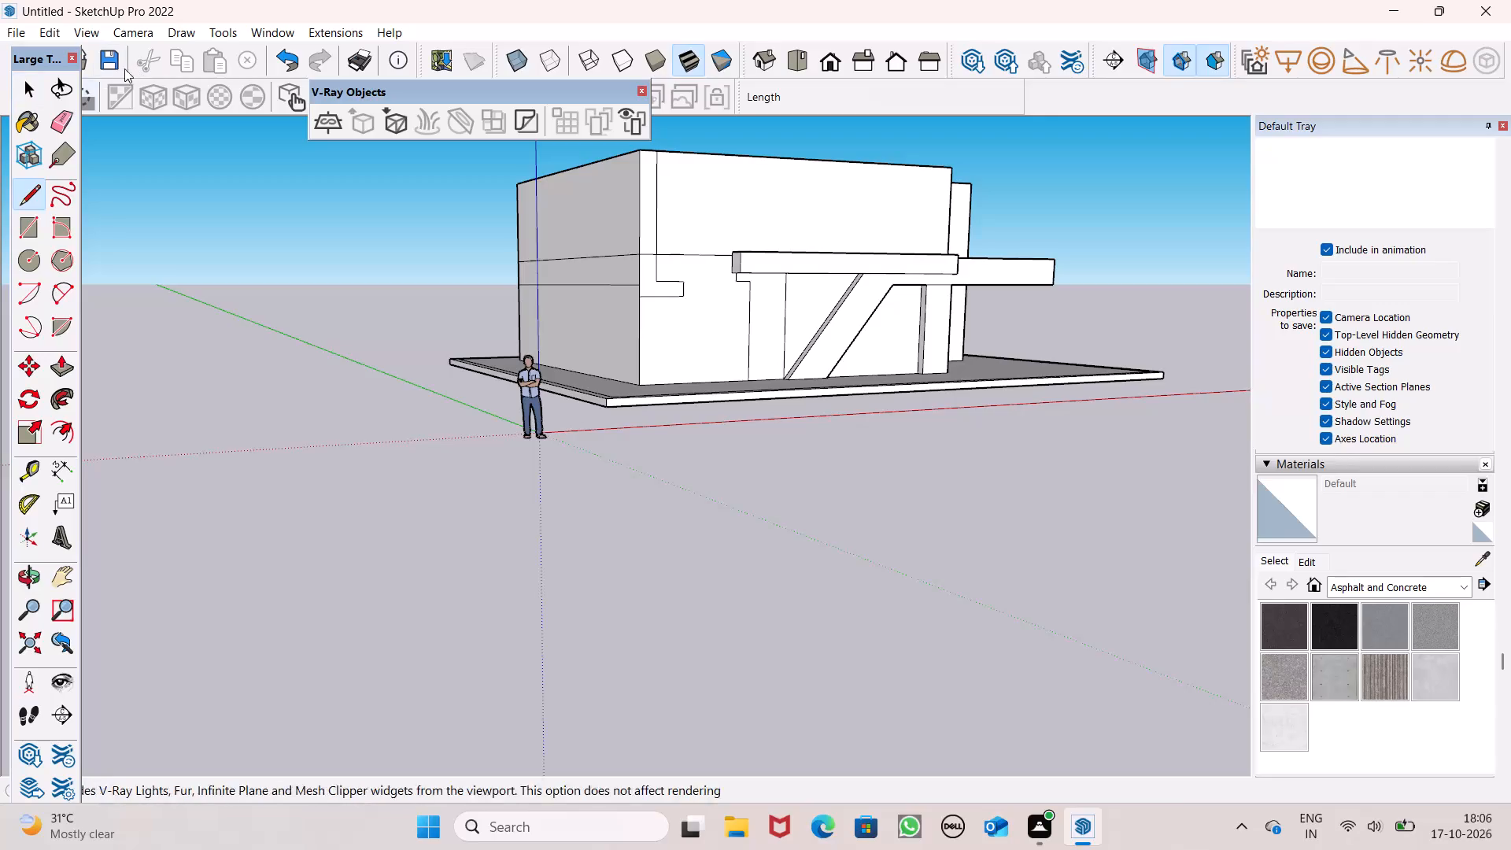
Push/Pull the raised strip's near end face outward by more than 2' 3", extending it toward the building's front corner.
scroll(751, 272, "up", 8)
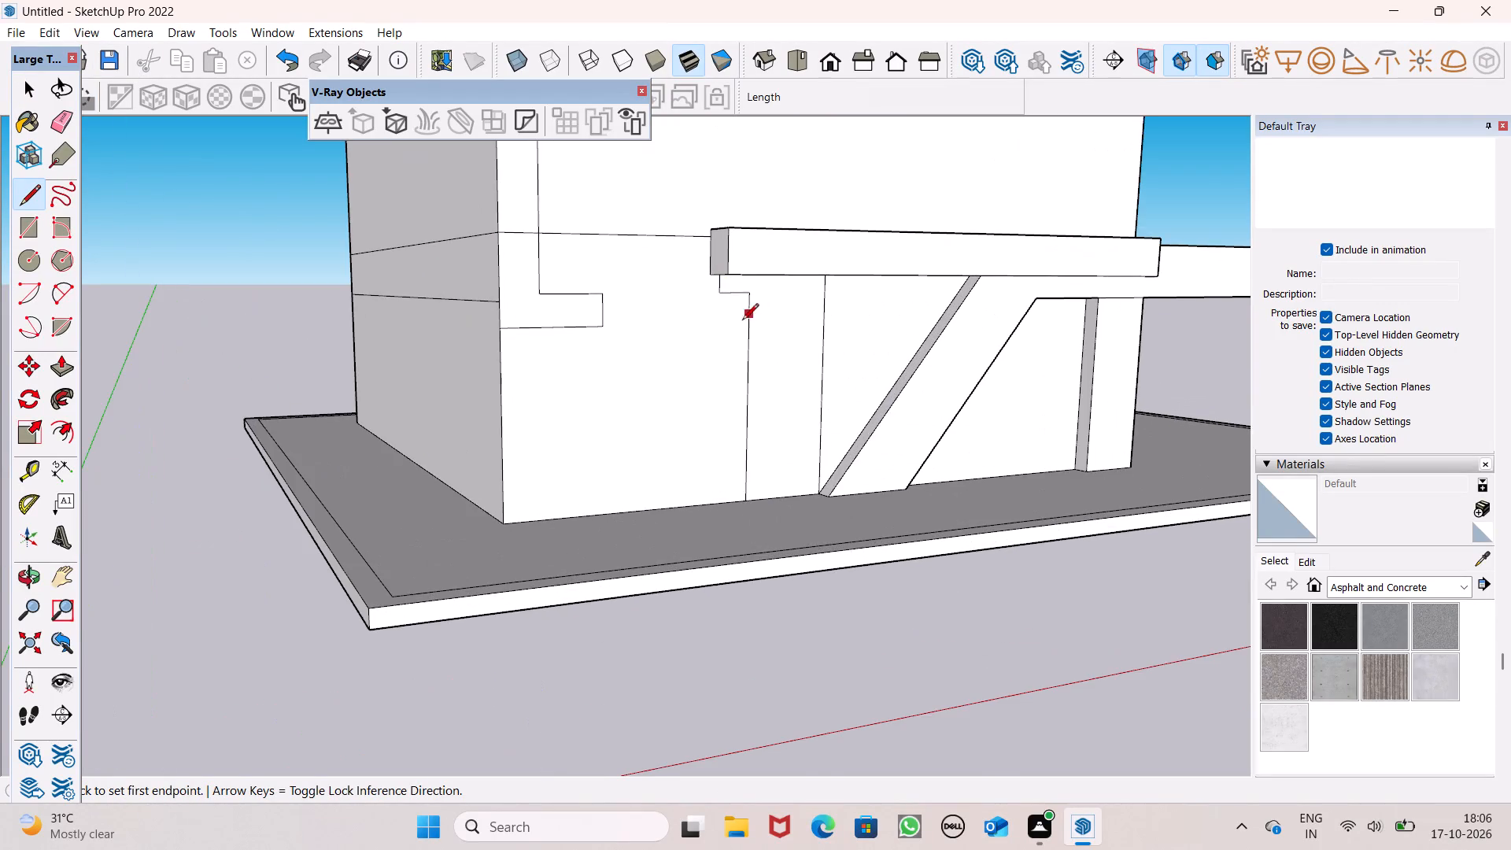
middle_click_drag(742, 327, 703, 354)
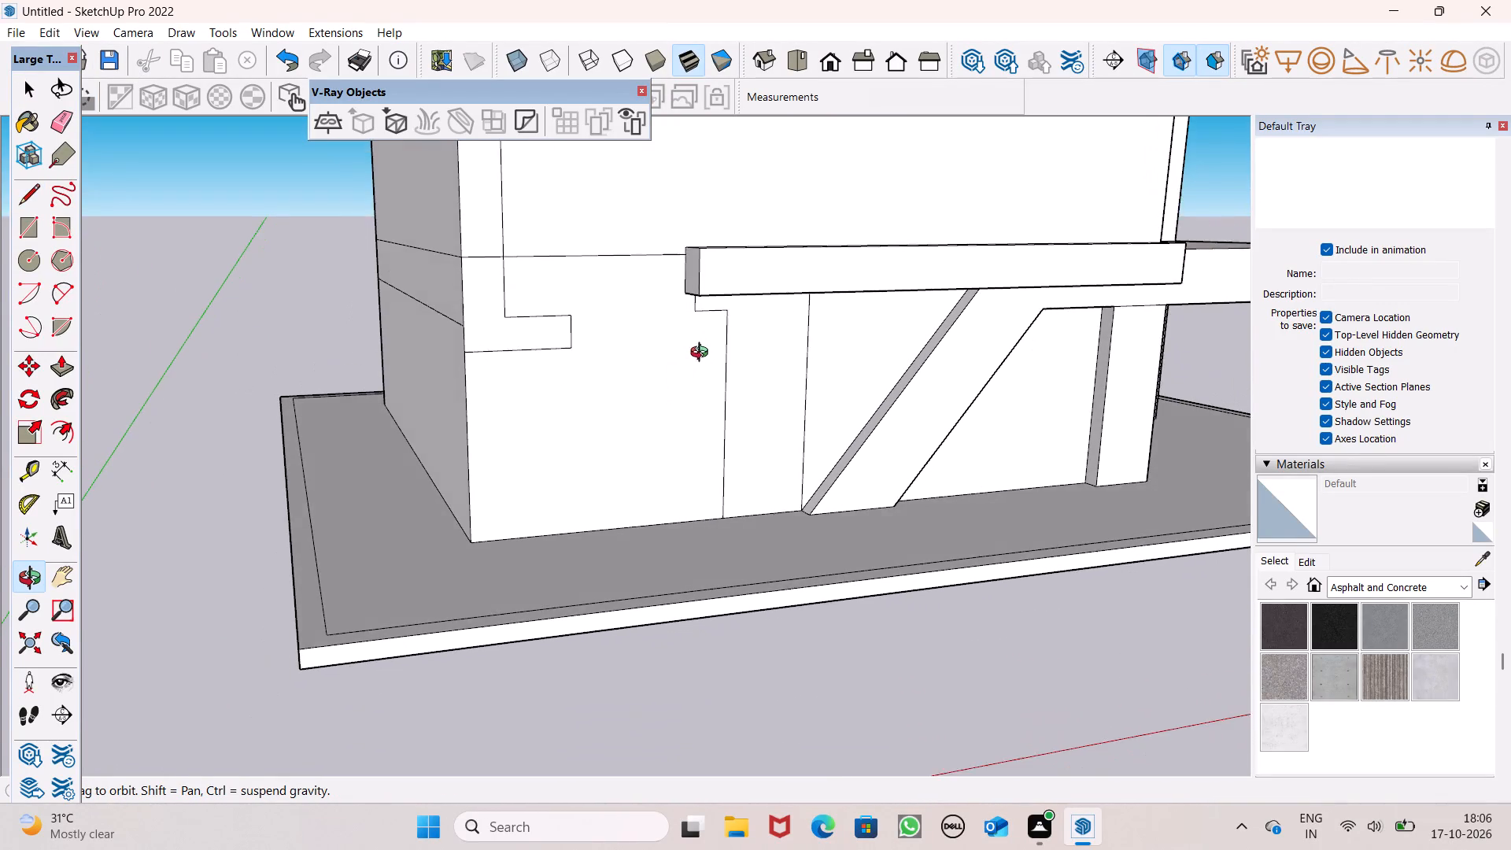
middle_click_drag(703, 354, 709, 346)
scroll(581, 331, "up", 2)
middle_click_drag(678, 334, 762, 350)
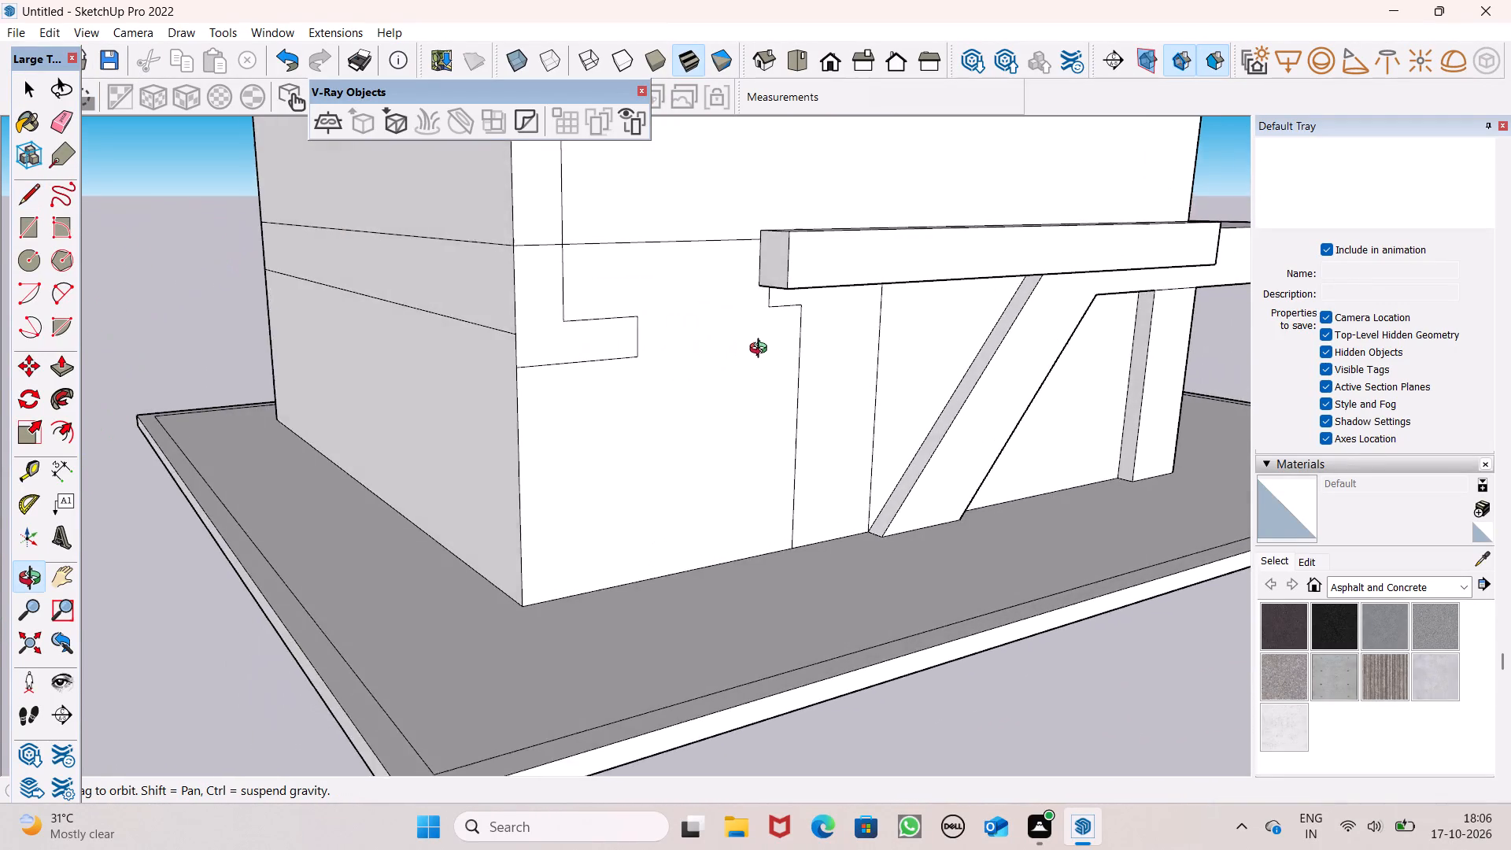
middle_click_drag(762, 350, 684, 385)
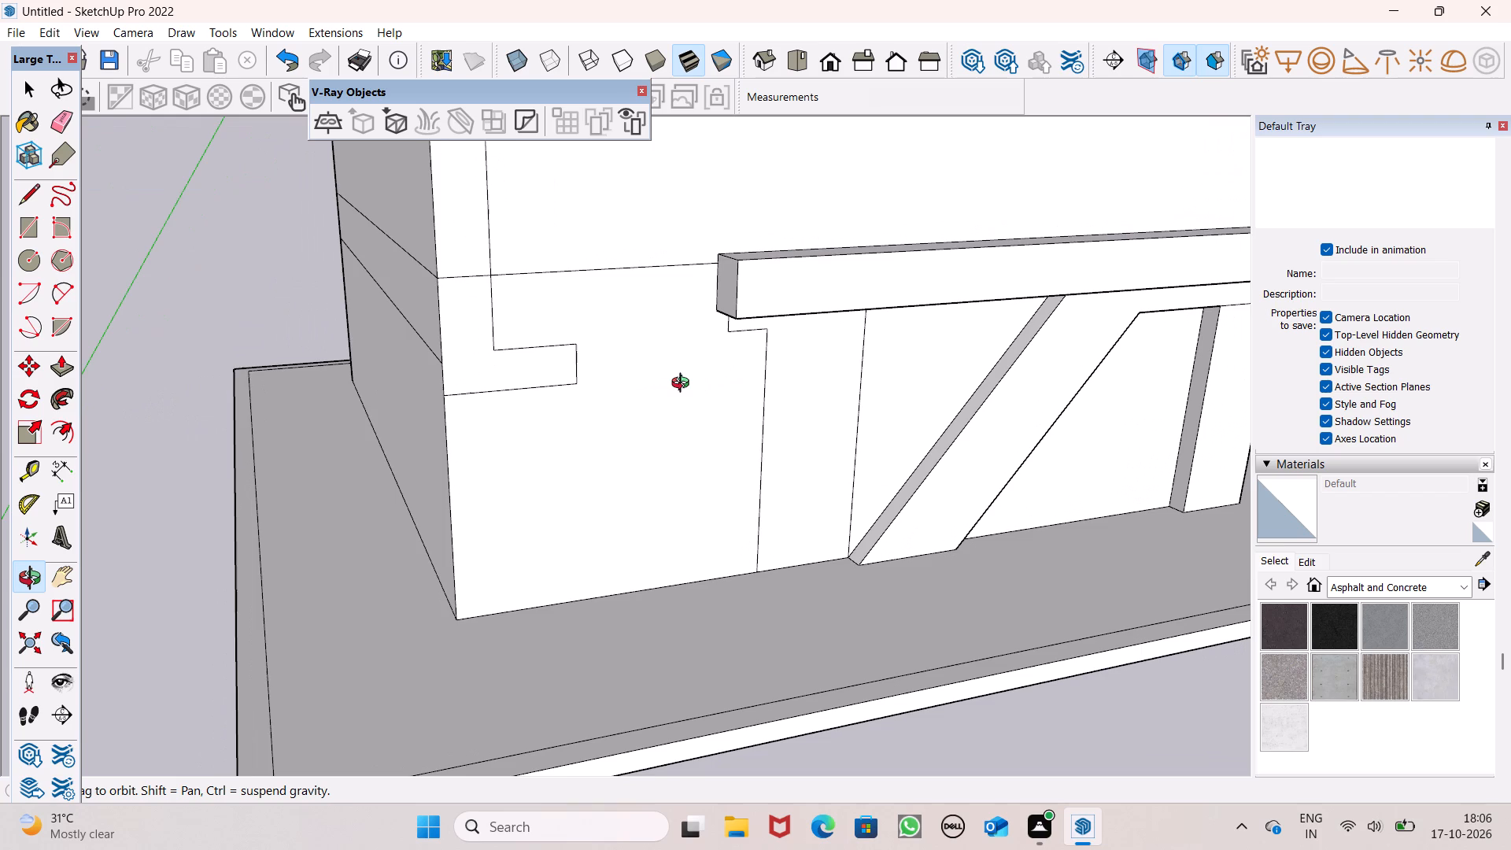
middle_click_drag(684, 385, 689, 372)
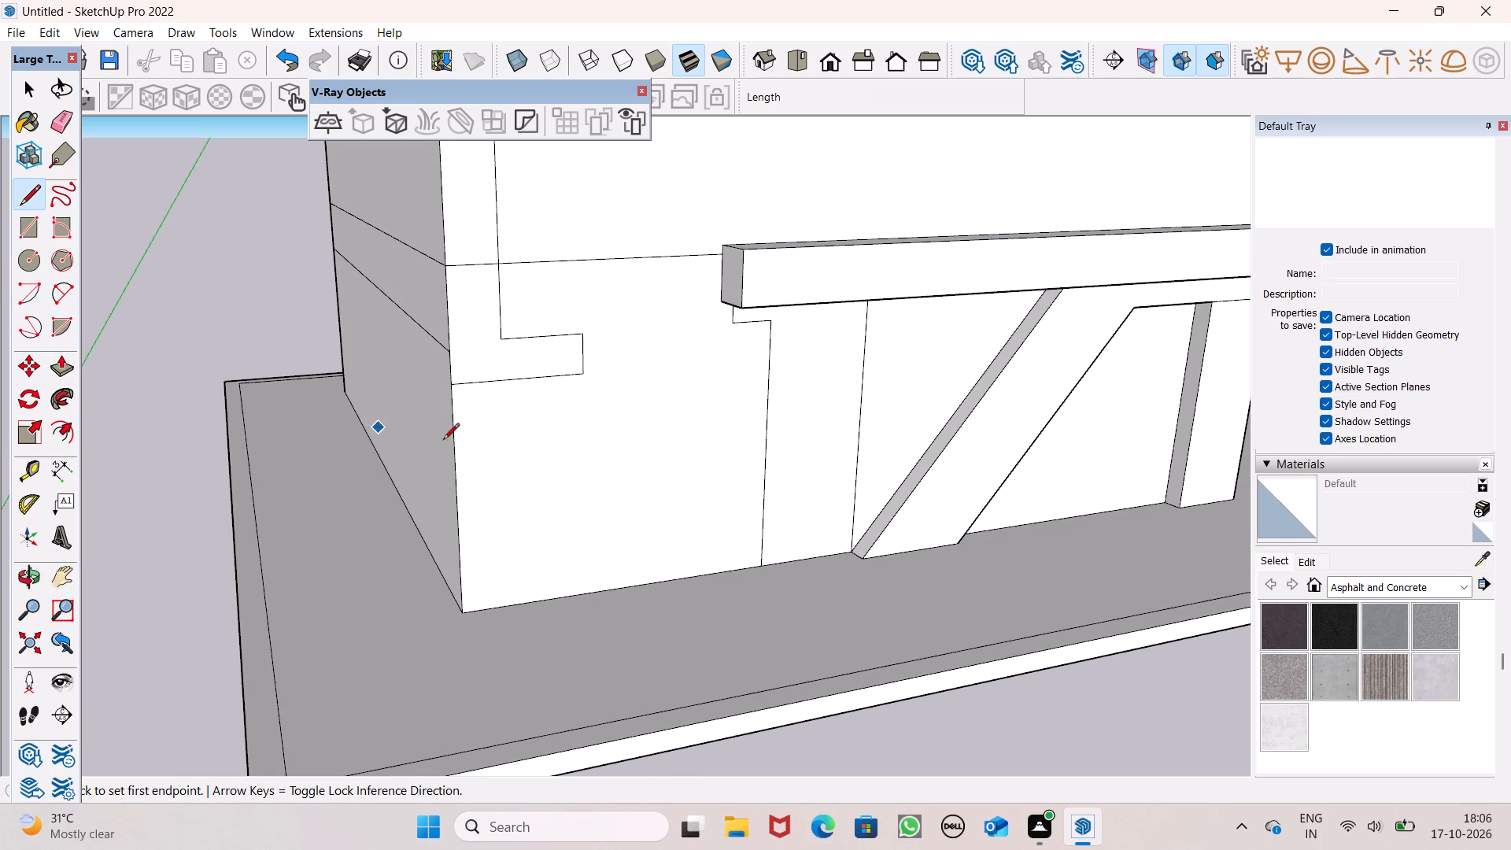
middle_click_drag(475, 444, 404, 387)
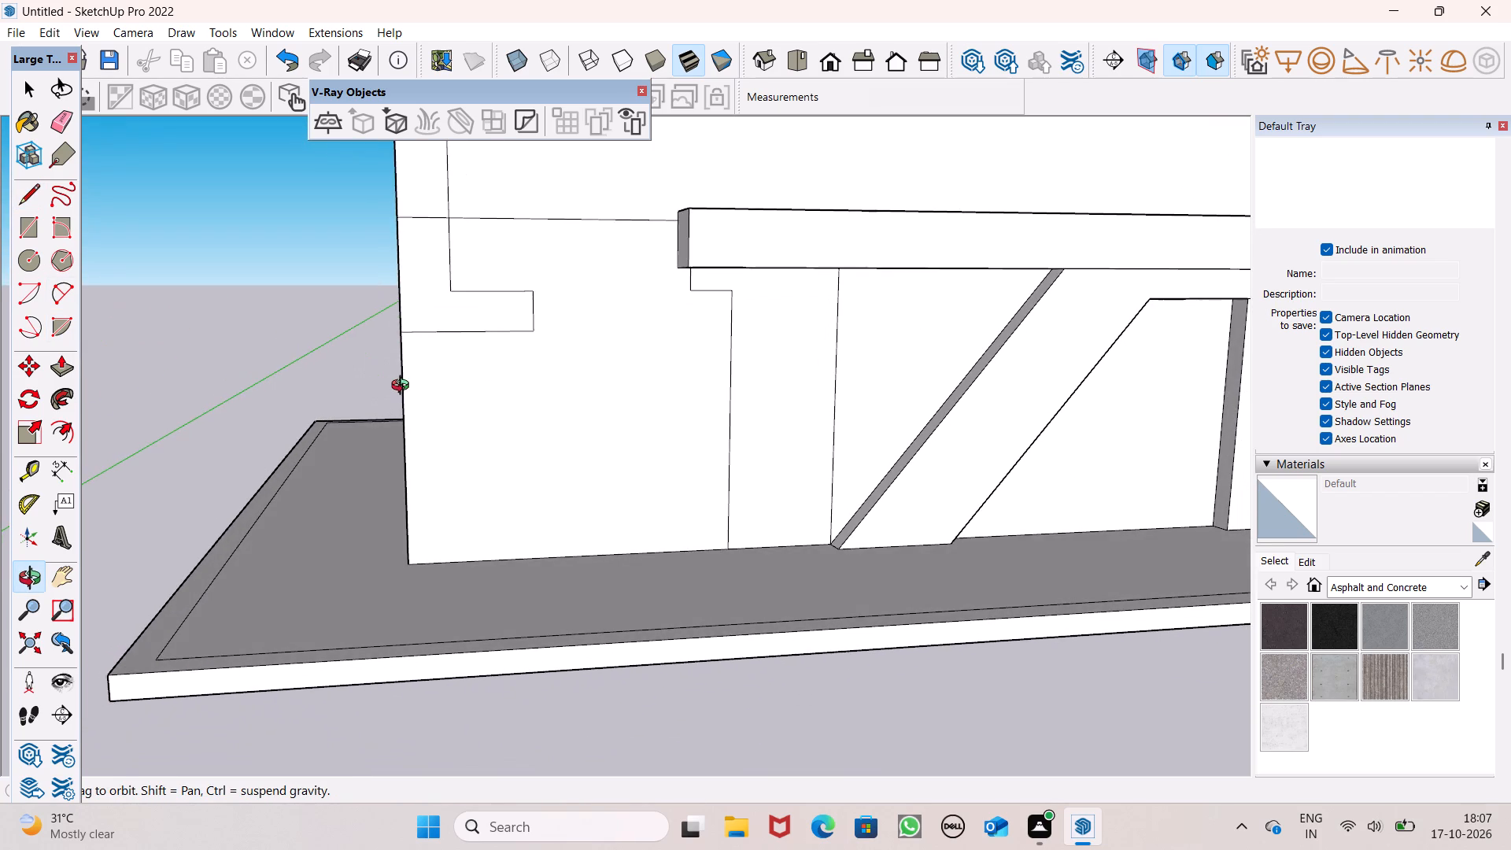
middle_click_drag(404, 387, 587, 439)
left_click_drag(55, 369, 68, 377)
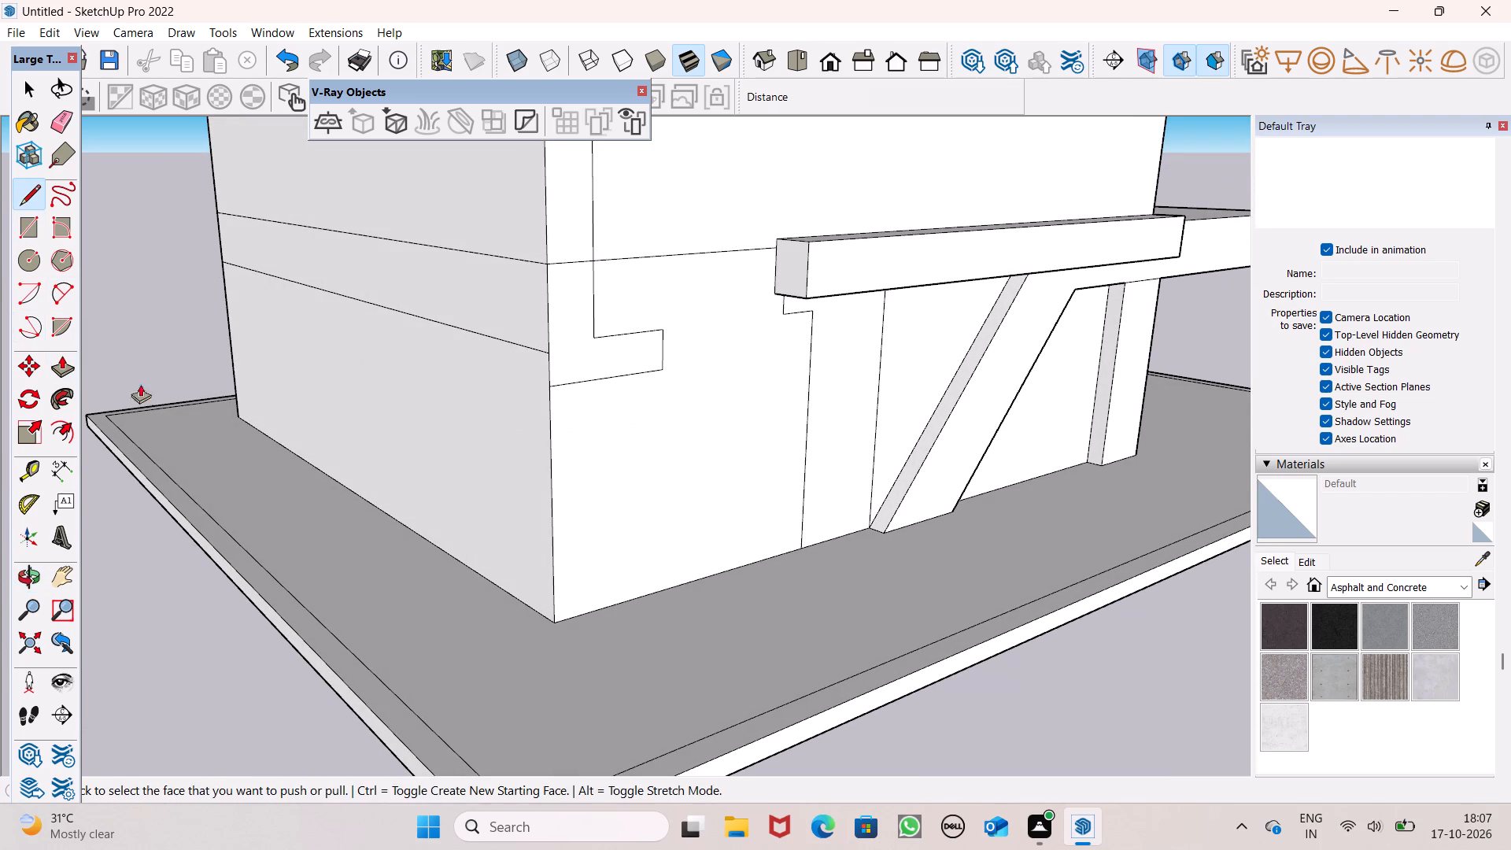
middle_click_drag(725, 363, 837, 376)
left_click_drag(858, 272, 833, 290)
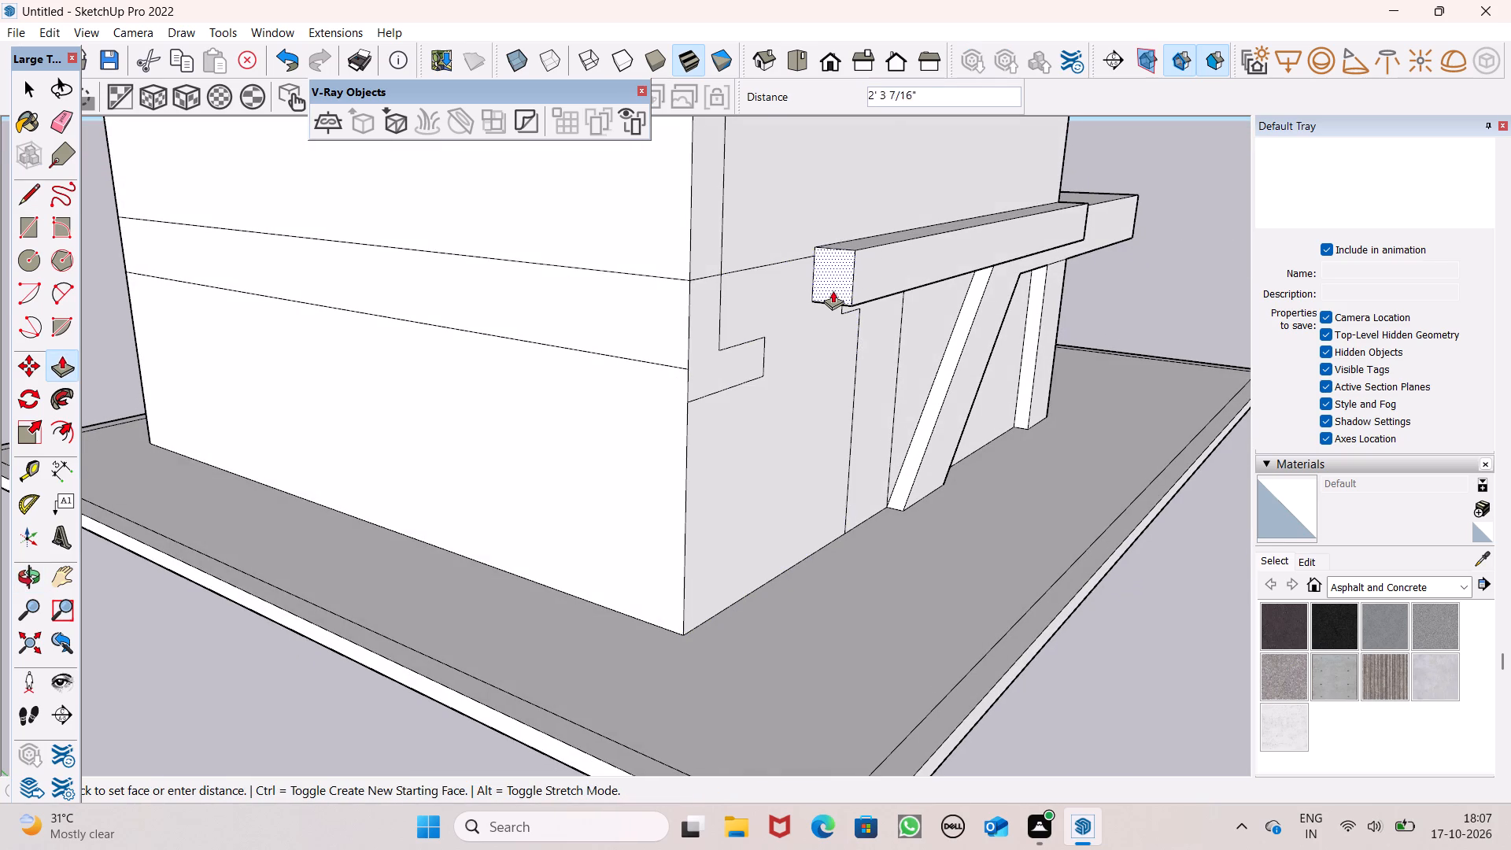
left_click_drag(833, 290, 825, 295)
Push/Pull the raised strip's near end face a further 1' 13/16" toward the building's front corner.
middle_click_drag(906, 368, 697, 287)
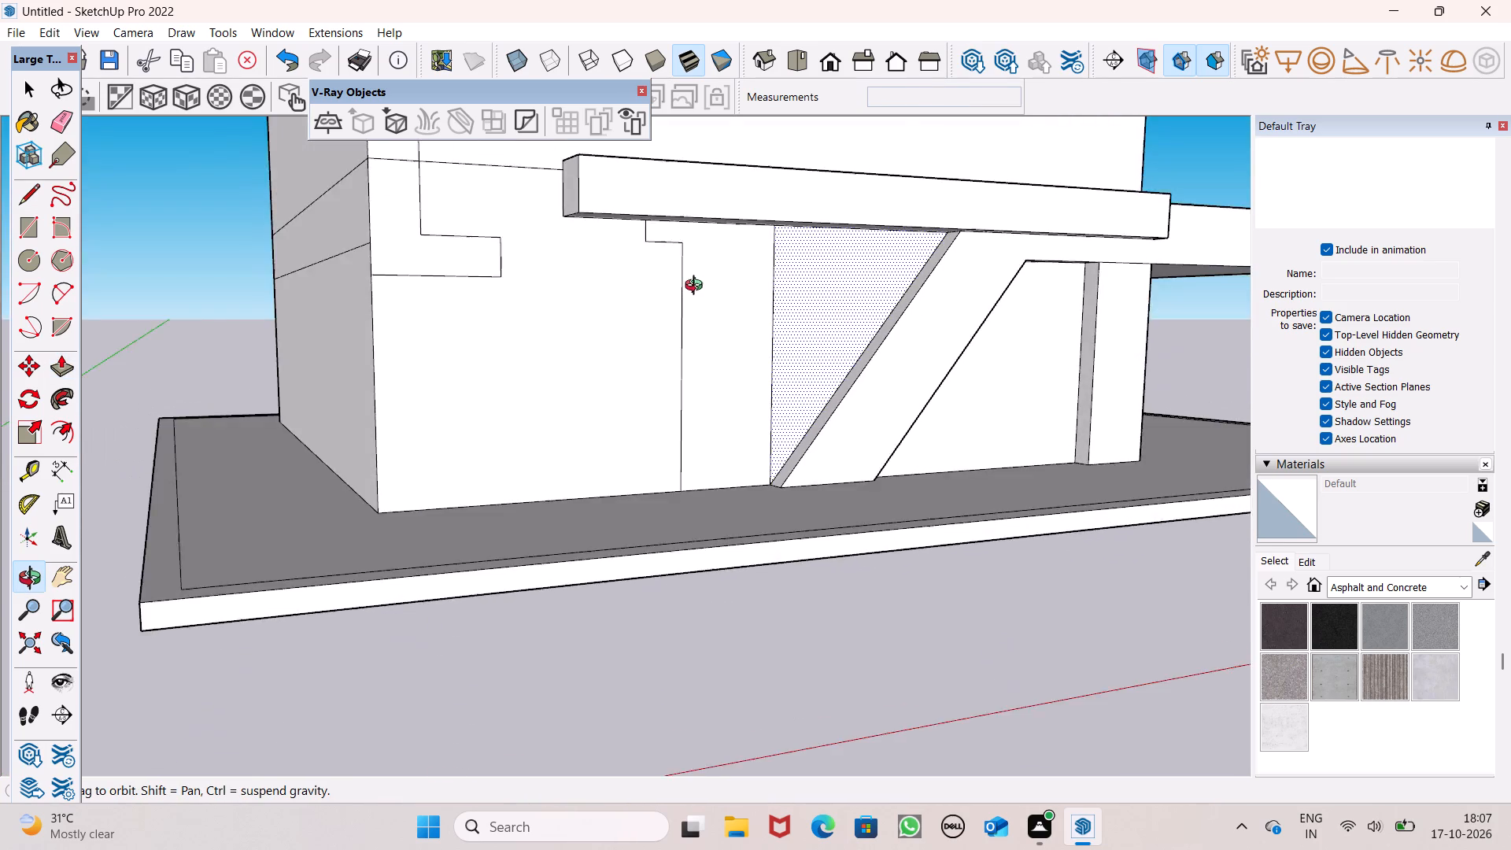
middle_click_drag(697, 287, 637, 299)
scroll(596, 285, "up", 1)
middle_click_drag(596, 285, 860, 343)
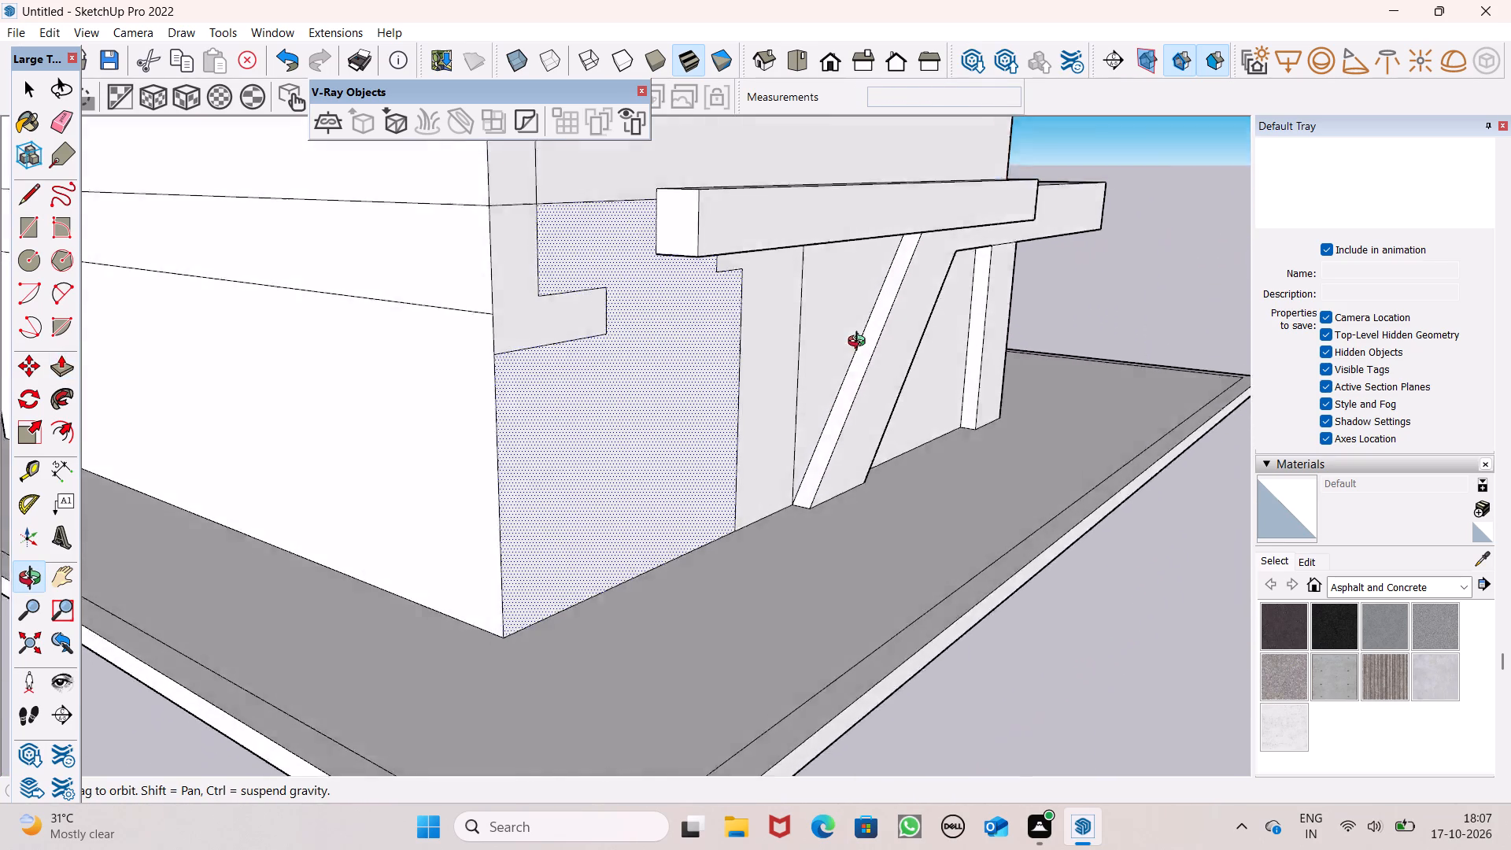
middle_click_drag(860, 343, 899, 387)
left_click_drag(719, 272, 704, 283)
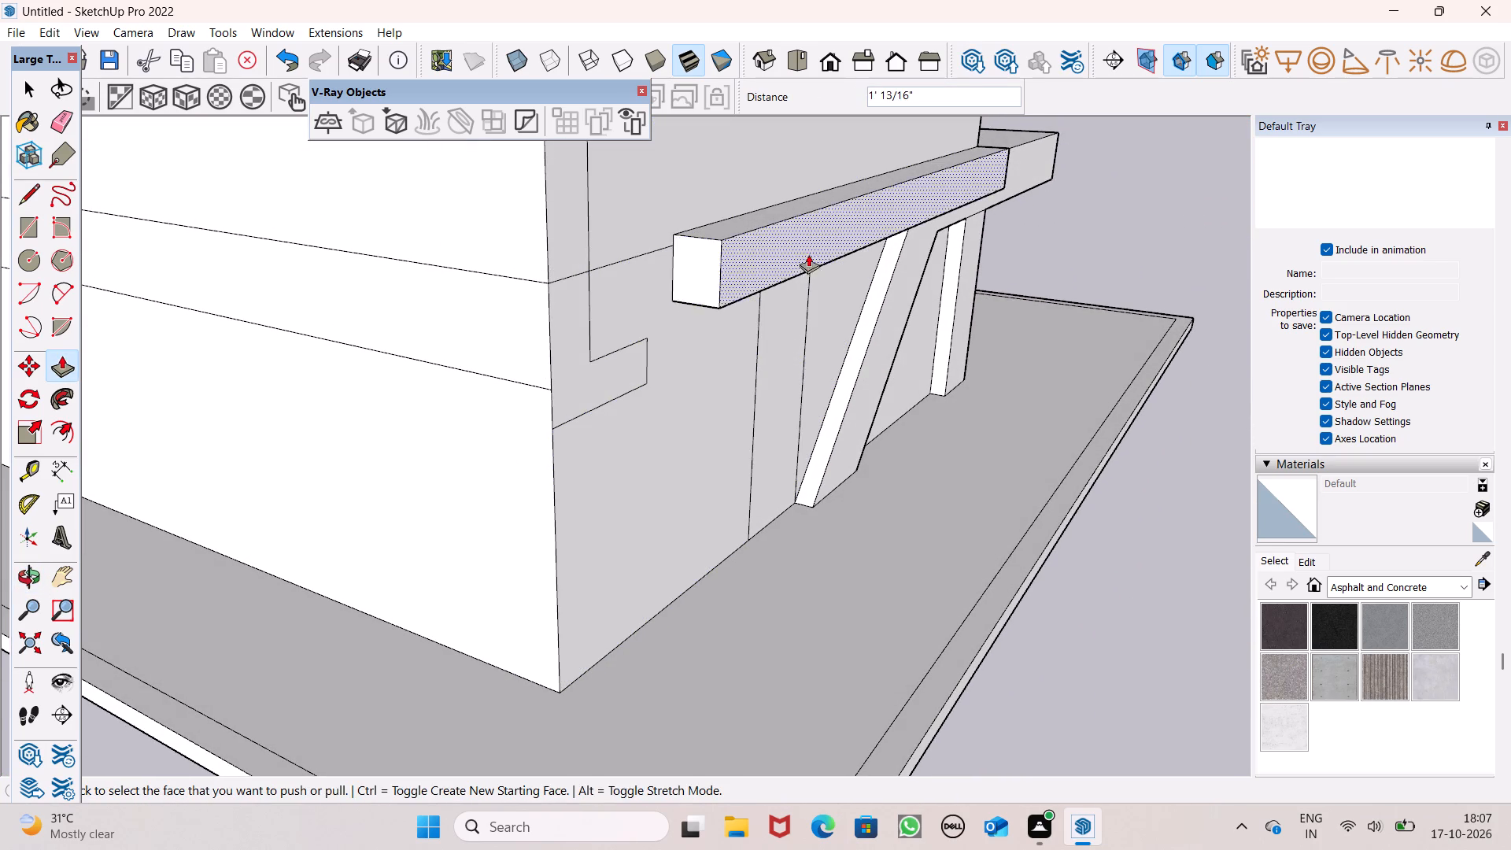
scroll(817, 252, "down", 5)
middle_click_drag(929, 306, 647, 309)
scroll(1104, 274, "down", 6)
middle_click_drag(1105, 294, 1105, 308)
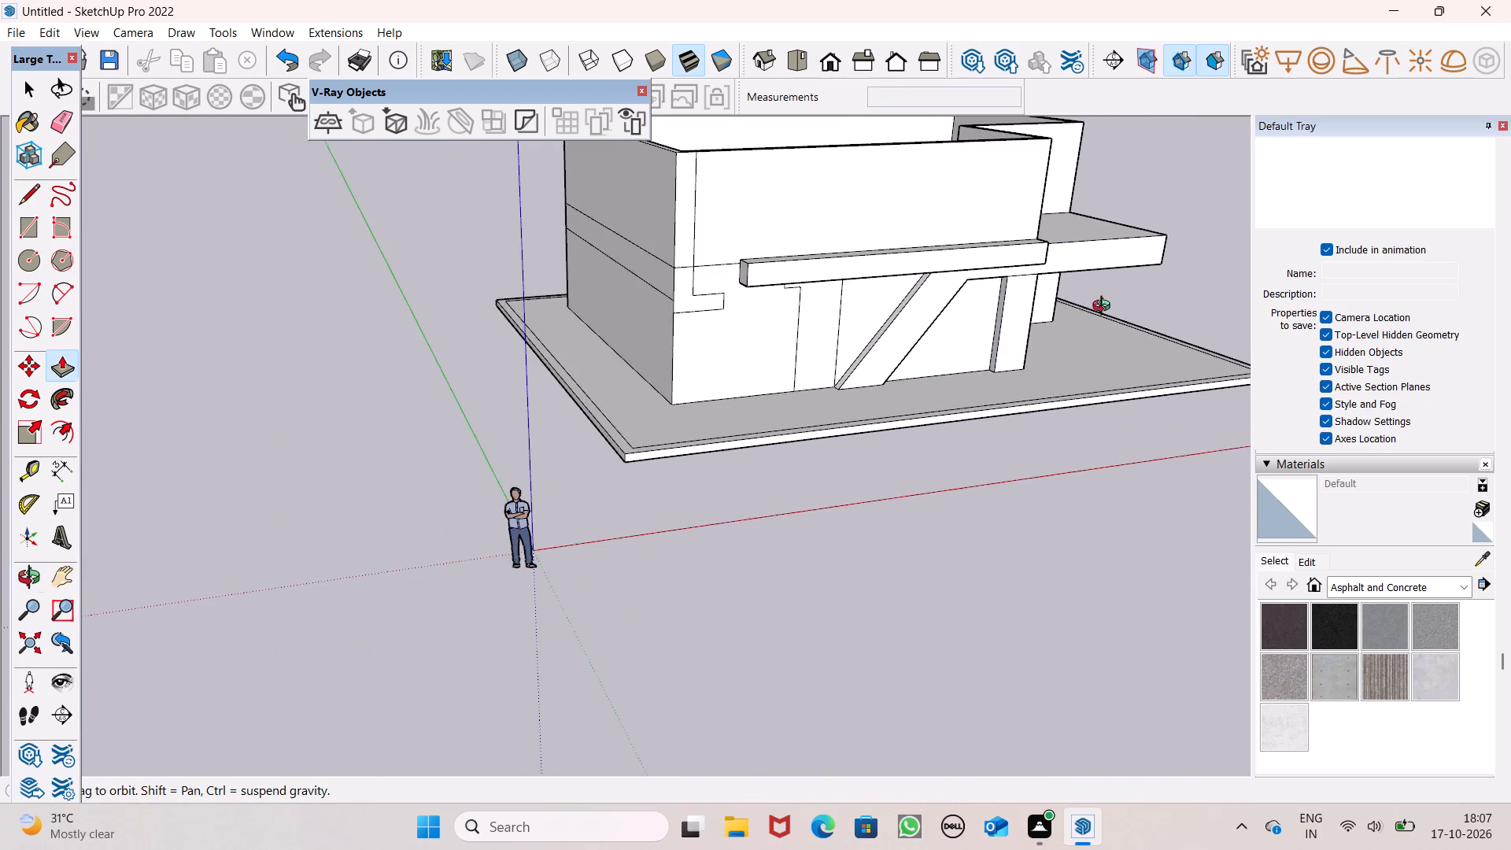
middle_click_drag(1105, 308, 917, 286)
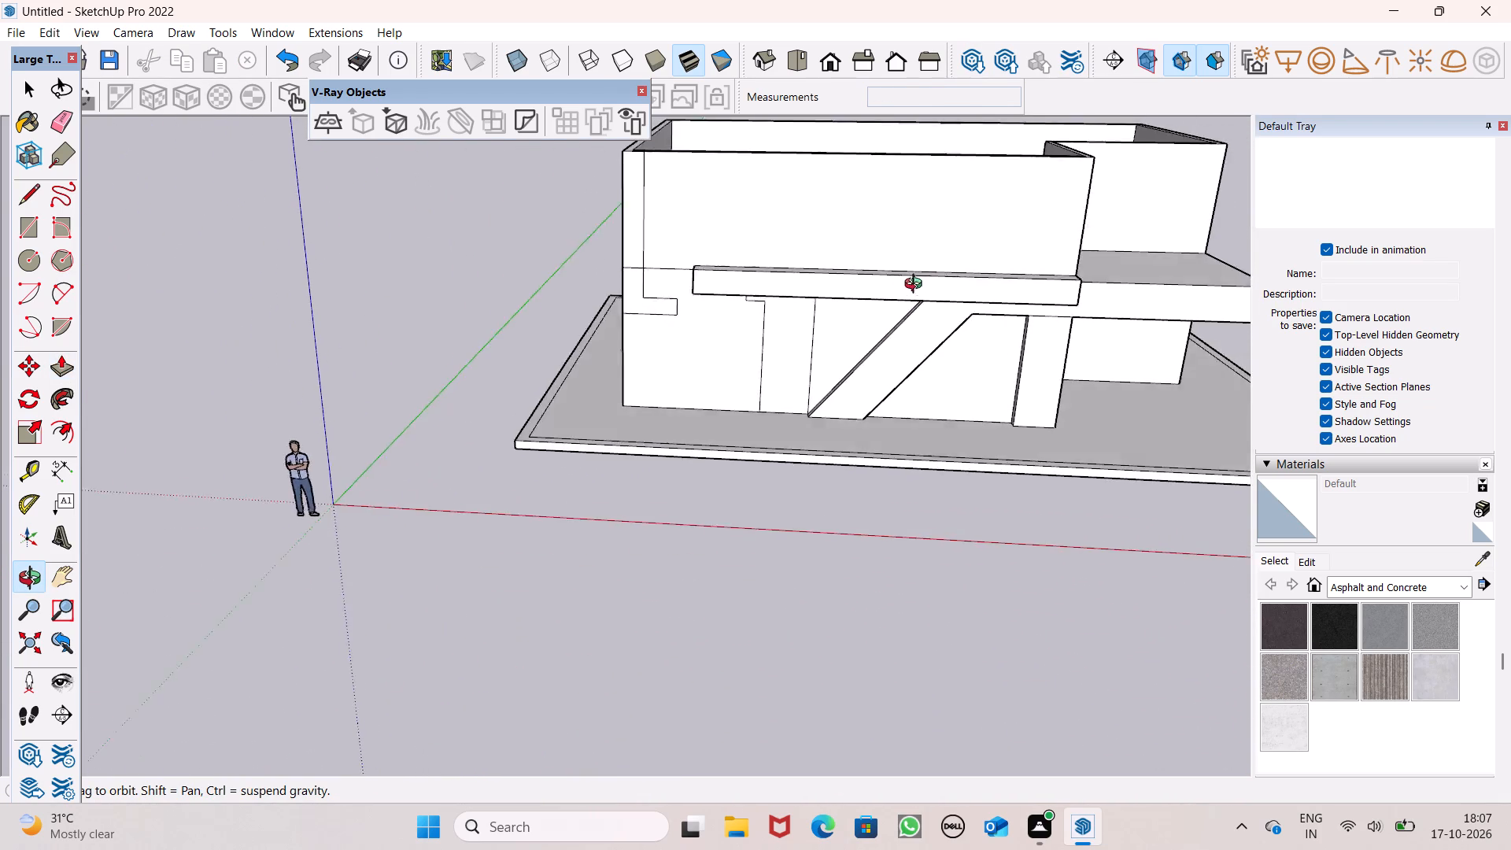
middle_click_drag(917, 286, 893, 198)
scroll(892, 201, "up", 1)
key("space")
Draw an upright rectangle about 7' 4" by 4' 4 7/8" on the front wall, between the stepped panel outline and the building's near corner.
middle_click_drag(854, 278, 961, 268)
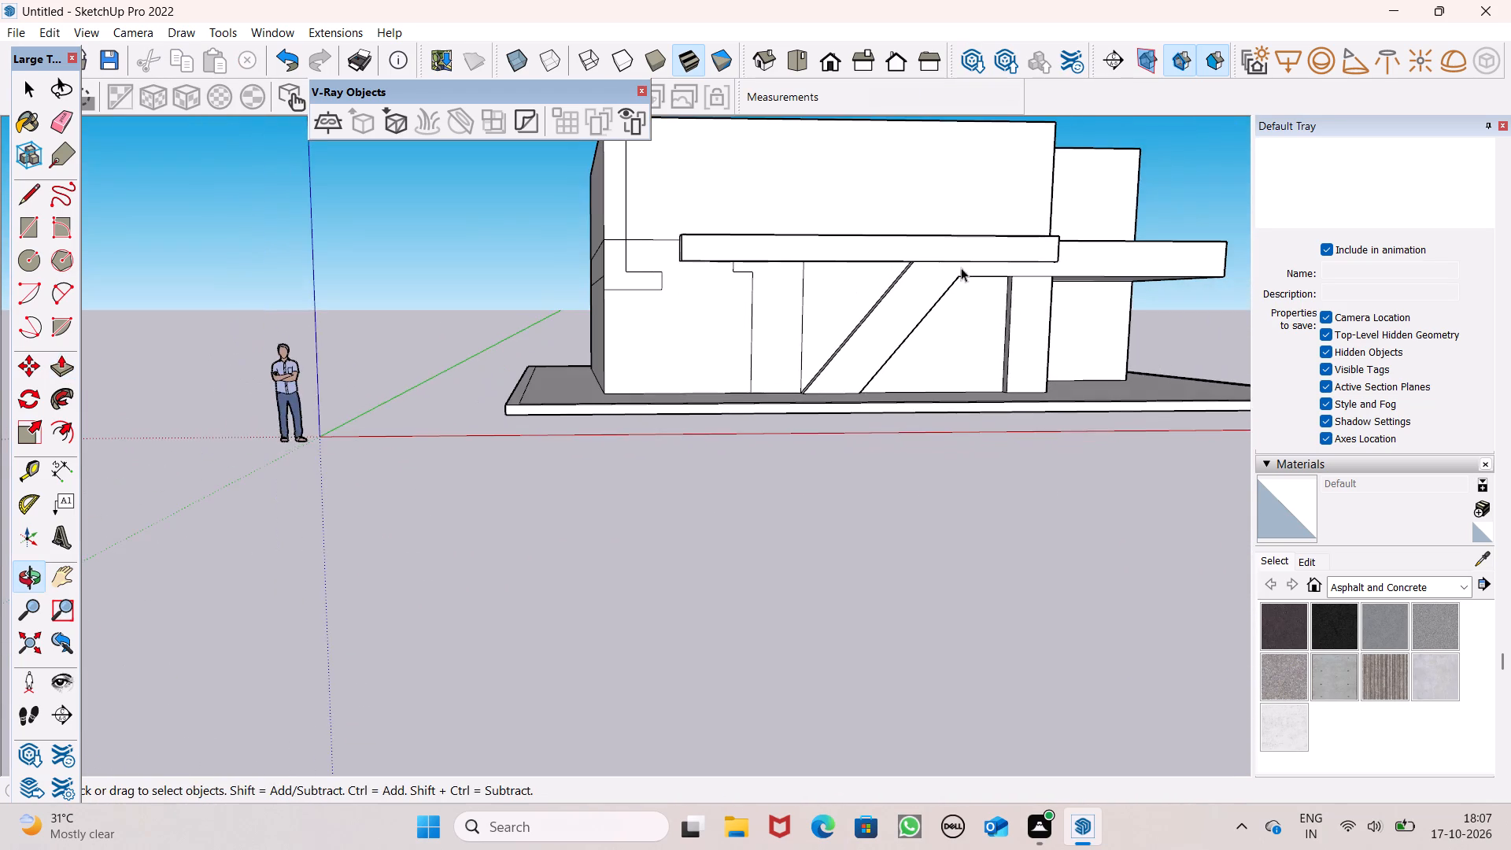
scroll(739, 295, "up", 8)
middle_click(733, 304)
left_click(20, 224)
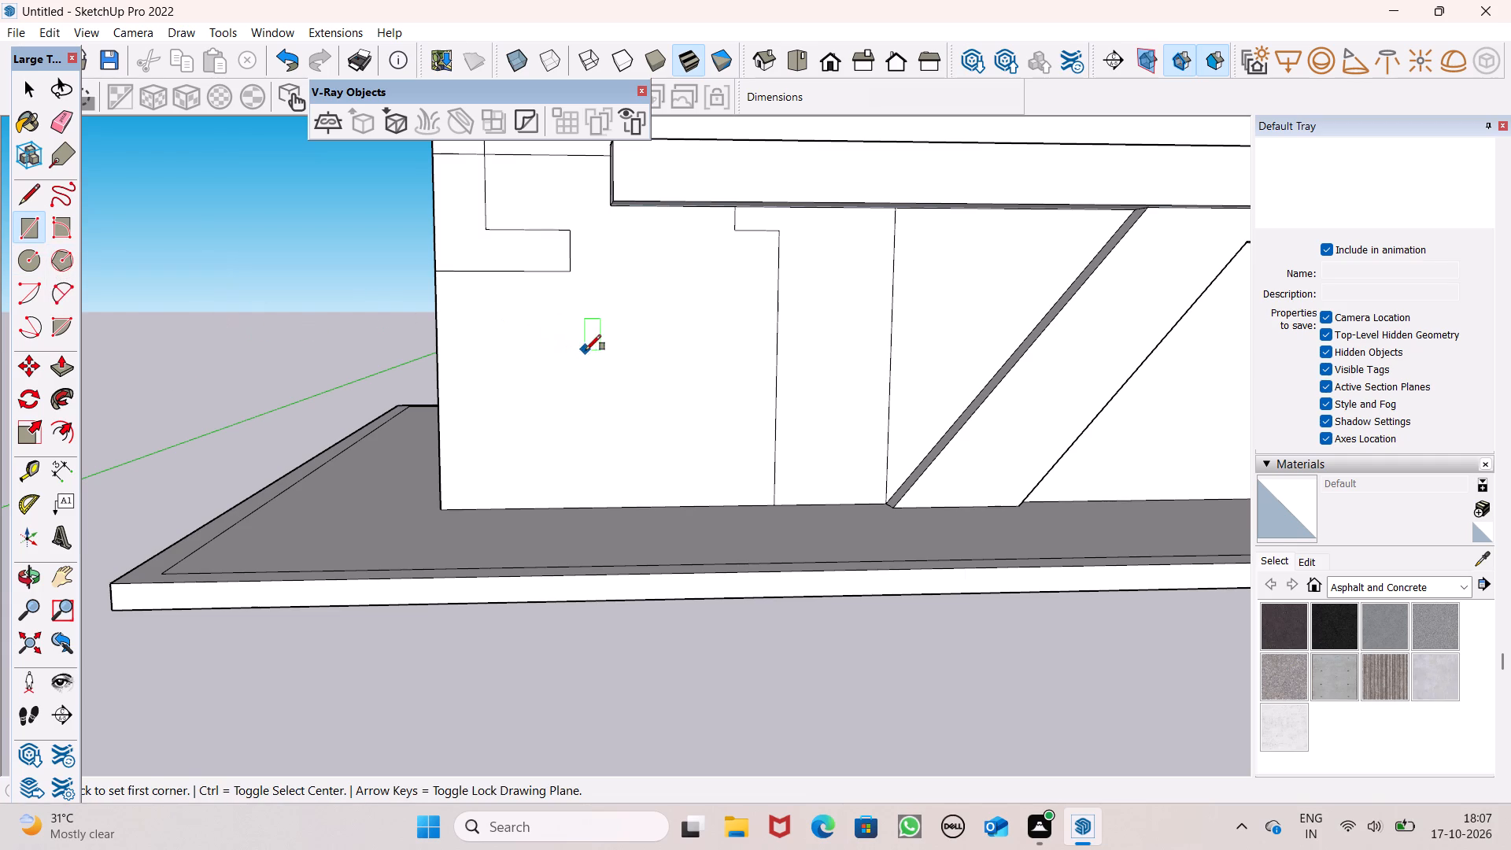
scroll(630, 361, "up", 3)
scroll(627, 301, "down", 1)
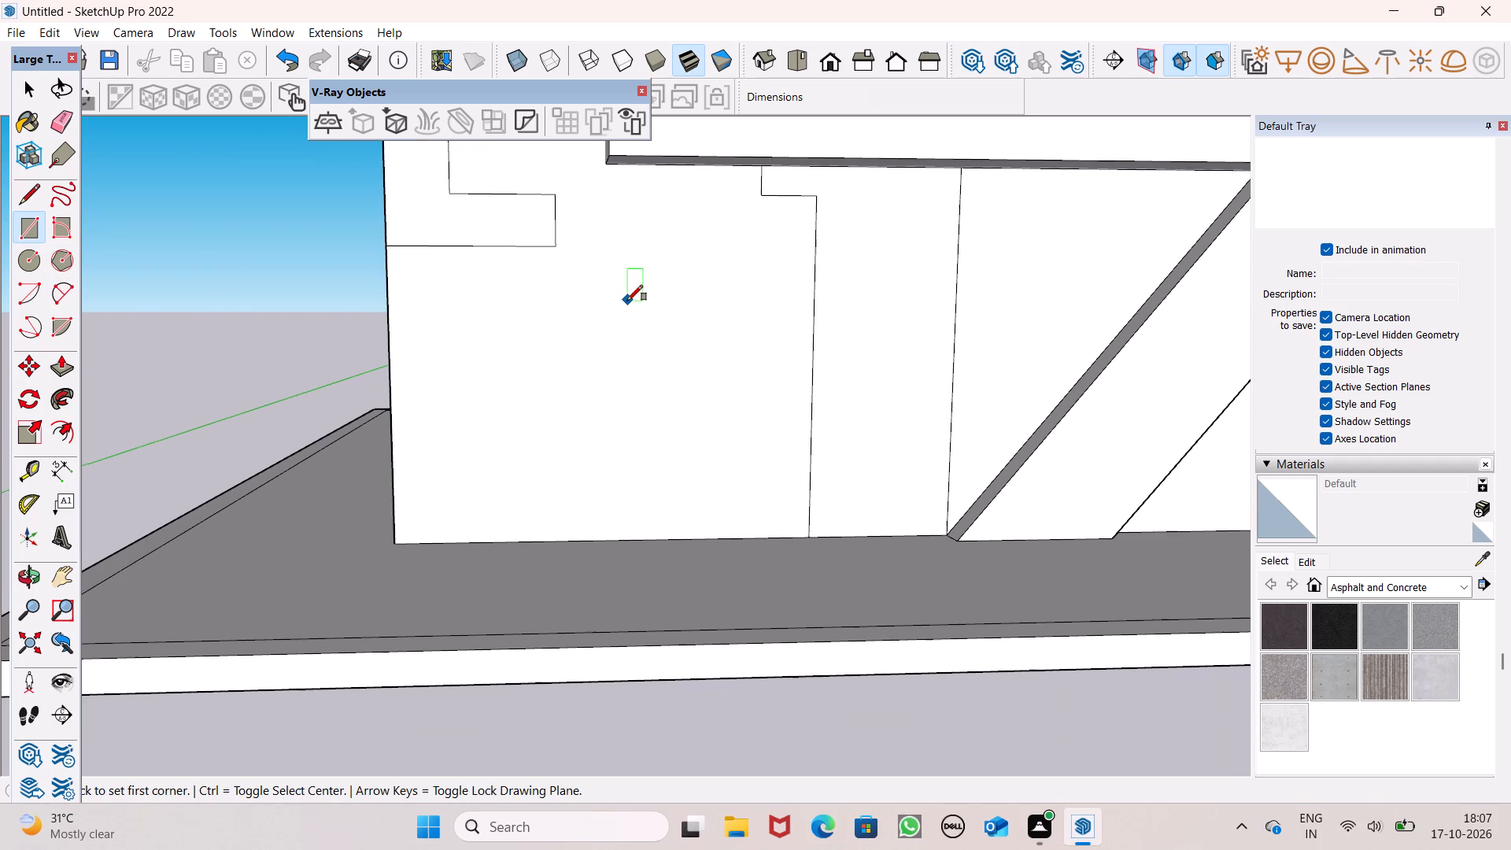
scroll(627, 301, "down", 1)
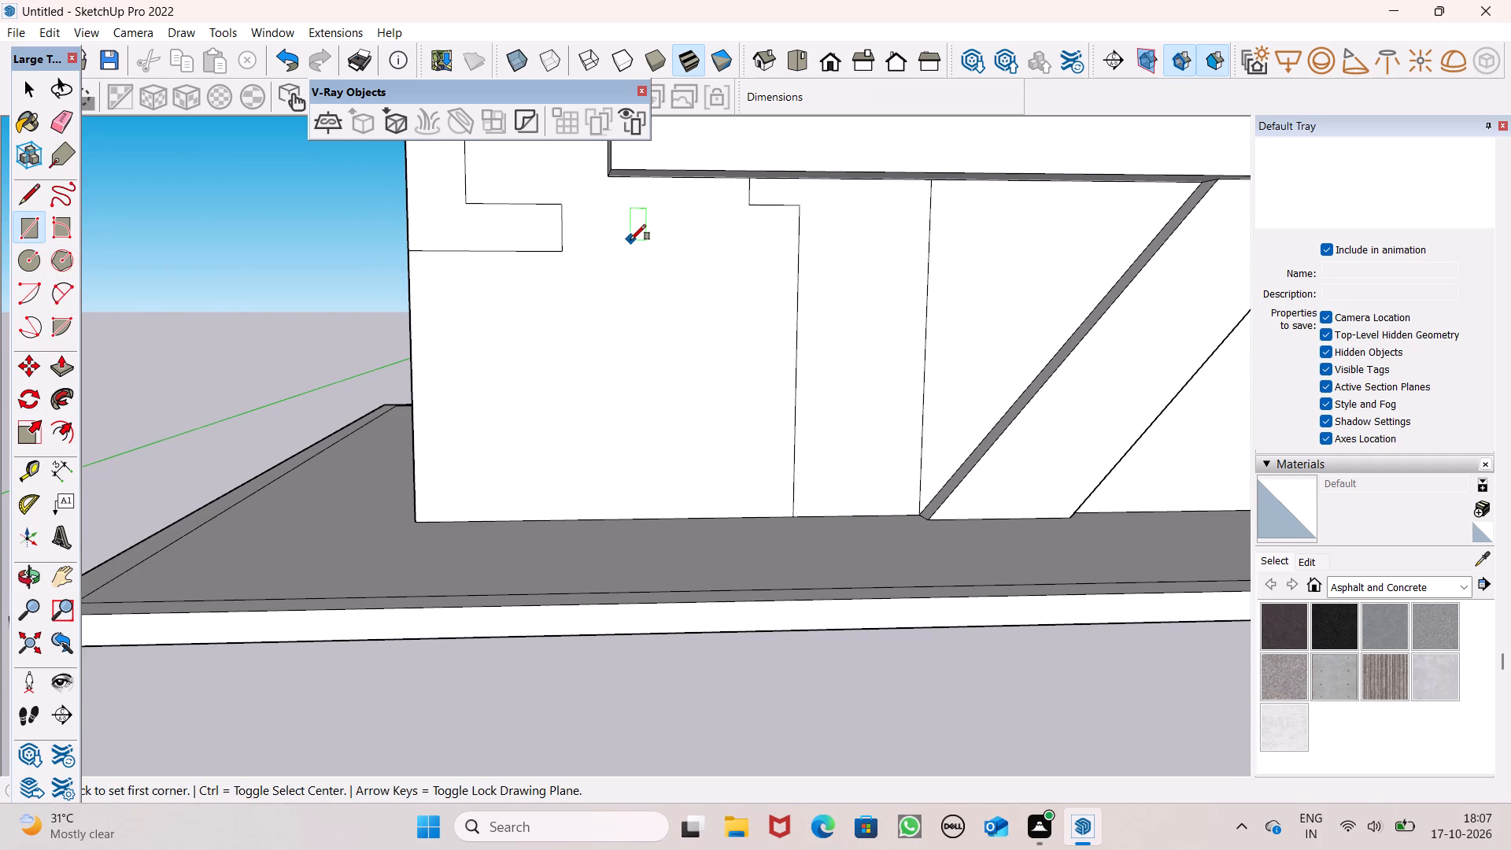
left_click(630, 234)
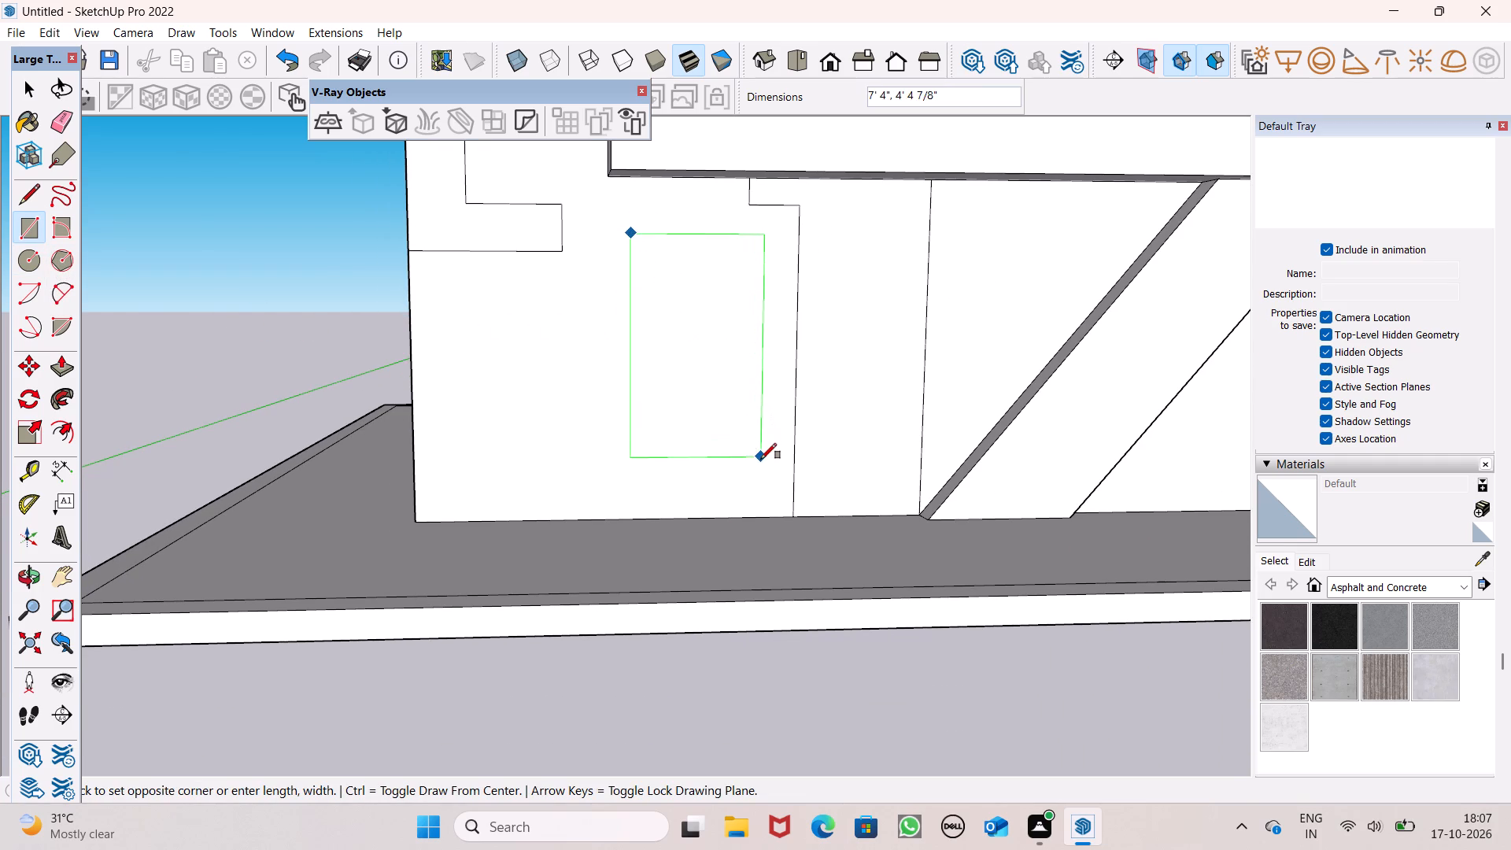
left_click(761, 459)
key("space")
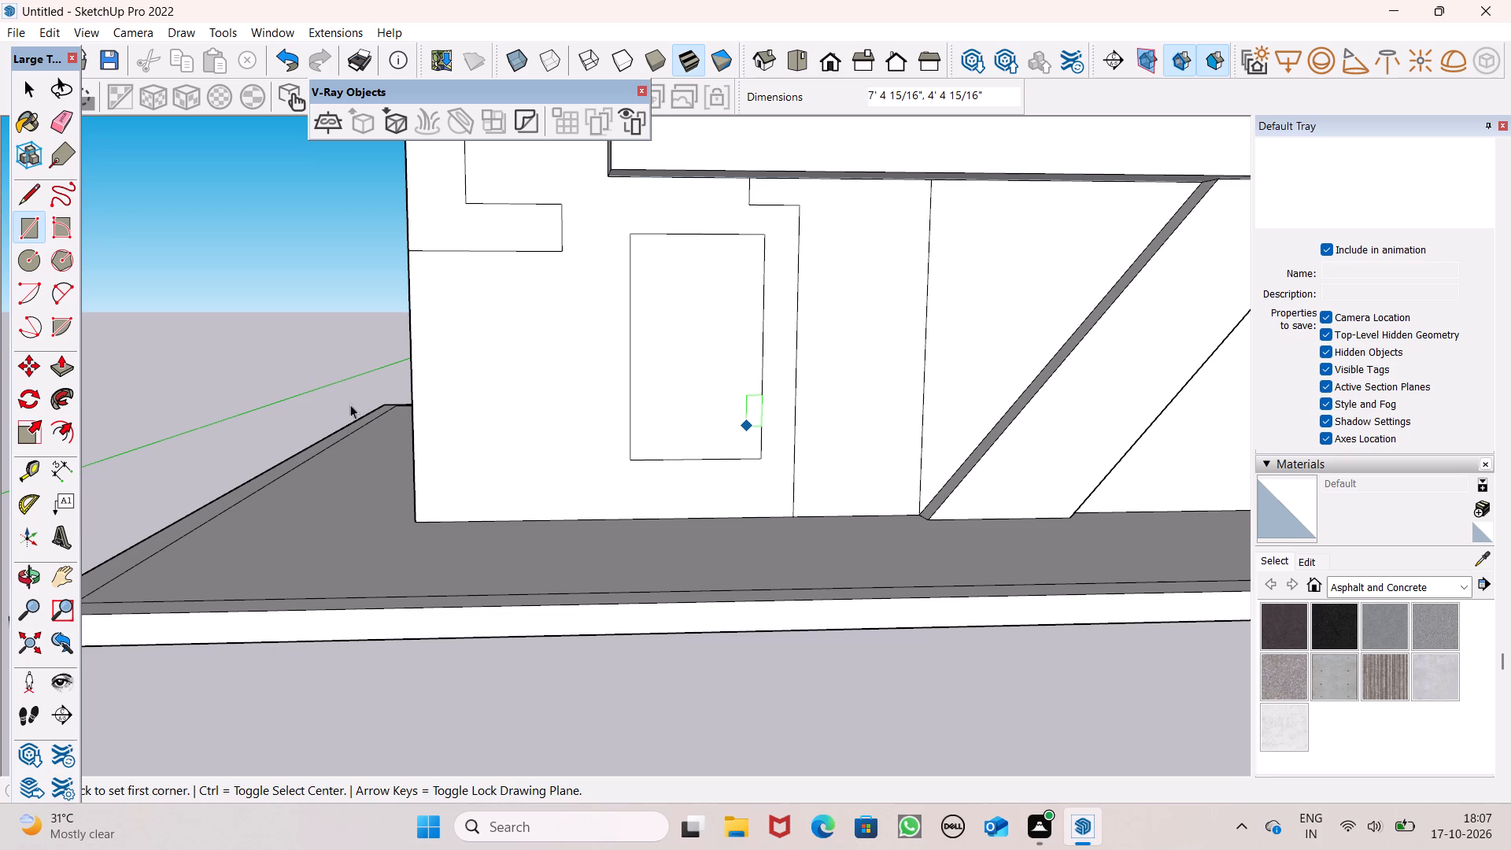
Push/Pull the rectangle 9" inward through the front wall to cut a window opening.
left_click(60, 368)
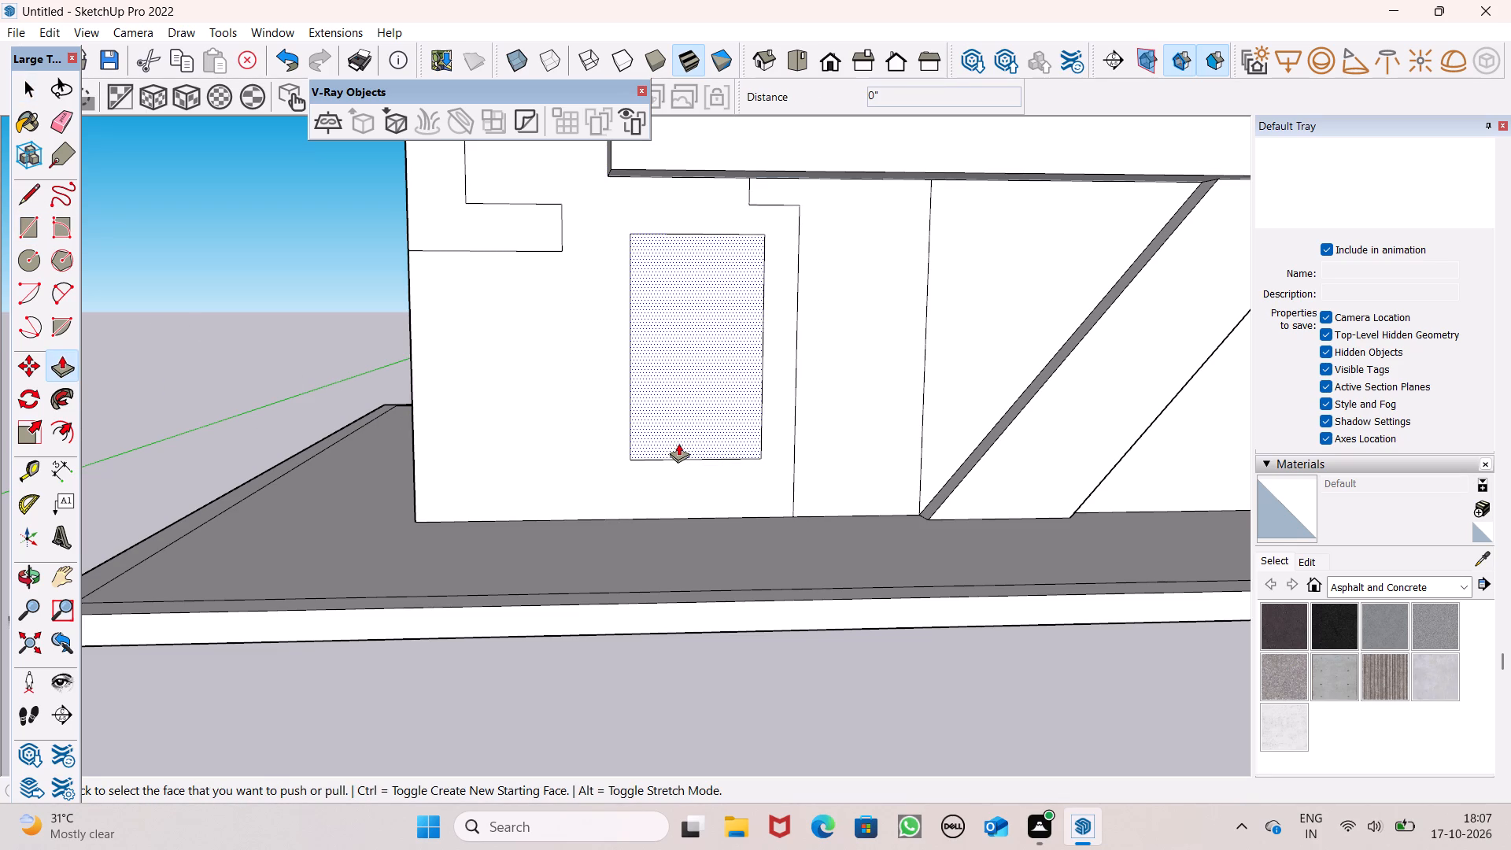
left_click_drag(679, 439, 690, 405)
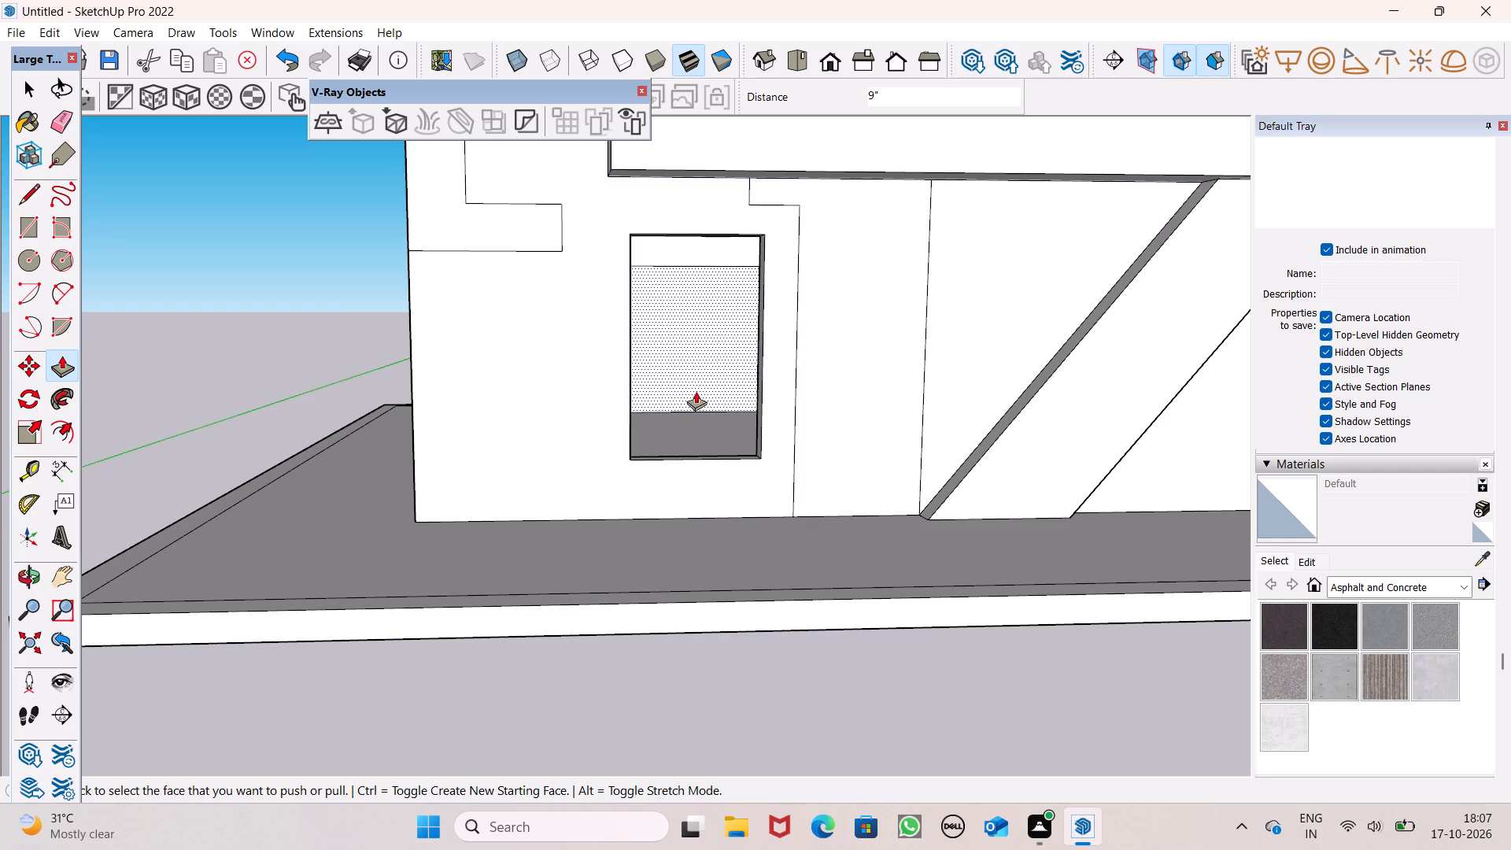
key("space")
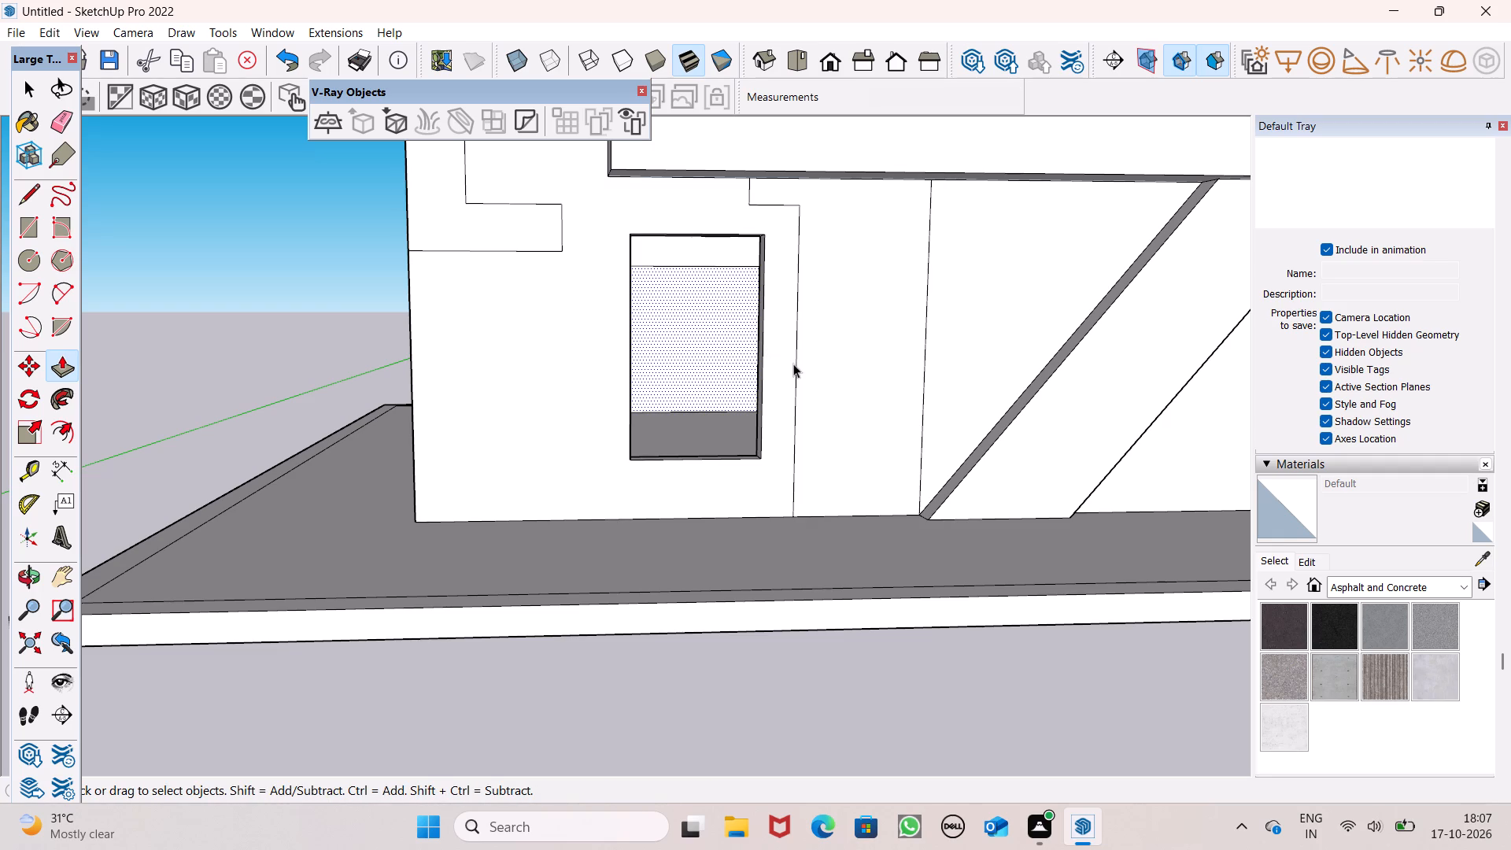
Draw a slanted line about 11' 7 3/8" long from the raised strip's lower near corner at the wall down to the front wall's base.
middle_click_drag(794, 347, 797, 348)
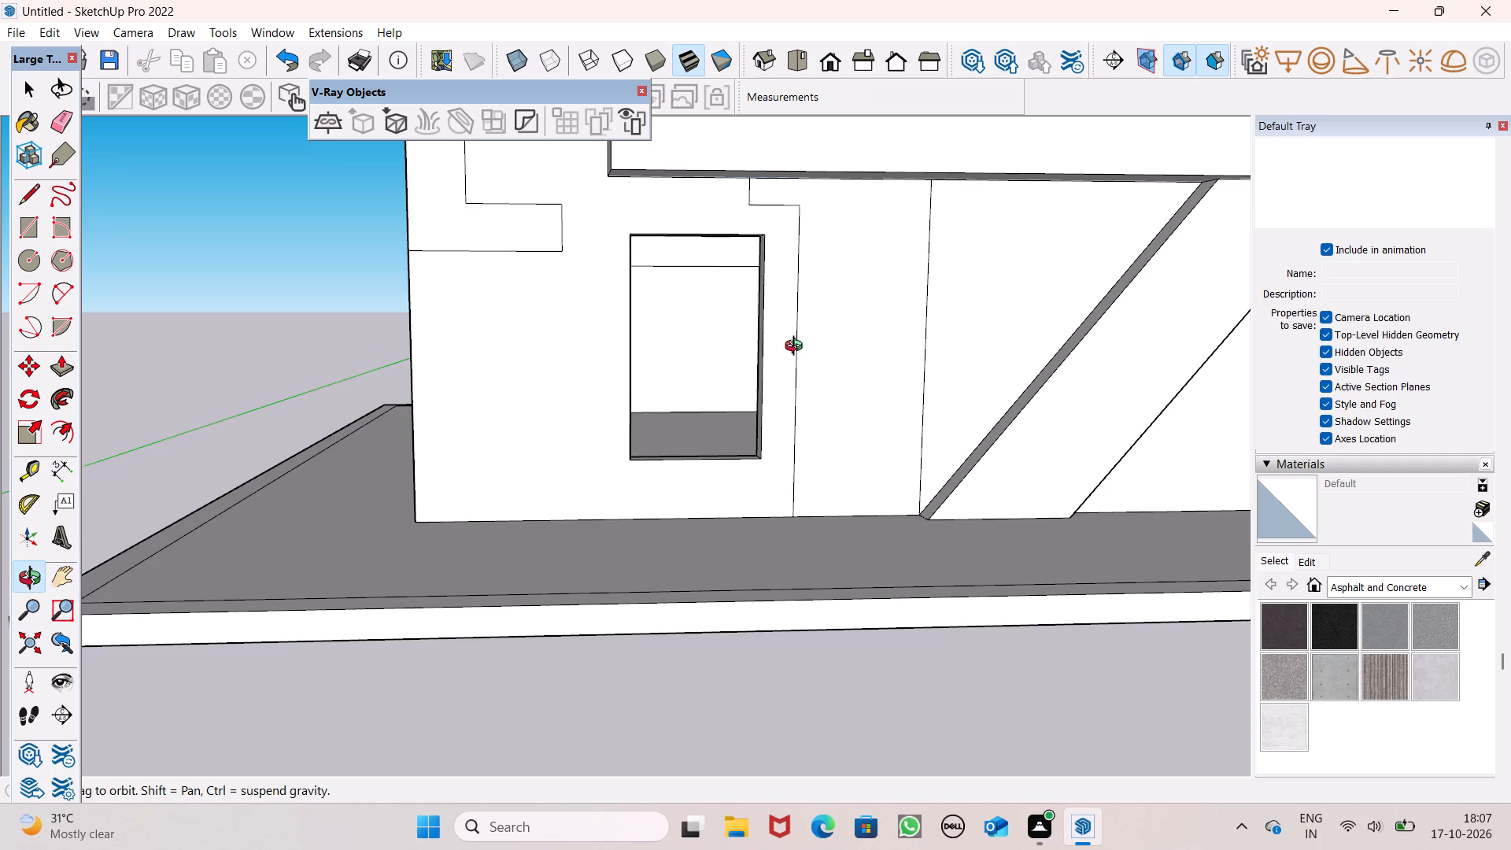
middle_click_drag(797, 348, 851, 378)
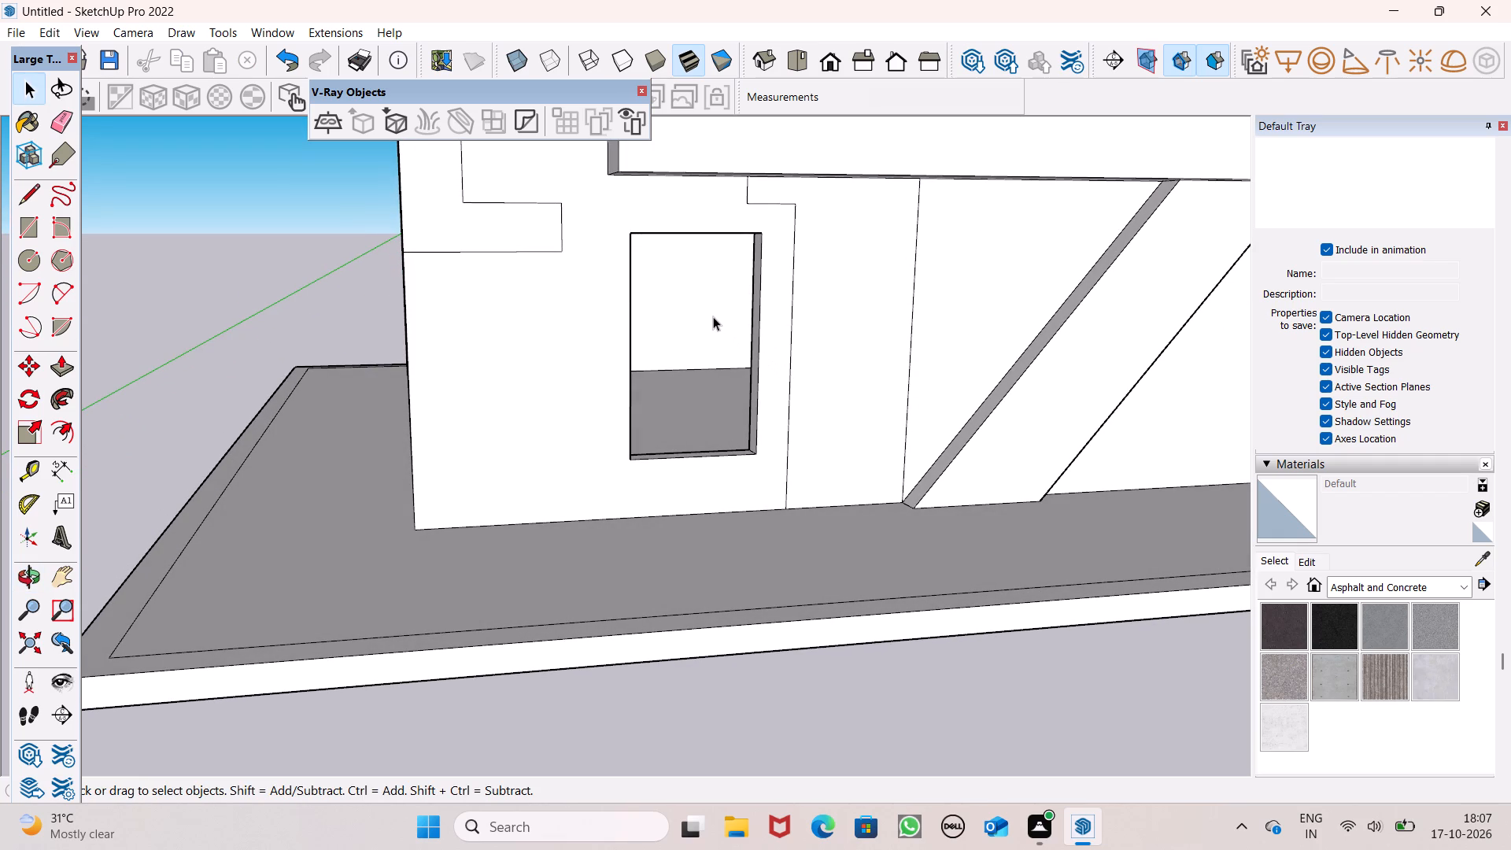
left_click(35, 205)
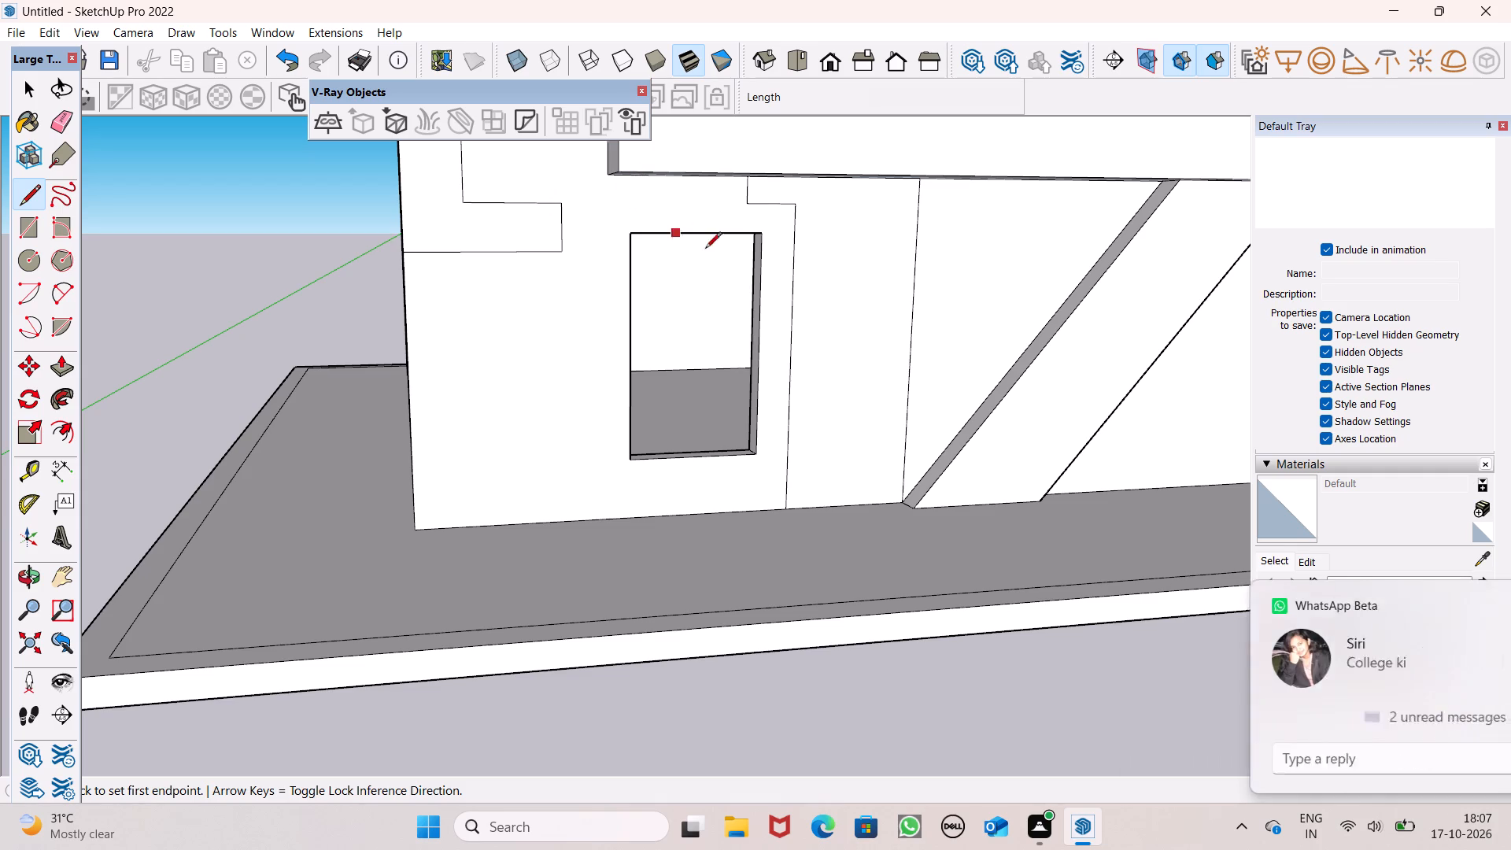
left_click(1475, 601)
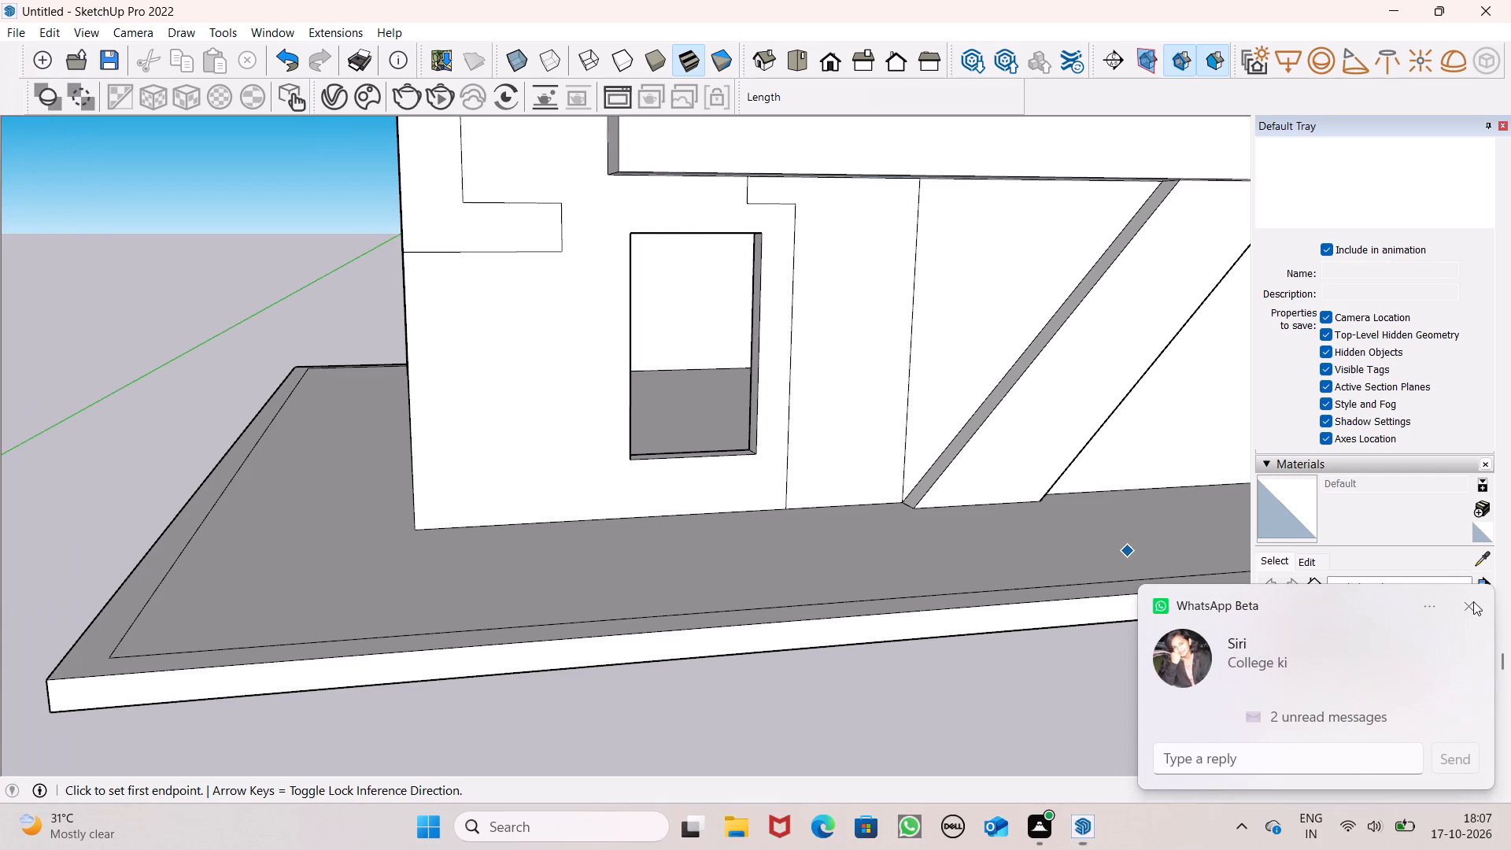
middle_click_drag(893, 314, 929, 387)
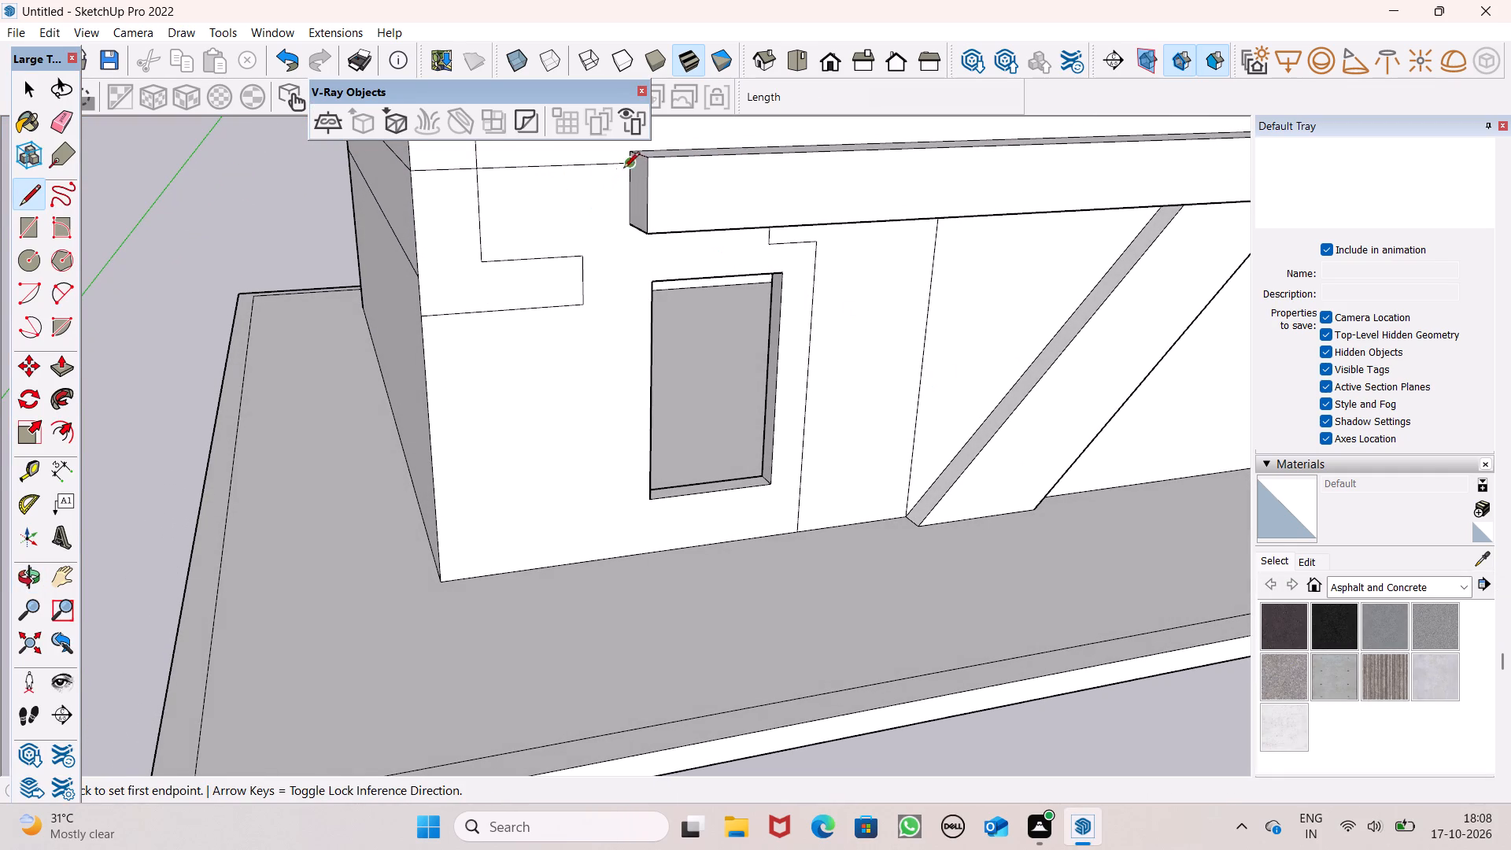
middle_click_drag(638, 249, 635, 179)
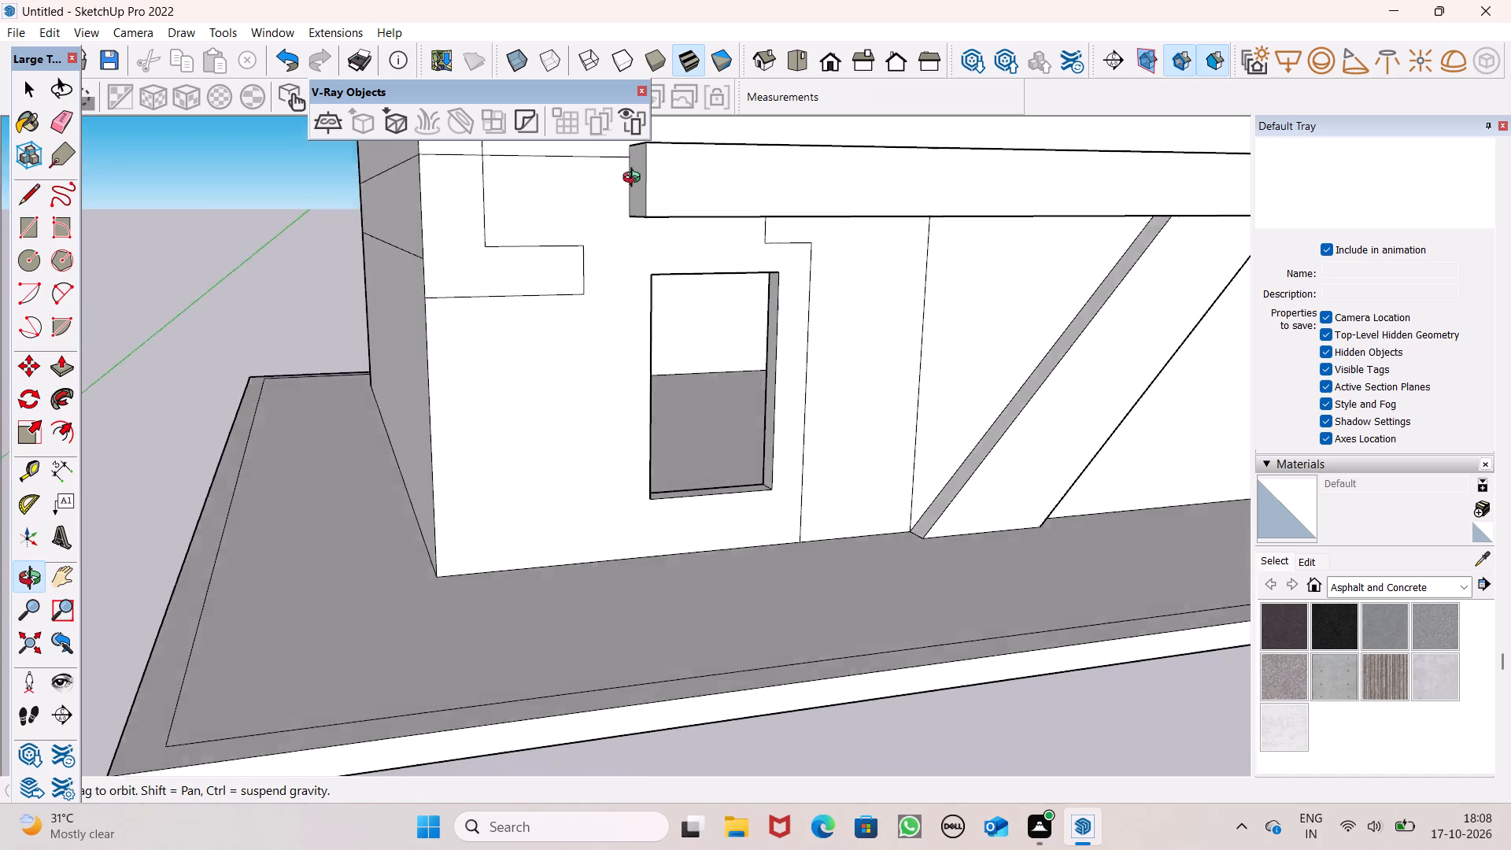
middle_click_drag(635, 179, 570, 184)
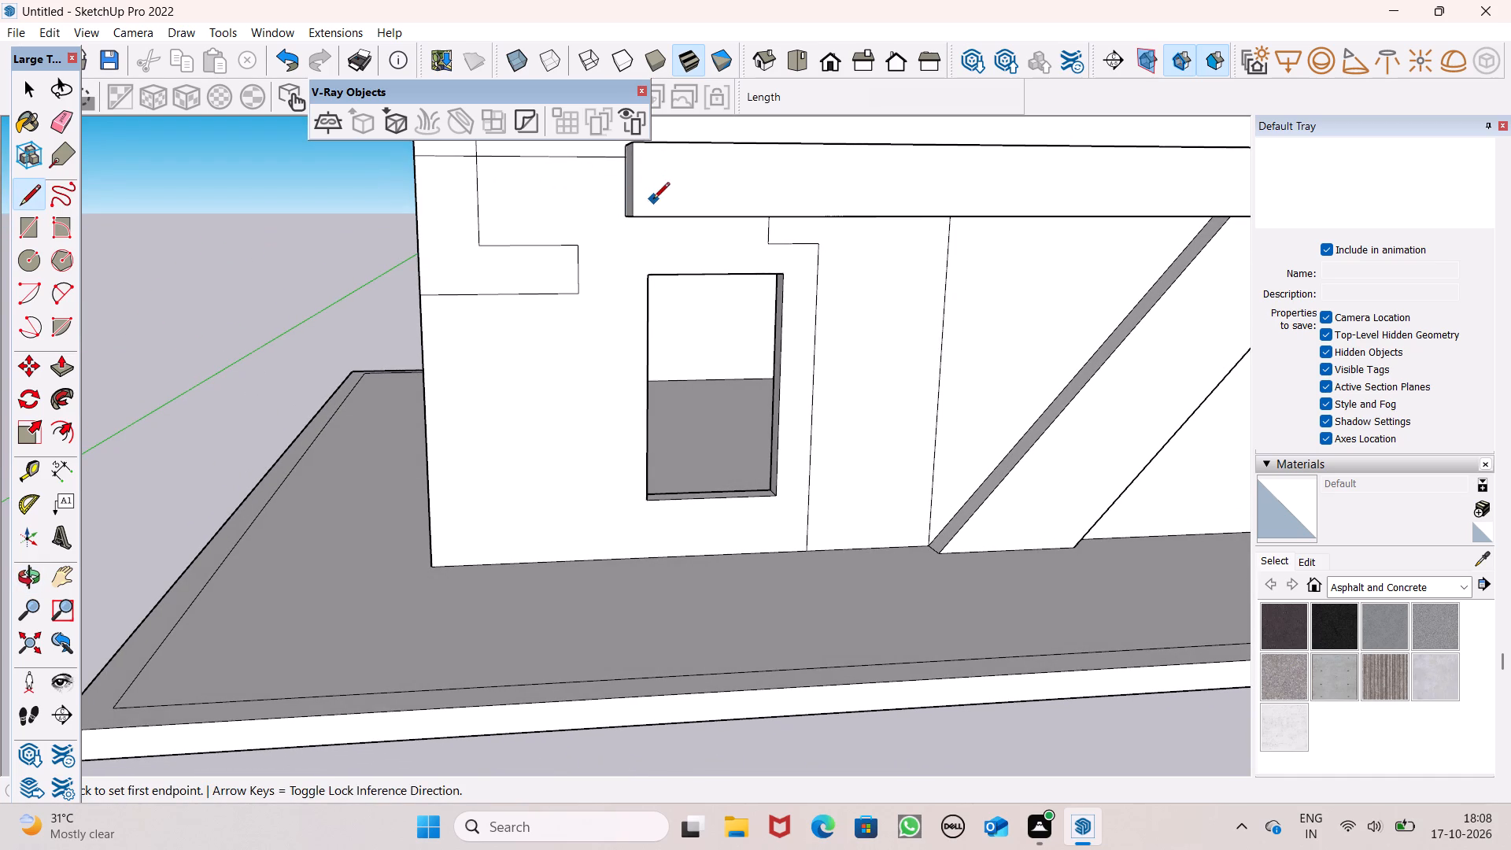
middle_click_drag(655, 206, 678, 131)
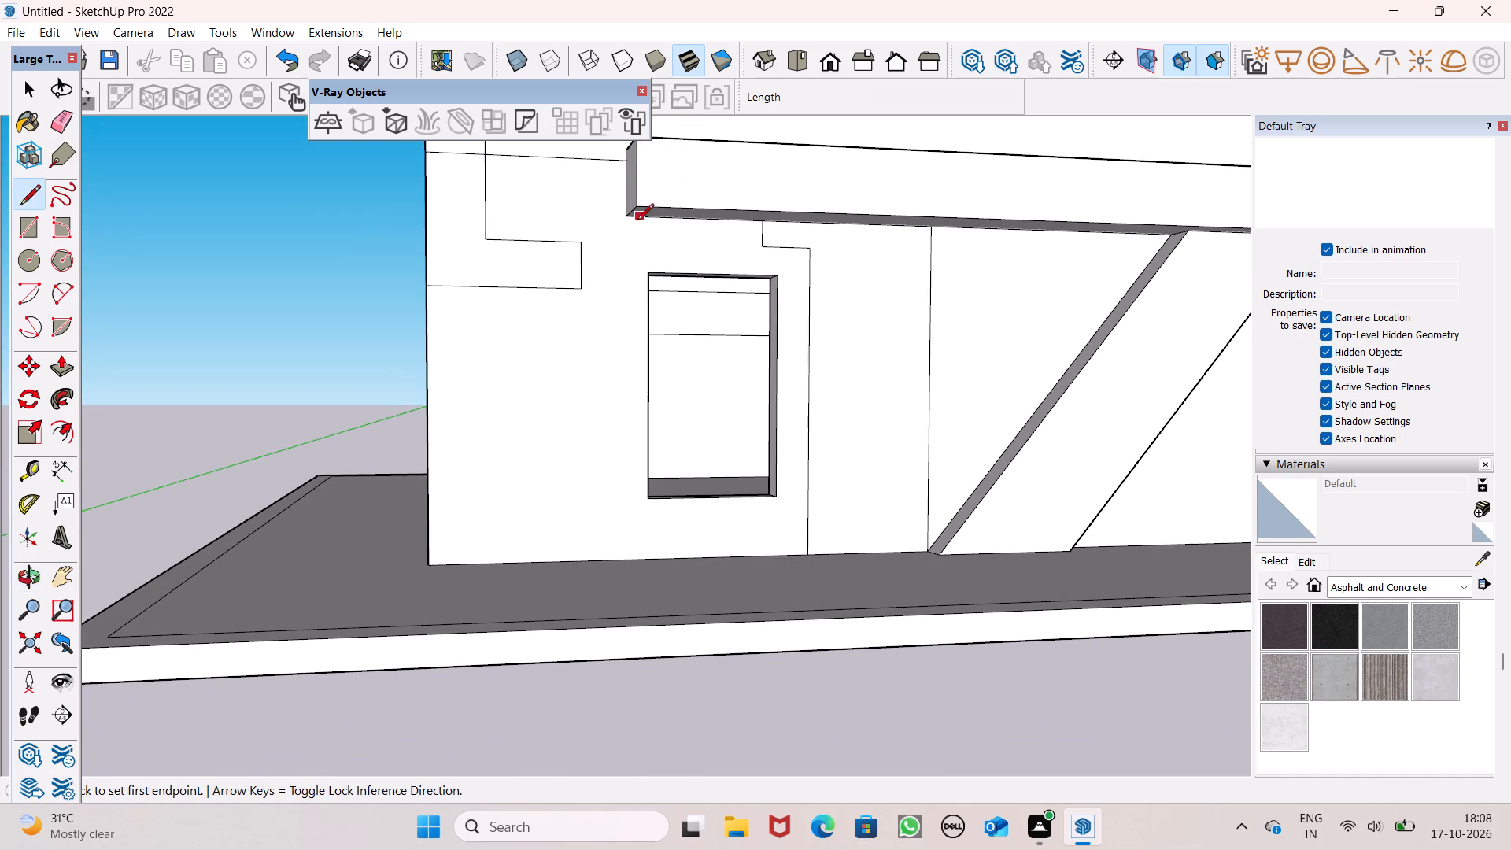
left_click(627, 221)
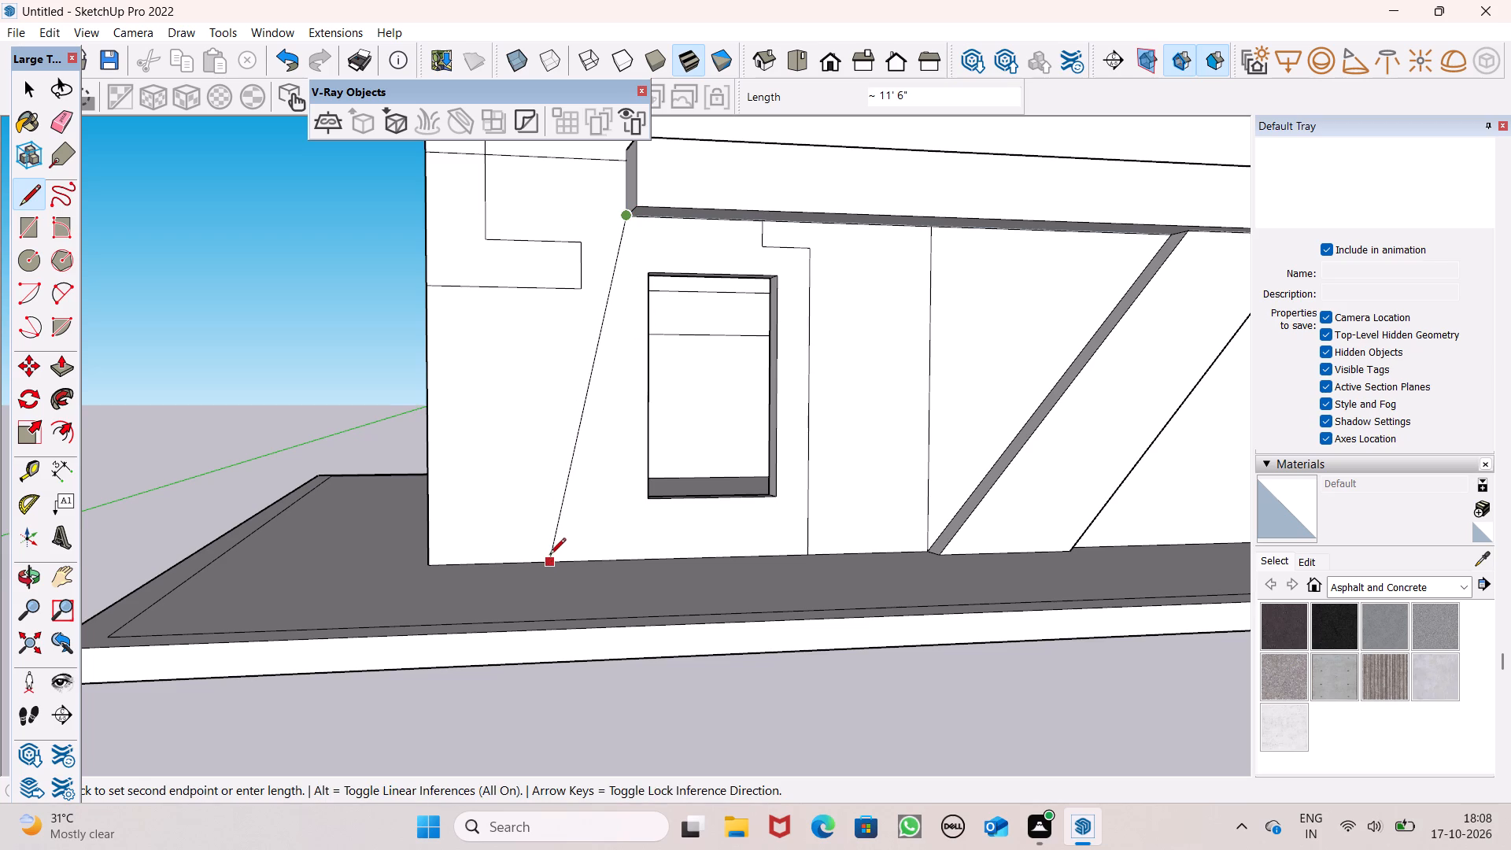
middle_click_drag(542, 559, 621, 670)
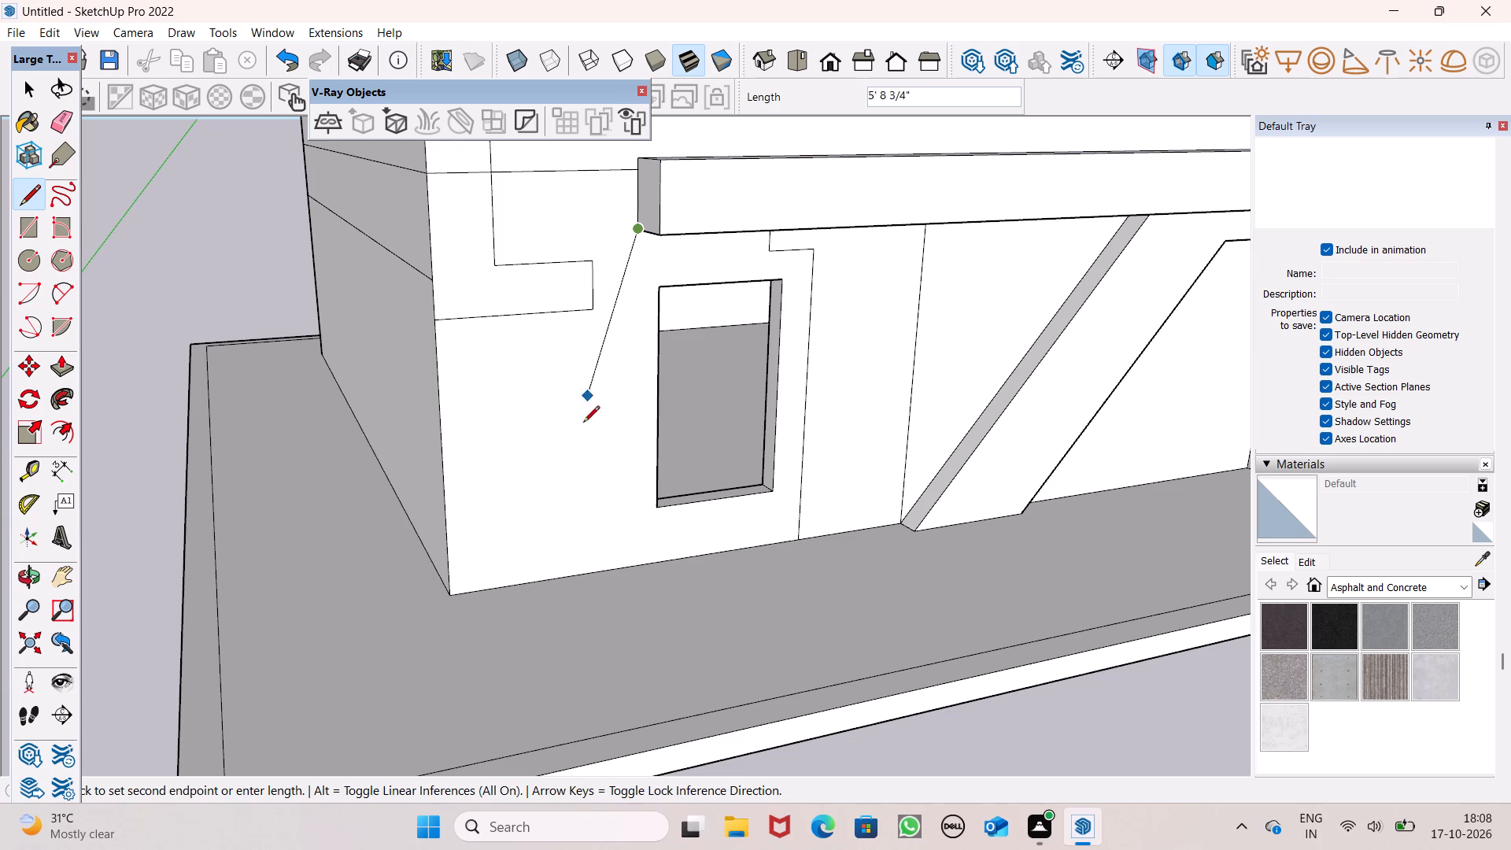
left_click(551, 575)
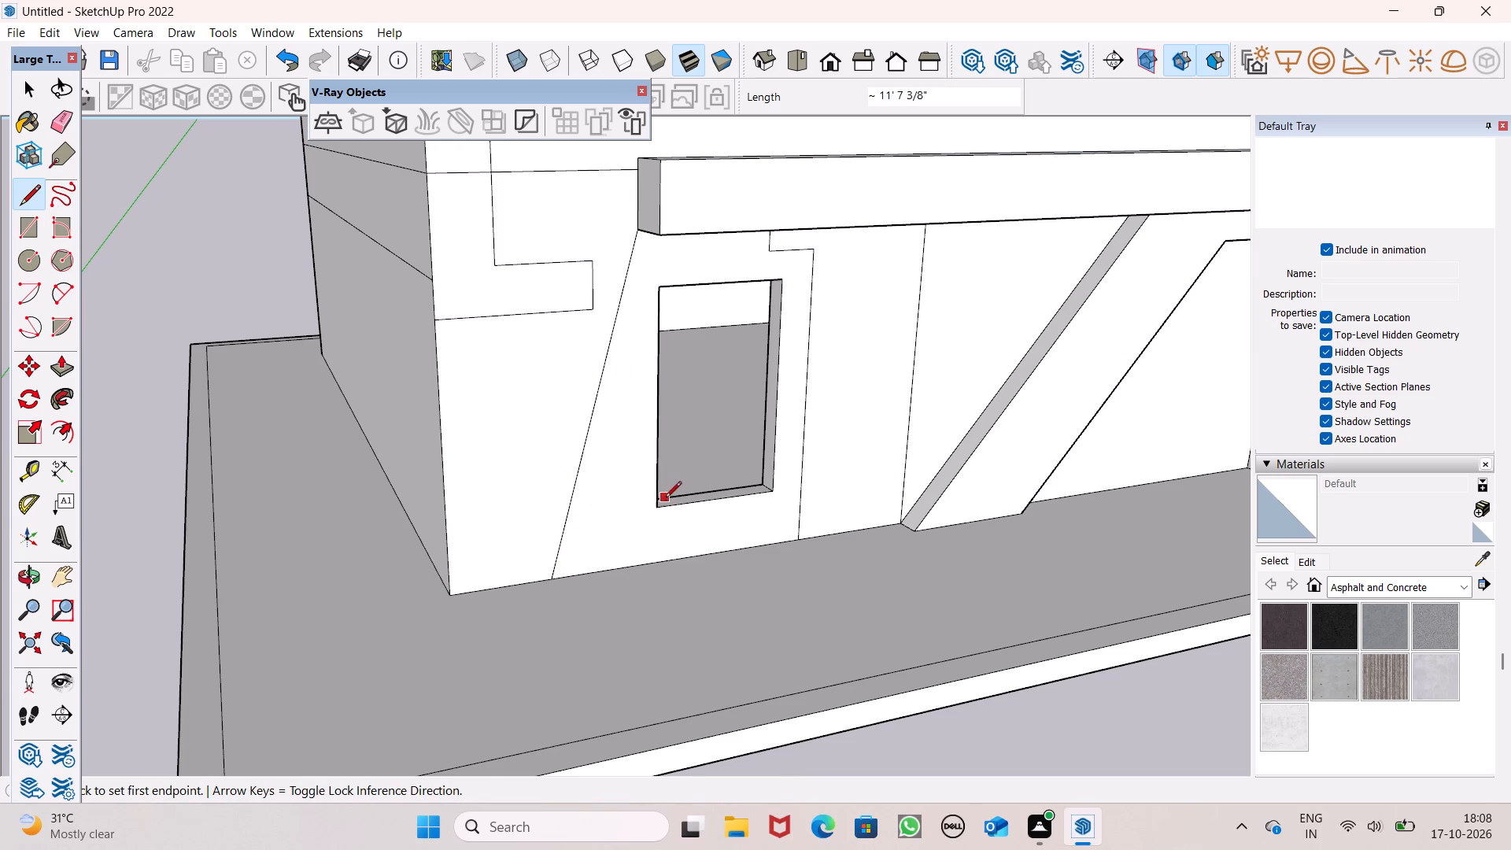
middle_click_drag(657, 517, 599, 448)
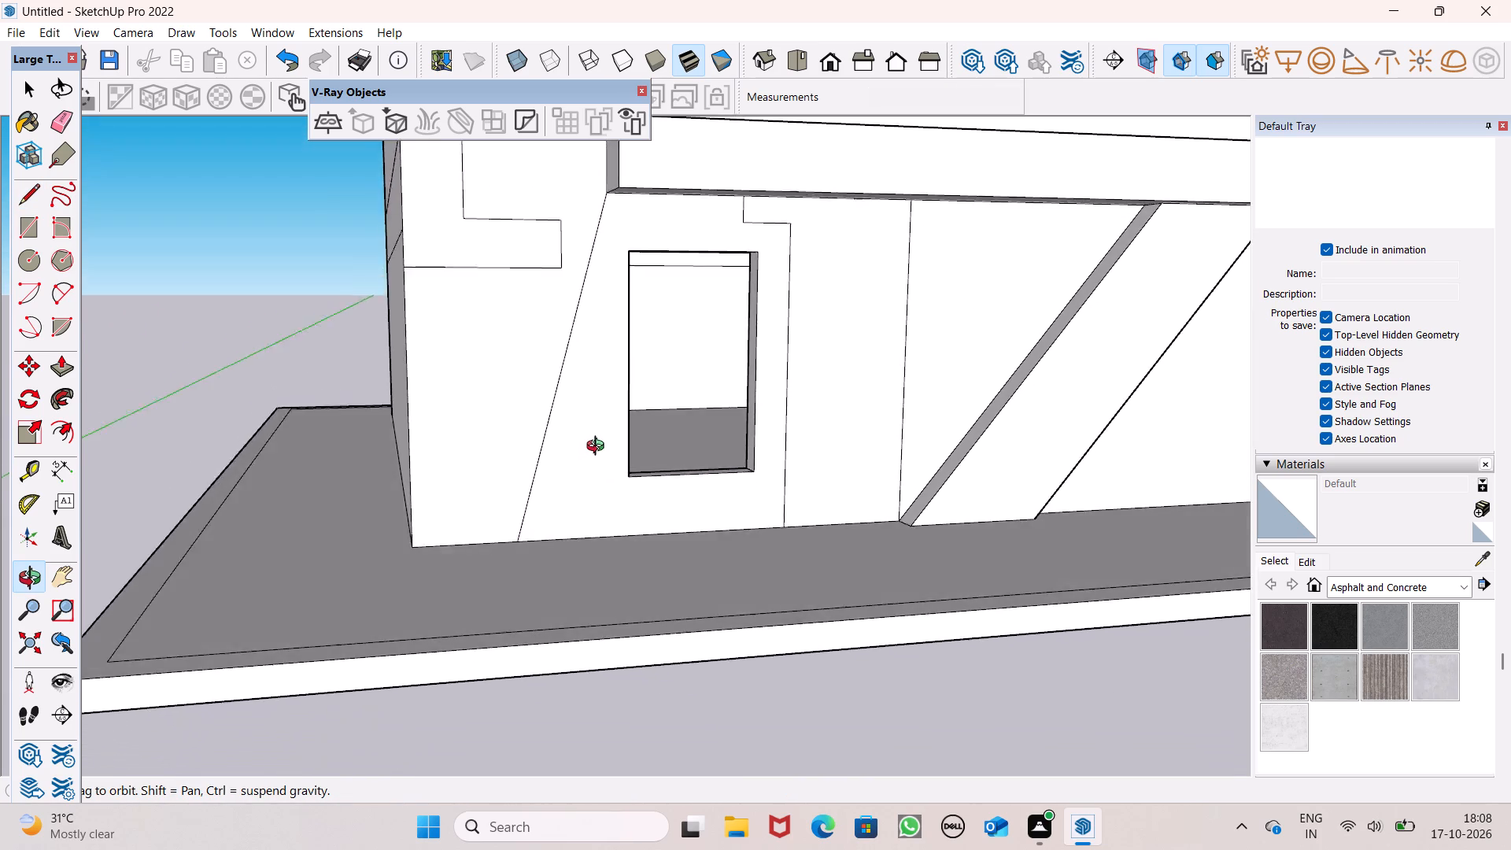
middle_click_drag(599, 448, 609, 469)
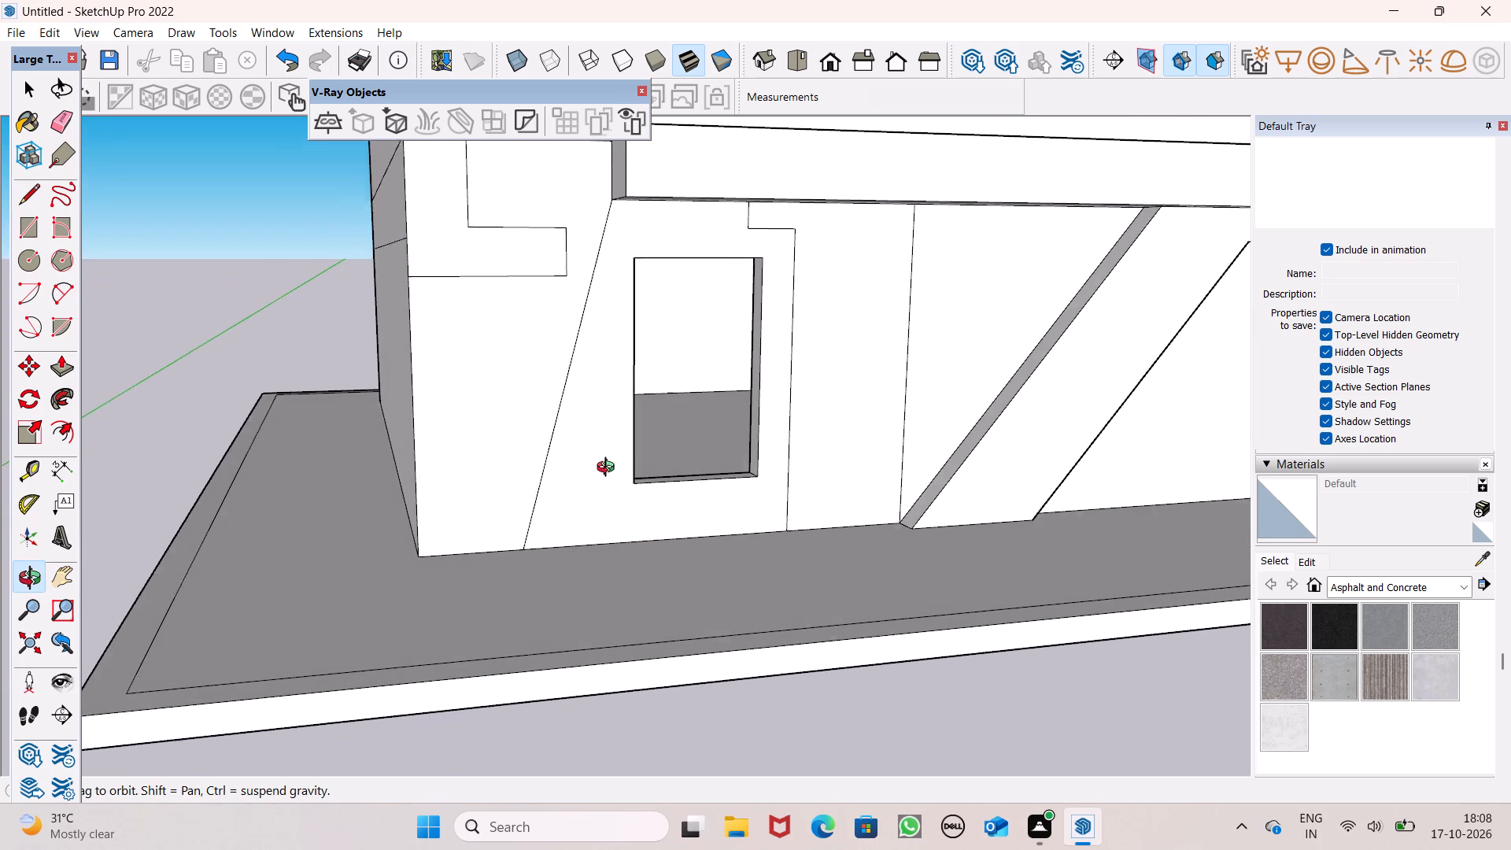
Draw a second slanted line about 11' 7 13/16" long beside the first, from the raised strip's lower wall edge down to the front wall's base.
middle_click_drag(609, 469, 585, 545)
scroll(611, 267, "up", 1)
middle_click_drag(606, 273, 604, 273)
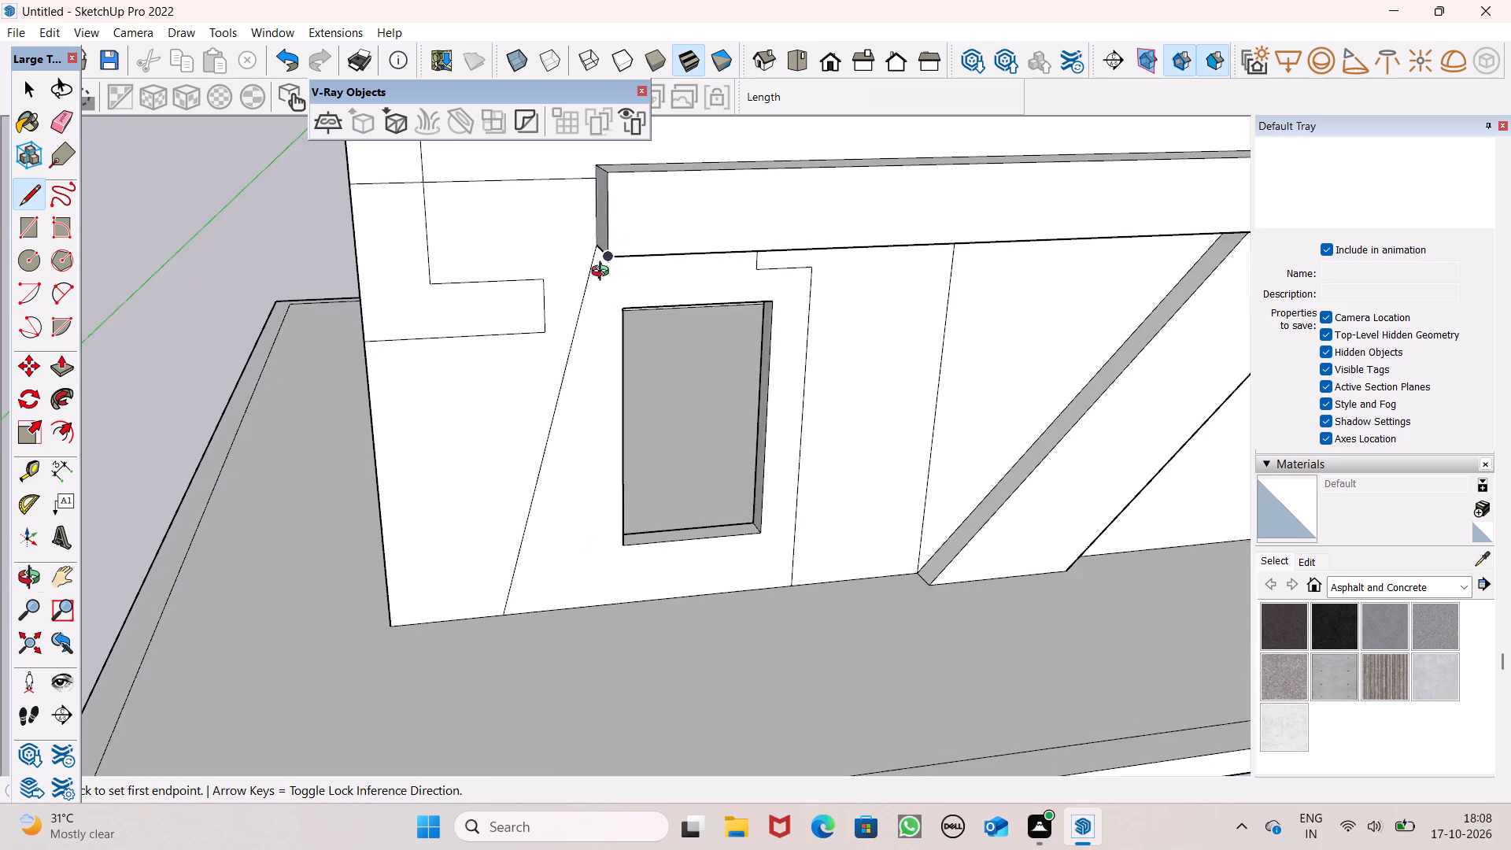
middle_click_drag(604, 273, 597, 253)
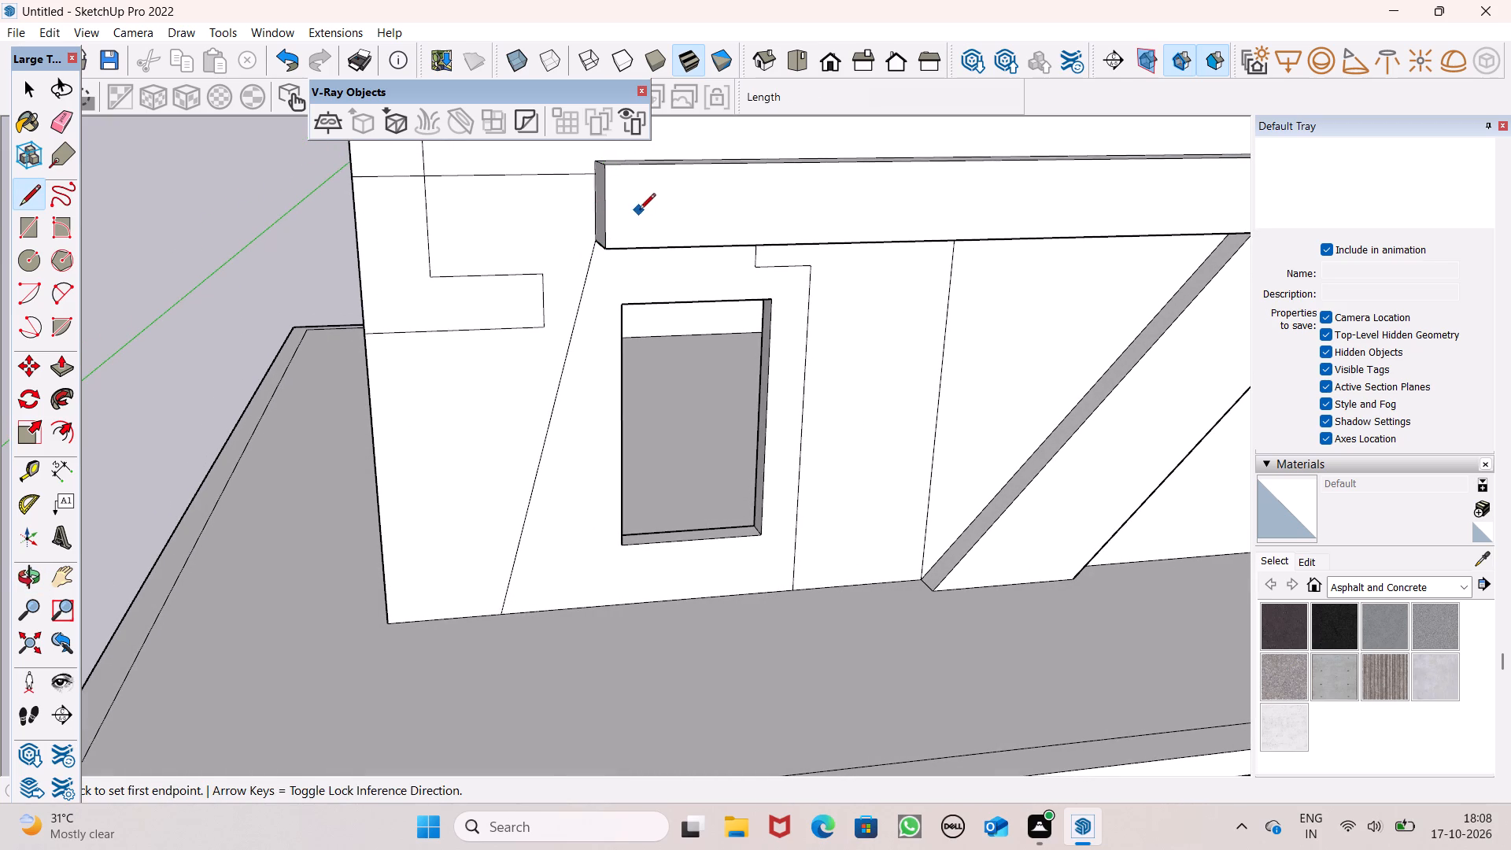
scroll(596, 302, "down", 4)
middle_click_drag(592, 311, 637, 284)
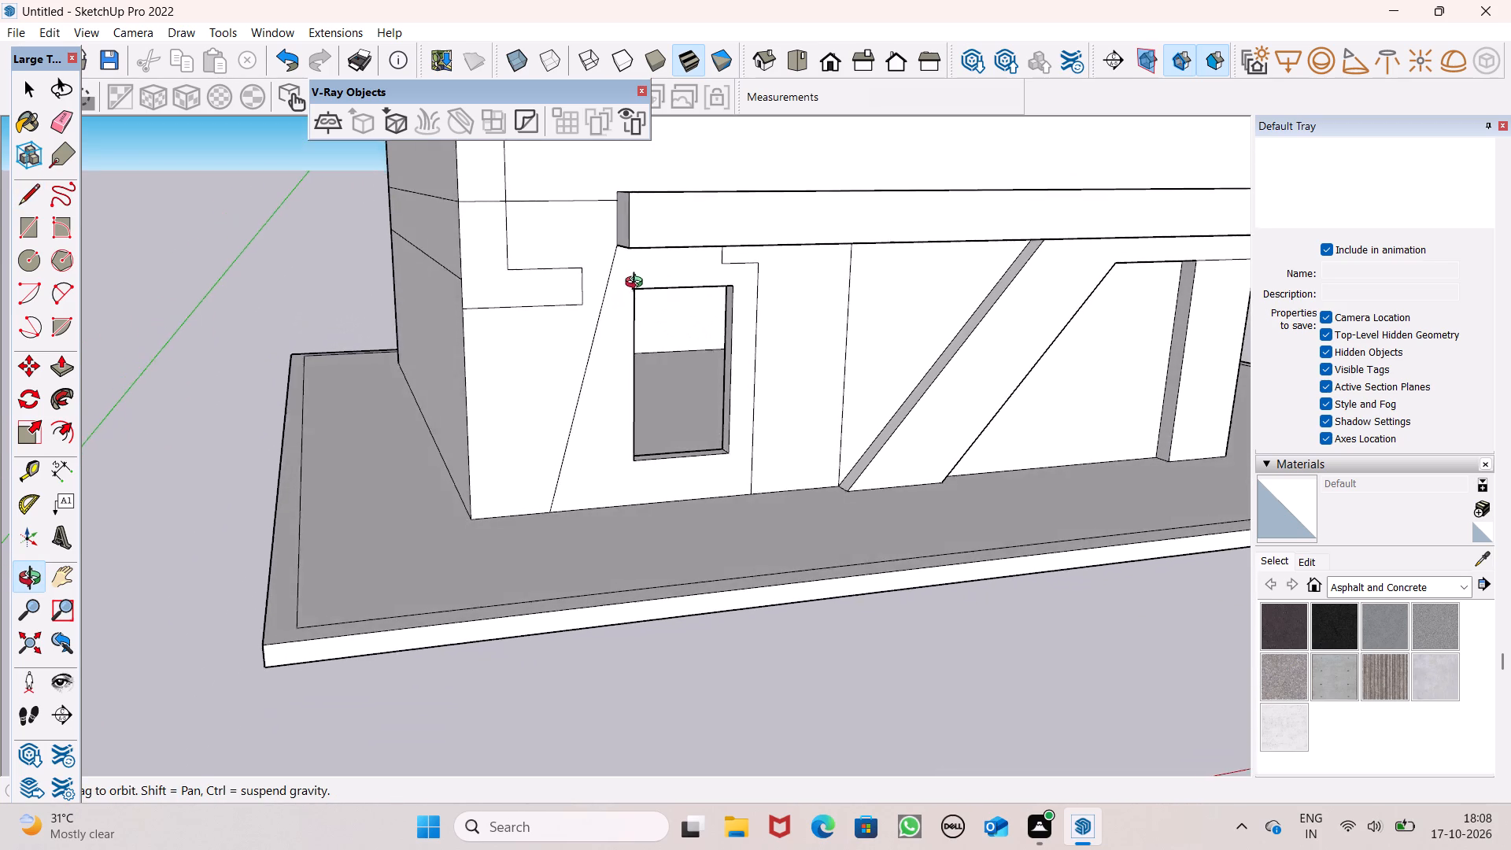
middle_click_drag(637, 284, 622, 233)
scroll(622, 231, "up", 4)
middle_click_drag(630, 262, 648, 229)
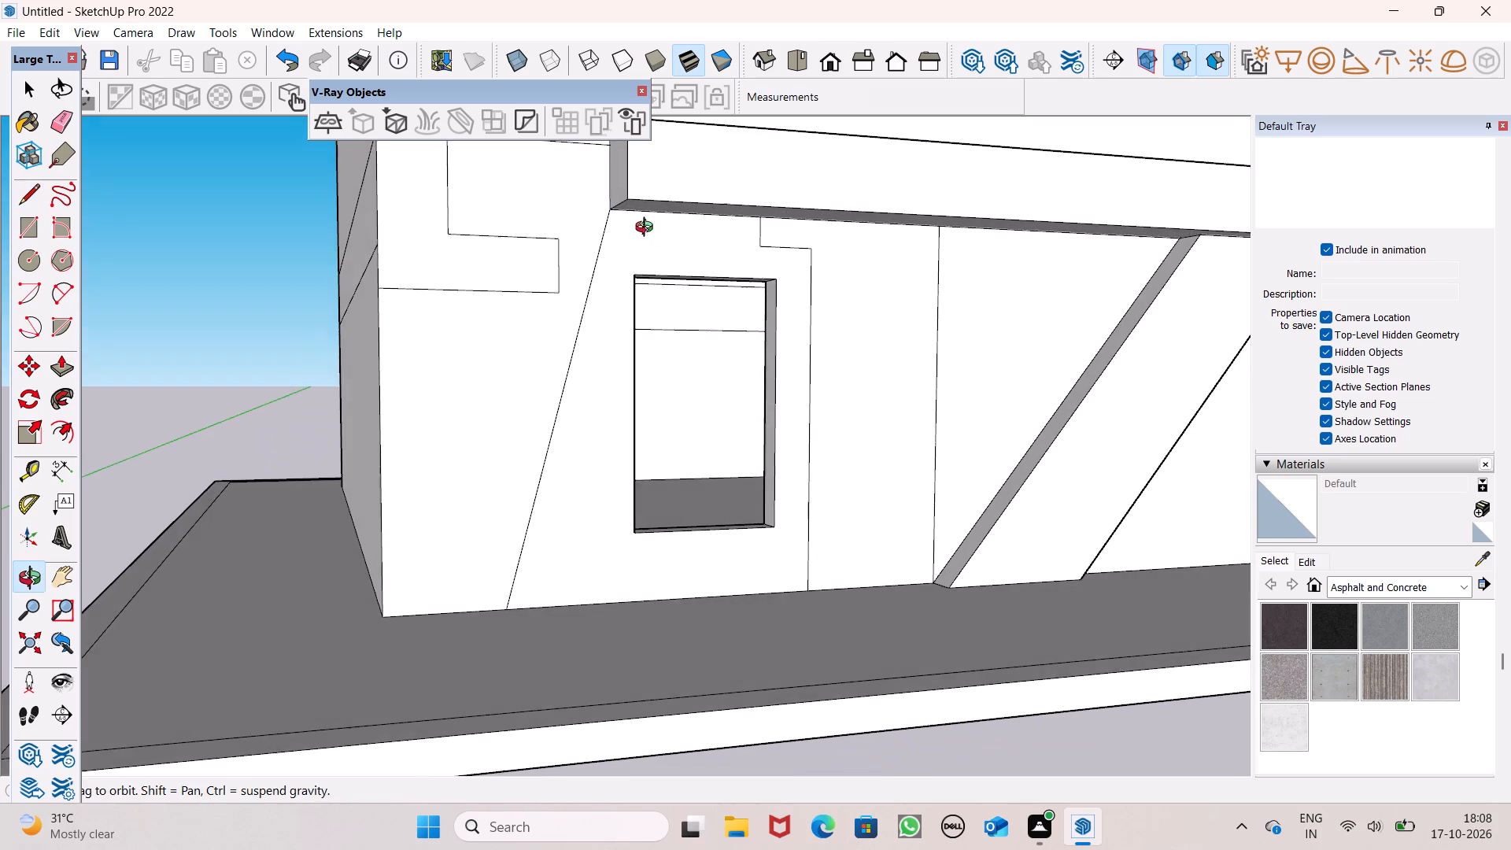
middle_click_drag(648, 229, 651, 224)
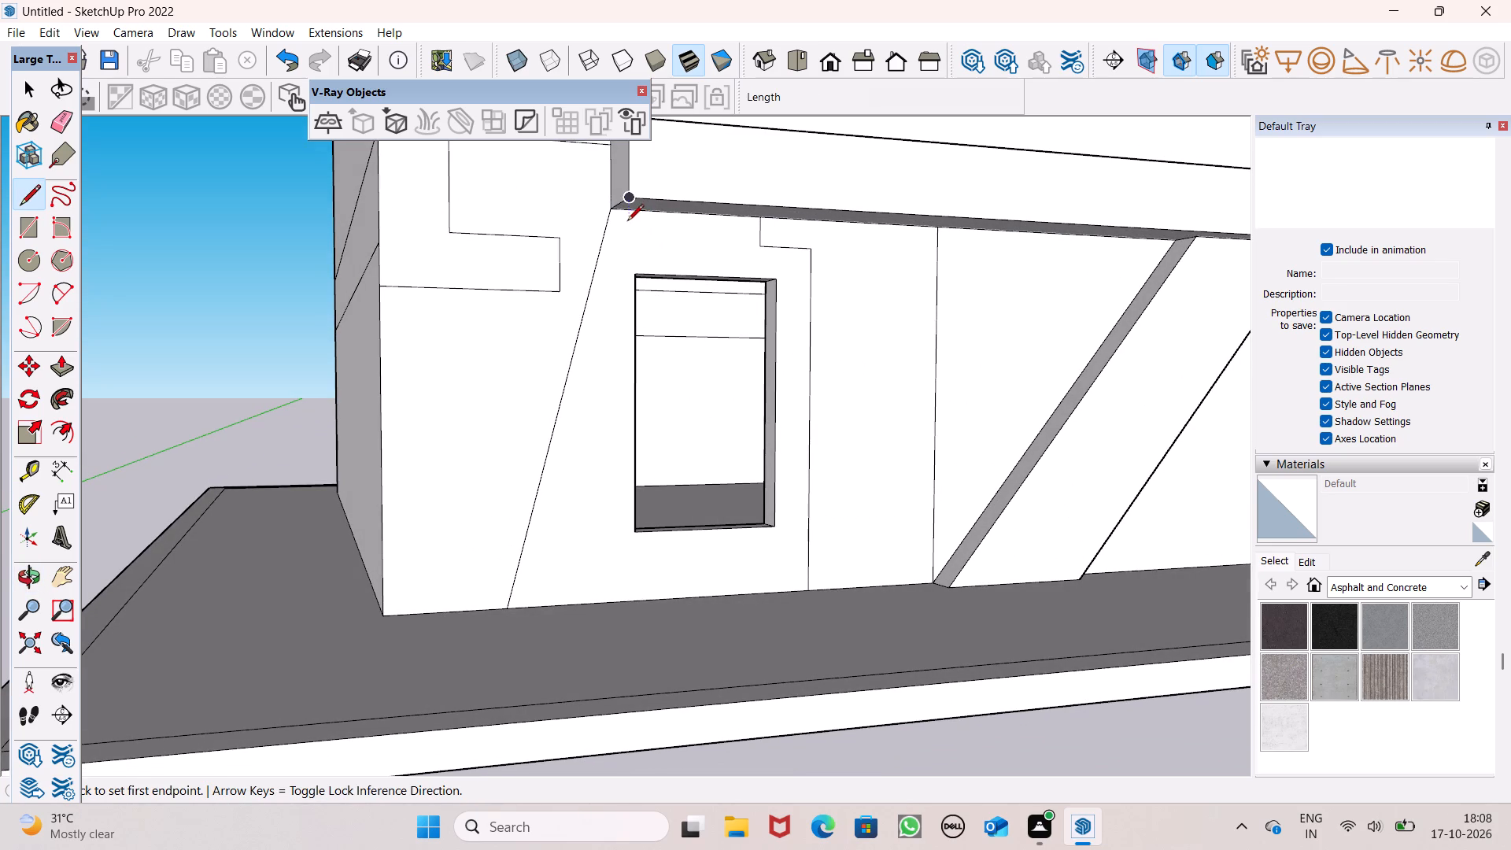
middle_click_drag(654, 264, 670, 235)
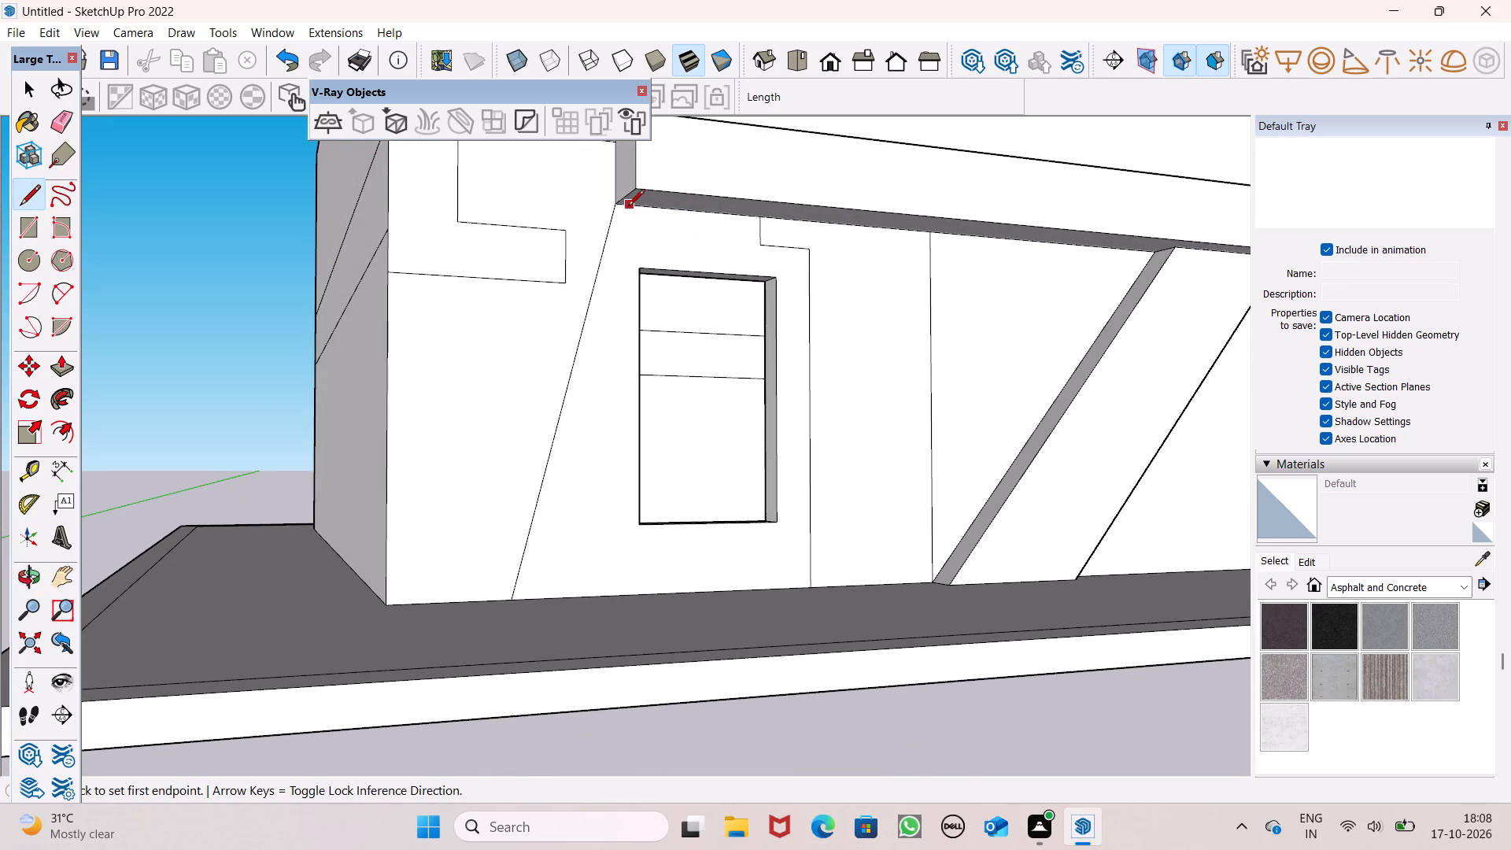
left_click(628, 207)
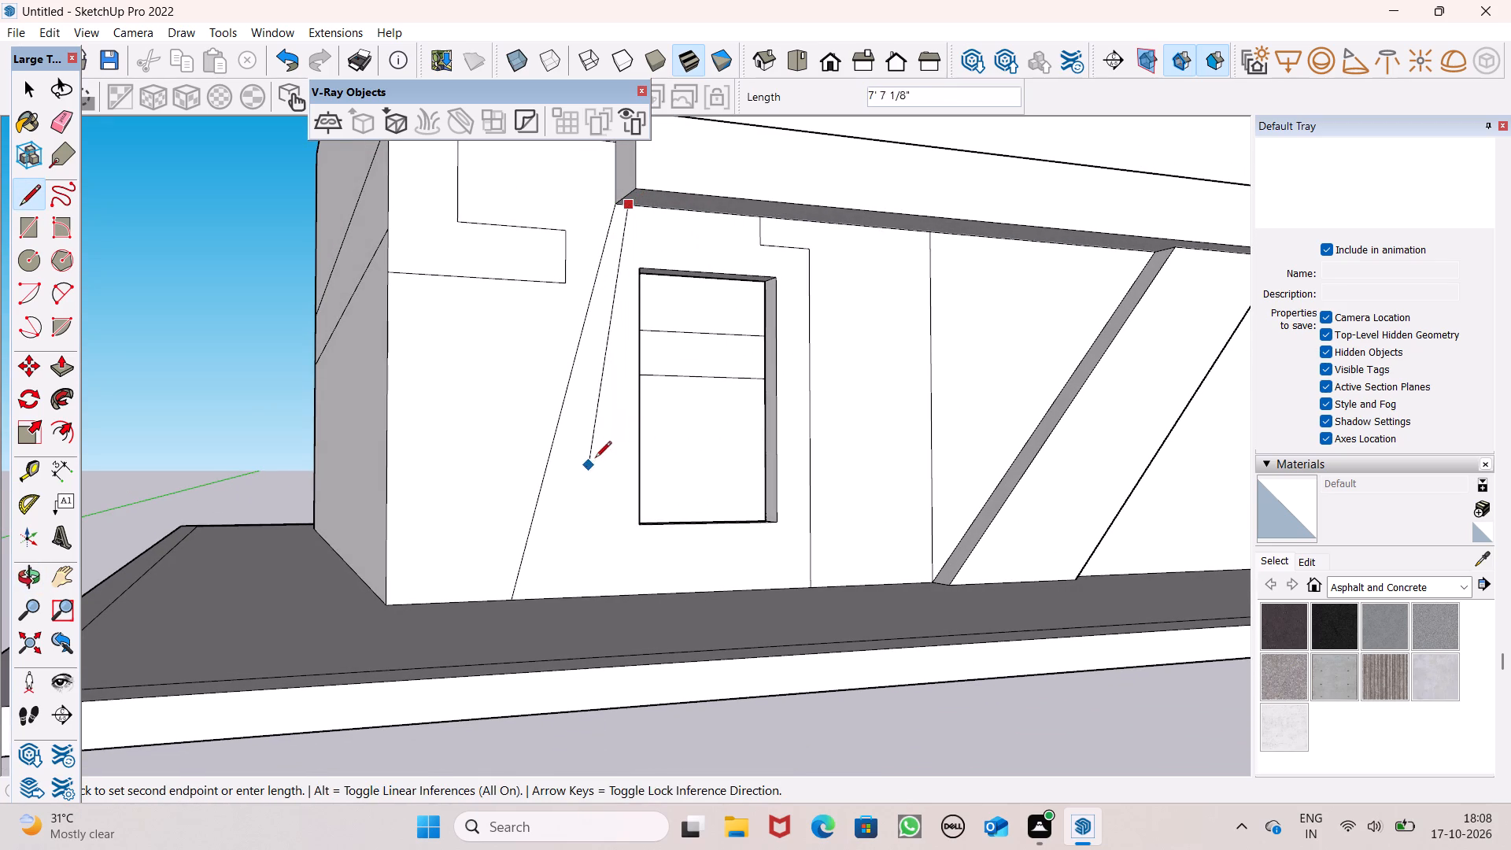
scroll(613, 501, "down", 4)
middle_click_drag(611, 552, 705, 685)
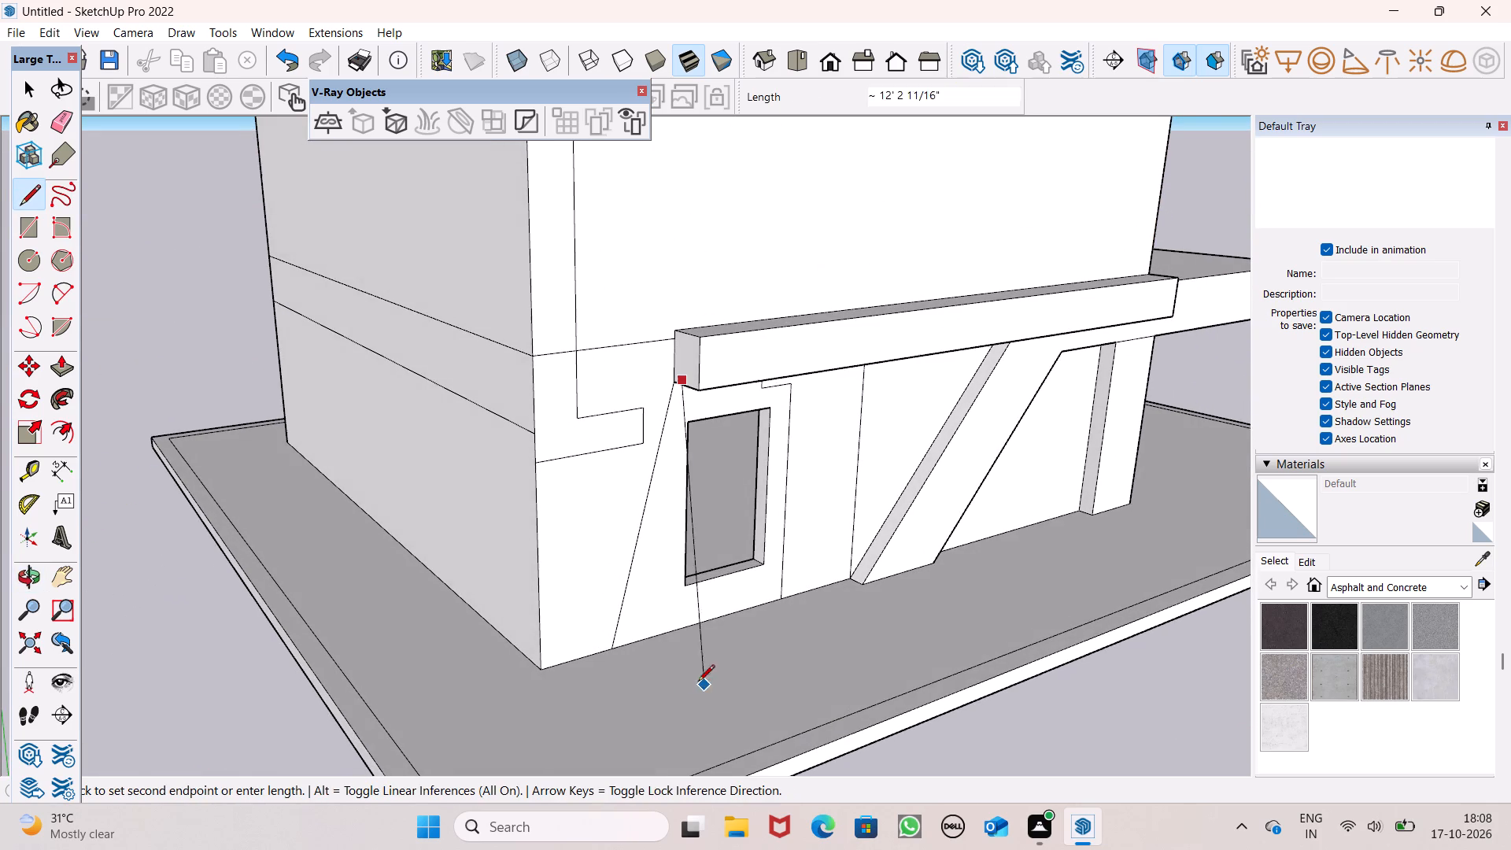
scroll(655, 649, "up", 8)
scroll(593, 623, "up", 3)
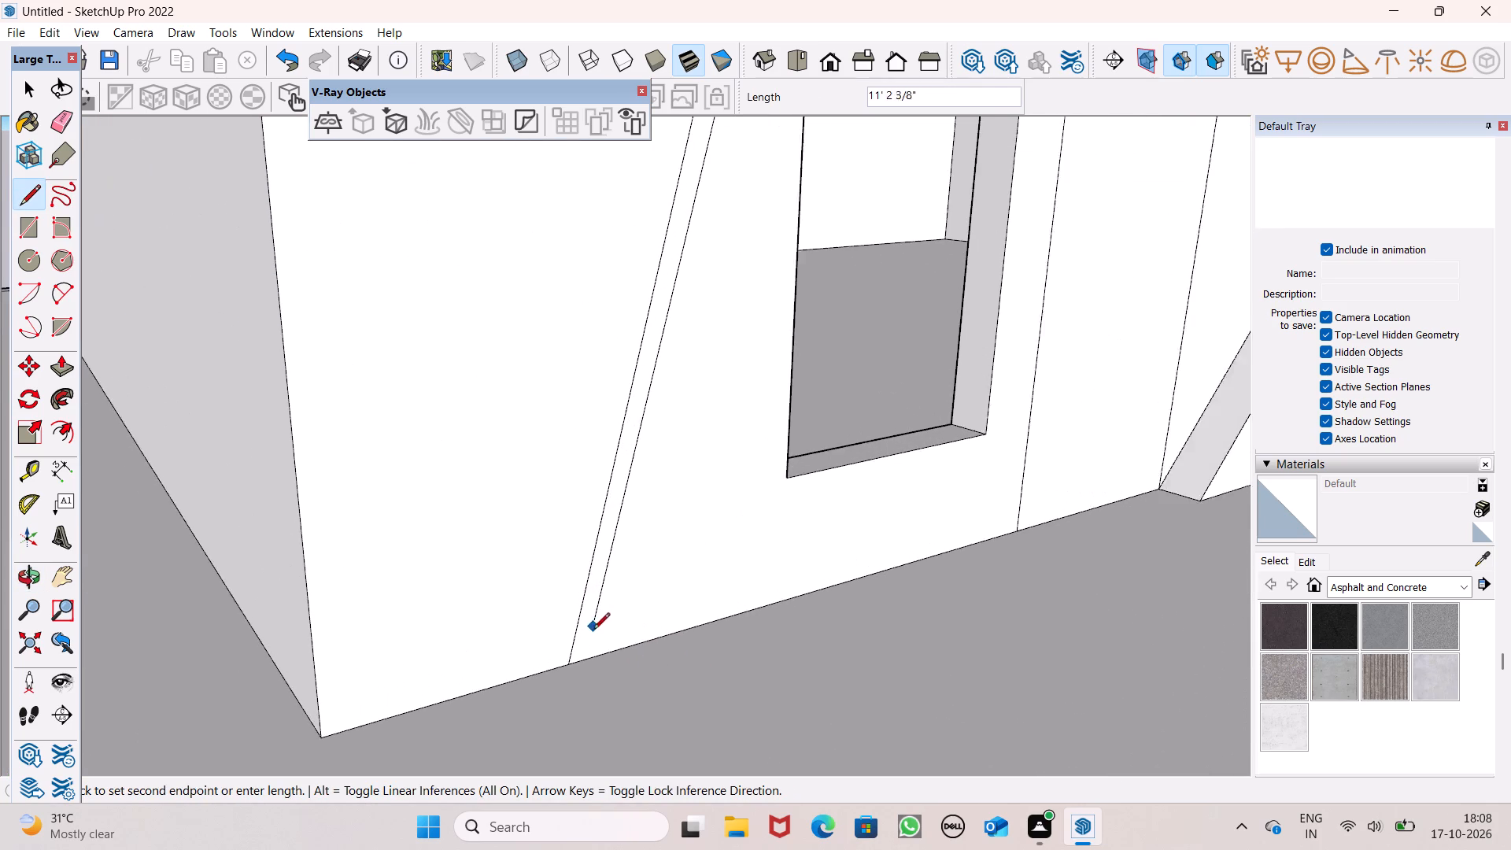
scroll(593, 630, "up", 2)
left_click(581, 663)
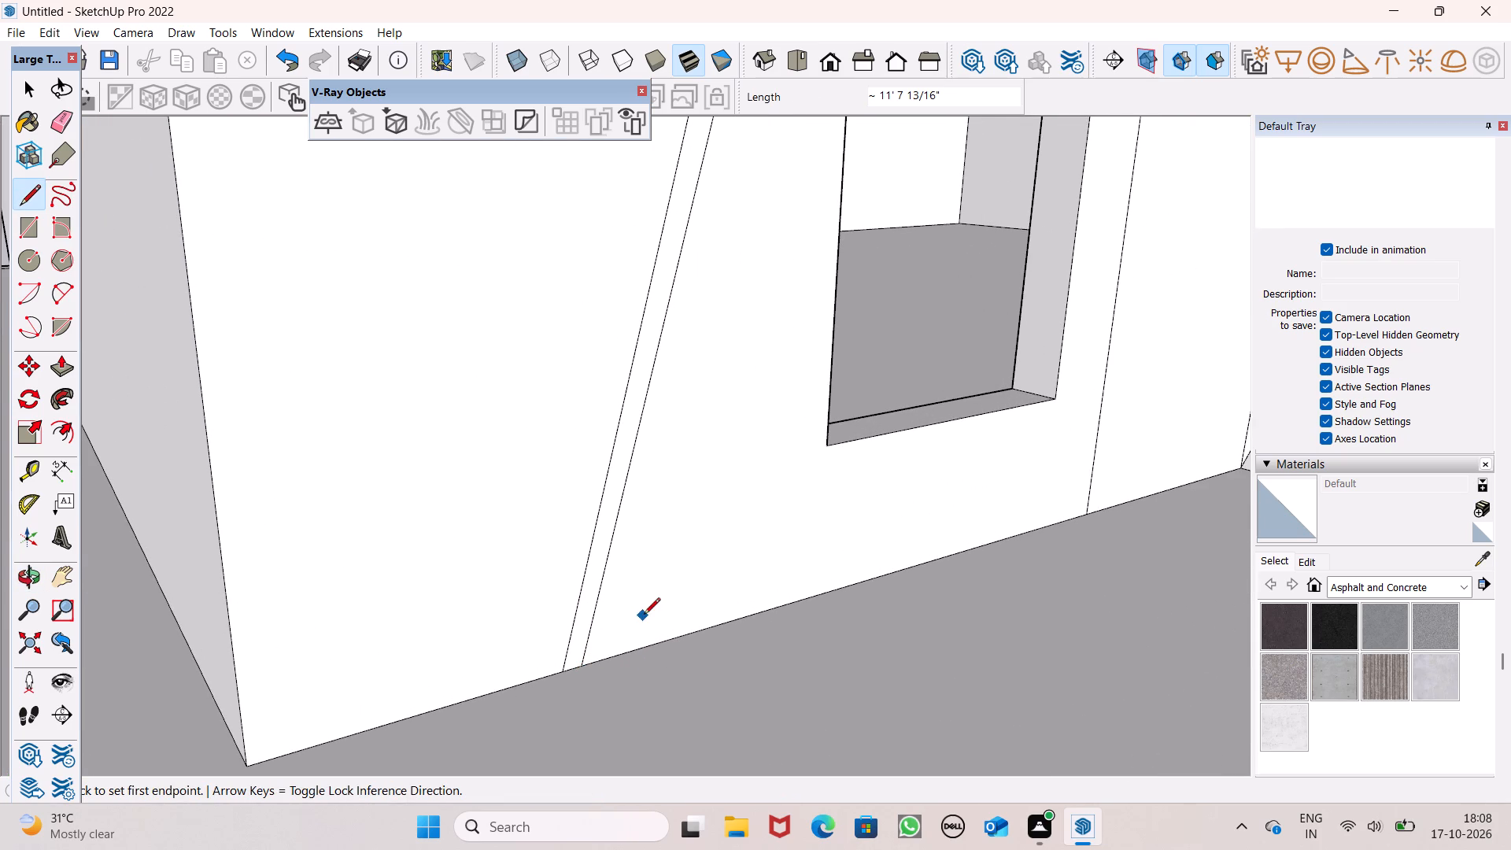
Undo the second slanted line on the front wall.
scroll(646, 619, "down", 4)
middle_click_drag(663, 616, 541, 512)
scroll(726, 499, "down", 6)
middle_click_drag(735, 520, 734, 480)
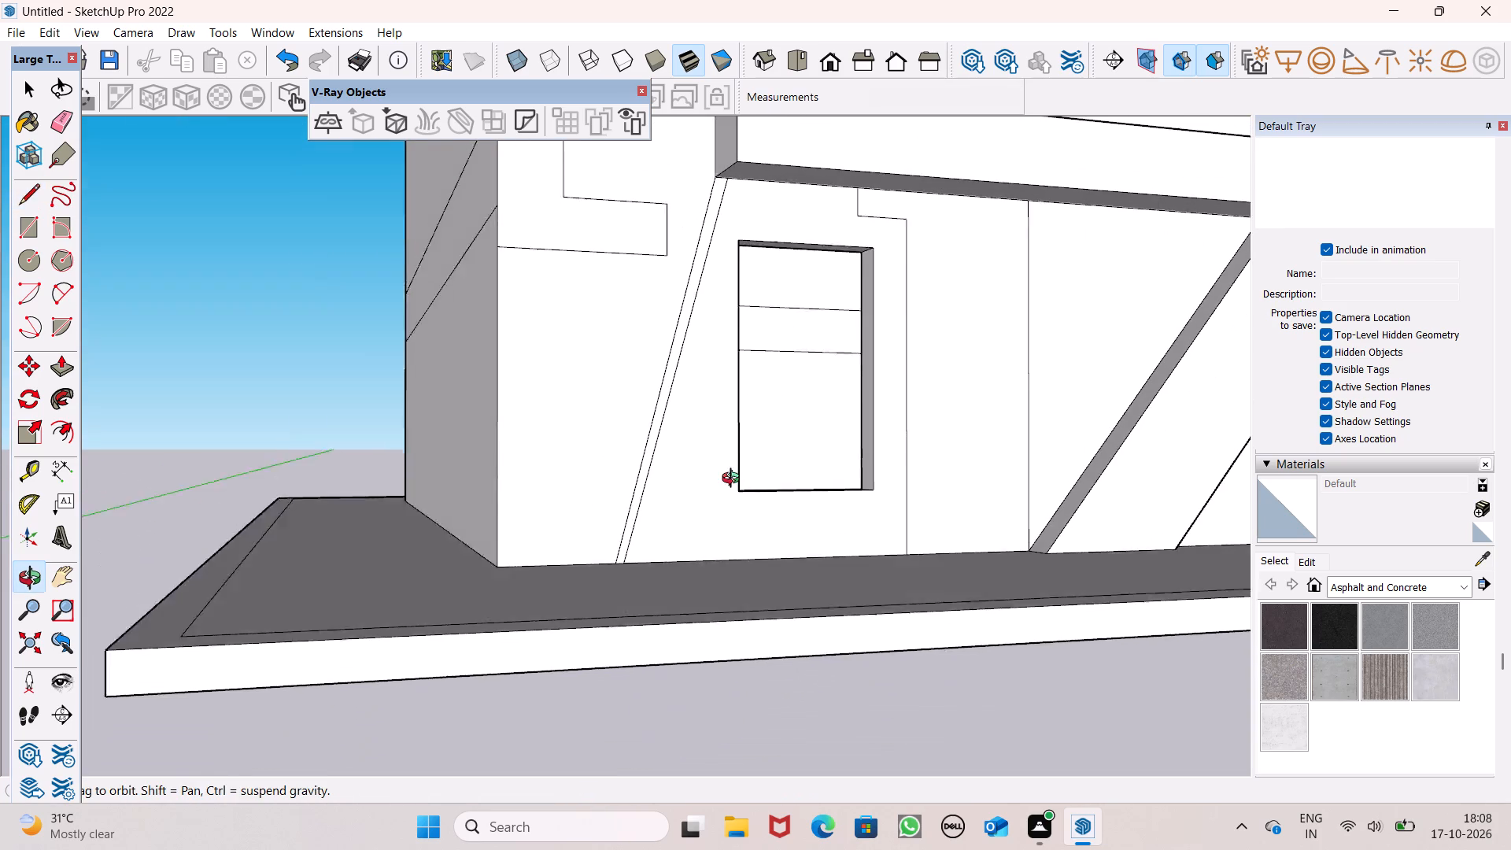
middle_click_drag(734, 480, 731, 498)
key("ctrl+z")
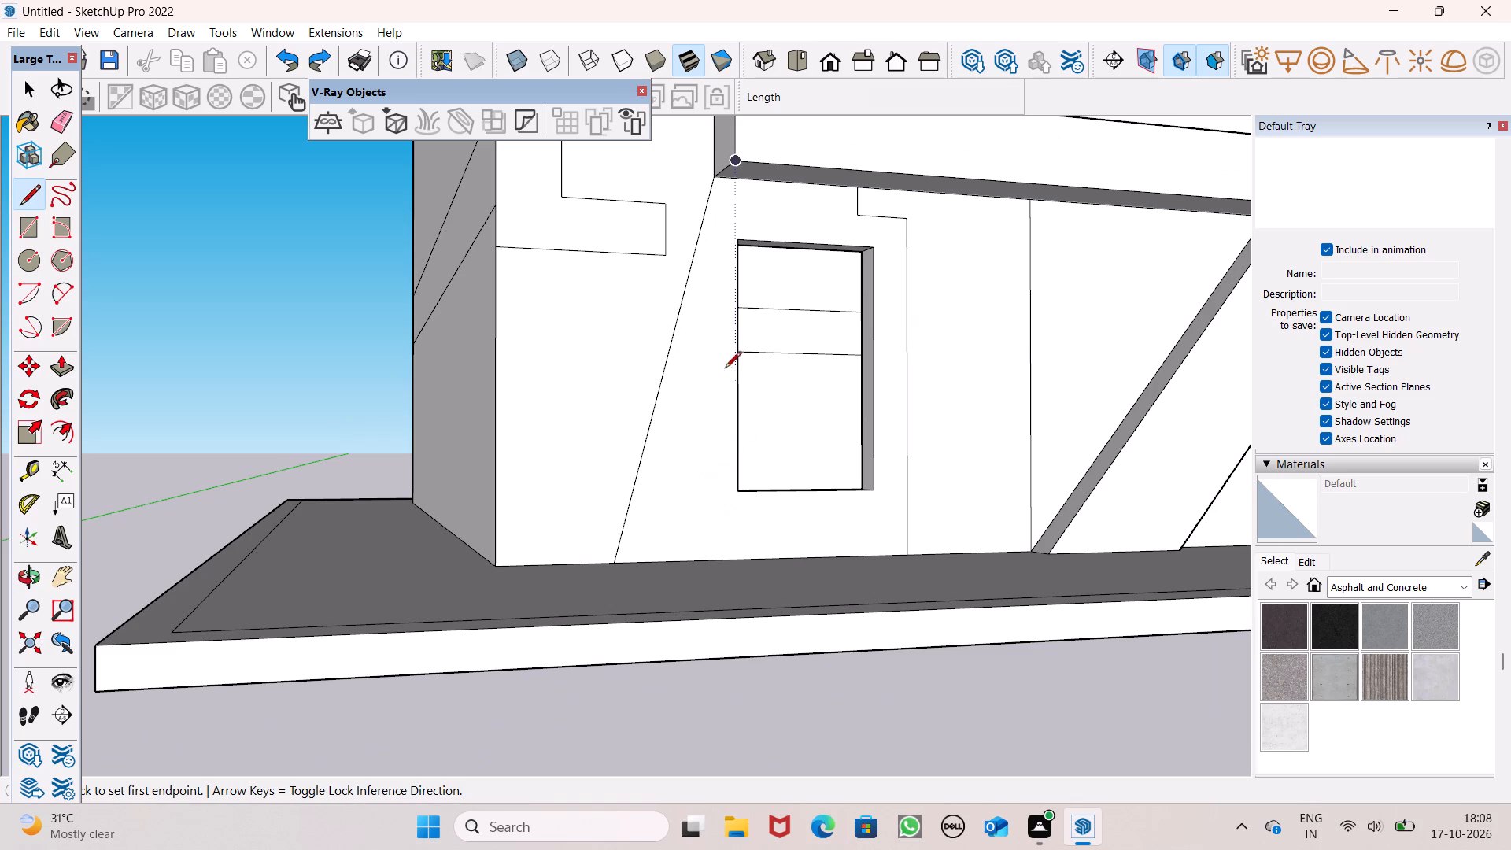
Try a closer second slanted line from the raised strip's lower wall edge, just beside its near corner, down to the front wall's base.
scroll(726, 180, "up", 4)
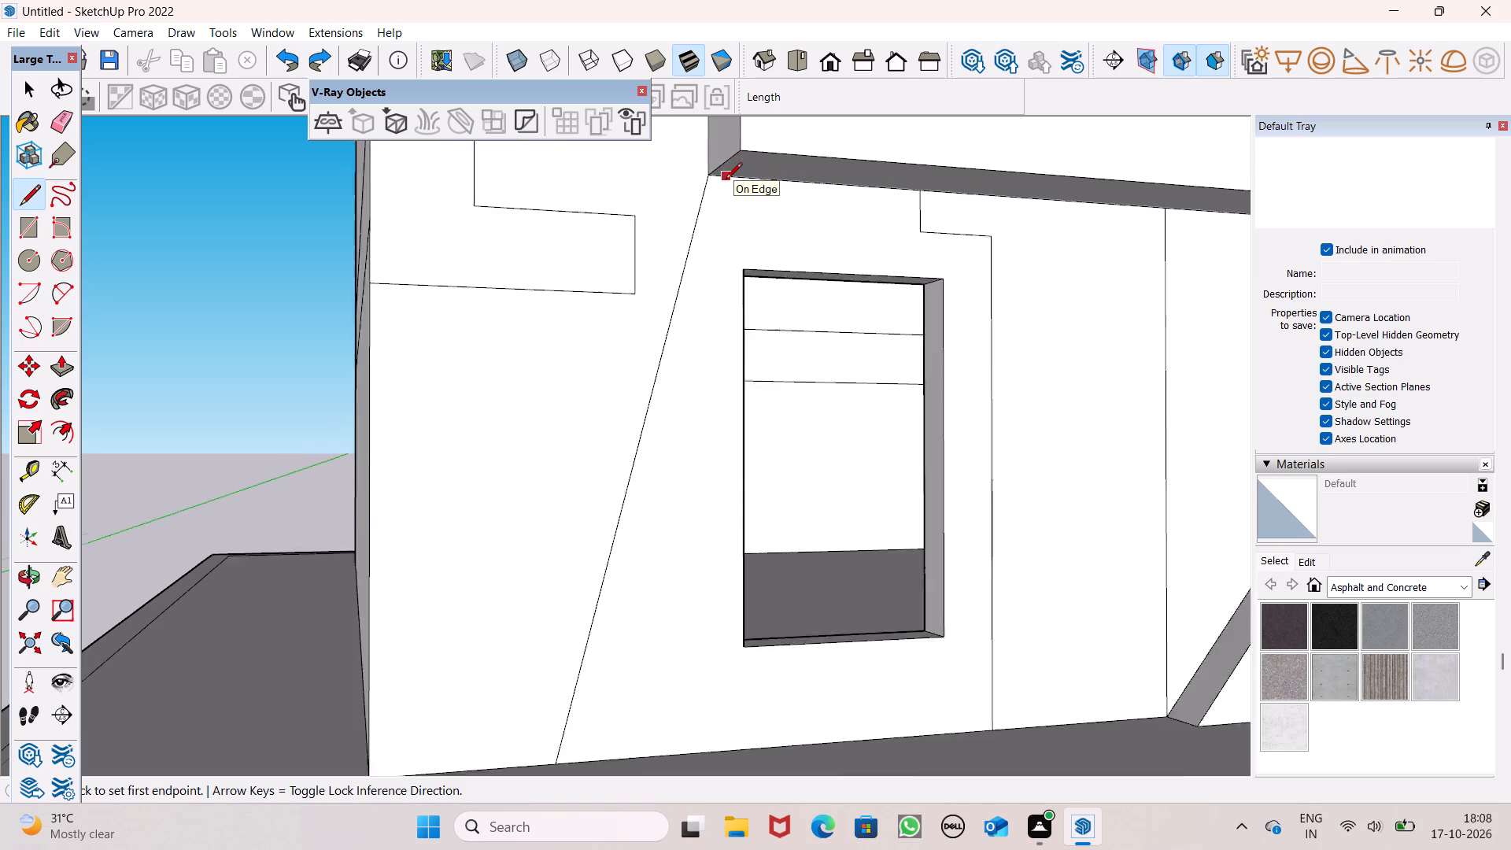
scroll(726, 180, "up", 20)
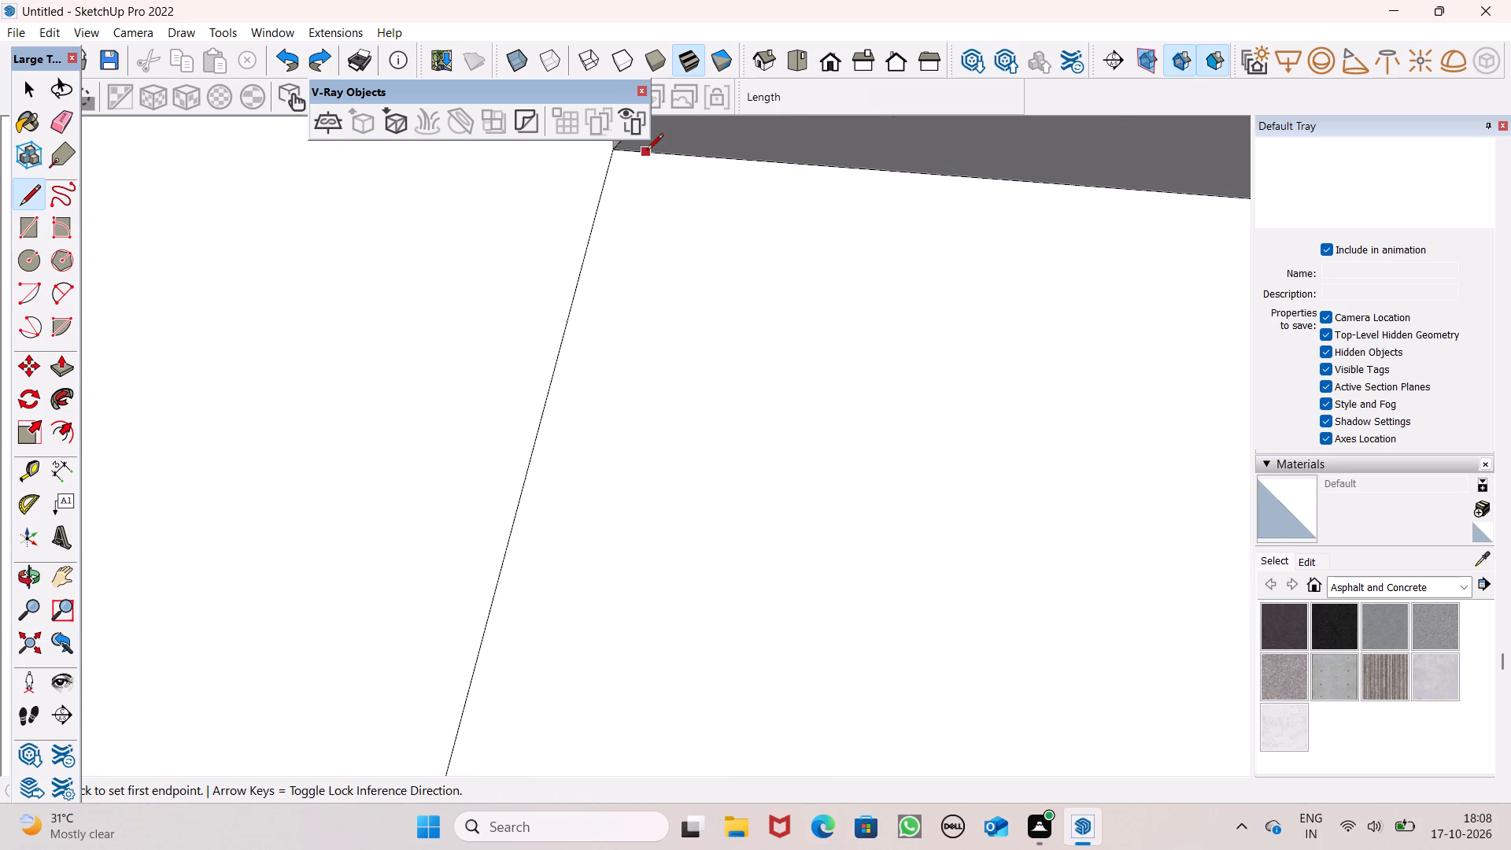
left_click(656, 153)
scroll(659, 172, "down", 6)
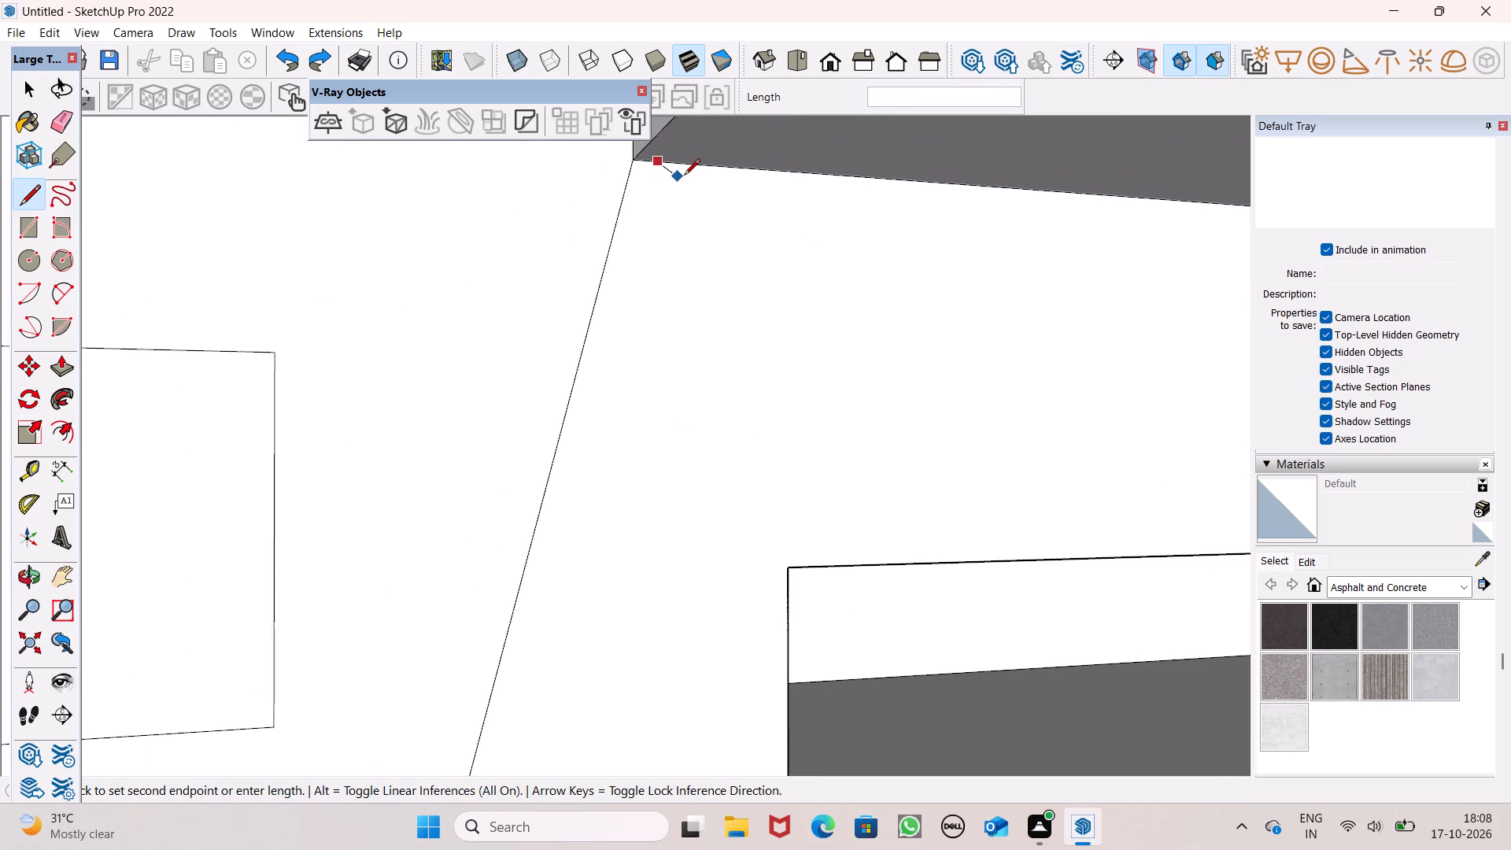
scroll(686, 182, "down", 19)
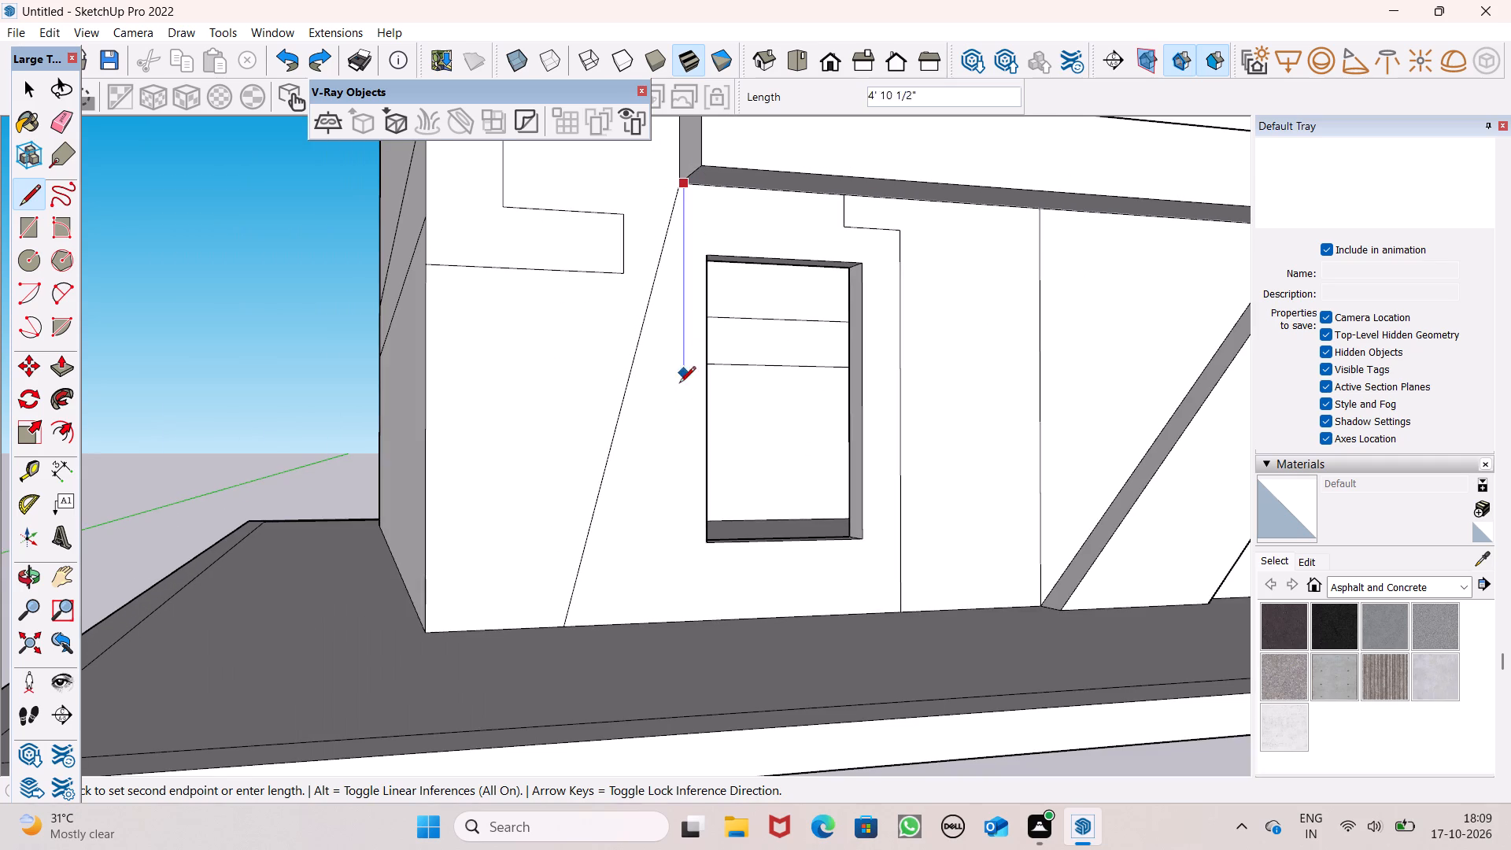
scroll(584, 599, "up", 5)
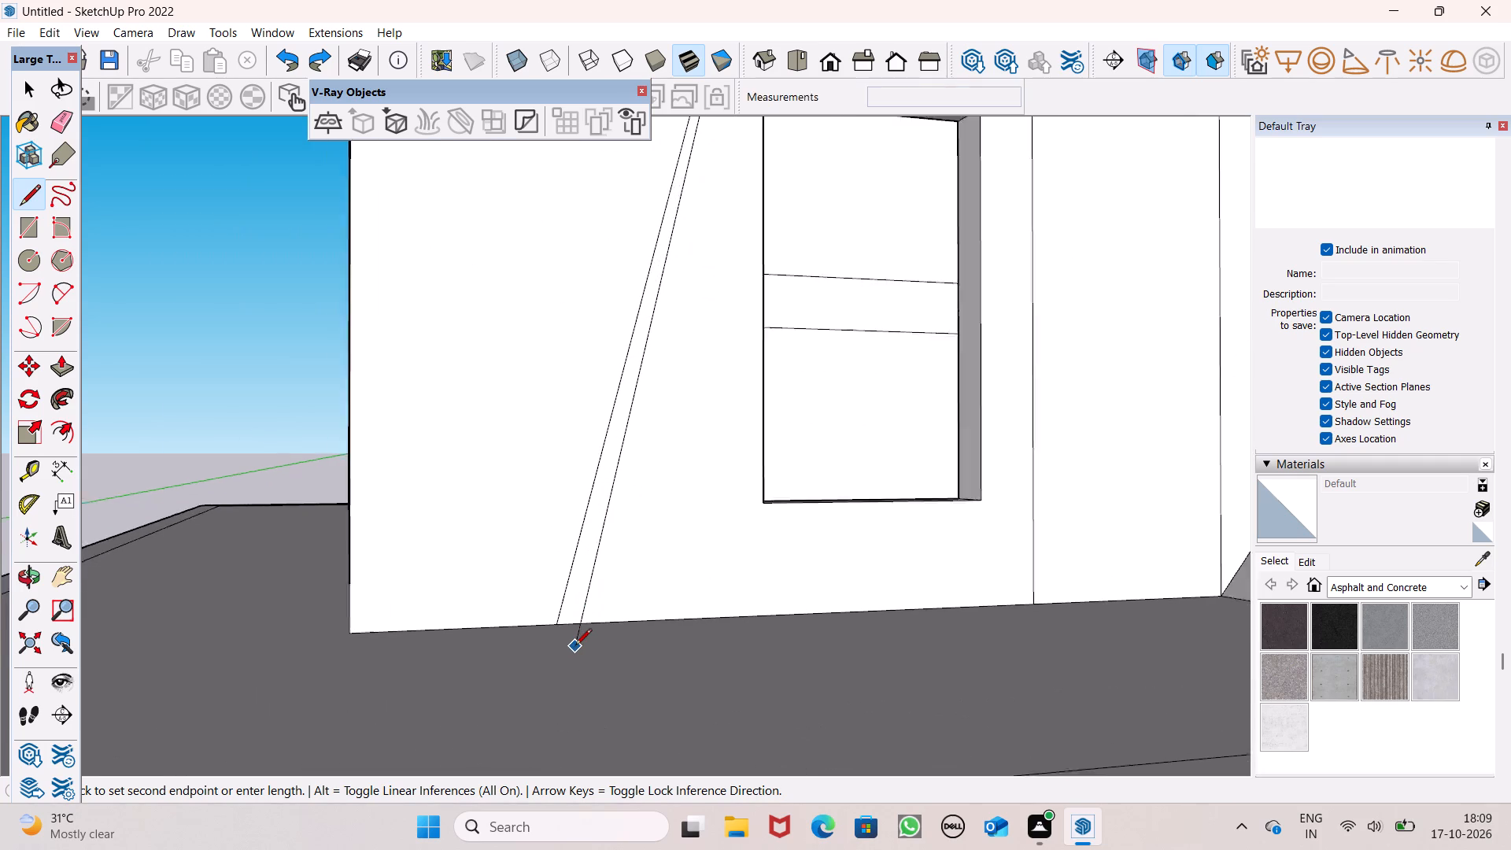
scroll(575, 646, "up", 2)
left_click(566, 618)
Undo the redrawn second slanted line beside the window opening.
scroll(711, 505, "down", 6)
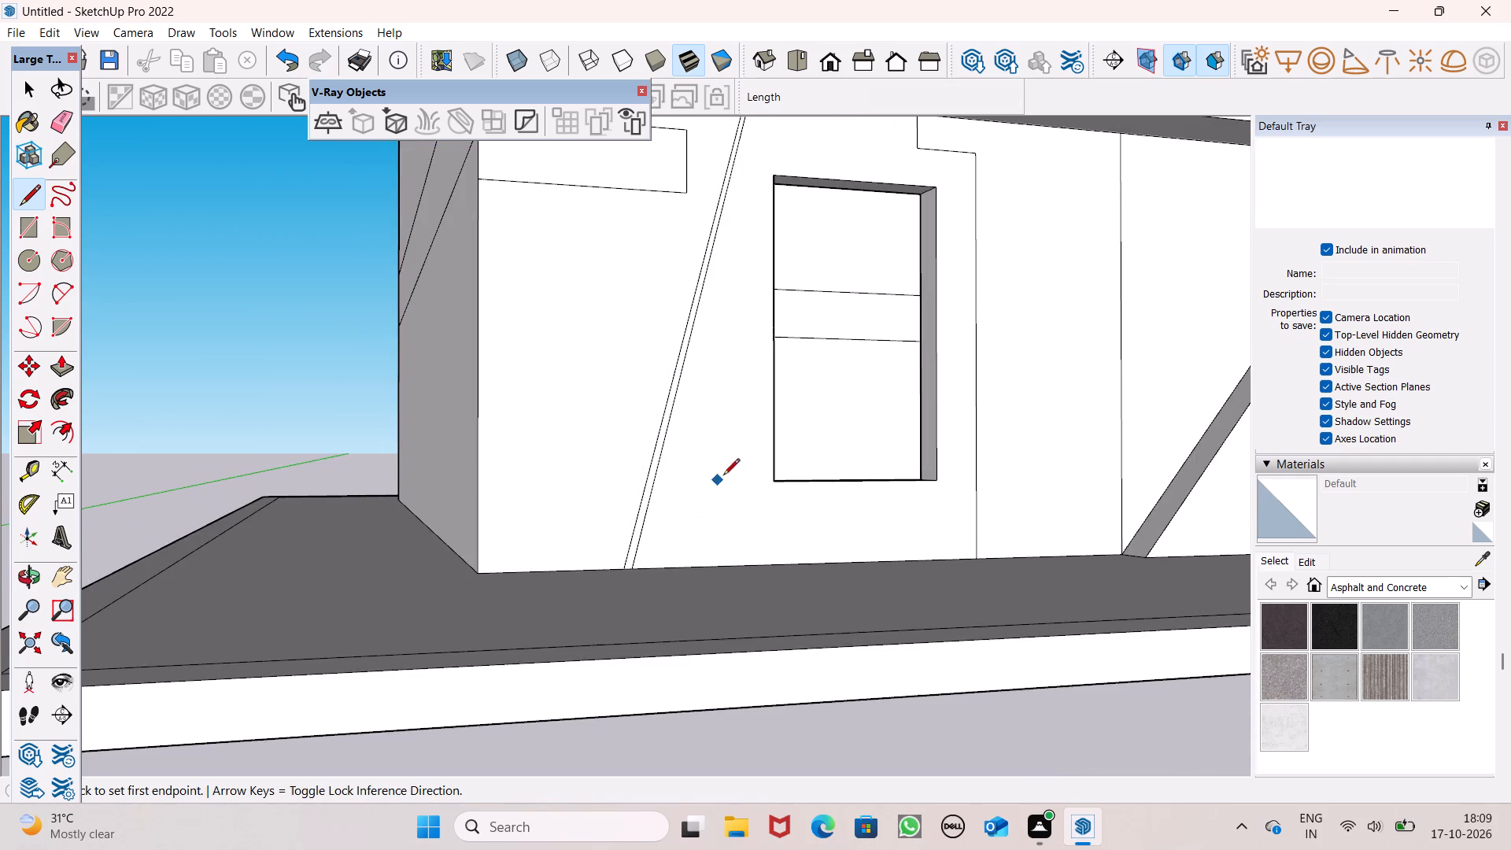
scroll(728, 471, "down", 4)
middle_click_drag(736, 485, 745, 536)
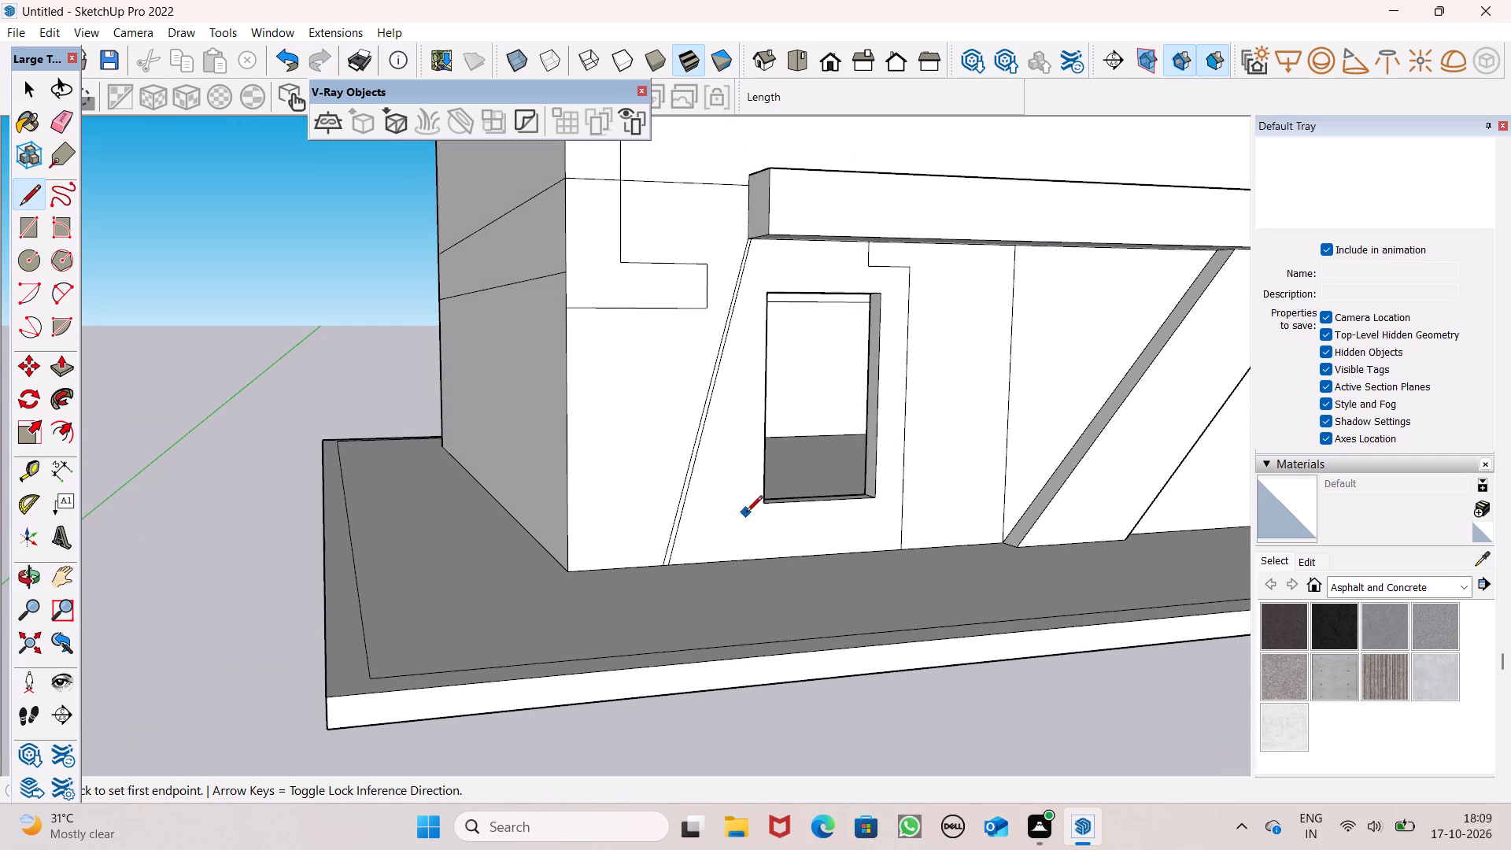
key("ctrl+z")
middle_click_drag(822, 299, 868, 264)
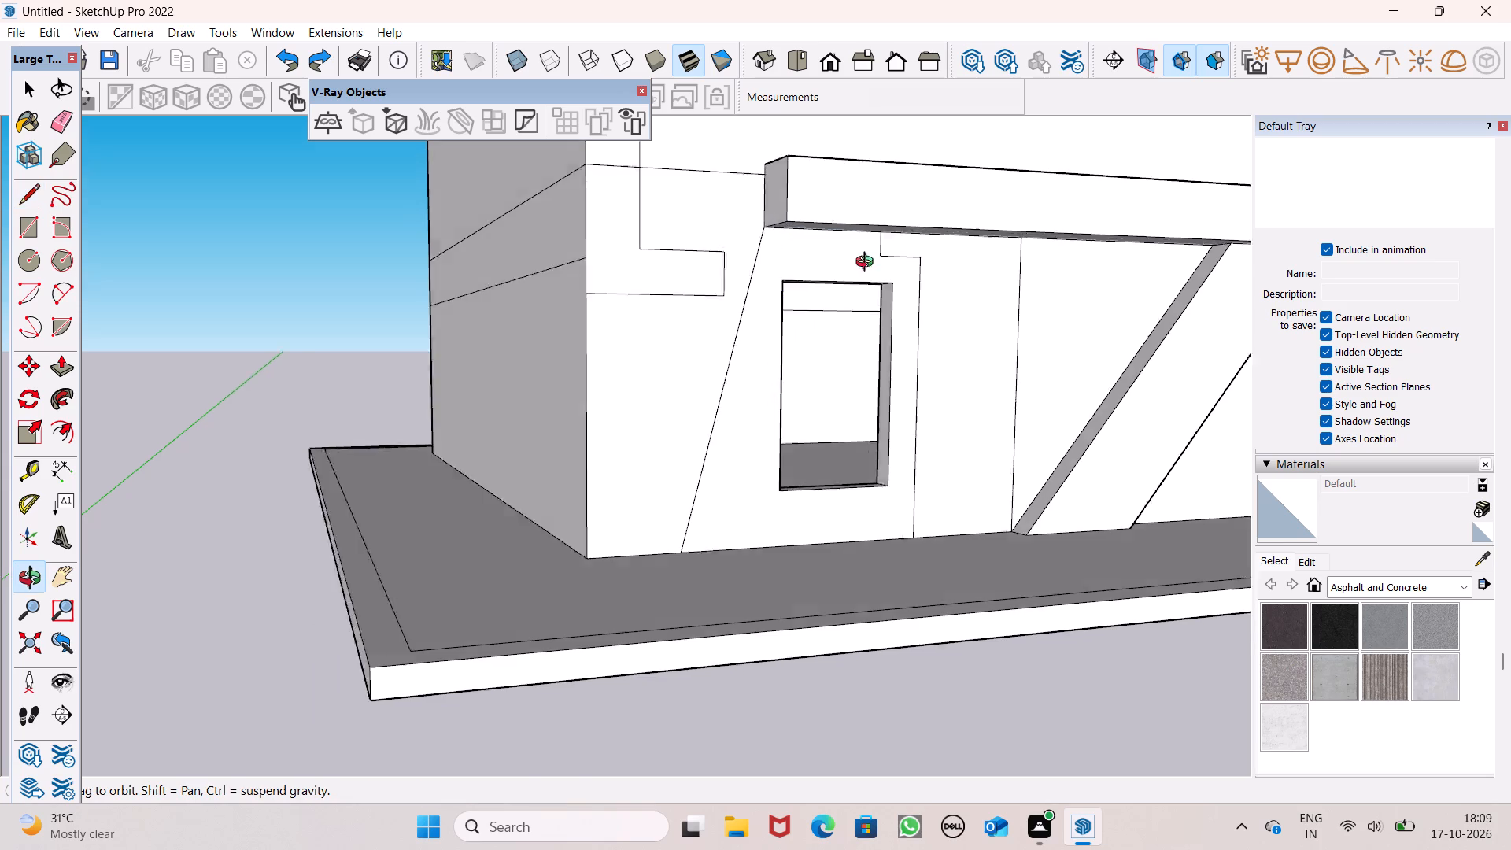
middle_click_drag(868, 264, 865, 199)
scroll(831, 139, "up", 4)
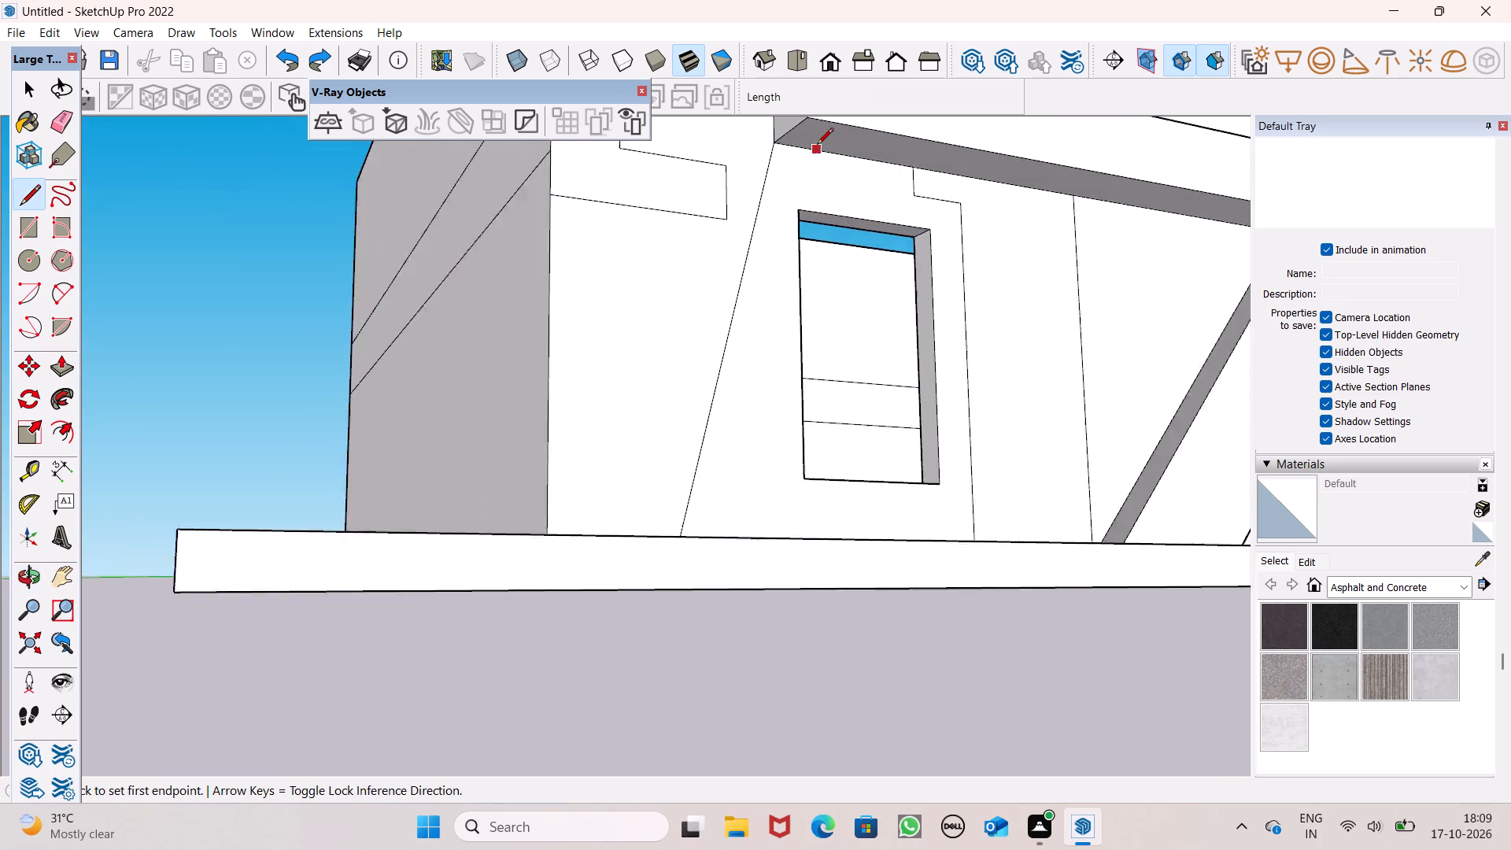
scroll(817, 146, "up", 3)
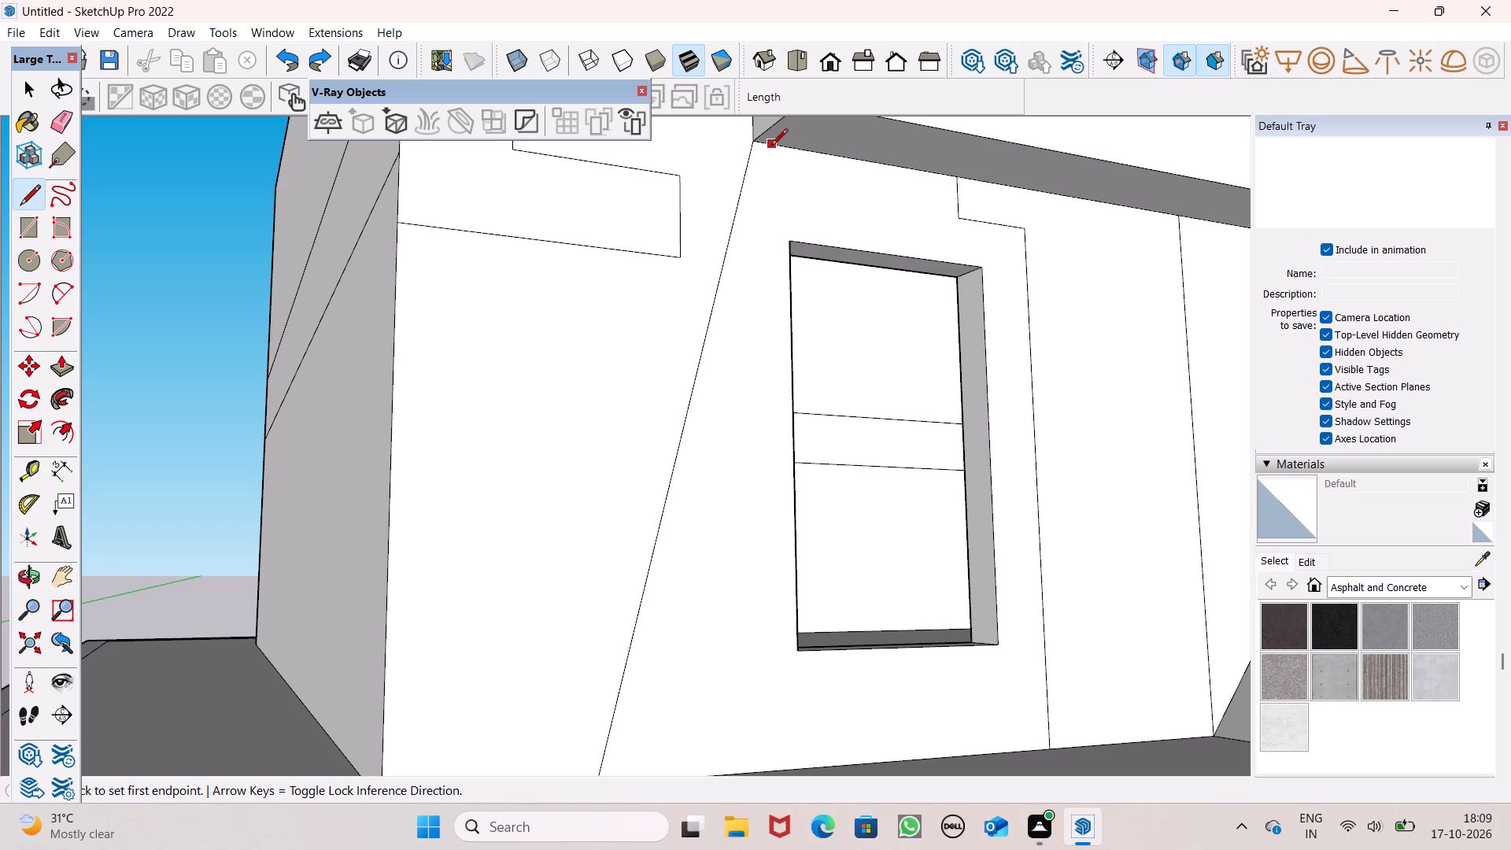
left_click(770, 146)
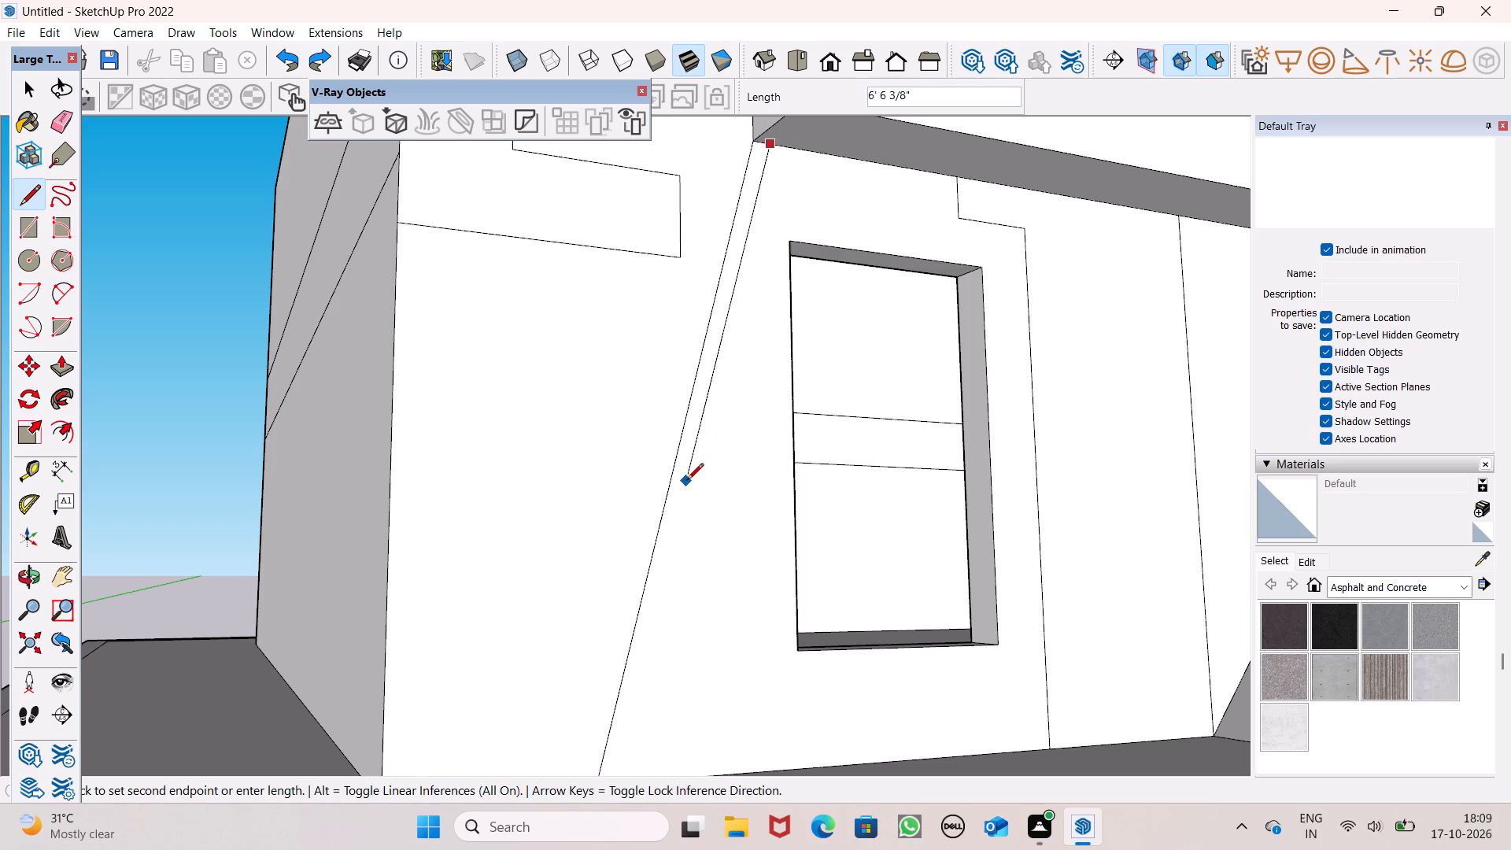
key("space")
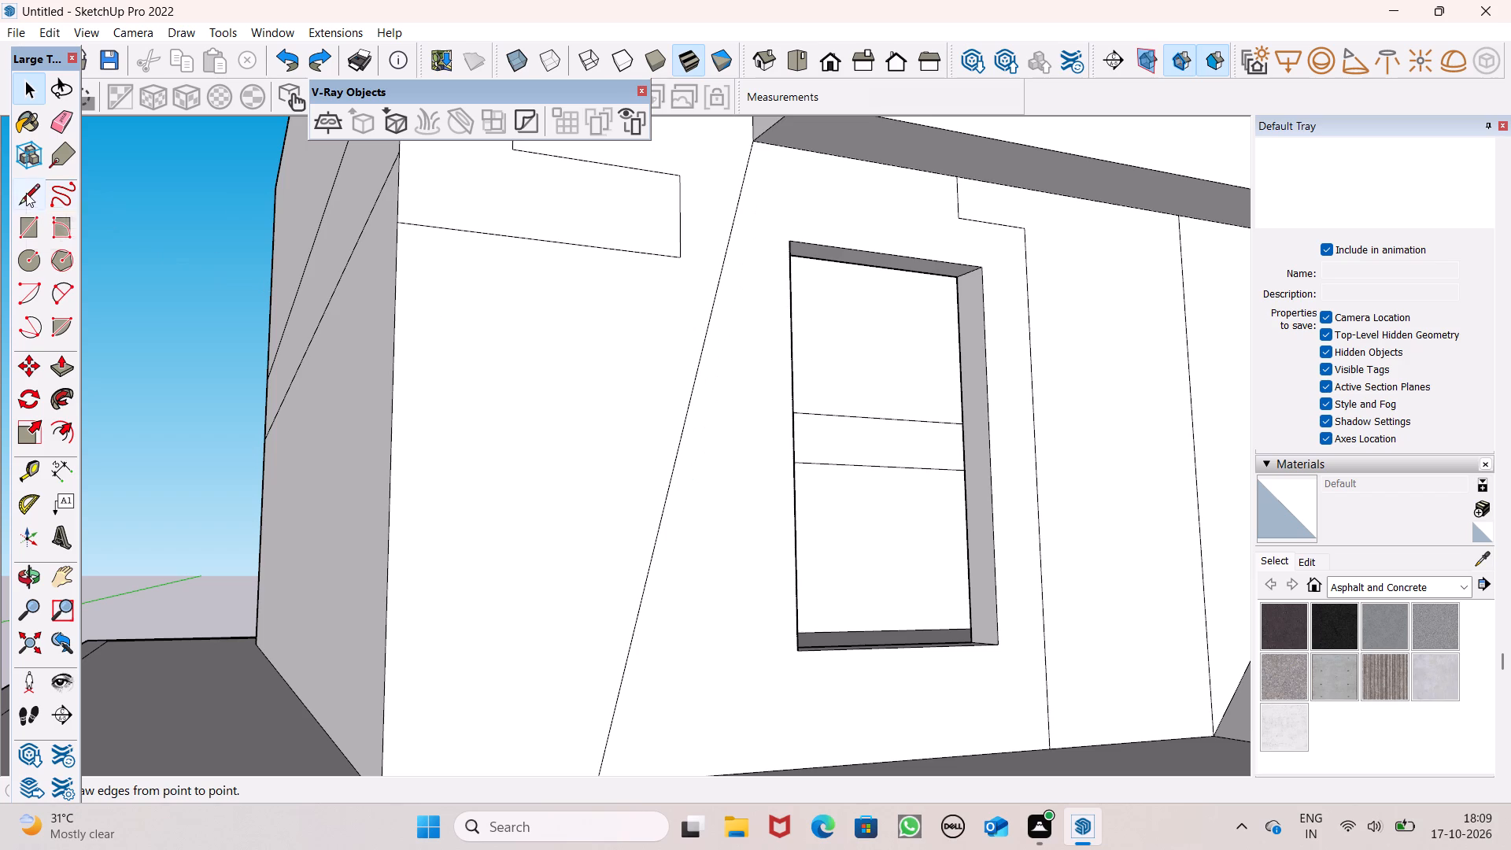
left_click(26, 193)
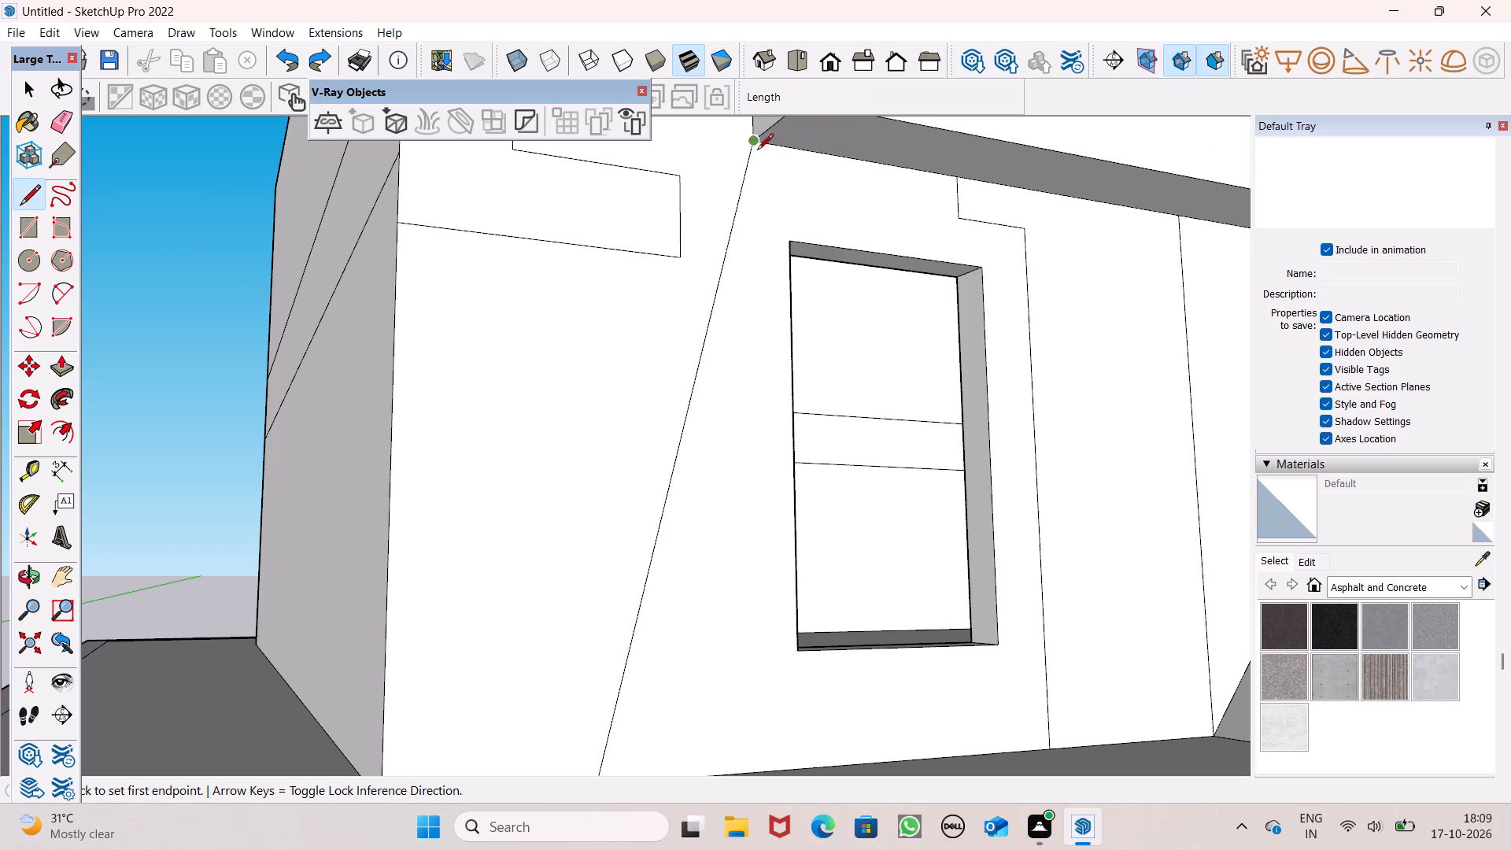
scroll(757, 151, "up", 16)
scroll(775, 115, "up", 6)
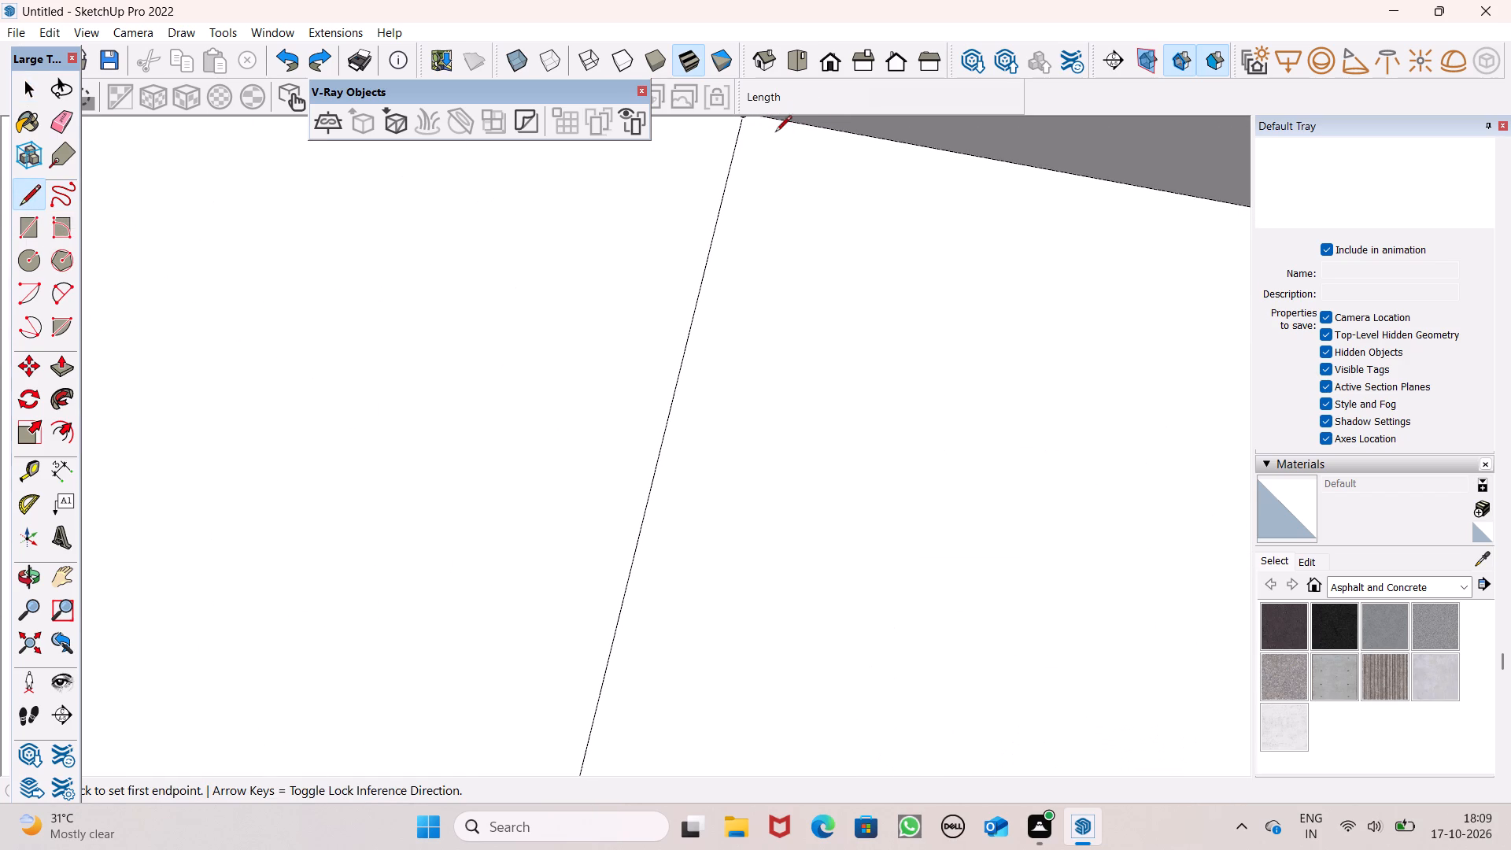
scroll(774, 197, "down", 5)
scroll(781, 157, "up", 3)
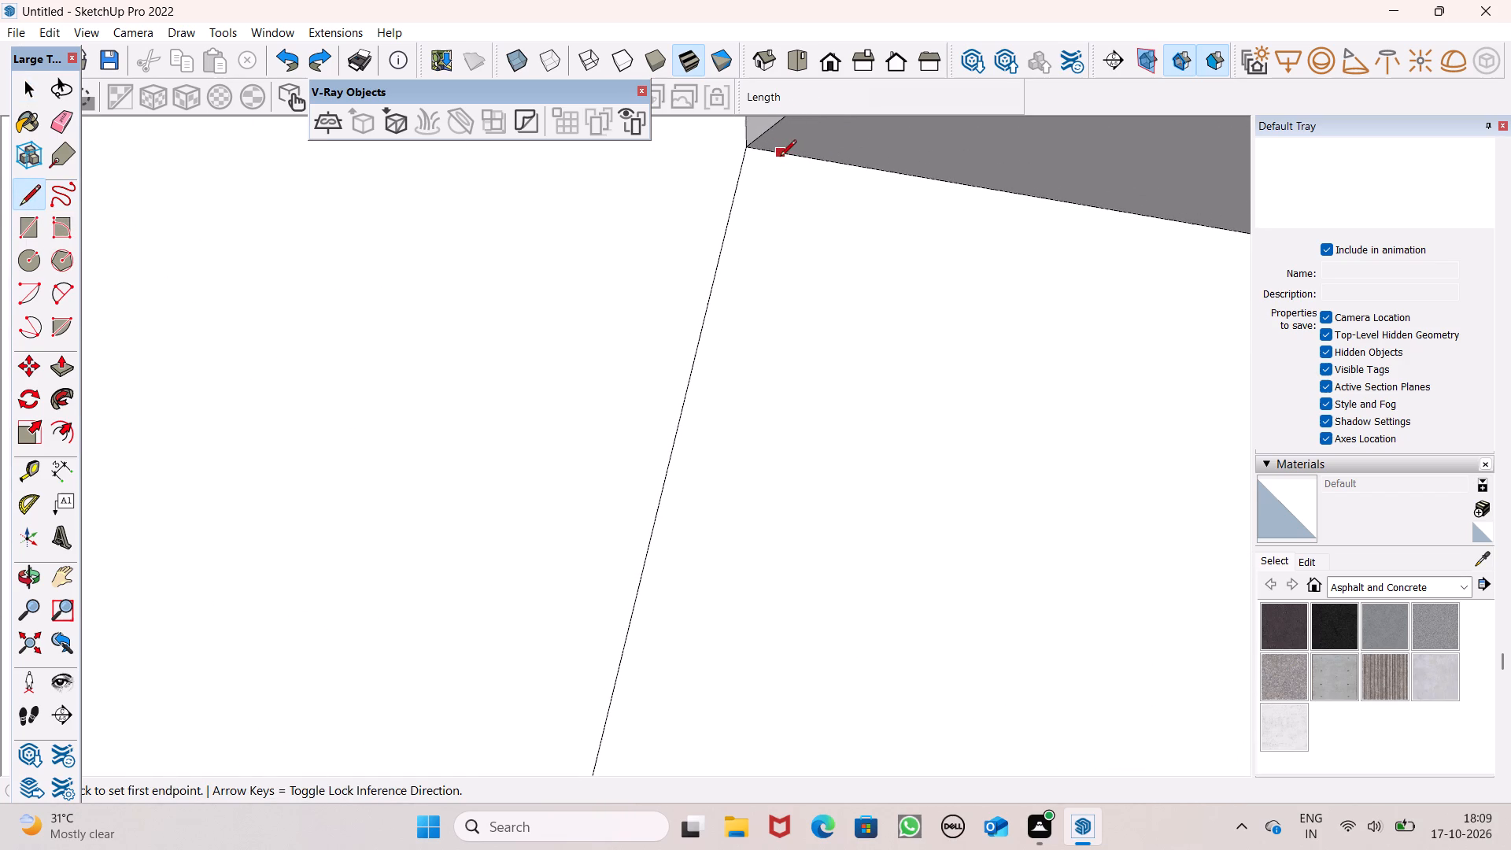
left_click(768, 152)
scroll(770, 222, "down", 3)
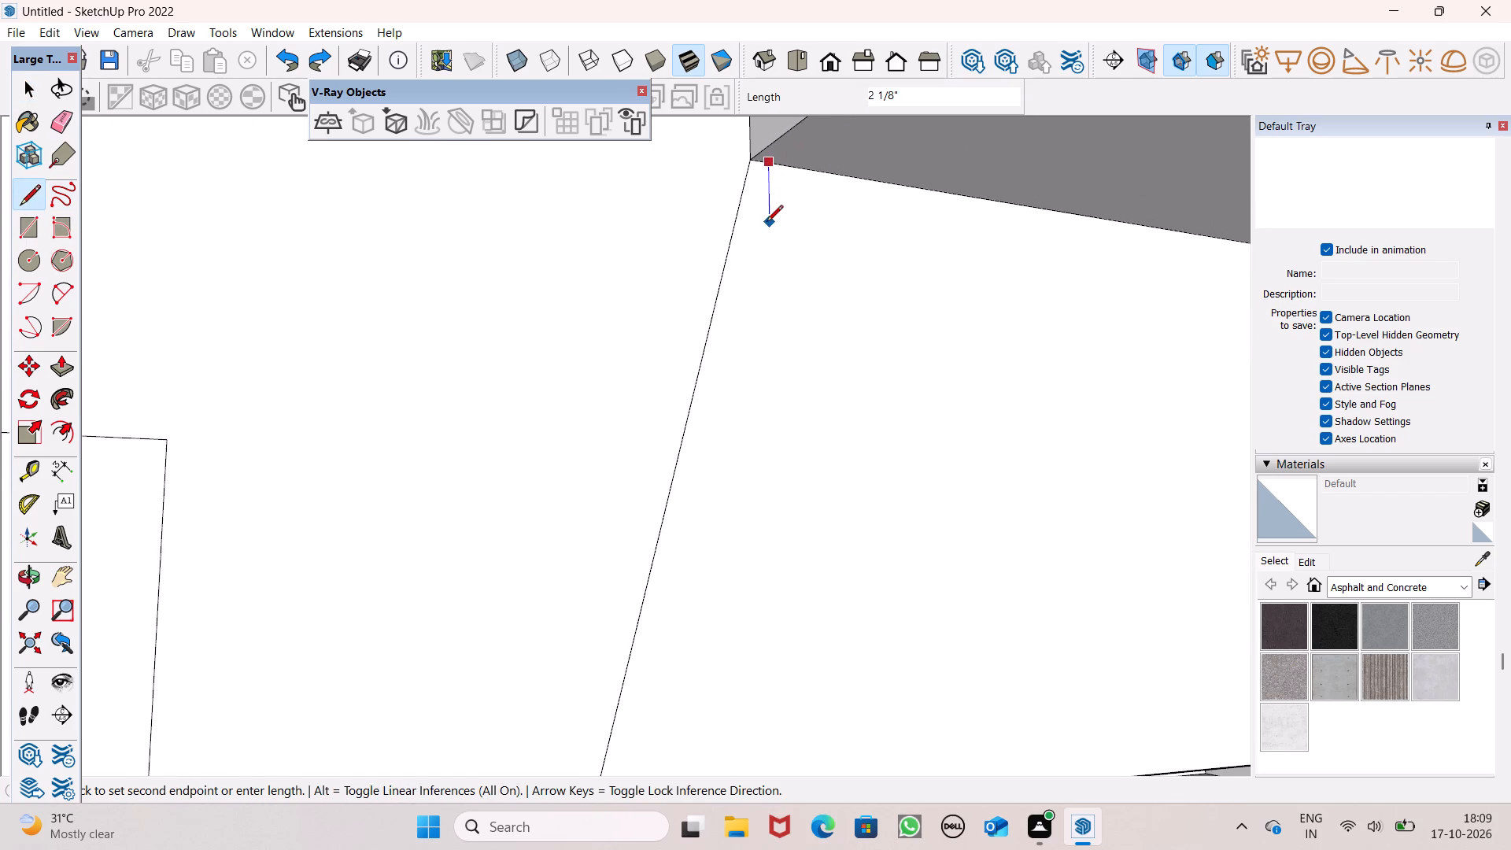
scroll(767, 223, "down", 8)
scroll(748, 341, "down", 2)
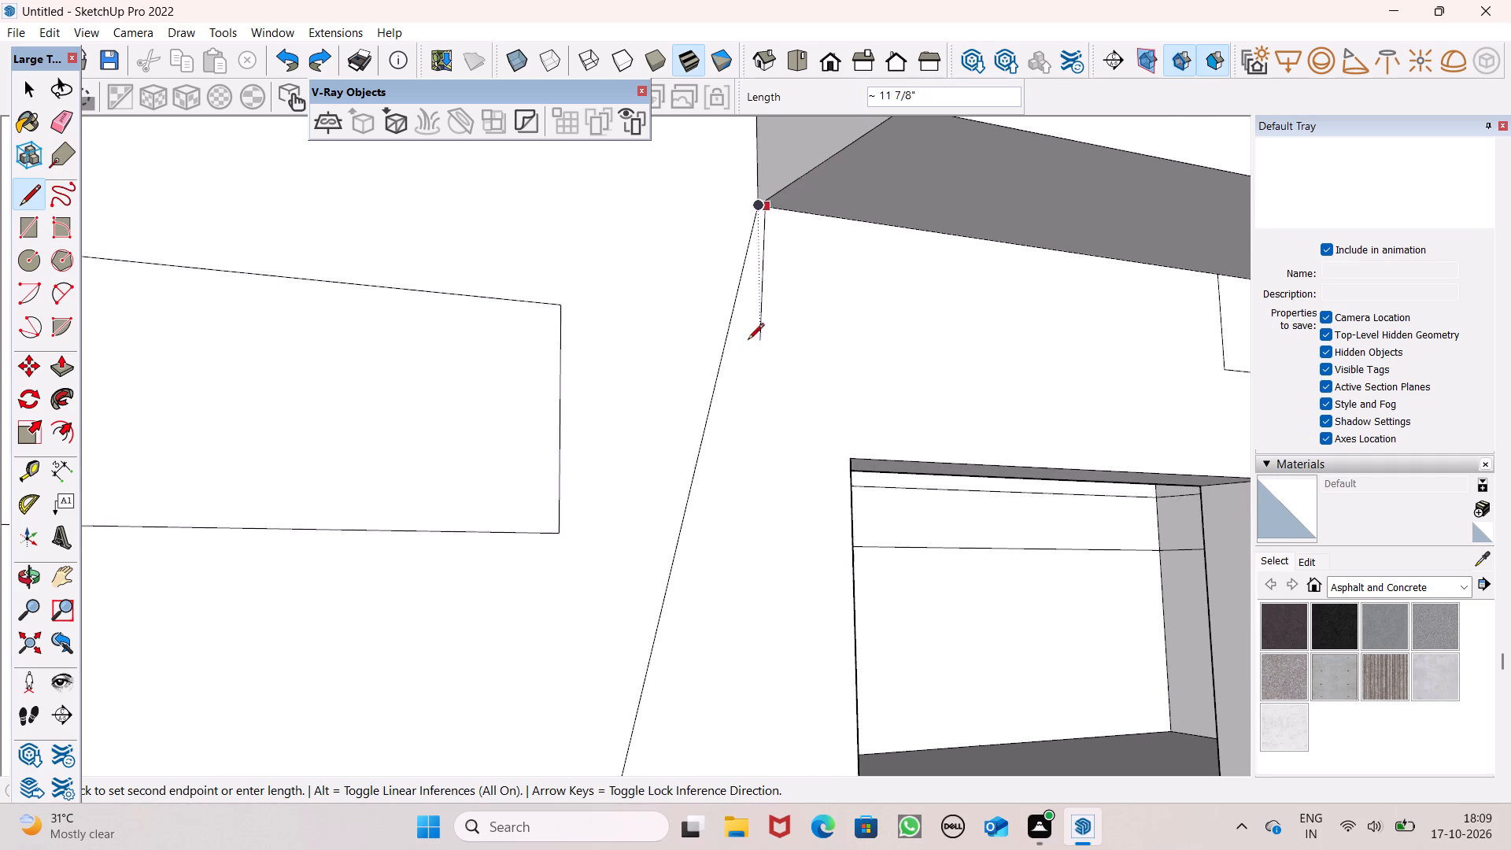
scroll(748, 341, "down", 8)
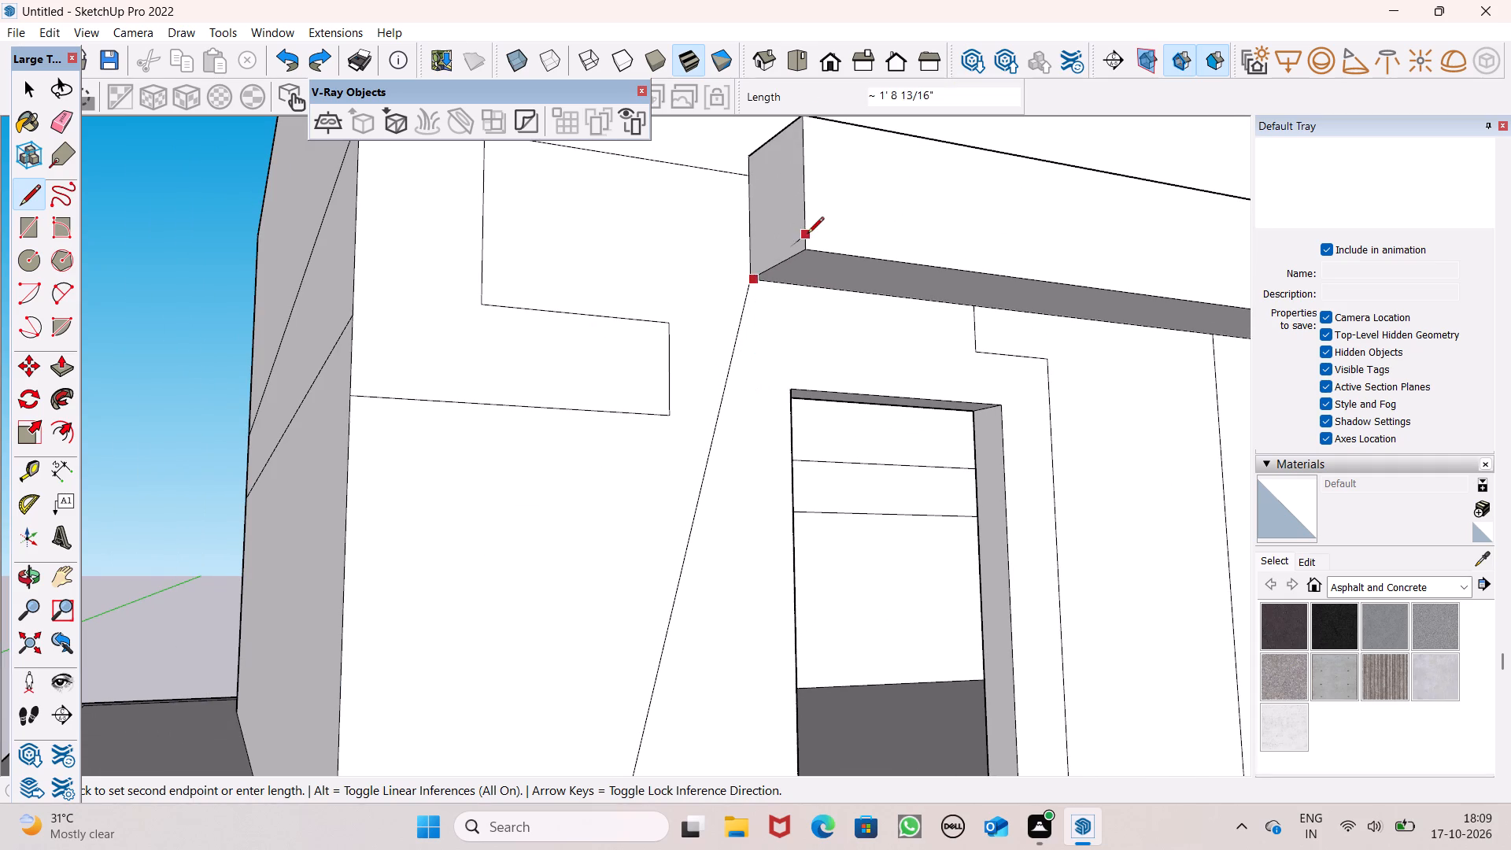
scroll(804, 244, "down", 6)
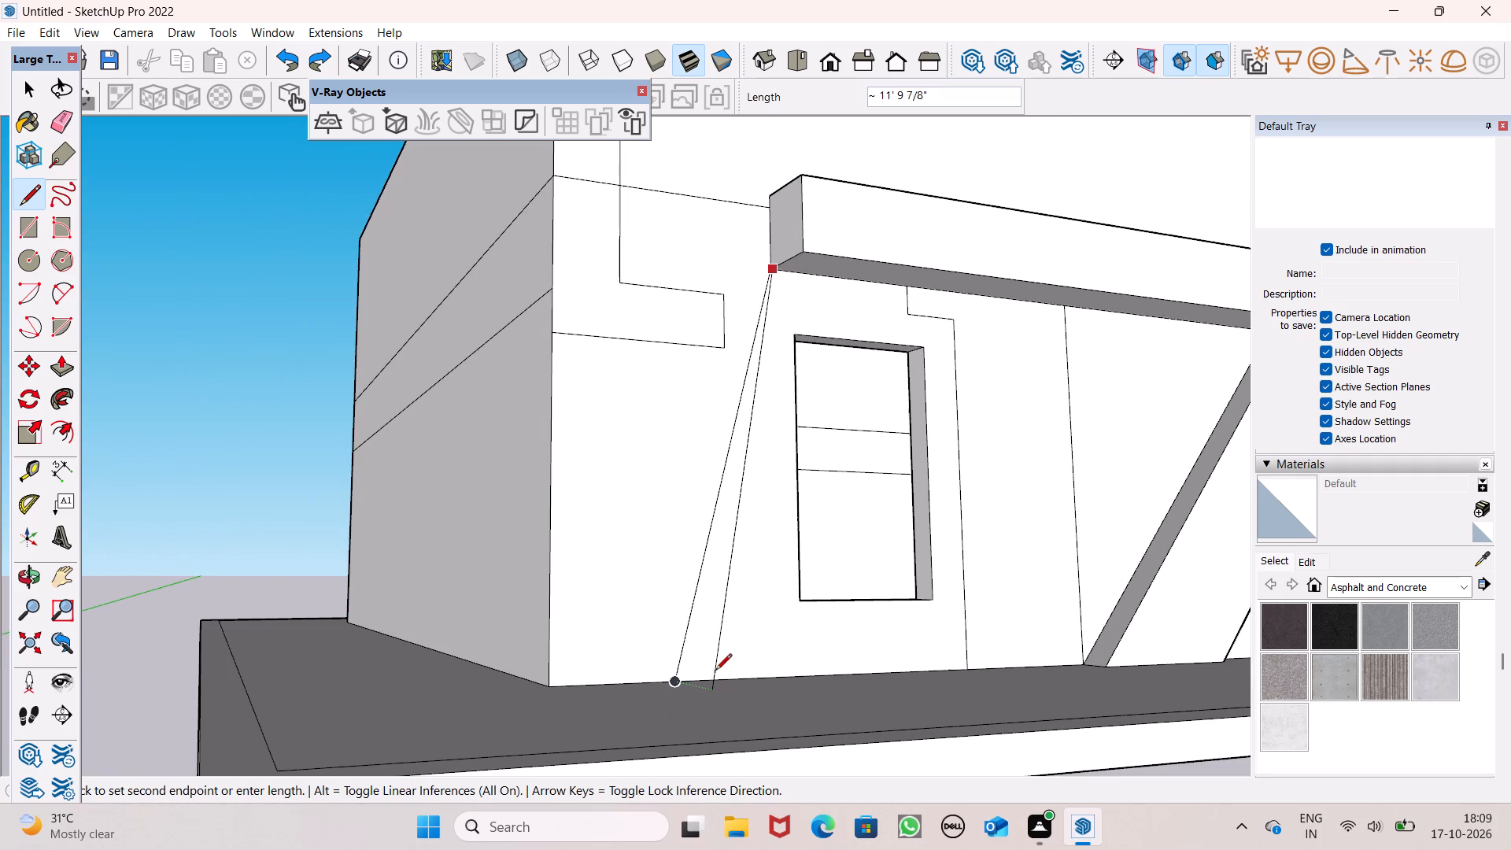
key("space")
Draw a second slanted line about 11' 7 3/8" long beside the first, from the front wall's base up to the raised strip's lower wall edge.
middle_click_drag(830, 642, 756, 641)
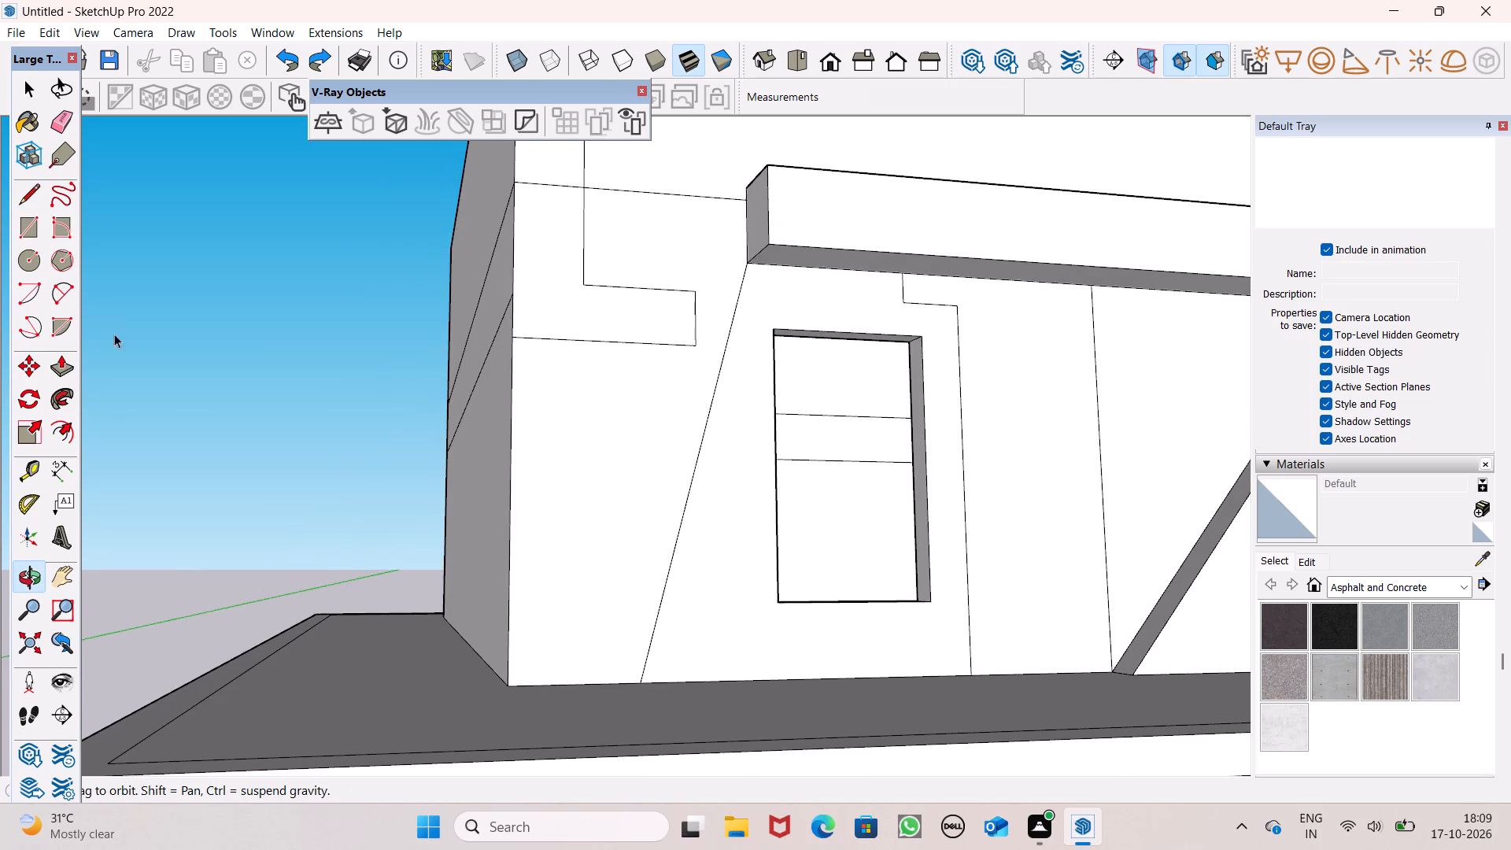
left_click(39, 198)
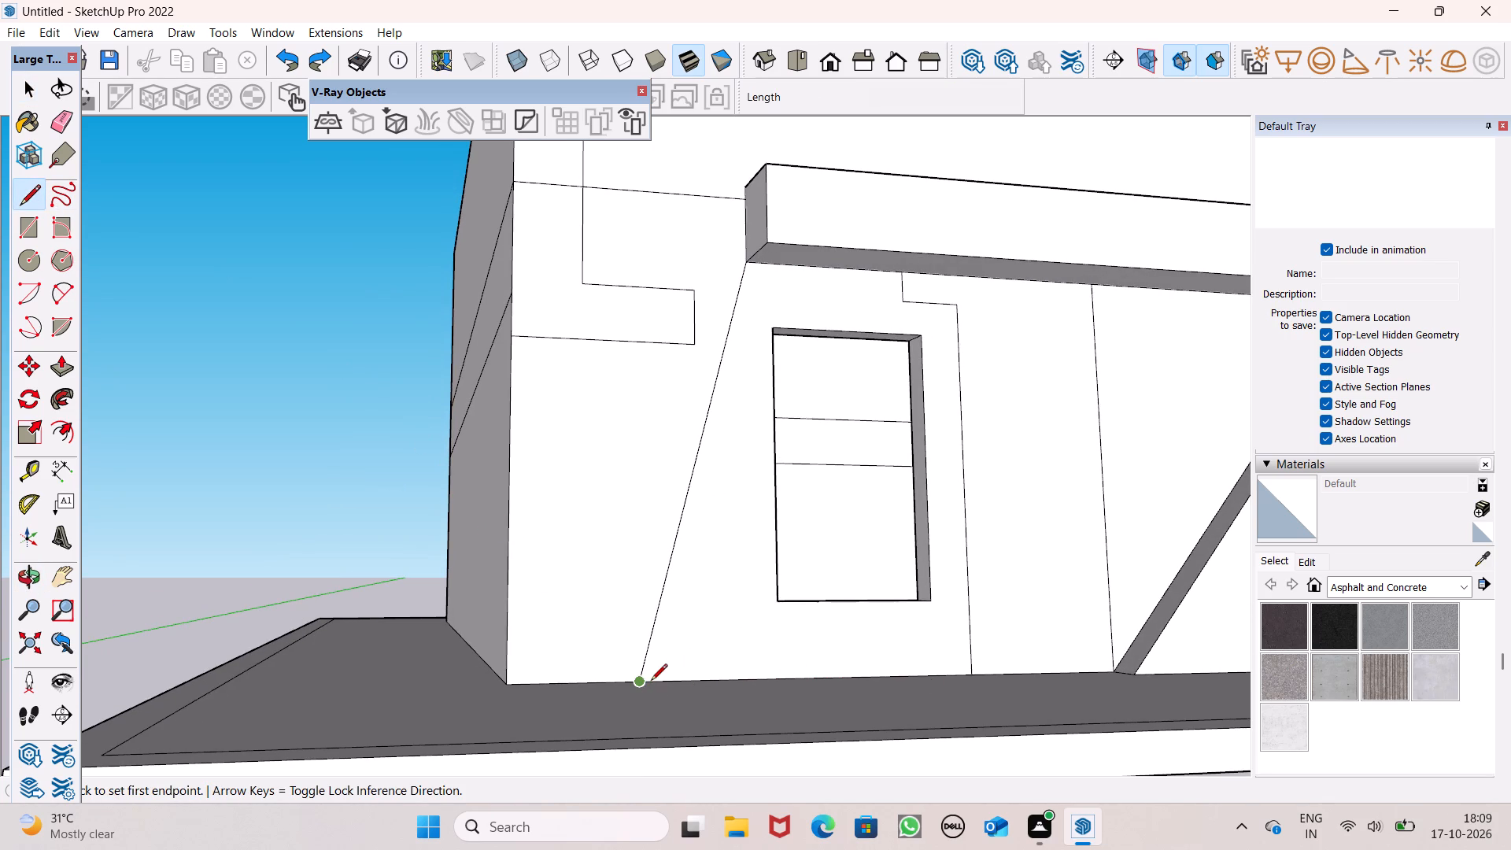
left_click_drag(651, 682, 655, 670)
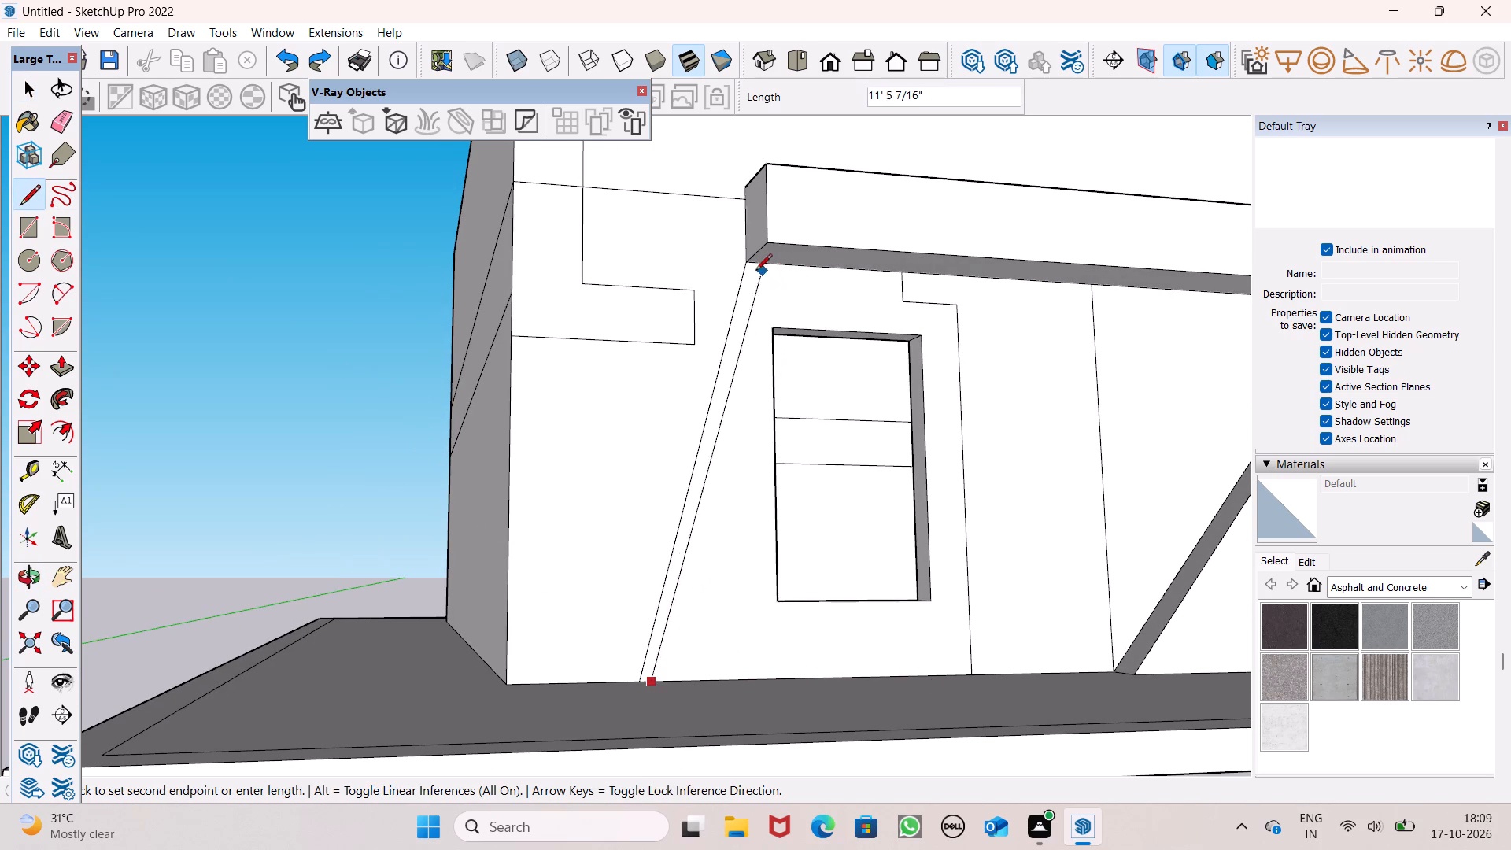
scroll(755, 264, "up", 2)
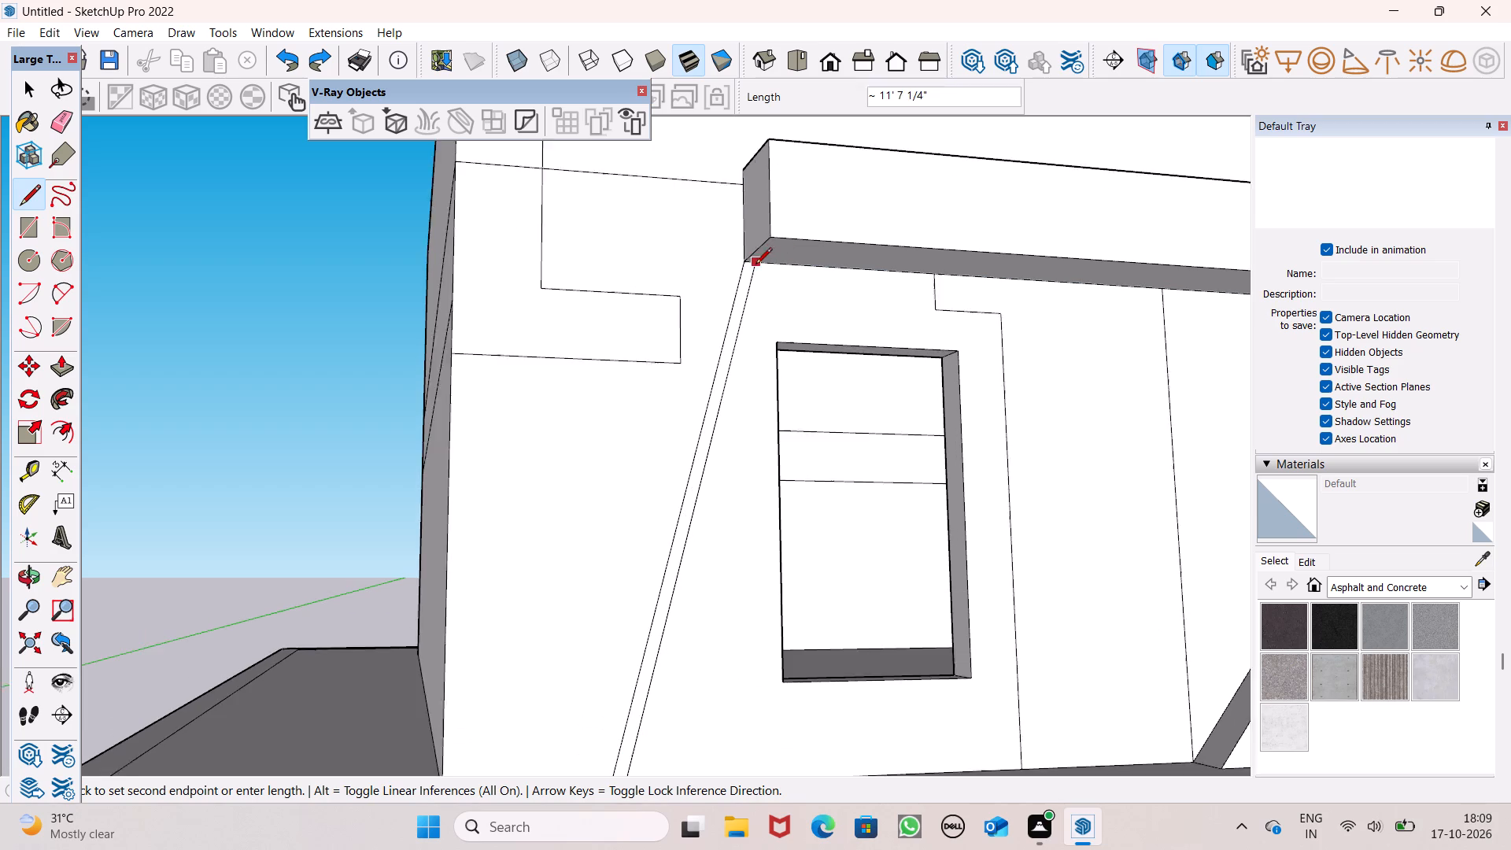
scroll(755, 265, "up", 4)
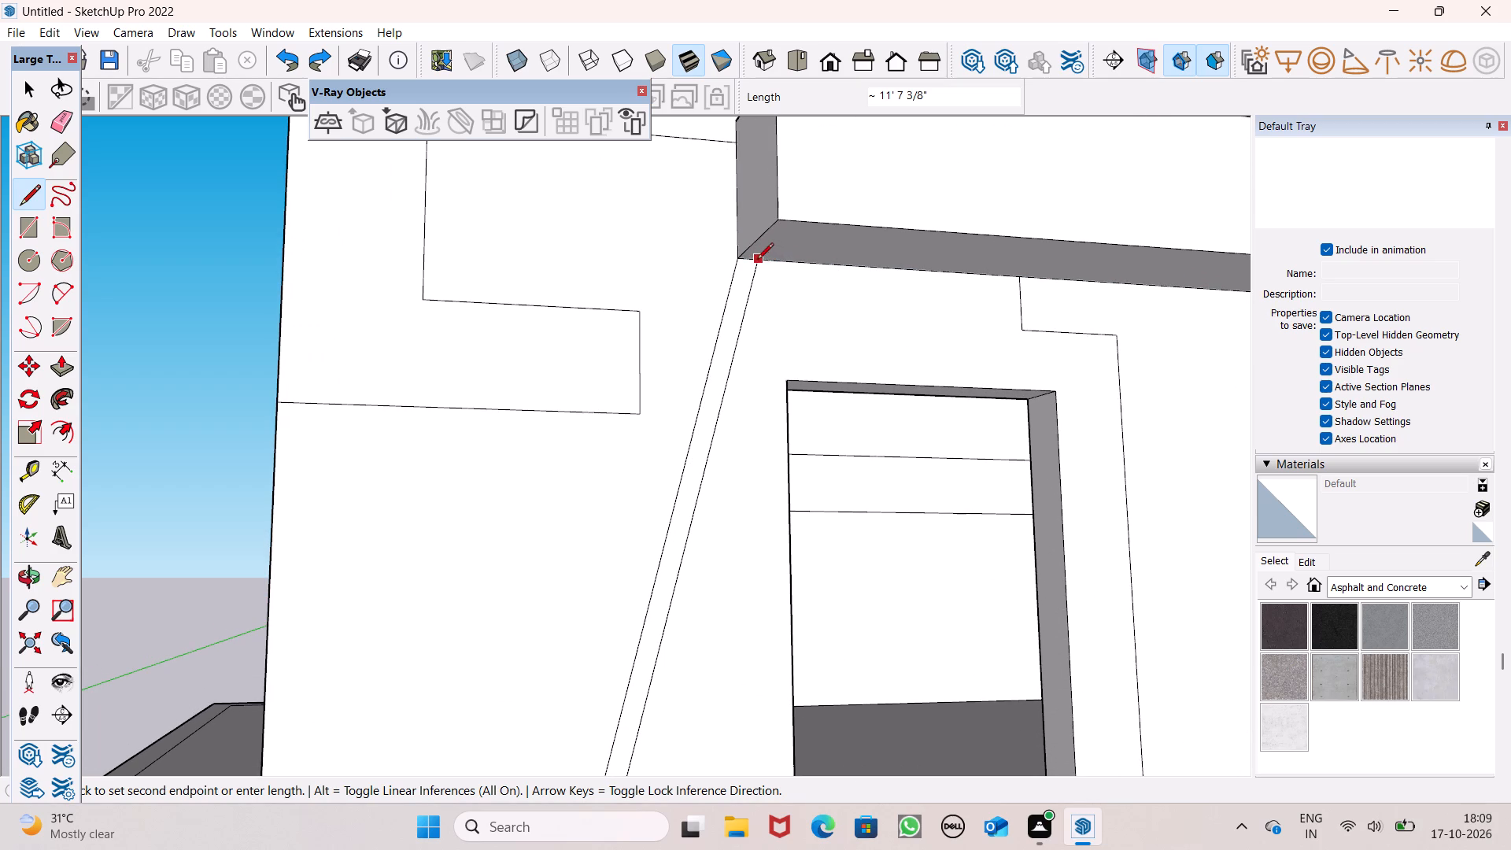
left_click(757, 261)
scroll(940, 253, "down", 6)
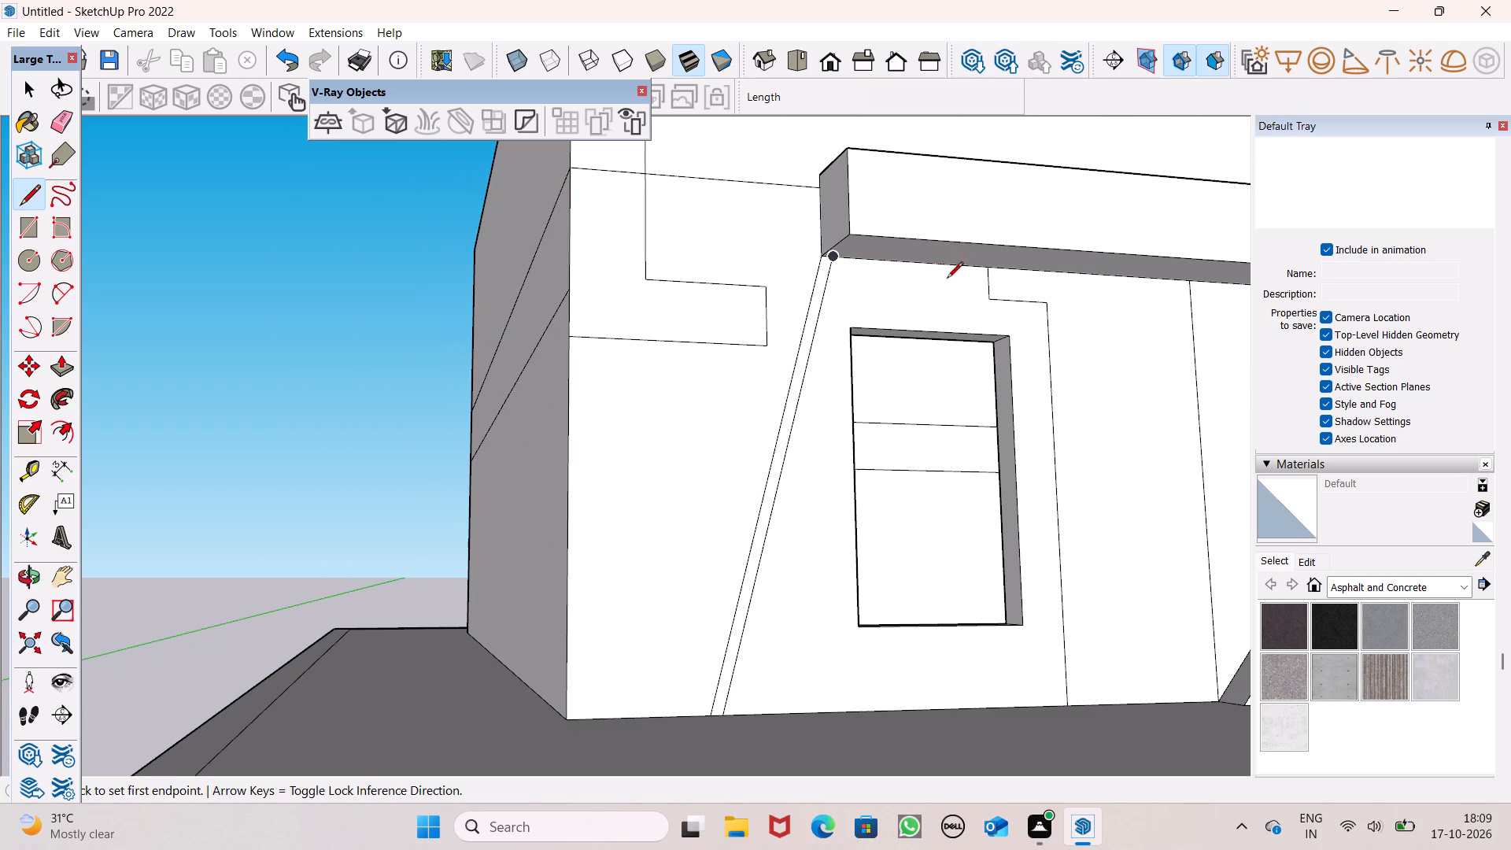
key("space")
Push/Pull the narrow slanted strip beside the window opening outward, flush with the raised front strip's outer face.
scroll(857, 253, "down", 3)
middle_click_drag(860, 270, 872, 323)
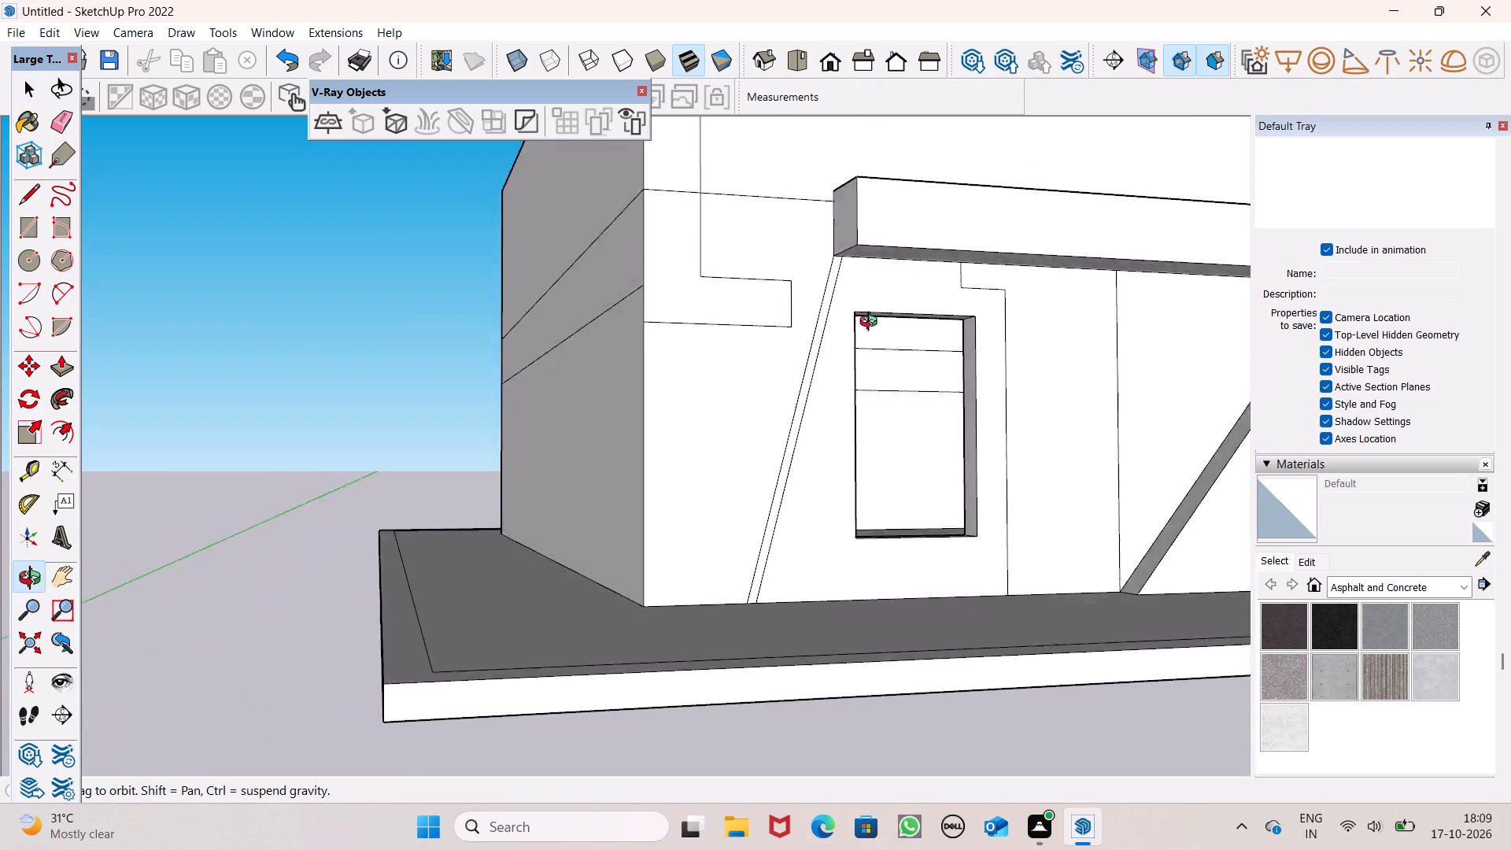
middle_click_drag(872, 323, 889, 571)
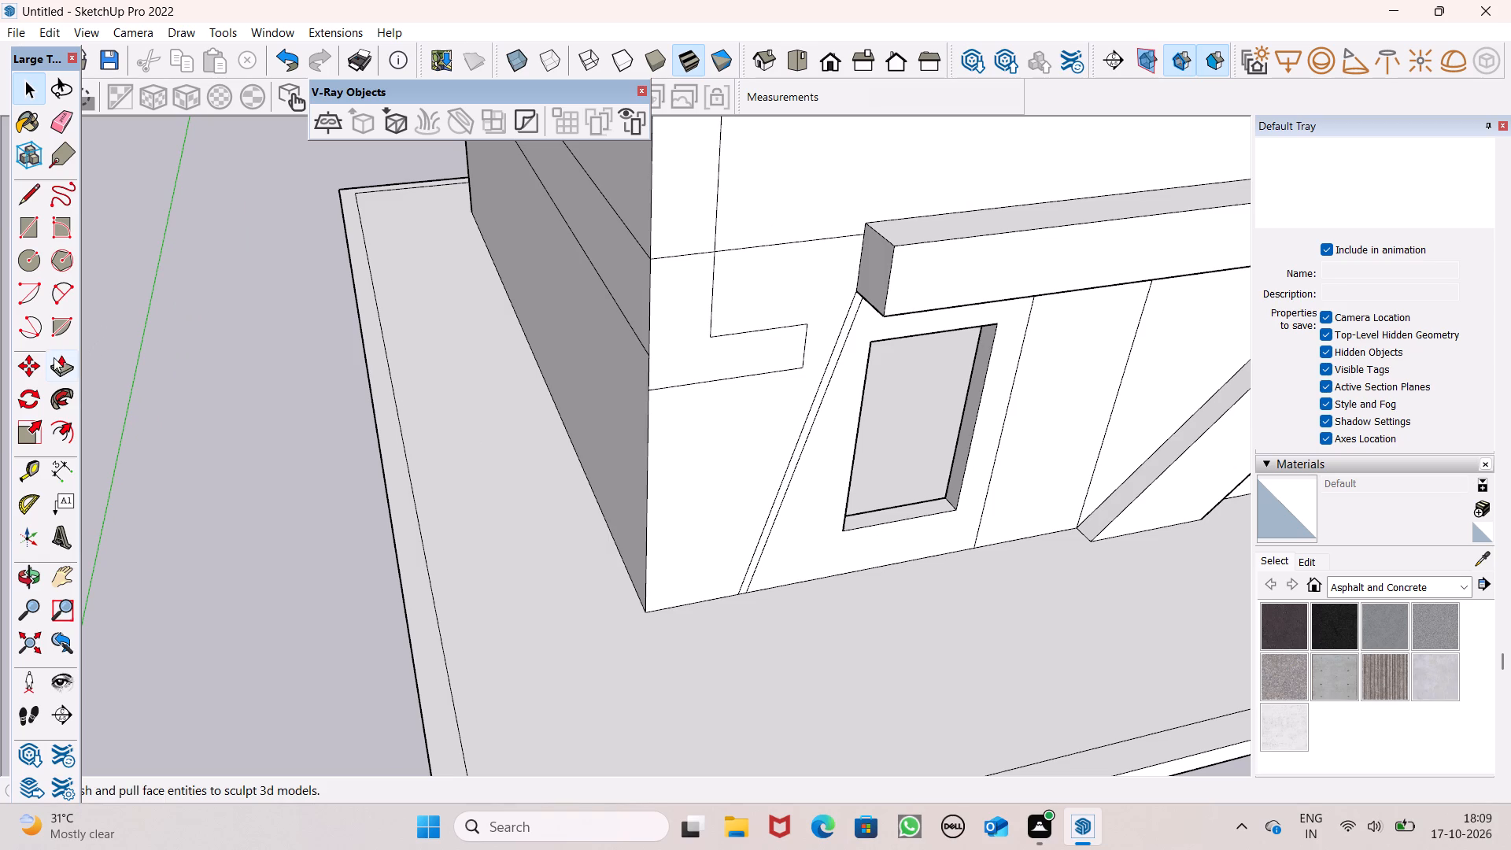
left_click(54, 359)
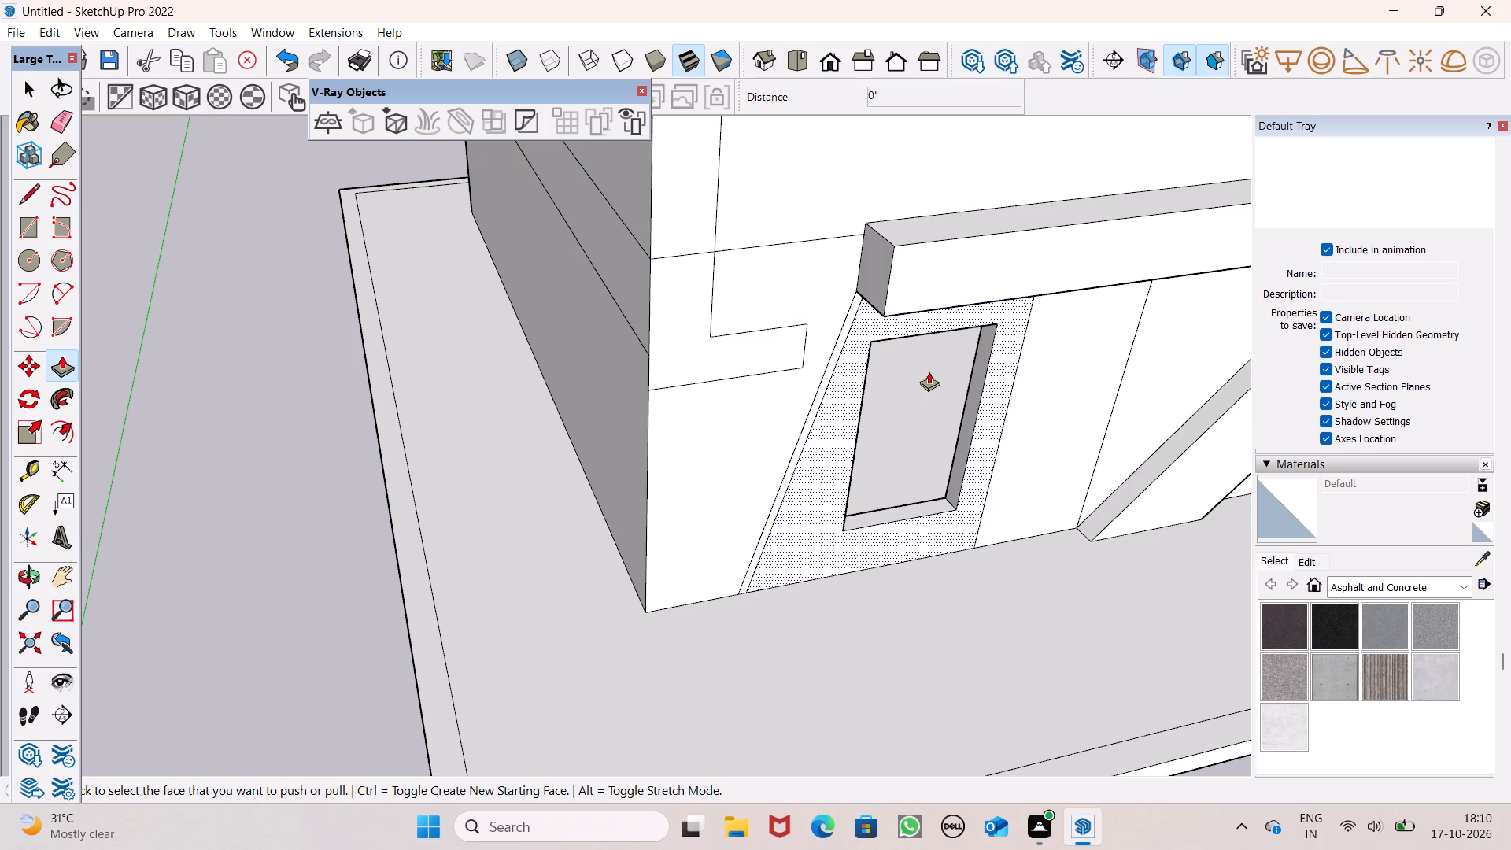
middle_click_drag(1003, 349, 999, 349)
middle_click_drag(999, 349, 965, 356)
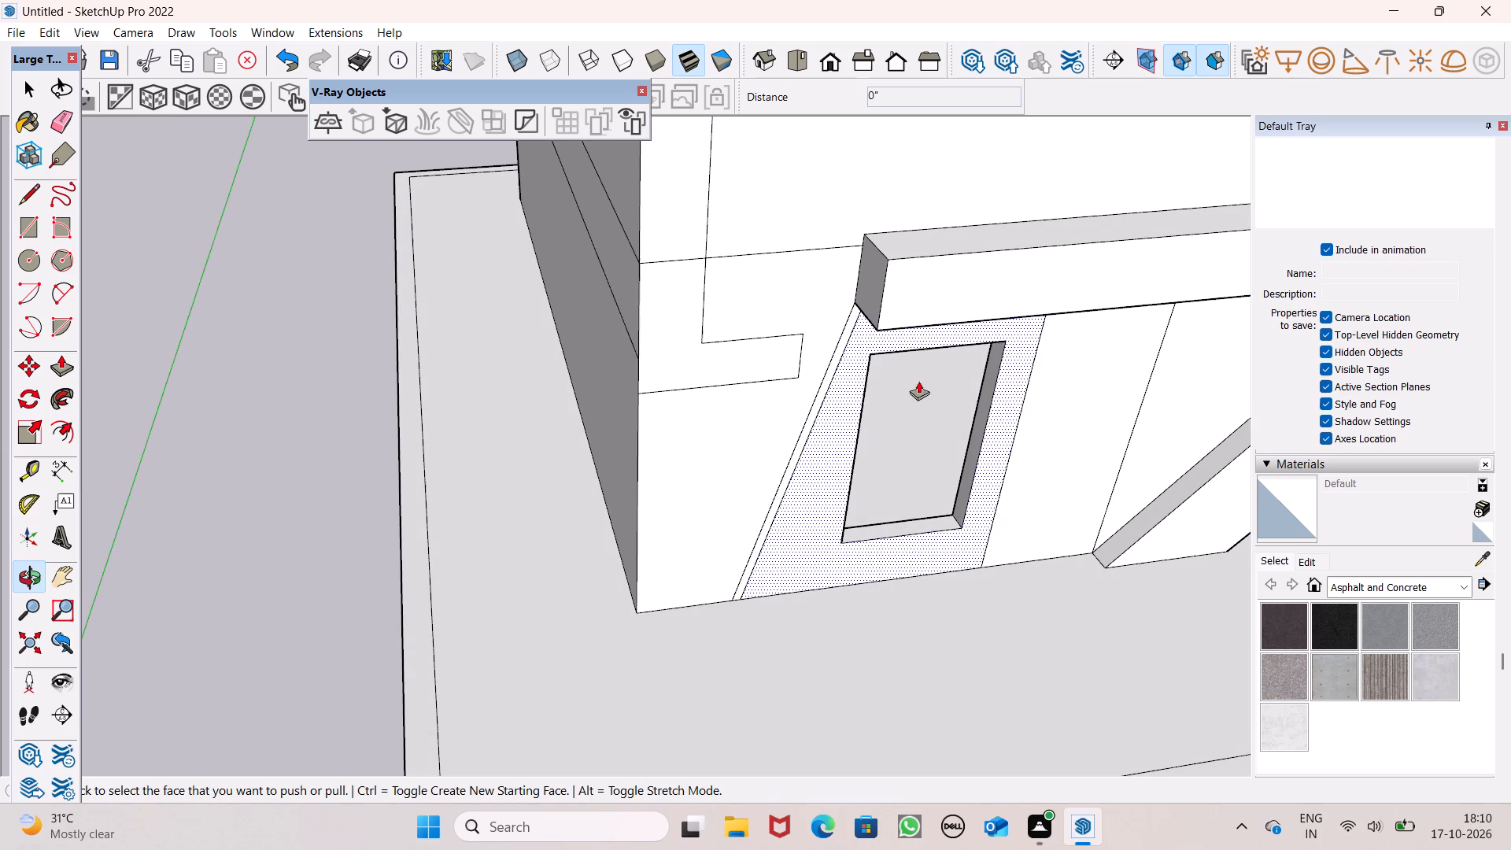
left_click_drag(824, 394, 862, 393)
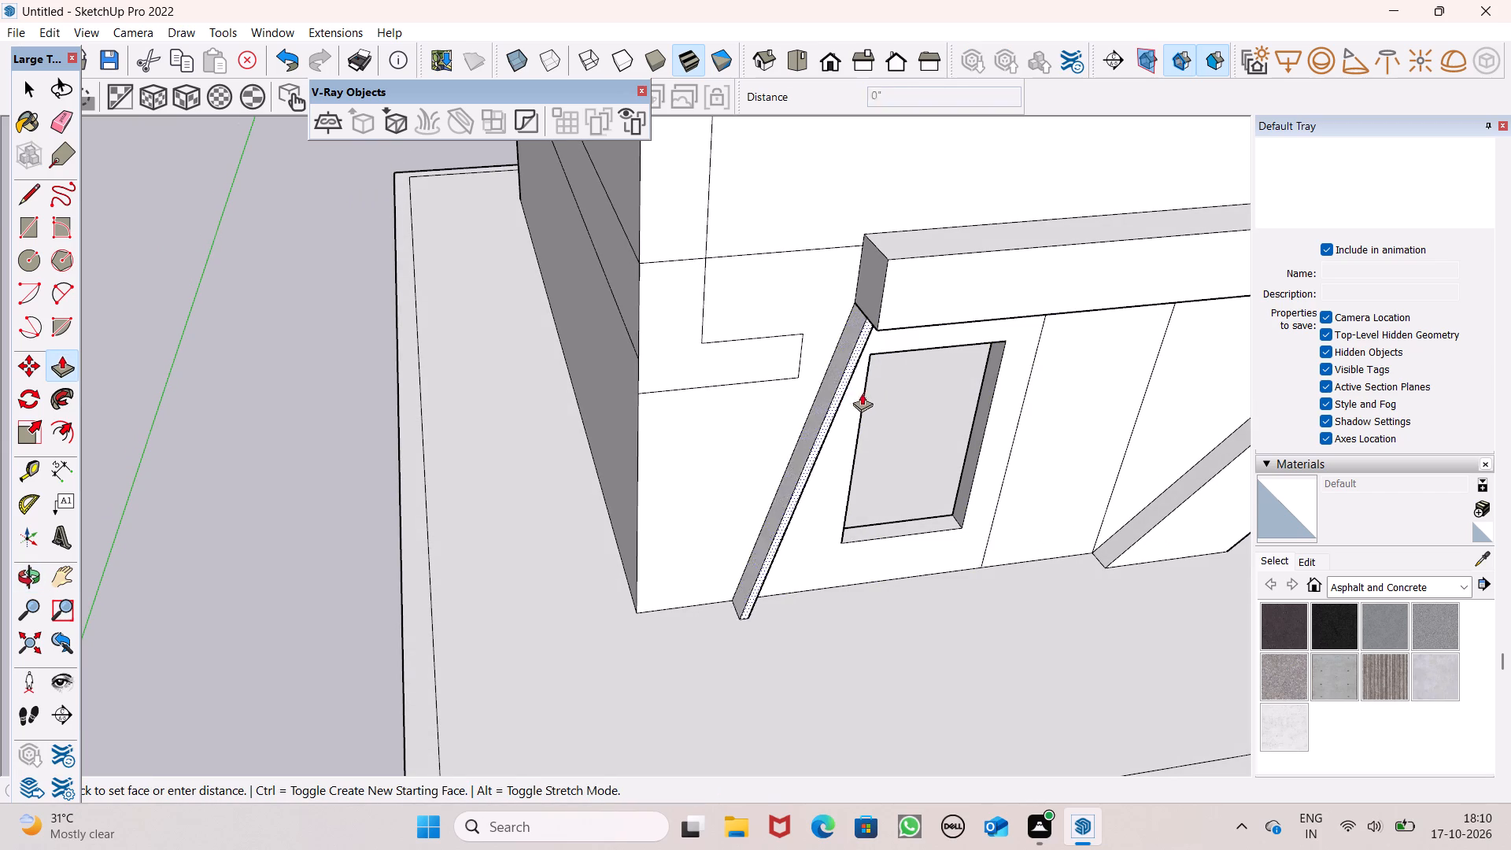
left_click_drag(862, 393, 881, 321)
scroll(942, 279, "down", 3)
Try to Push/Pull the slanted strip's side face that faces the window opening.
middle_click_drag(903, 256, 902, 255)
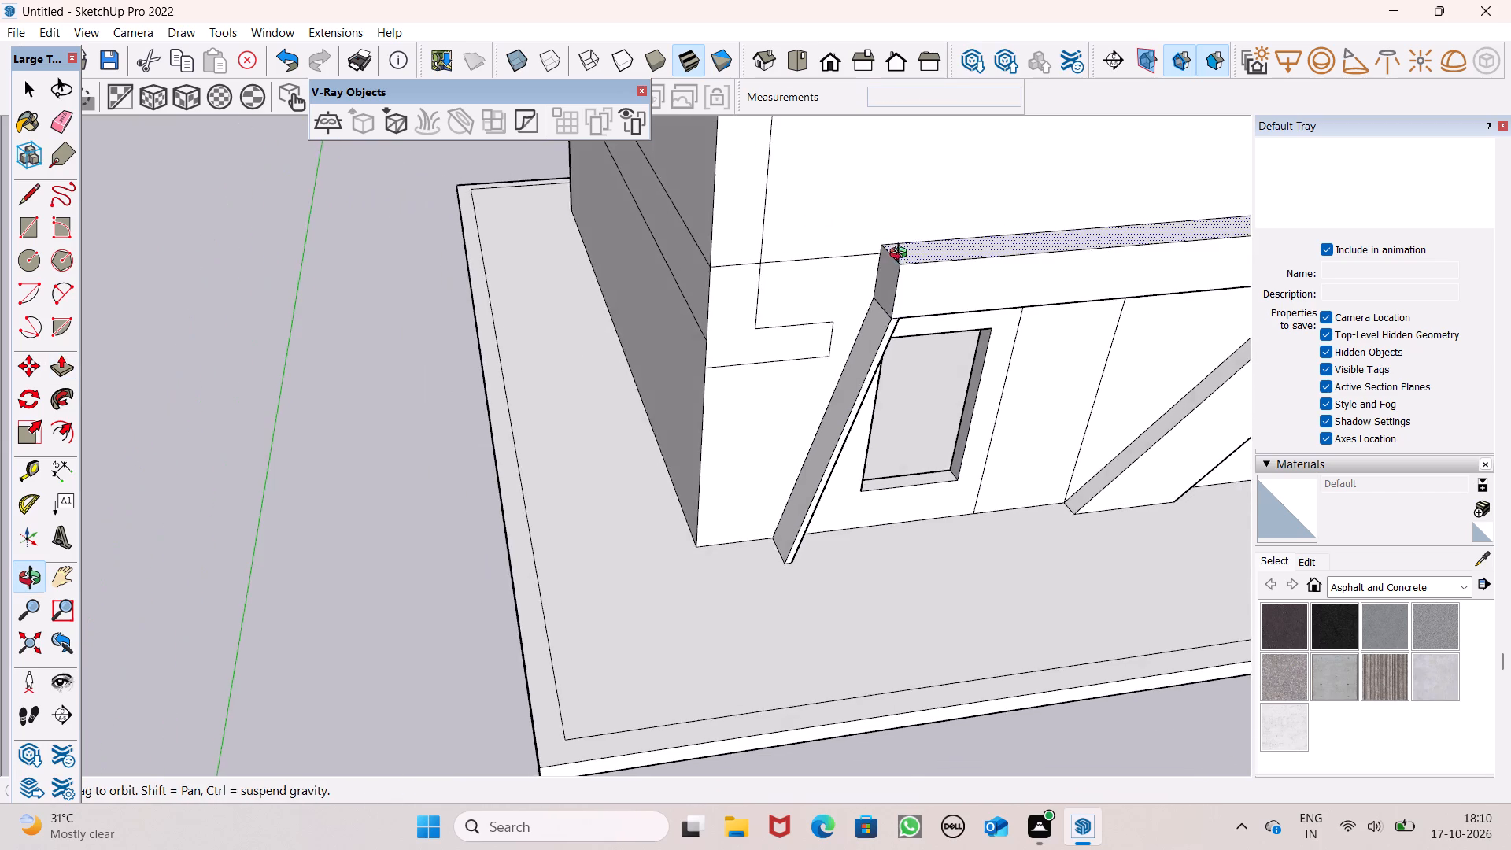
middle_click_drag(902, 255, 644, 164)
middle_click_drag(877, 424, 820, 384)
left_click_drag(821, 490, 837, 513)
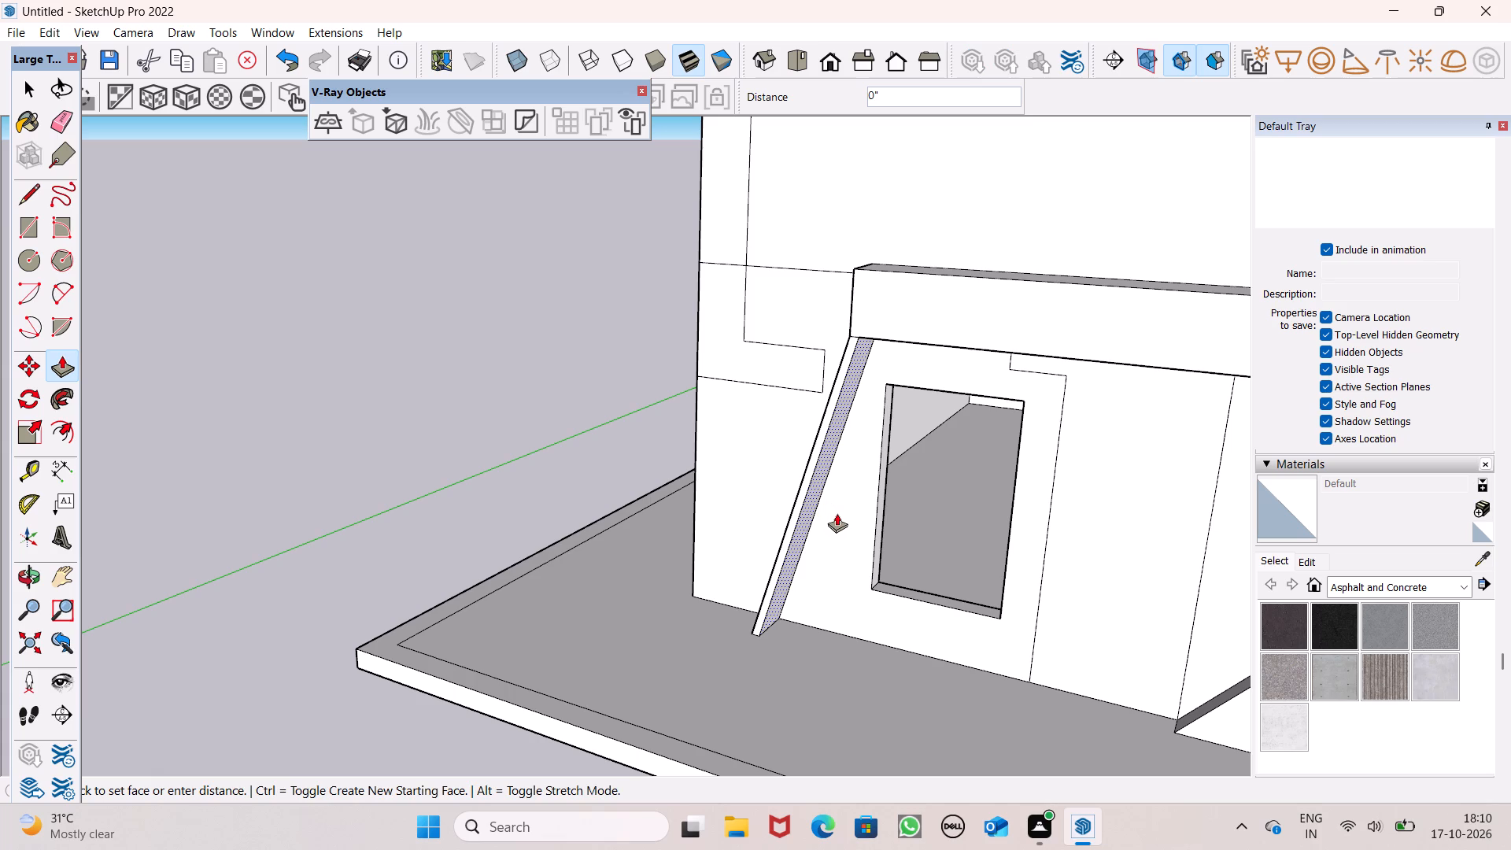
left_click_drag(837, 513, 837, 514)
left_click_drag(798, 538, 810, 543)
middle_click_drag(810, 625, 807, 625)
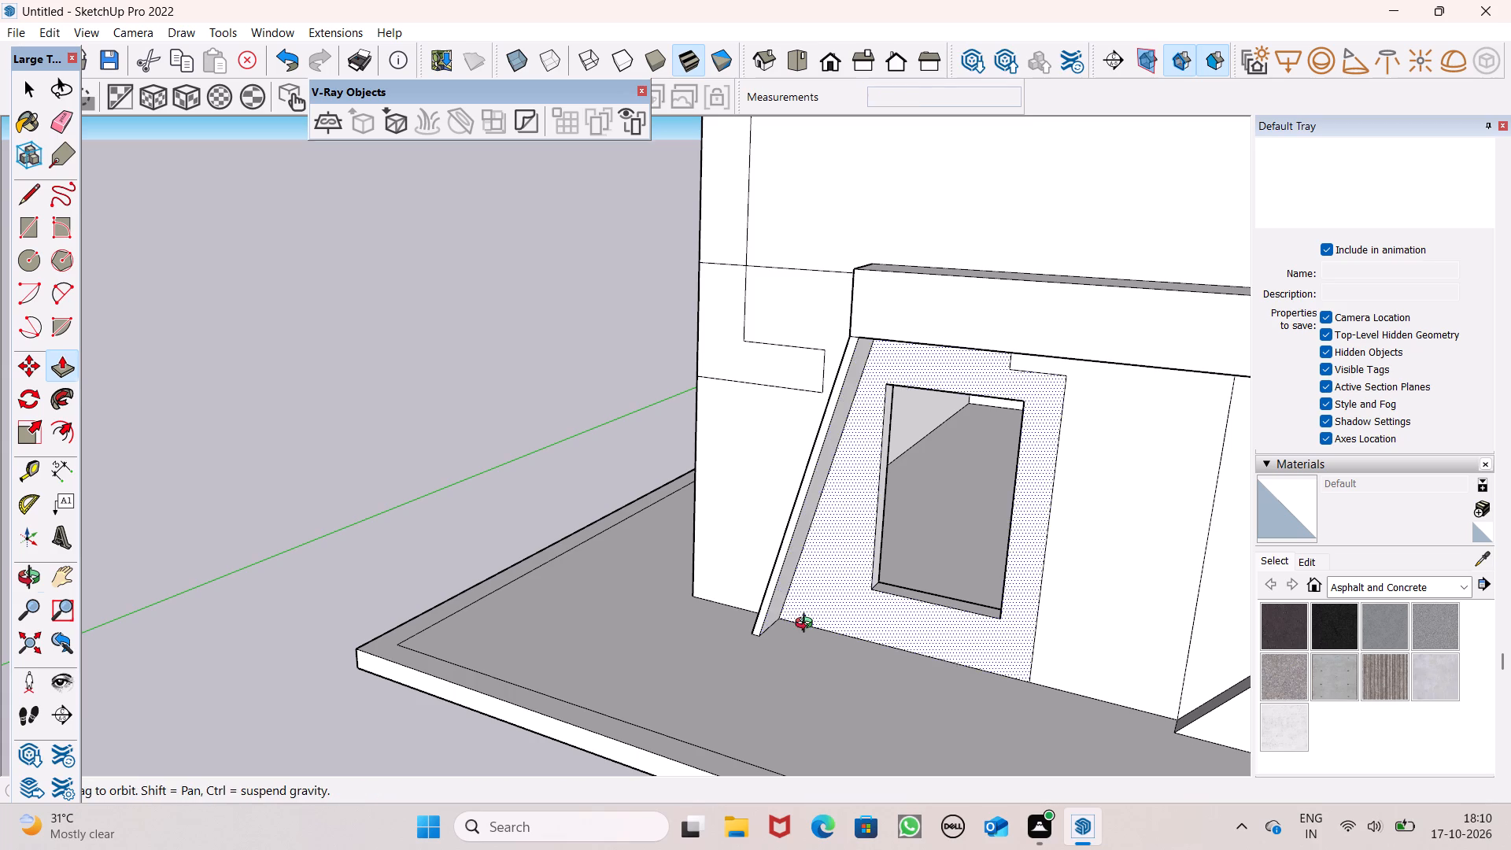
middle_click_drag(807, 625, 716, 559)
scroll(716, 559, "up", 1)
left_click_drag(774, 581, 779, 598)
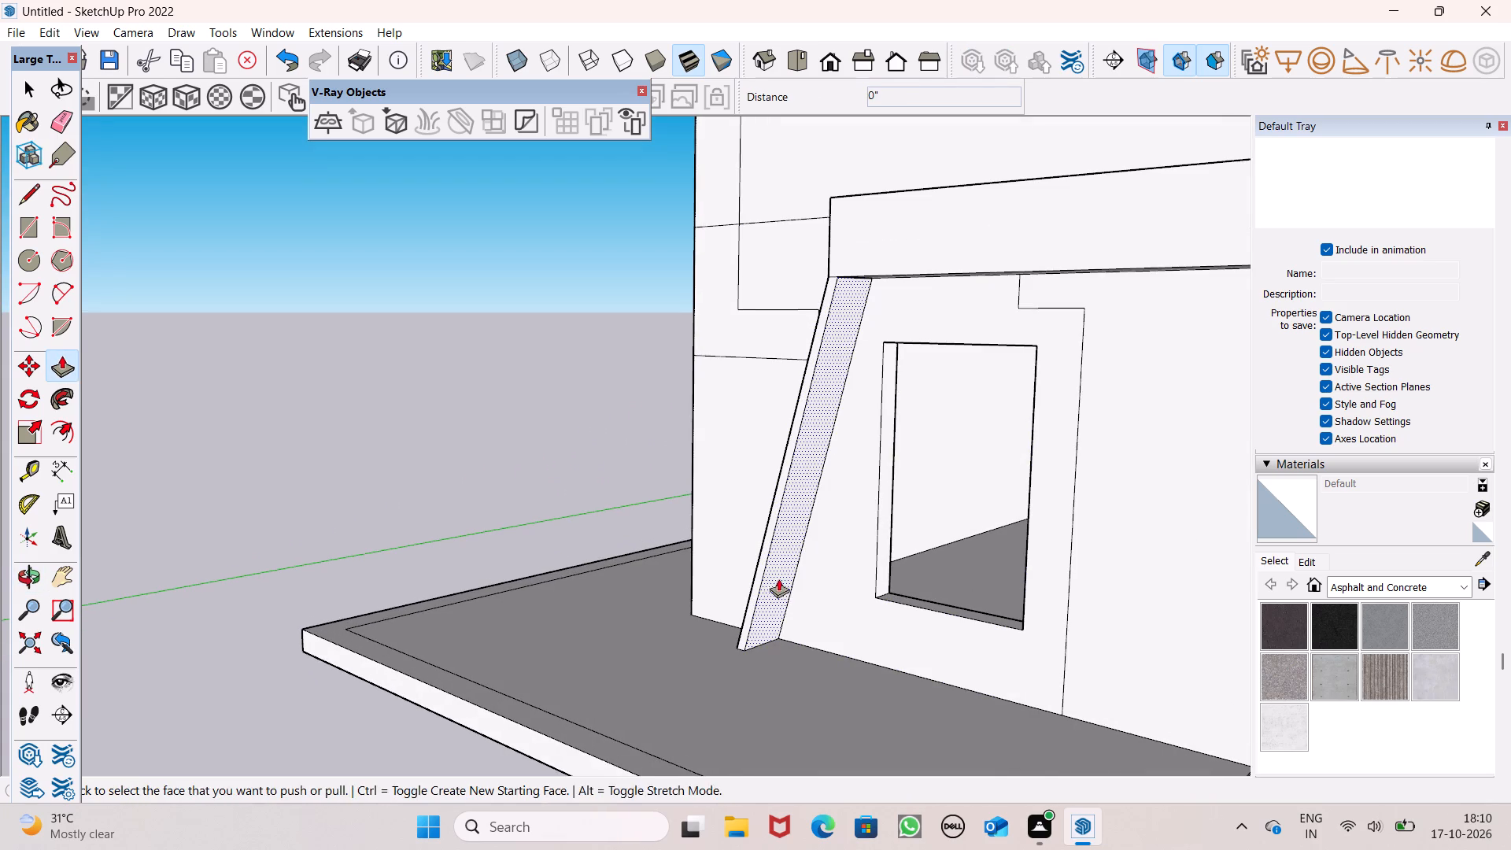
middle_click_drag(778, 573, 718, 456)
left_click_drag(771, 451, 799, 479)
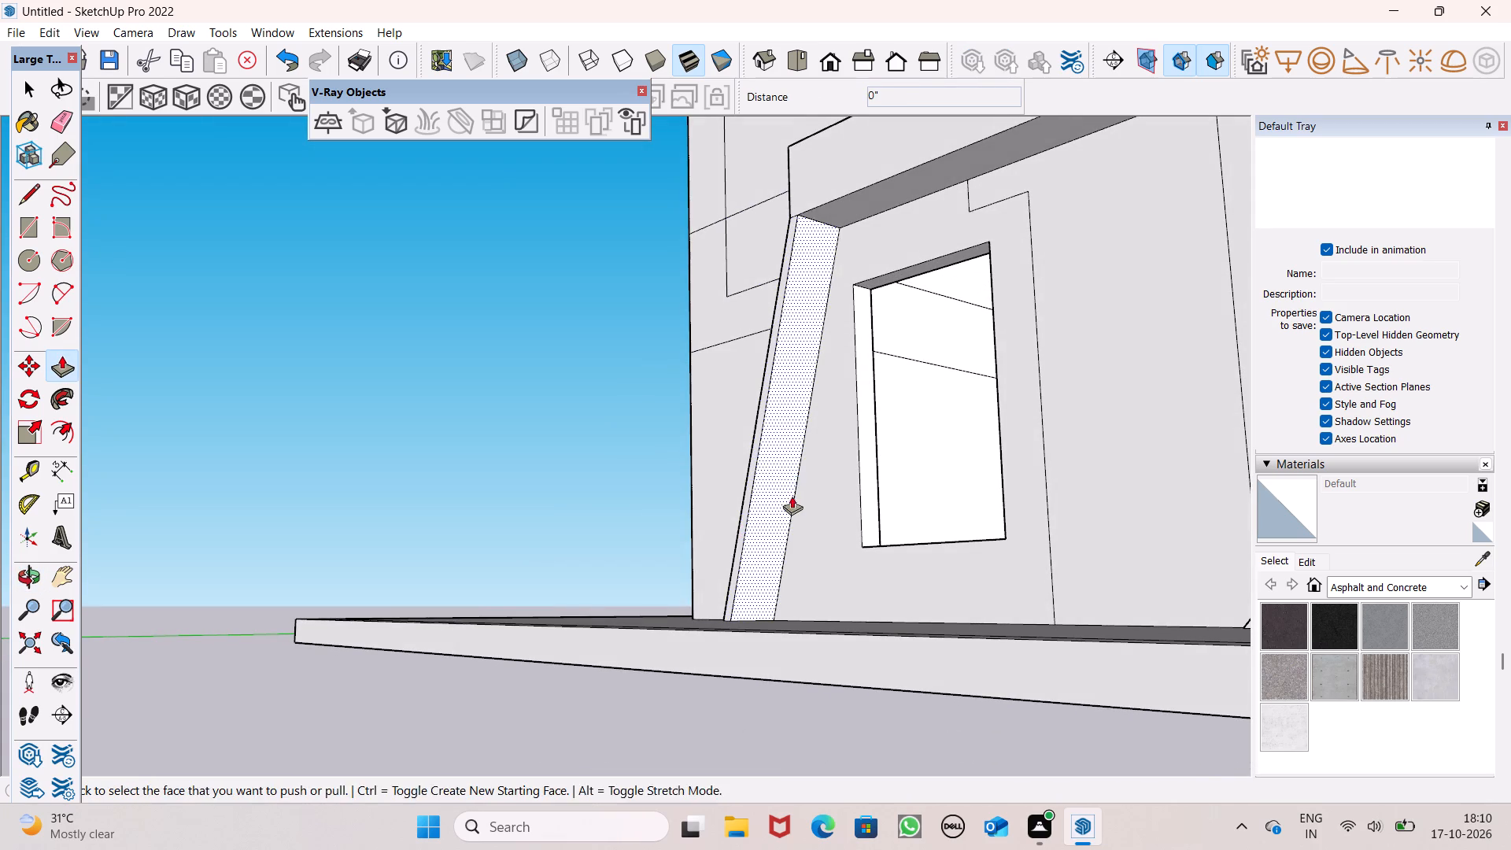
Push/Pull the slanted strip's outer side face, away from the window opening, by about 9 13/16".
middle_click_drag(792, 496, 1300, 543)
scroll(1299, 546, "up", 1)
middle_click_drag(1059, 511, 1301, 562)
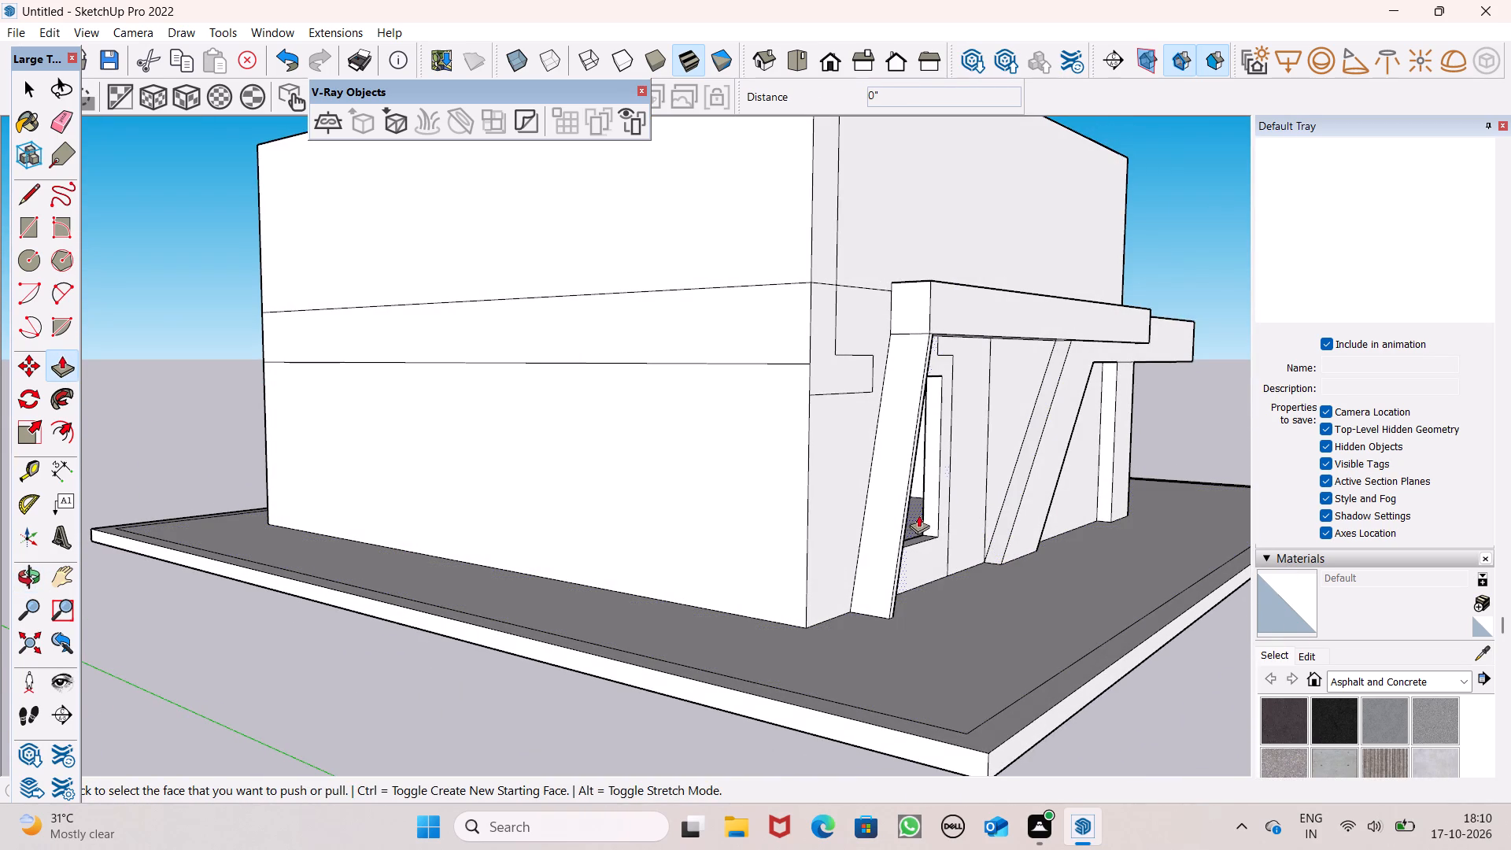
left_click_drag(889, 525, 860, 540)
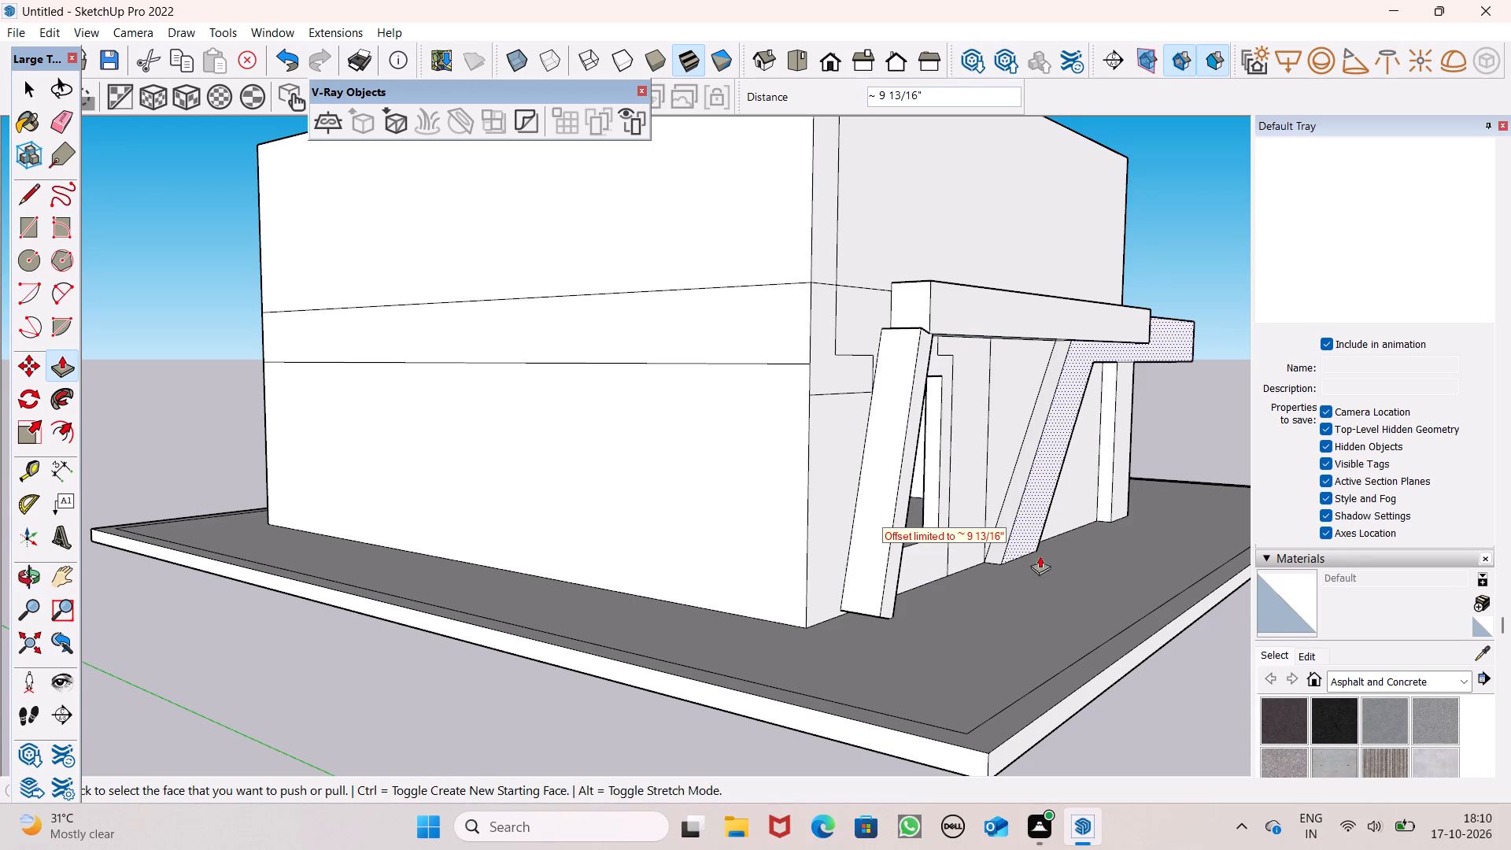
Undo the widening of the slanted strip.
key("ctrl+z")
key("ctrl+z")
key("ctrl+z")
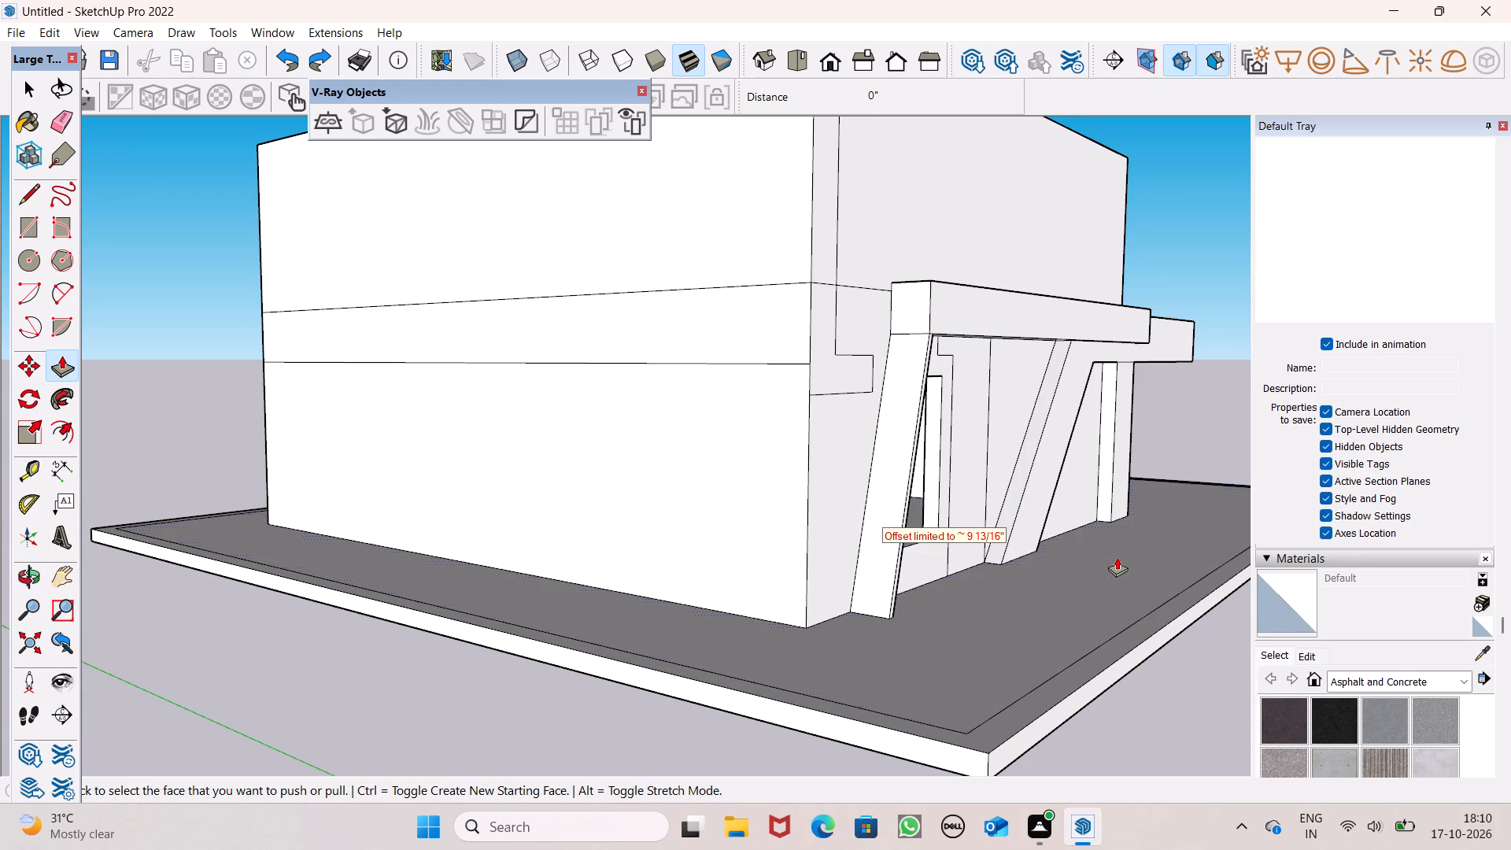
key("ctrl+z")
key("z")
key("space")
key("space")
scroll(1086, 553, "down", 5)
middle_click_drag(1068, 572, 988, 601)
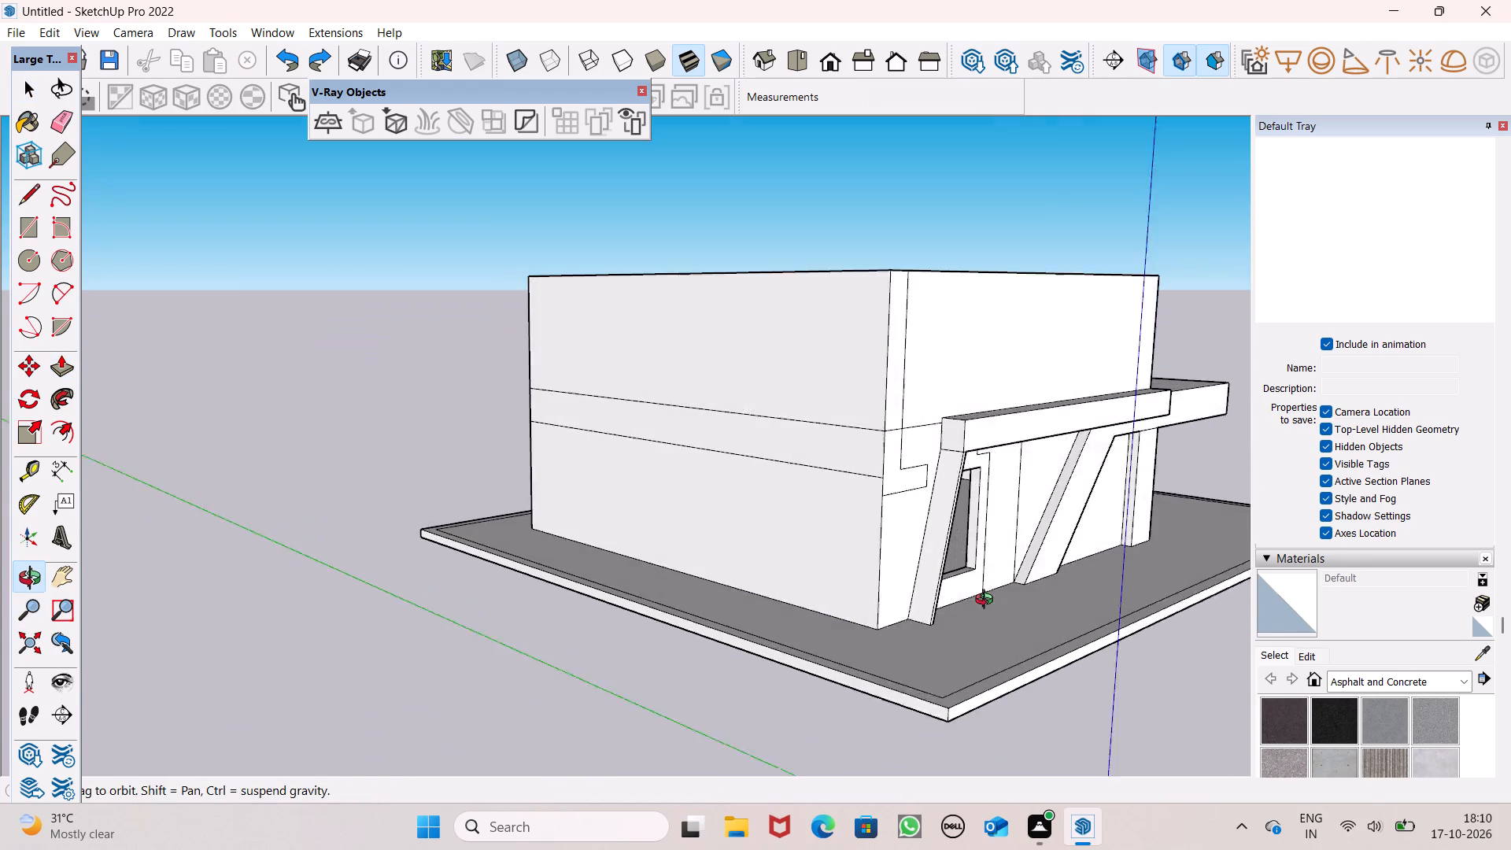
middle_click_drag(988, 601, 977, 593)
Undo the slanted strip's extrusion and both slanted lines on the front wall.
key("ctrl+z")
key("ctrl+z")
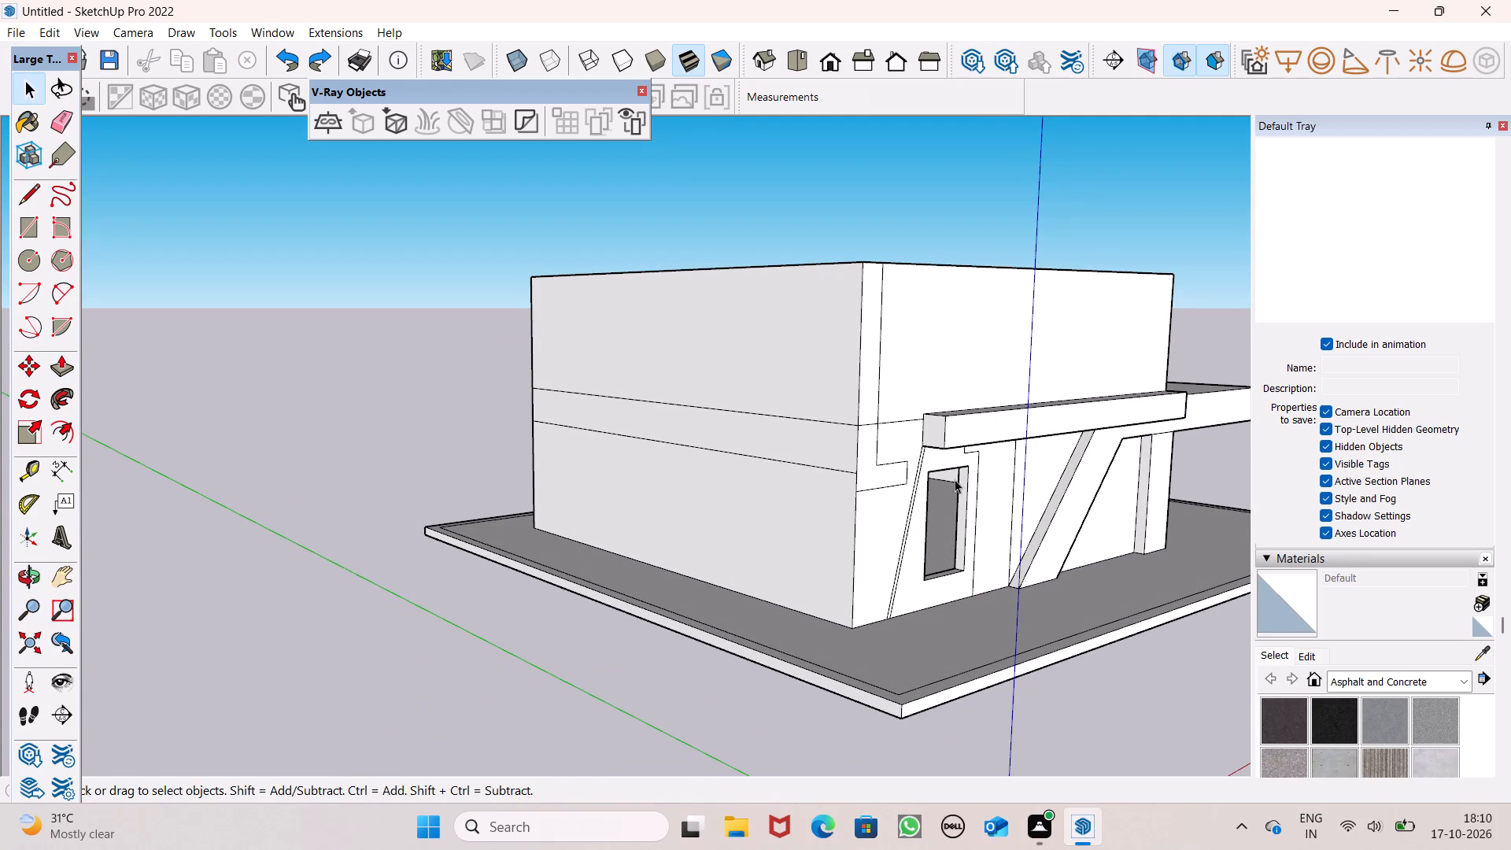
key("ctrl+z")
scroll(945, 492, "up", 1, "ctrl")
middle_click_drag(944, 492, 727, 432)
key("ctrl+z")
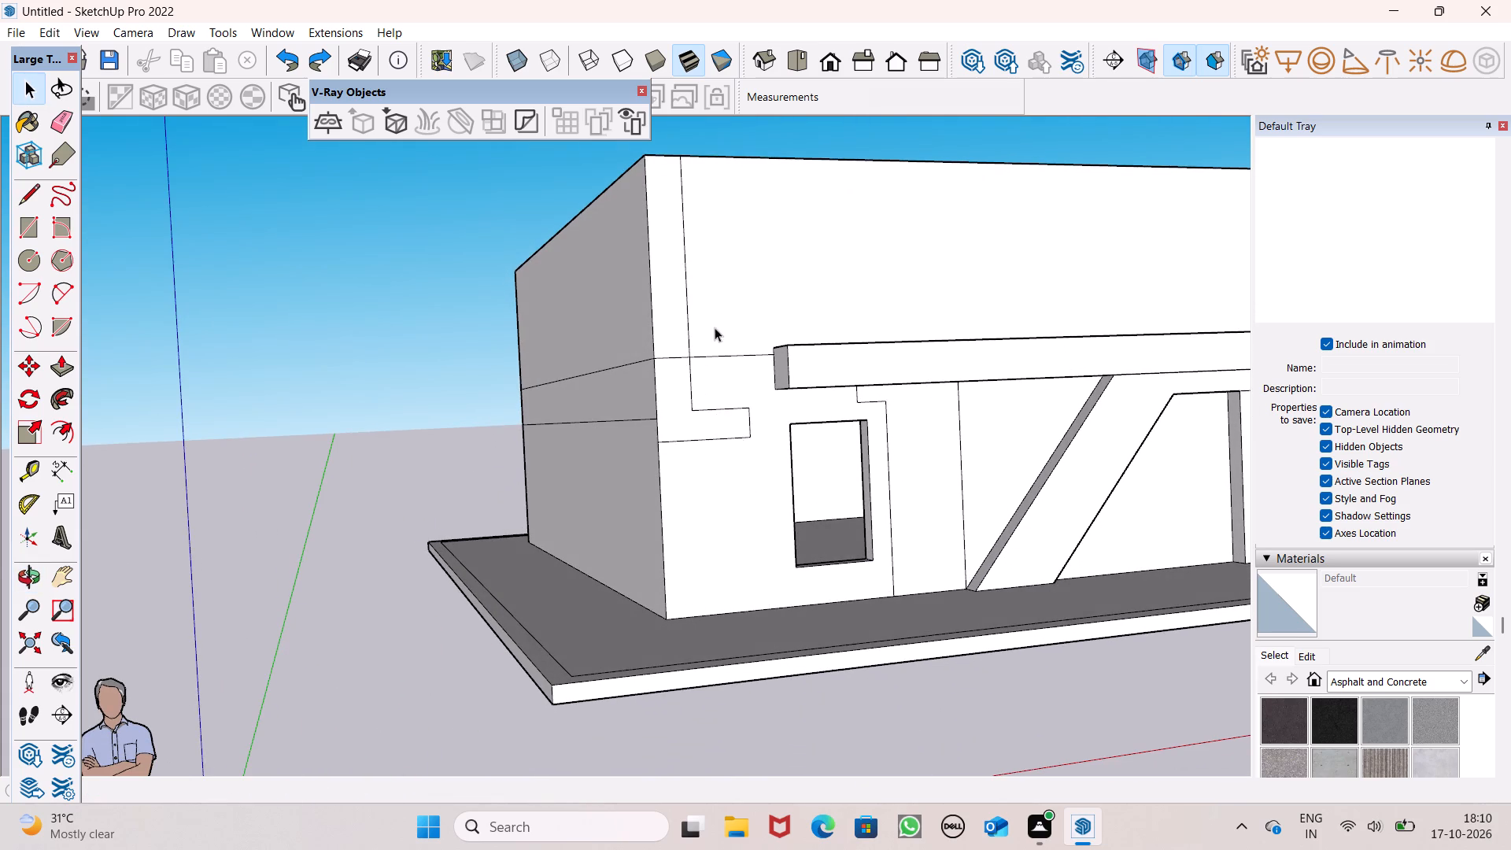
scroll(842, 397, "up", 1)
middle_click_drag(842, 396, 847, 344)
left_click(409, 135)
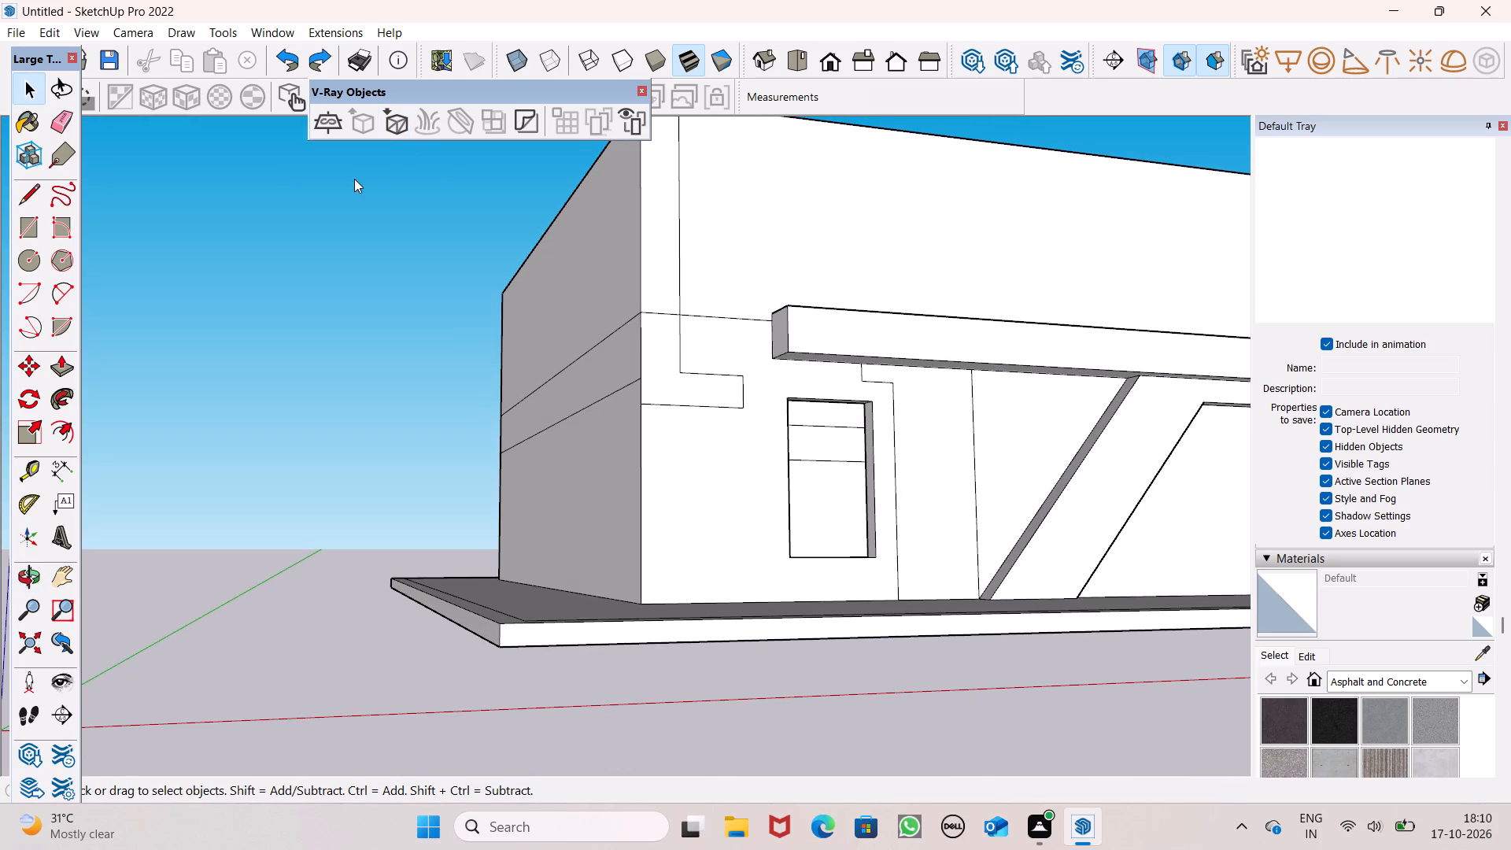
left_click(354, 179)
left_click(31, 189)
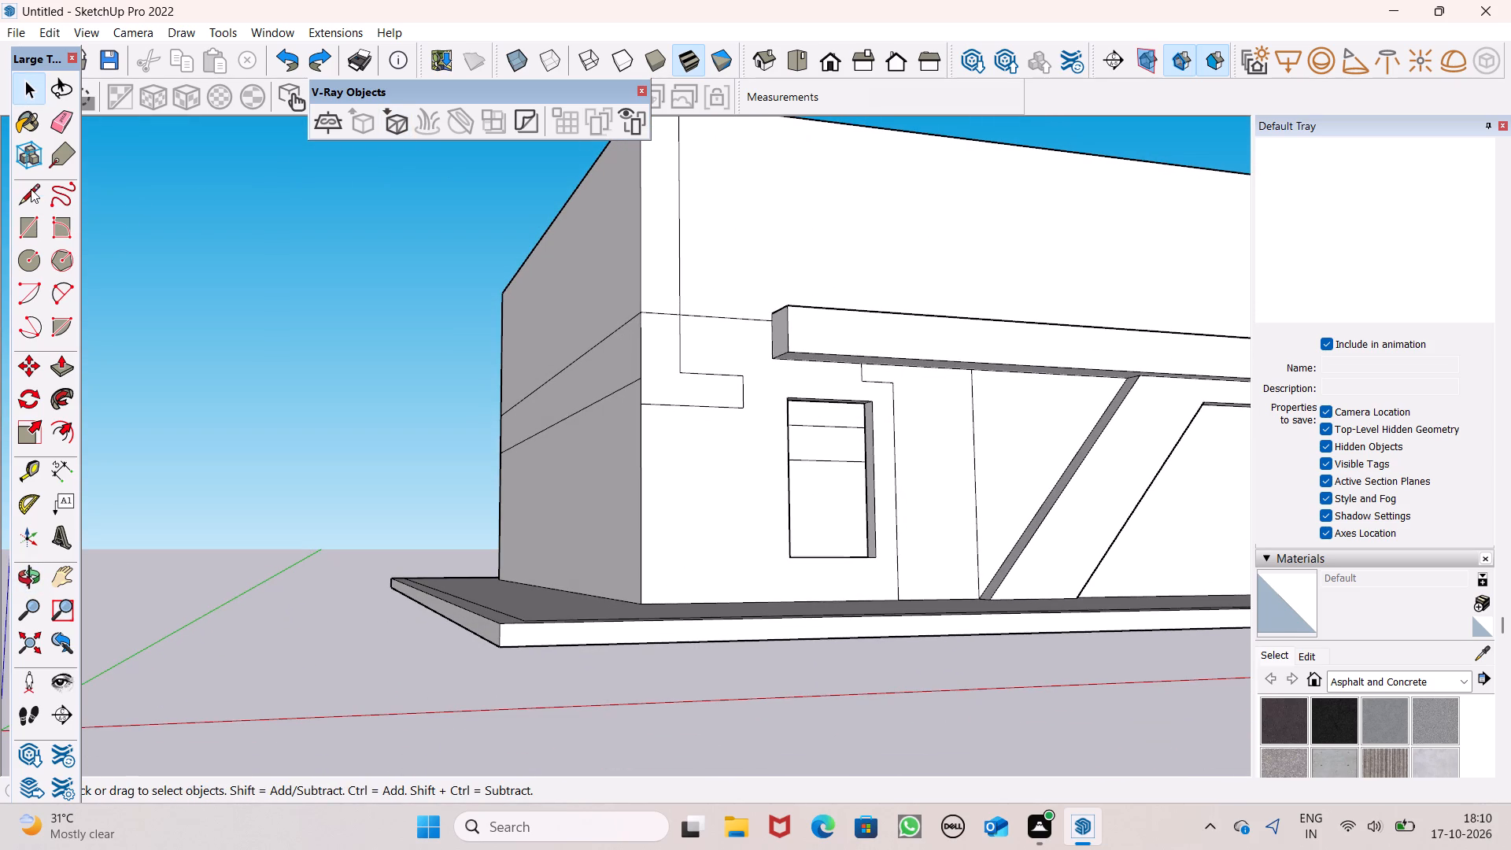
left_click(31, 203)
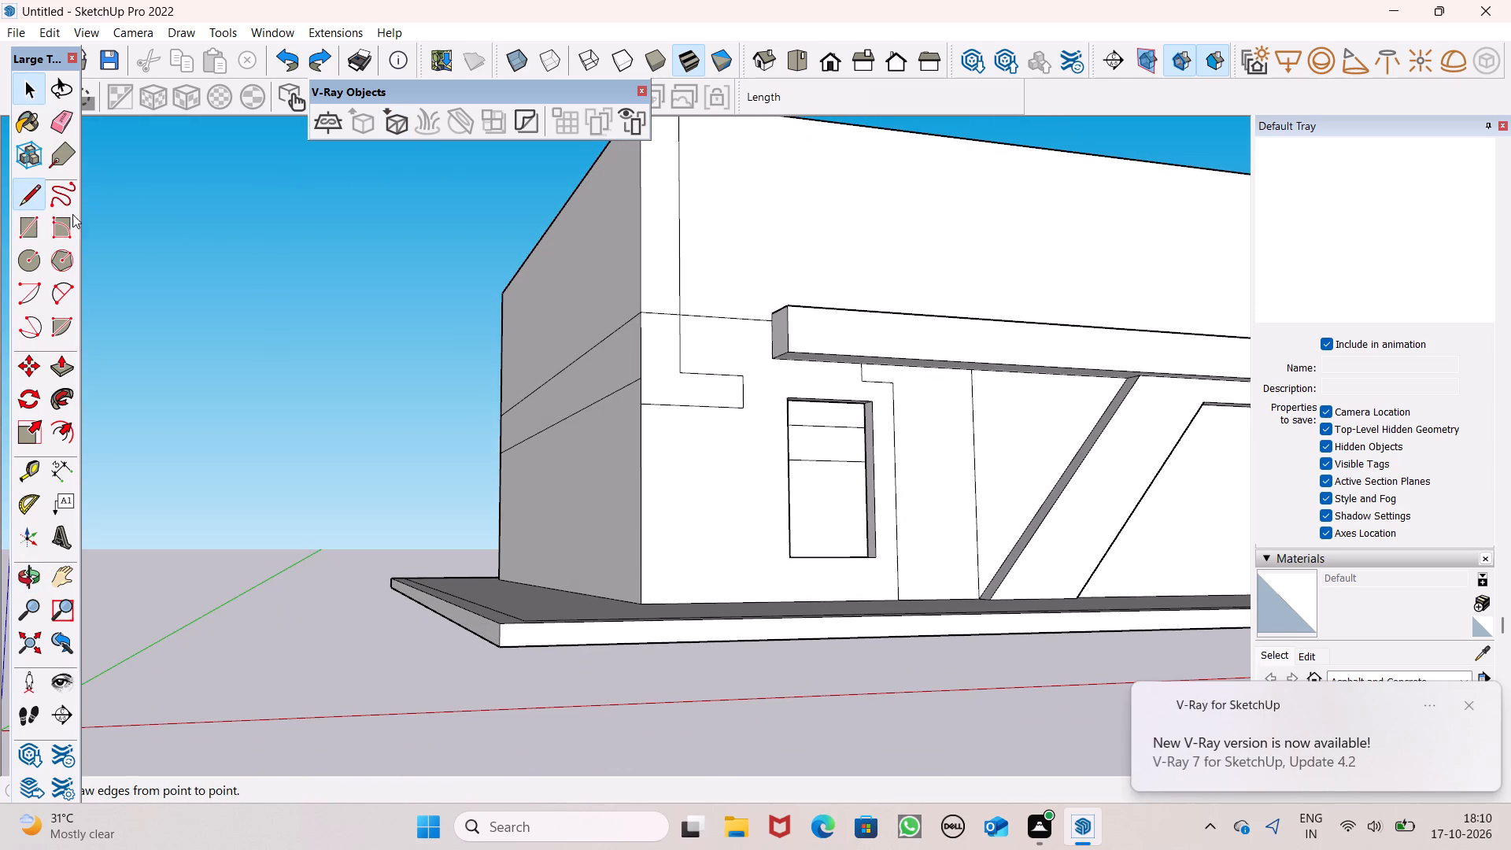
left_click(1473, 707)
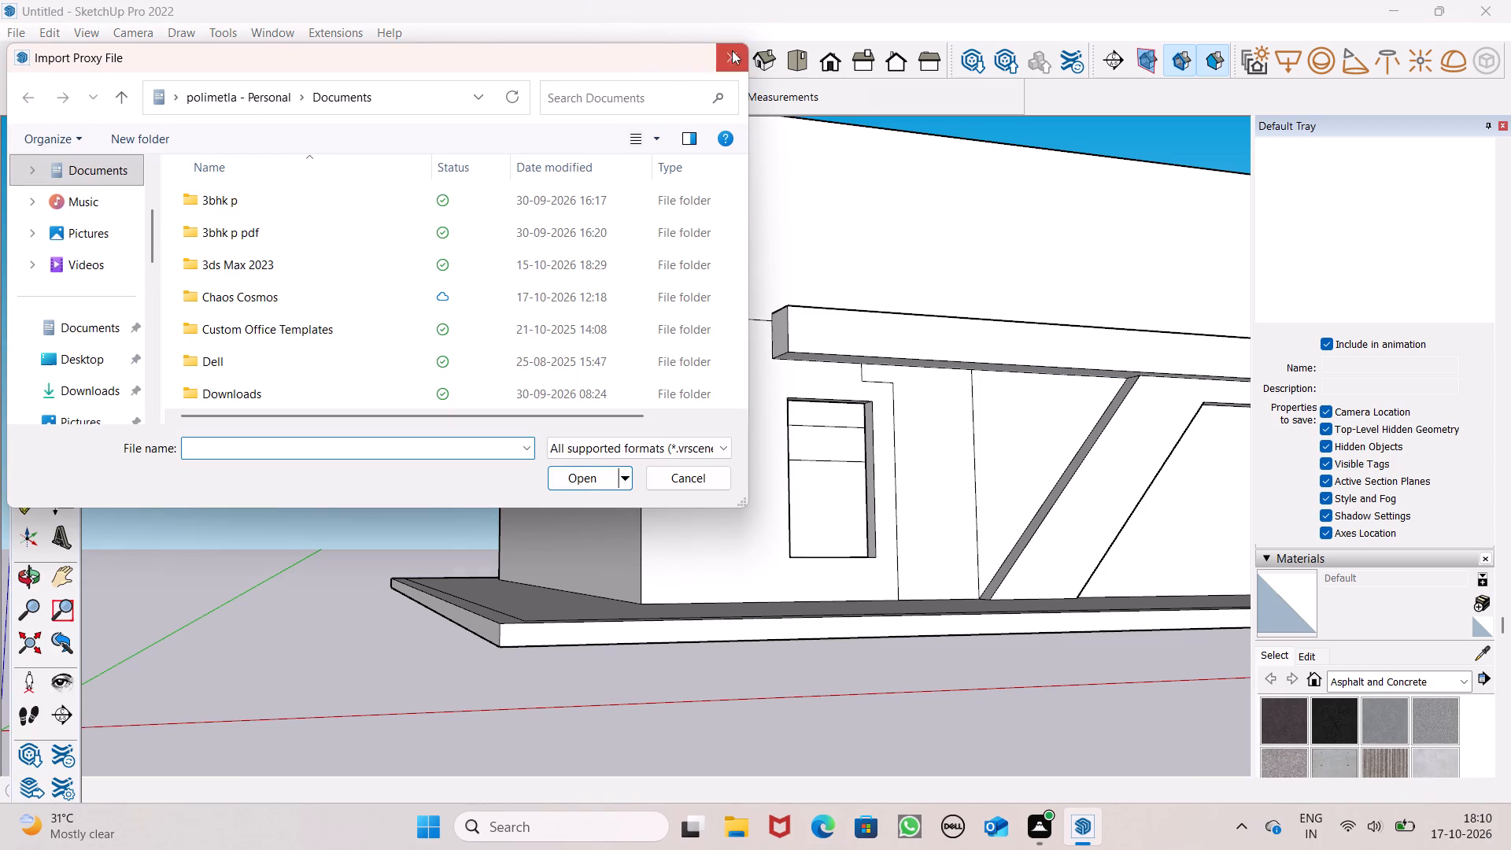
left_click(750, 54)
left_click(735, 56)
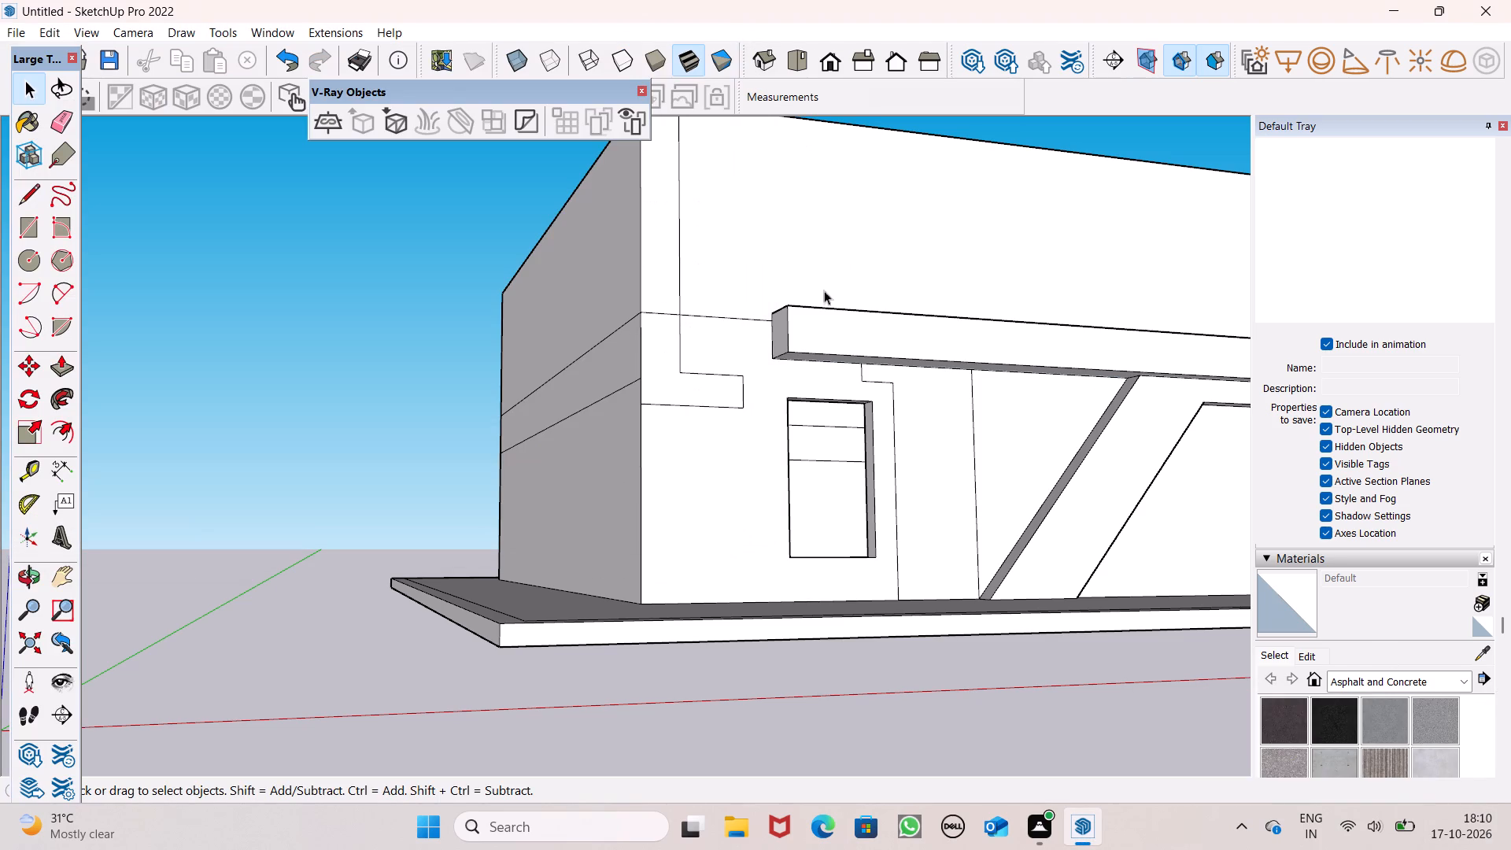
Draw a slanted line about 11' 2 7/8" long from the projecting band's lower end corner to the front wall's base, beside the window.
scroll(779, 350, "up", 5)
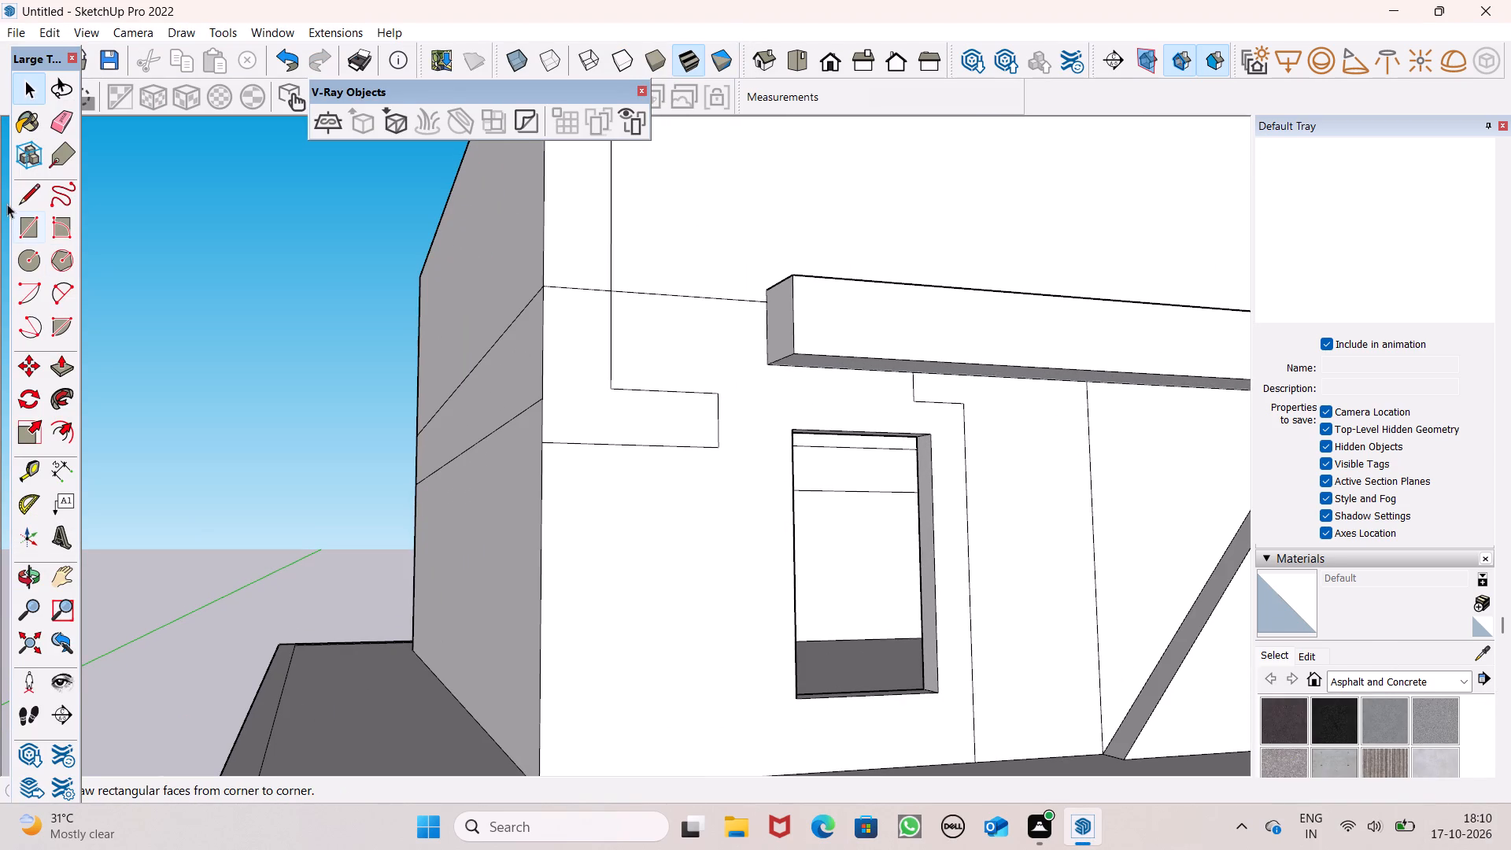
left_click(20, 201)
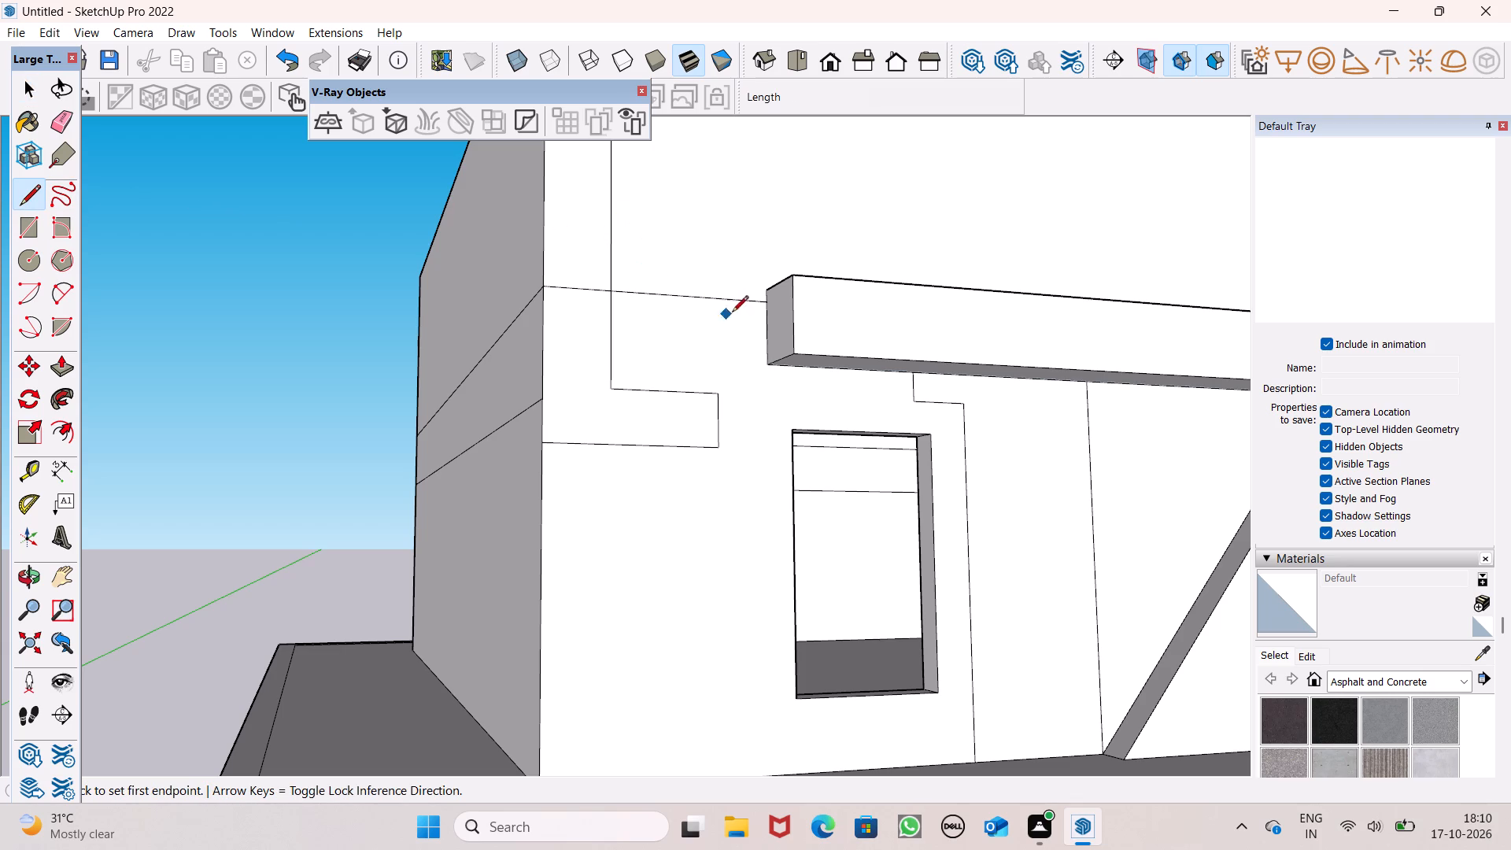
middle_click_drag(760, 344, 744, 262)
scroll(744, 262, "up", 1)
scroll(740, 240, "down", 2)
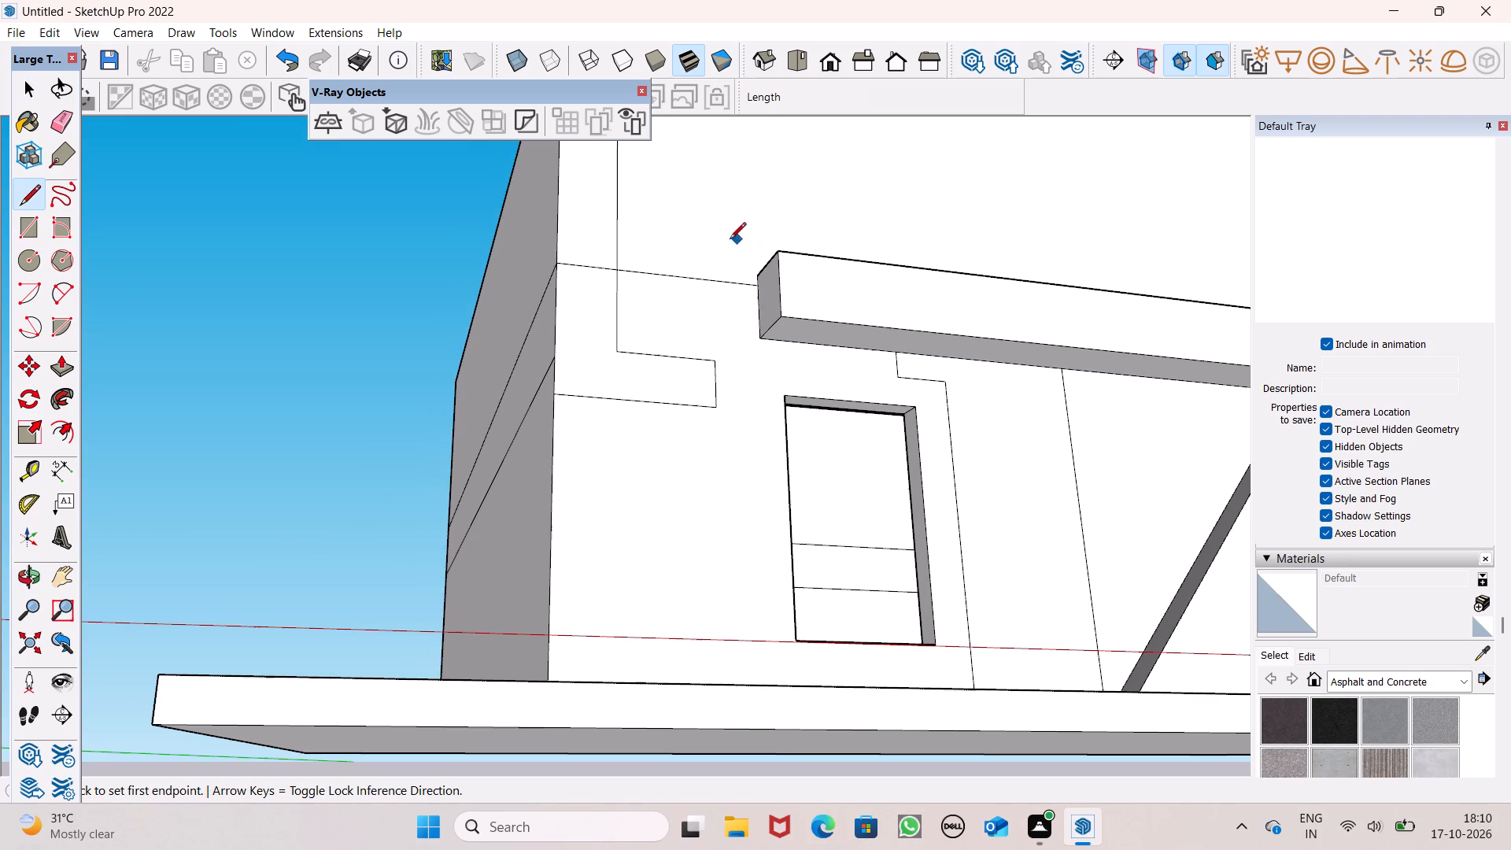
left_click(758, 341)
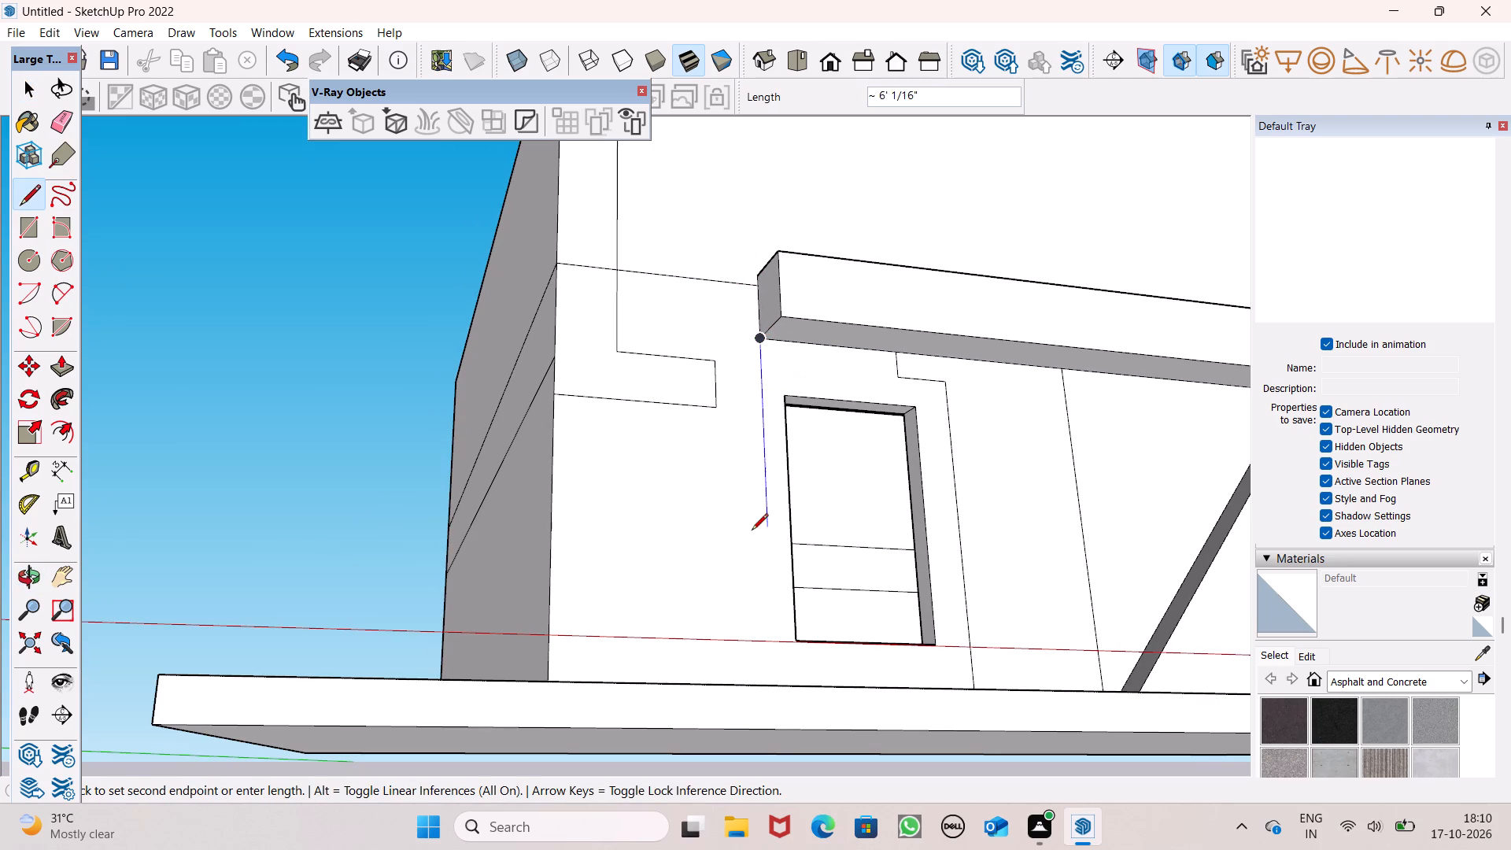
middle_click_drag(730, 571, 767, 623)
scroll(799, 491, "down", 4)
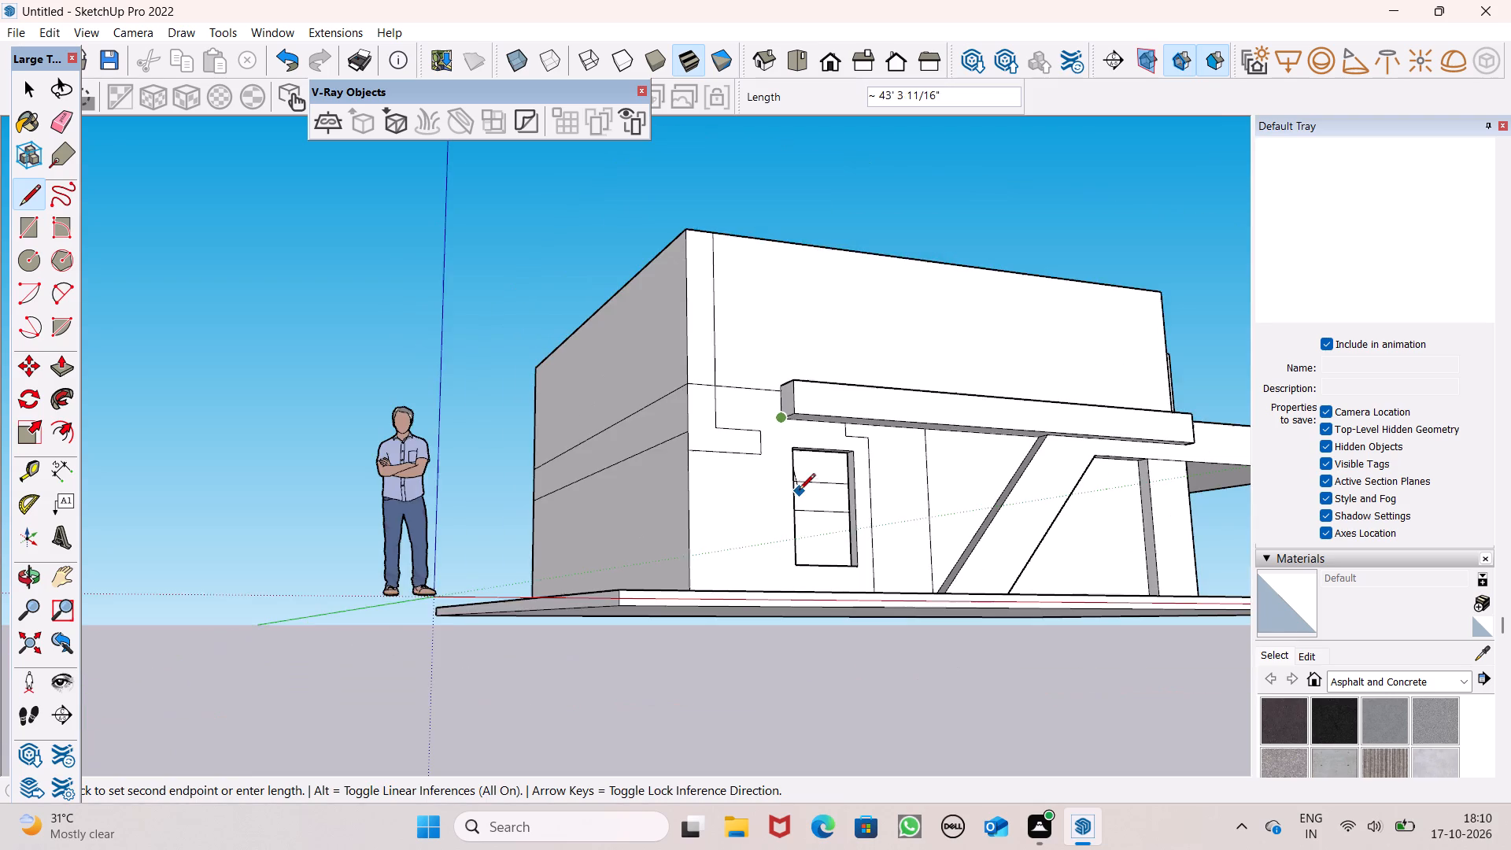
middle_click_drag(792, 540, 813, 660)
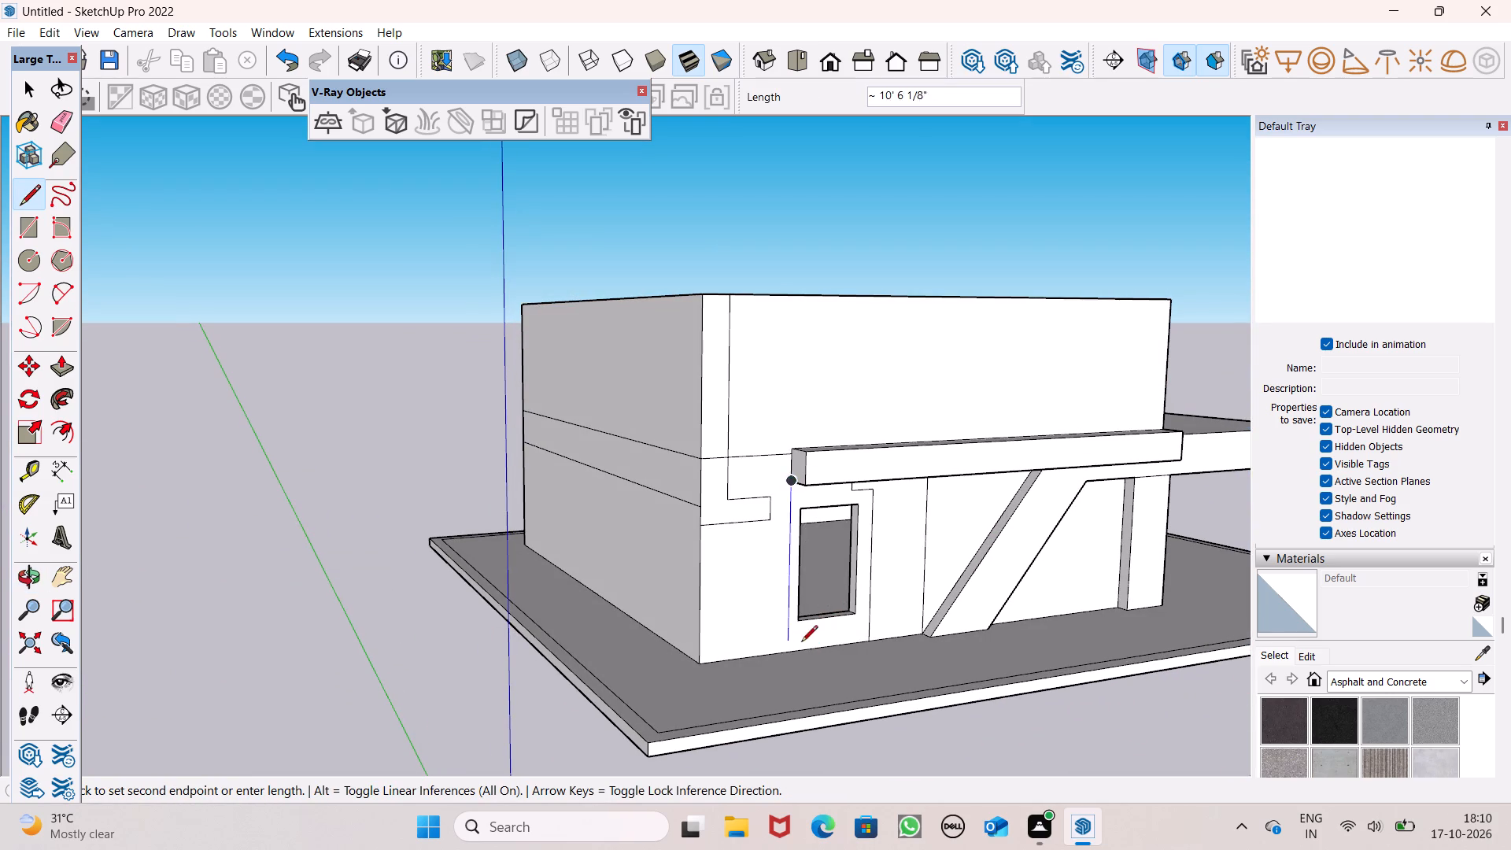
middle_click_drag(801, 647, 776, 701)
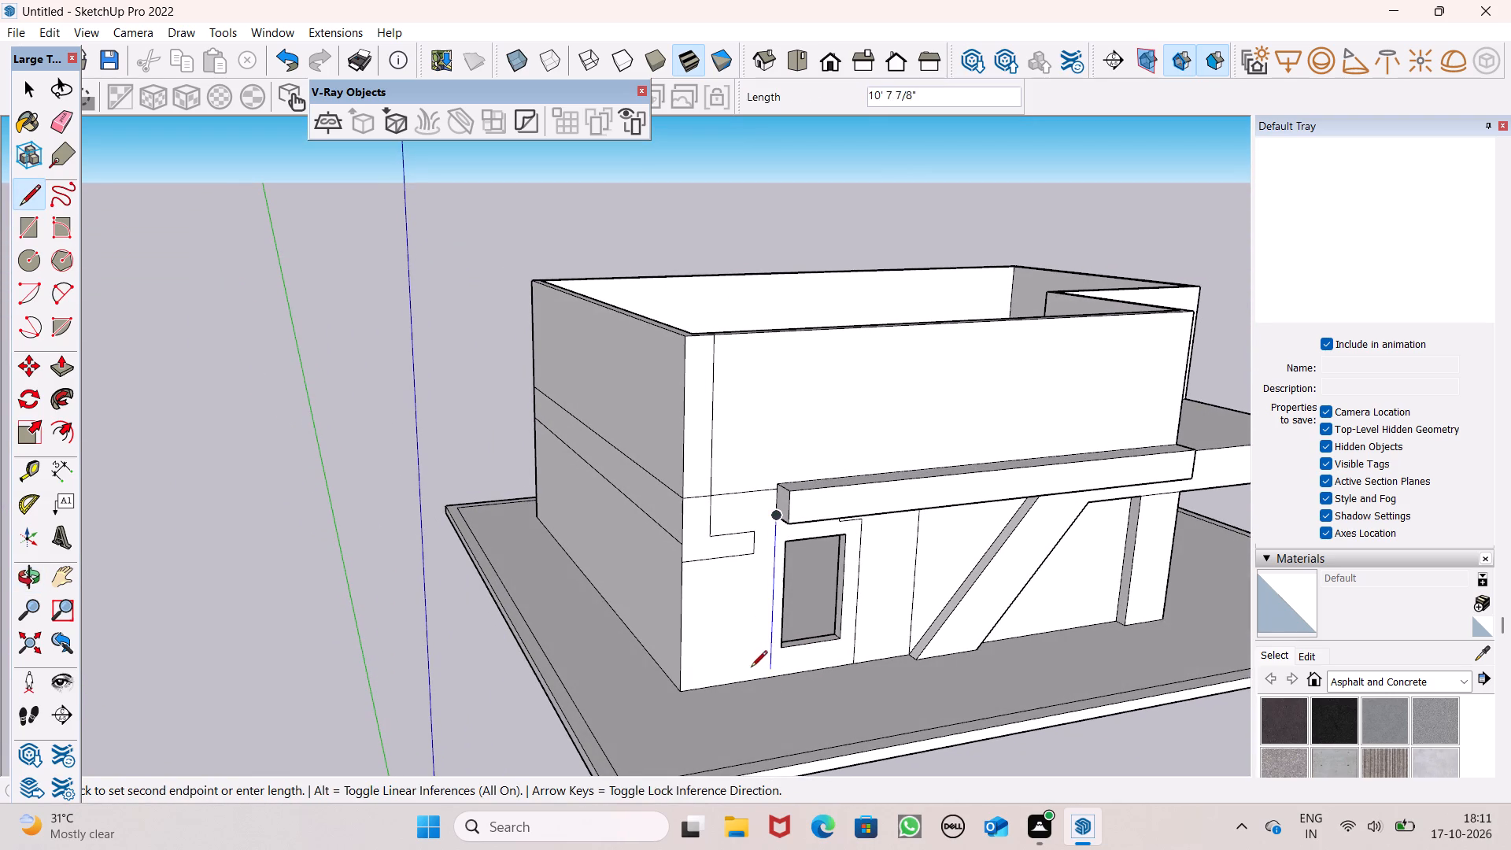
scroll(752, 668, "up", 1)
middle_click_drag(767, 679, 682, 546)
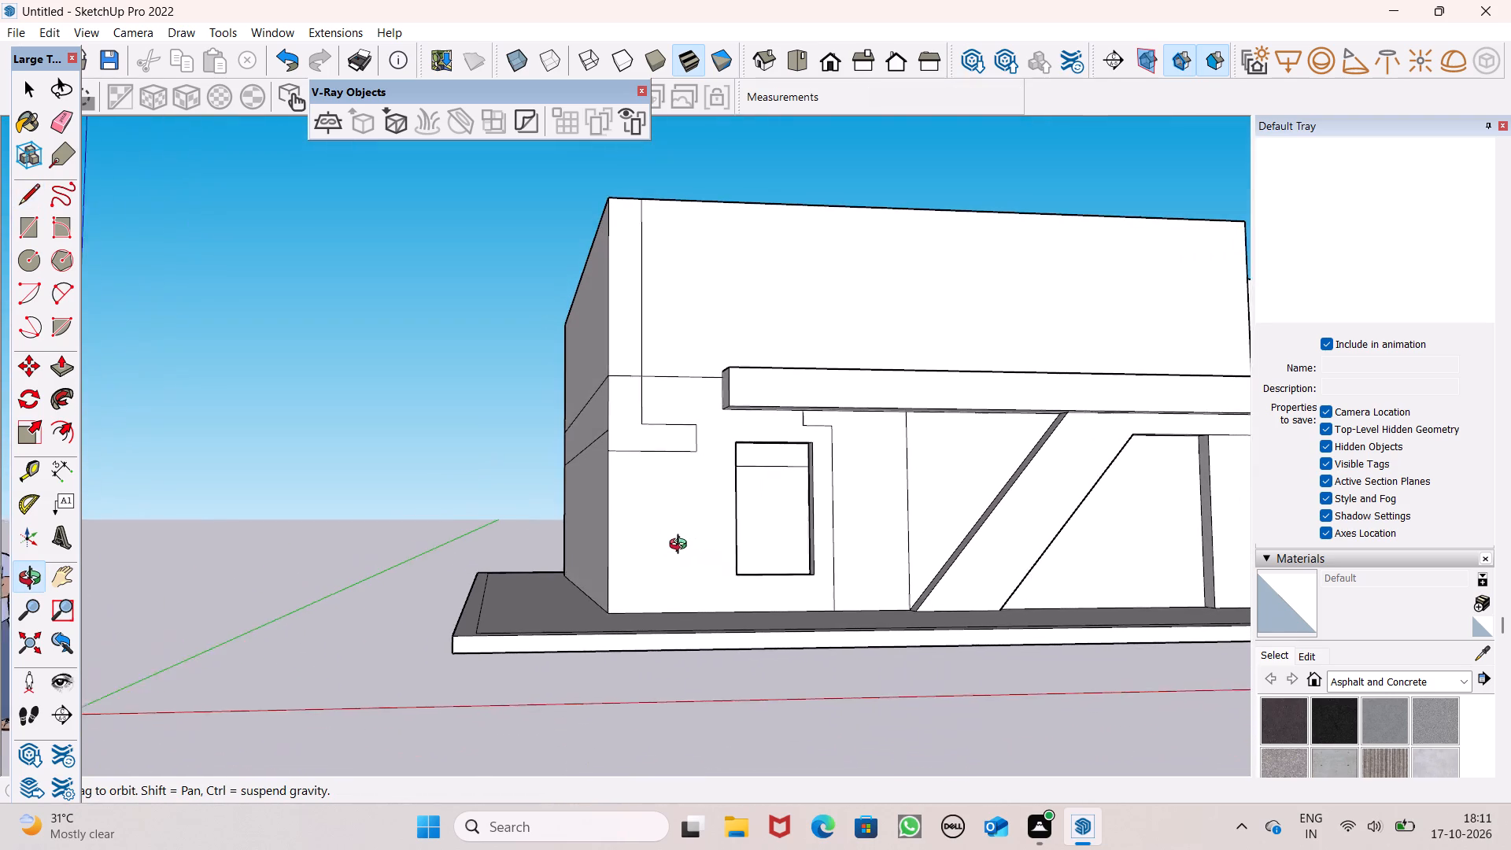
middle_click_drag(682, 546, 682, 551)
middle_click_drag(700, 572, 728, 657)
scroll(726, 651, "up", 1)
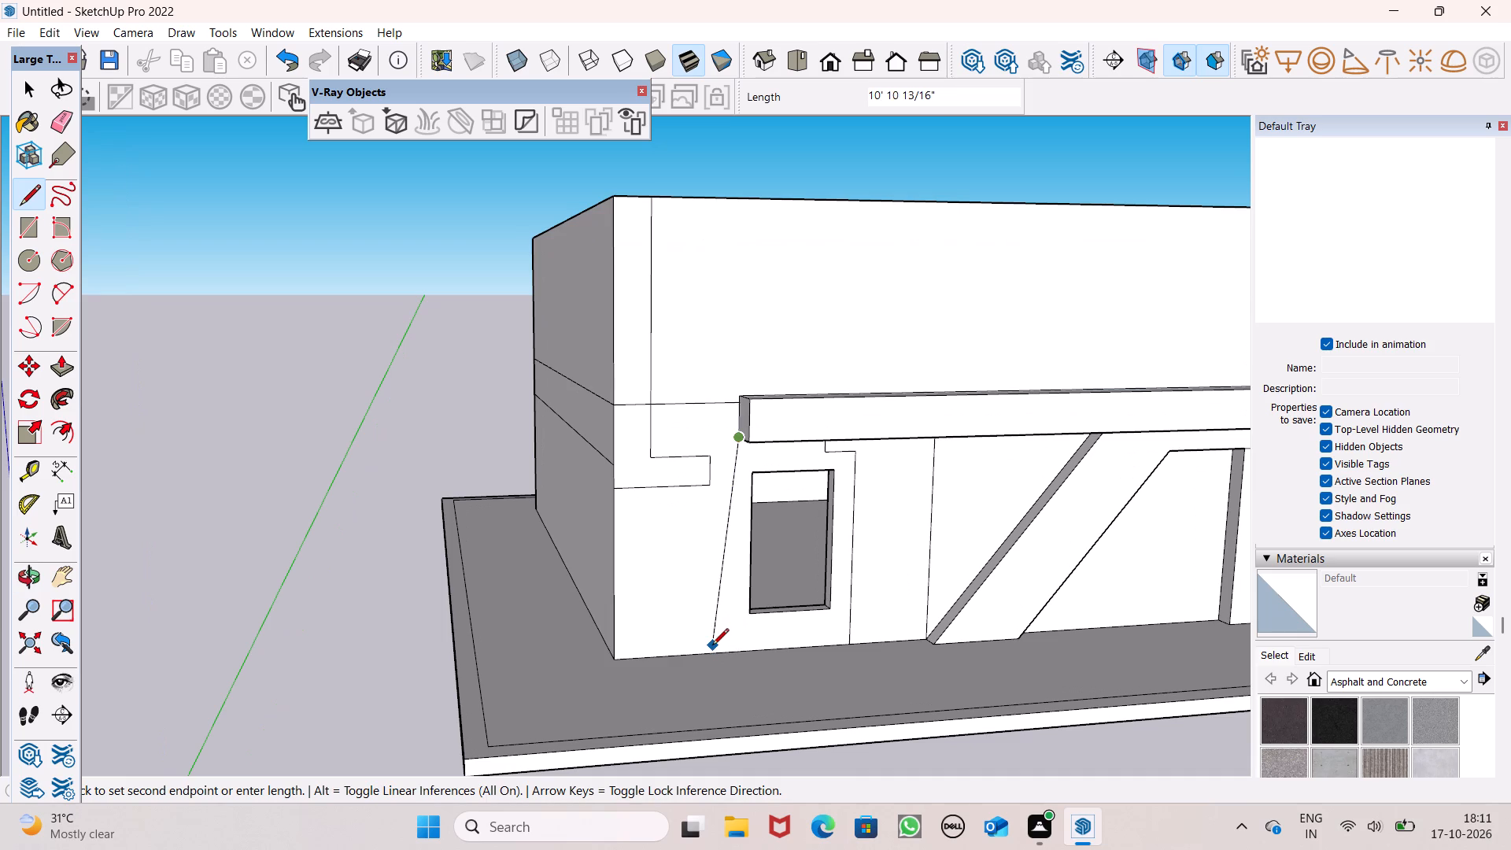
scroll(716, 652, "up", 1)
middle_click_drag(720, 657, 785, 739)
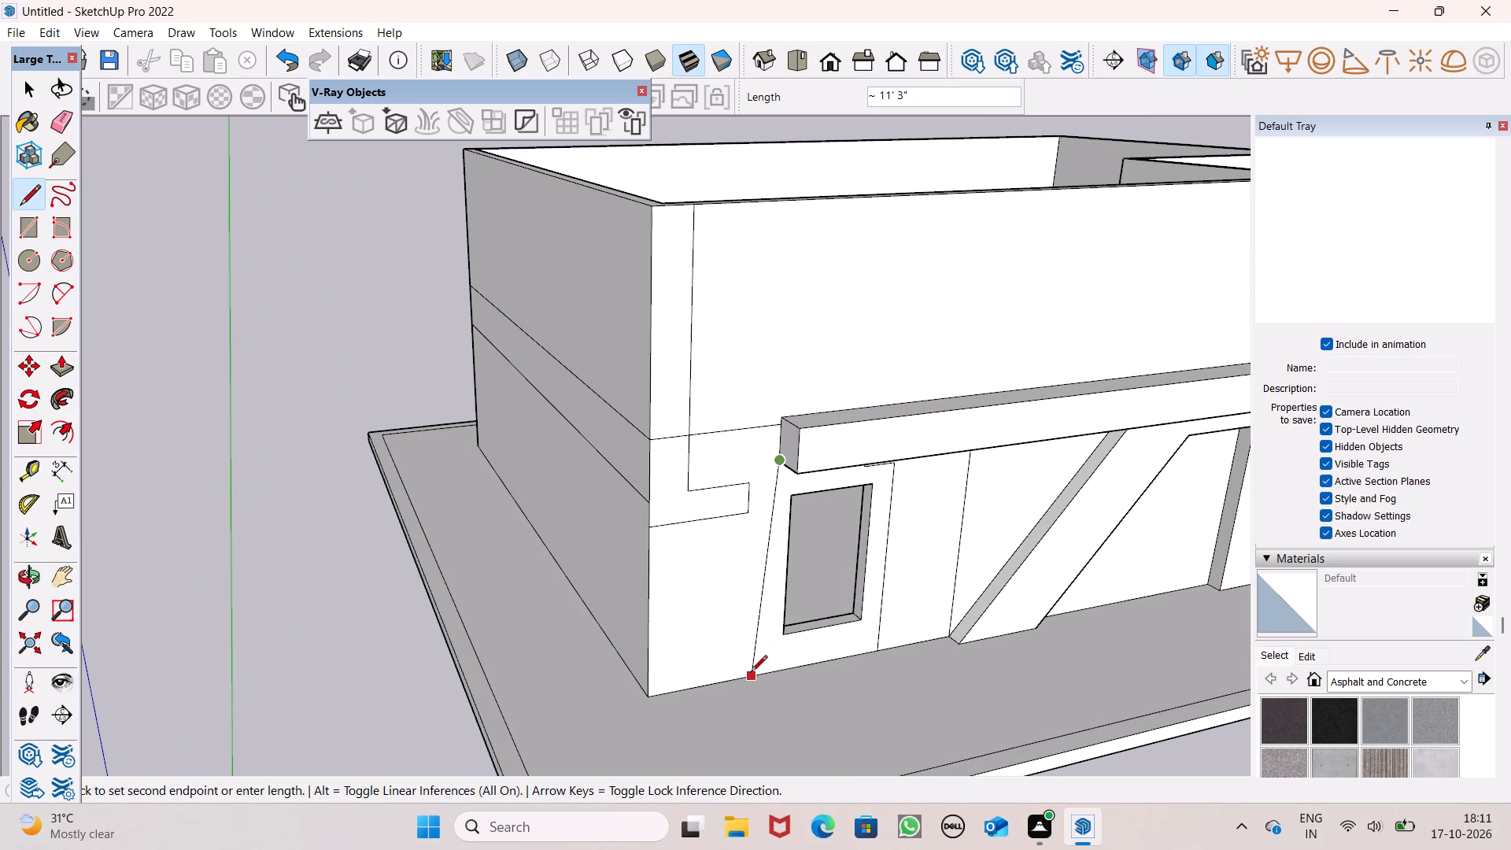
scroll(753, 675, "up", 6)
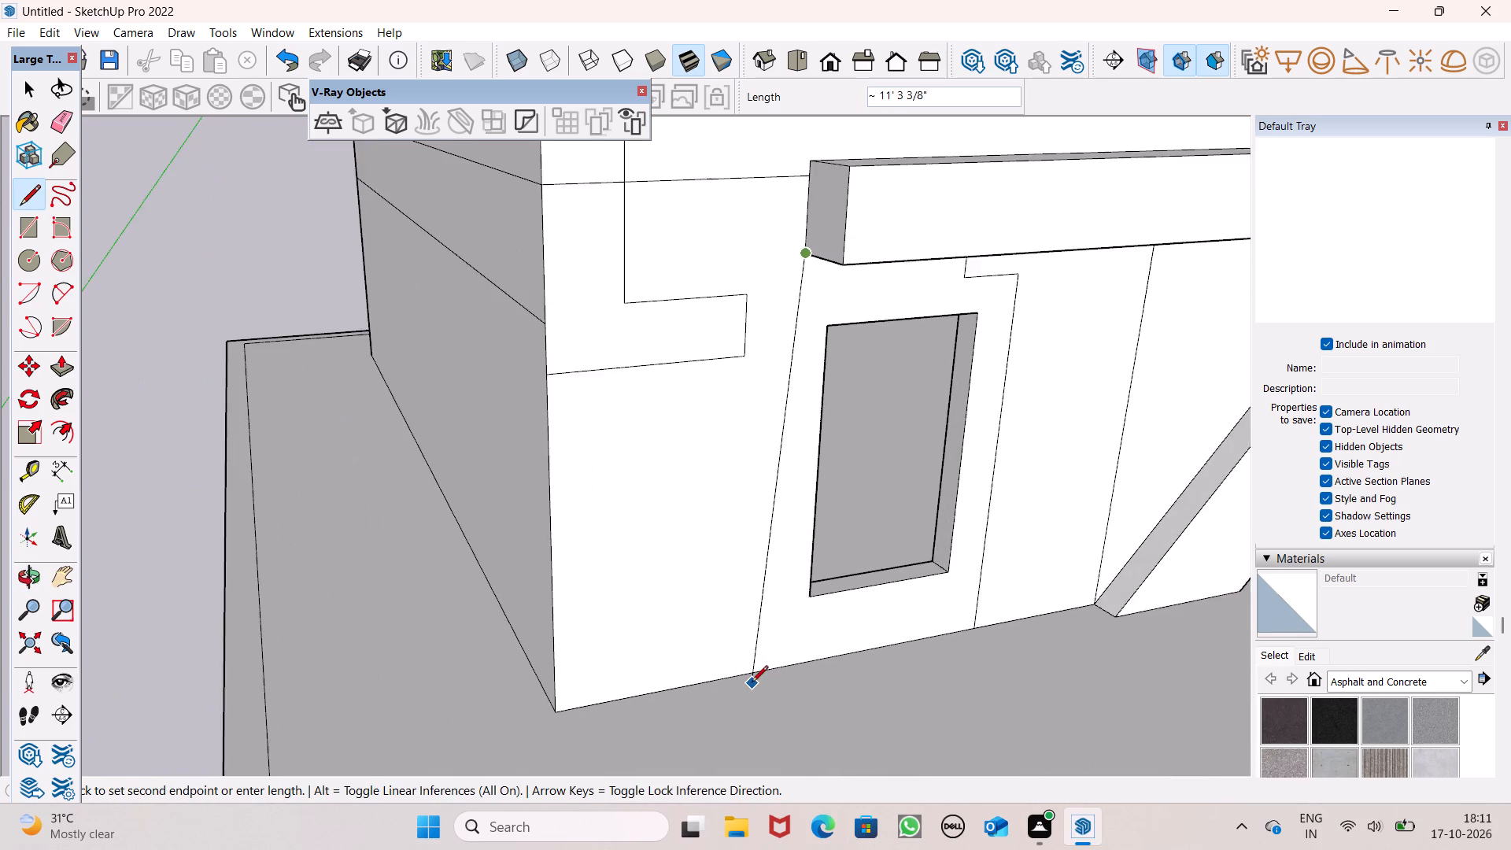
scroll(752, 683, "up", 7)
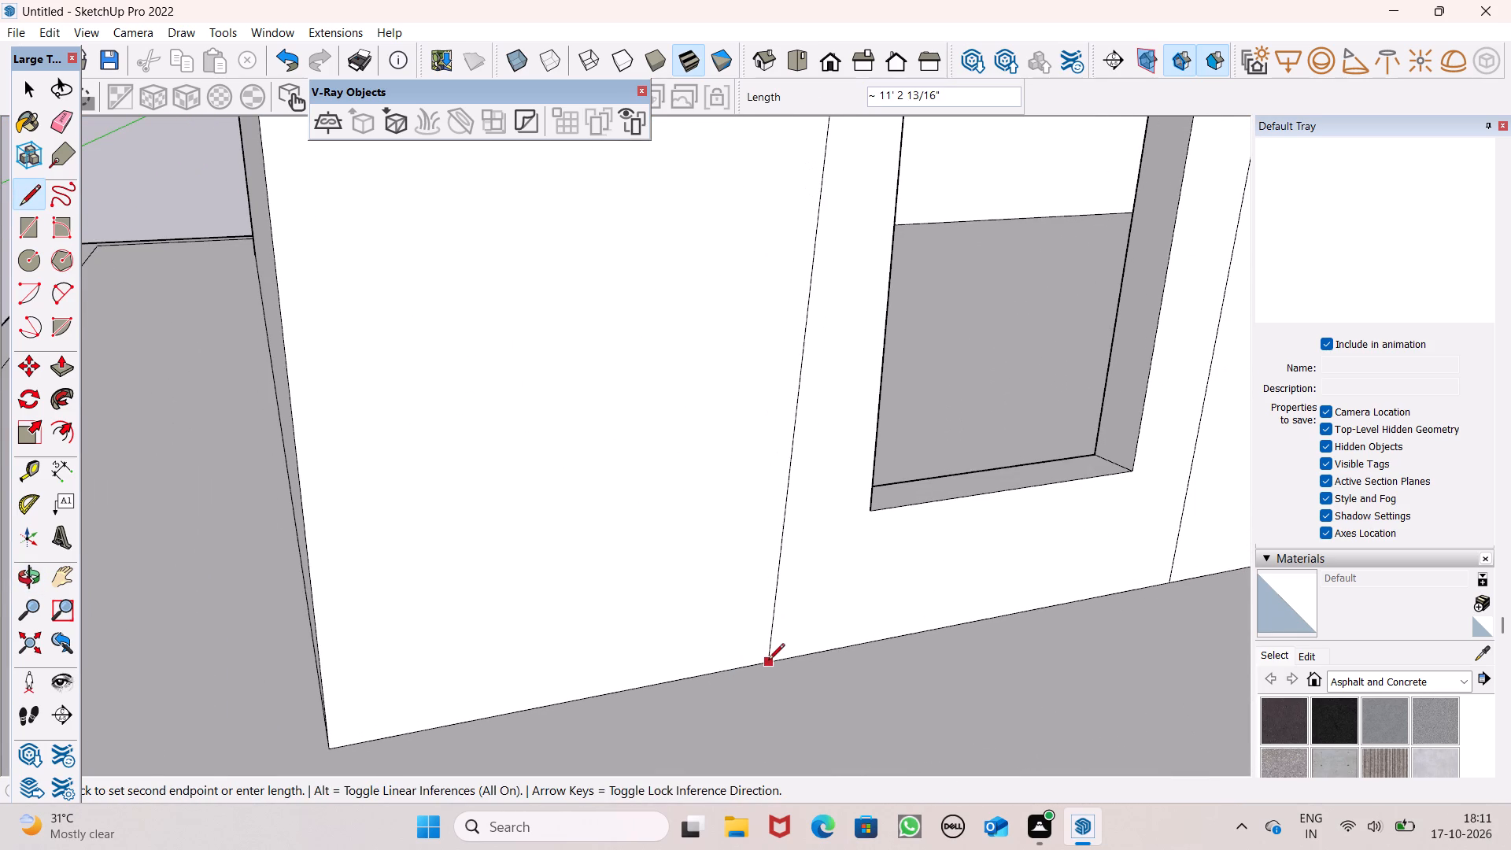
scroll(769, 674, "down", 13)
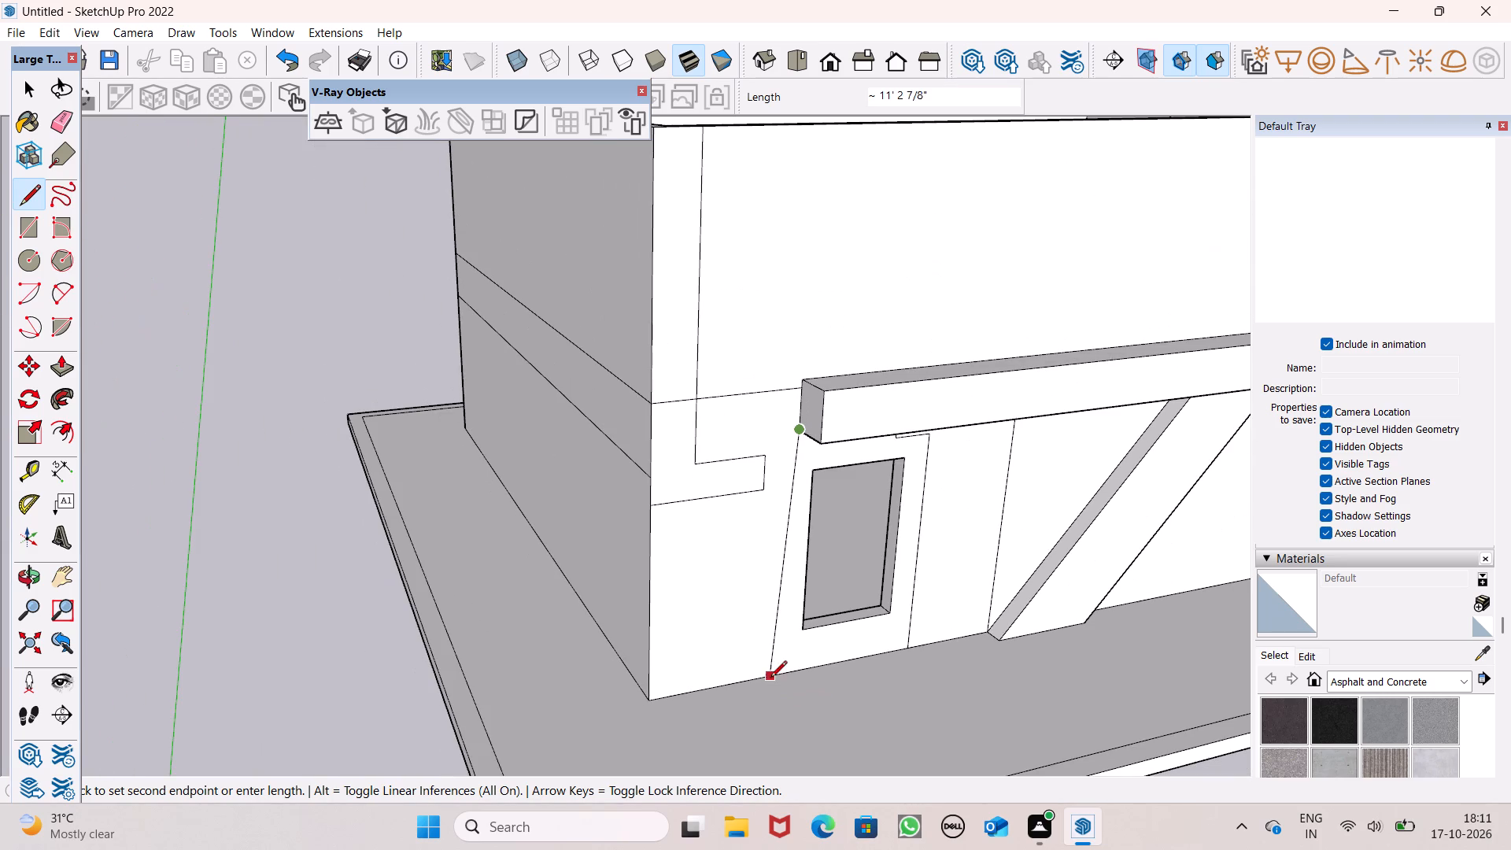
scroll(792, 667, "up", 7)
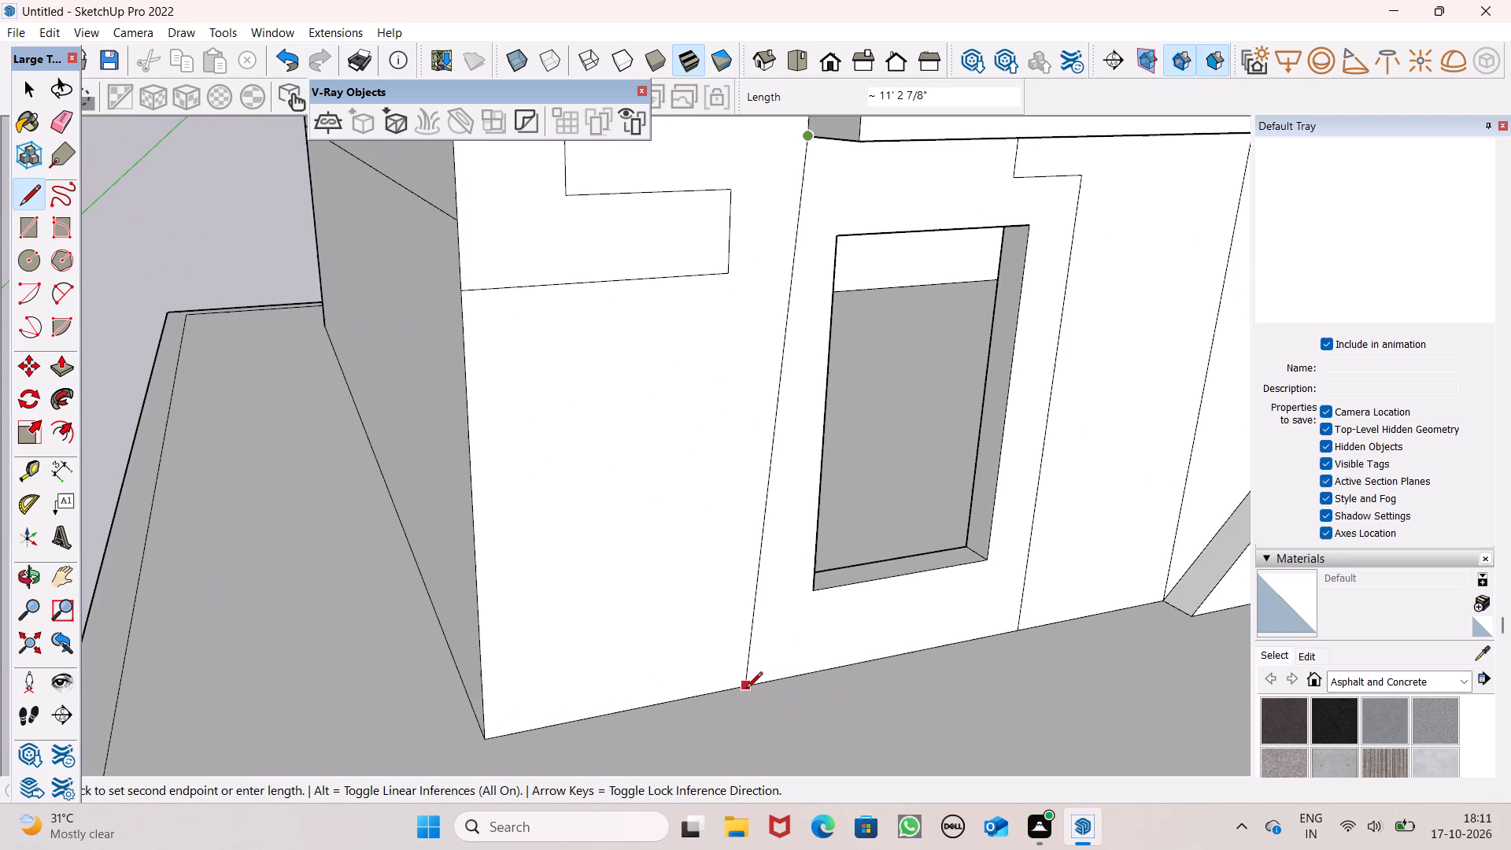
left_click(746, 689)
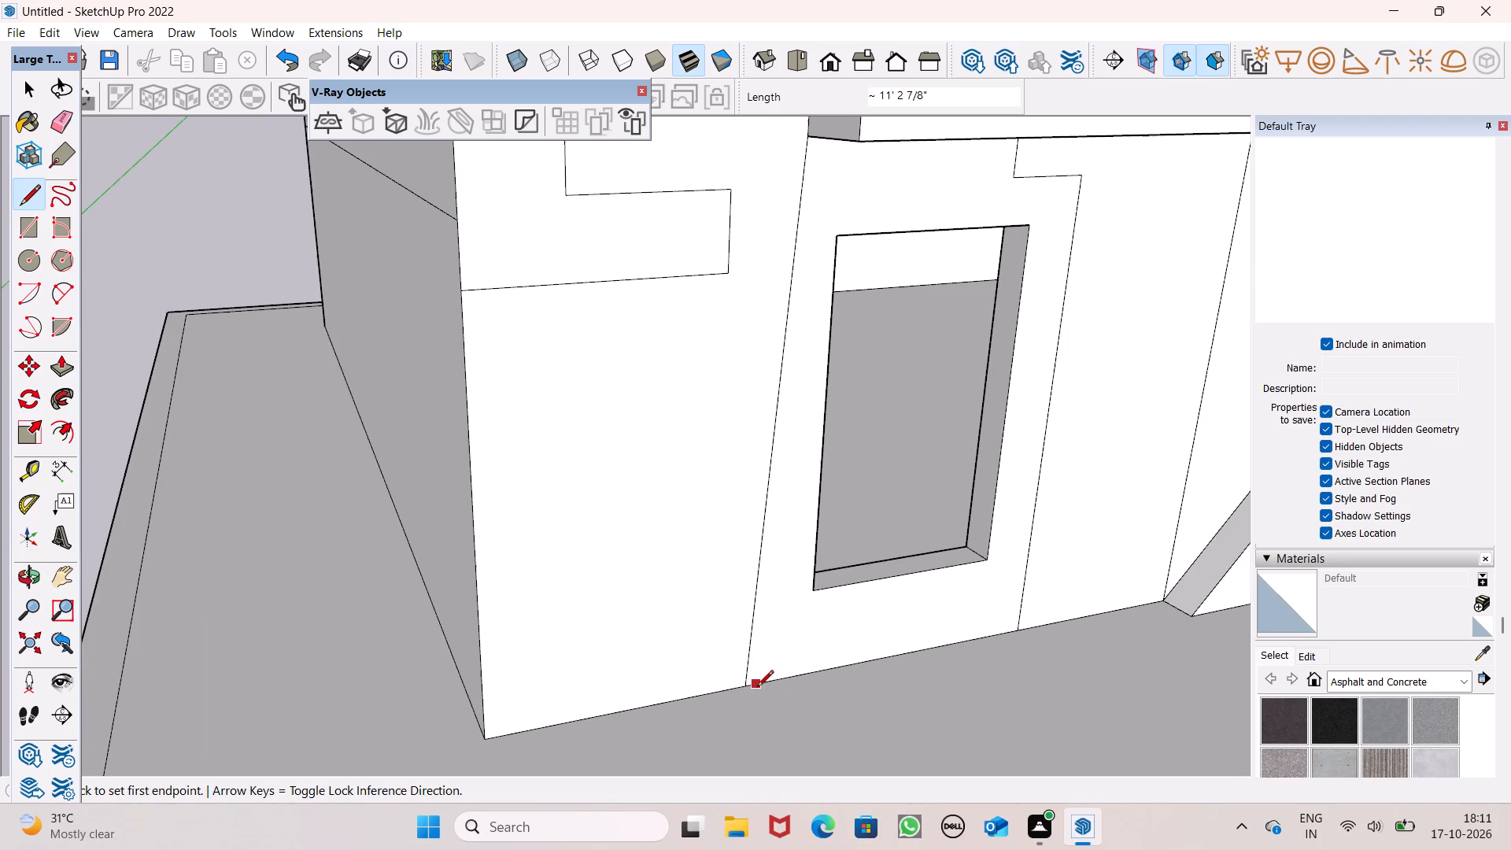
Draw a second slanted line about 11' 2 7/8" long beside the first, from the wall base up to the band's underside.
left_click(757, 684)
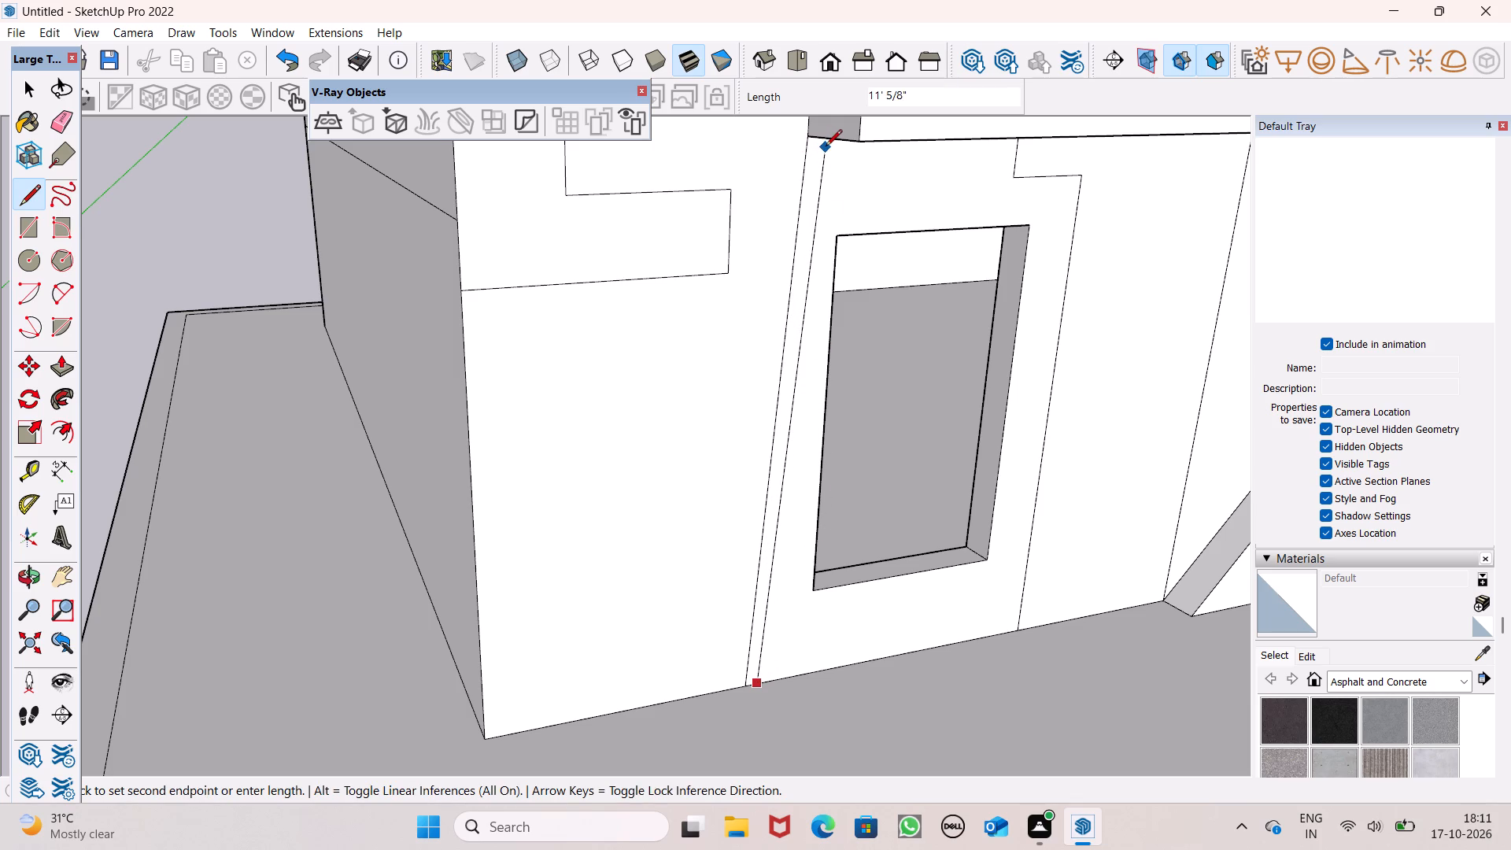
middle_click_drag(825, 144, 822, 103)
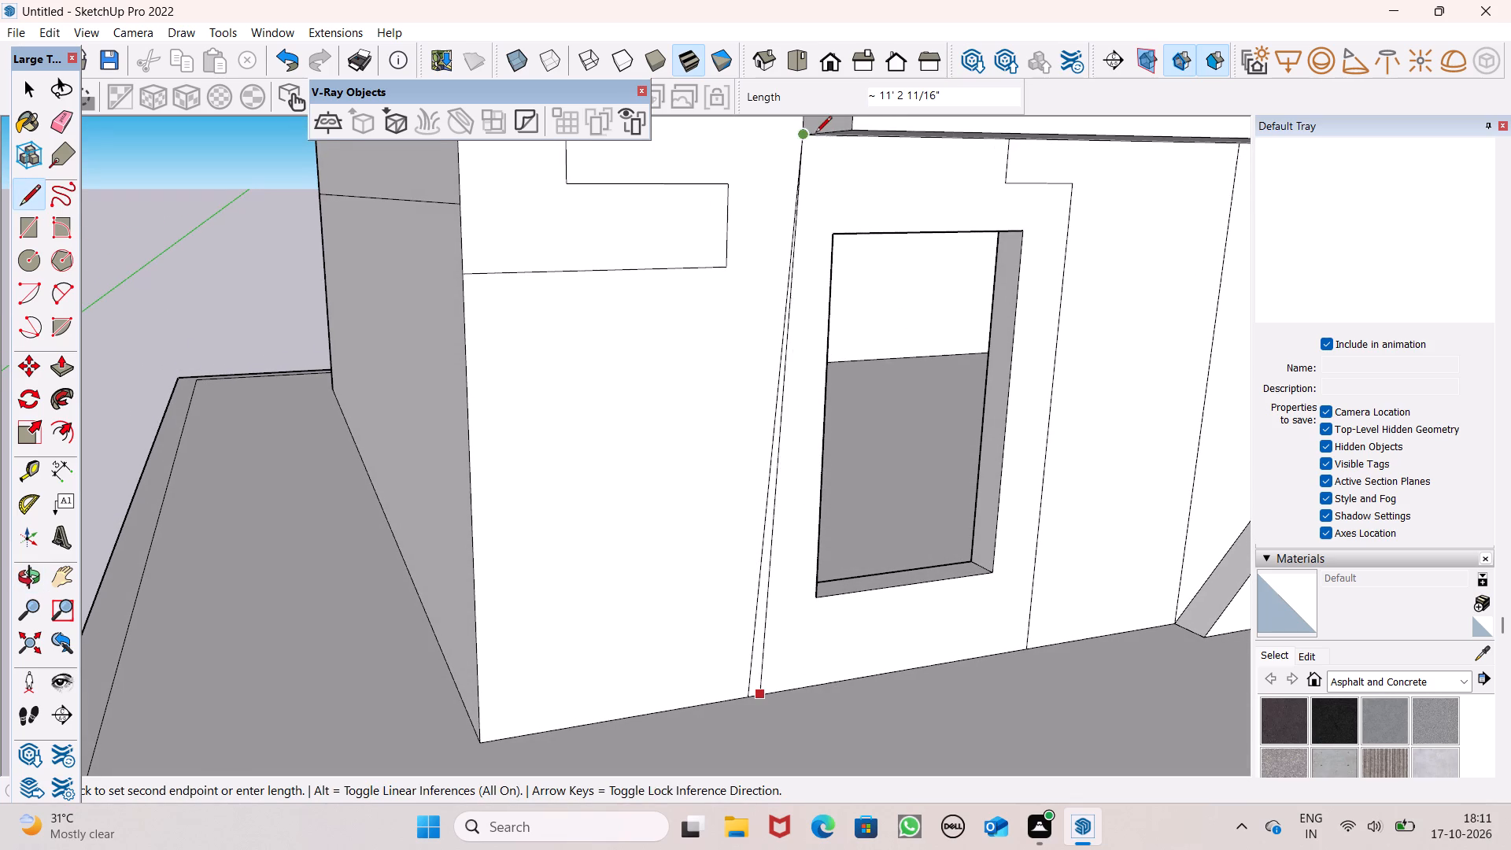
scroll(816, 135, "up", 8)
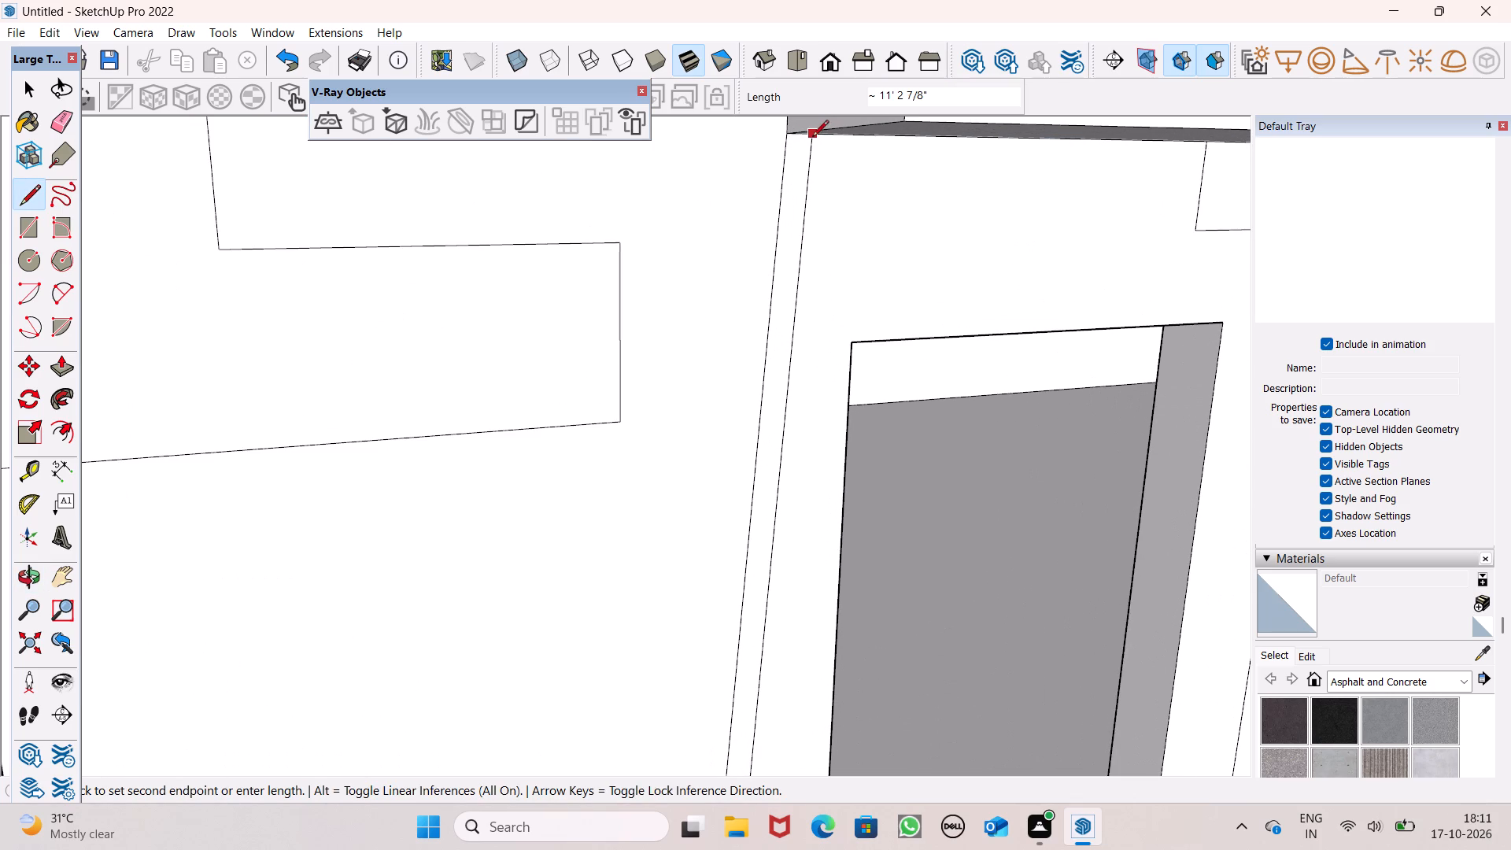
left_click(812, 138)
Push/Pull the narrow slanted strip outward from the front wall by about 1' 8 5/8".
scroll(822, 164, "down", 13)
scroll(914, 300, "down", 4)
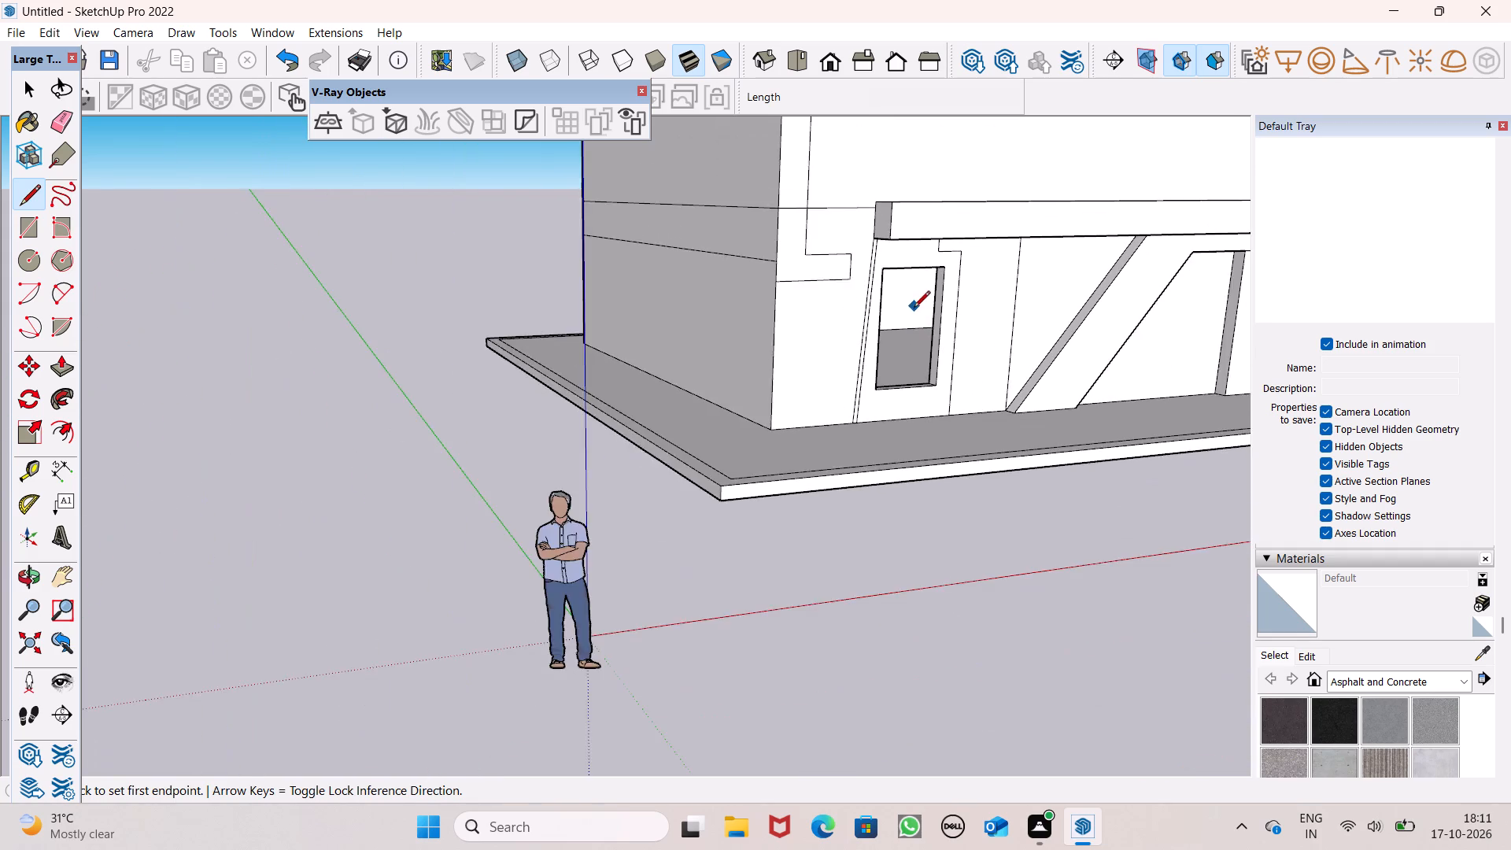
middle_click_drag(900, 357, 782, 482)
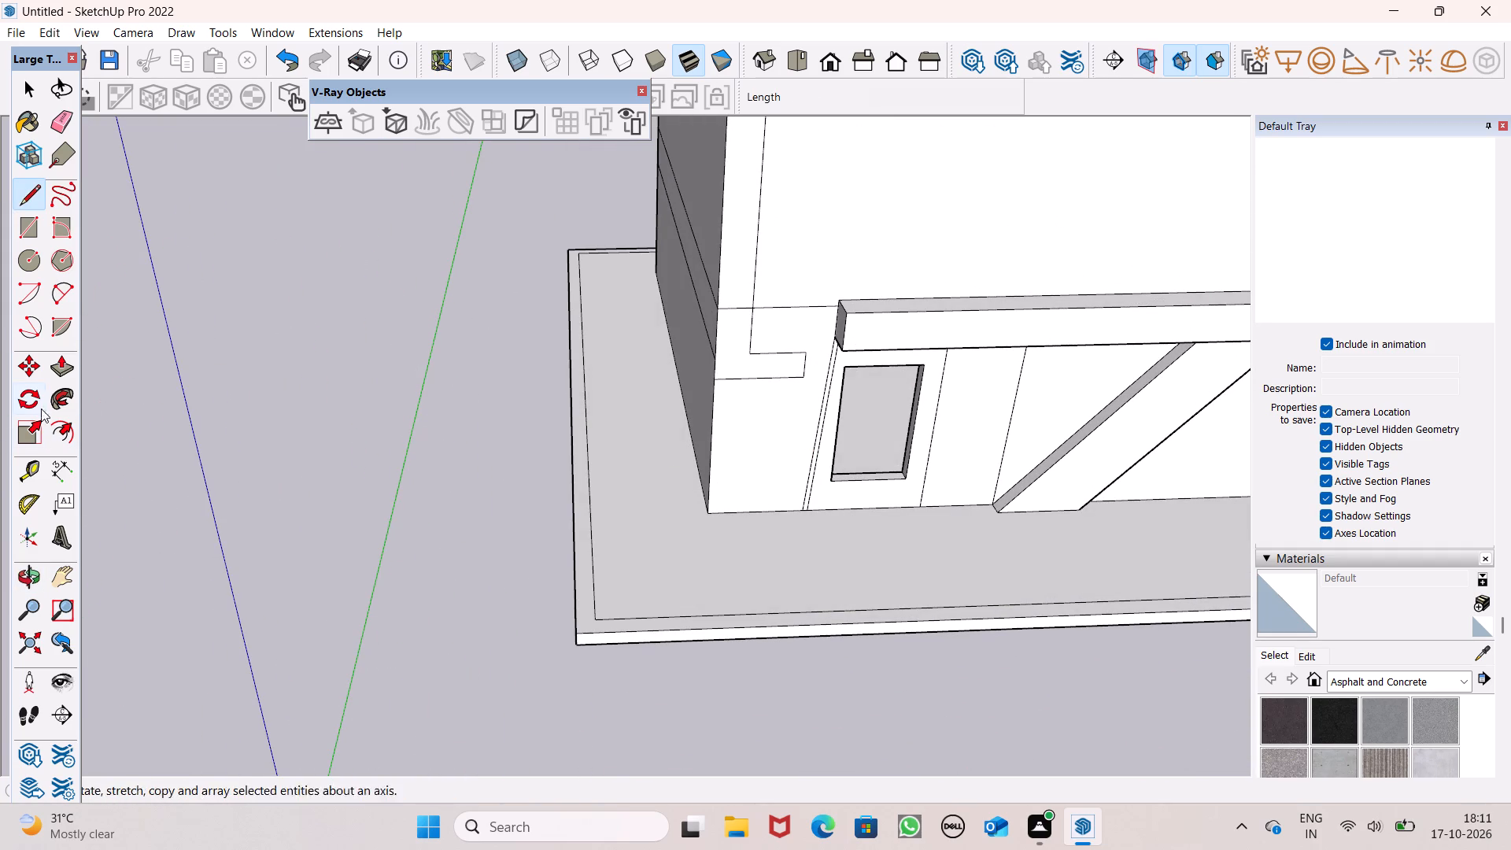
left_click(57, 362)
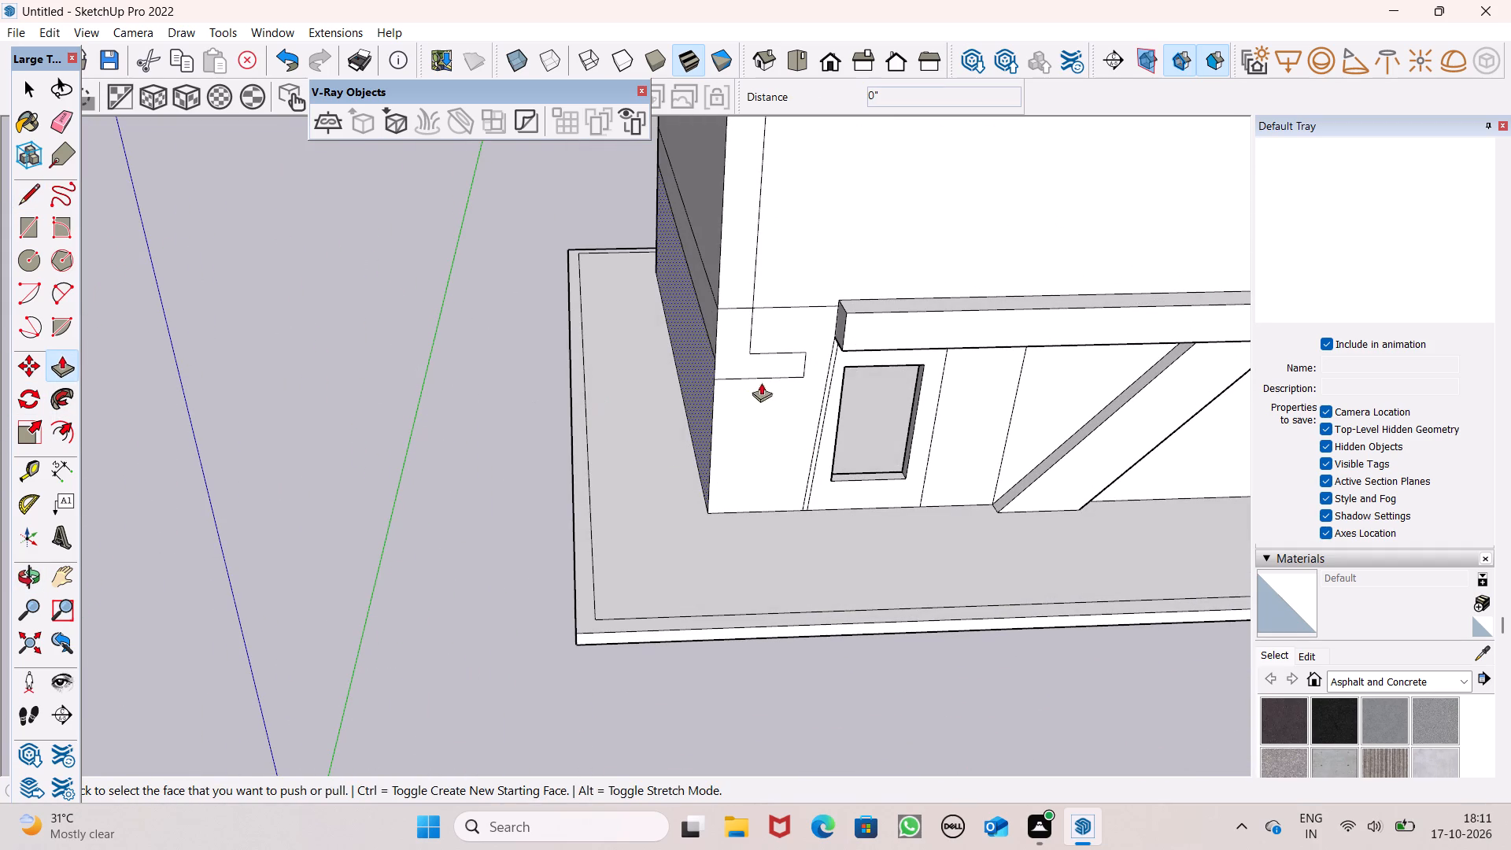
left_click_drag(827, 388, 856, 346)
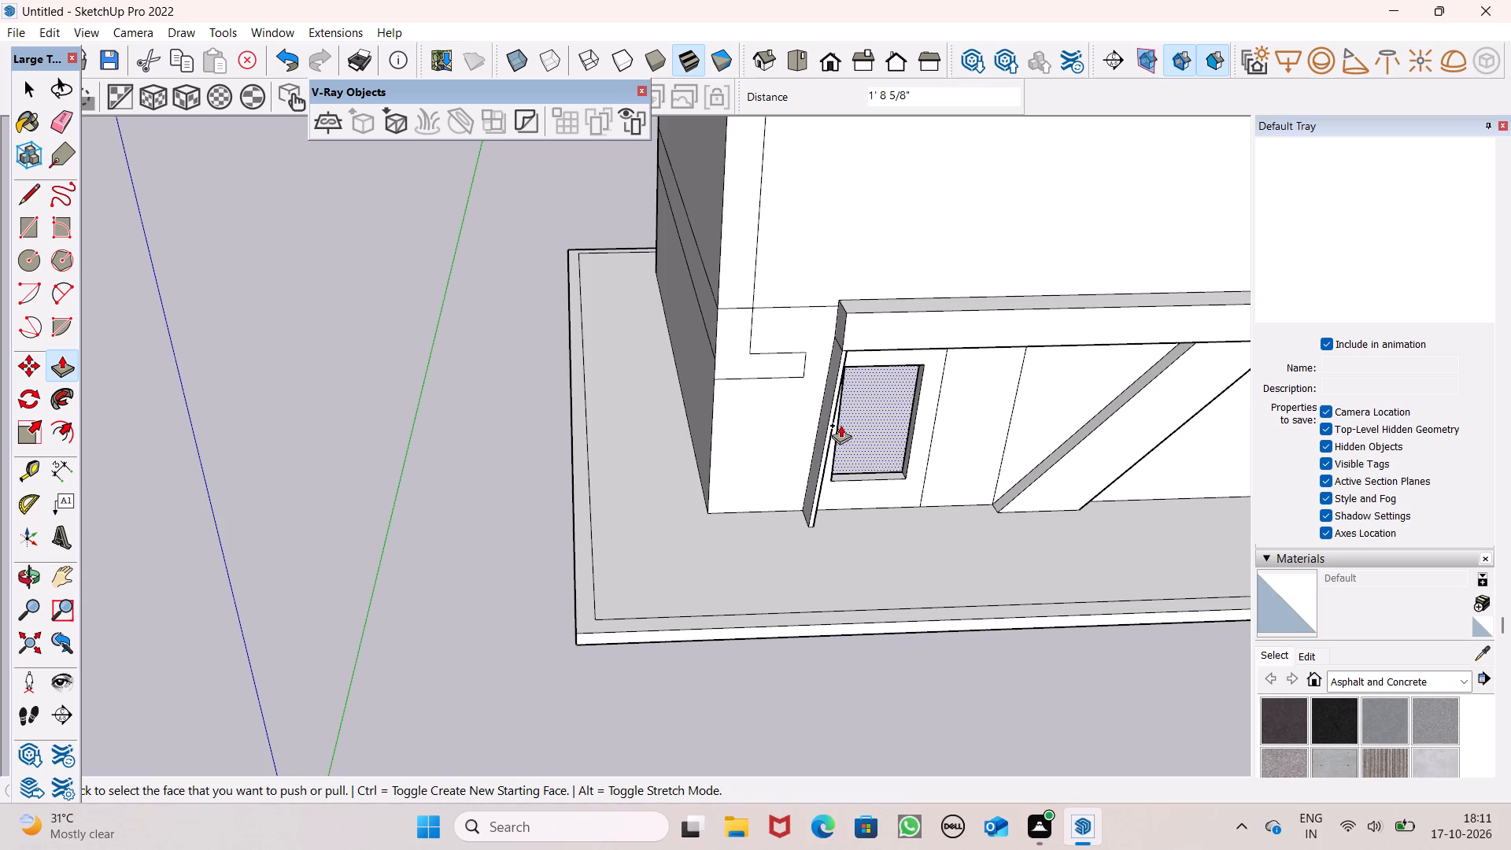
key("space")
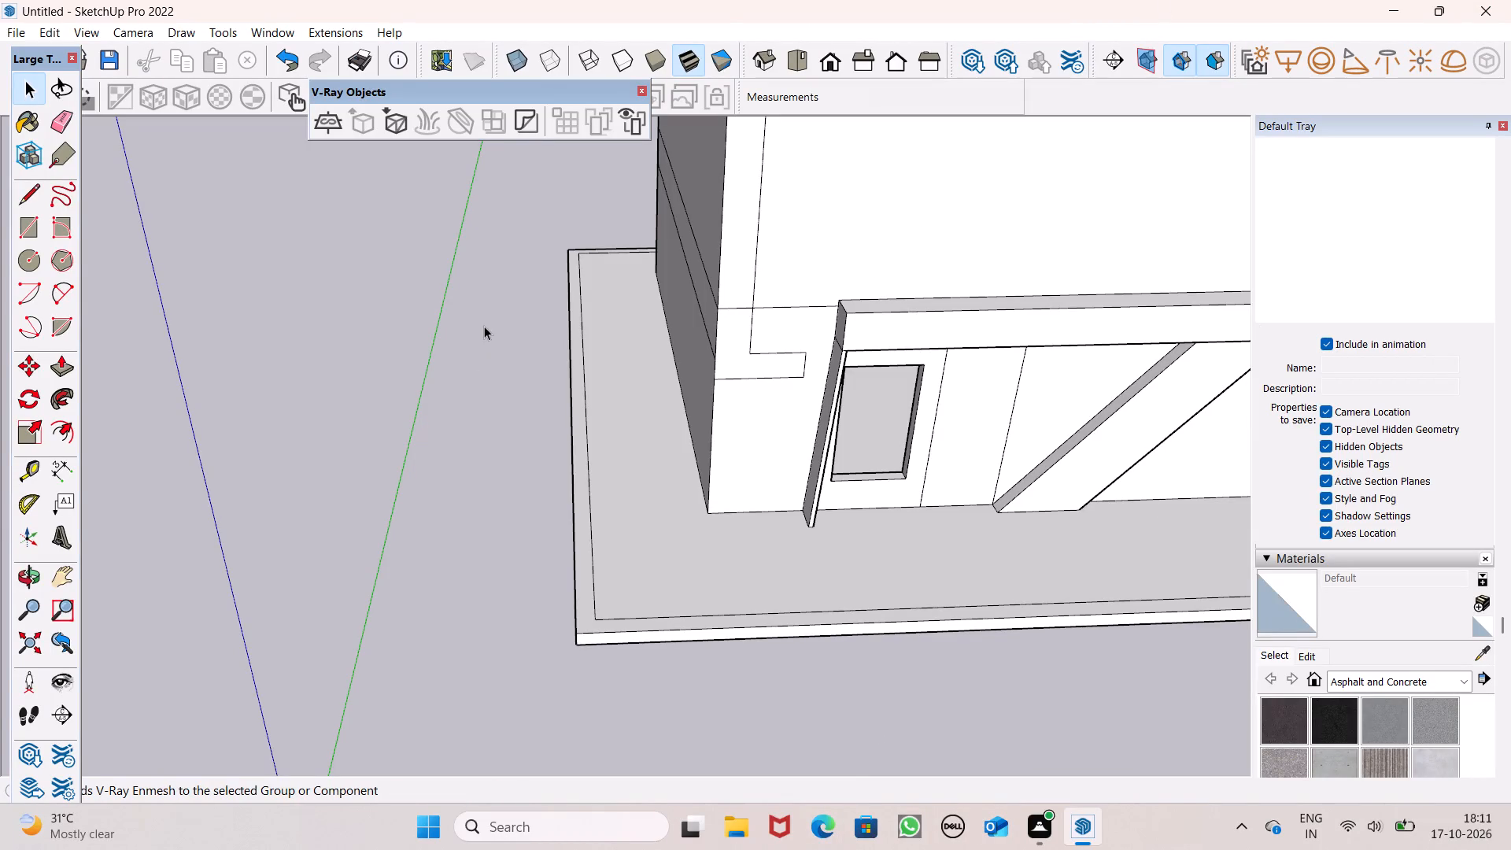
Erase the stepped outline on the front wall between the window opening and the full-height vertical line.
scroll(484, 326, "down", 3)
scroll(845, 502, "up", 1)
scroll(919, 415, "up", 3)
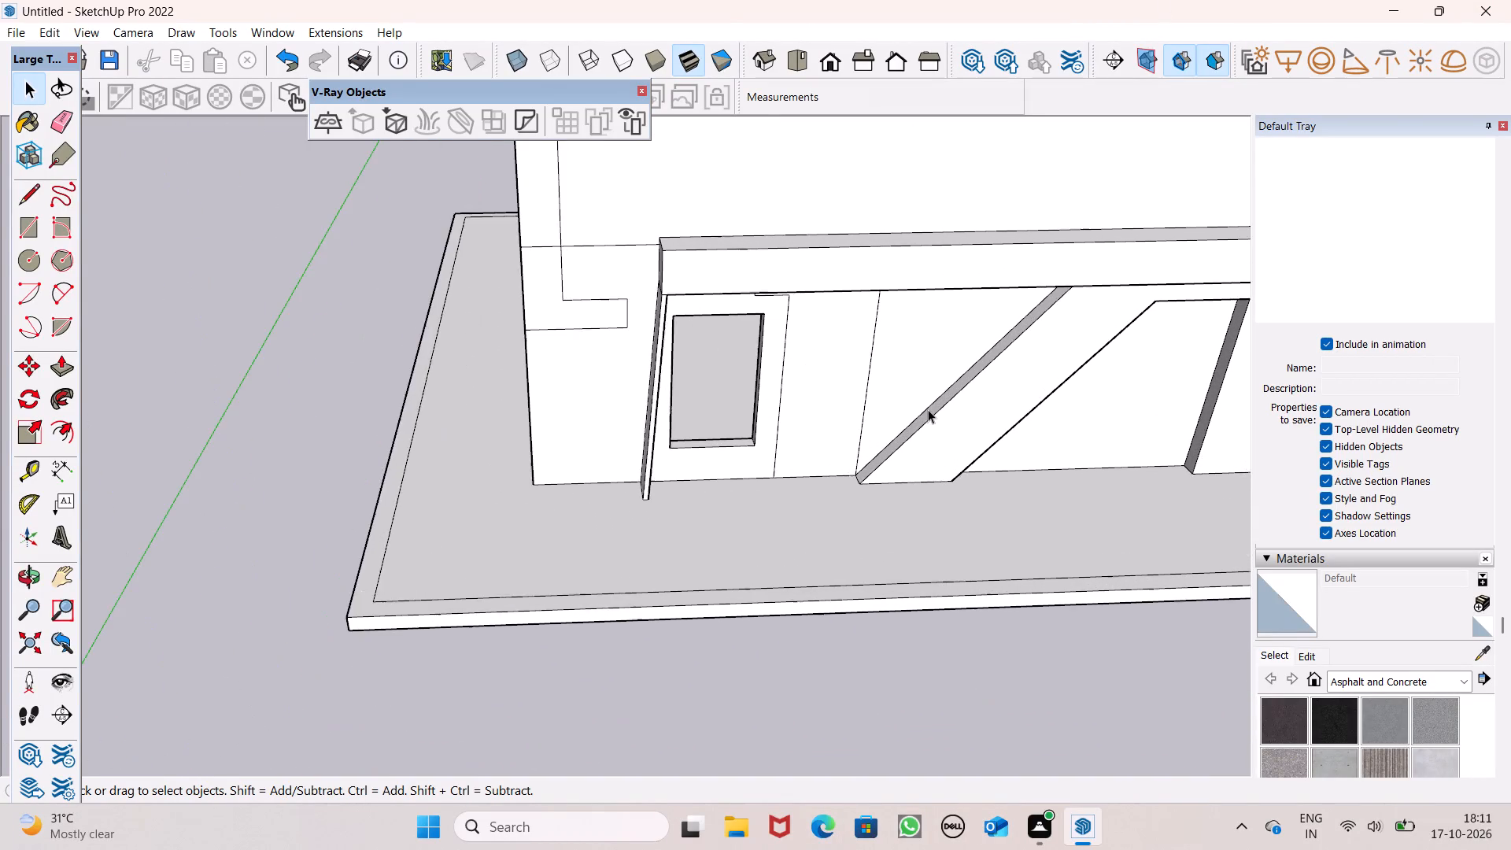
middle_click_drag(927, 408, 811, 207)
scroll(873, 374, "up", 1)
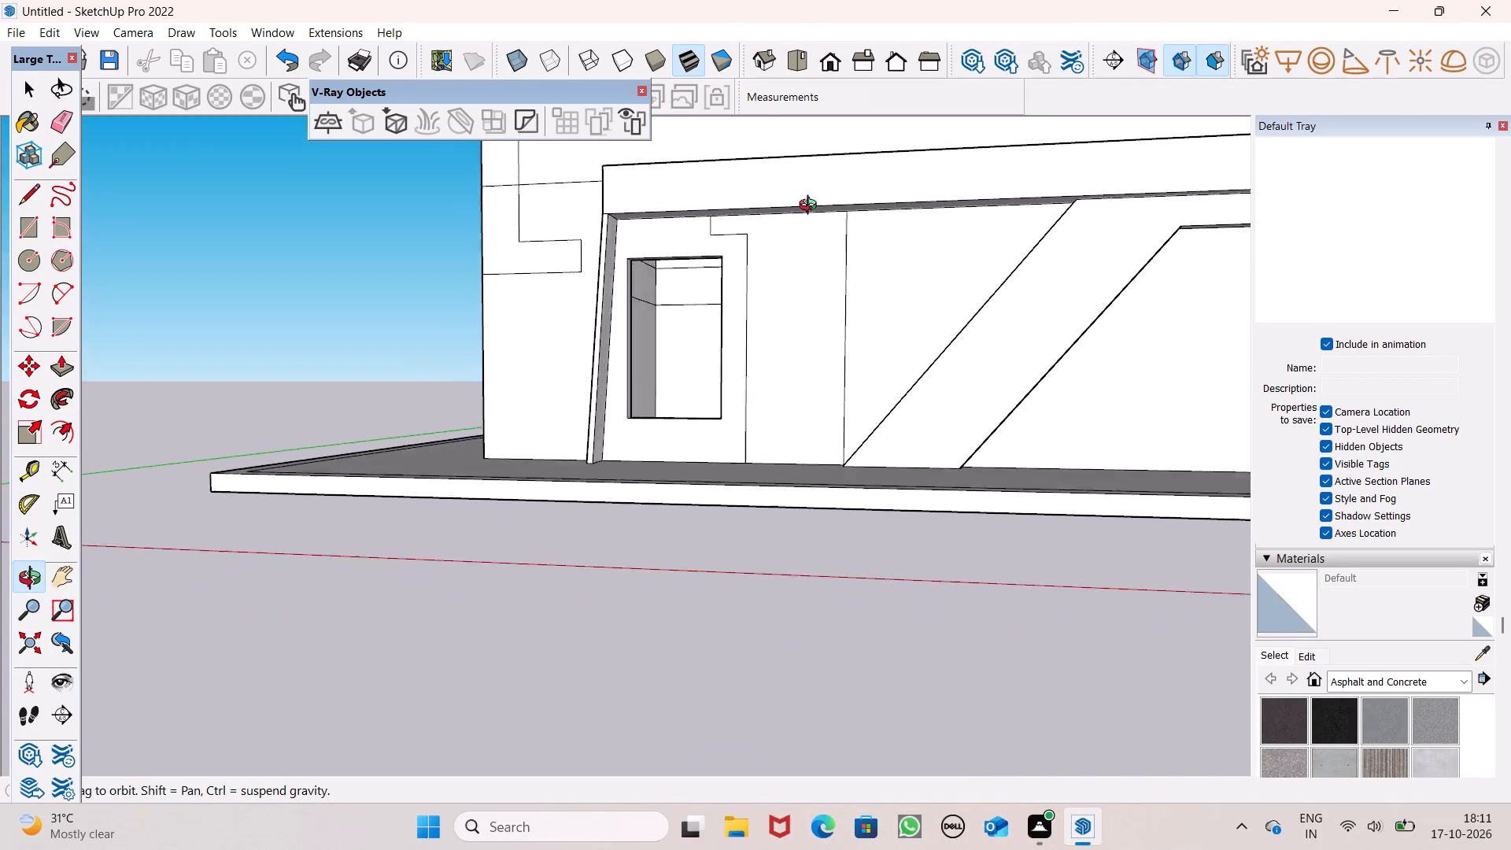
middle_click_drag(811, 207, 908, 151)
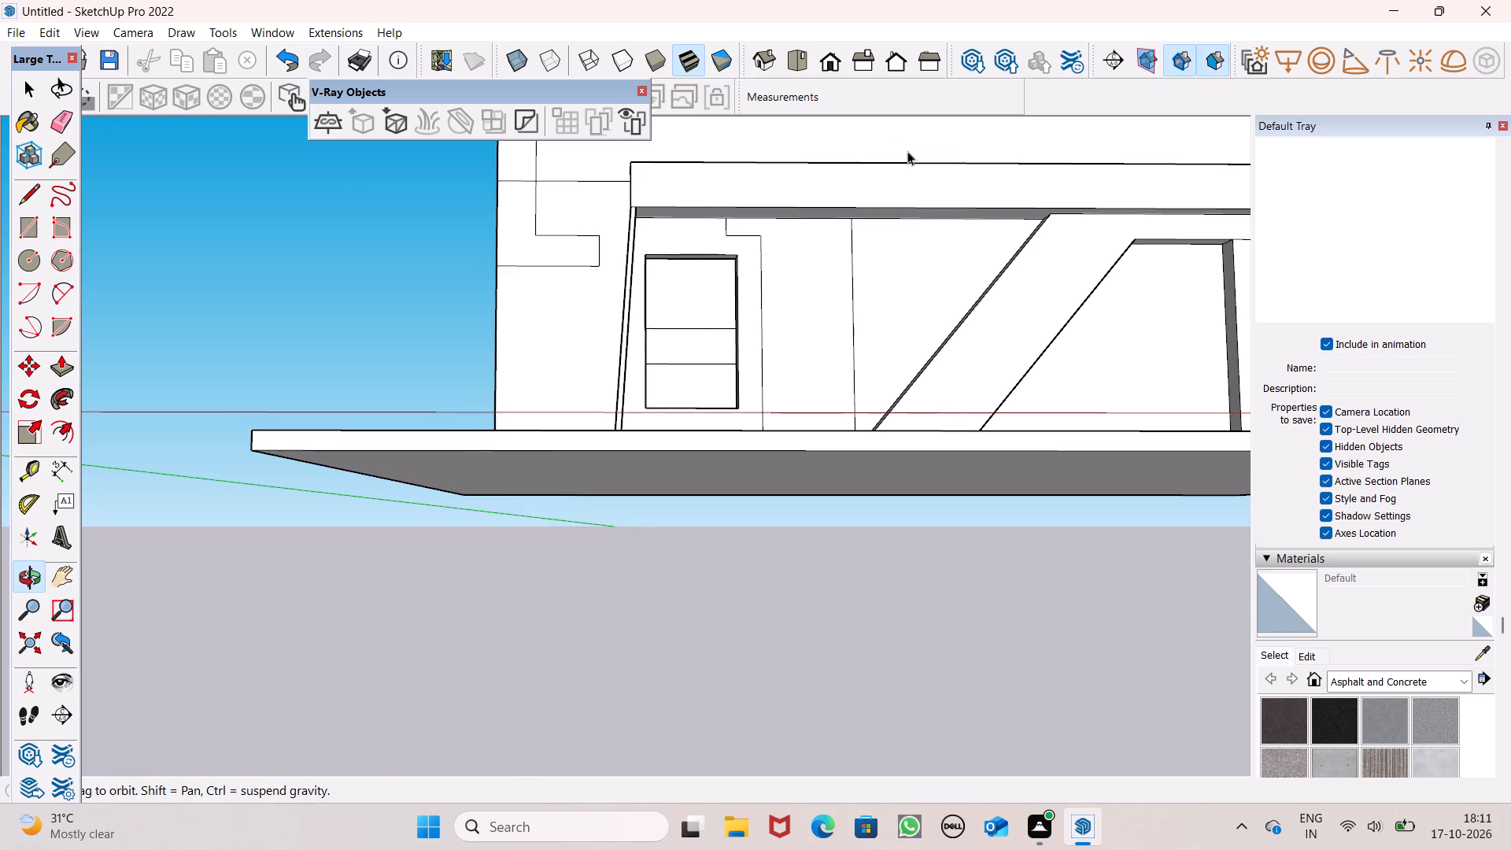
scroll(725, 250, "up", 5)
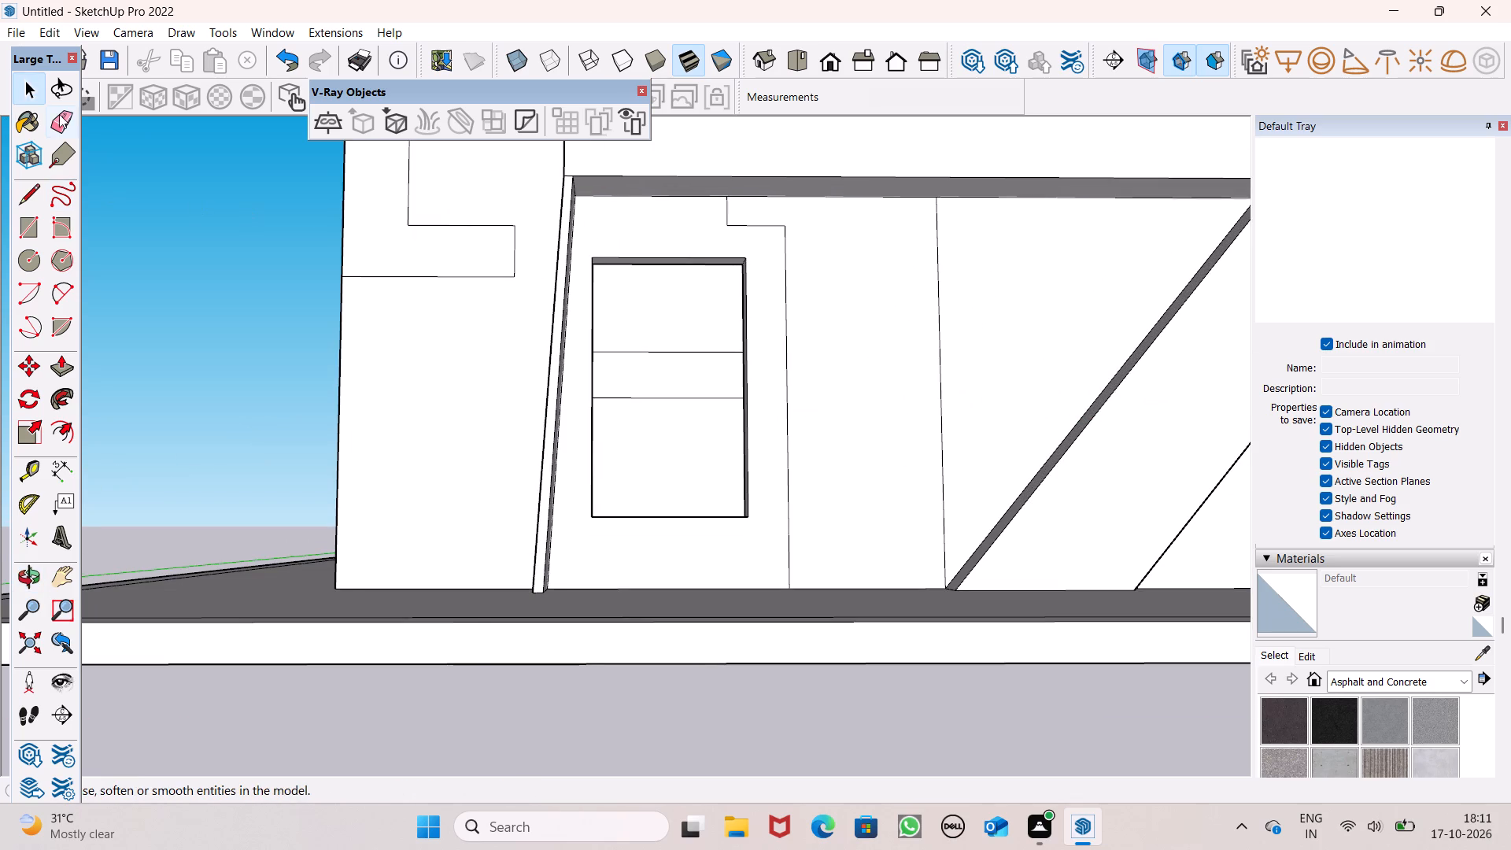
left_click(67, 117)
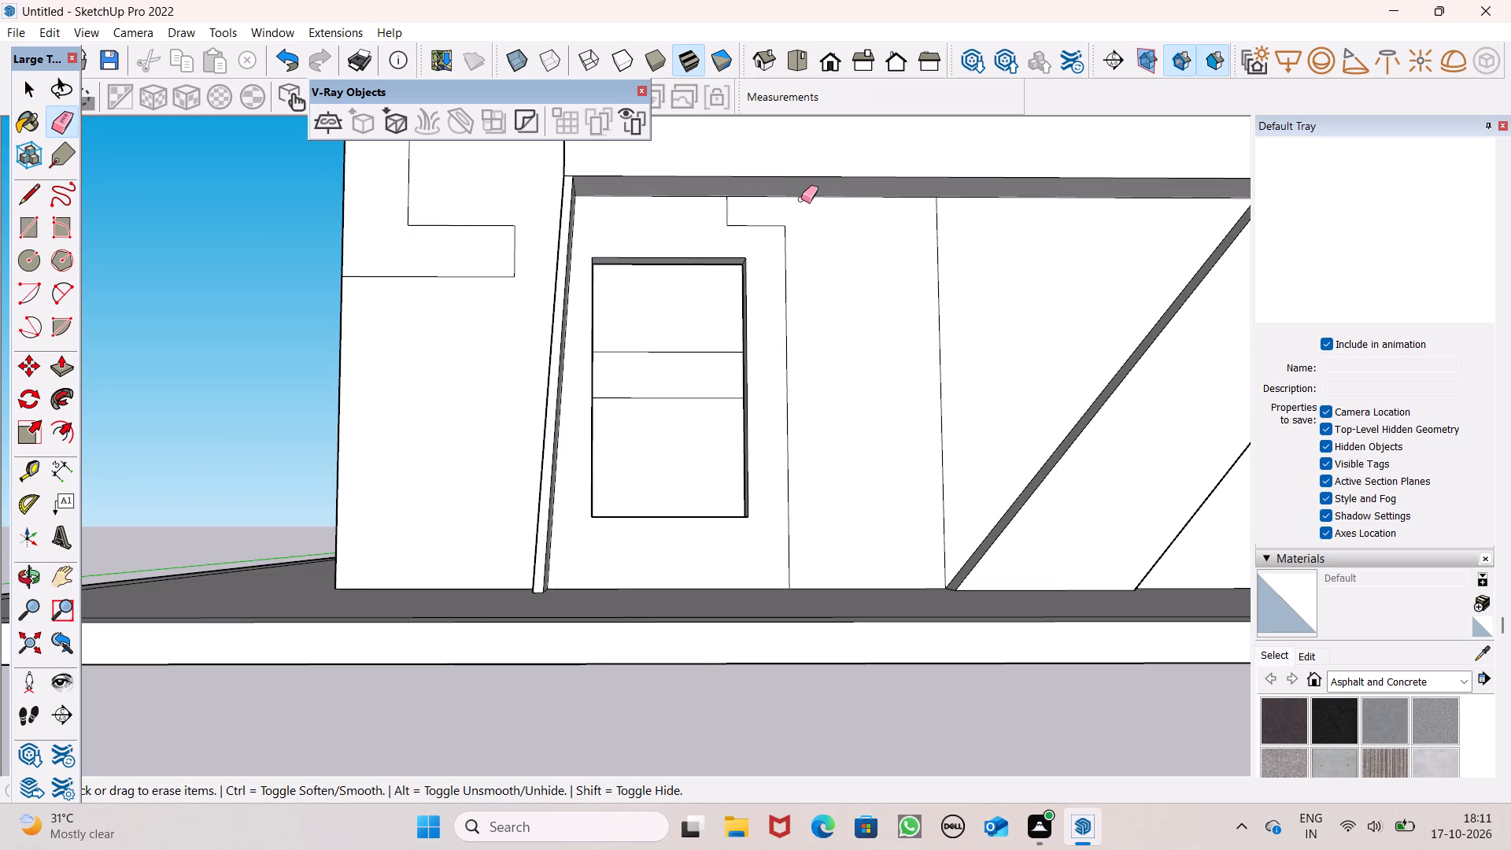
left_click_drag(744, 211, 729, 216)
left_click(729, 216)
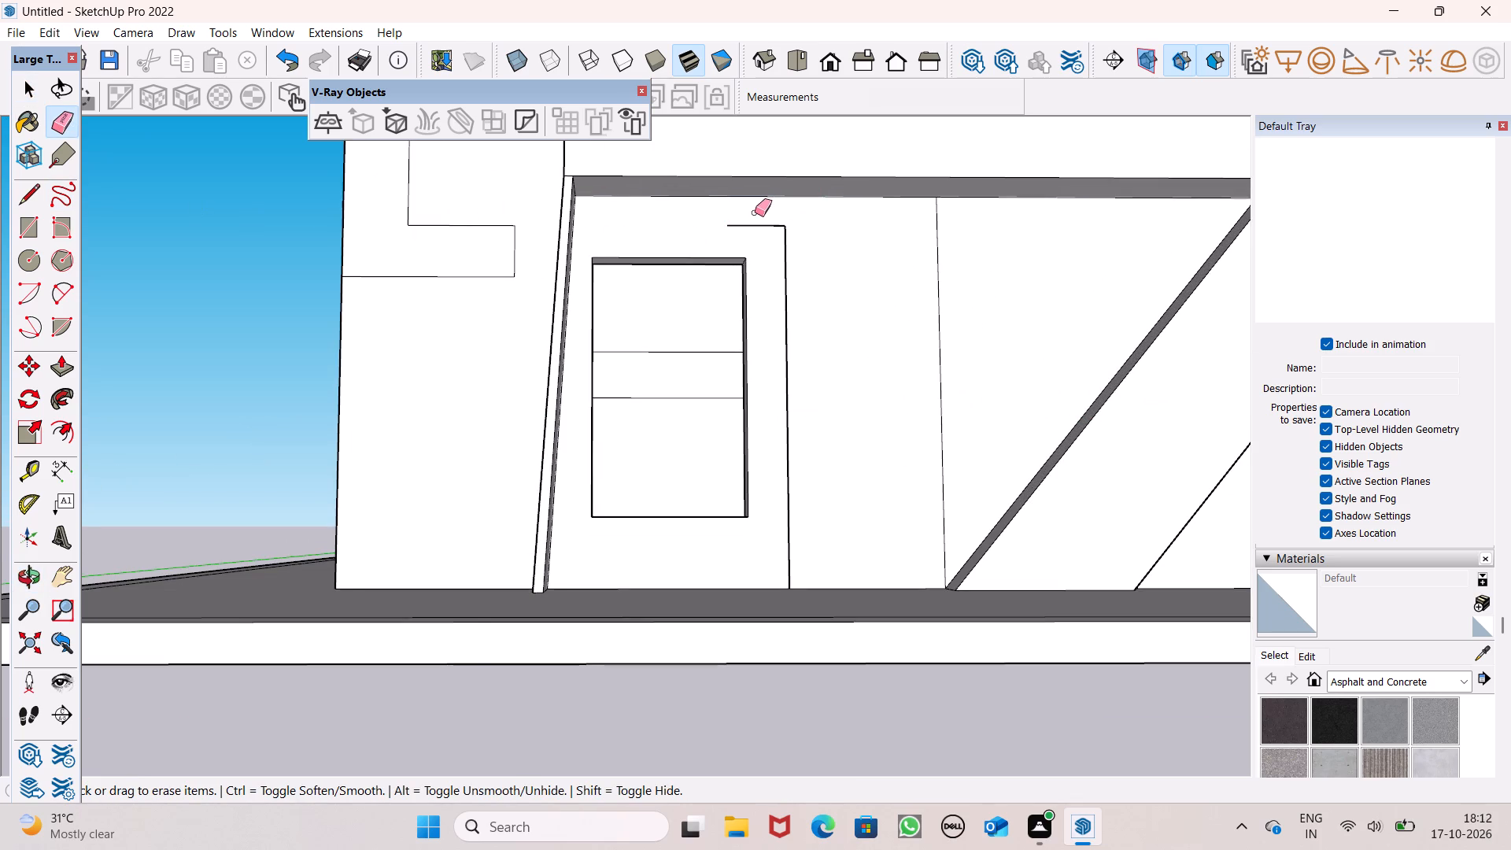
left_click(774, 228)
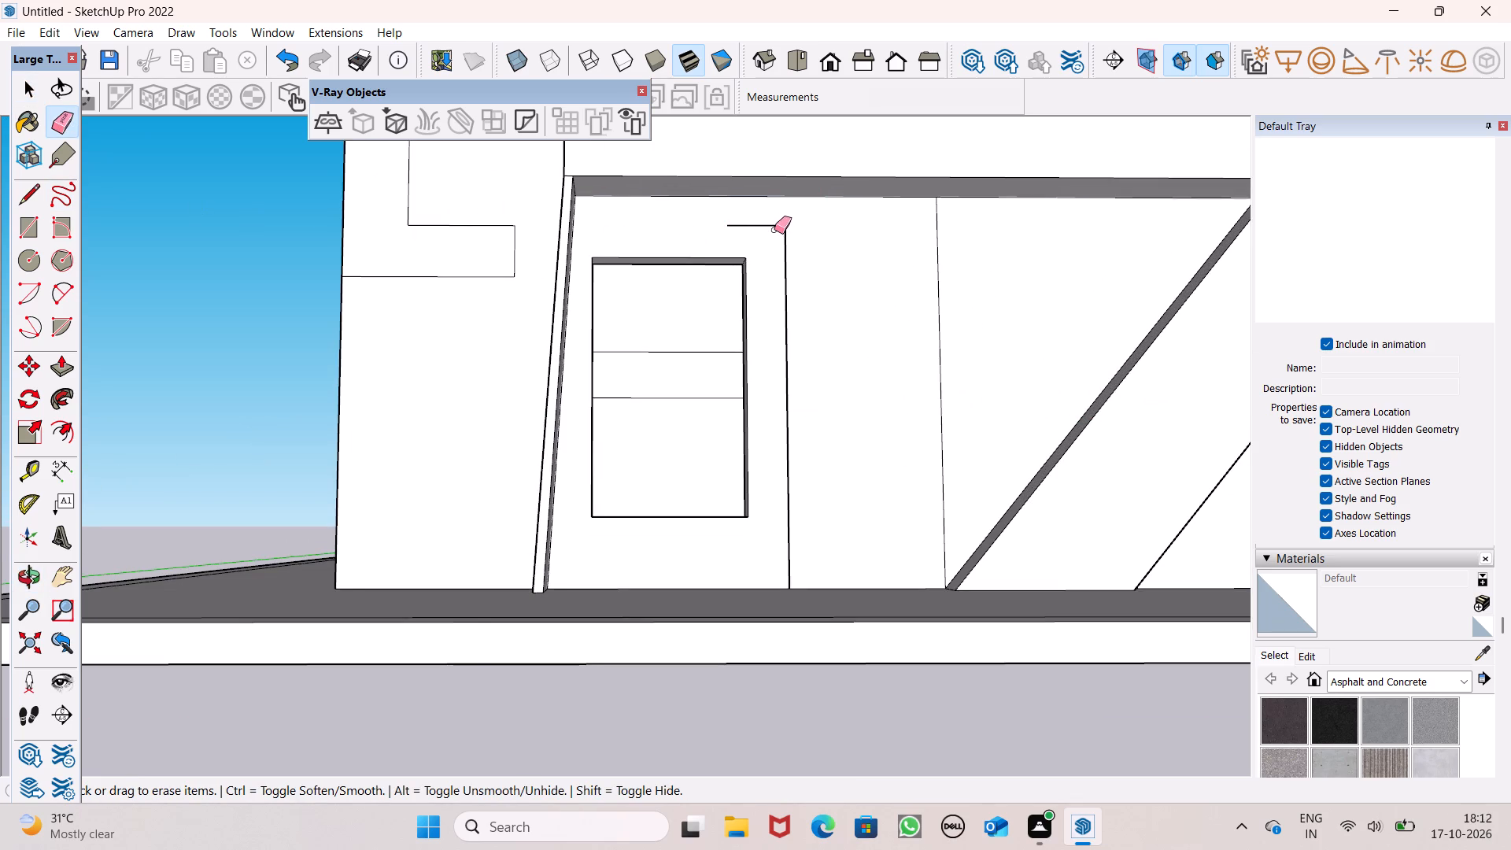
left_click(773, 225)
left_click_drag(780, 224, 789, 253)
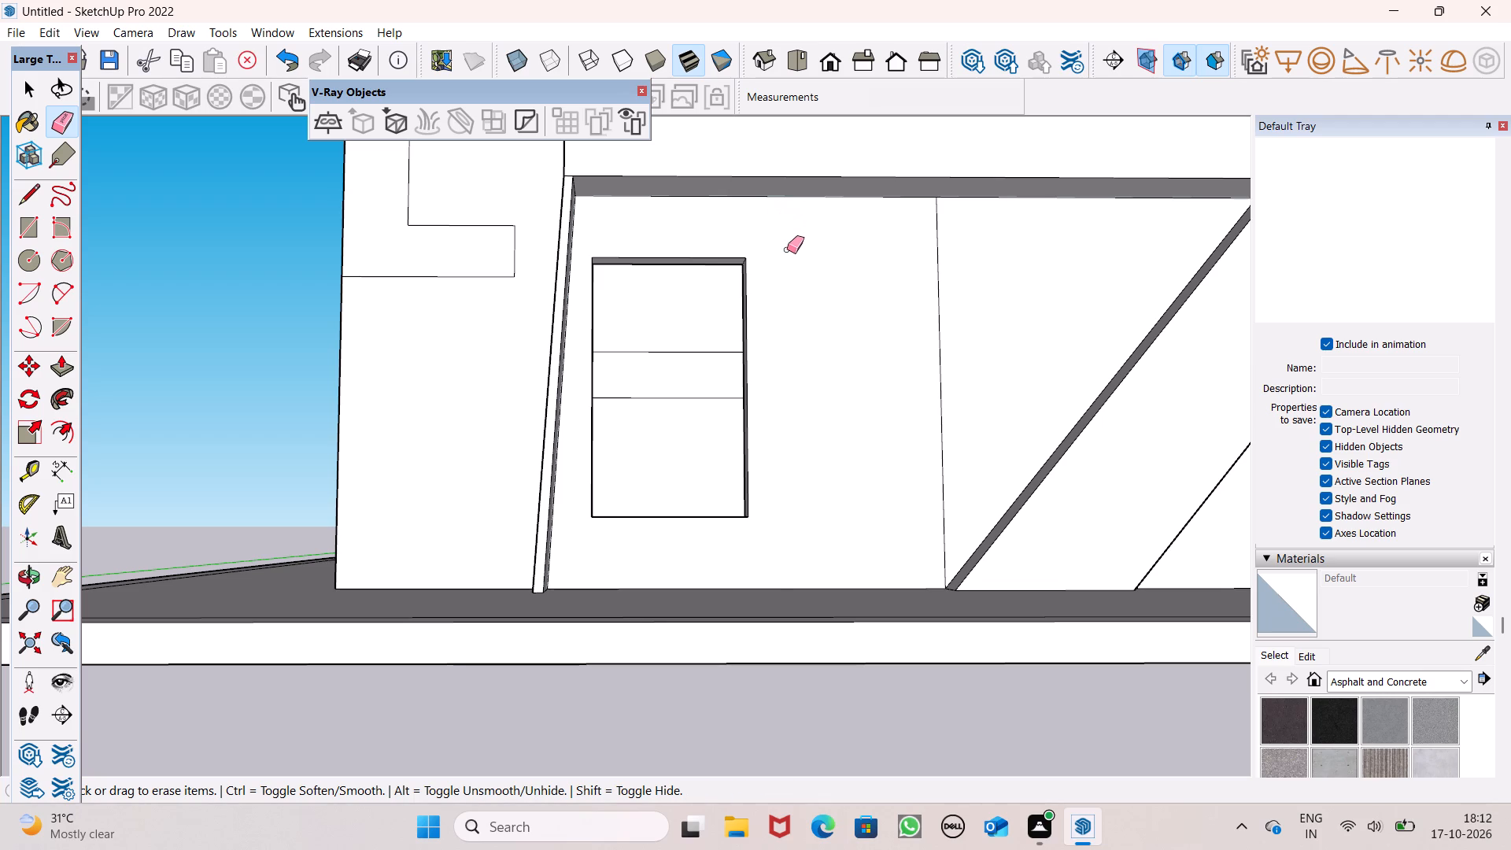
key("space")
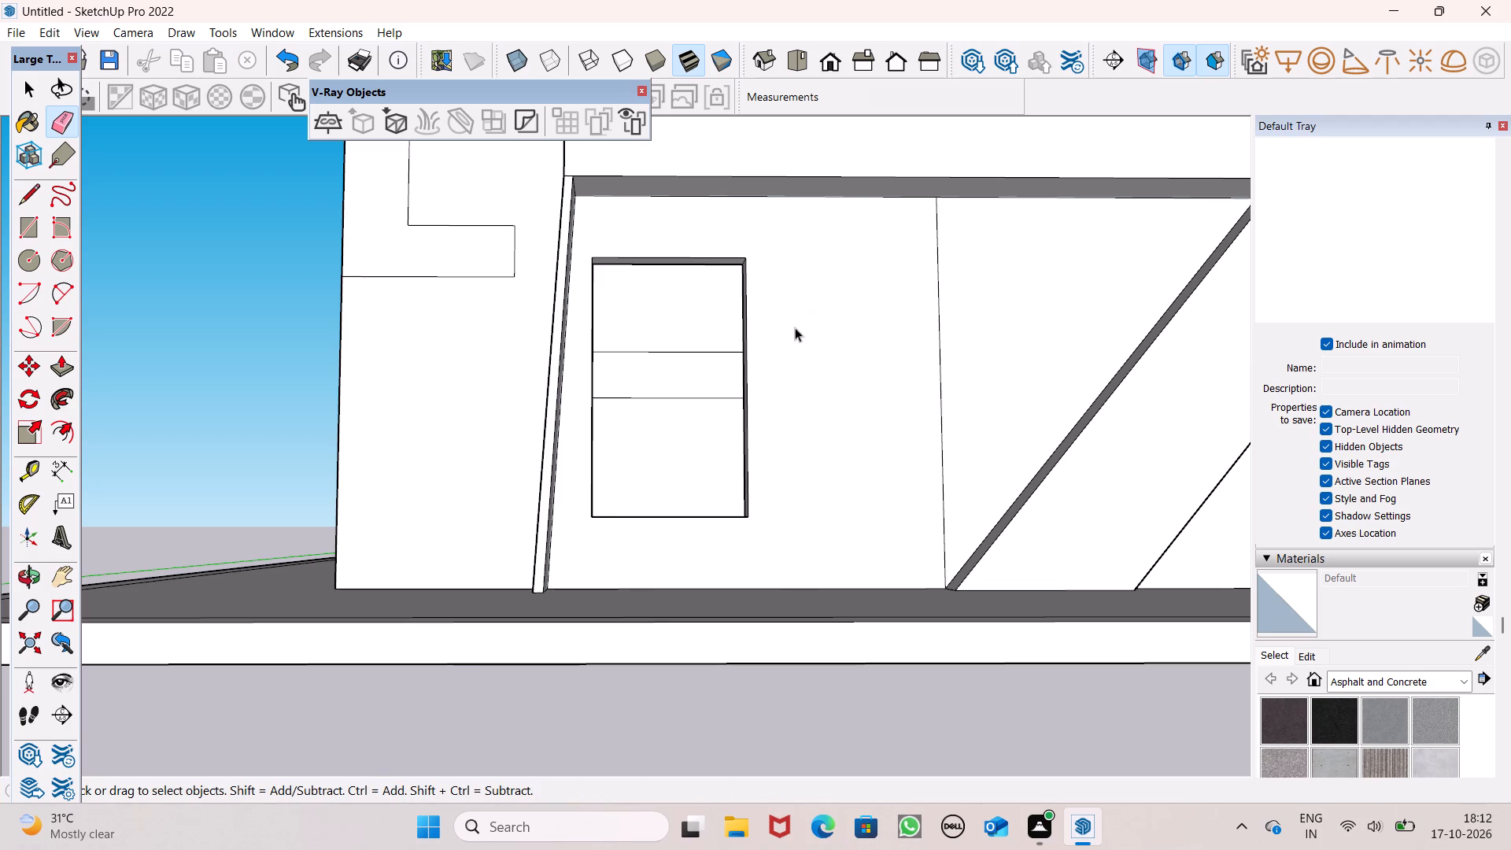
Push/Pull the front window opening's side reveal facing the diagonal brace outward by about 1' 9 3/8", widening the opening.
middle_click_drag(794, 373, 927, 497)
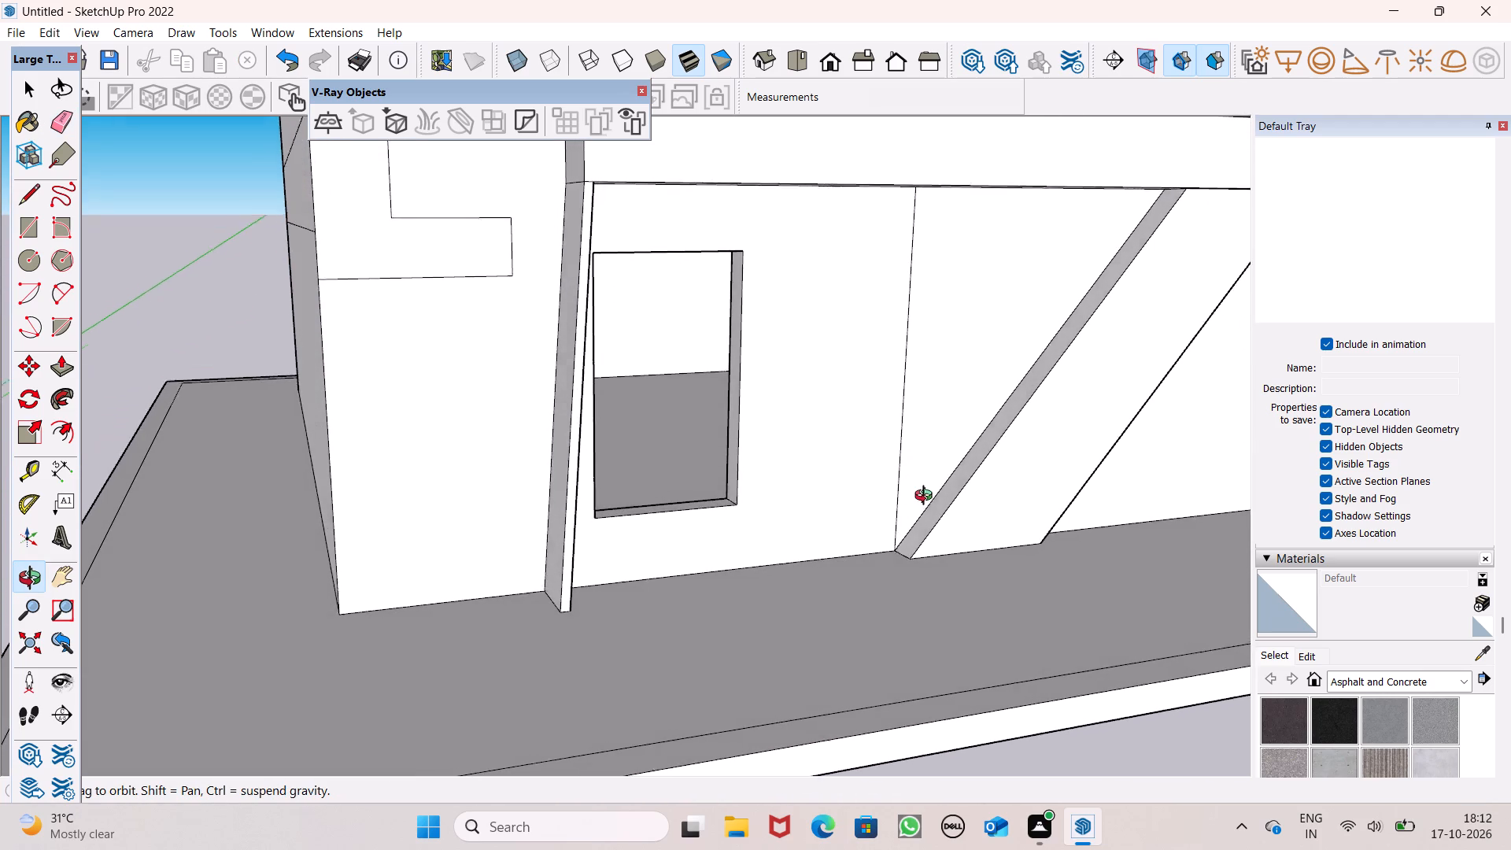
middle_click_drag(927, 497, 929, 497)
middle_click_drag(549, 453, 498, 508)
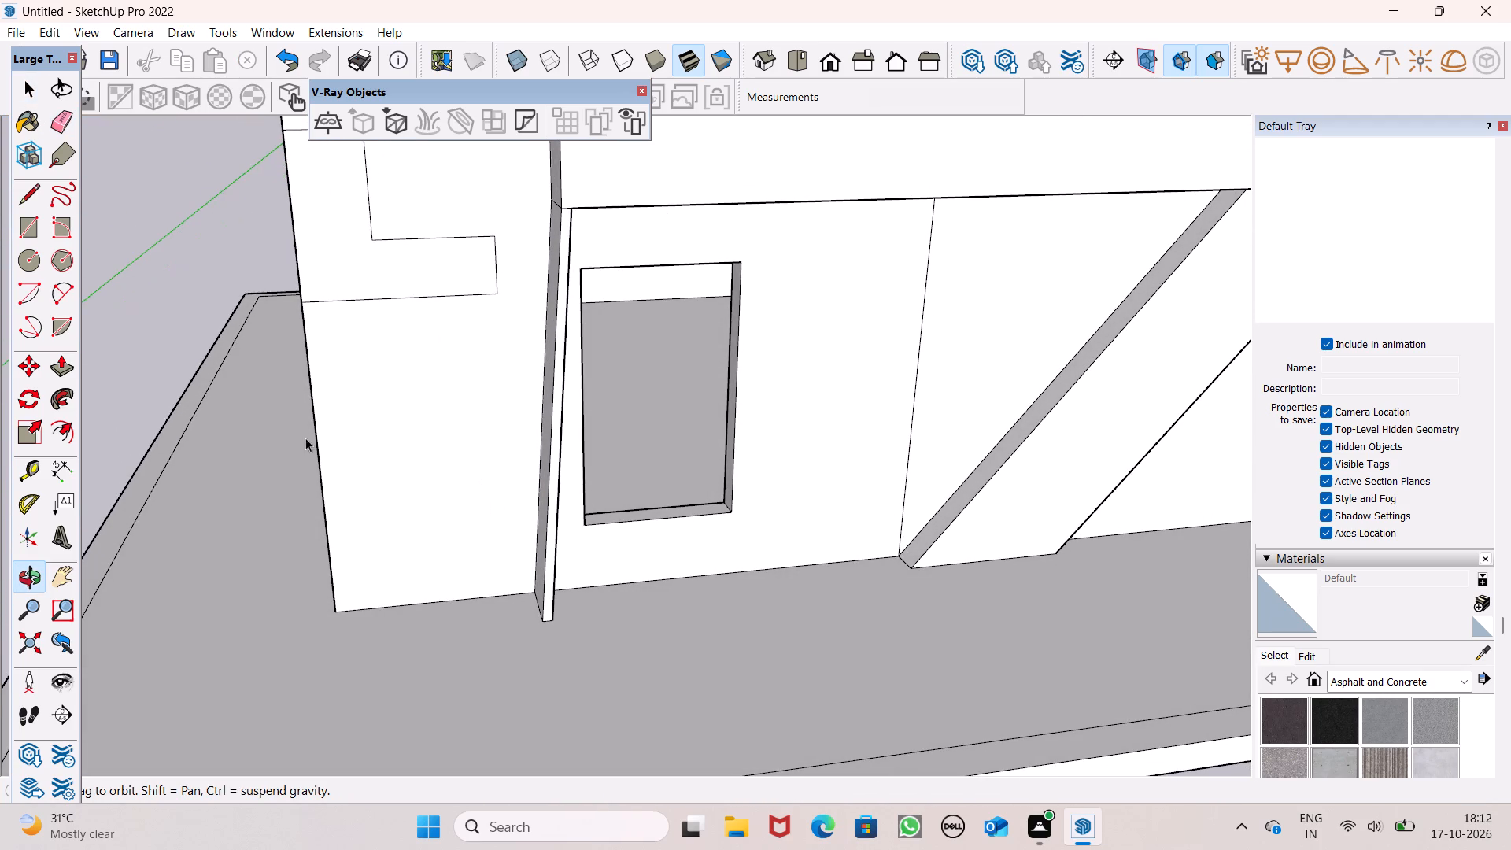
left_click(56, 367)
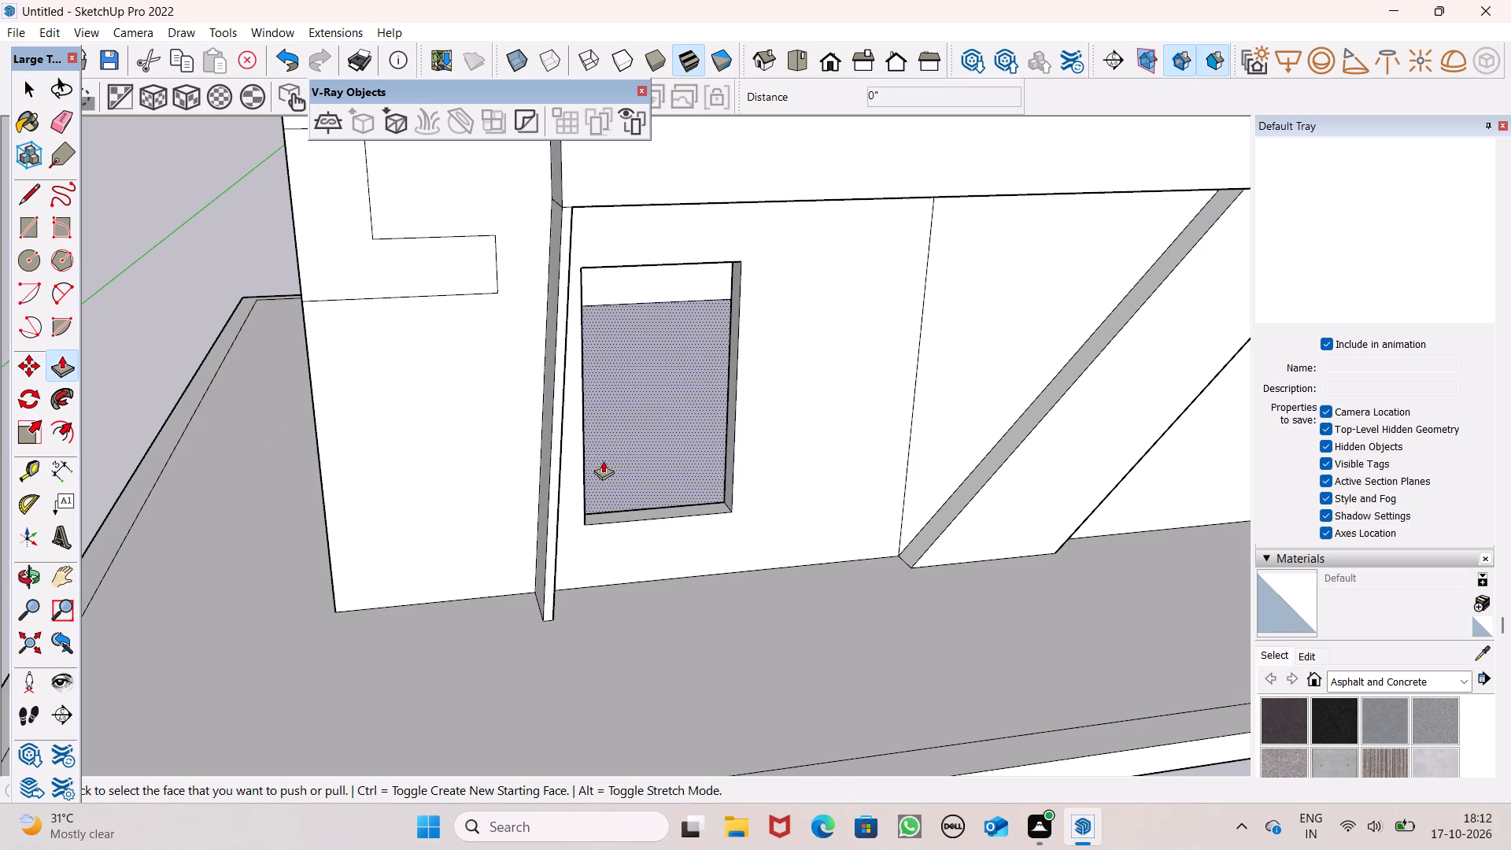
middle_click_drag(615, 476, 767, 490)
scroll(774, 474, "up", 4)
left_click_drag(808, 437, 859, 427)
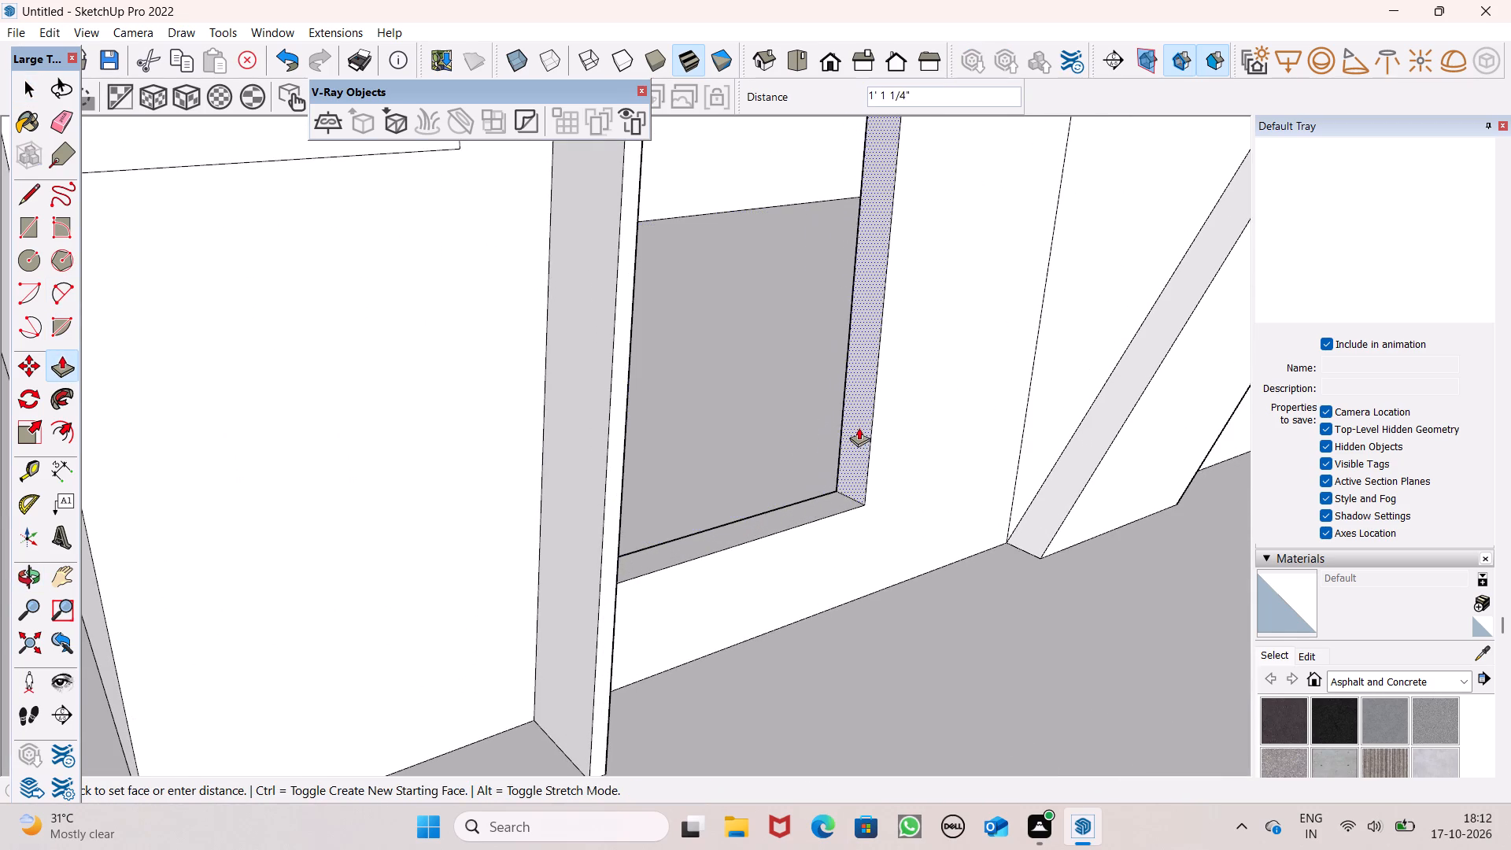
left_click_drag(859, 427, 881, 423)
Push/Pull the window's opposite side reveal, next to the slanted support strip, into the opening by about 1' 9 3/8".
scroll(929, 397, "down", 5)
middle_click_drag(918, 444, 577, 431)
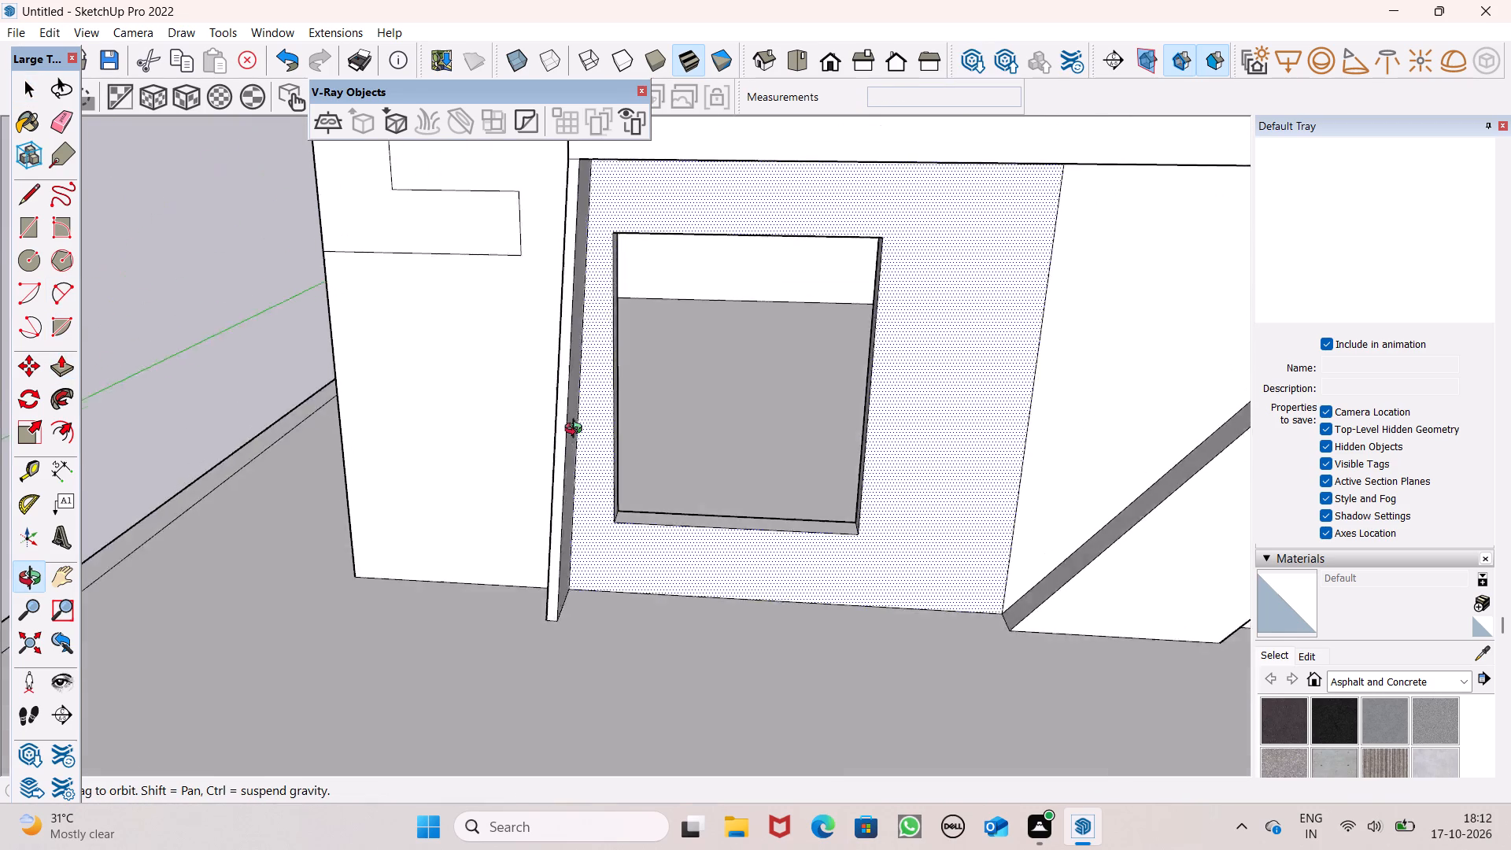
middle_click_drag(577, 431, 524, 424)
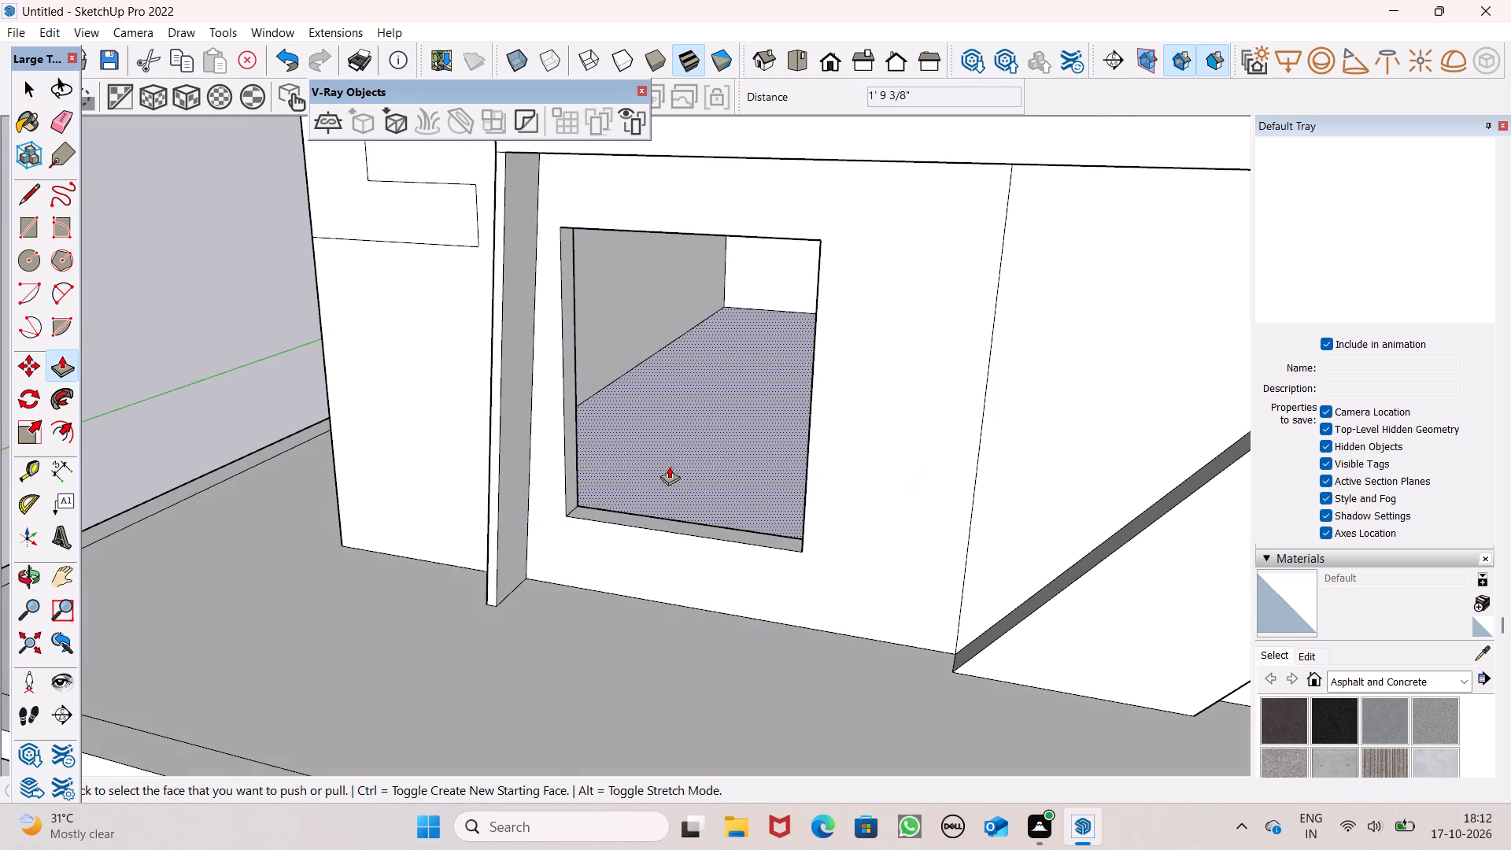
left_click_drag(571, 462, 606, 472)
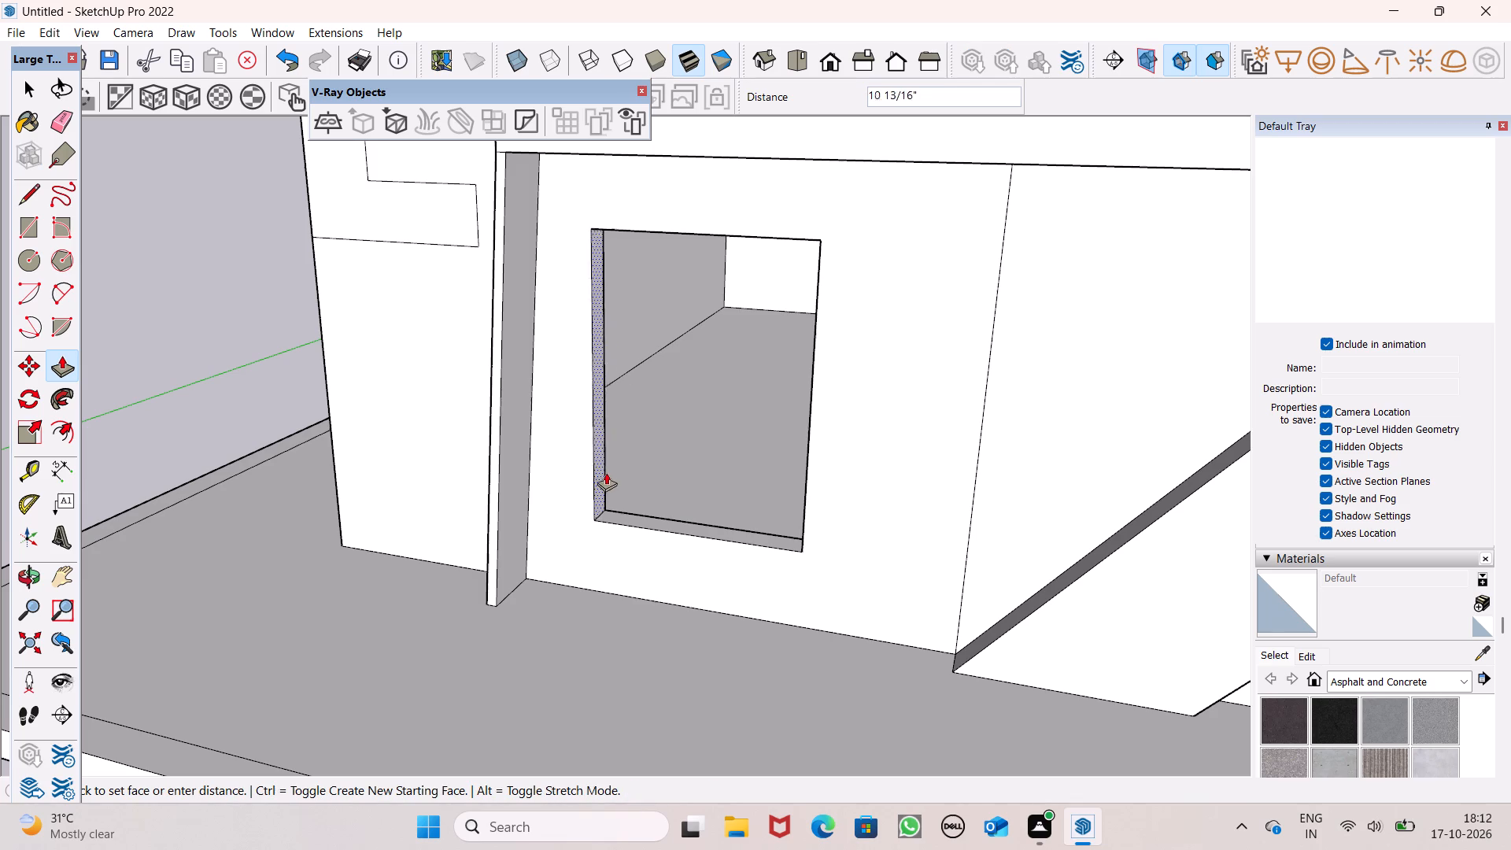
left_click_drag(606, 472, 633, 492)
Examine the window's position between the slanted strip and the diagonal brace from several angles around the building.
middle_click_drag(738, 543, 1148, 532)
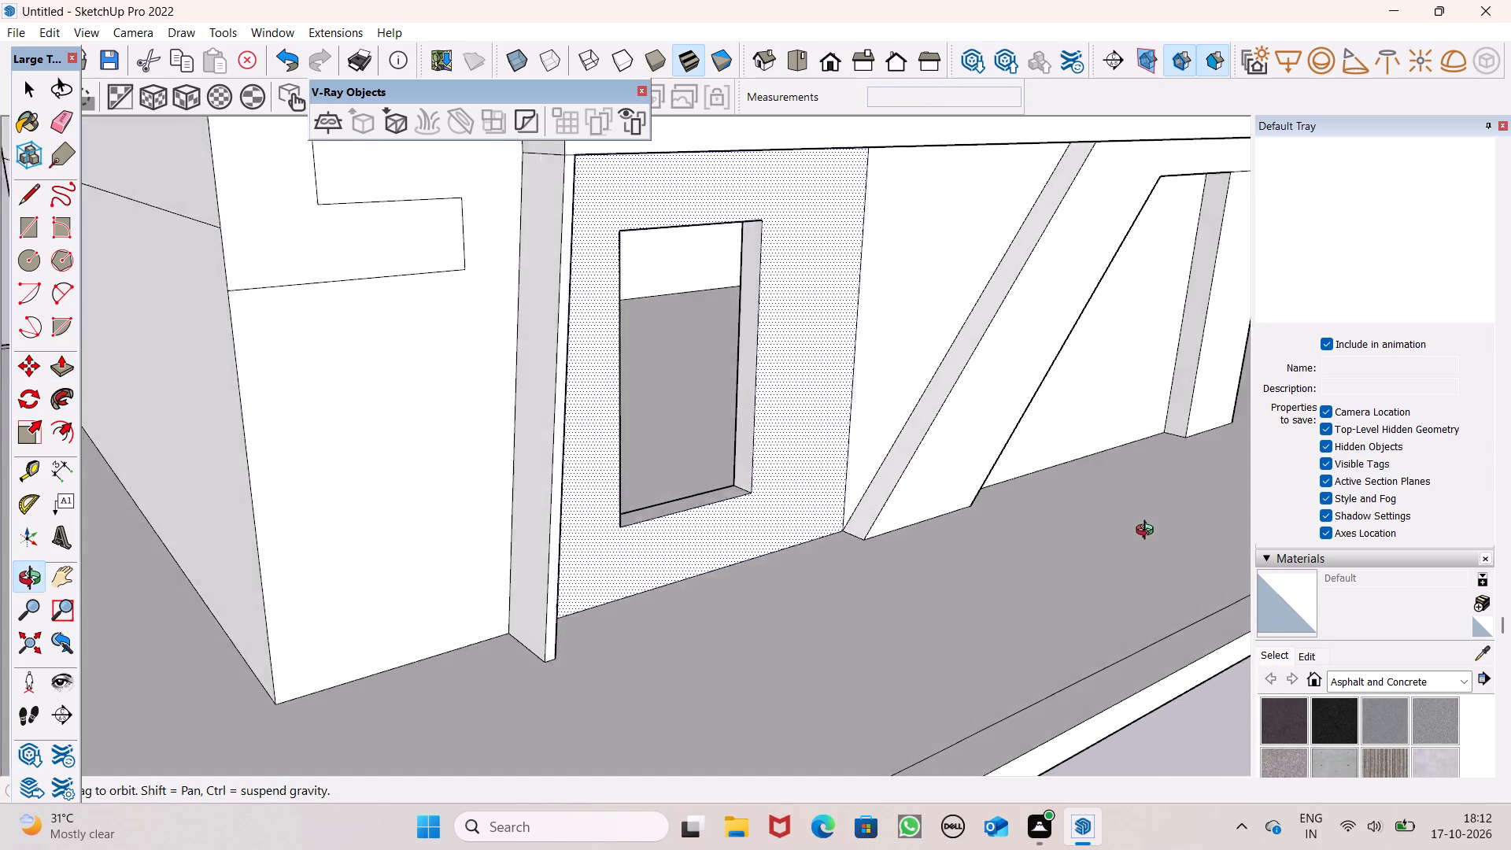
middle_click_drag(1148, 532, 1135, 505)
middle_click_drag(645, 456, 504, 471)
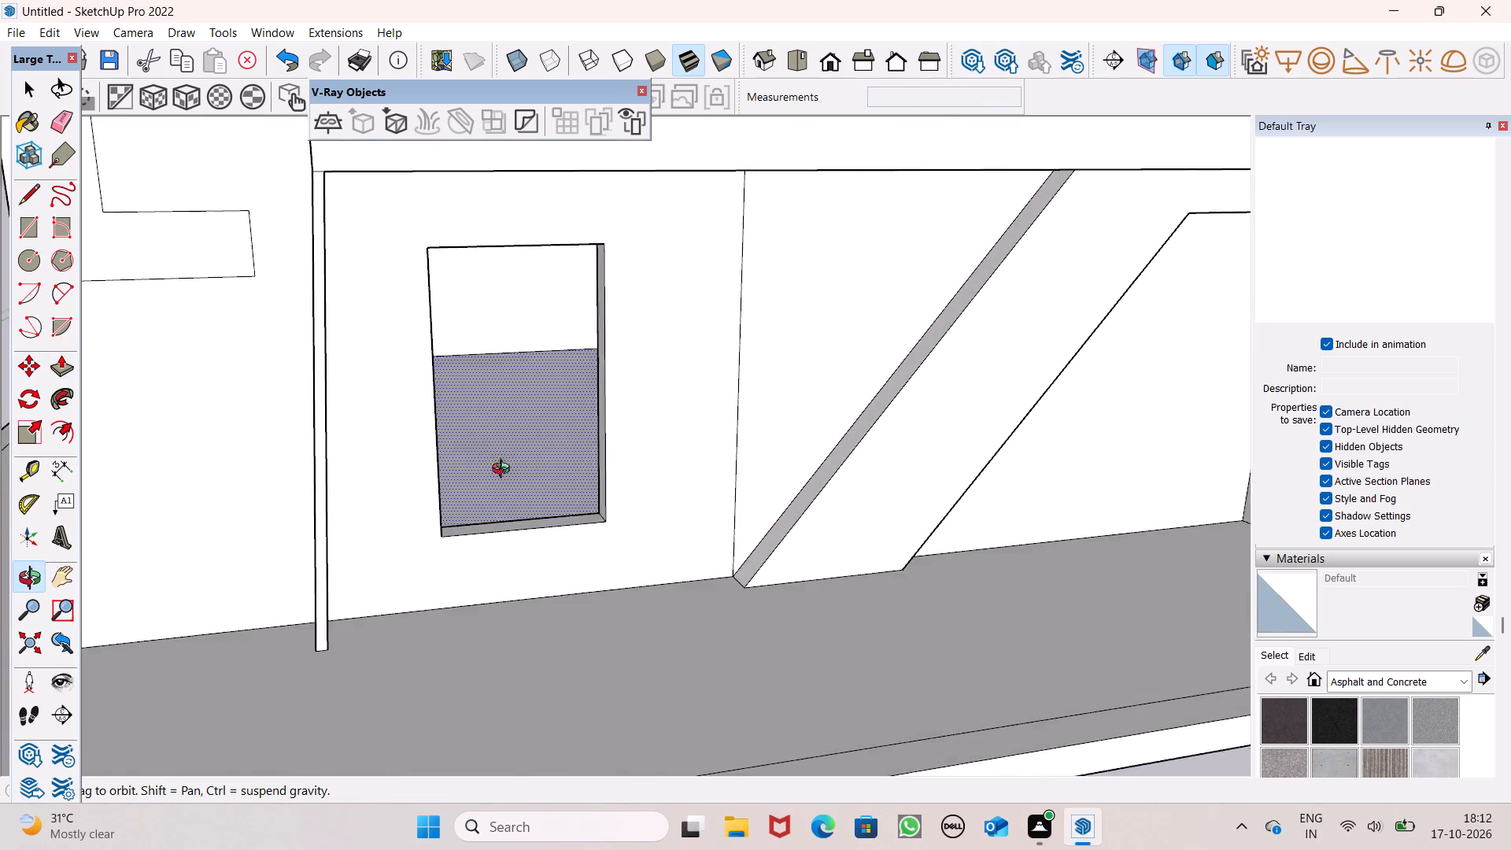
middle_click_drag(504, 471, 496, 471)
scroll(680, 294, "down", 6)
middle_click_drag(721, 634, 719, 634)
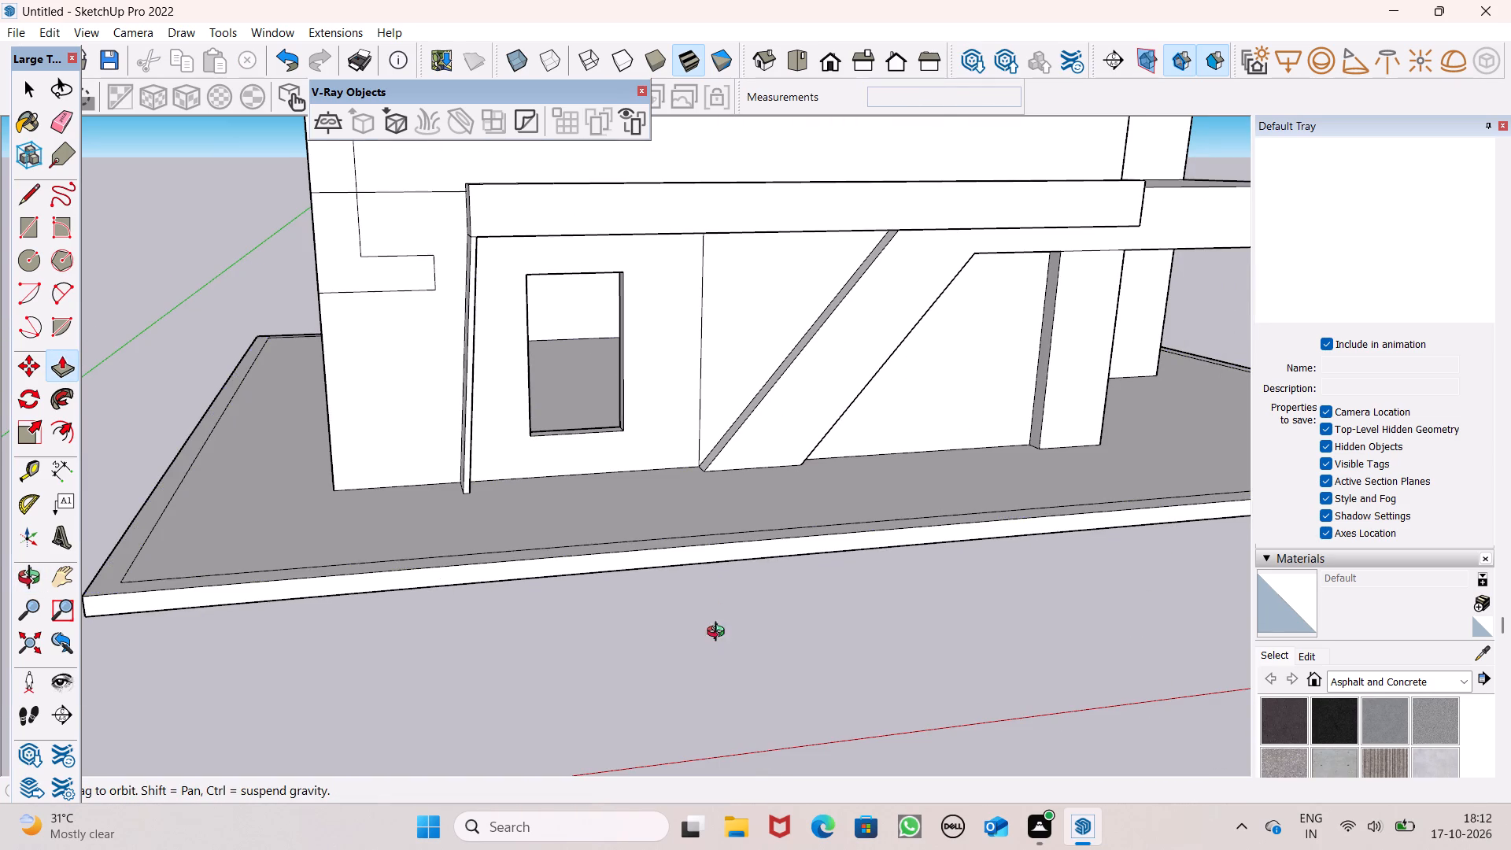
middle_click_drag(719, 634, 706, 658)
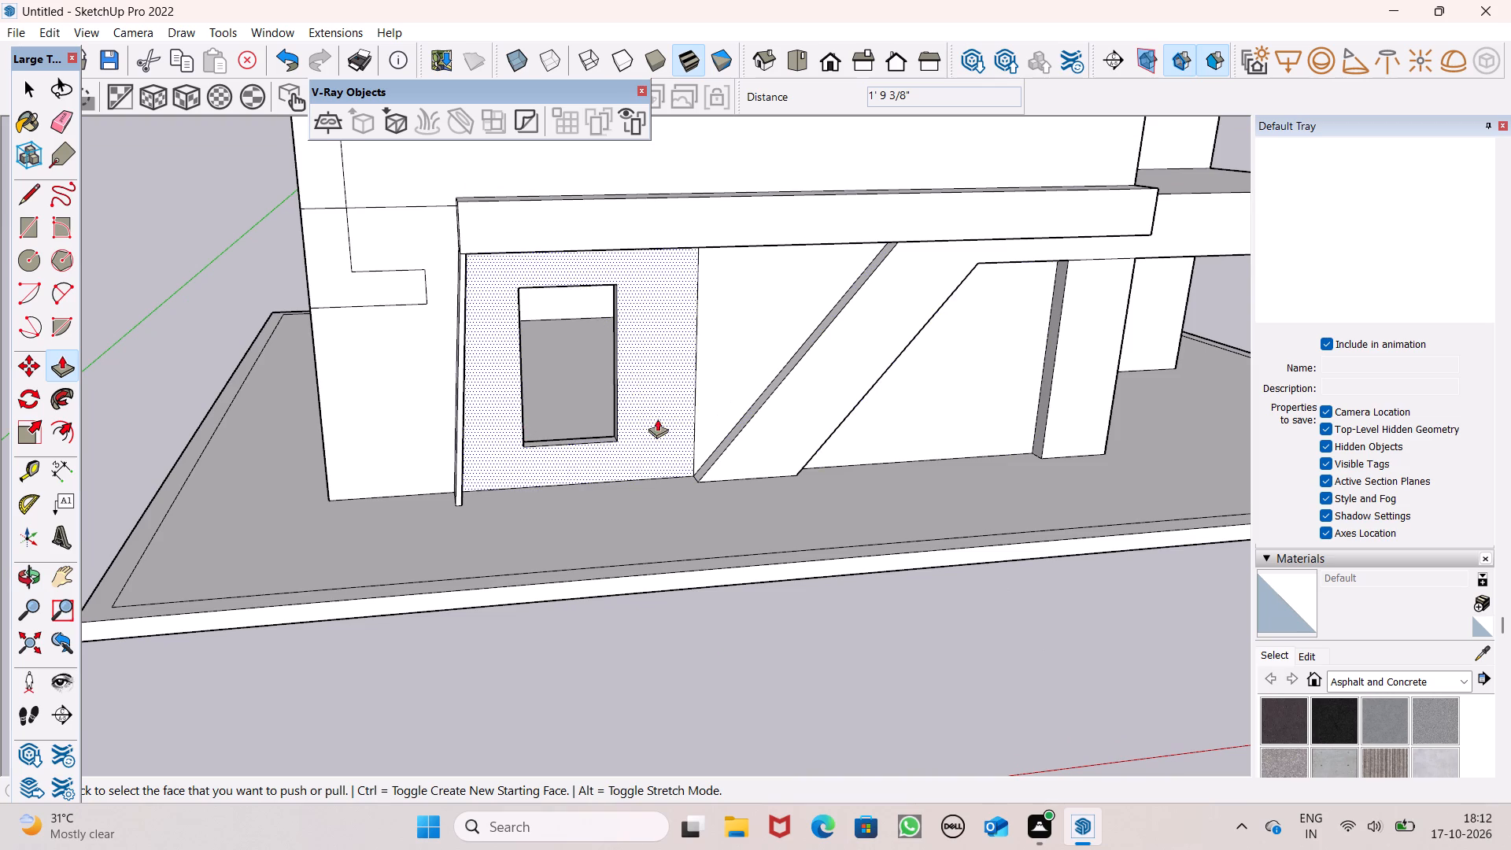
middle_click_drag(662, 421, 641, 432)
key("space")
scroll(659, 362, "down", 2)
middle_click_drag(608, 373, 845, 364)
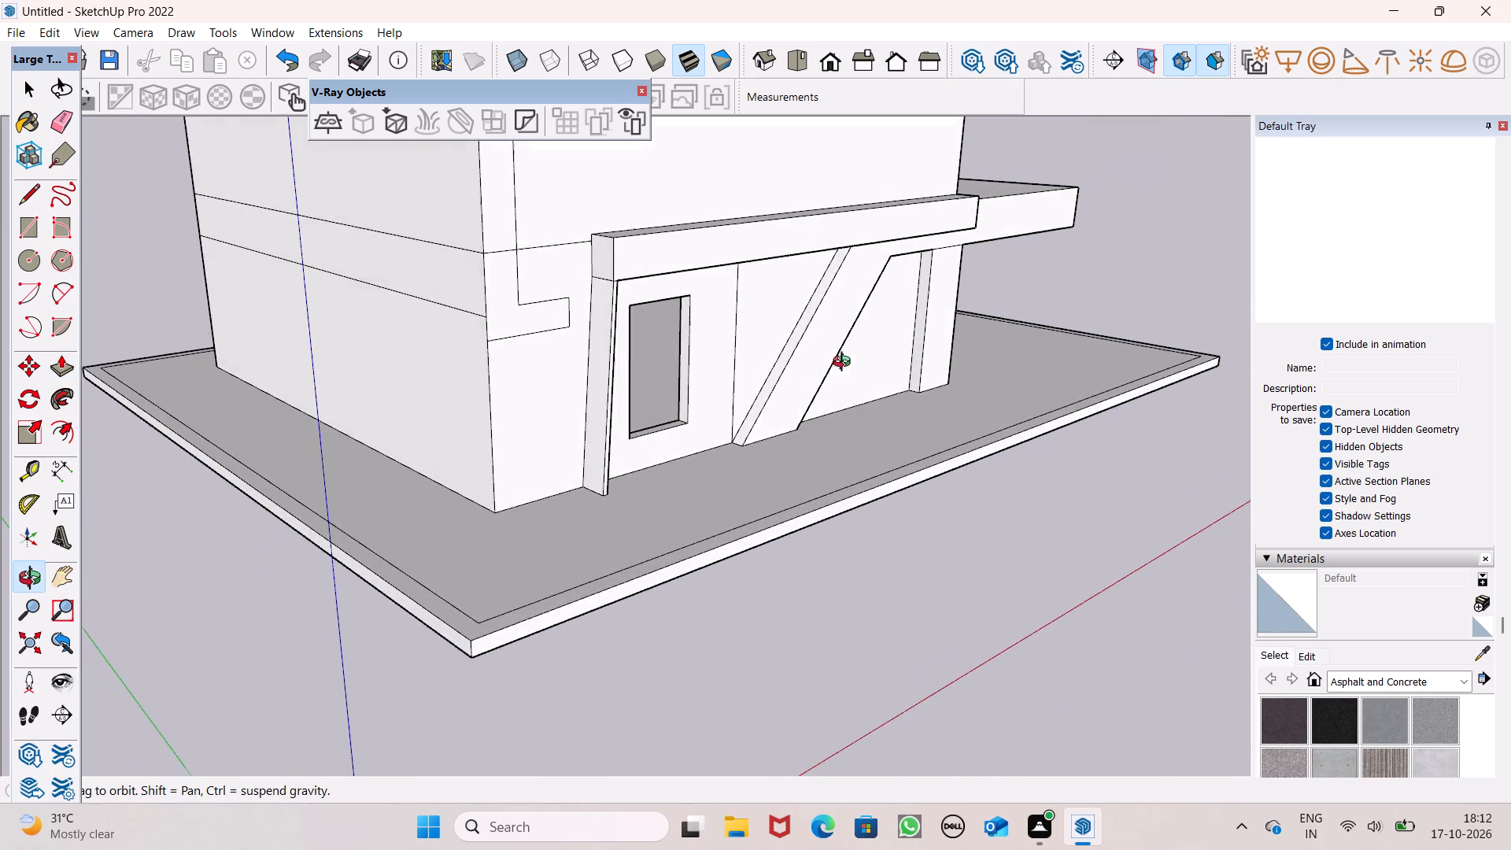
middle_click_drag(845, 364, 846, 364)
scroll(632, 331, "up", 6, "ctrl")
scroll(731, 342, "down", 6)
middle_click_drag(829, 431, 577, 493)
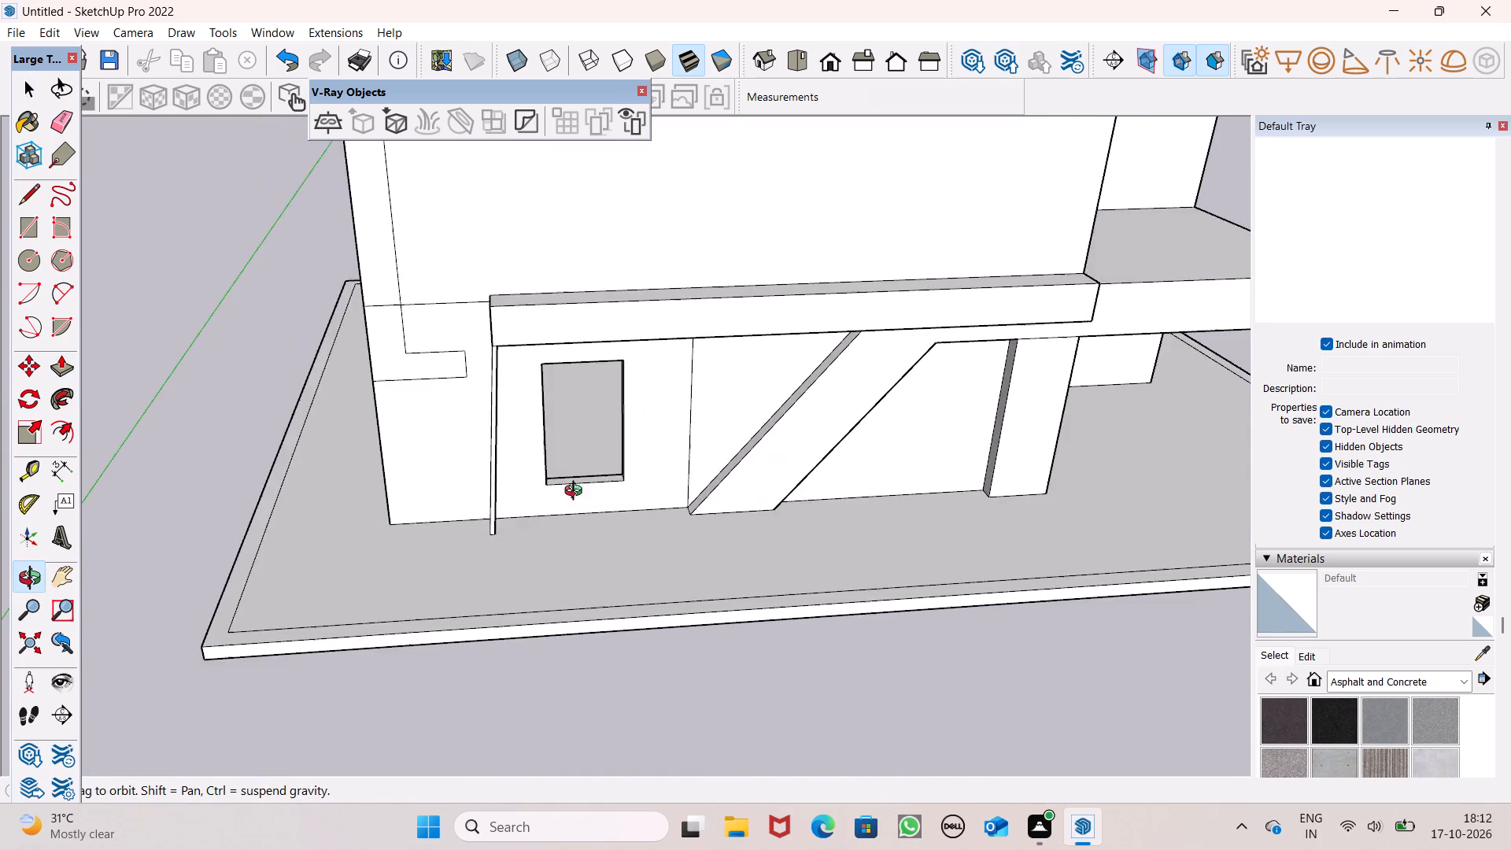
middle_click_drag(577, 493, 581, 432)
scroll(717, 323, "down", 3)
middle_click_drag(680, 406, 712, 375)
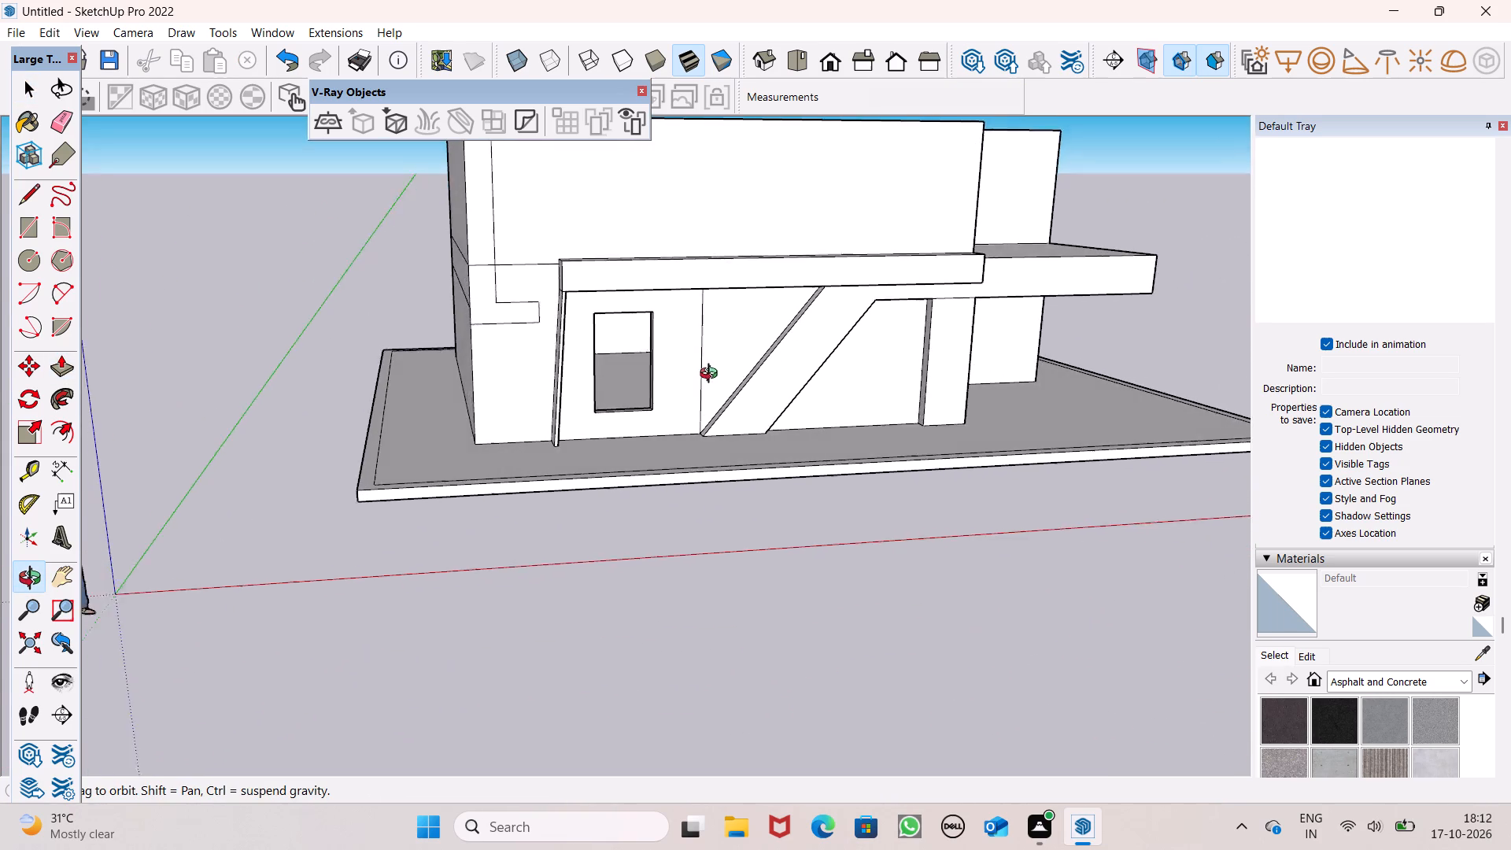
middle_click_drag(712, 375, 709, 435)
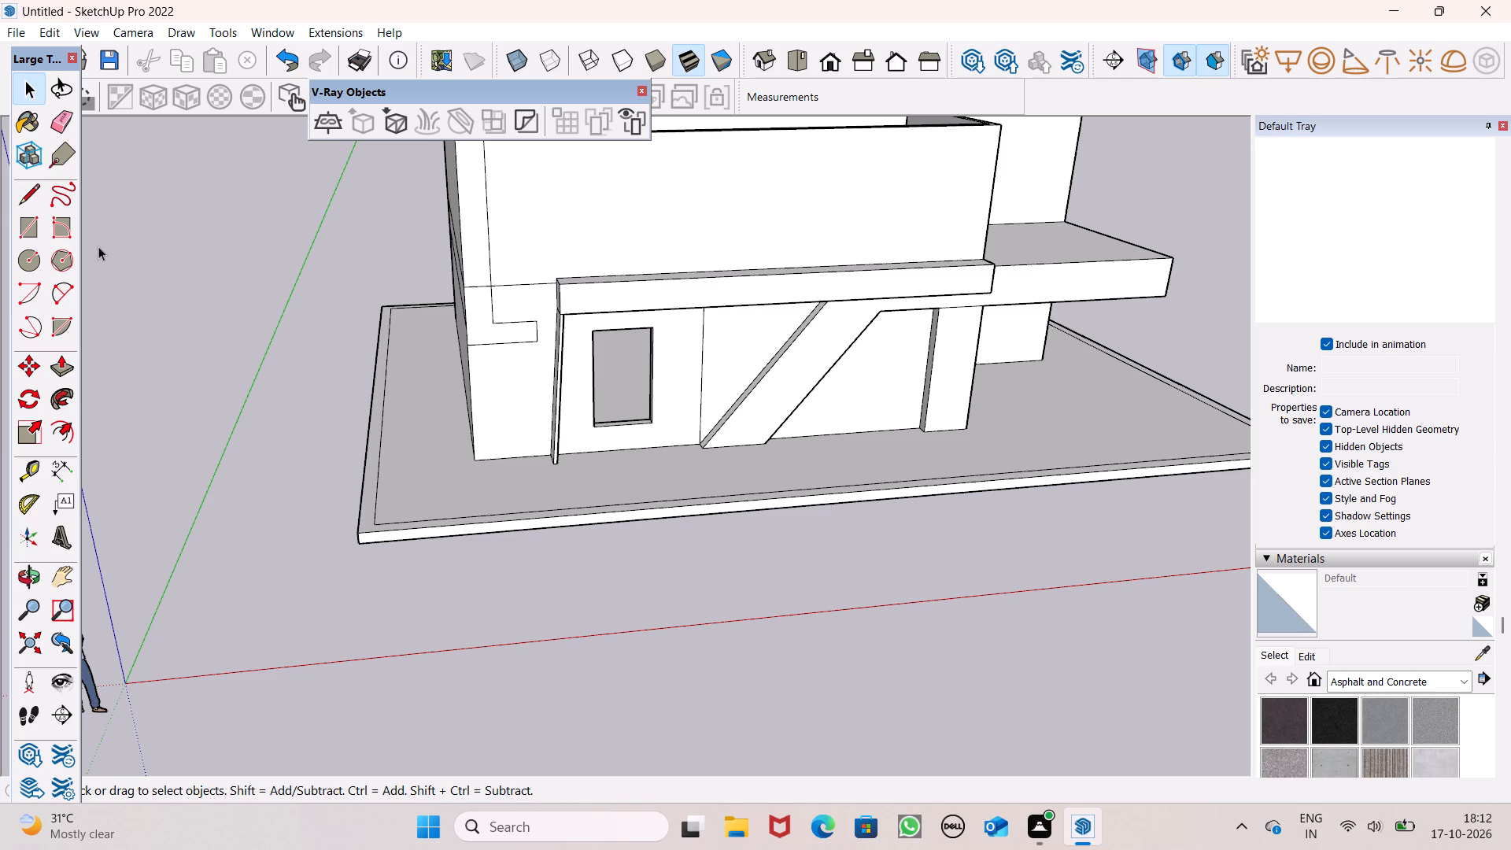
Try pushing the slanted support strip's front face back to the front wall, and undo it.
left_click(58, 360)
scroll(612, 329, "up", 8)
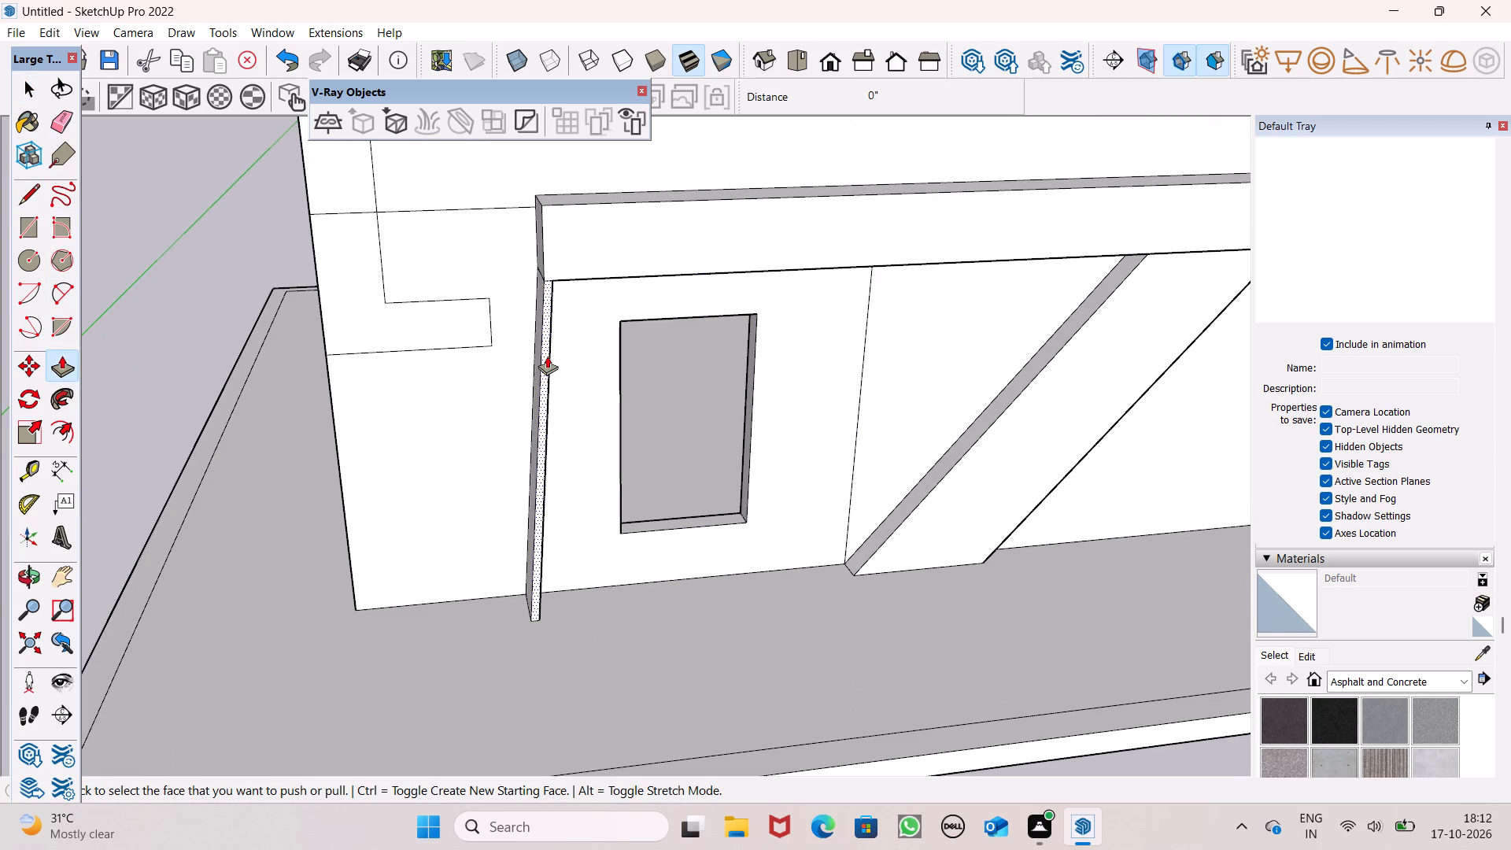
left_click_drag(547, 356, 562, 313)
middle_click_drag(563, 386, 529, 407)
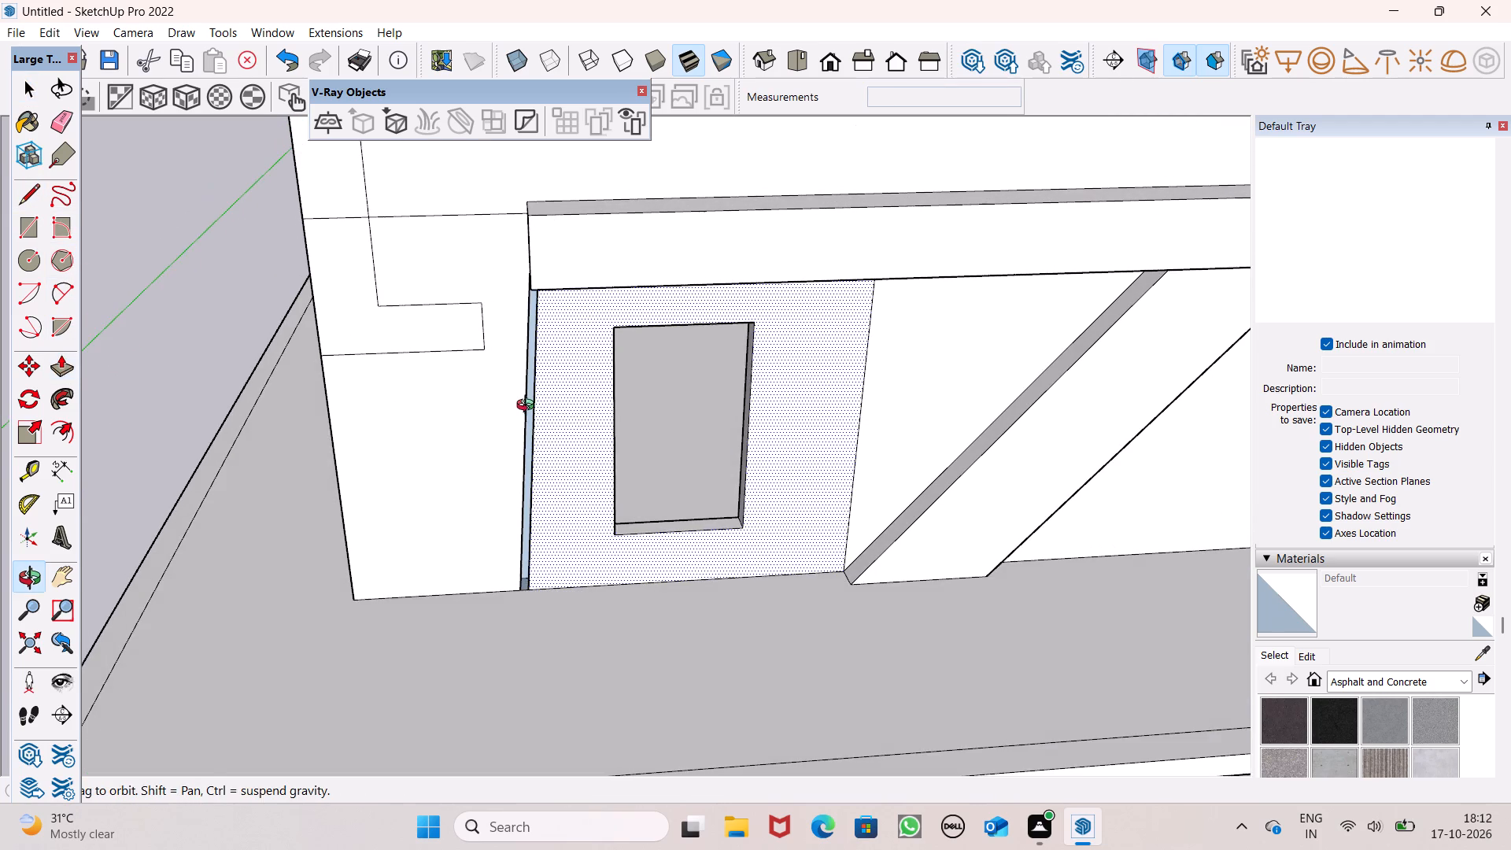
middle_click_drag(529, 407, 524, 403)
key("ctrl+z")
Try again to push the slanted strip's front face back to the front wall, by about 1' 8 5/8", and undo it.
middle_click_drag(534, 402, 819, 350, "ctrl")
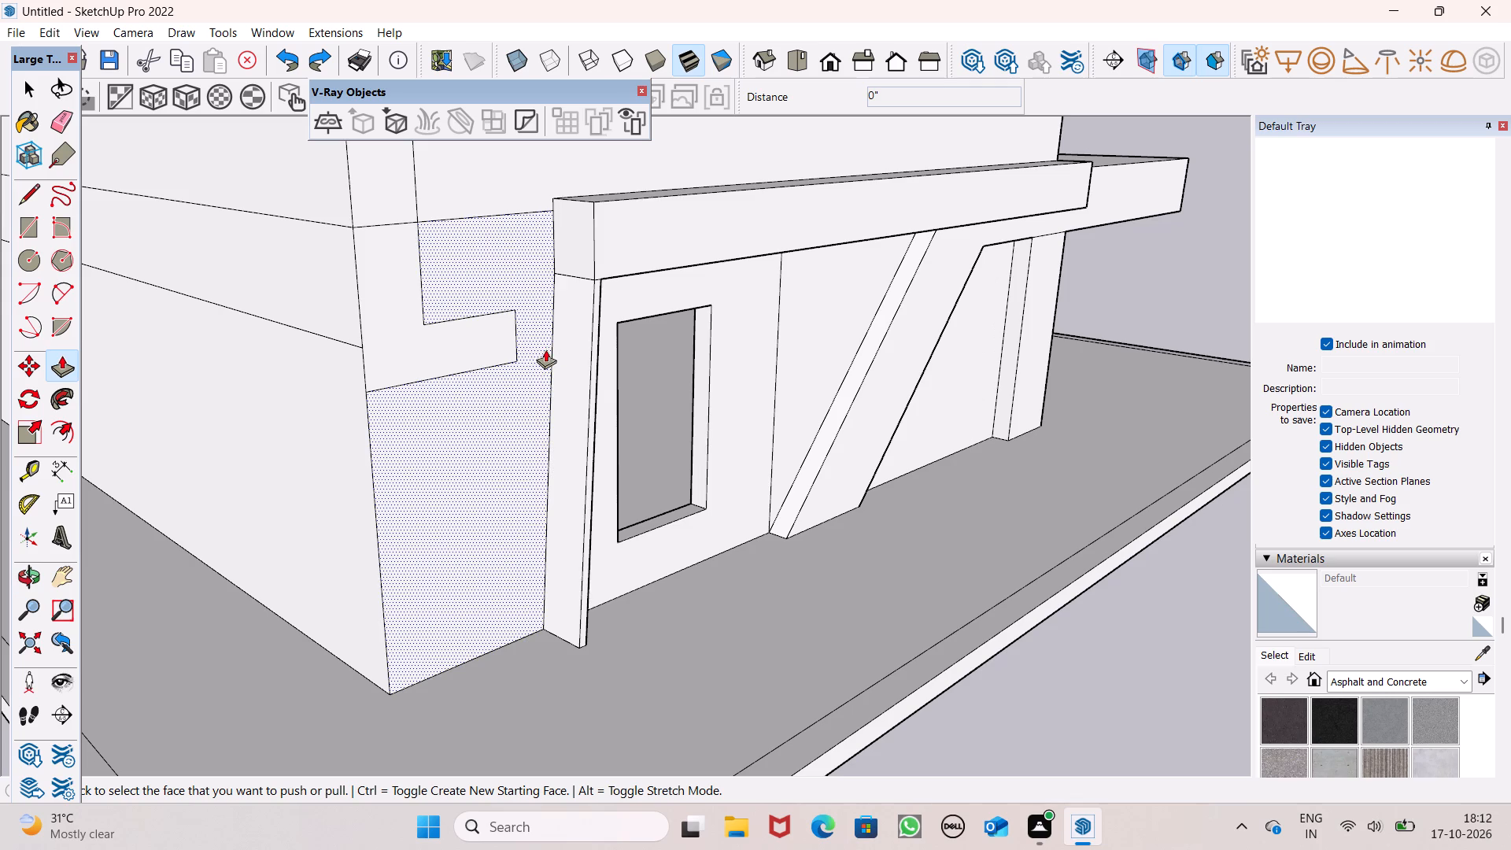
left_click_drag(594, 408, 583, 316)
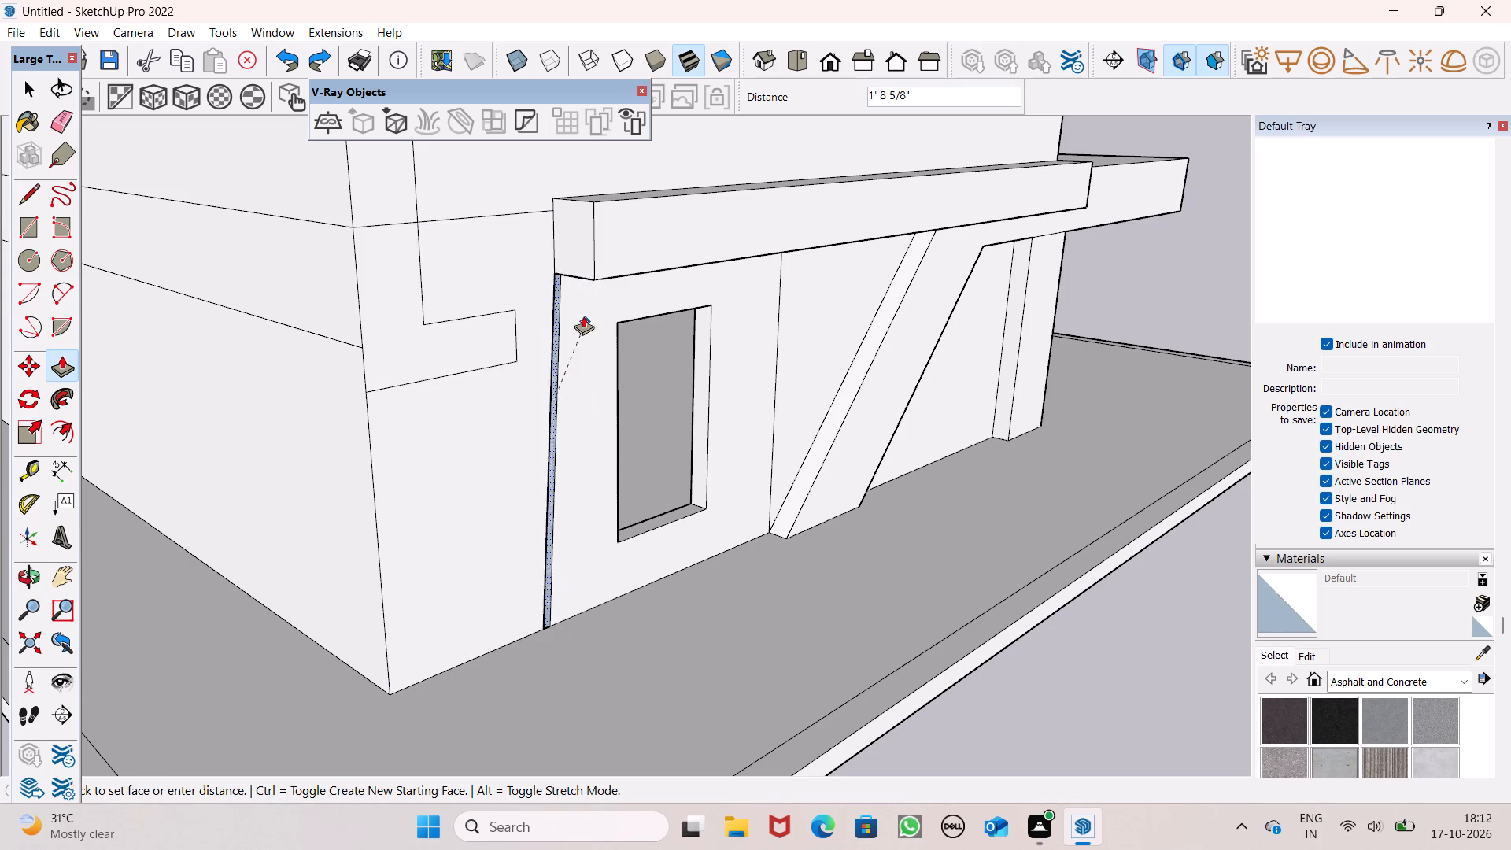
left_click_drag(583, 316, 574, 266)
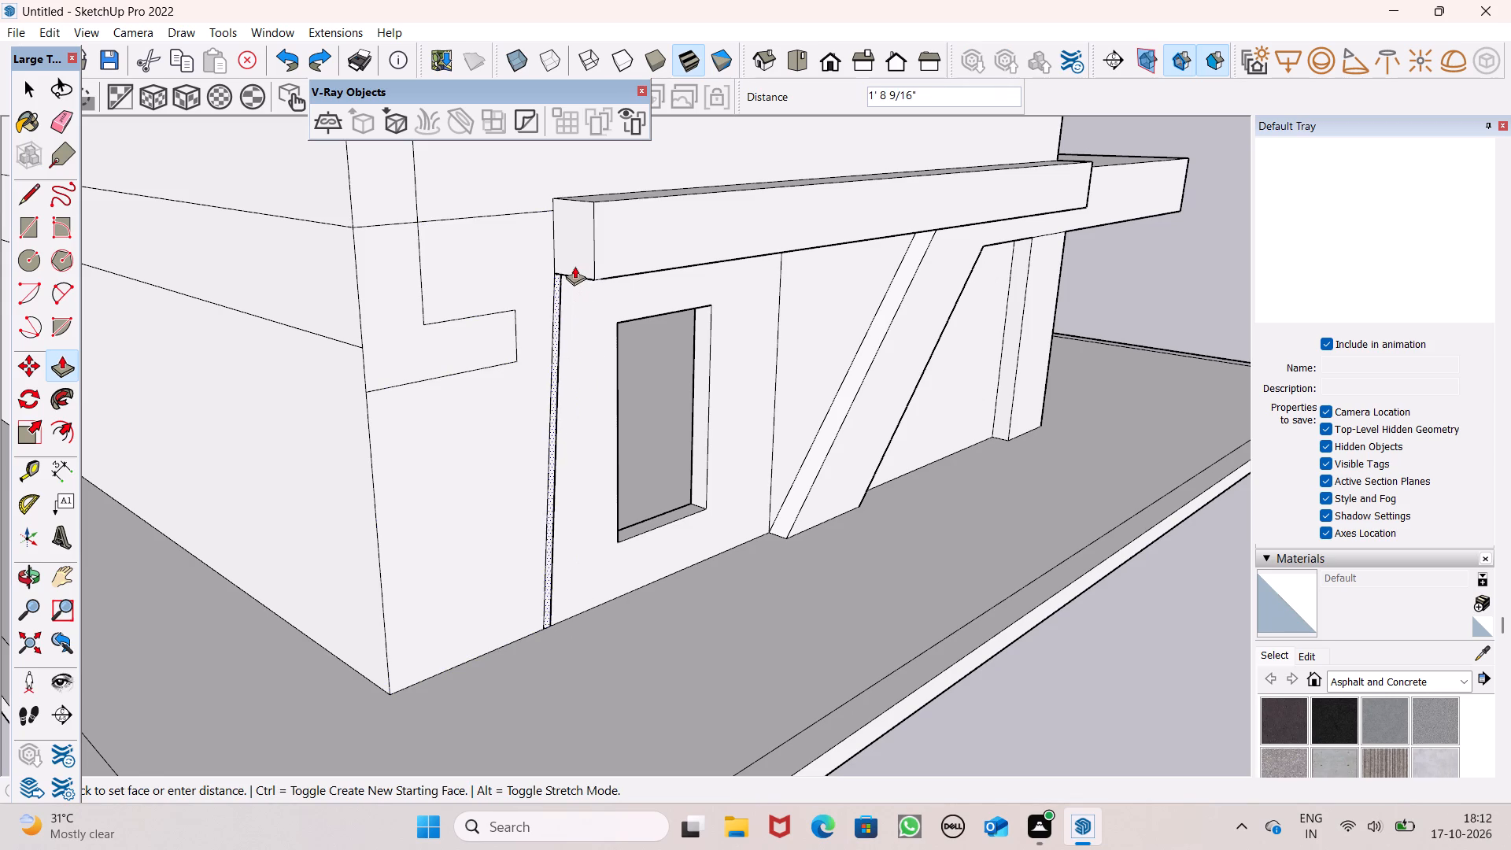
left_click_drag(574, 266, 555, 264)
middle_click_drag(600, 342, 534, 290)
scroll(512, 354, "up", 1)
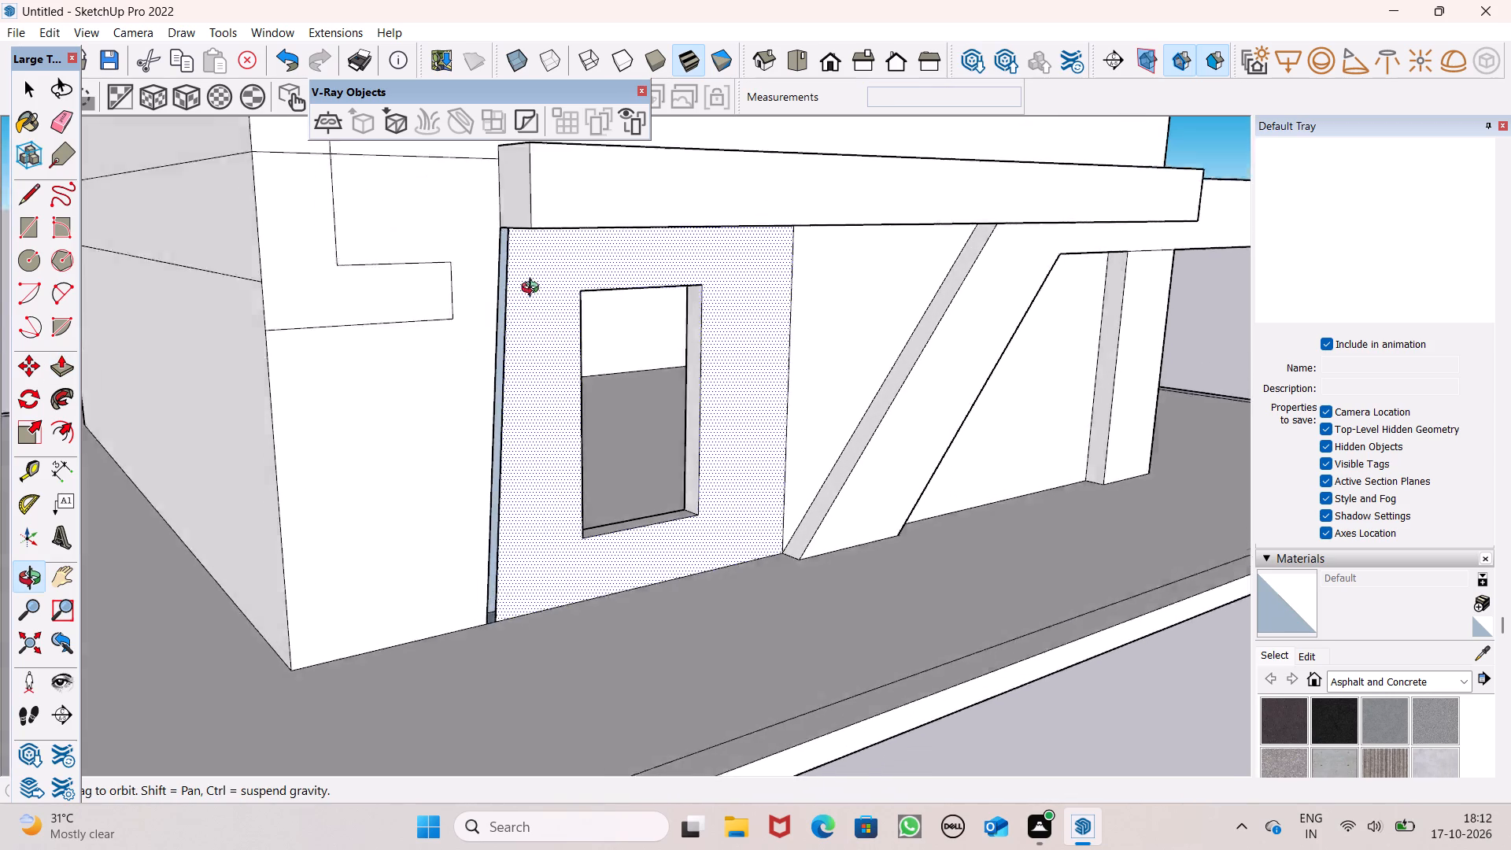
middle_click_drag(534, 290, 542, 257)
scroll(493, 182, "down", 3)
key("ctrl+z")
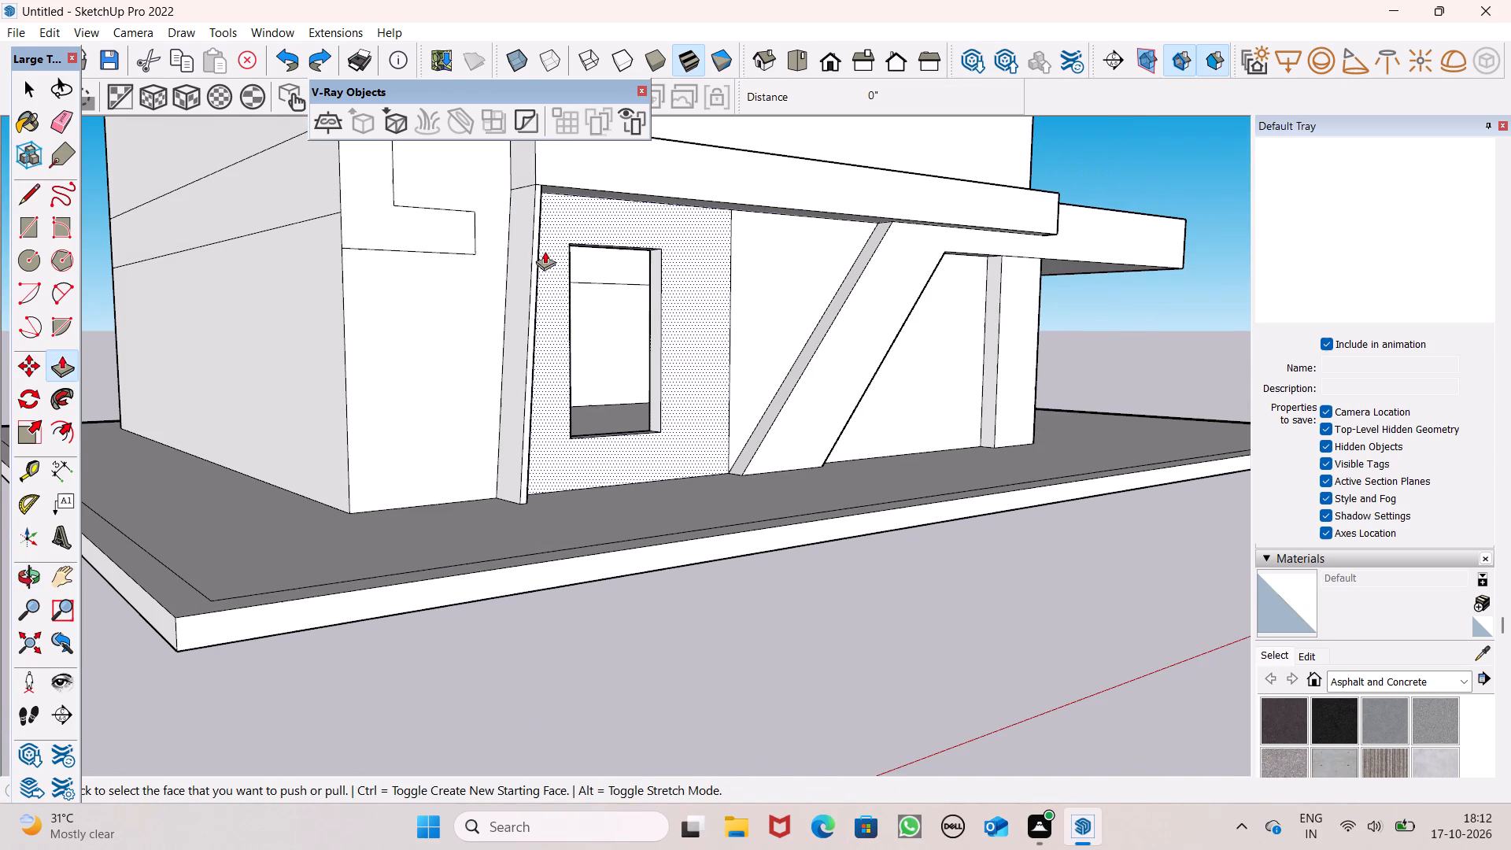
Push/Pull the slanted strip's front face back flush with the front wall, in two stages, the last about 6 7/8".
middle_click_drag(549, 266, 666, 343)
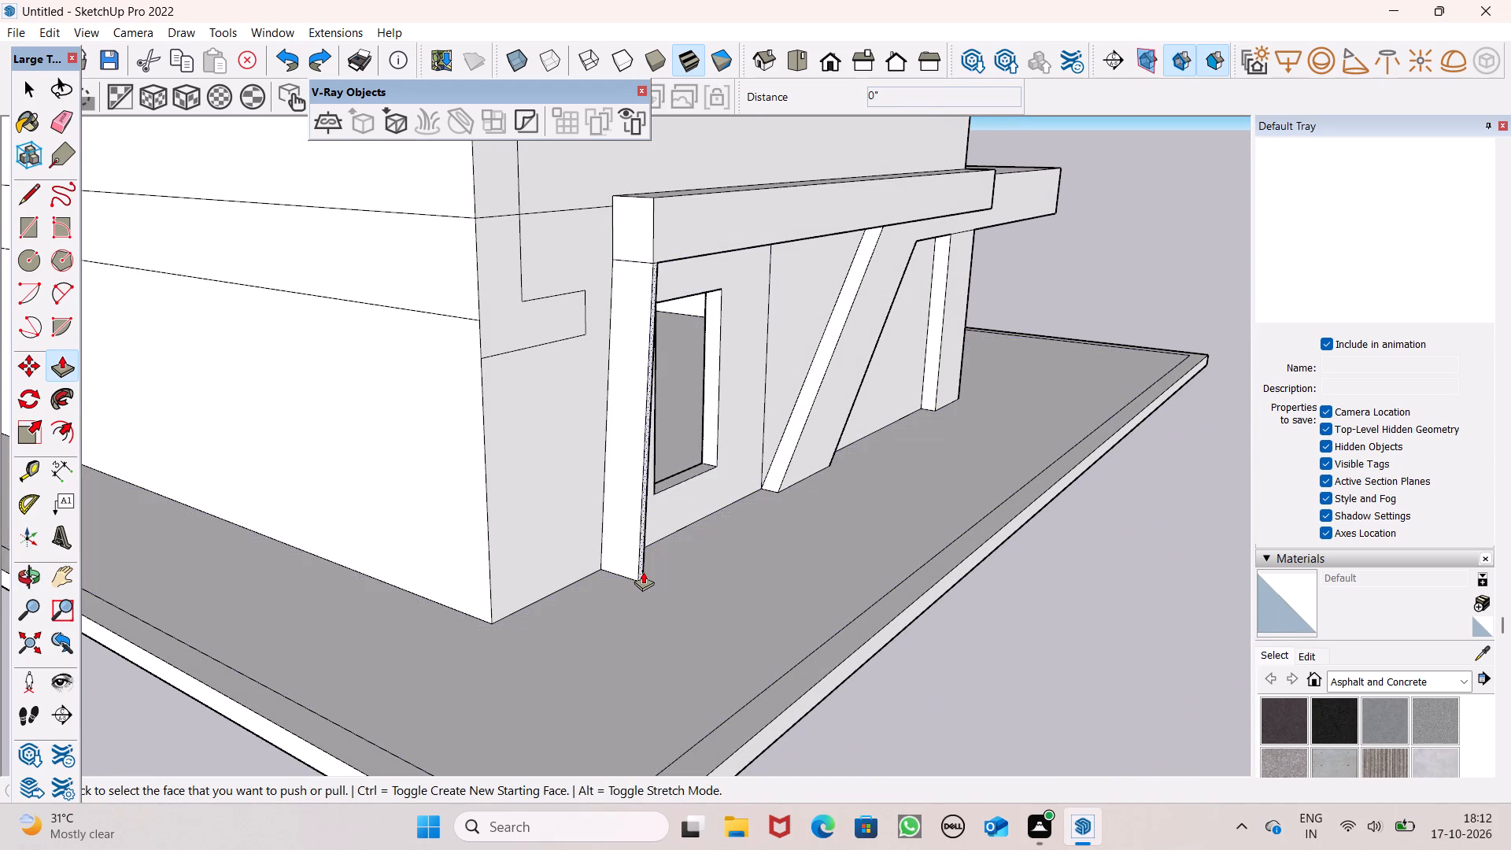
left_click_drag(642, 571, 616, 549)
left_click(616, 549)
left_click_drag(615, 549, 607, 547)
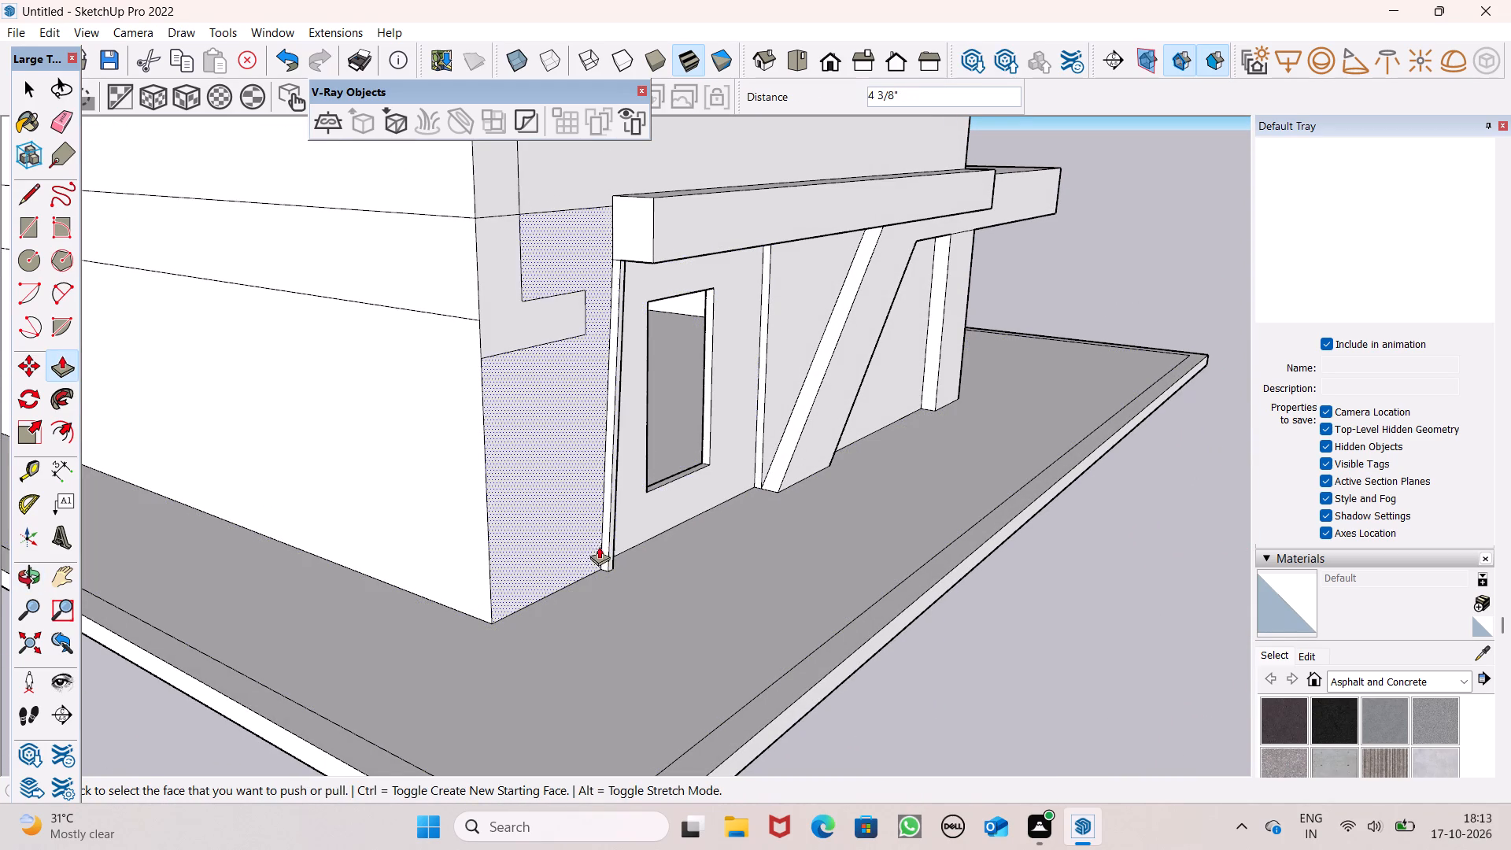
key("ctrl+z")
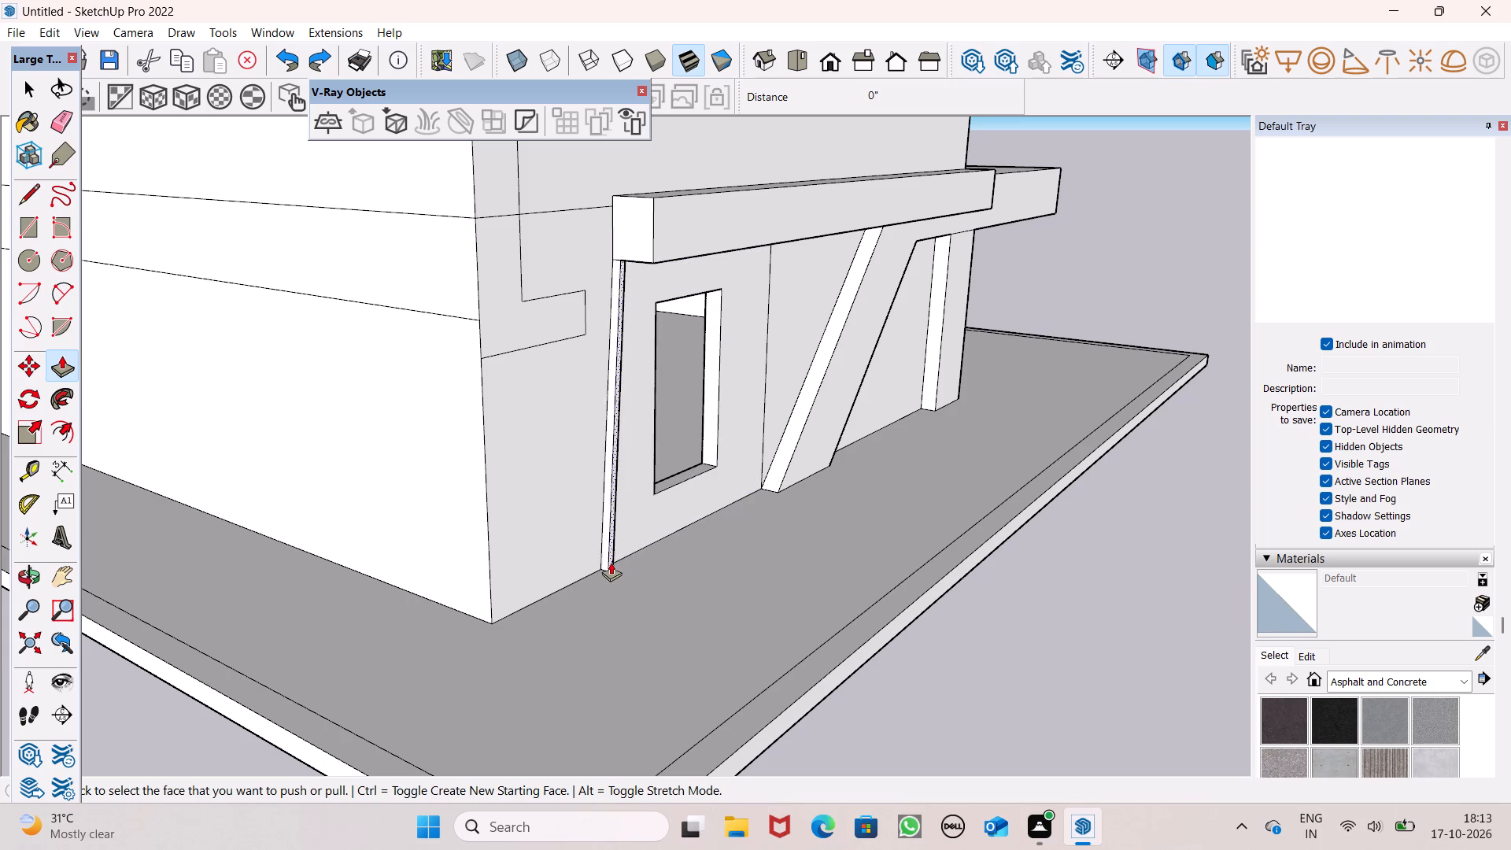
left_click_drag(611, 561, 599, 559)
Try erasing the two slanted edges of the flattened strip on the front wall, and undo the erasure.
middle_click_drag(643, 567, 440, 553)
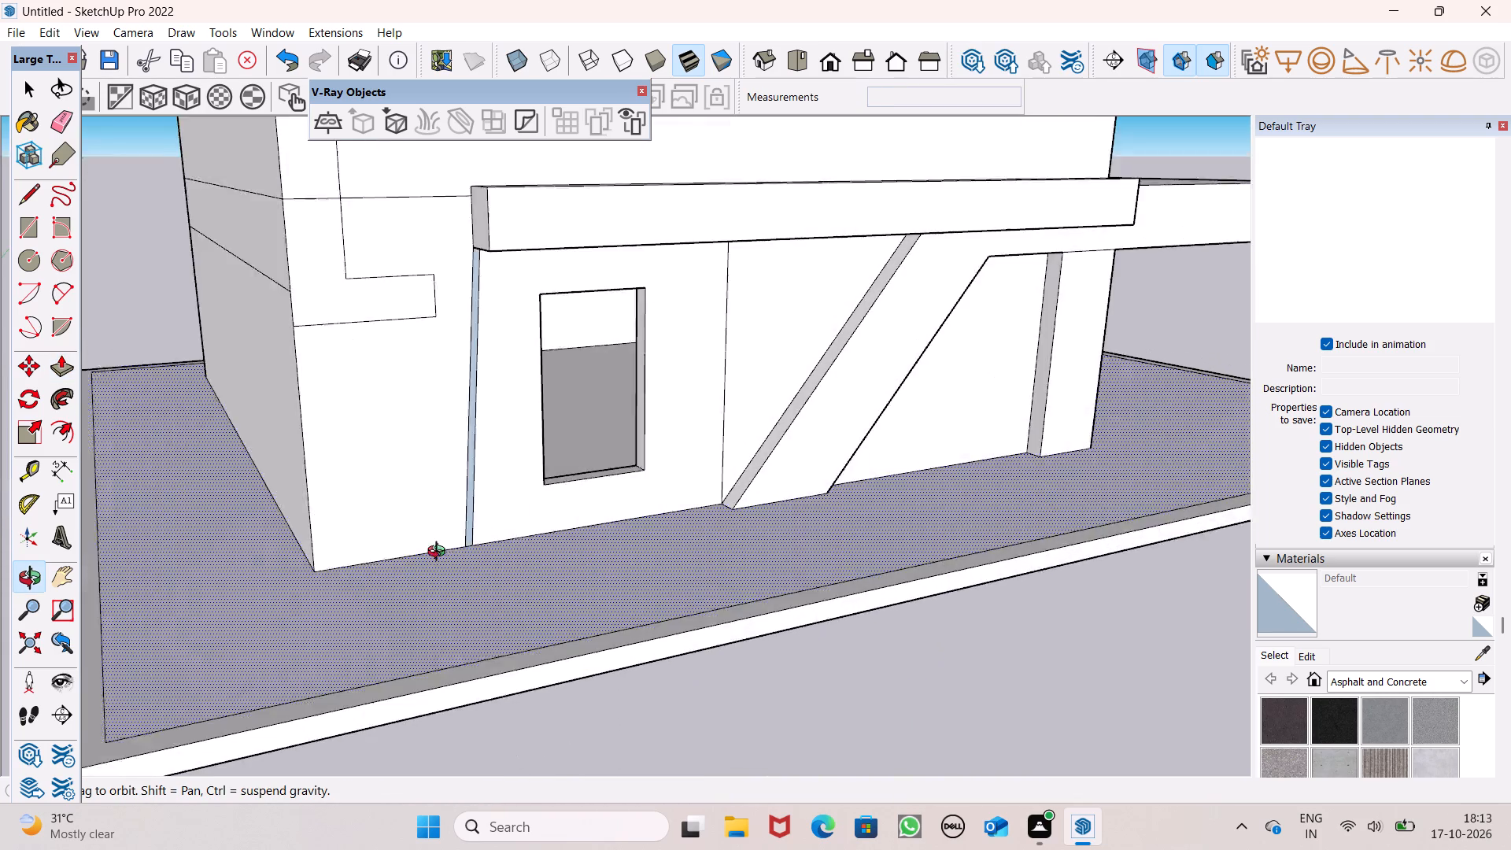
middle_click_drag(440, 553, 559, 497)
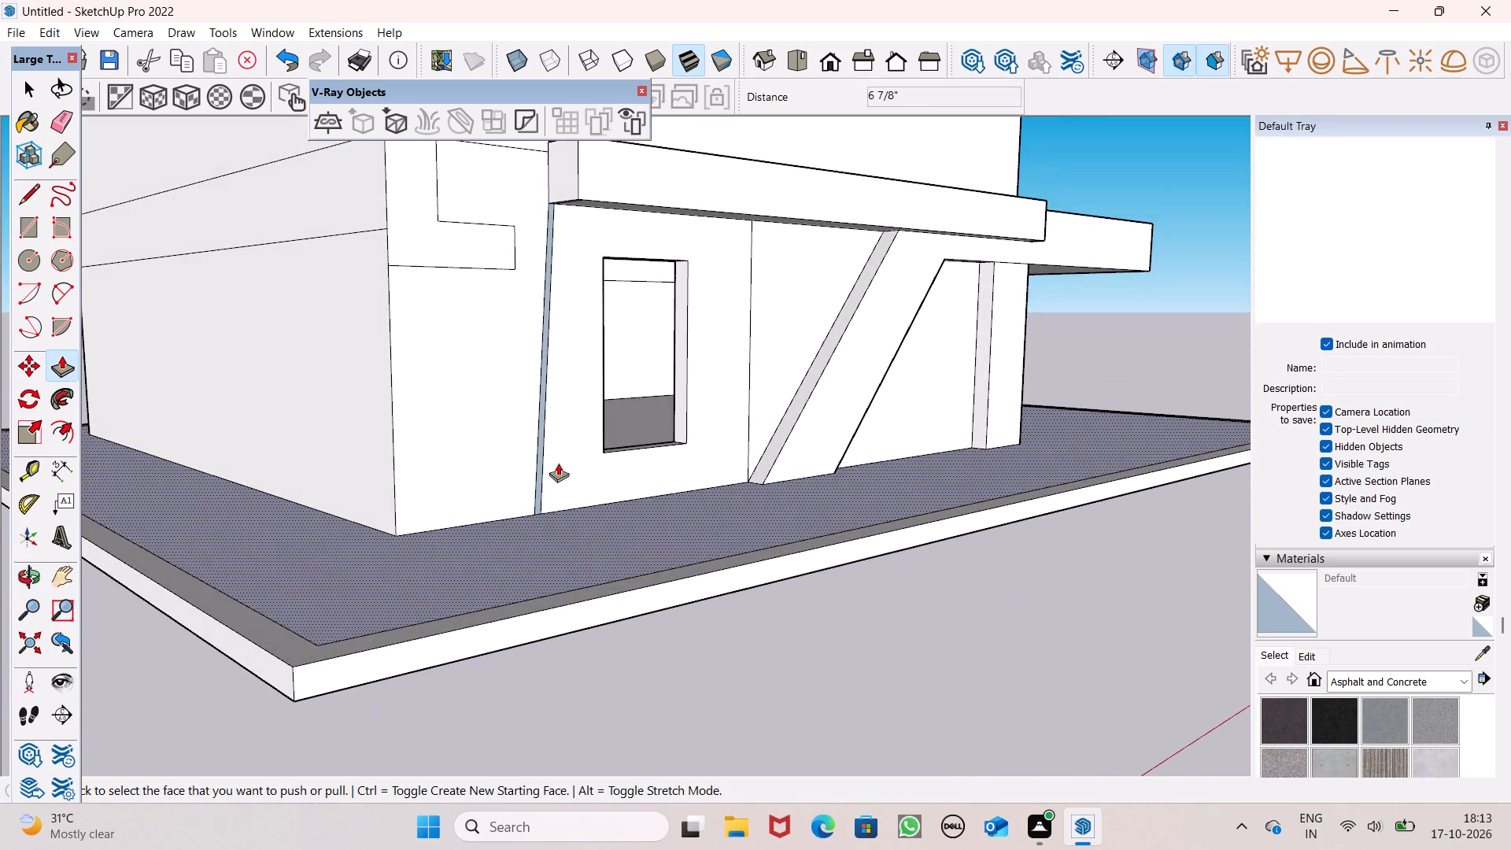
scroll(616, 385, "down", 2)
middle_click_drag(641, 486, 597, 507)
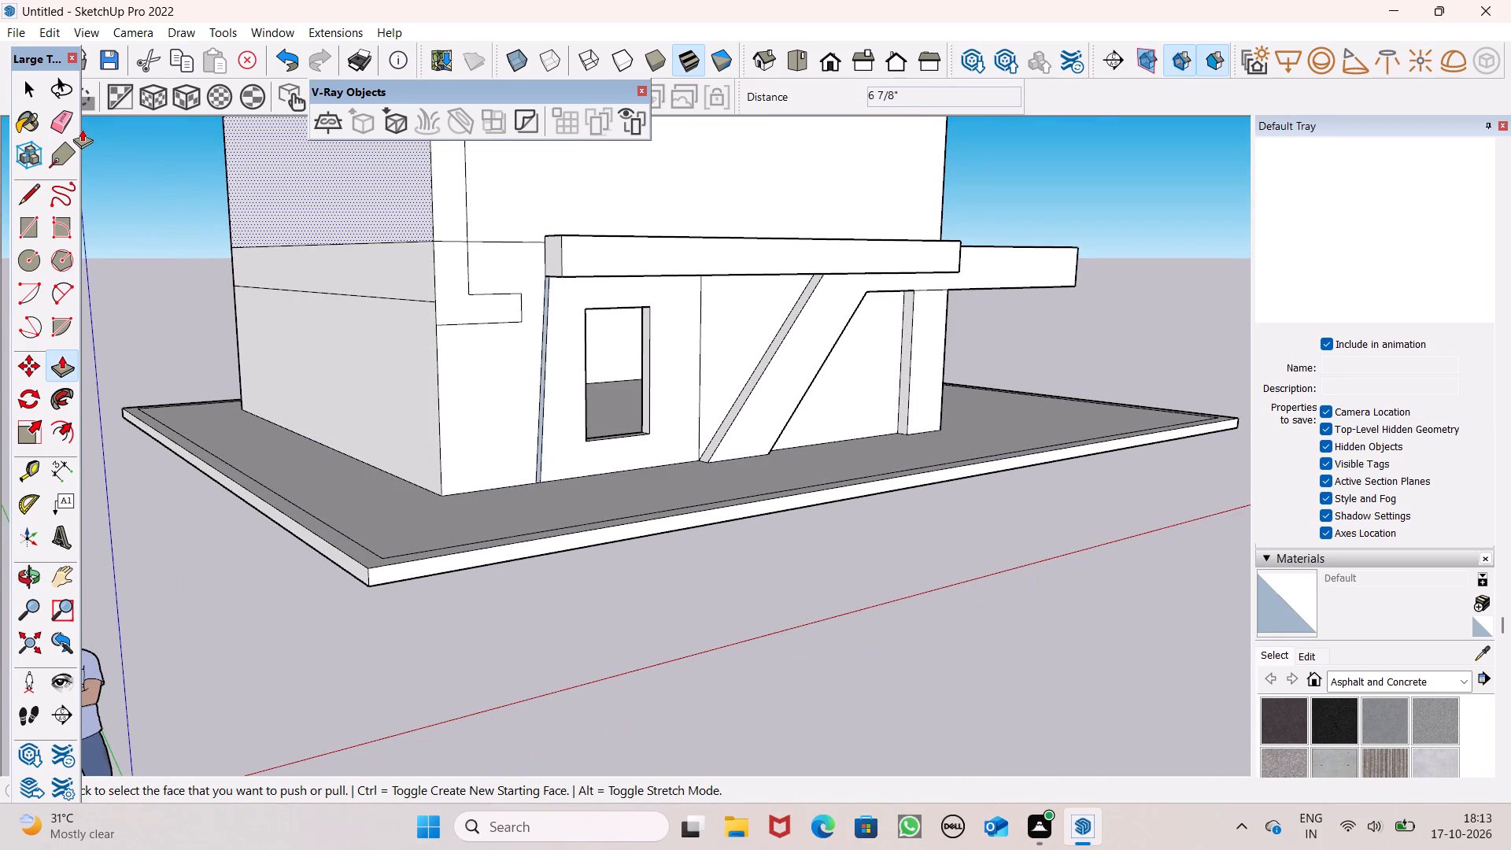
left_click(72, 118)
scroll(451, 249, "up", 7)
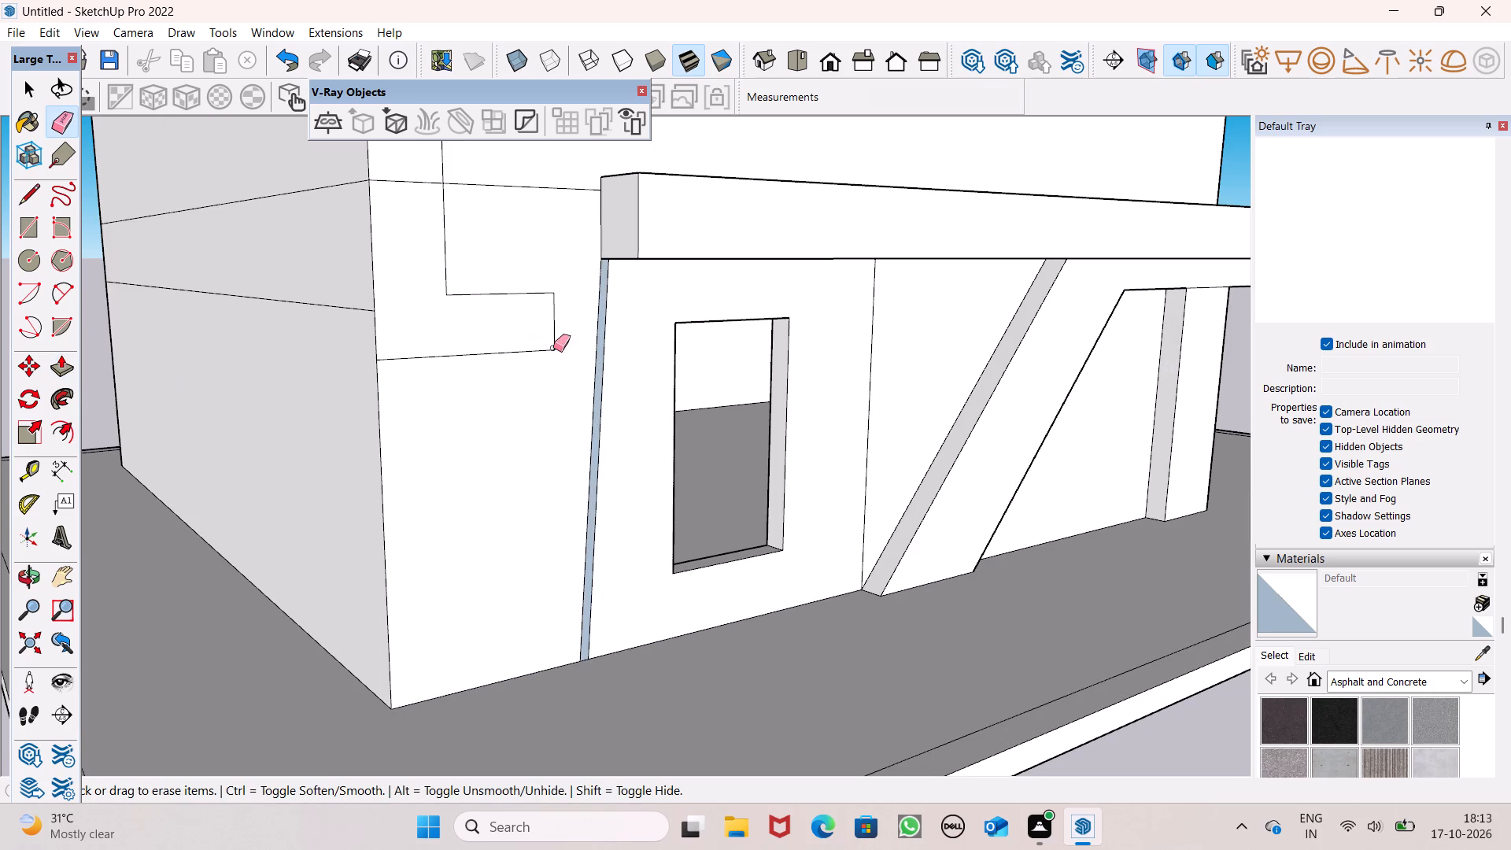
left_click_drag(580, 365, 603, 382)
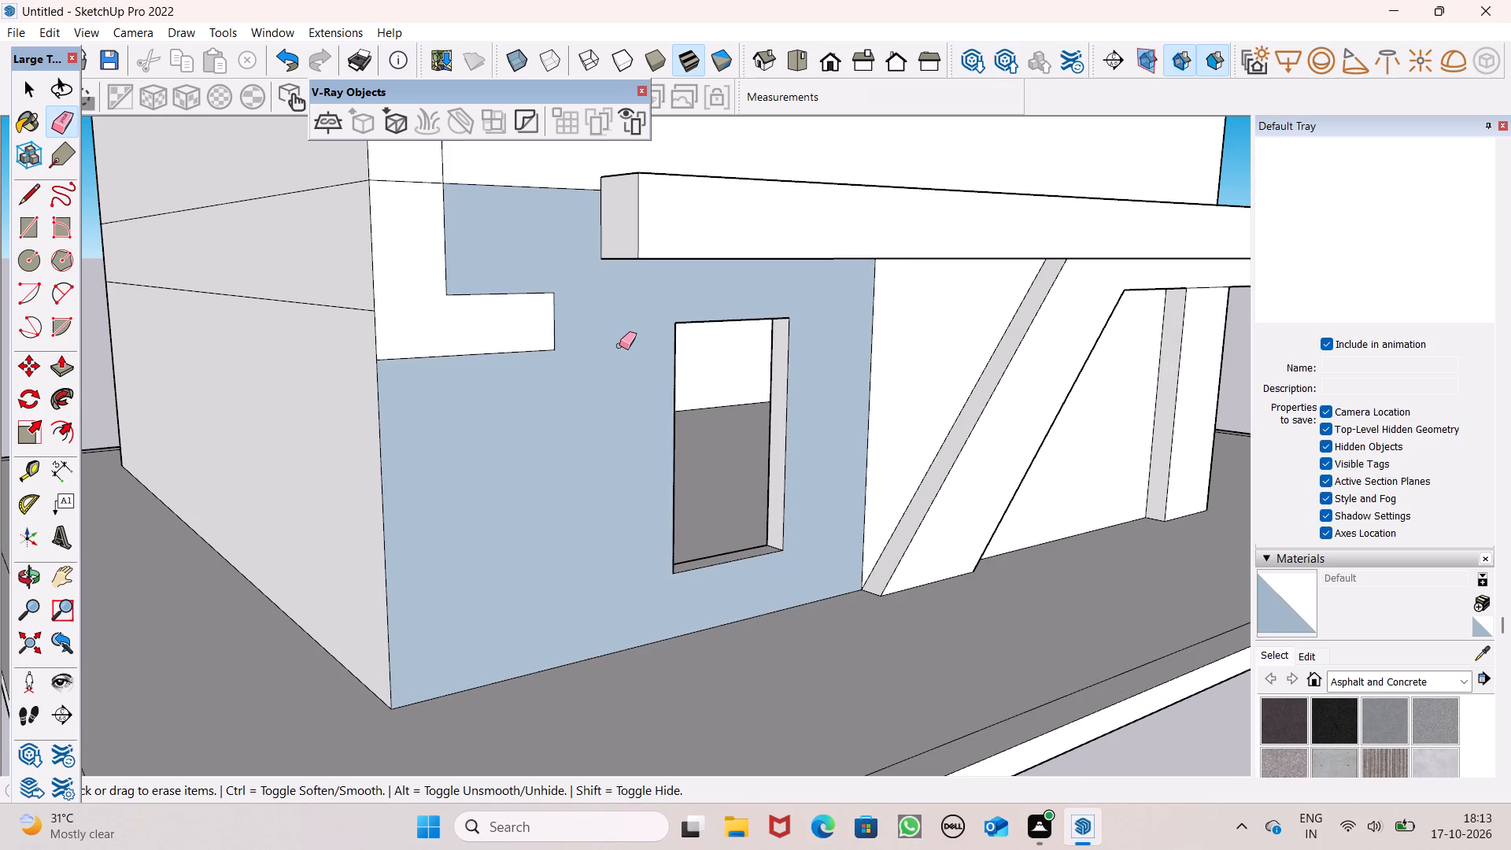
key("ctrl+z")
Erase the leftover short line across the projecting band's underside, above the flattened strip.
middle_click_drag(822, 320, 781, 198, "ctrl")
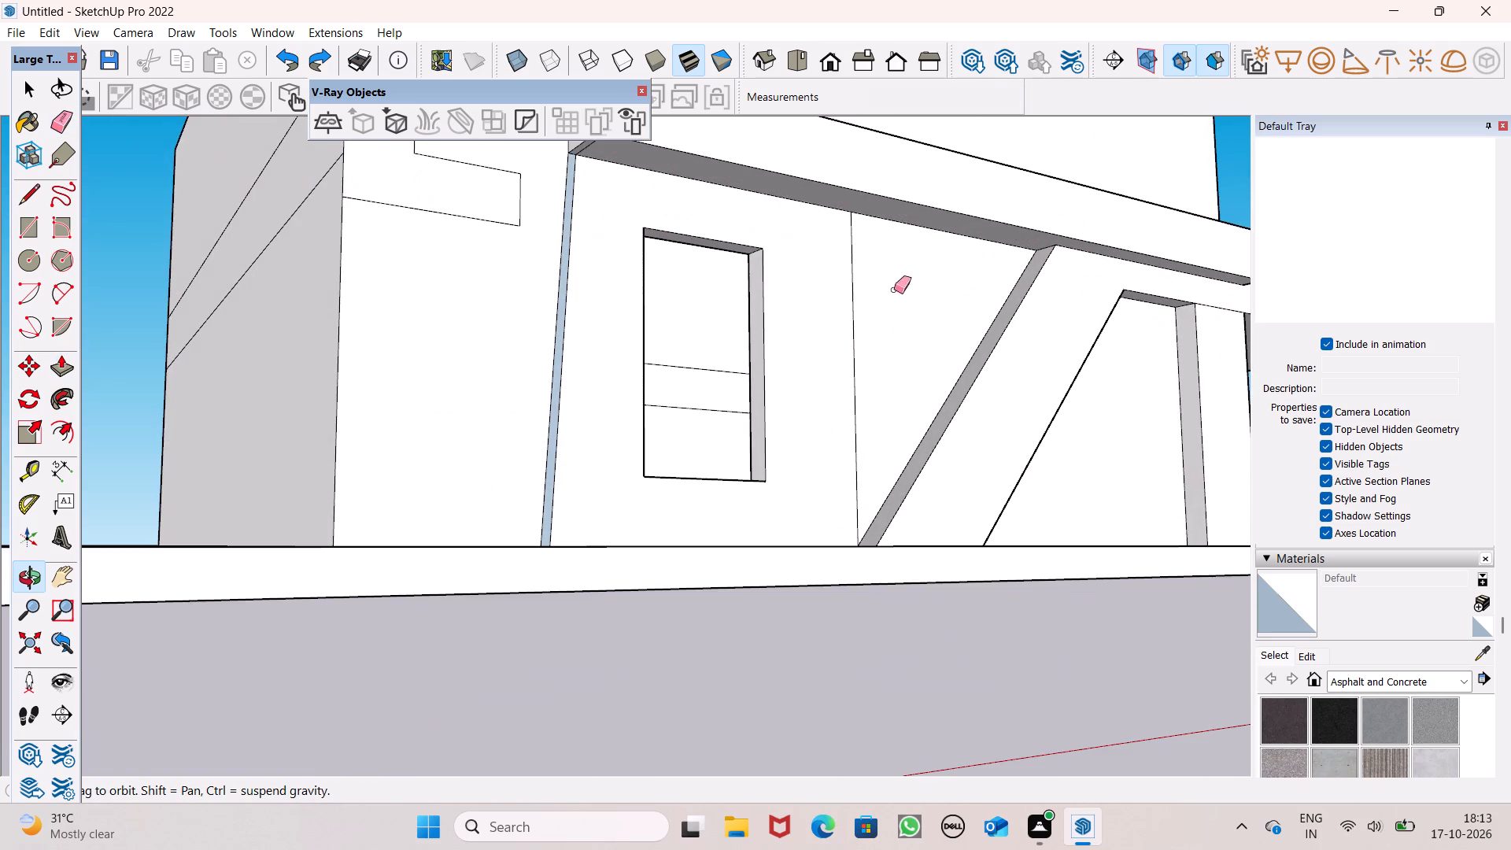
scroll(894, 330, "down", 6)
scroll(759, 205, "up", 7)
middle_click_drag(744, 231, 780, 87)
scroll(779, 87, "up", 1)
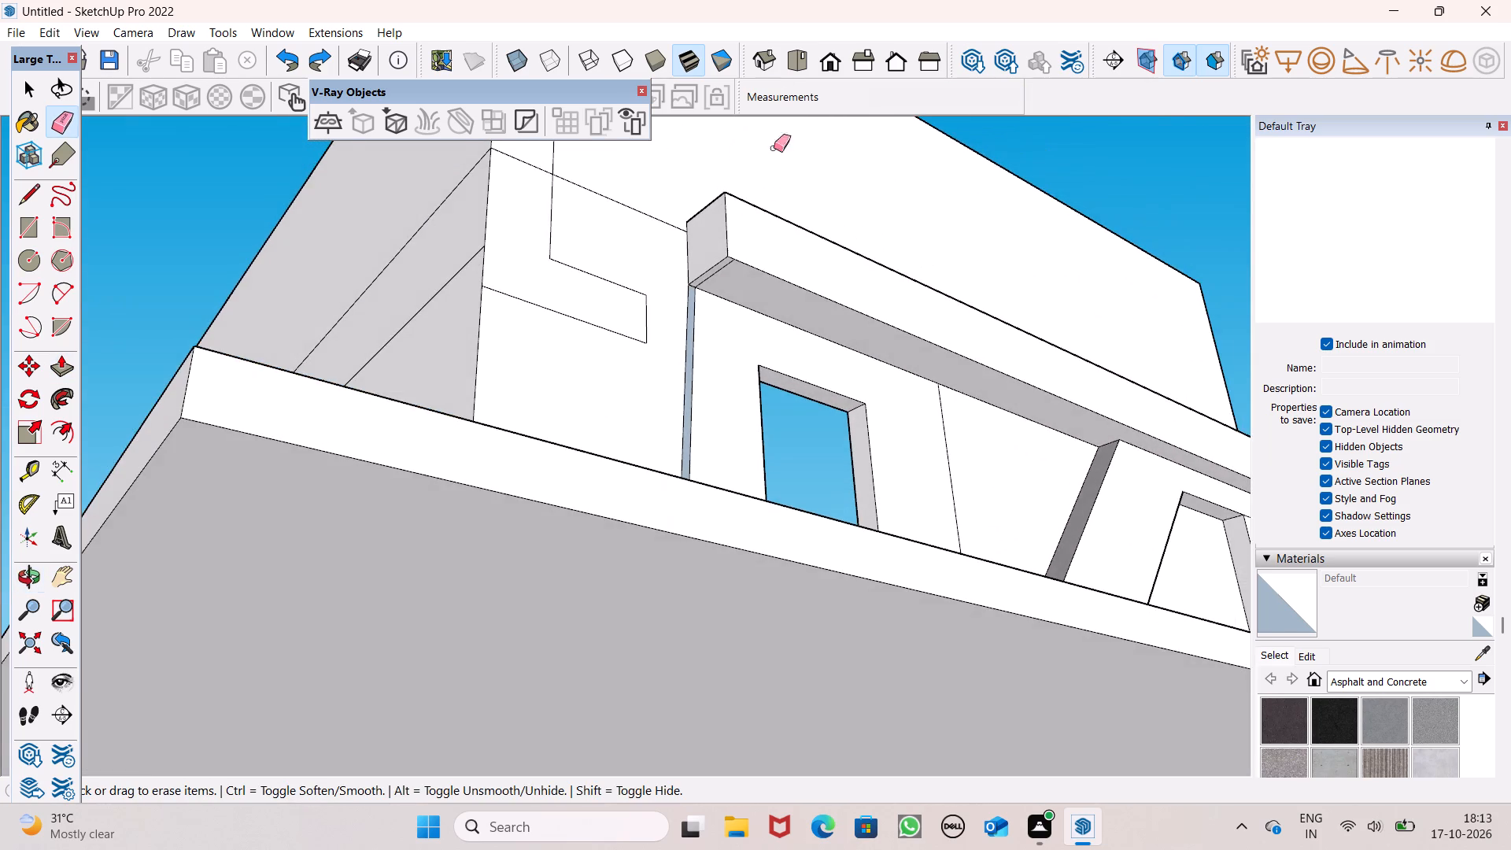
scroll(715, 252, "up", 6)
left_click_drag(706, 290, 711, 297)
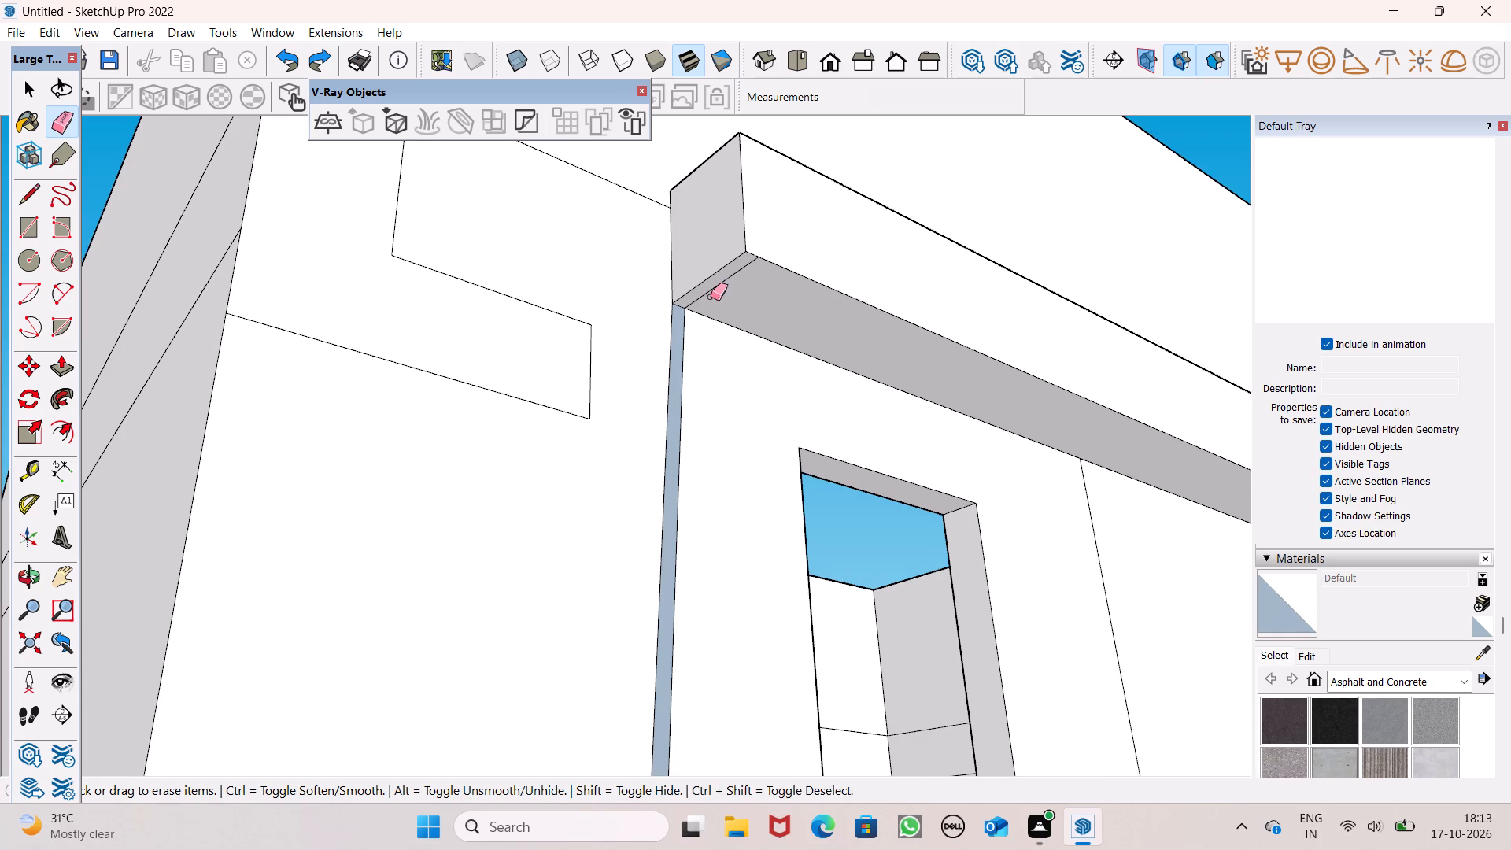
left_click_drag(711, 297, 711, 297)
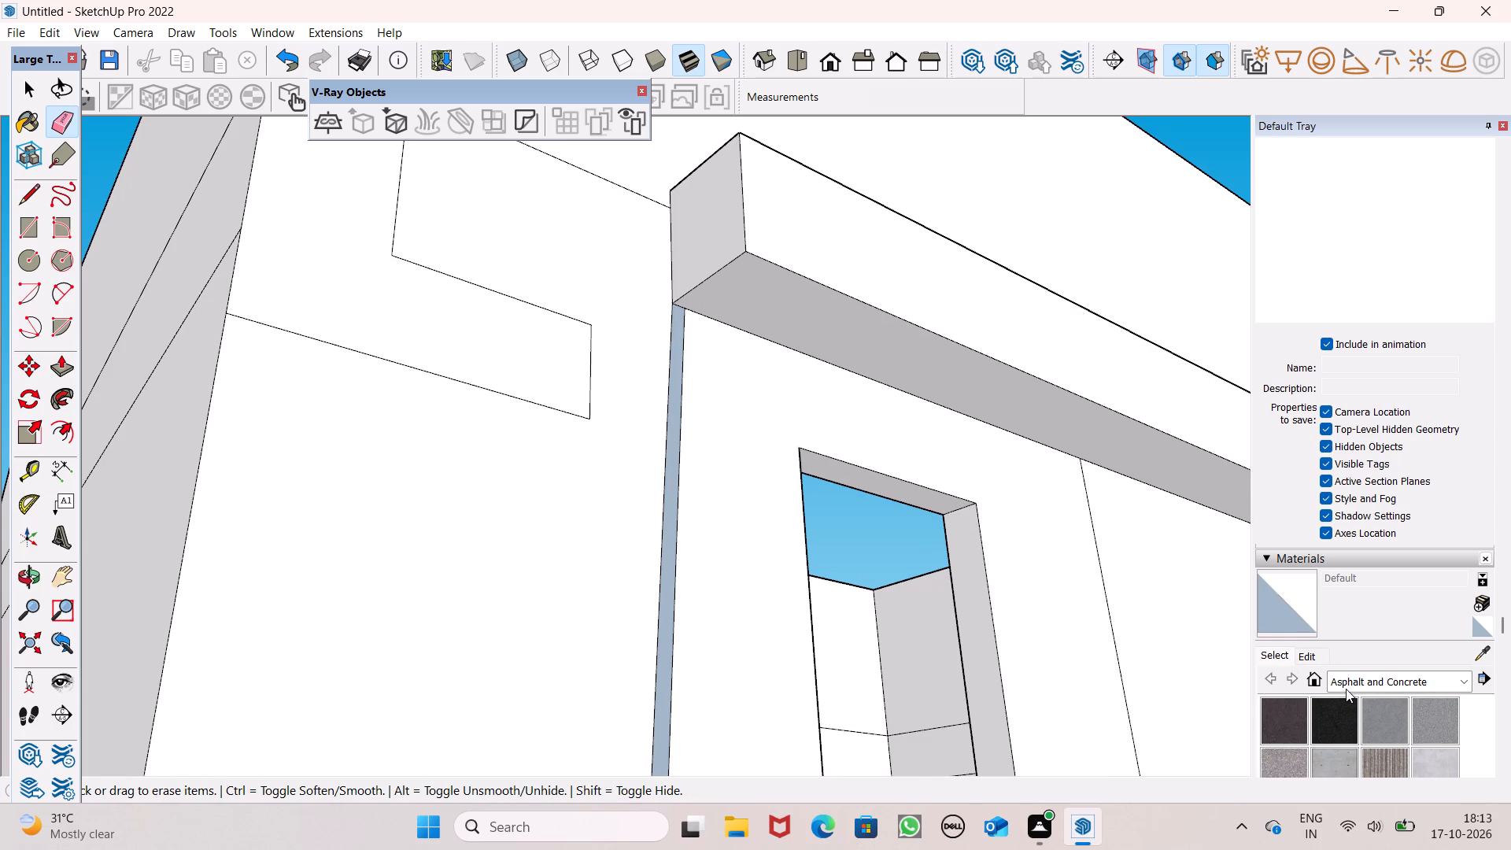
Paint the flattened slanted strip on the front wall with Color M00 from the Colors material collection.
left_click(1345, 689)
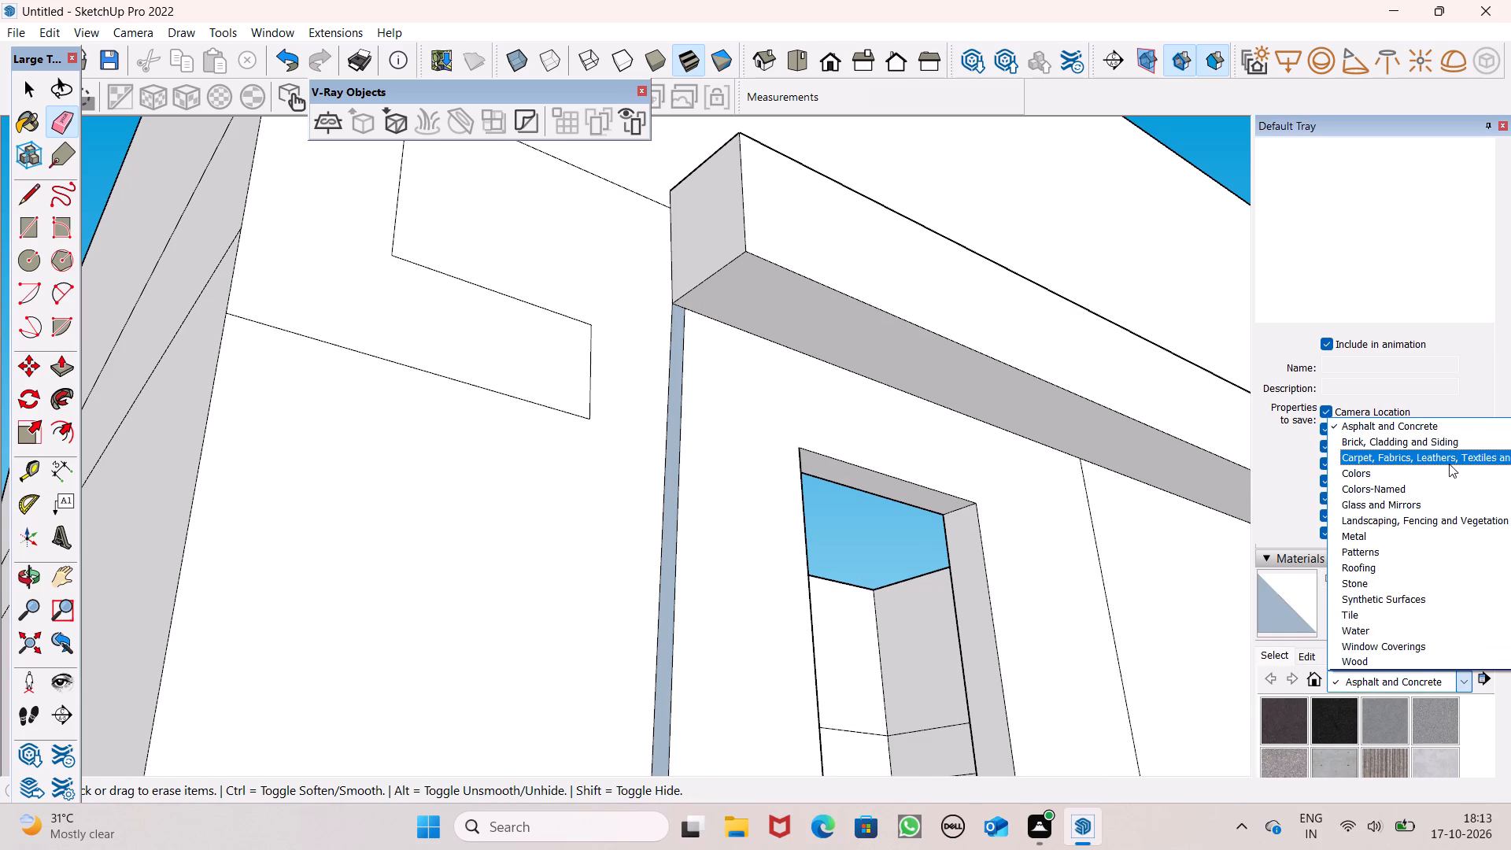
left_click(1455, 477)
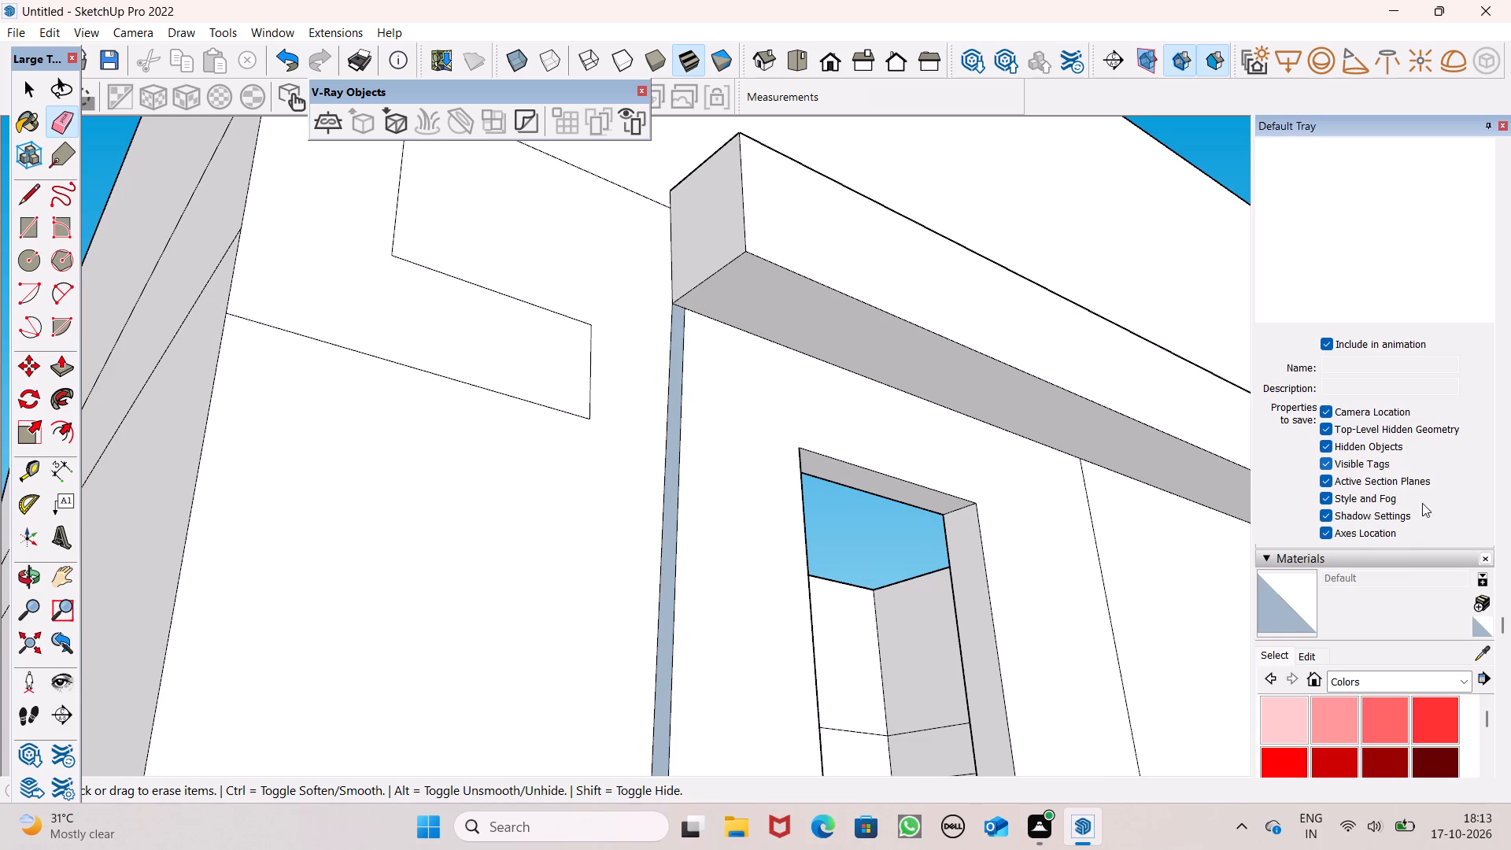
scroll(1331, 556, "down", 16)
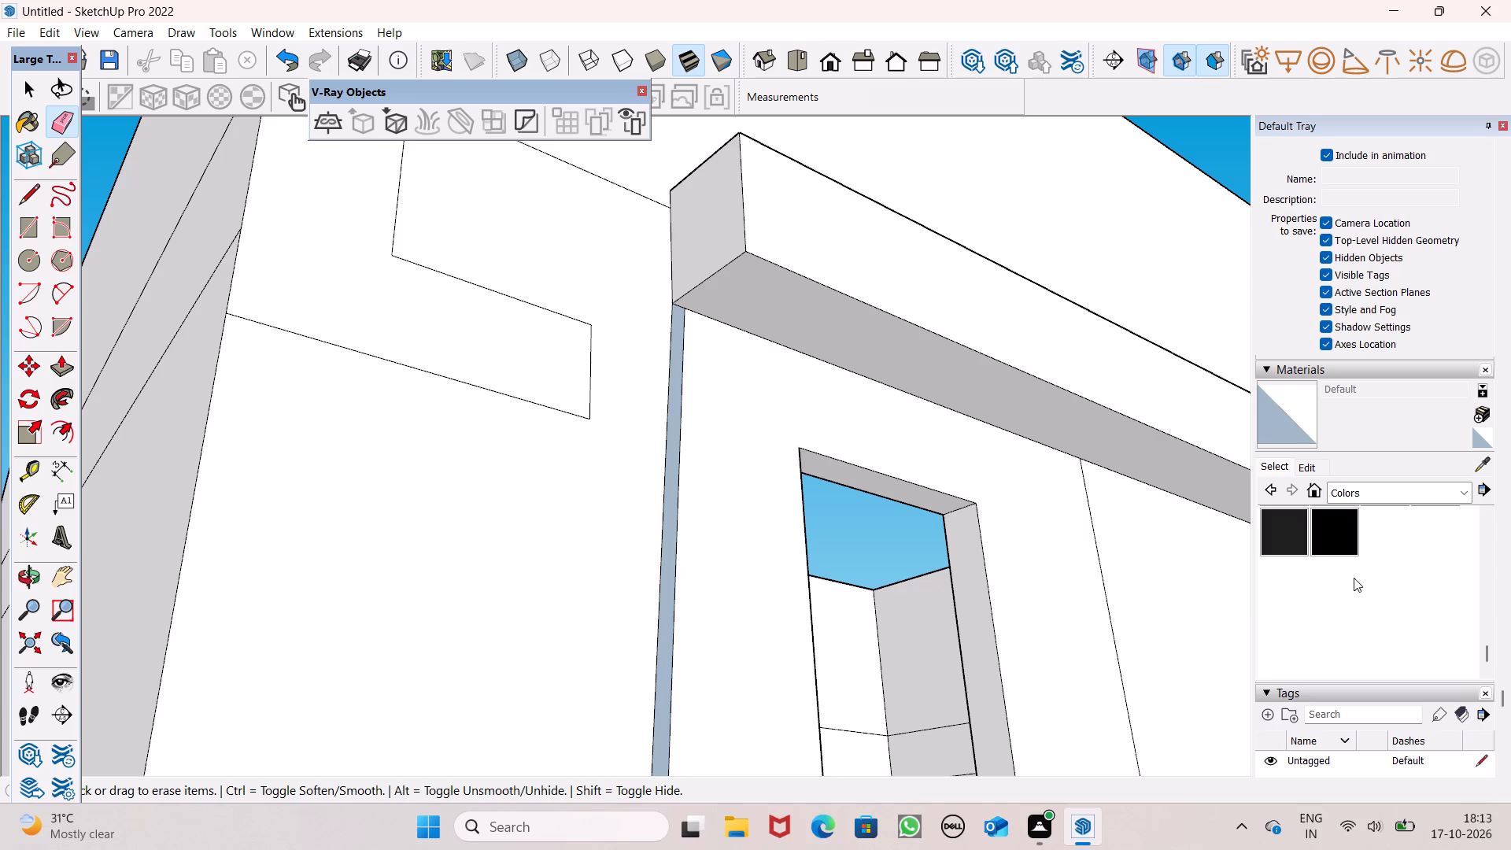
scroll(1355, 578, "up", 1)
left_click(1296, 534)
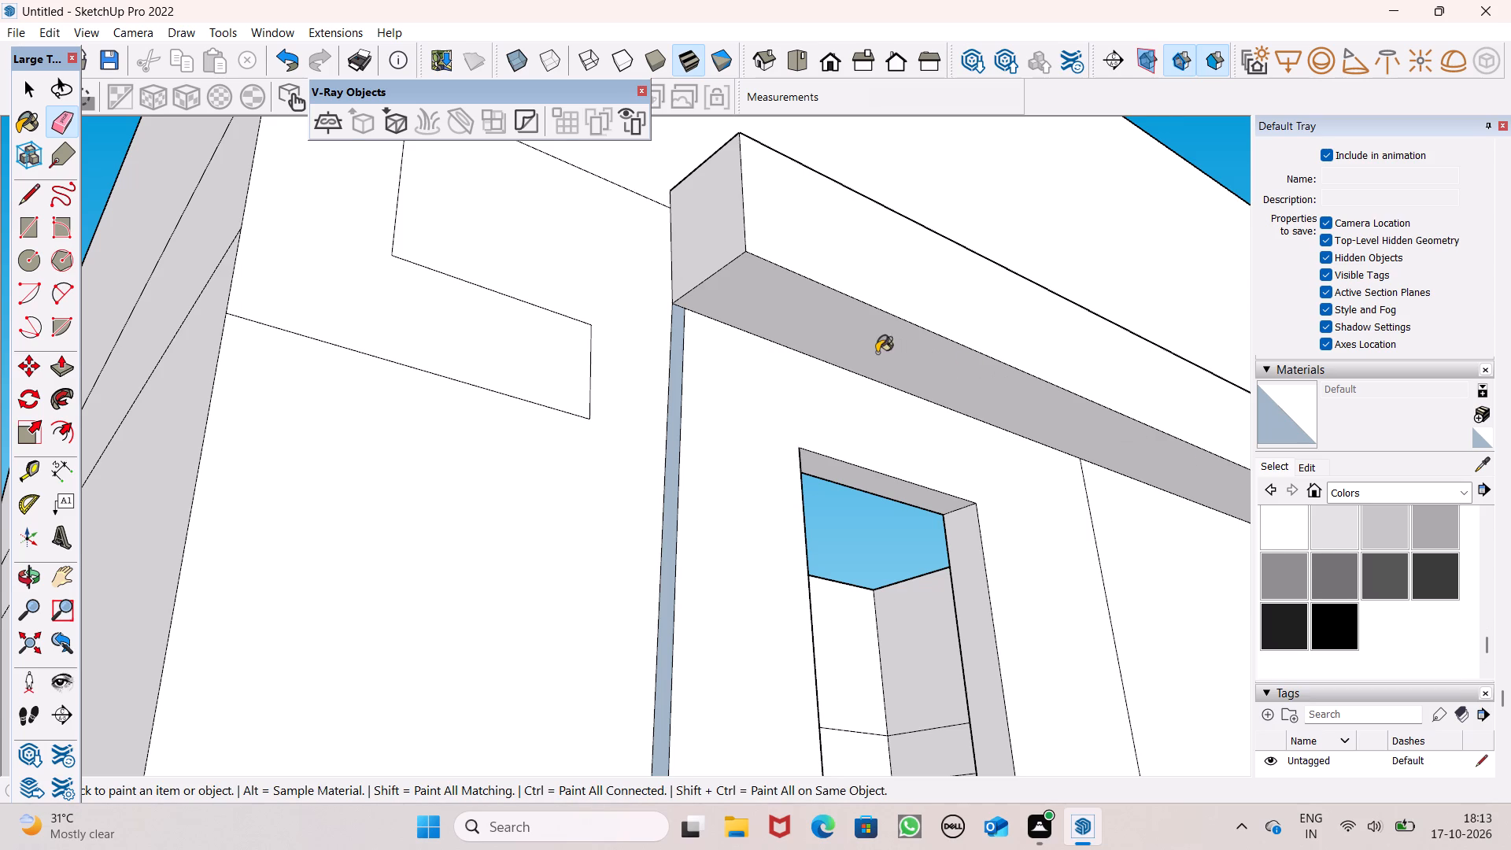
scroll(763, 354, "up", 5)
left_click(624, 373)
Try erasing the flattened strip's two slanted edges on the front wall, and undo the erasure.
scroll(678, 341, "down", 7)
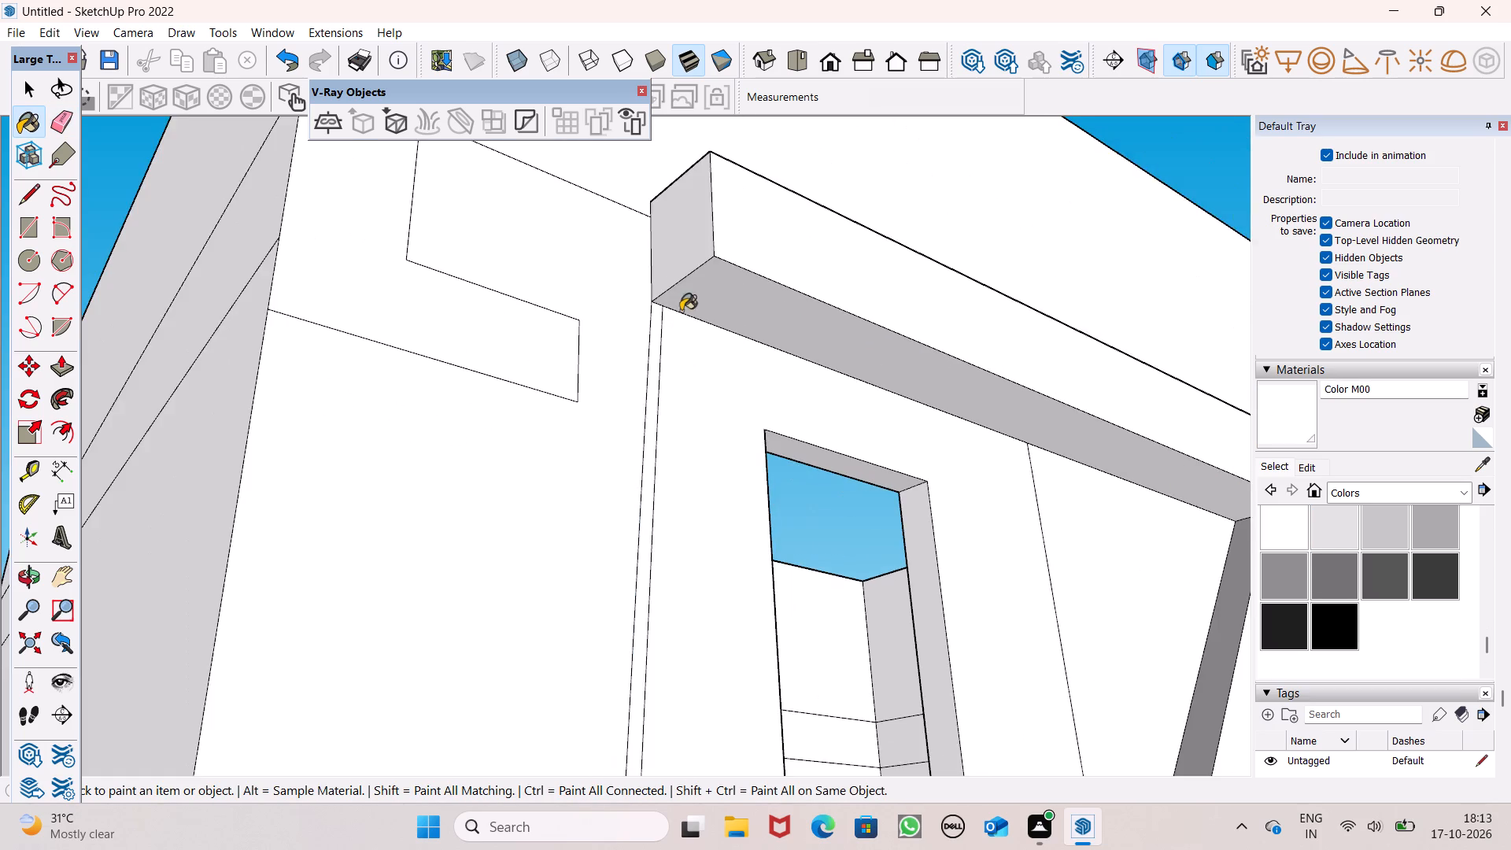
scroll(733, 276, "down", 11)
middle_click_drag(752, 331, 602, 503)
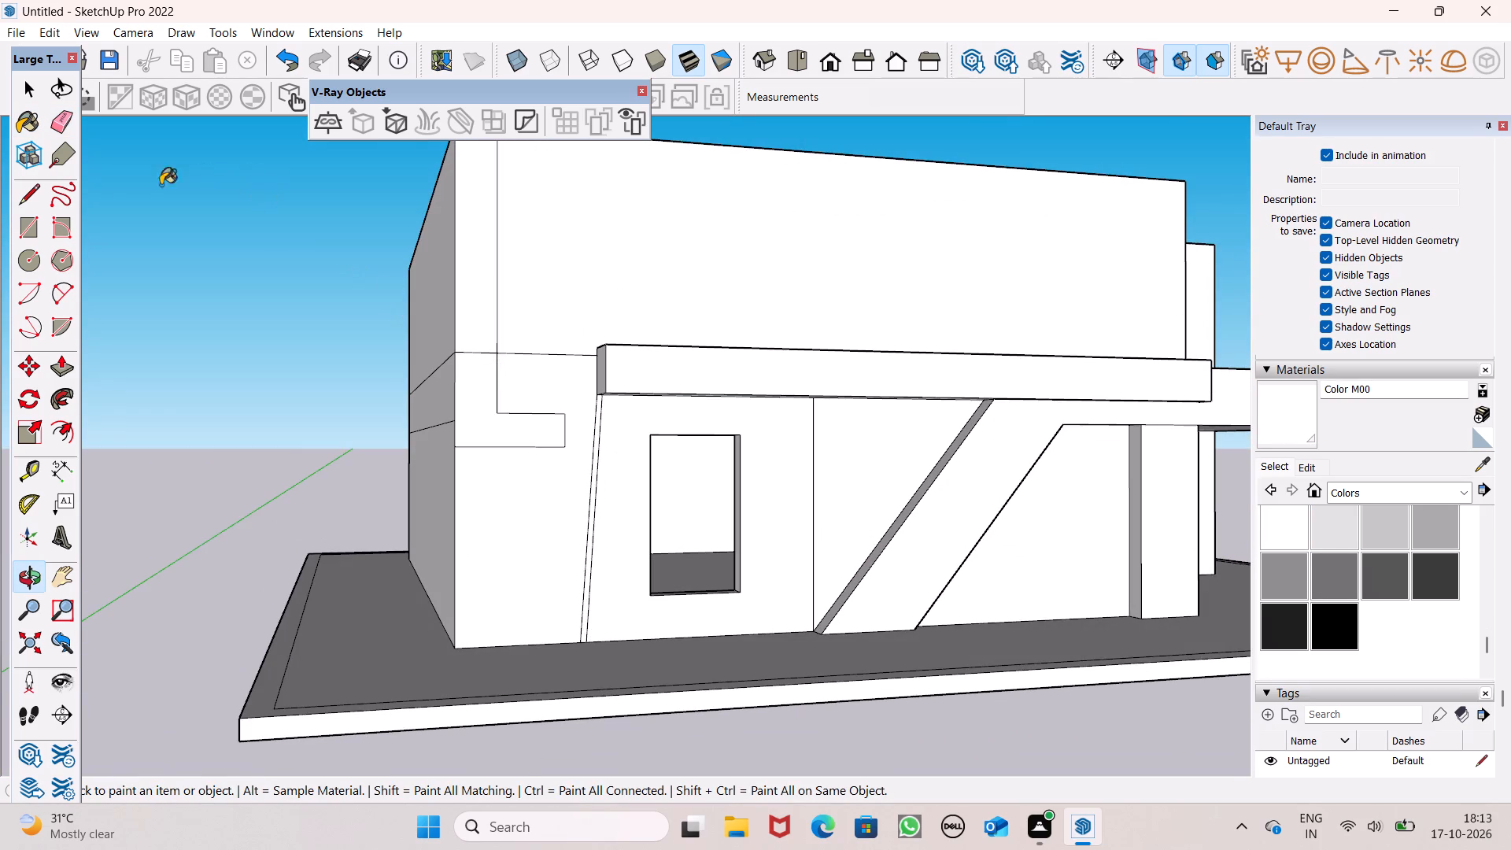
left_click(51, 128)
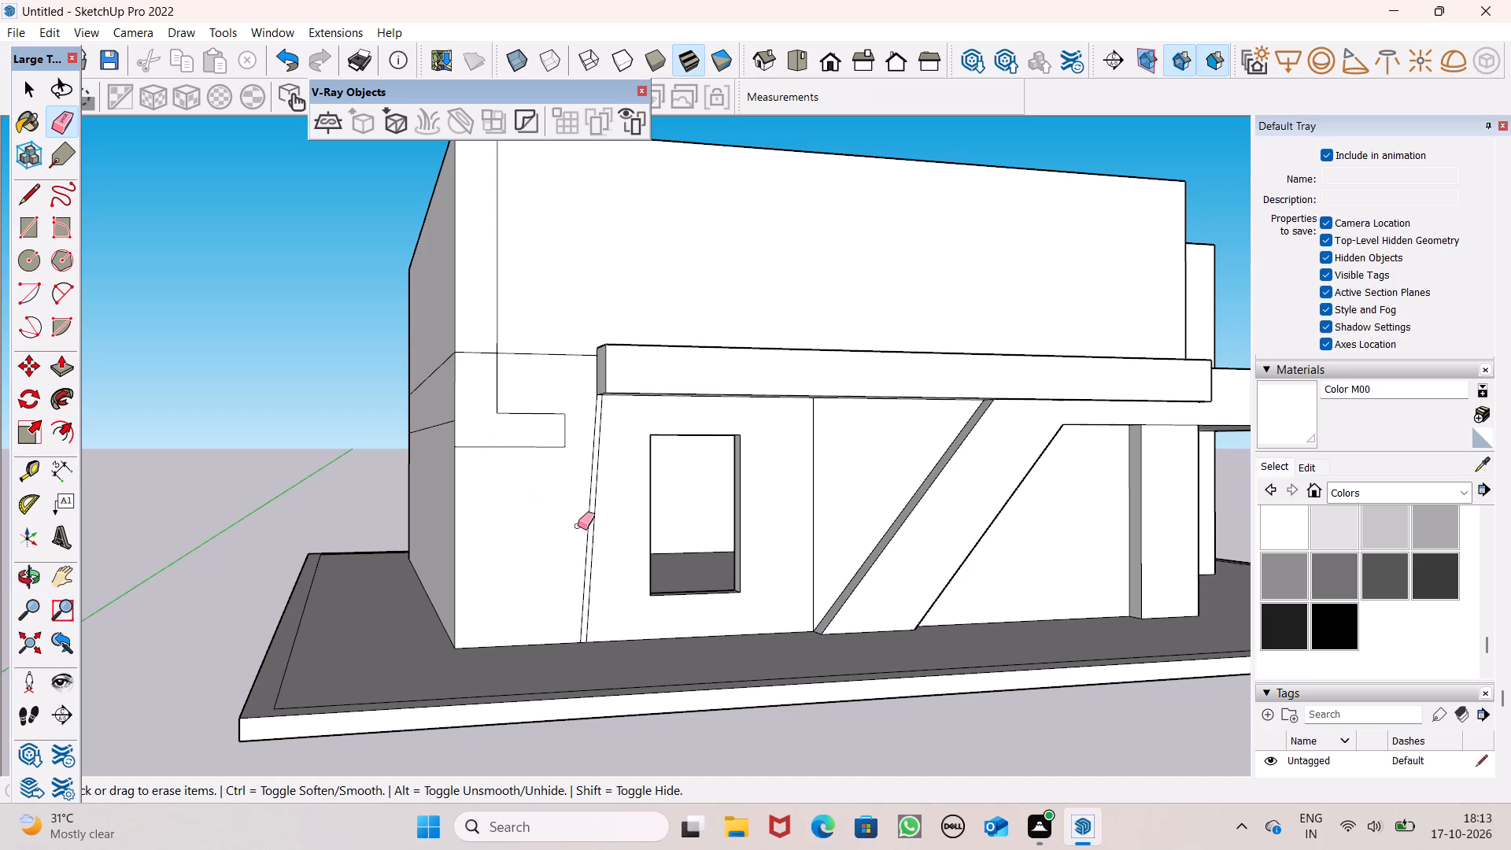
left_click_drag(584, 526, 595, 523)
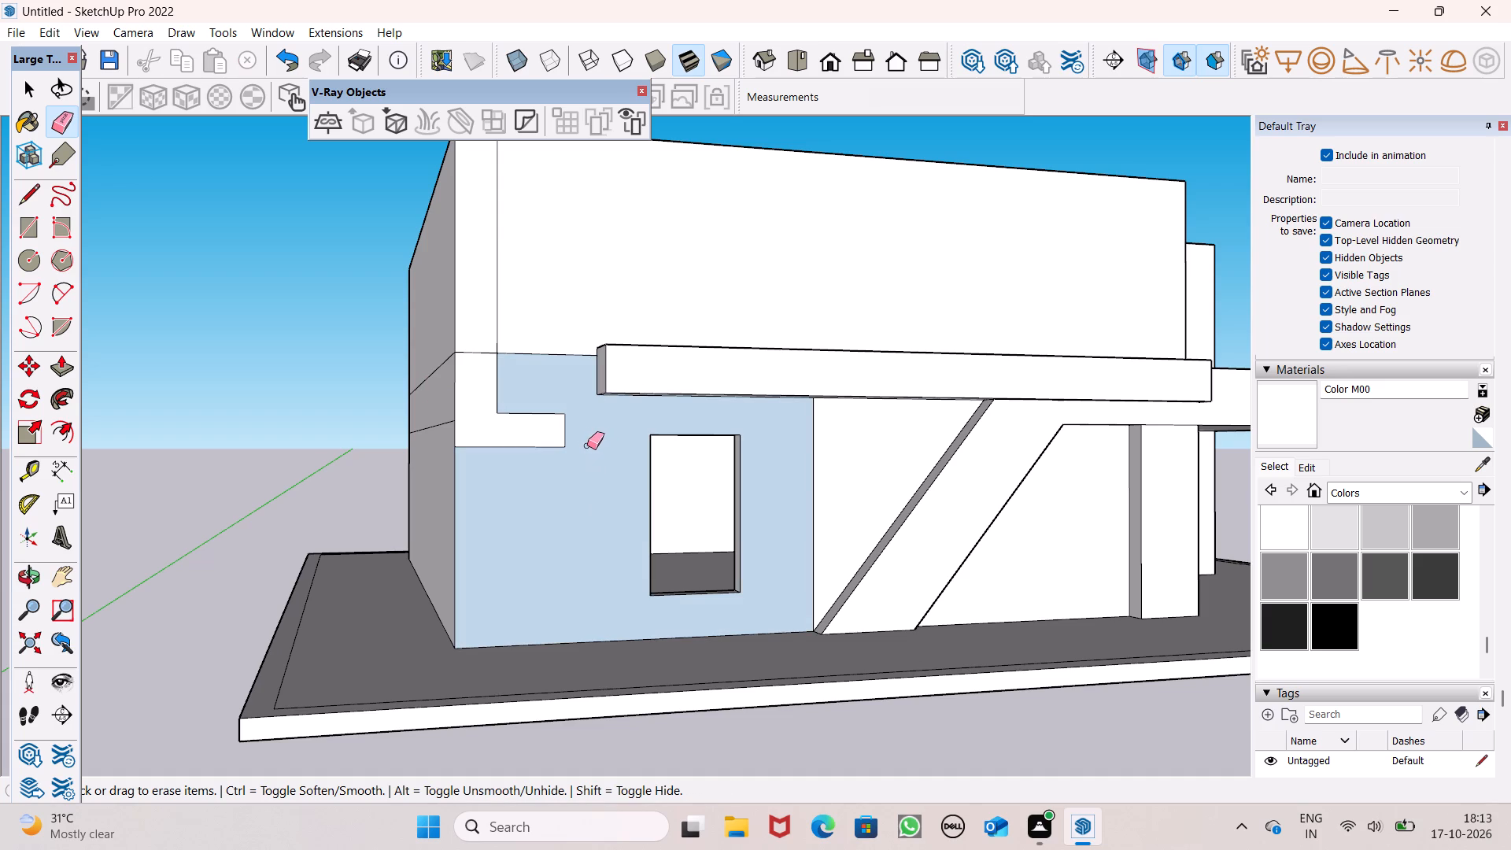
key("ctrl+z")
Erase the flattened strip's two slanted edges beside the front window, merging the strip into the front wall.
scroll(623, 464, "up", 7)
left_click_drag(584, 468, 573, 468)
left_click_drag(573, 464, 560, 464)
Paint the merged front wall face around the window with Color M00.
scroll(674, 425, "down", 2)
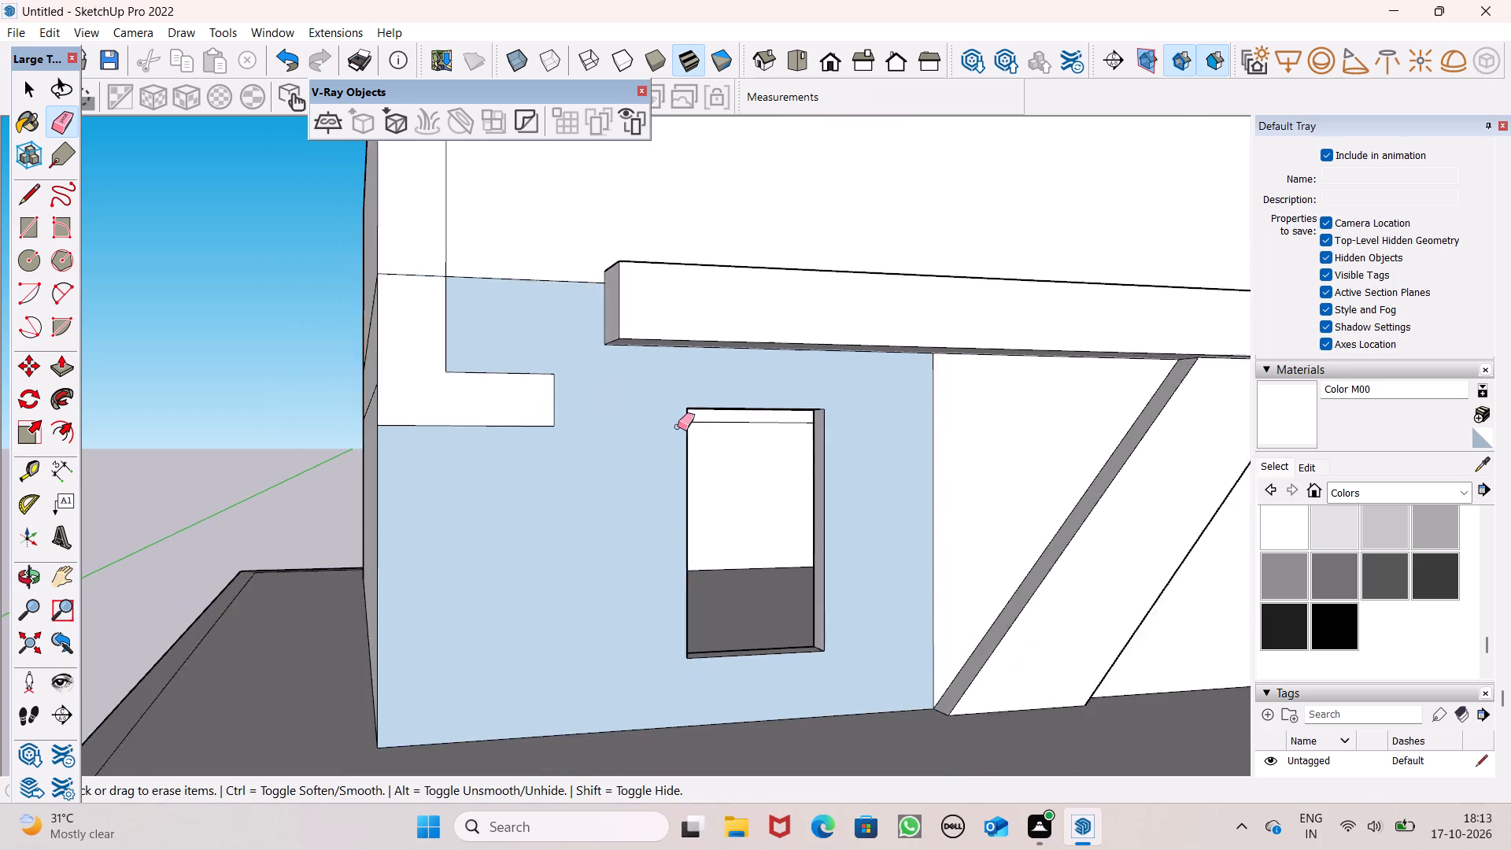
scroll(678, 427, "down", 2)
left_click_drag(1280, 529, 1271, 529)
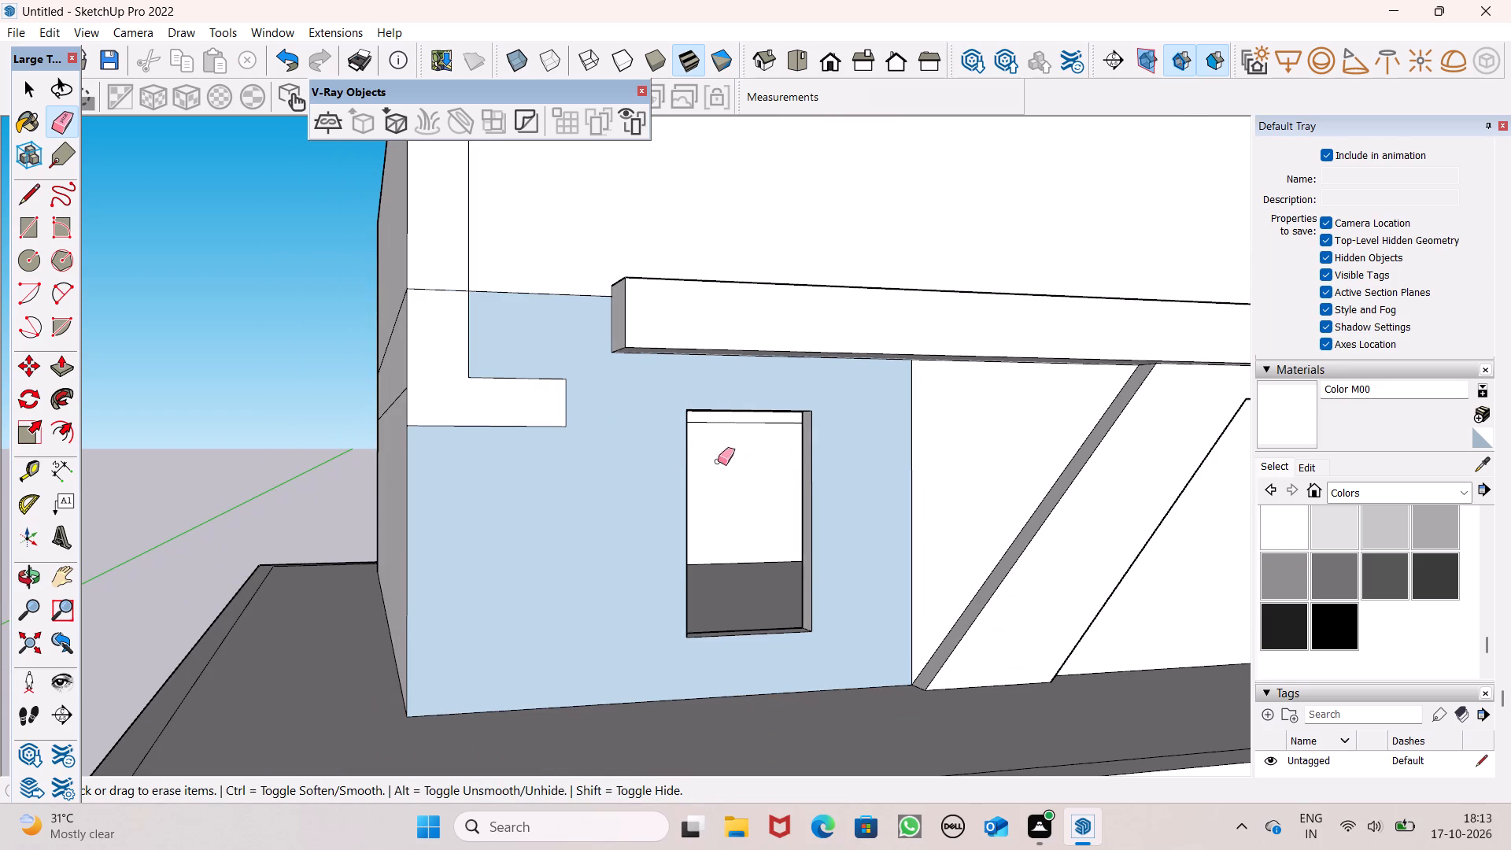
left_click(659, 459)
left_click(1276, 540)
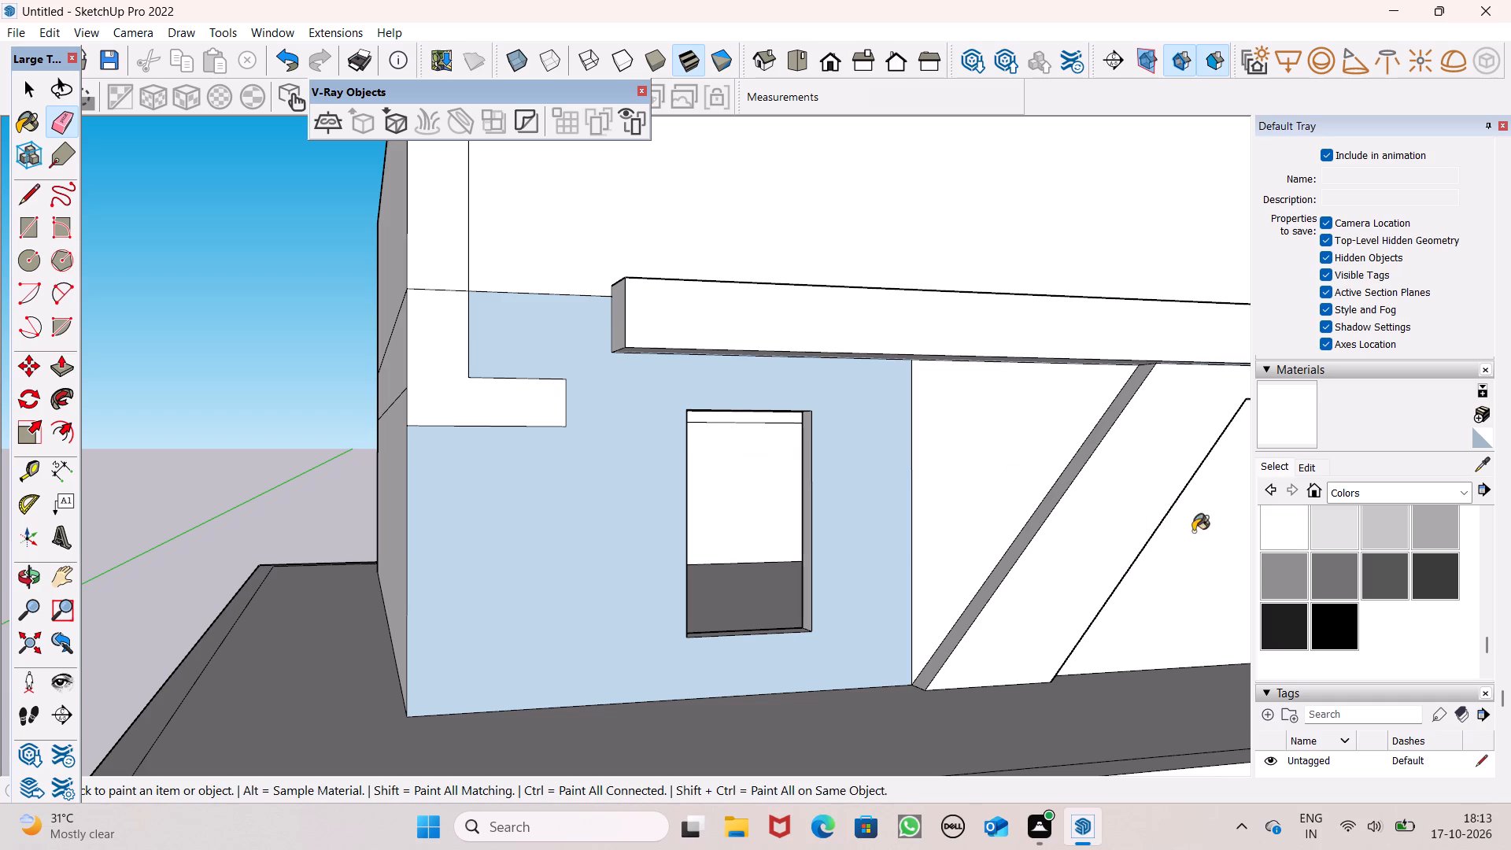
left_click(628, 402)
key("space")
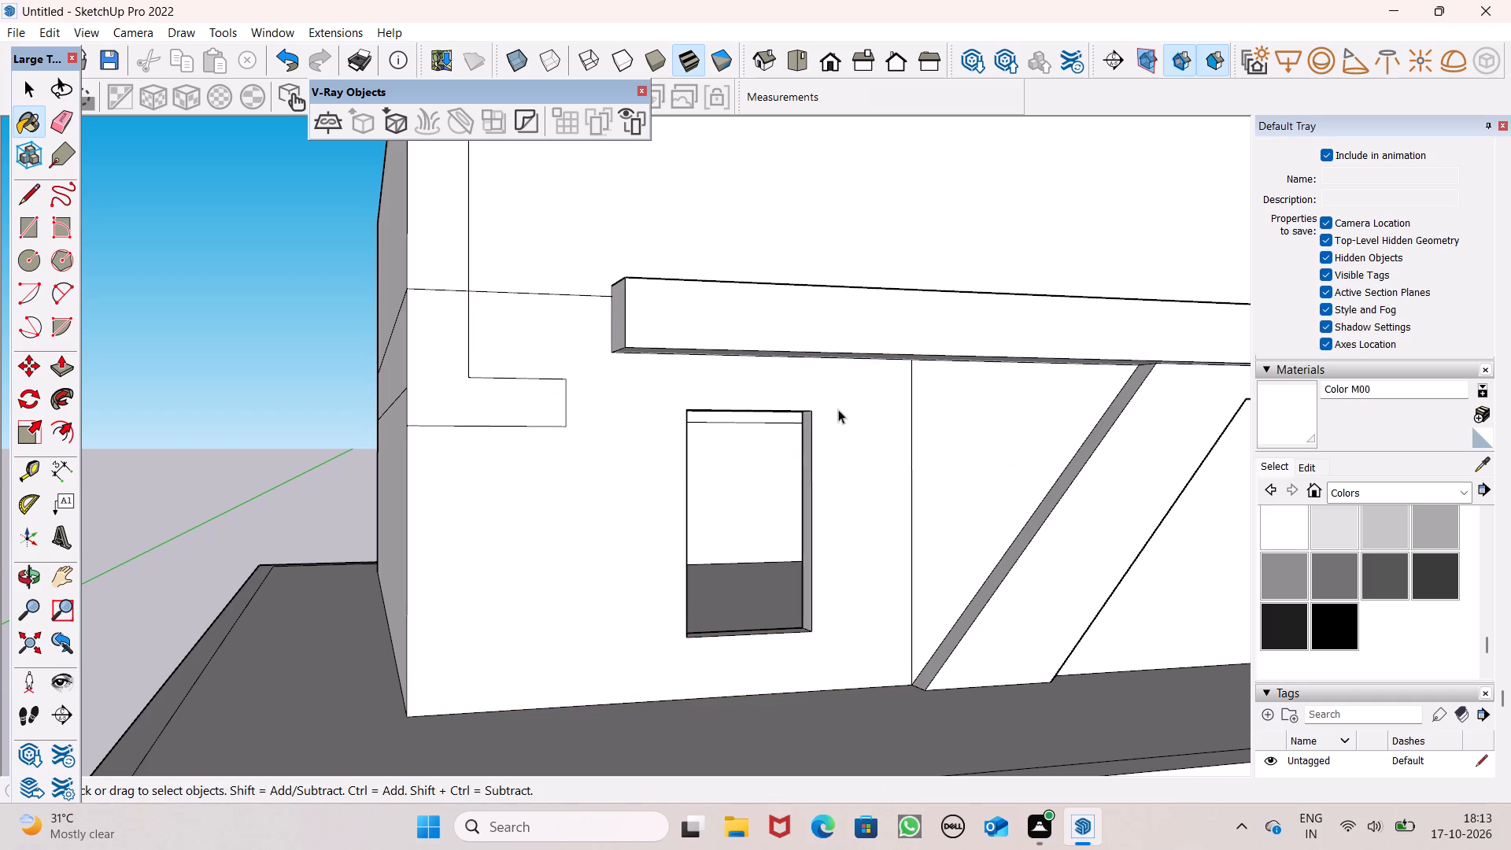
Push/Pull the projecting band's end face above the front window slightly inward, shortening the band.
middle_click_drag(842, 417, 880, 541)
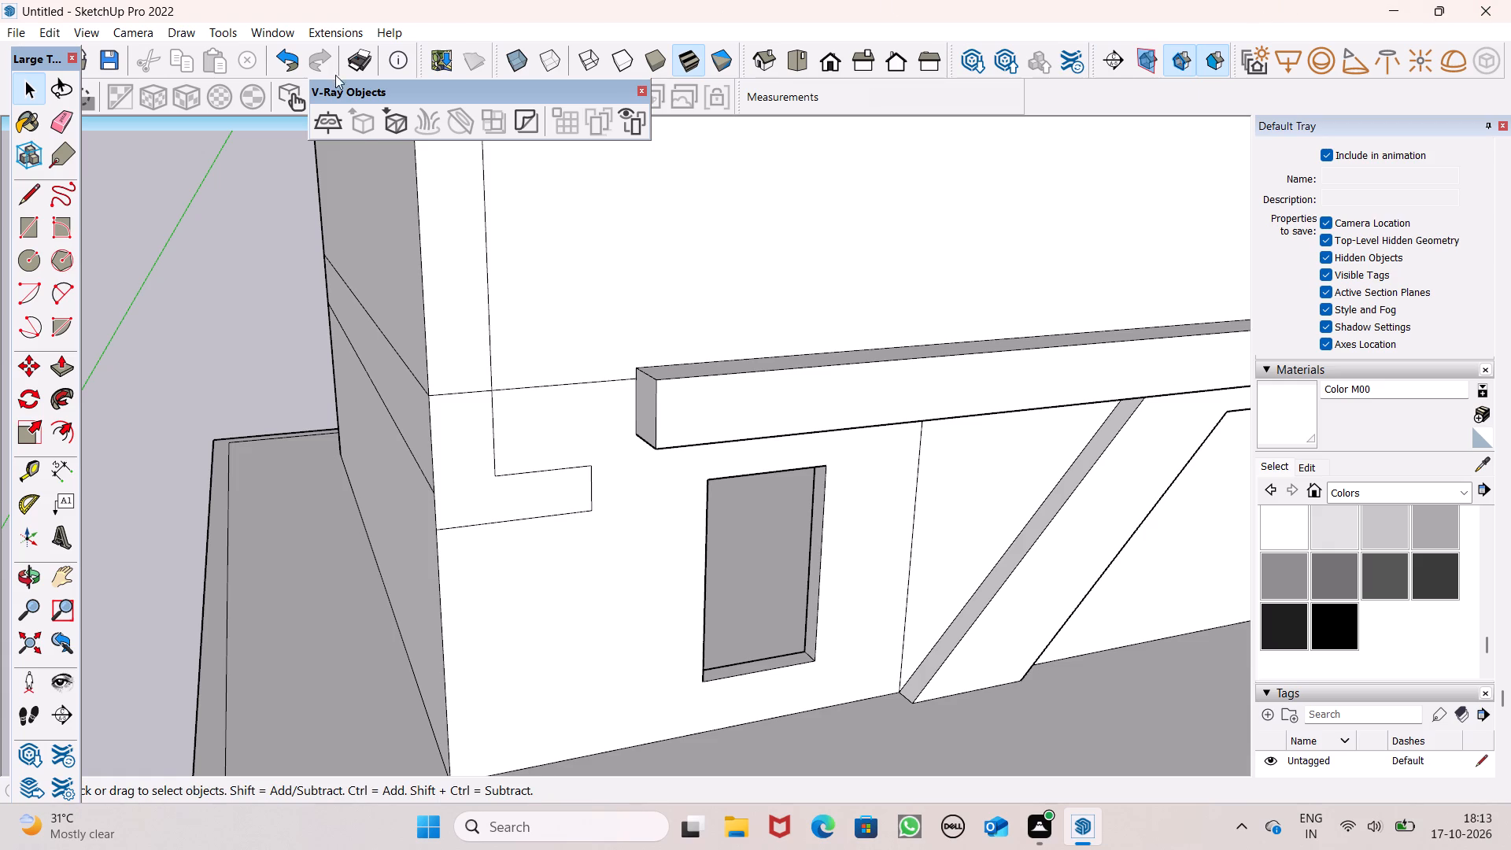
left_click(58, 361)
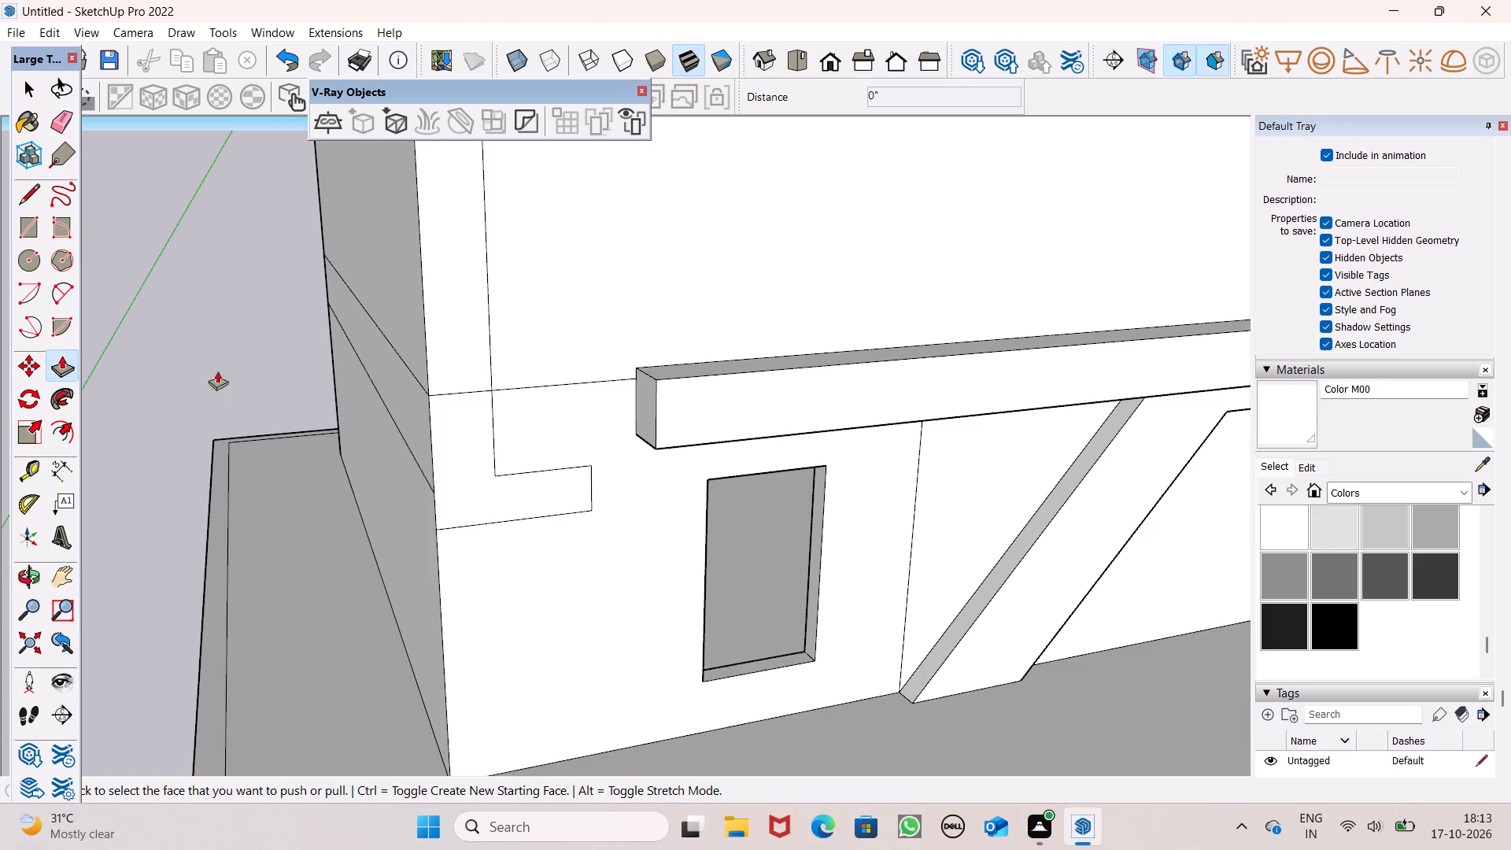
middle_click_drag(604, 476, 871, 518)
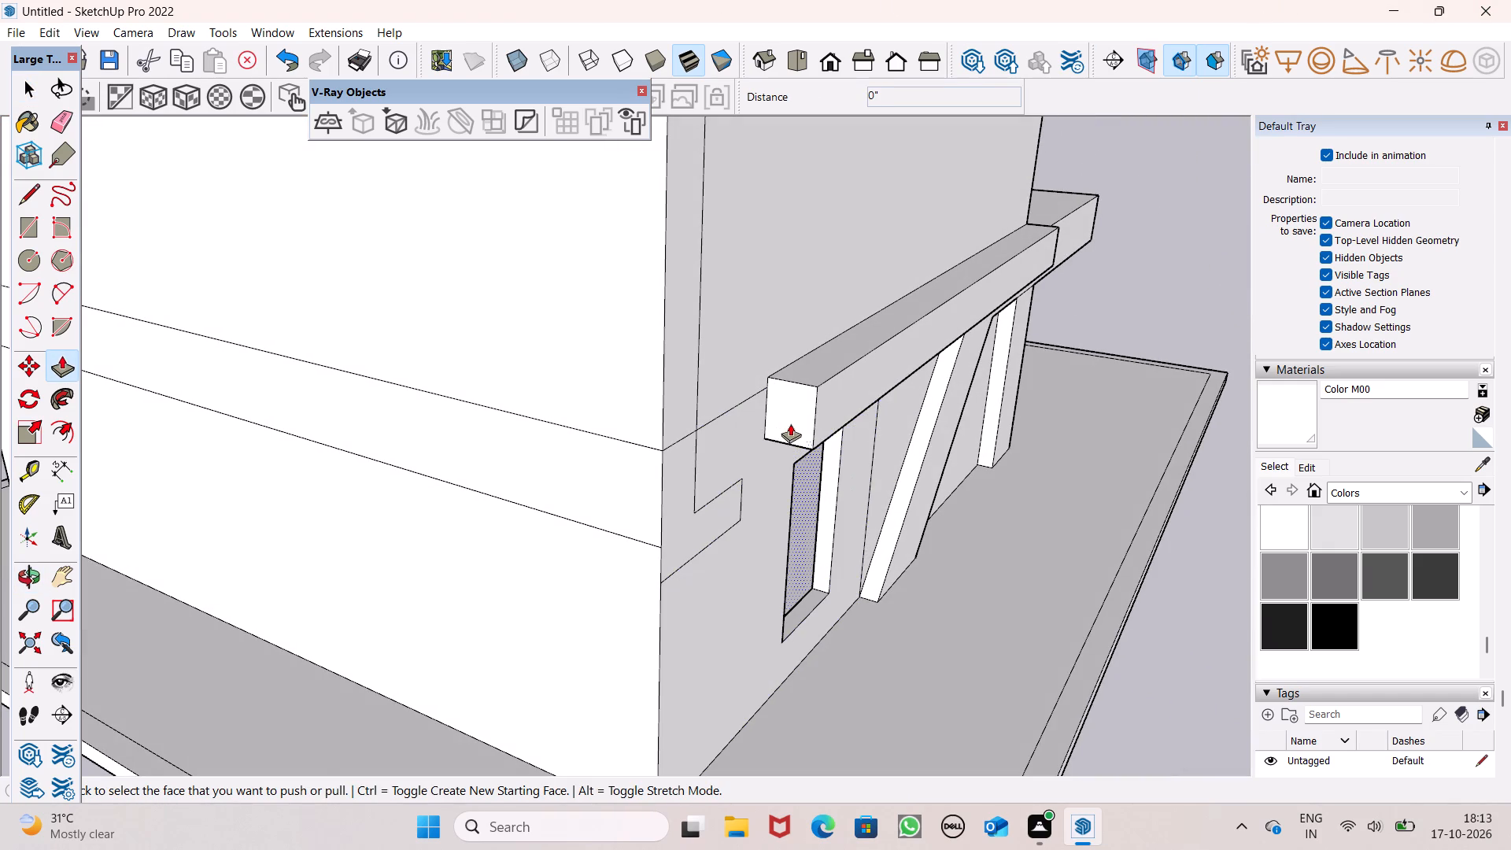
left_click_drag(790, 423, 801, 411)
middle_click_drag(799, 434, 620, 404)
middle_click_drag(701, 427, 644, 287)
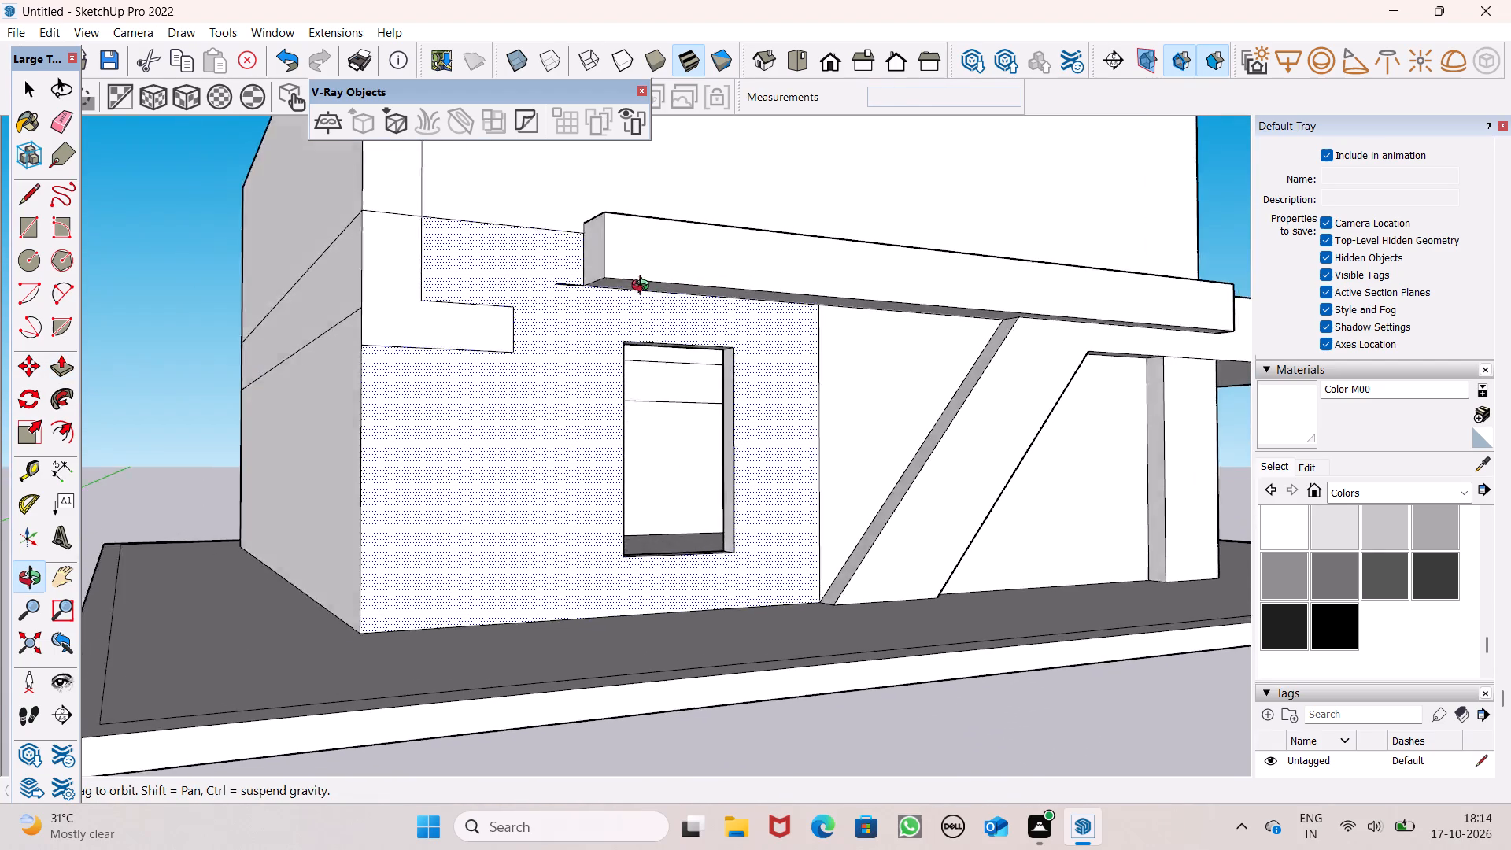
middle_click_drag(644, 287, 618, 306)
key("space")
Push/Pull the projecting band's end face further inward in two stages, about 10 7/16" and about 4 1/2".
scroll(687, 277, "down", 3)
middle_click_drag(687, 302, 689, 356)
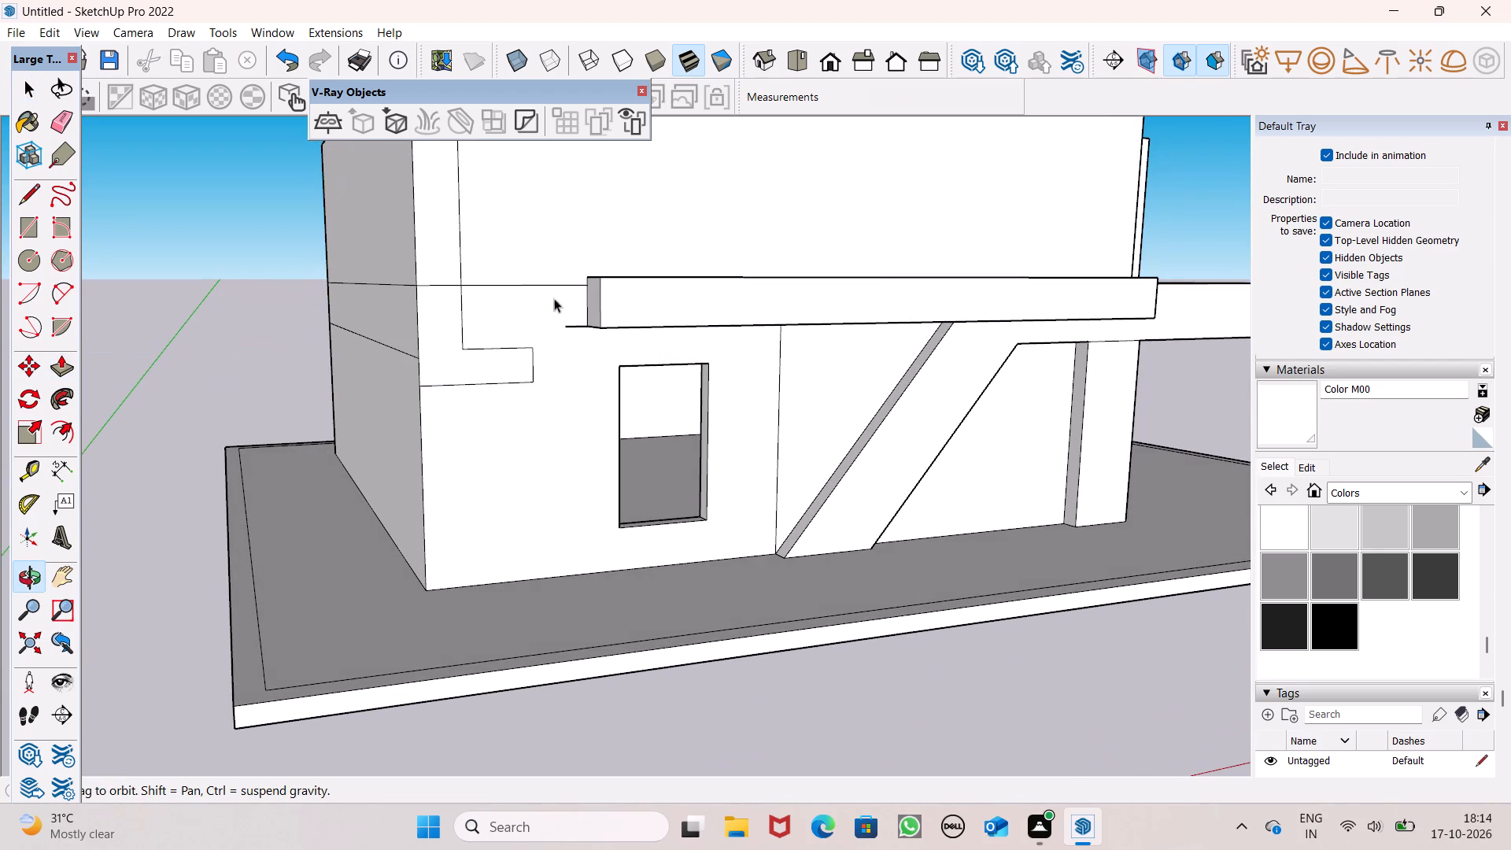
left_click(63, 376)
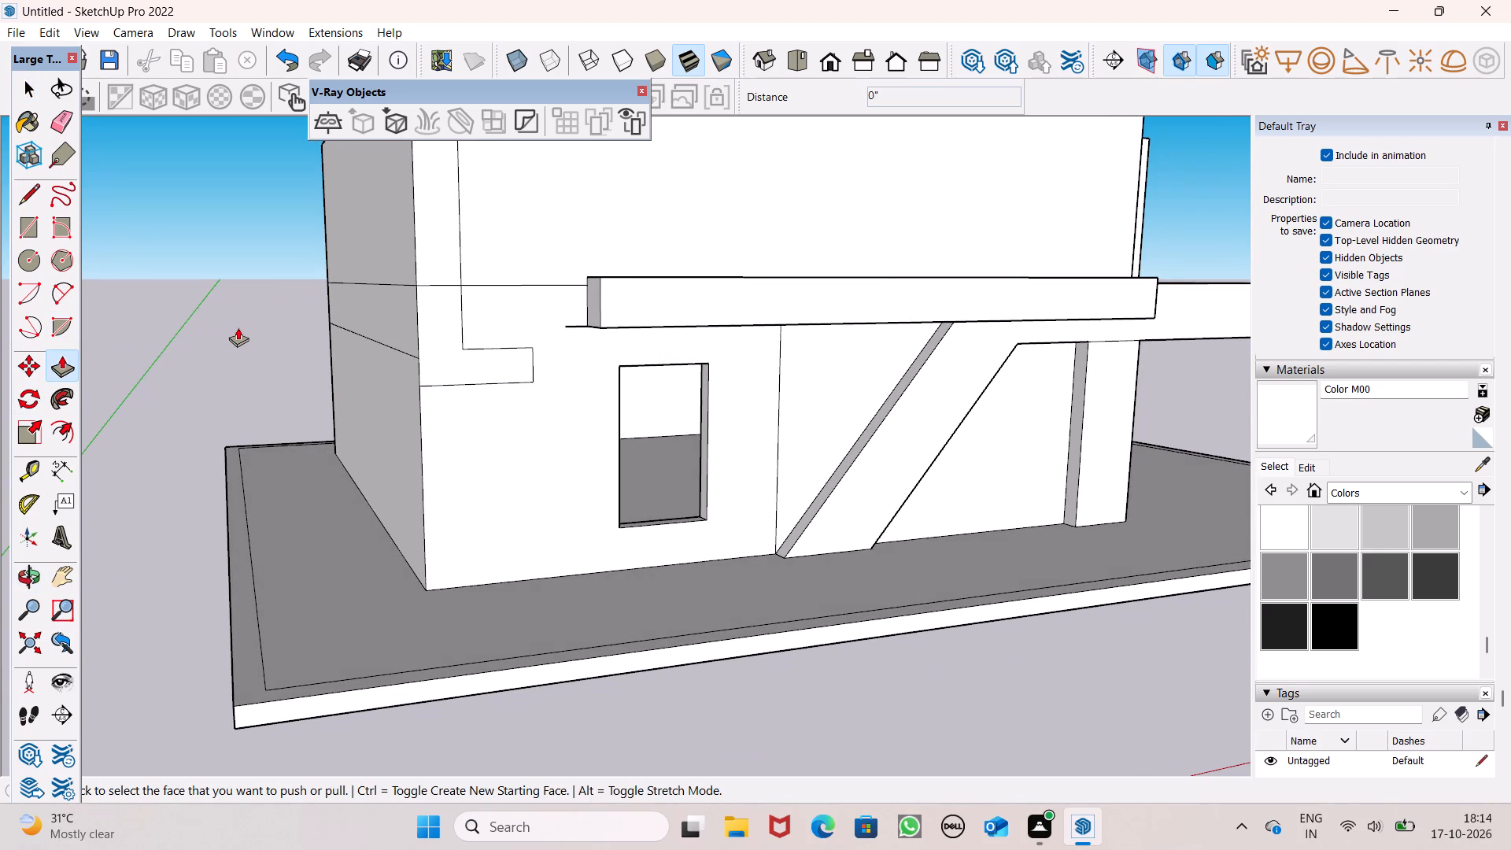
middle_click_drag(616, 374, 646, 386)
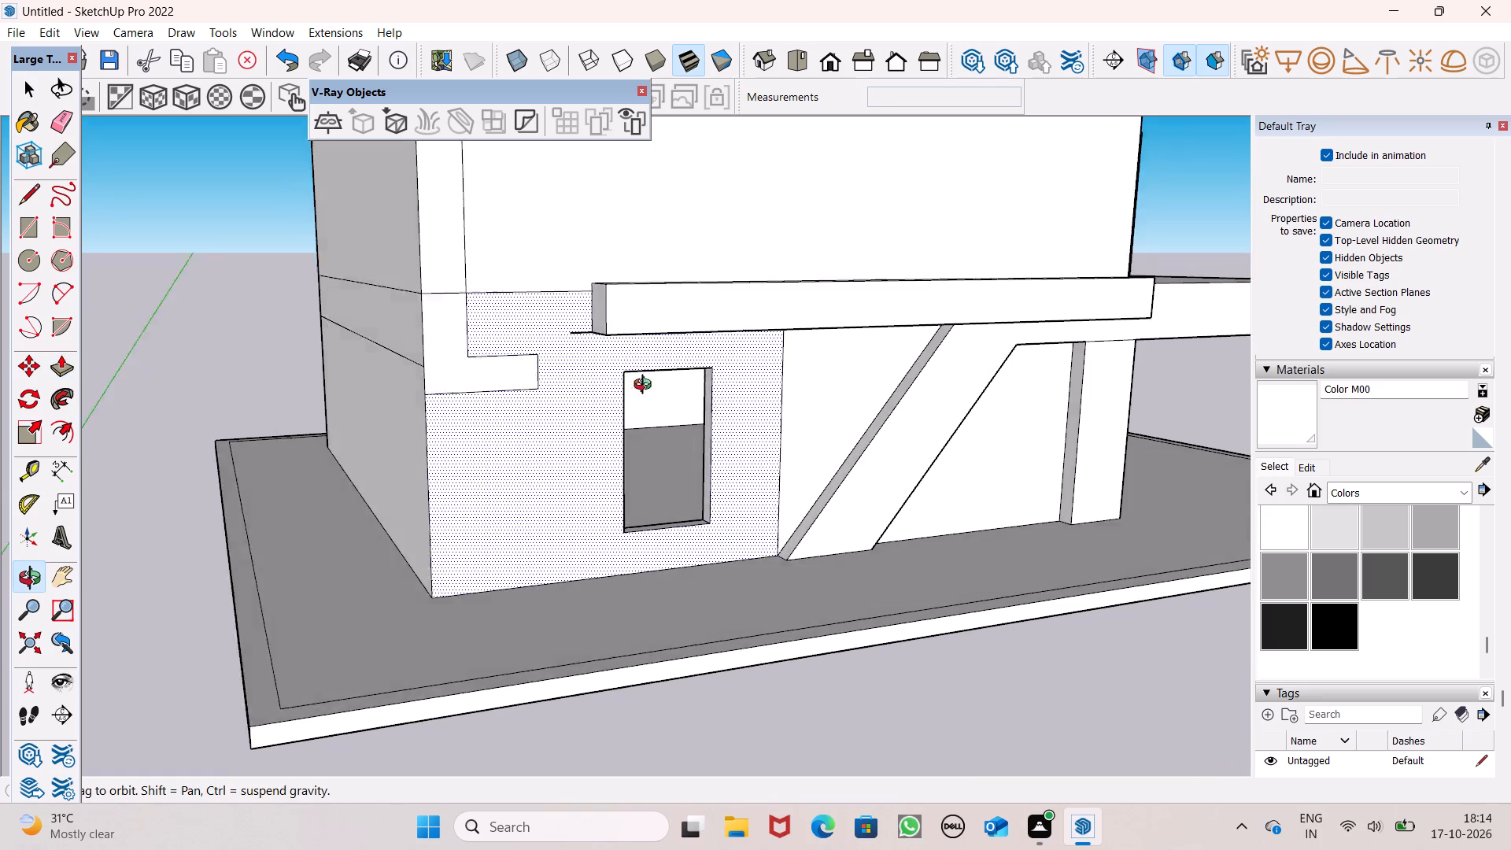
middle_click_drag(646, 386, 749, 373)
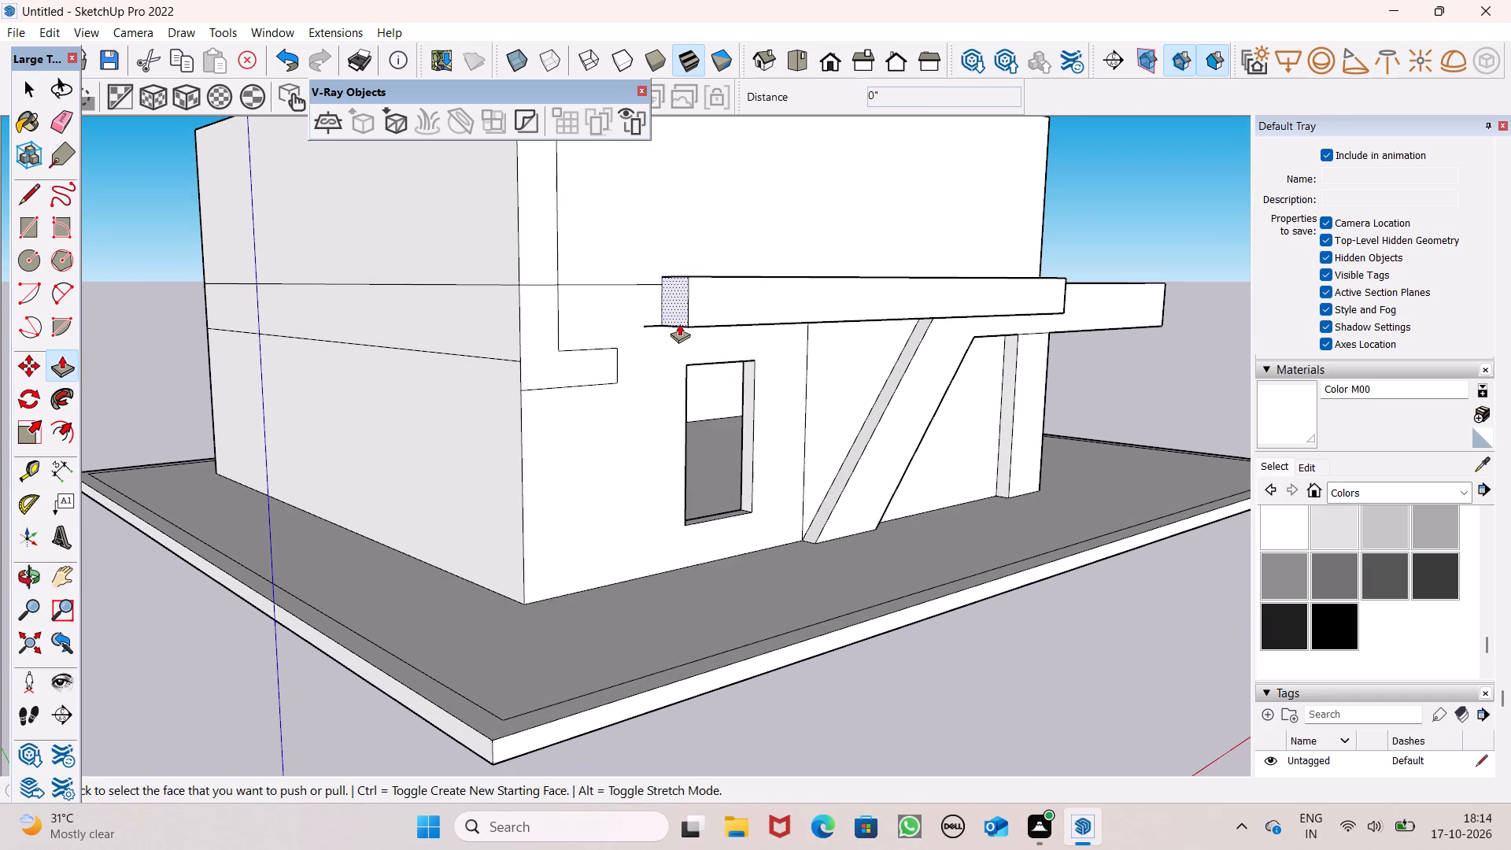
middle_click_drag(669, 320, 593, 486)
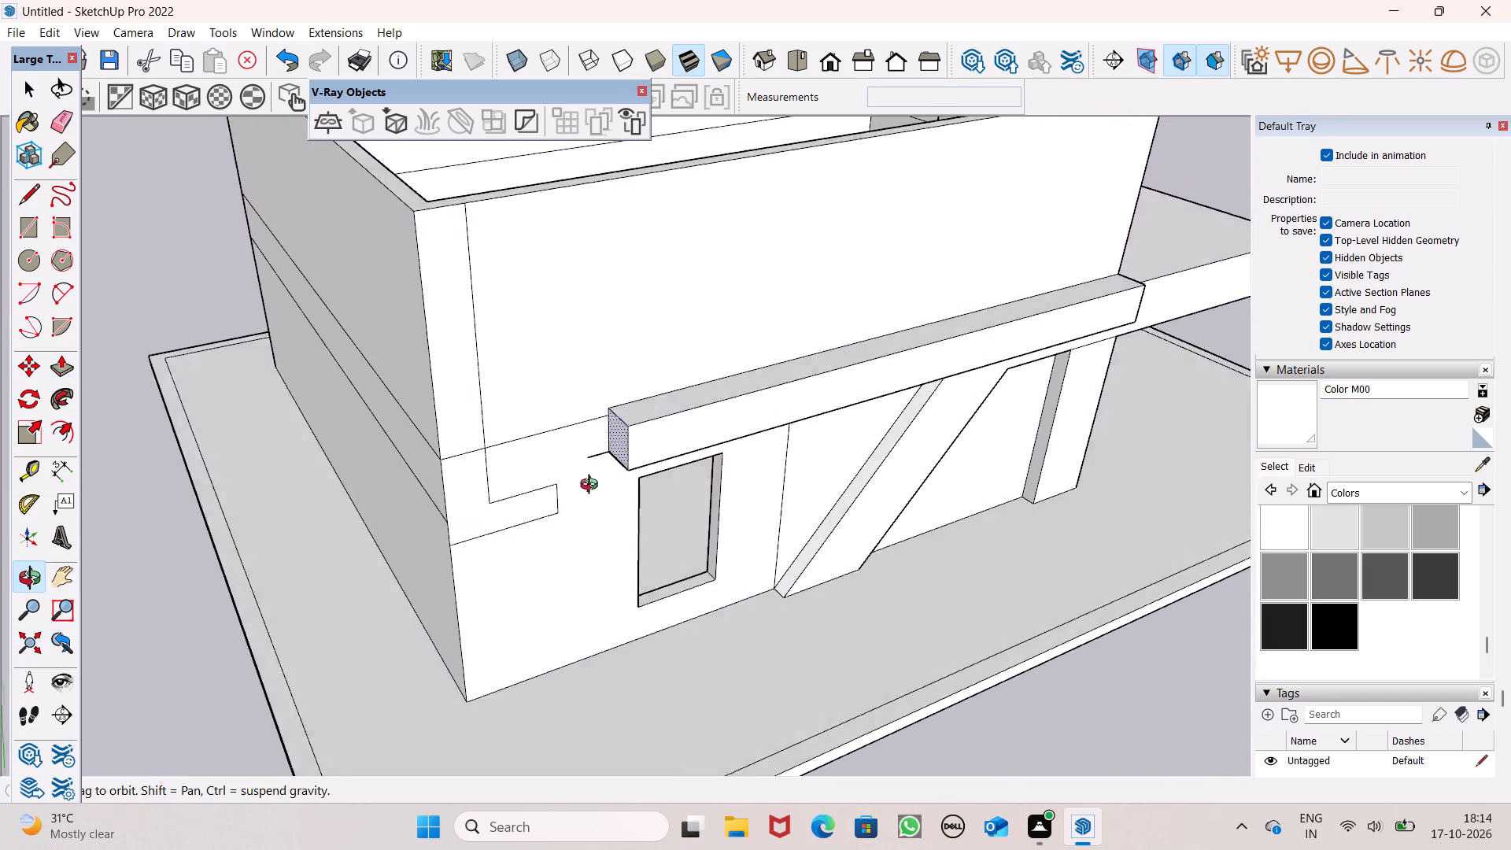
middle_click_drag(593, 486, 452, 310)
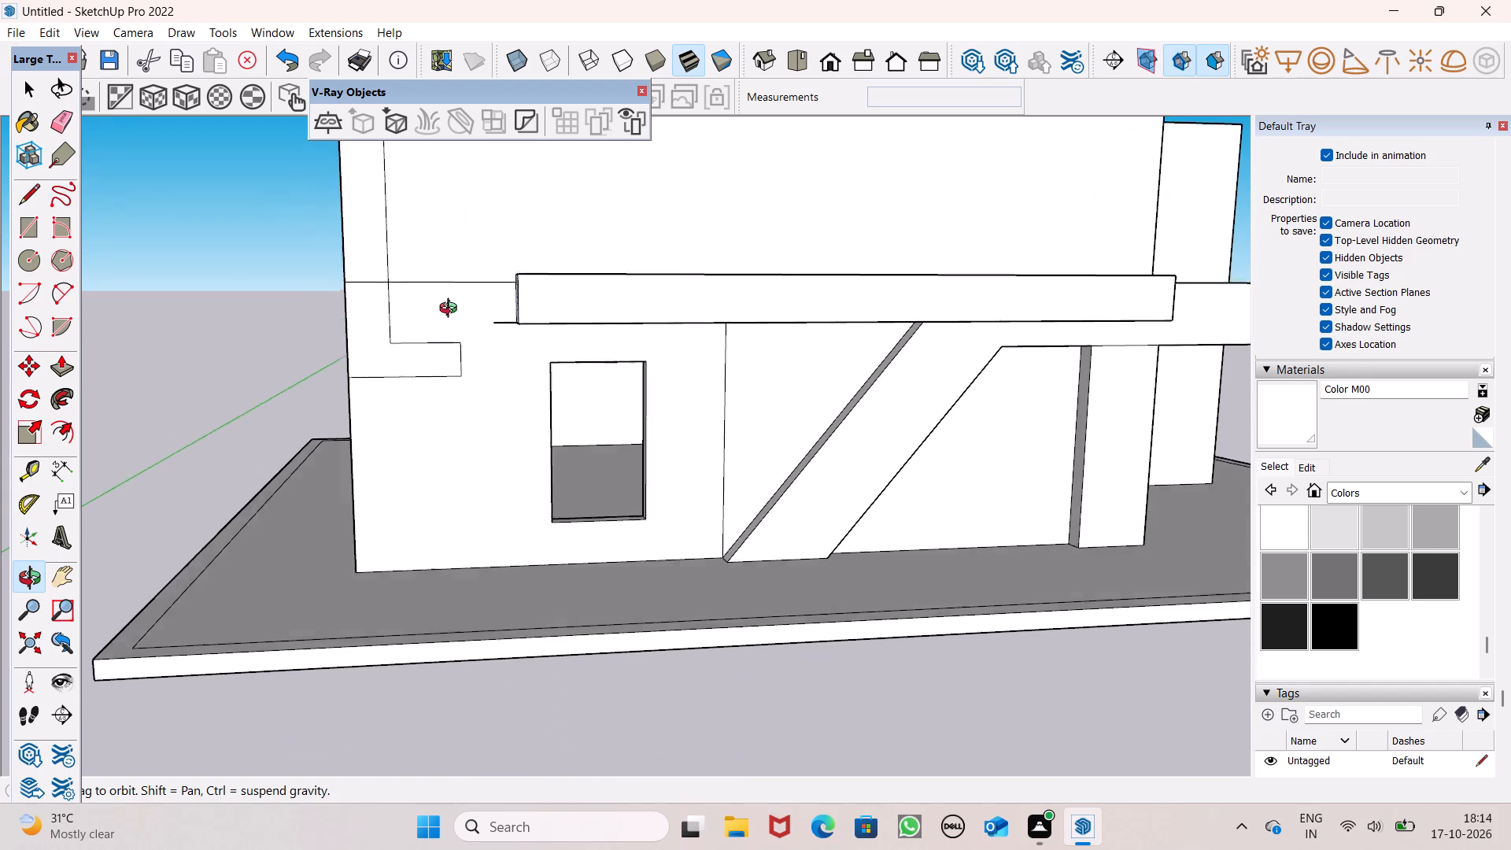
middle_click_drag(452, 310, 491, 298)
scroll(545, 293, "up", 3)
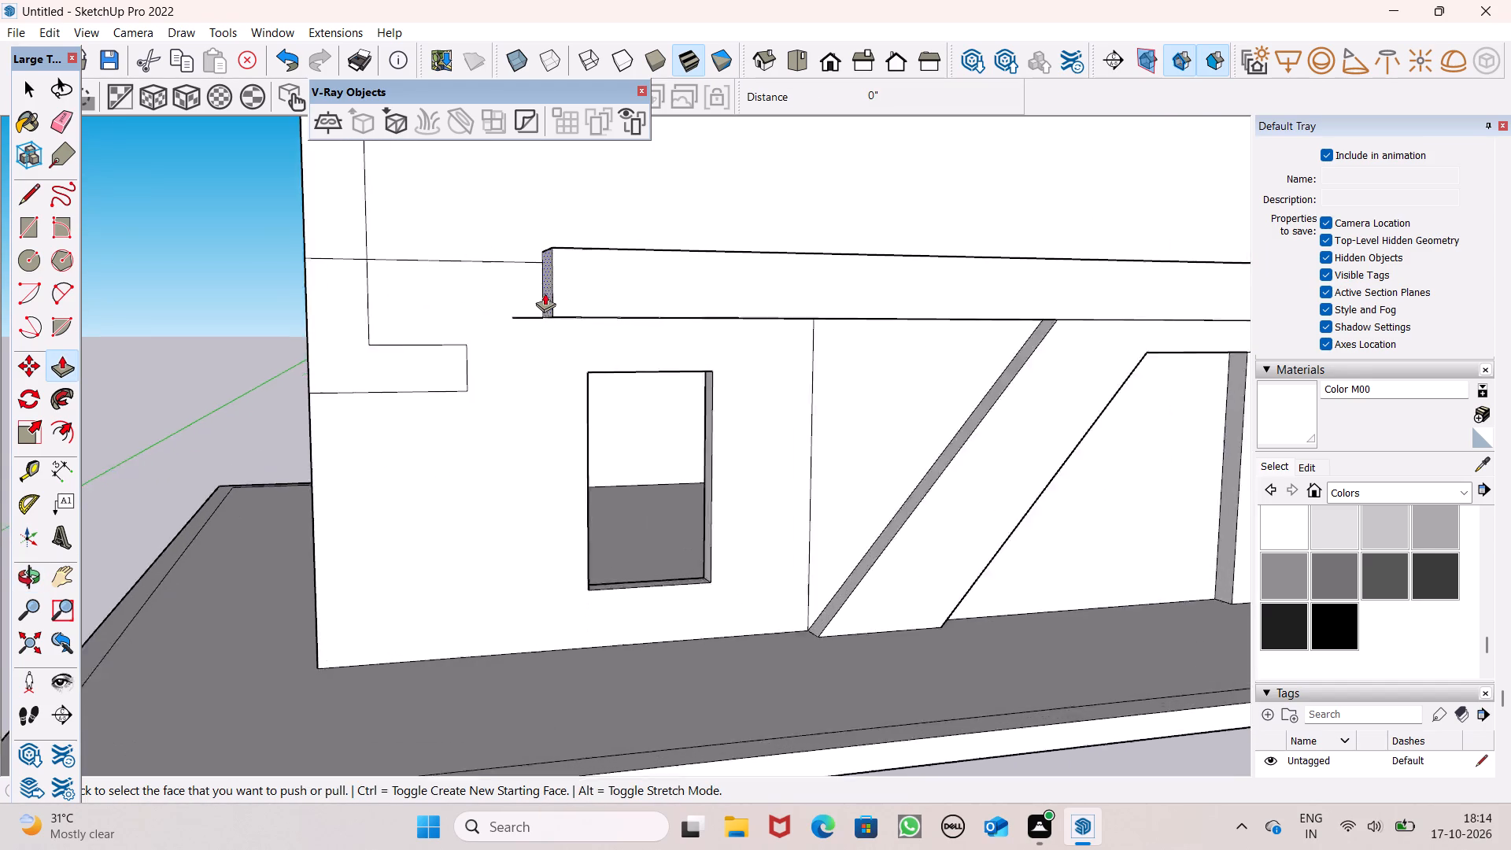
scroll(545, 293, "up", 5)
left_click_drag(552, 297, 598, 300)
middle_click_drag(615, 323, 609, 299)
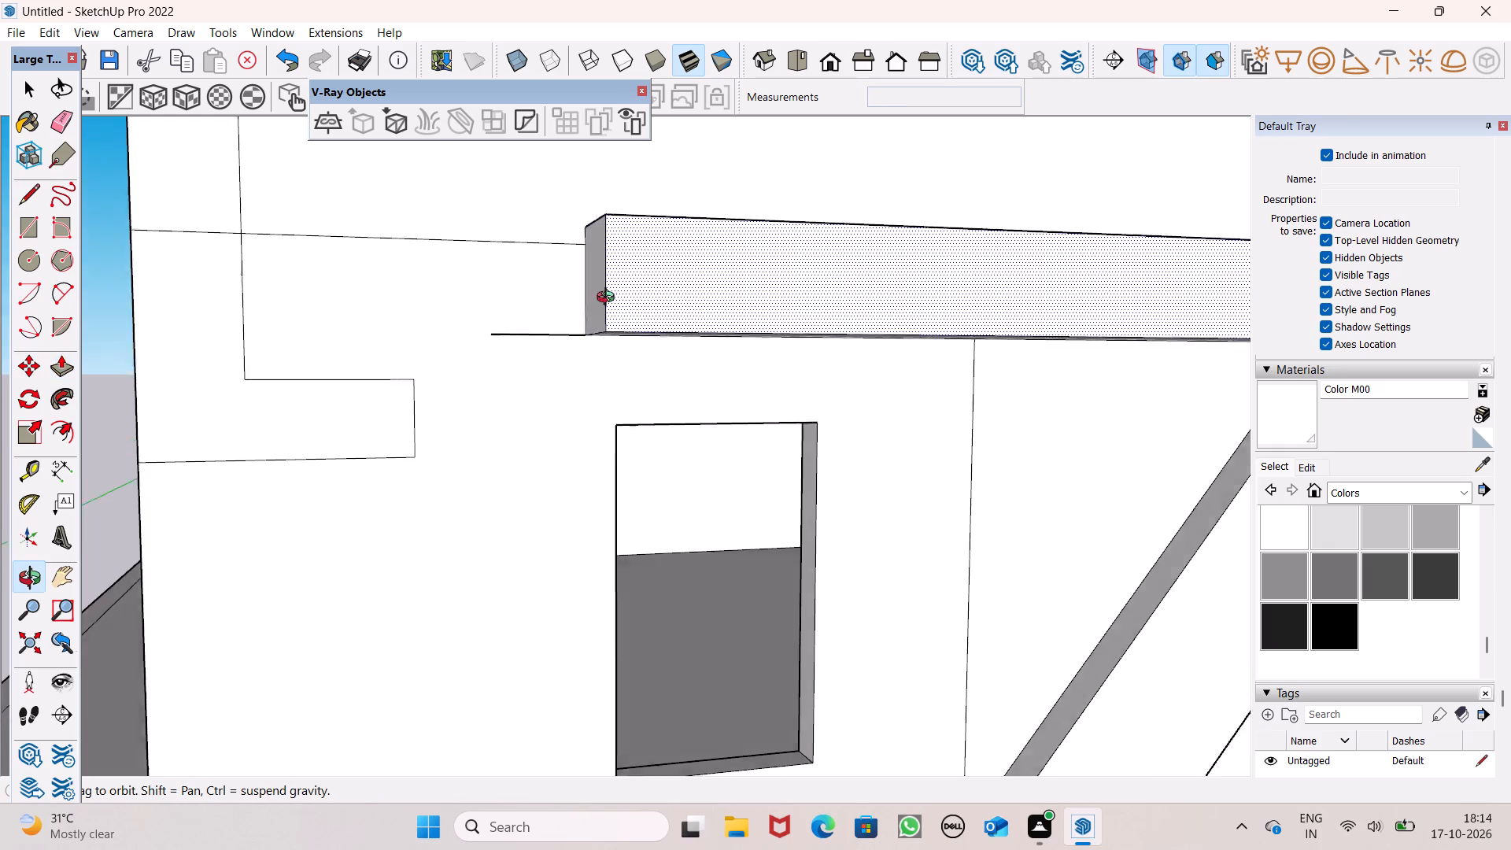
middle_click_drag(609, 299, 663, 415)
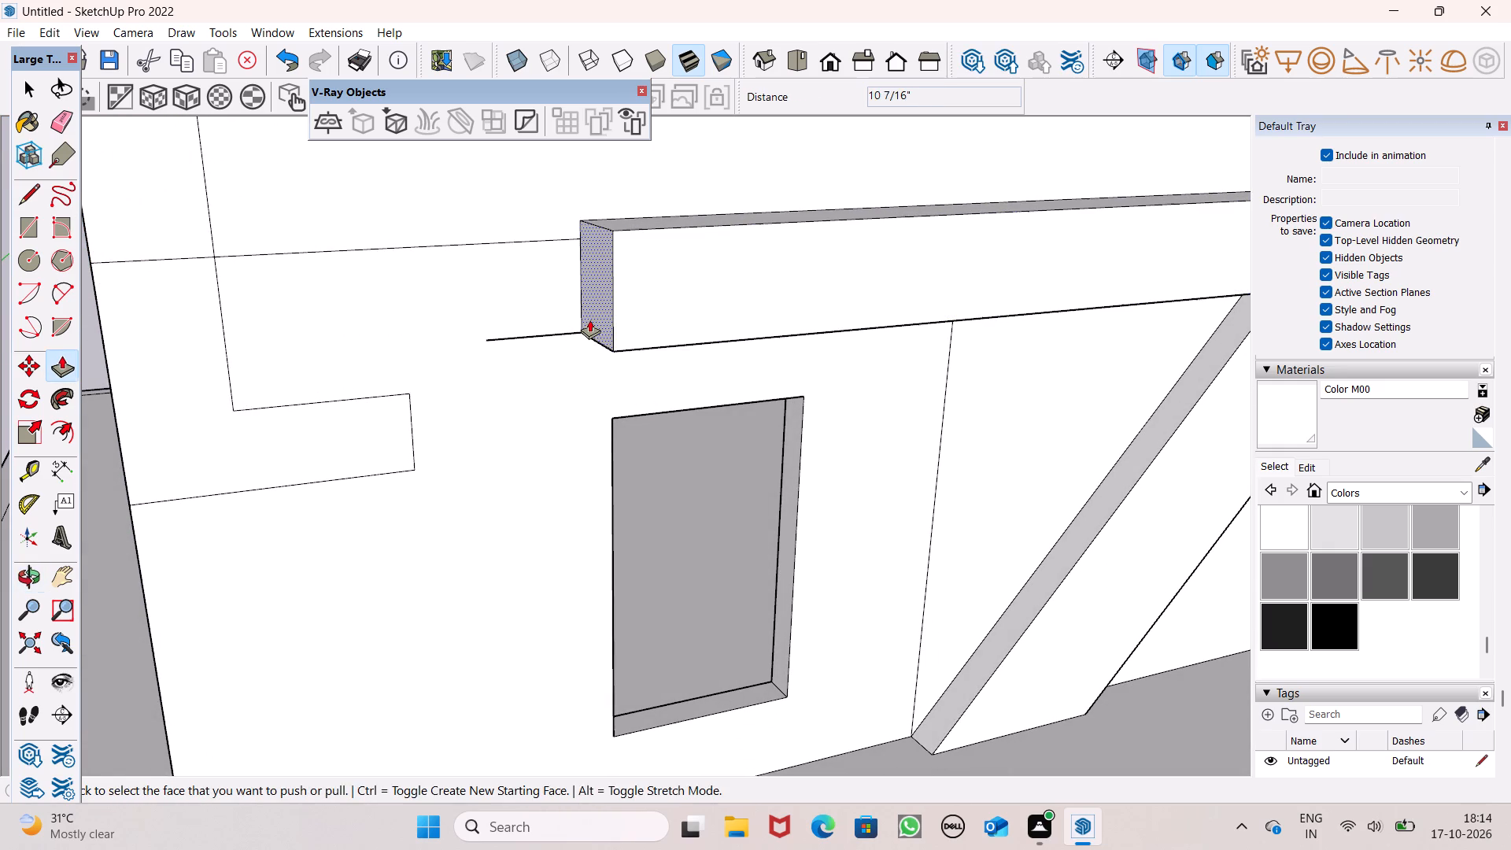
left_click_drag(592, 318, 611, 317)
middle_click_drag(634, 351, 568, 236)
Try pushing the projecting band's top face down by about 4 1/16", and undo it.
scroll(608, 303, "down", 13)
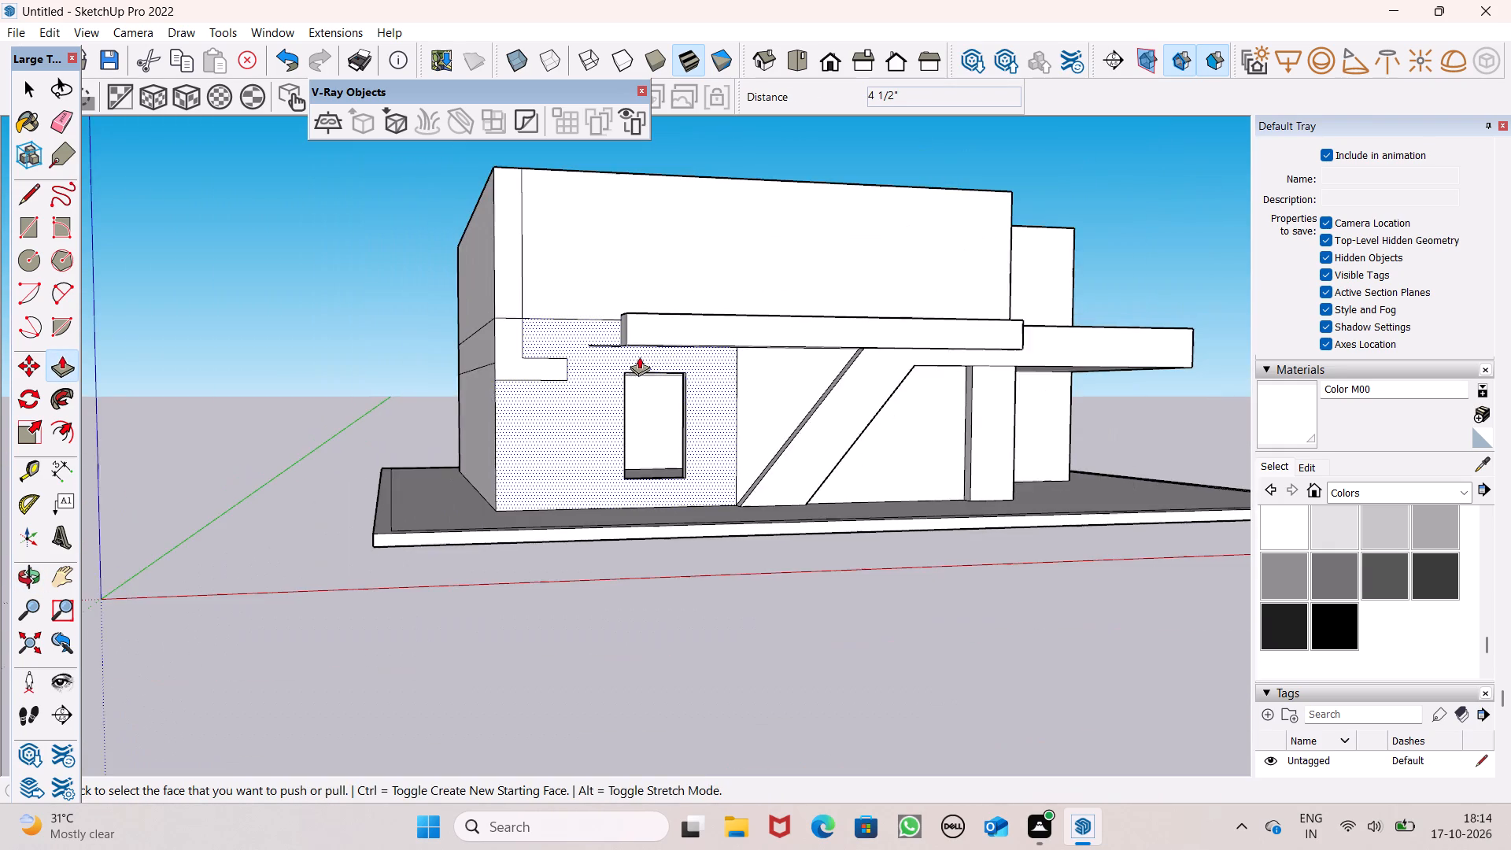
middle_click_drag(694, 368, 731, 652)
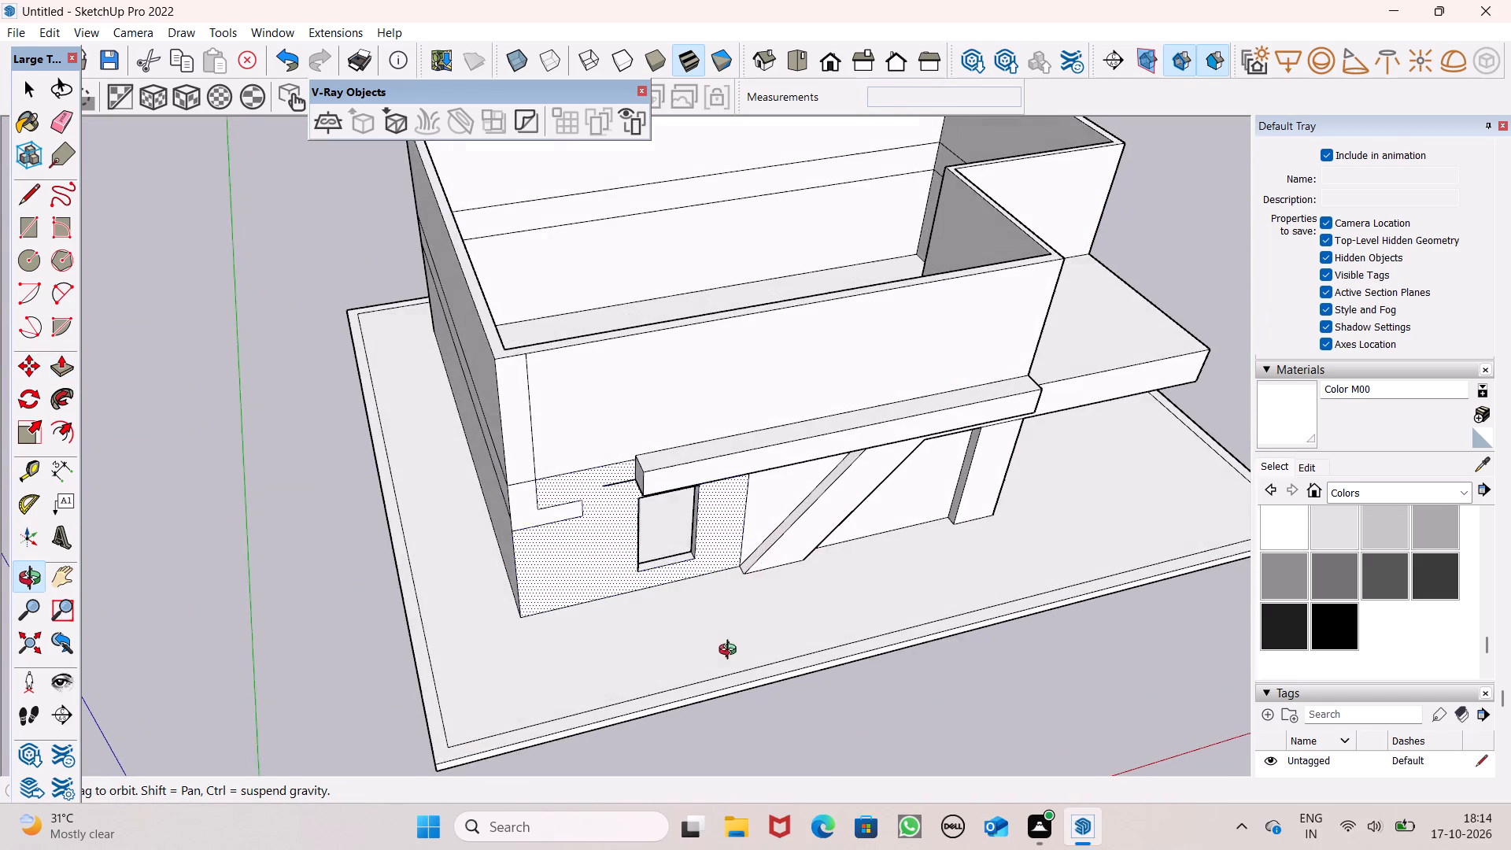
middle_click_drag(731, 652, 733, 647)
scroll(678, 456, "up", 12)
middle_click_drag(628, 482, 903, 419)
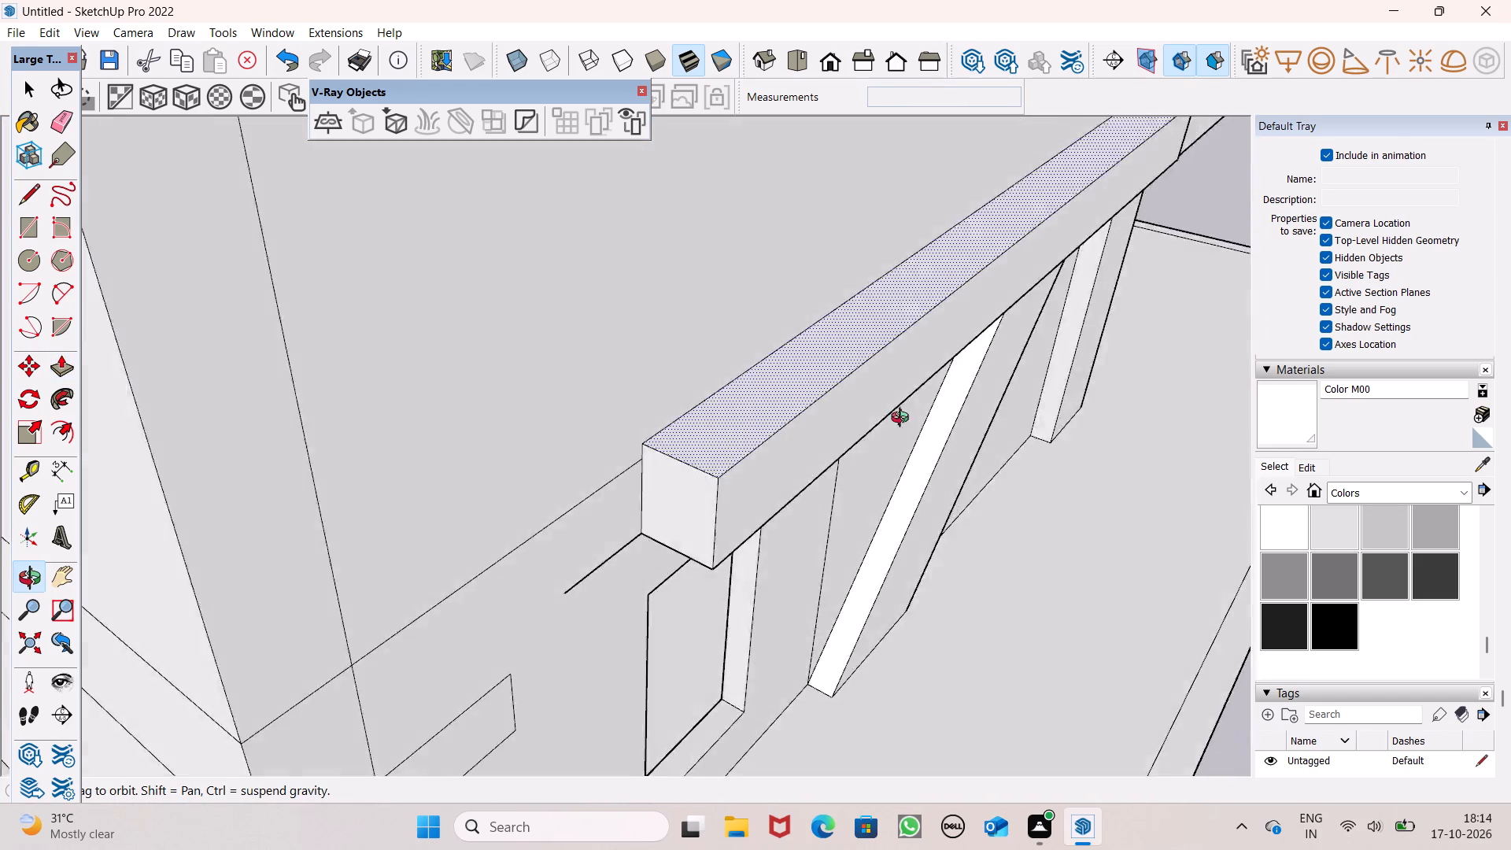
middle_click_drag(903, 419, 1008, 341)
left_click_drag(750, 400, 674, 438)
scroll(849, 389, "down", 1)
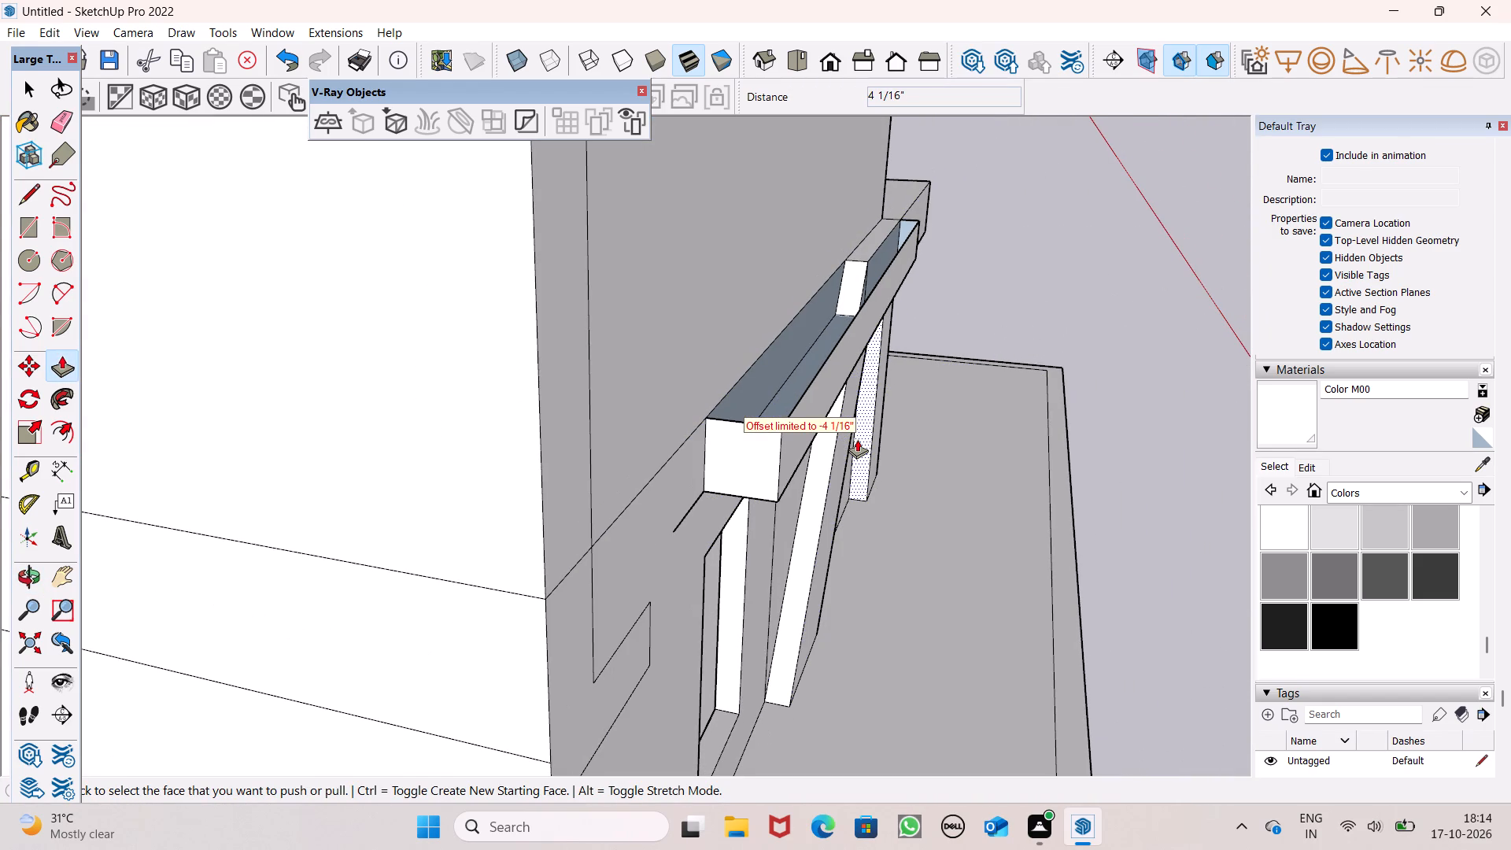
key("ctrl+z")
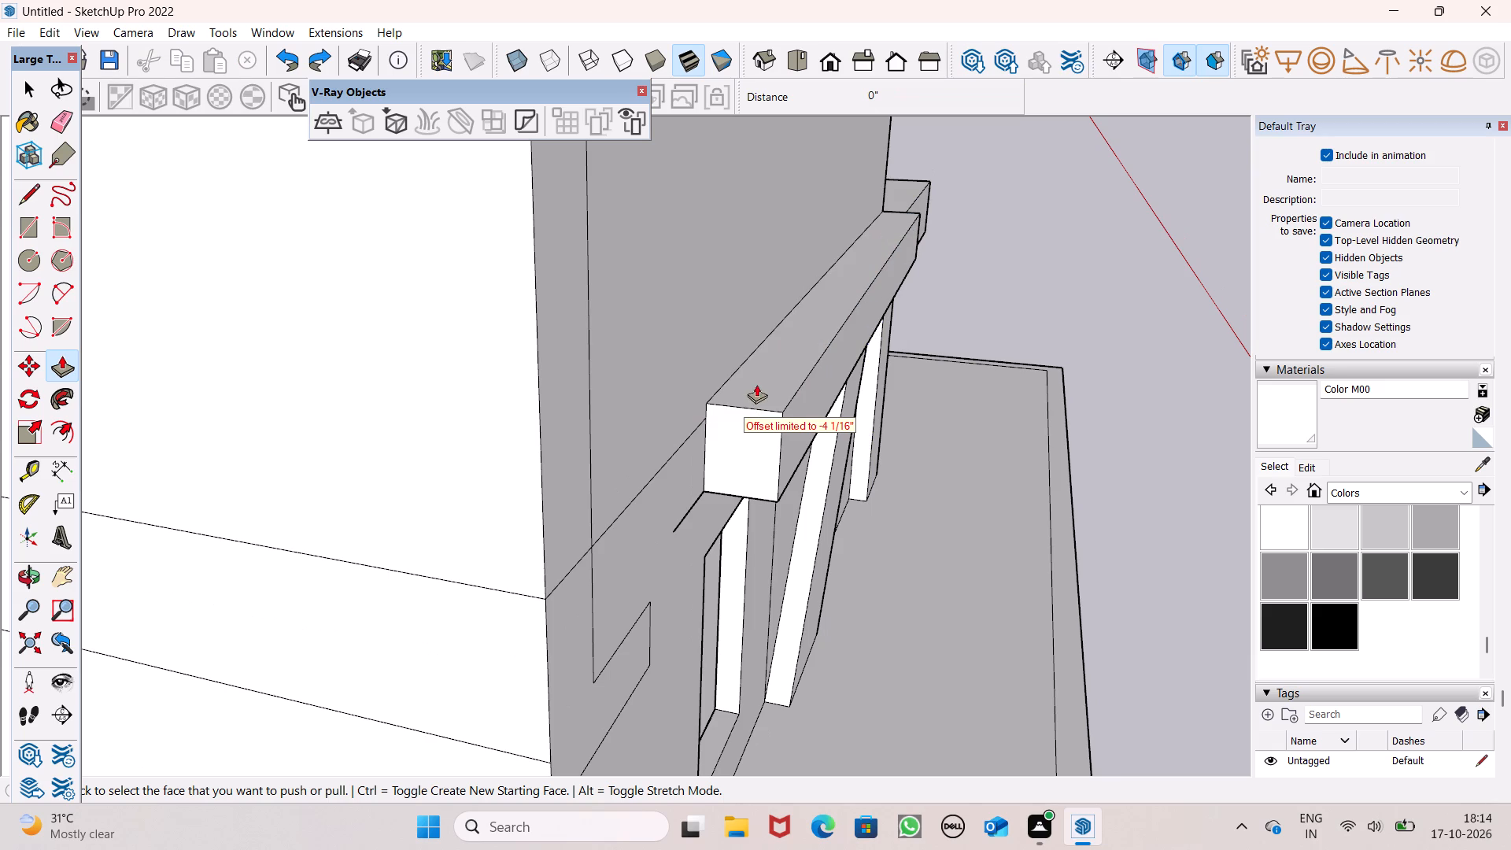
Push/Pull the projecting band's top face down by about 3 1/4".
left_click_drag(756, 384, 755, 395)
scroll(889, 430, "down", 2)
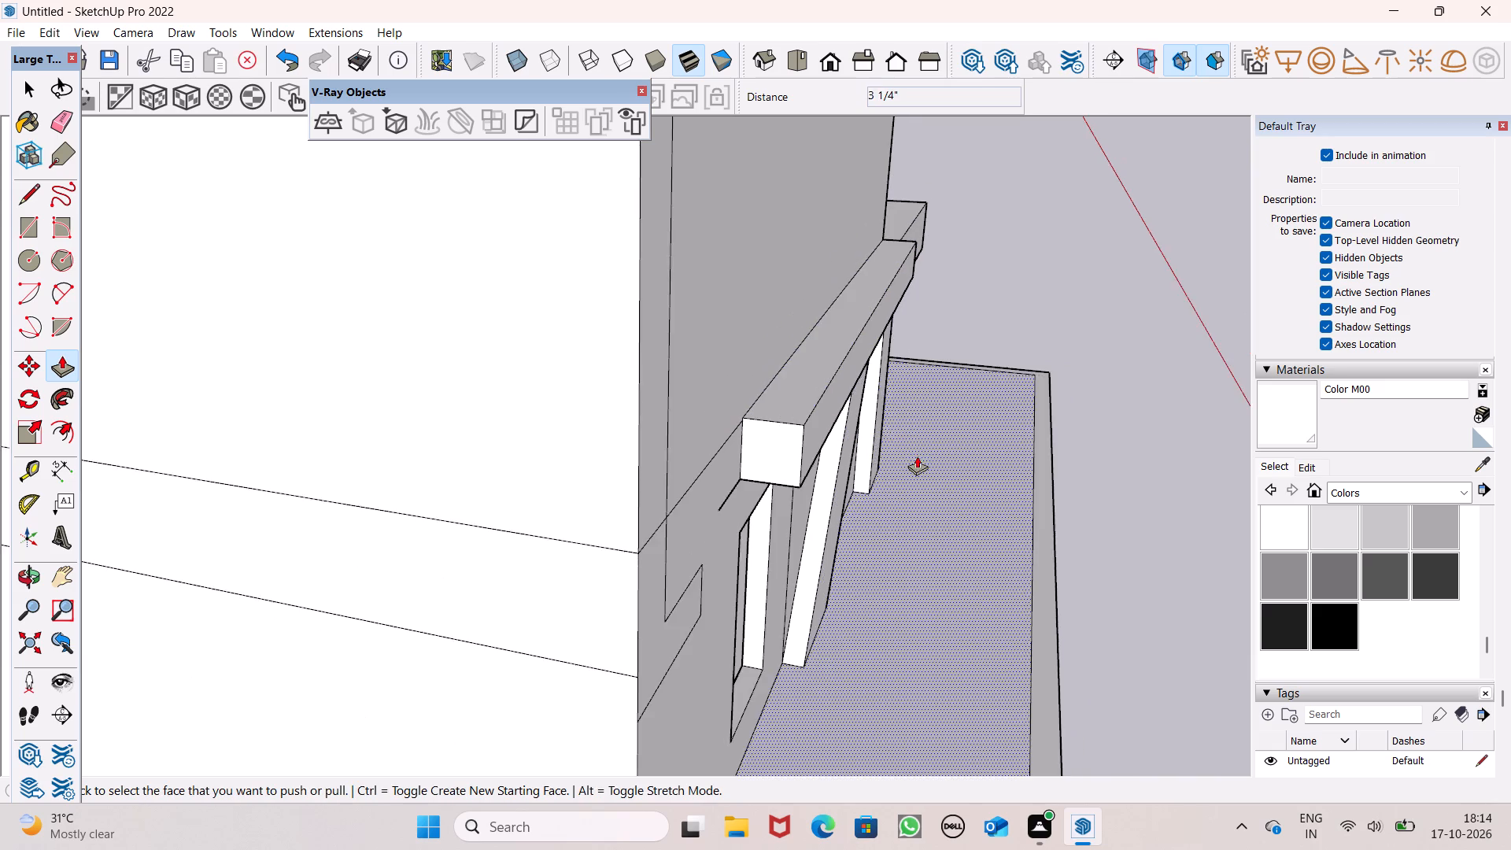
Erase the leftover horizontal line on the front wall beside the shortened band's end.
middle_click_drag(917, 456, 679, 366)
scroll(955, 315, "down", 3)
middle_click_drag(826, 324, 820, 301)
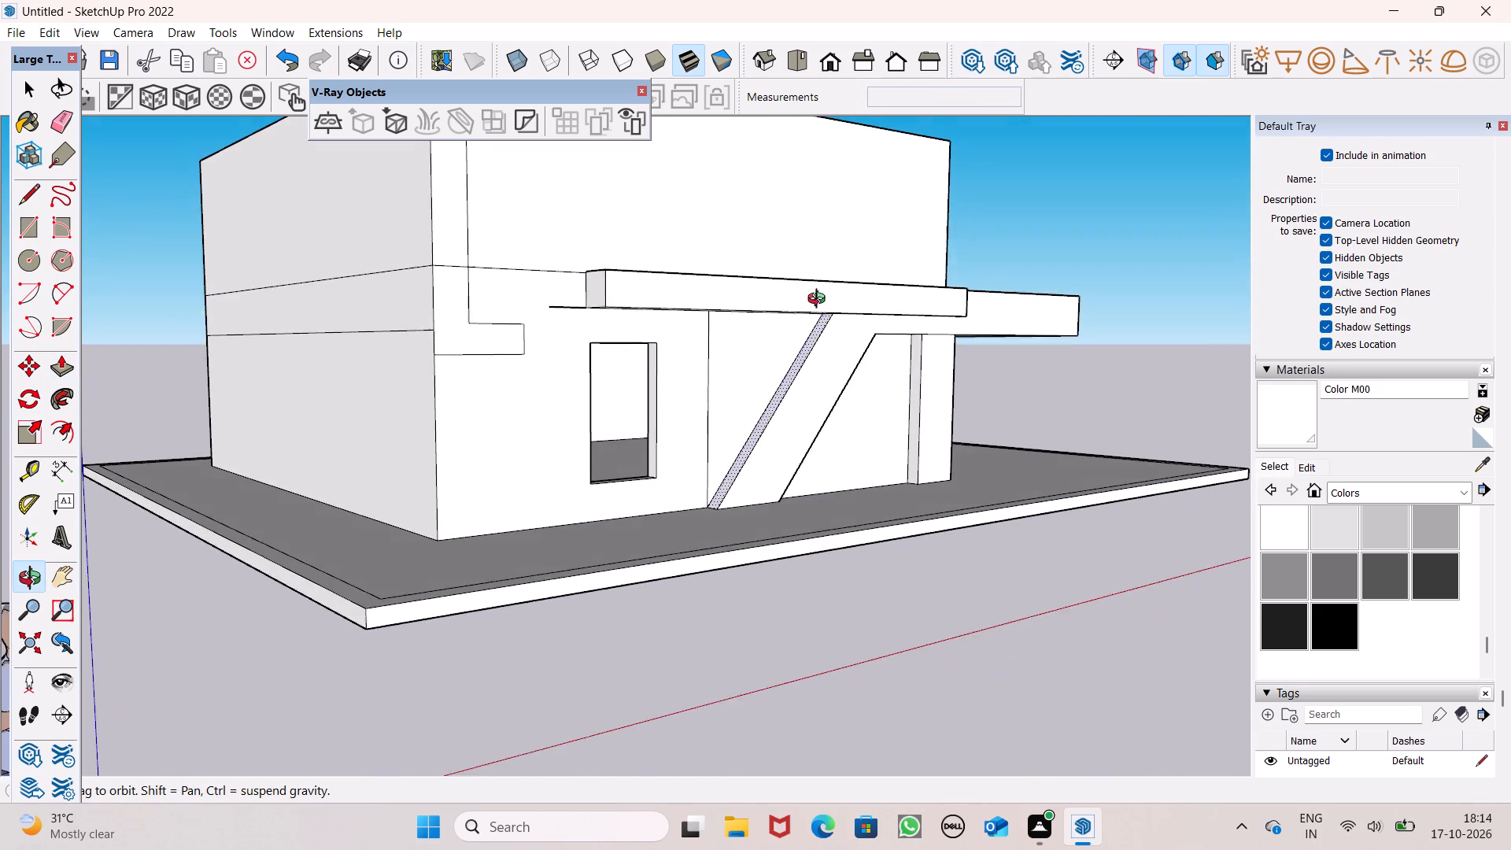
middle_click_drag(820, 301, 787, 323)
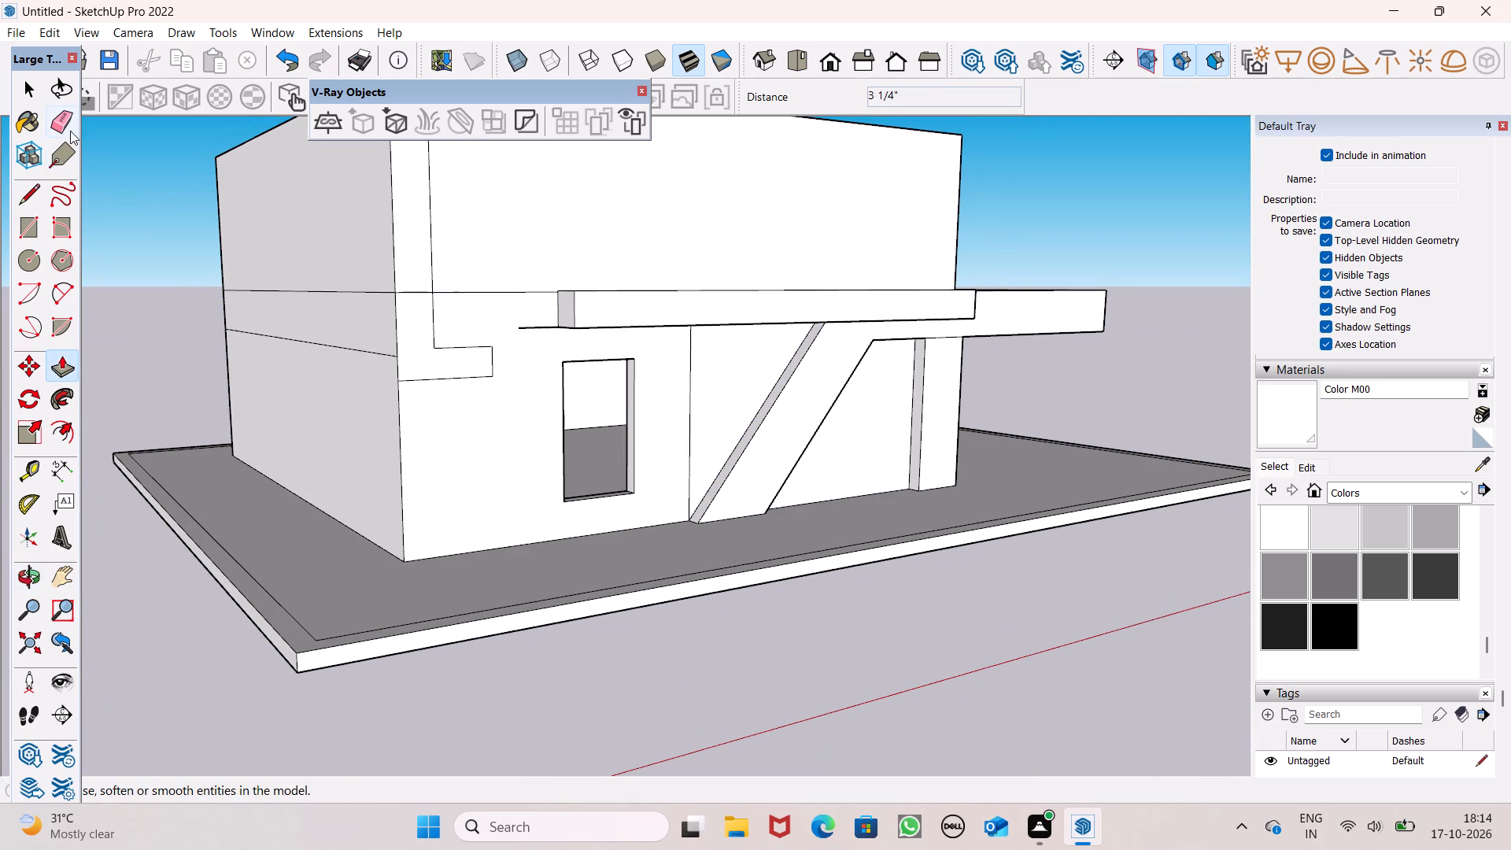
left_click(65, 122)
scroll(497, 328, "up", 4)
left_click(543, 324)
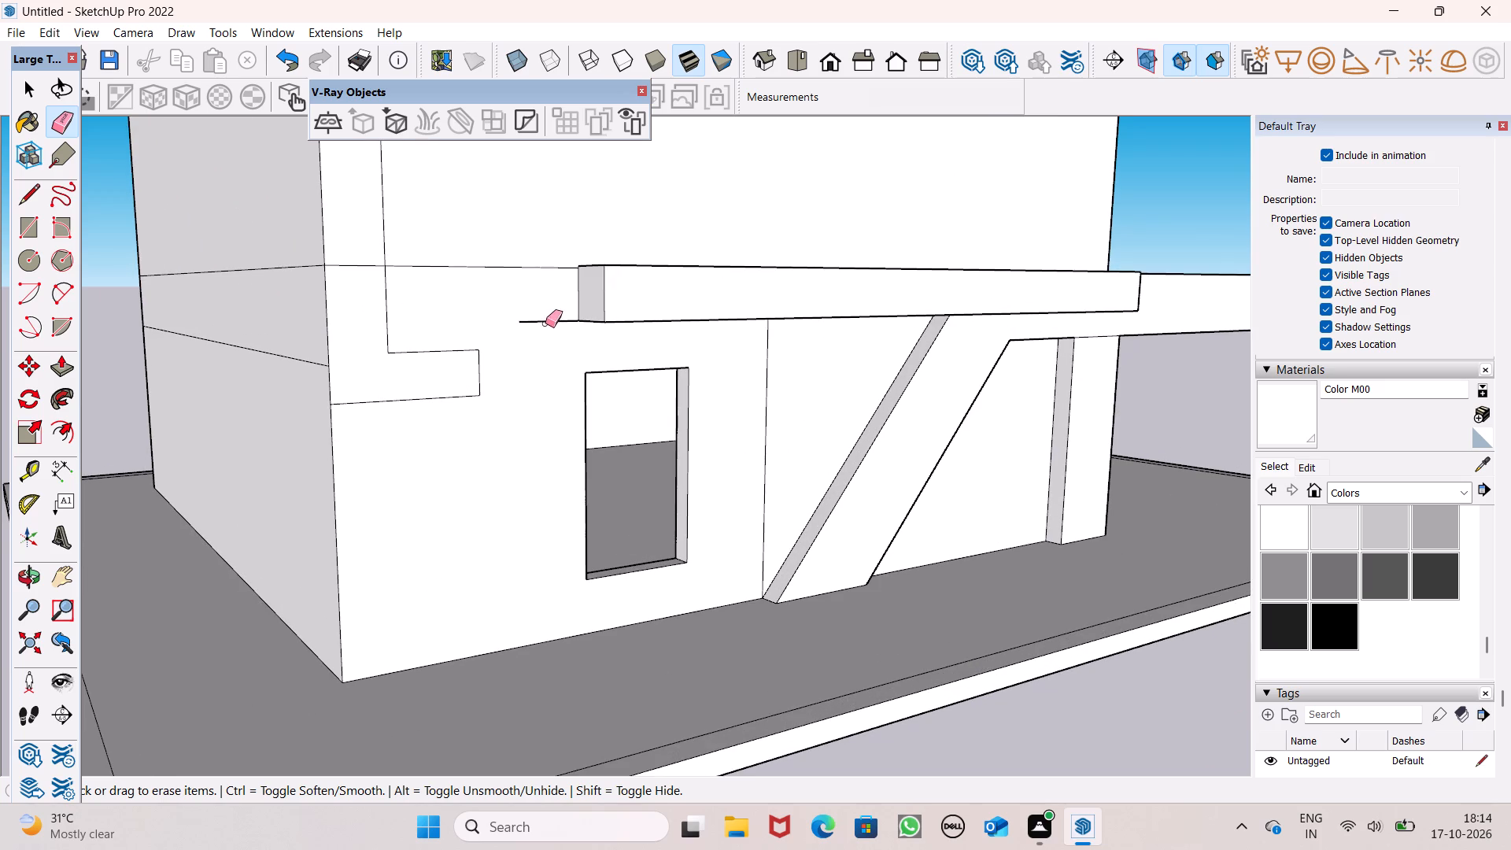
left_click(545, 322)
left_click_drag(533, 321, 526, 323)
left_click(523, 323)
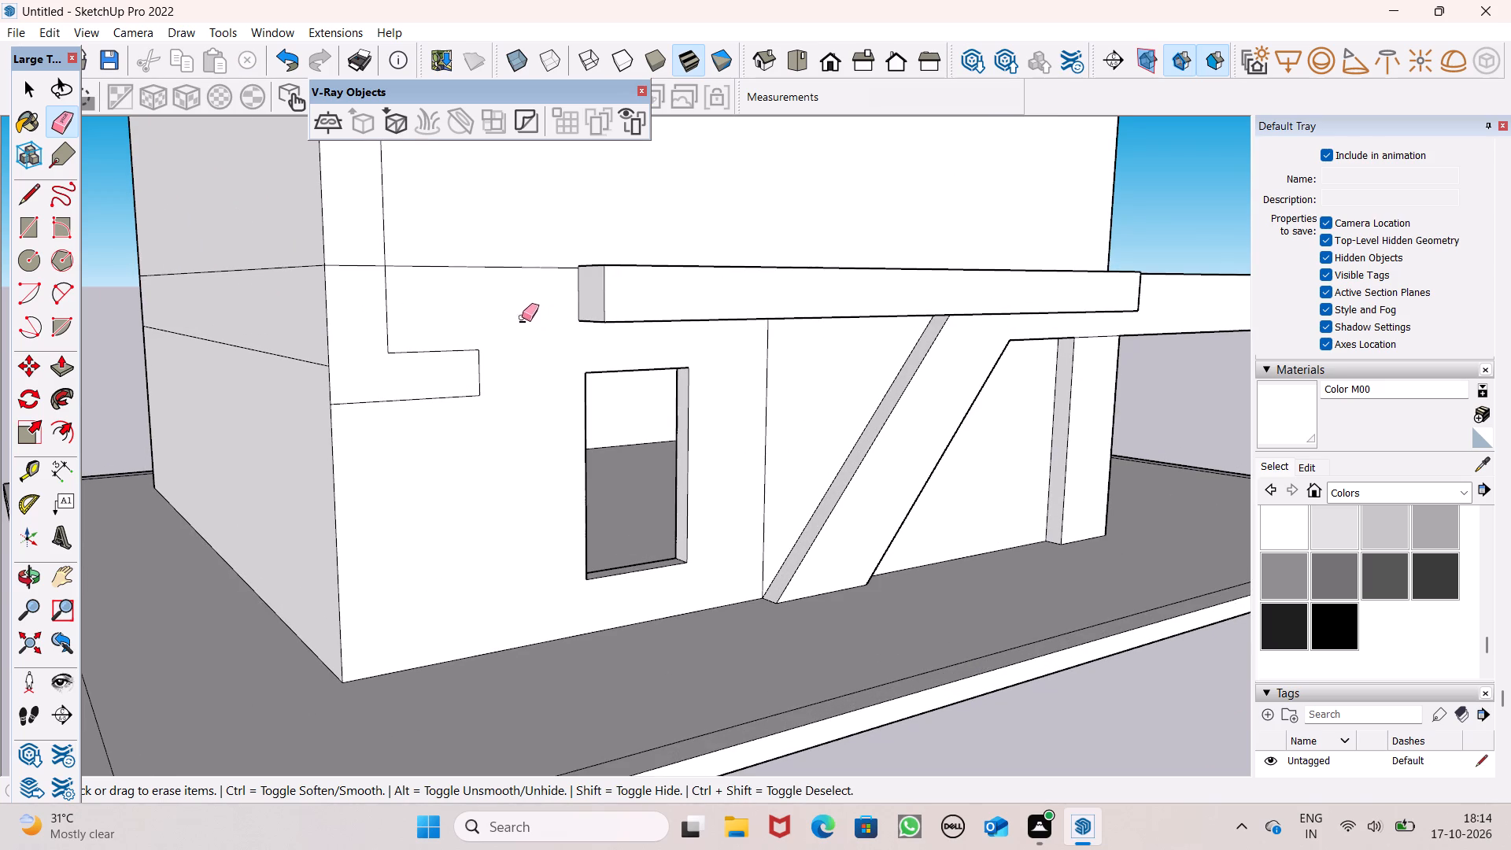
Draw a slanted line about 11' 4 7/8" long on the front wall, from the projecting band's lower end corner to the wall base.
key("space")
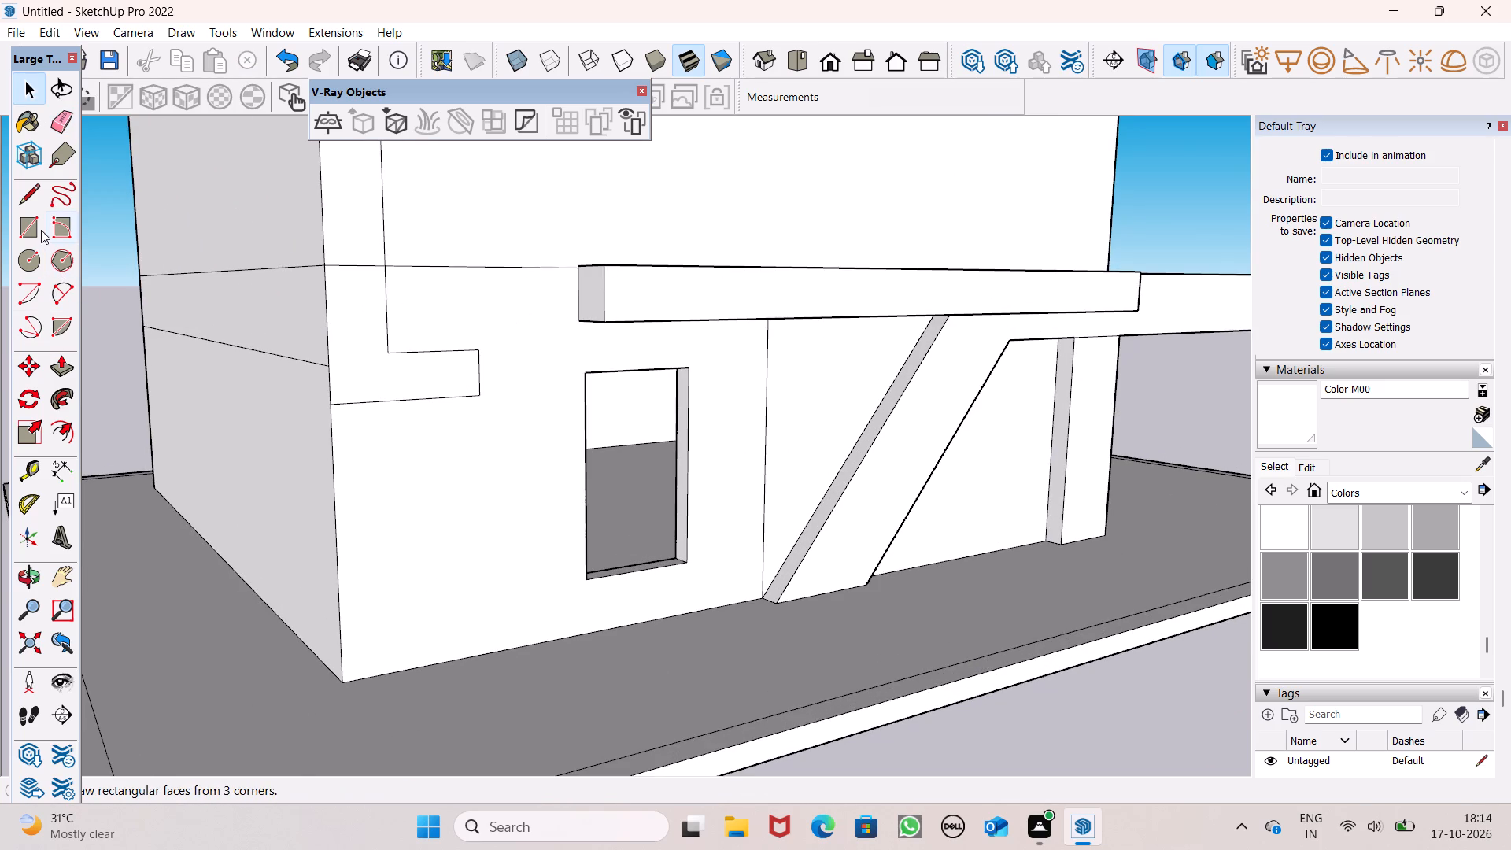
left_click(29, 198)
scroll(559, 418, "up", 1)
middle_click_drag(559, 418, 565, 375)
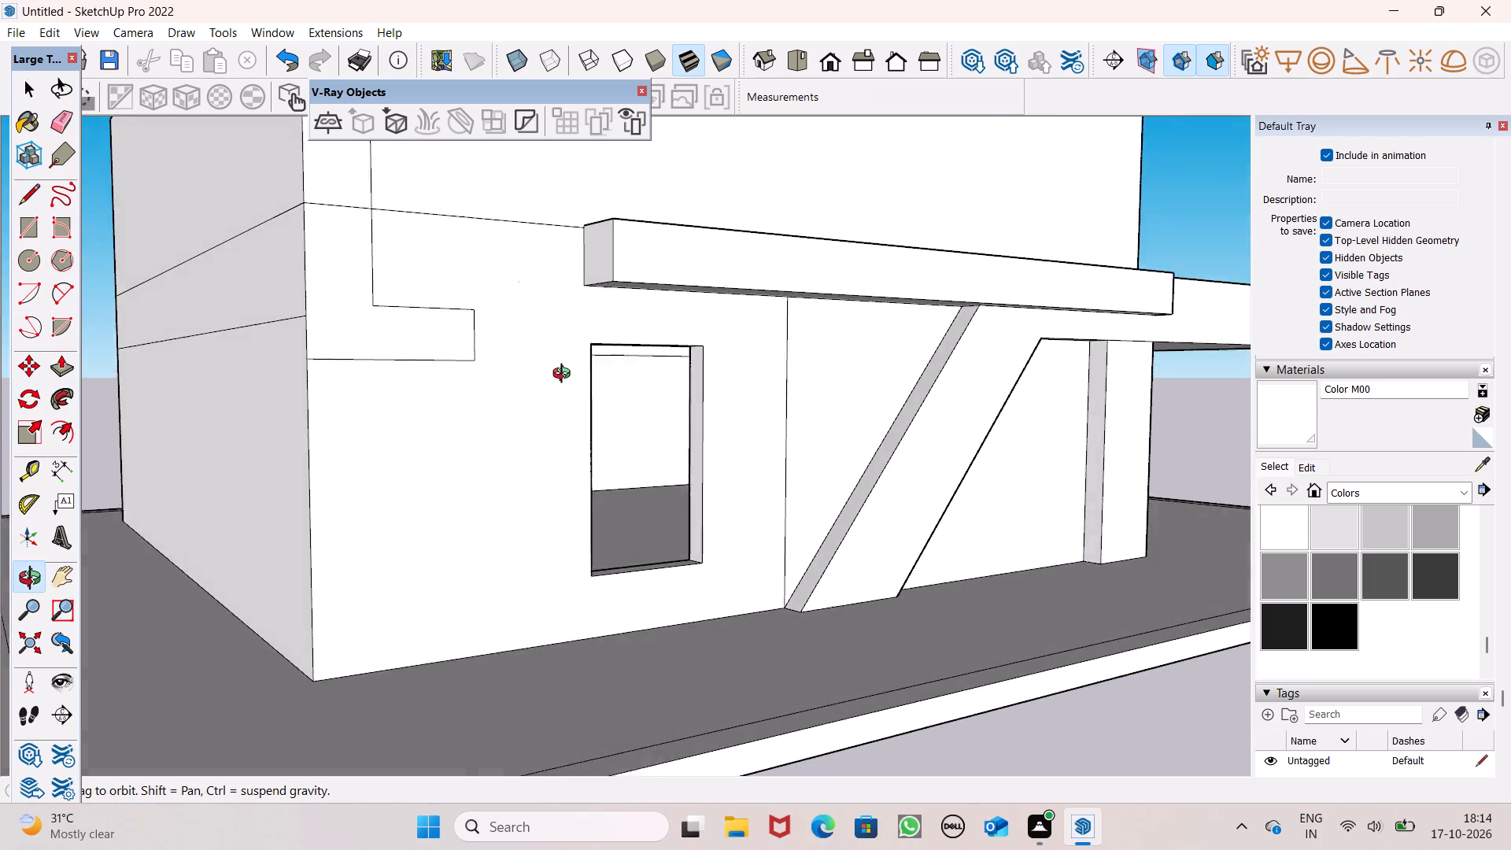
middle_click_drag(565, 375, 577, 360)
scroll(723, 346, "down", 3)
scroll(608, 318, "up", 4)
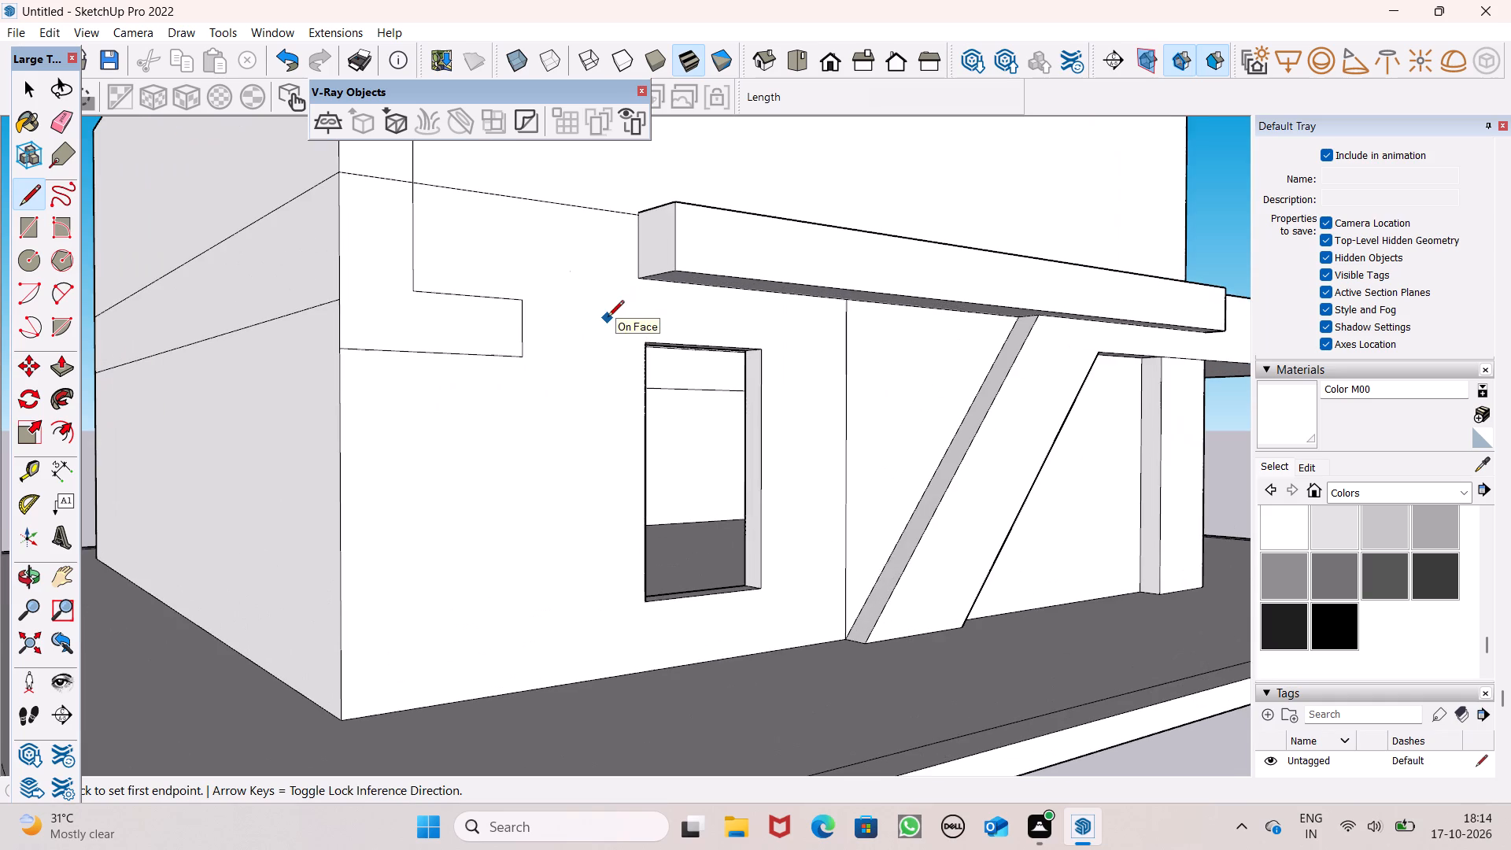
scroll(624, 348, "down", 1)
middle_click_drag(609, 417, 645, 384)
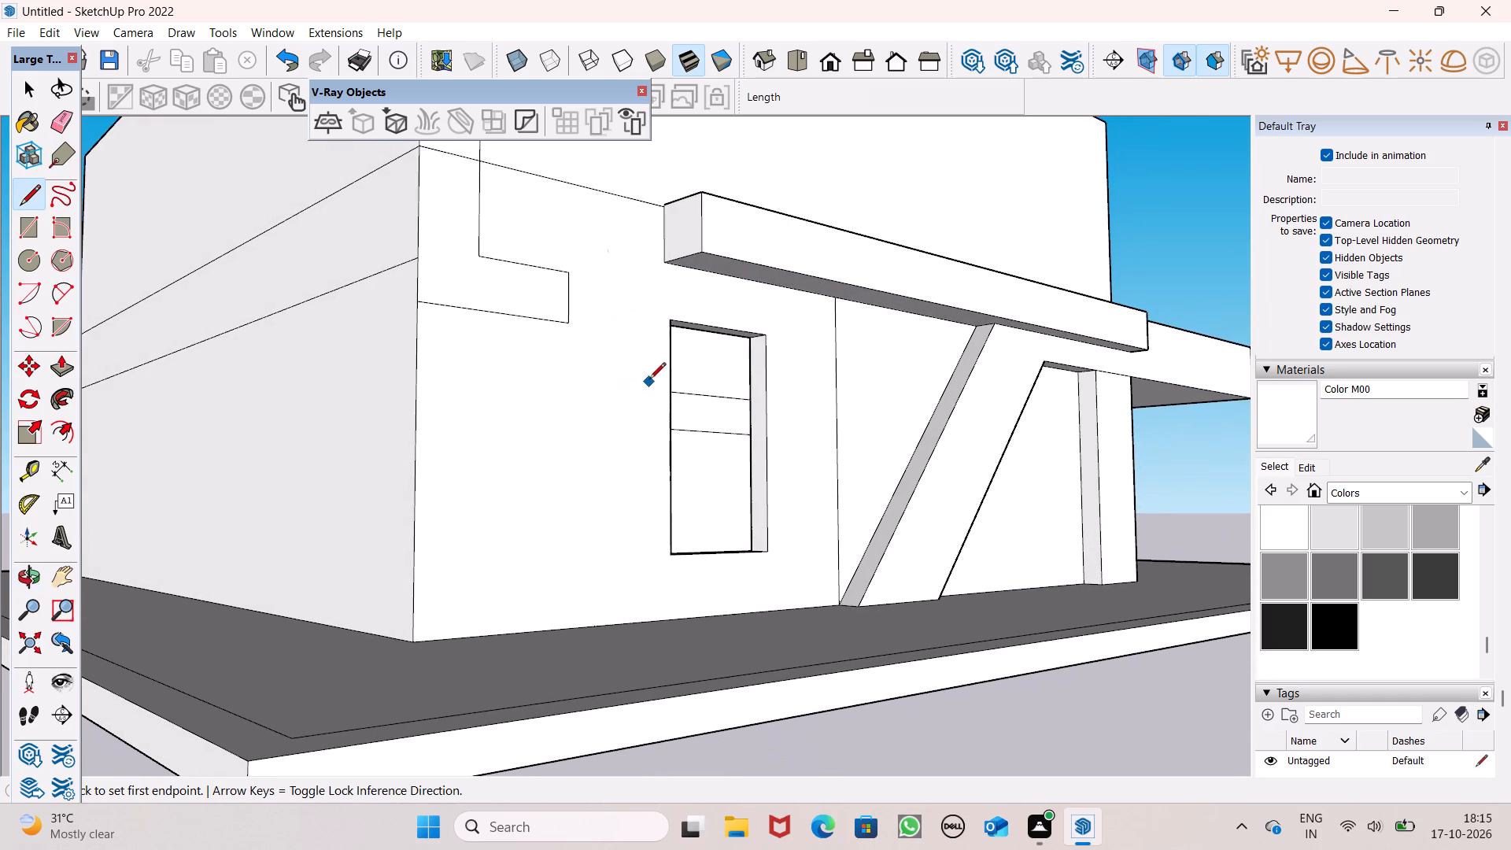
scroll(650, 379, "down", 2)
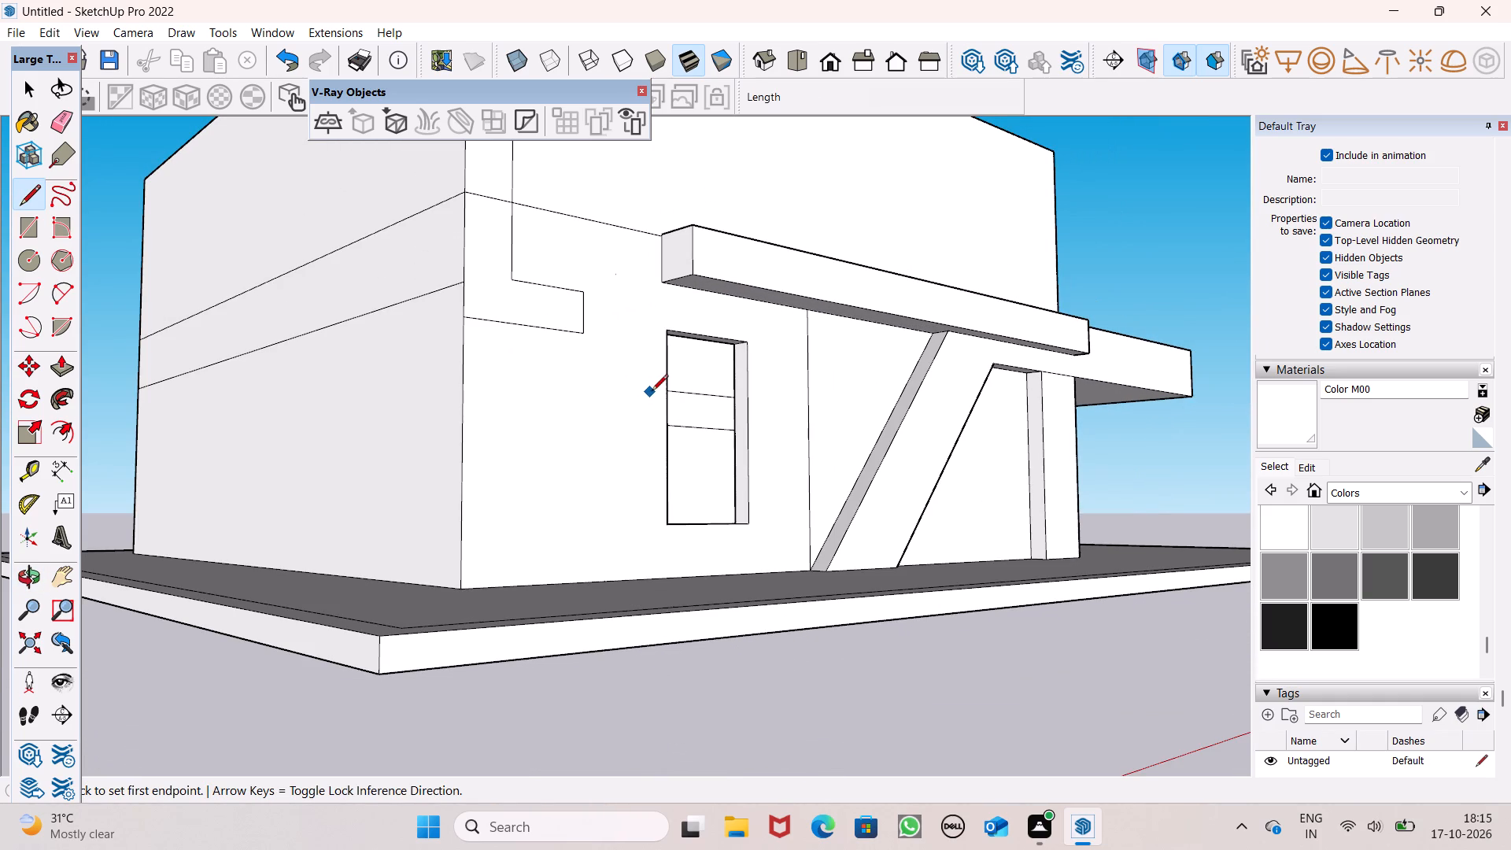
left_click(662, 283)
middle_click_drag(630, 462, 630, 488)
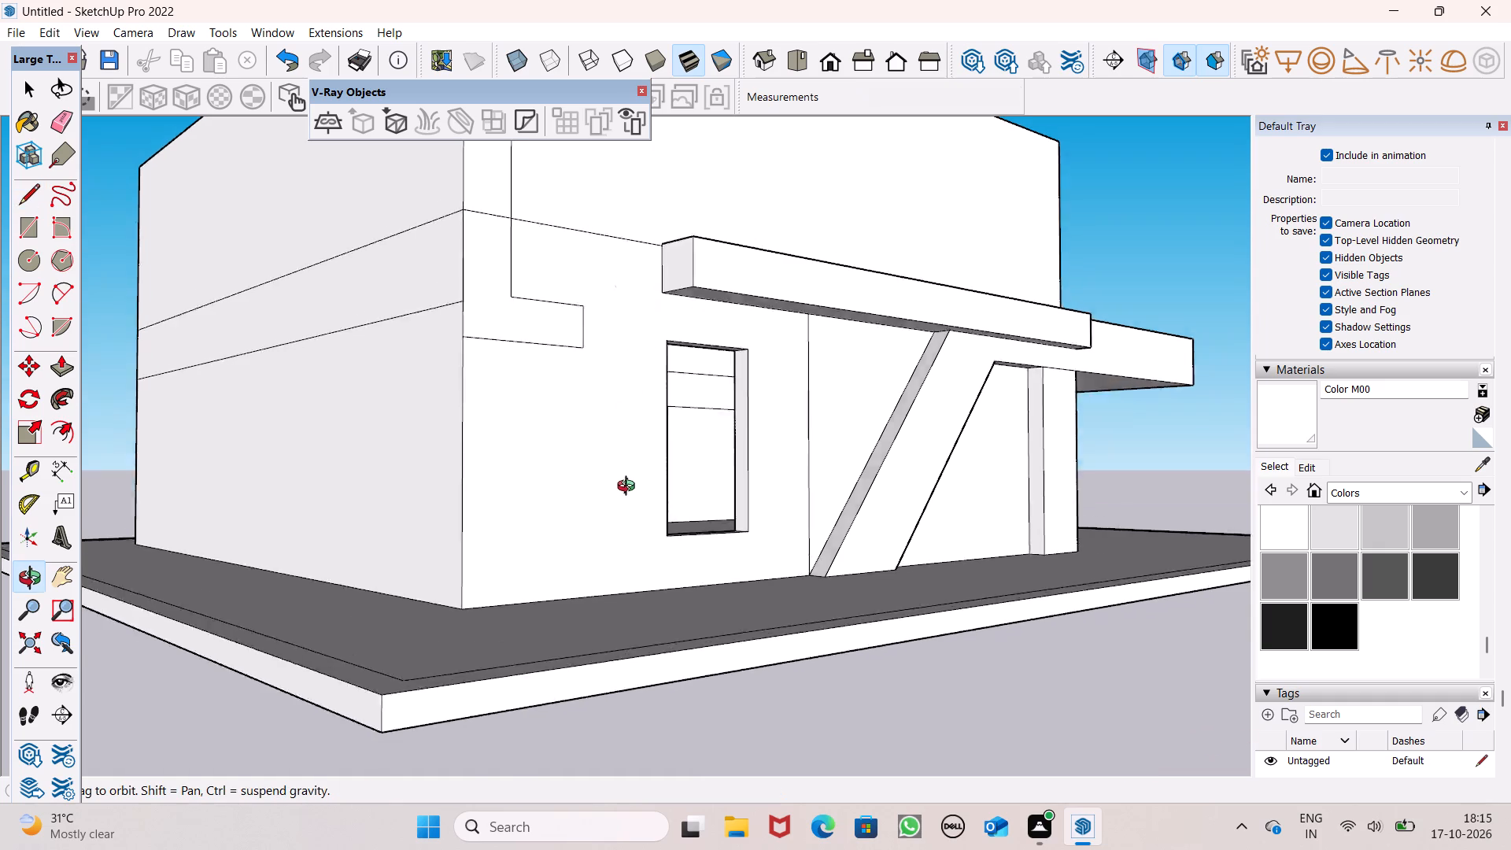
middle_click_drag(630, 488, 649, 640)
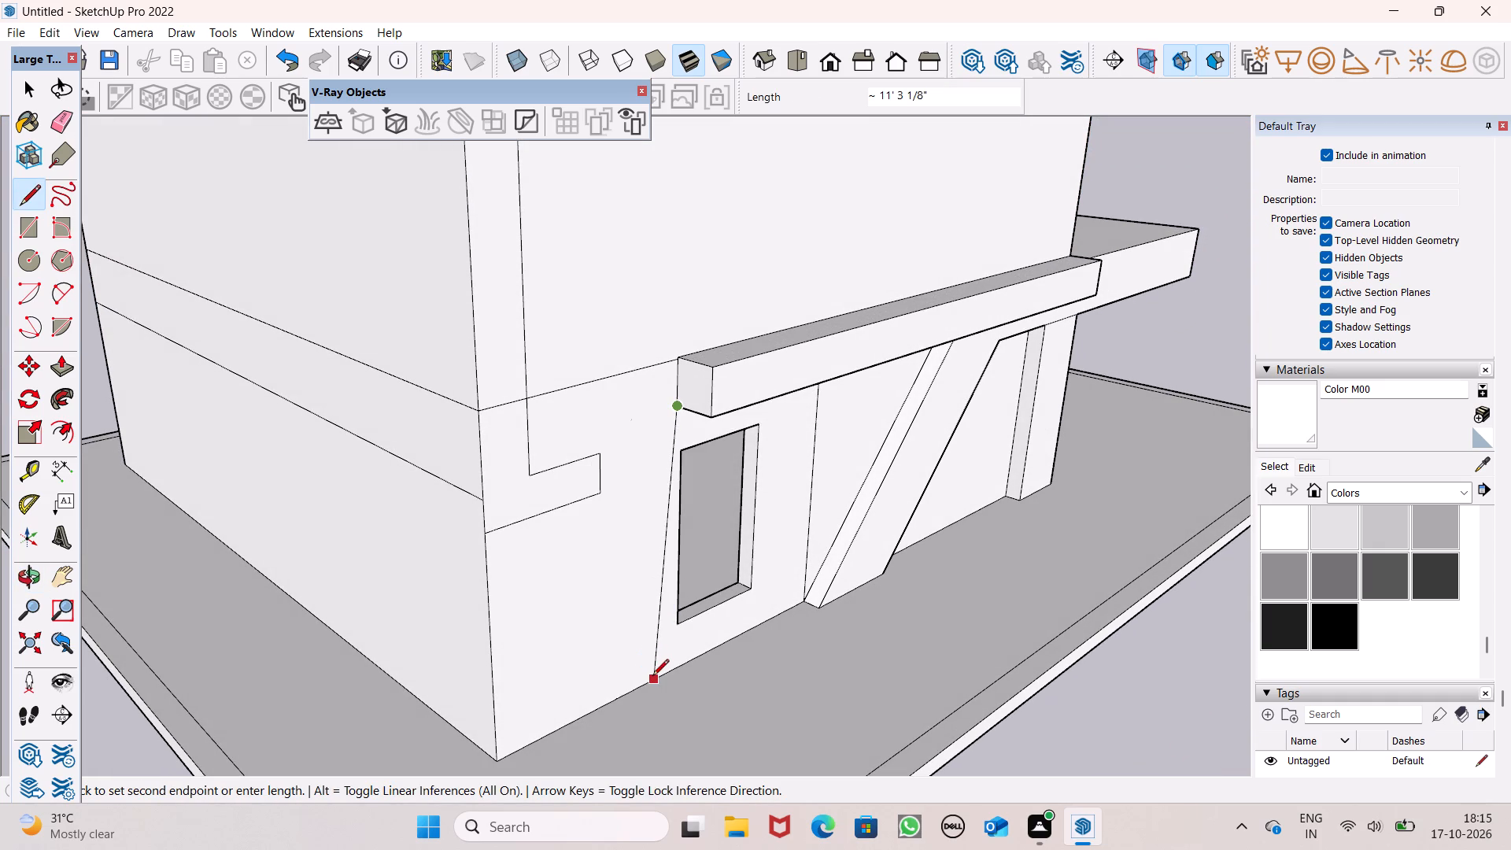
scroll(648, 664, "up", 1)
middle_click_drag(637, 660, 586, 518)
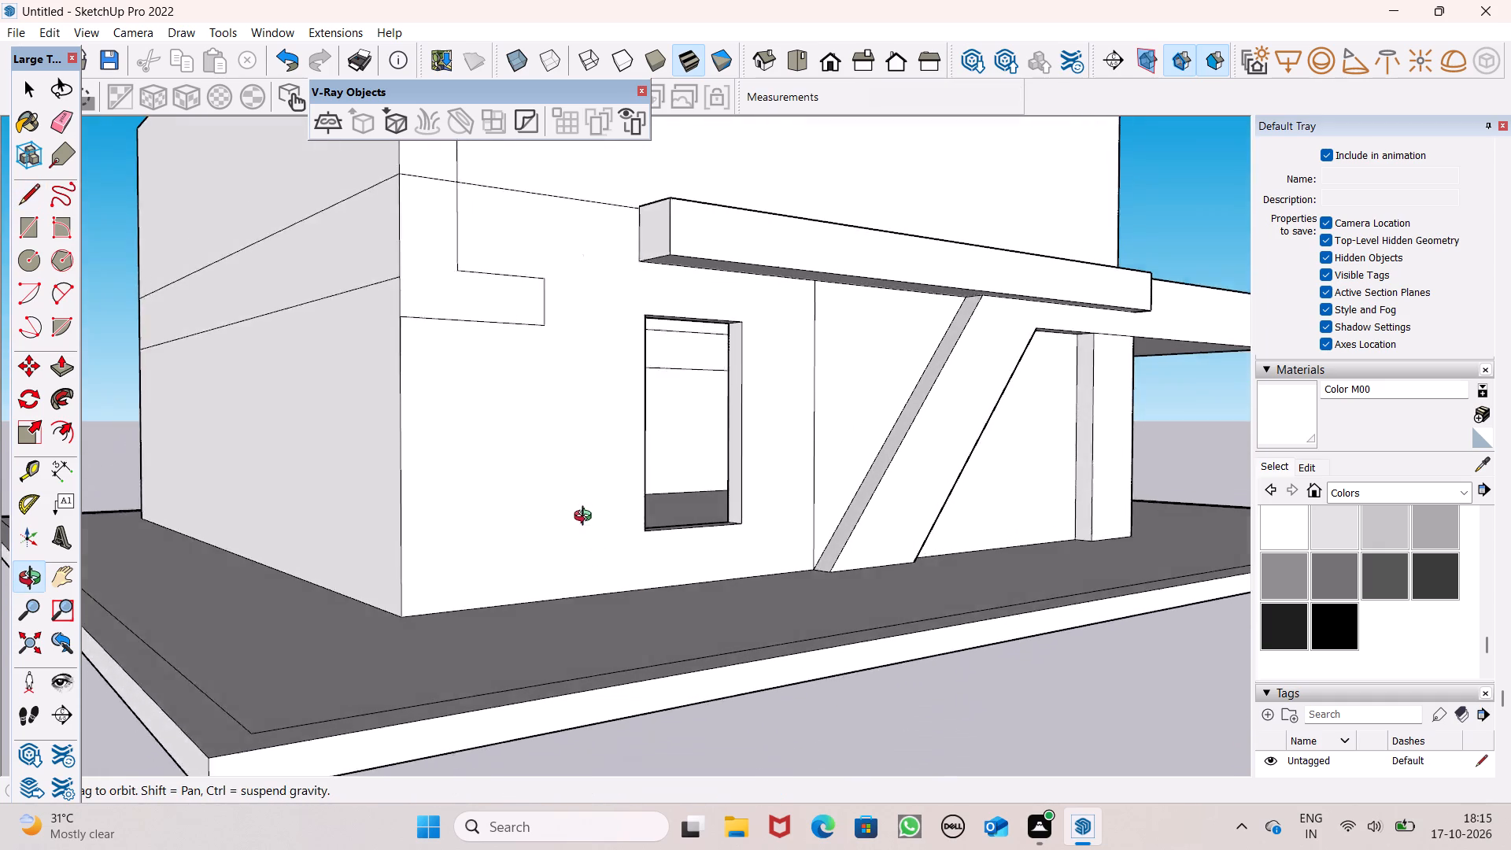
middle_click_drag(586, 518, 586, 516)
scroll(586, 516, "up", 1)
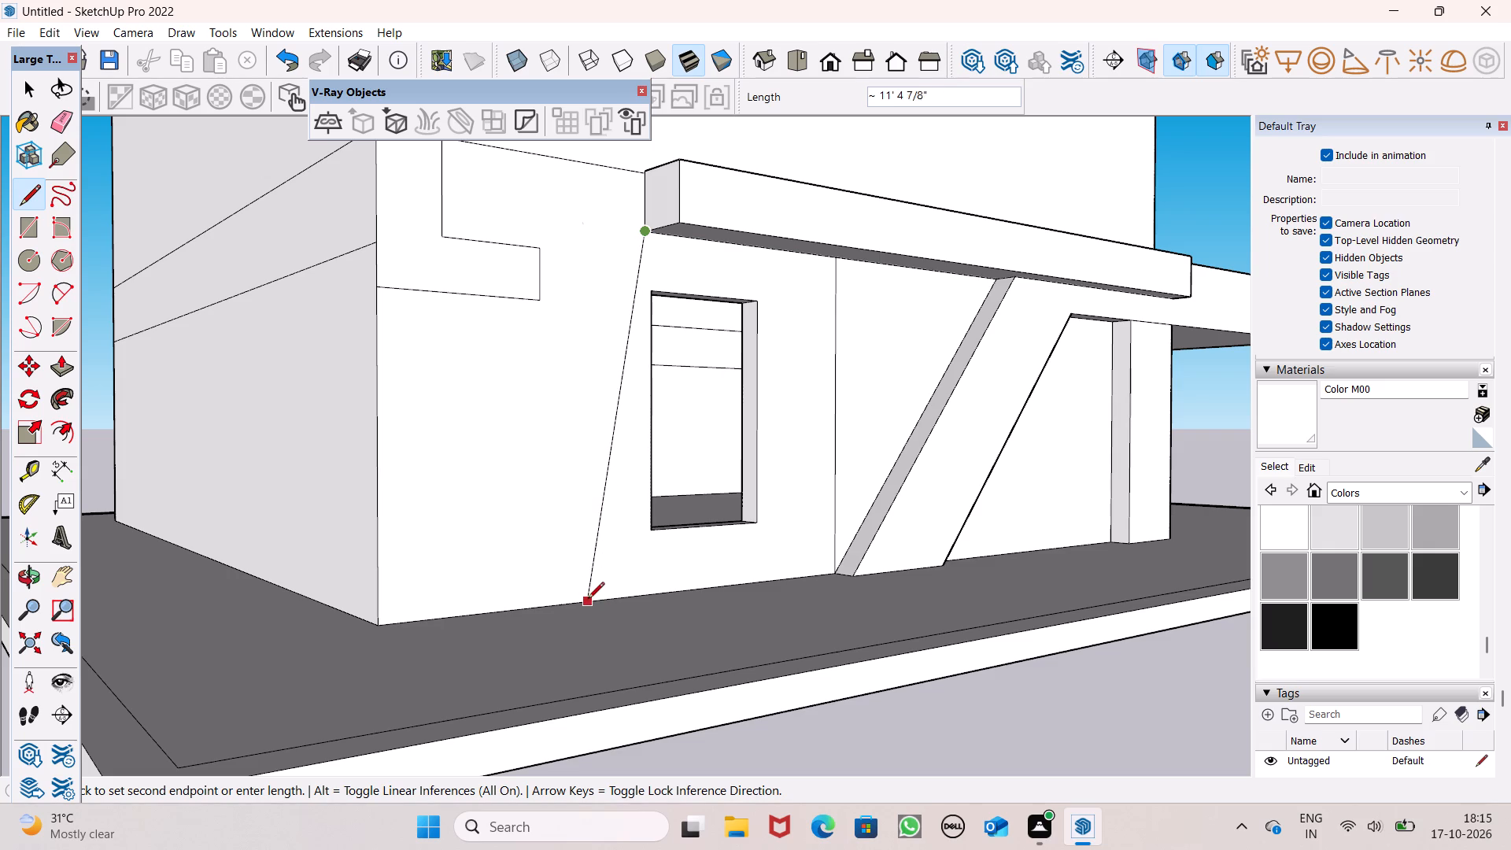
left_click(589, 596)
Draw a second slanted line about 11' 4 5/8" long beside the first, from the band's underside to the wall base, forming a narrow strip.
middle_click_drag(604, 577, 499, 581)
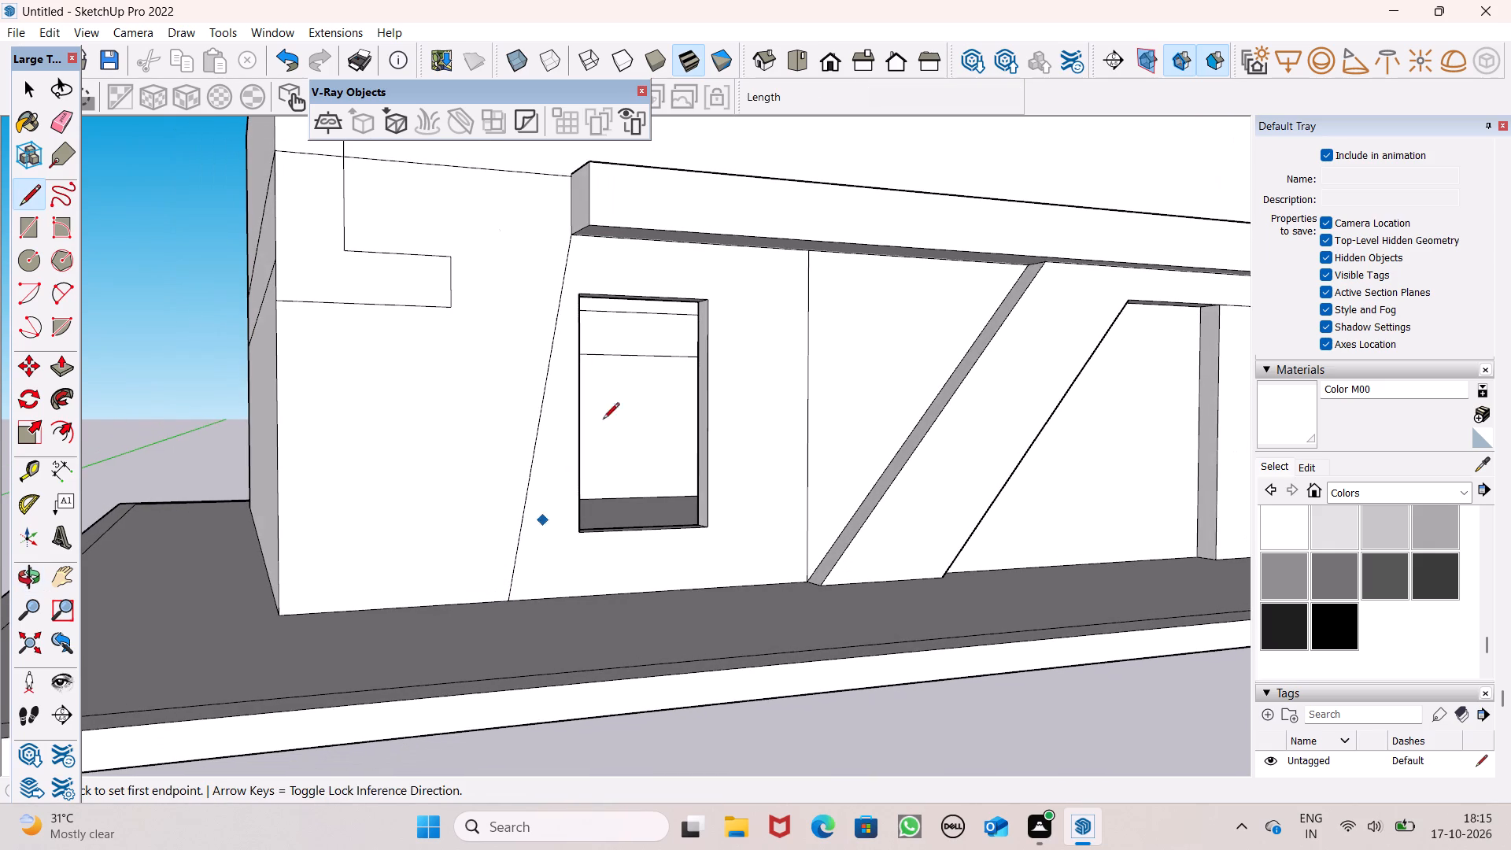
scroll(581, 254, "up", 8)
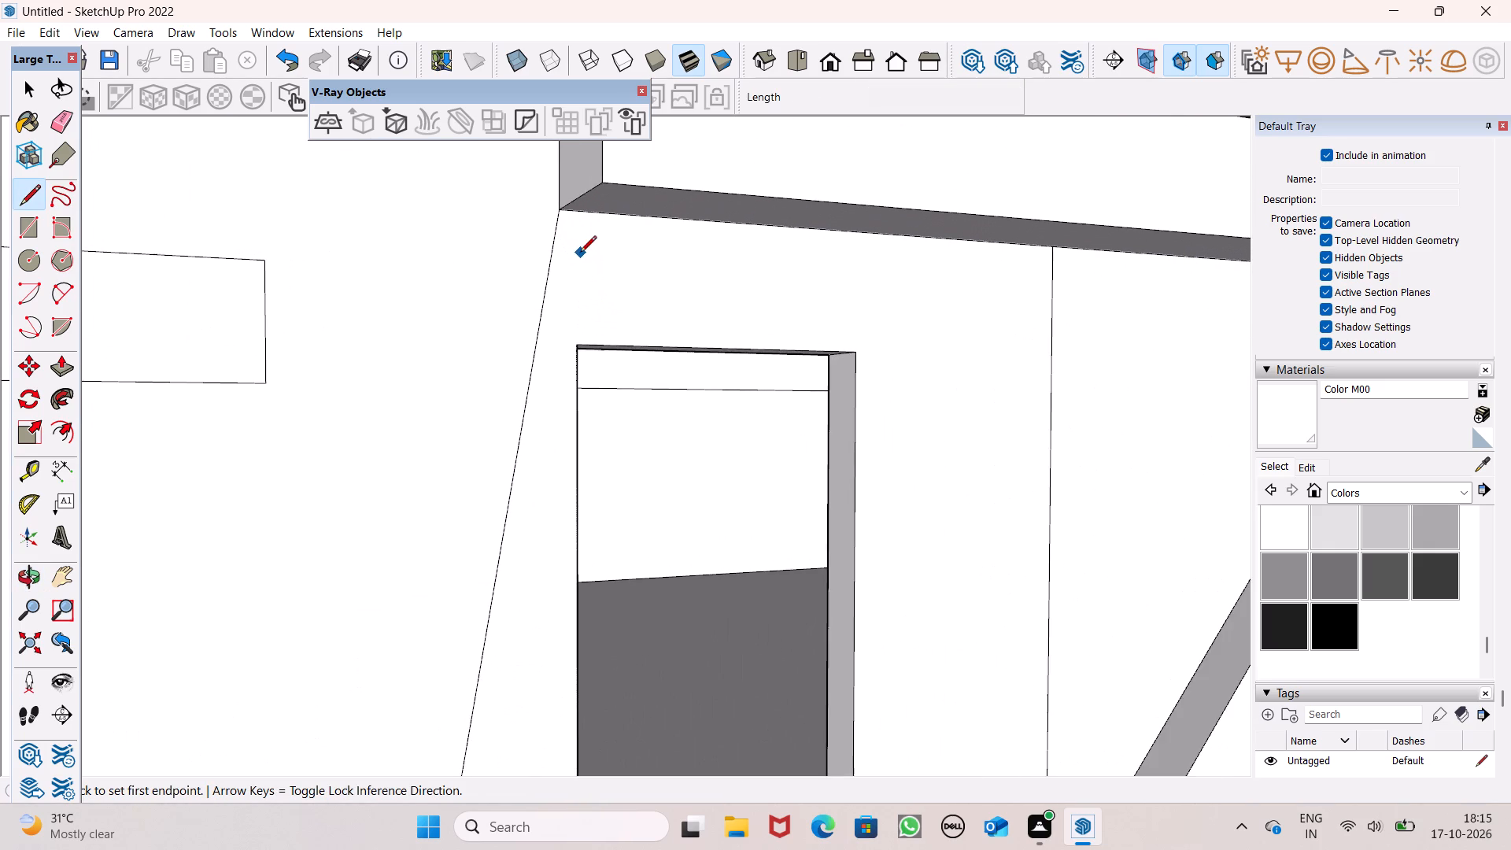
scroll(592, 242, "up", 4)
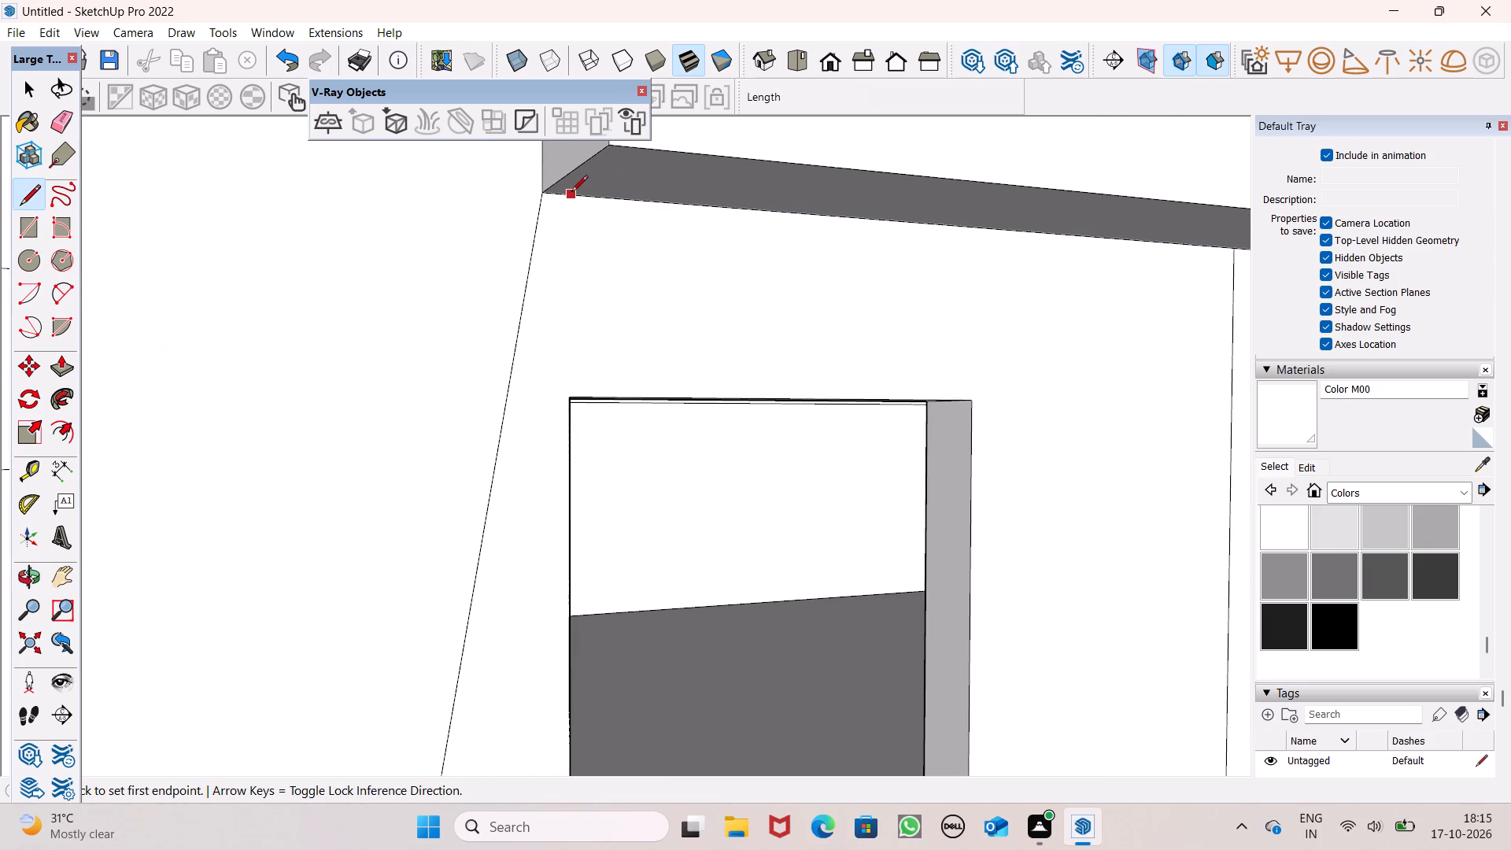
left_click(571, 193)
scroll(551, 274, "down", 6)
scroll(615, 242, "down", 6)
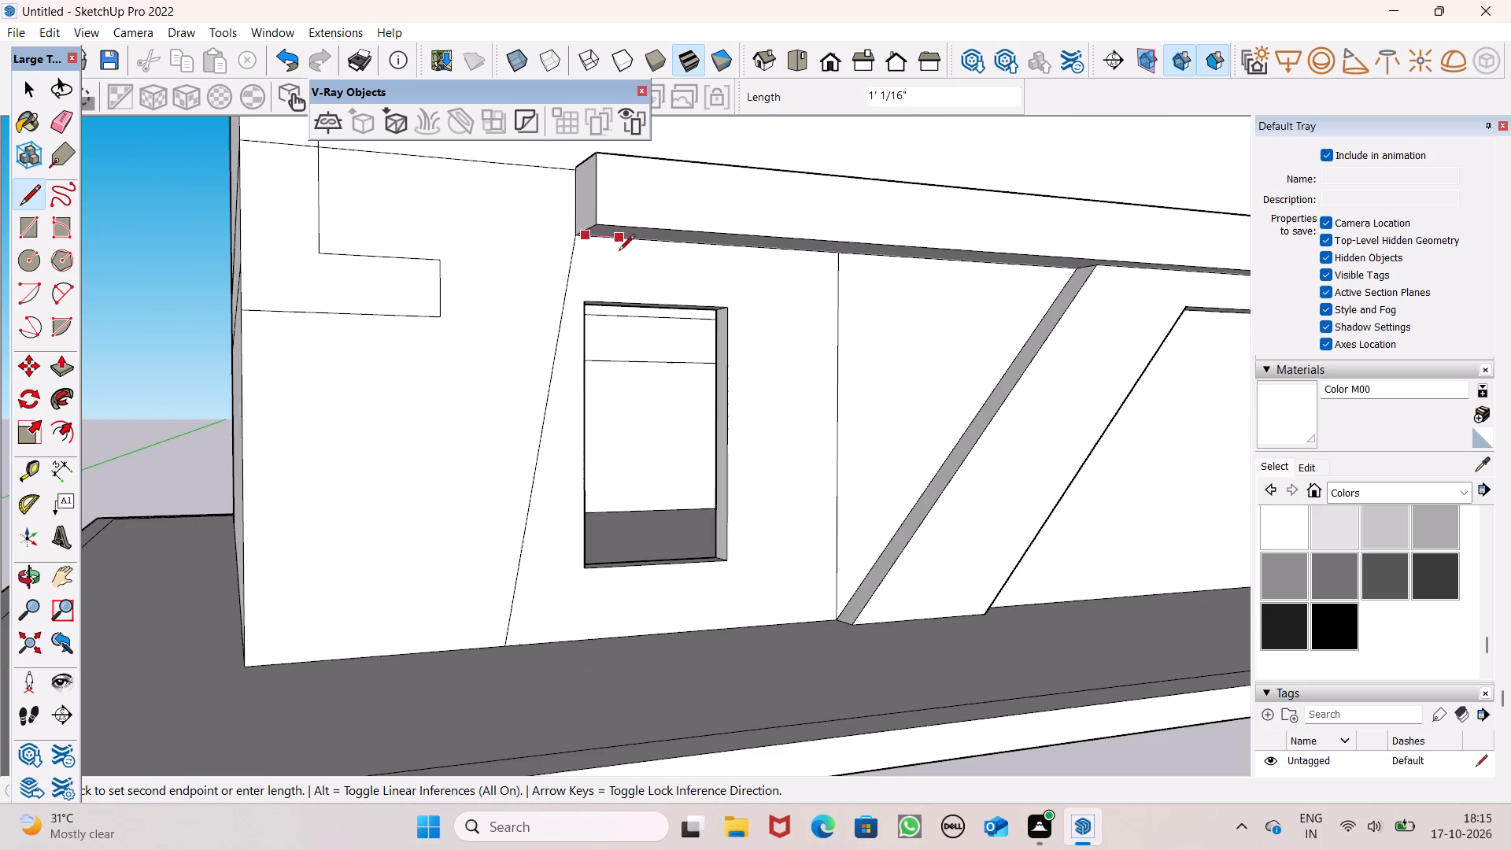
scroll(589, 606, "down", 1)
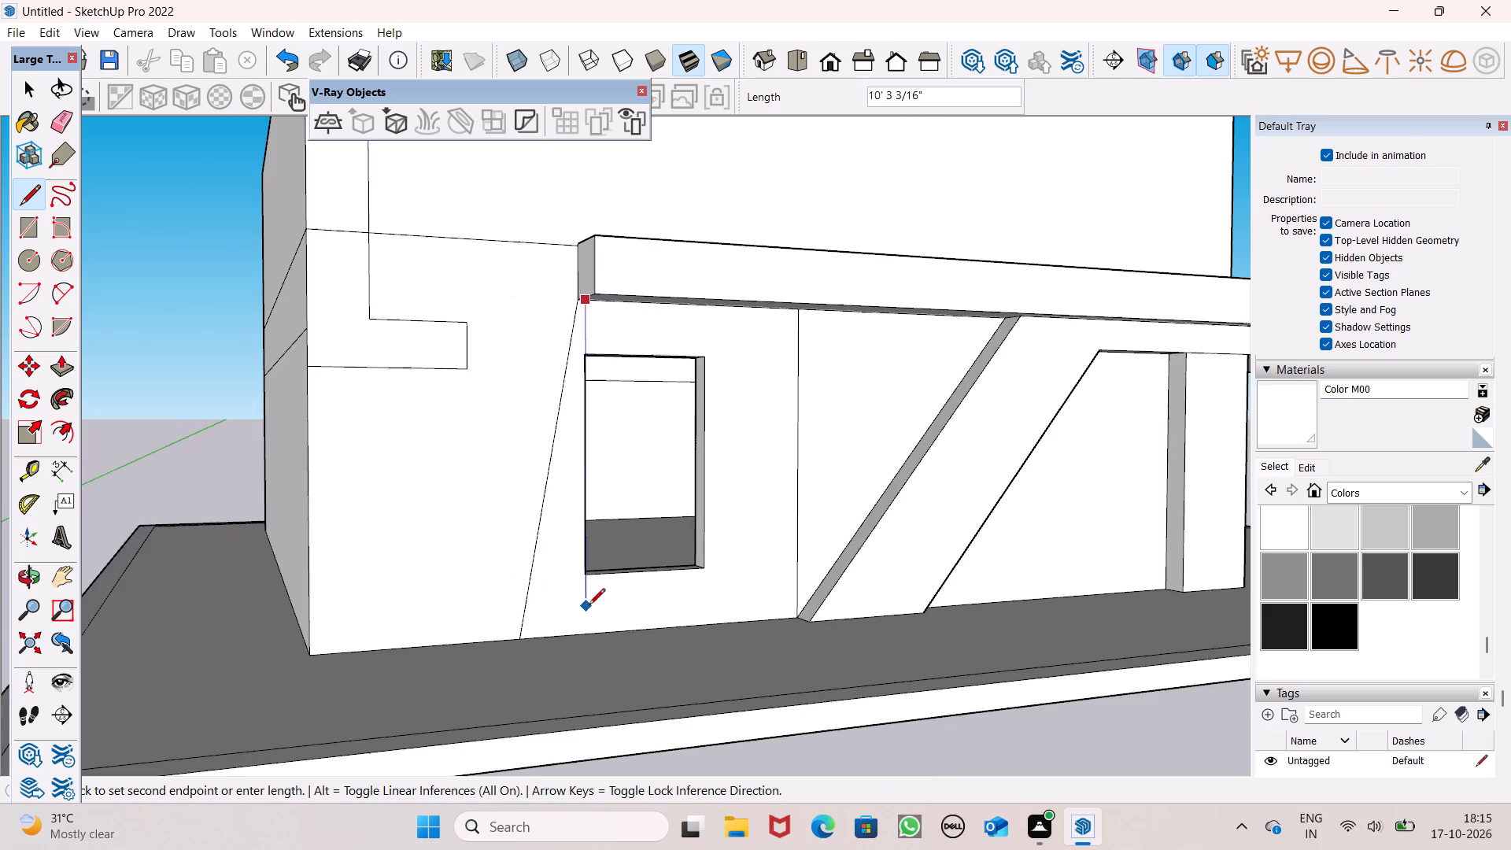
scroll(589, 606, "down", 1)
middle_click_drag(592, 624, 641, 679)
scroll(591, 684, "up", 6)
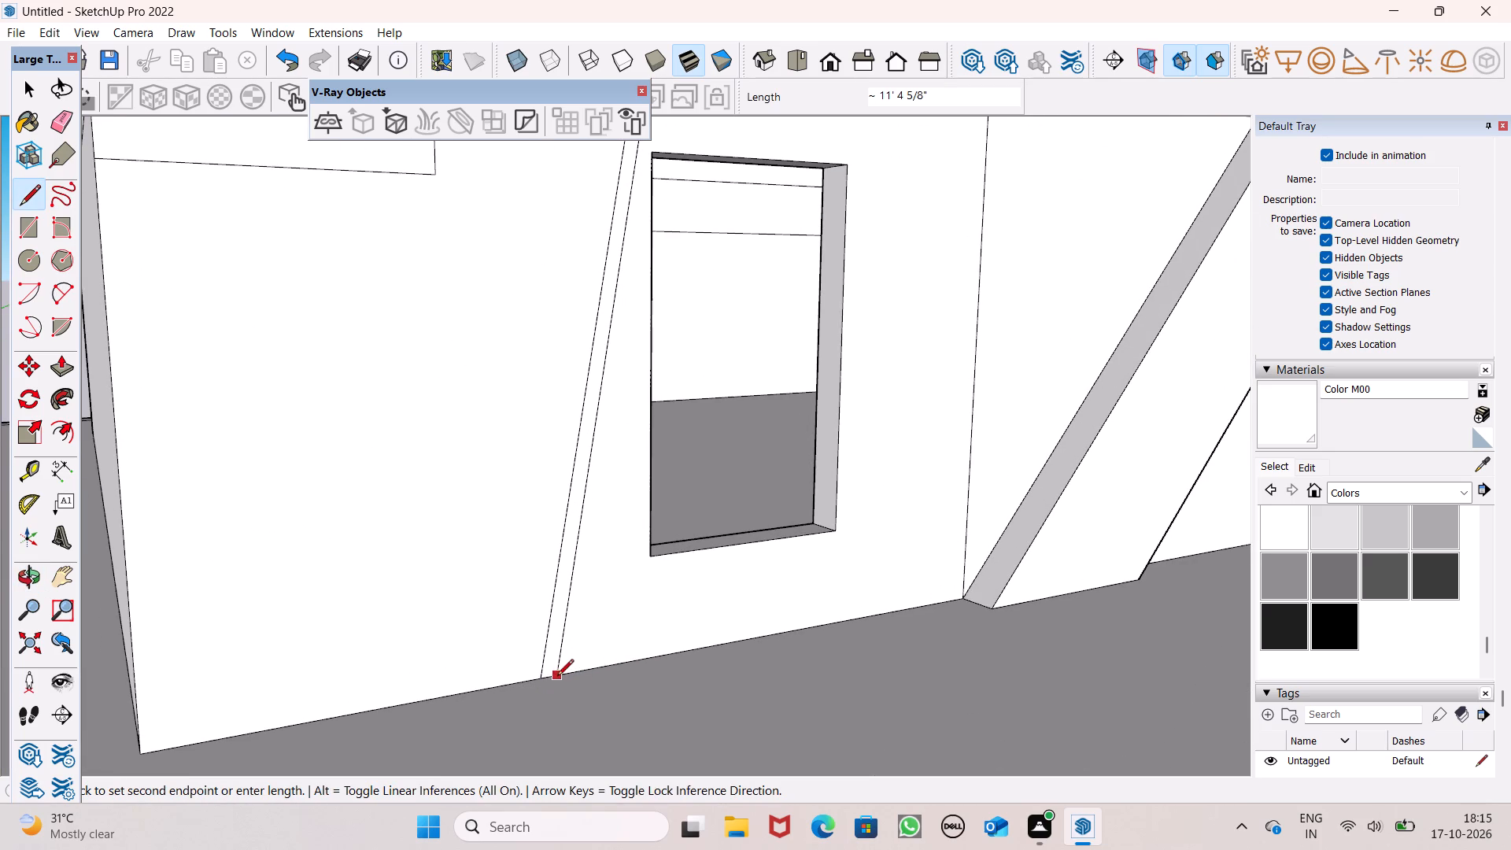
left_click(554, 674)
Push/Pull the narrow slanted strip out from the front wall by about 1' 8 5/8", flush with the projecting band's front face.
scroll(608, 597, "down", 4)
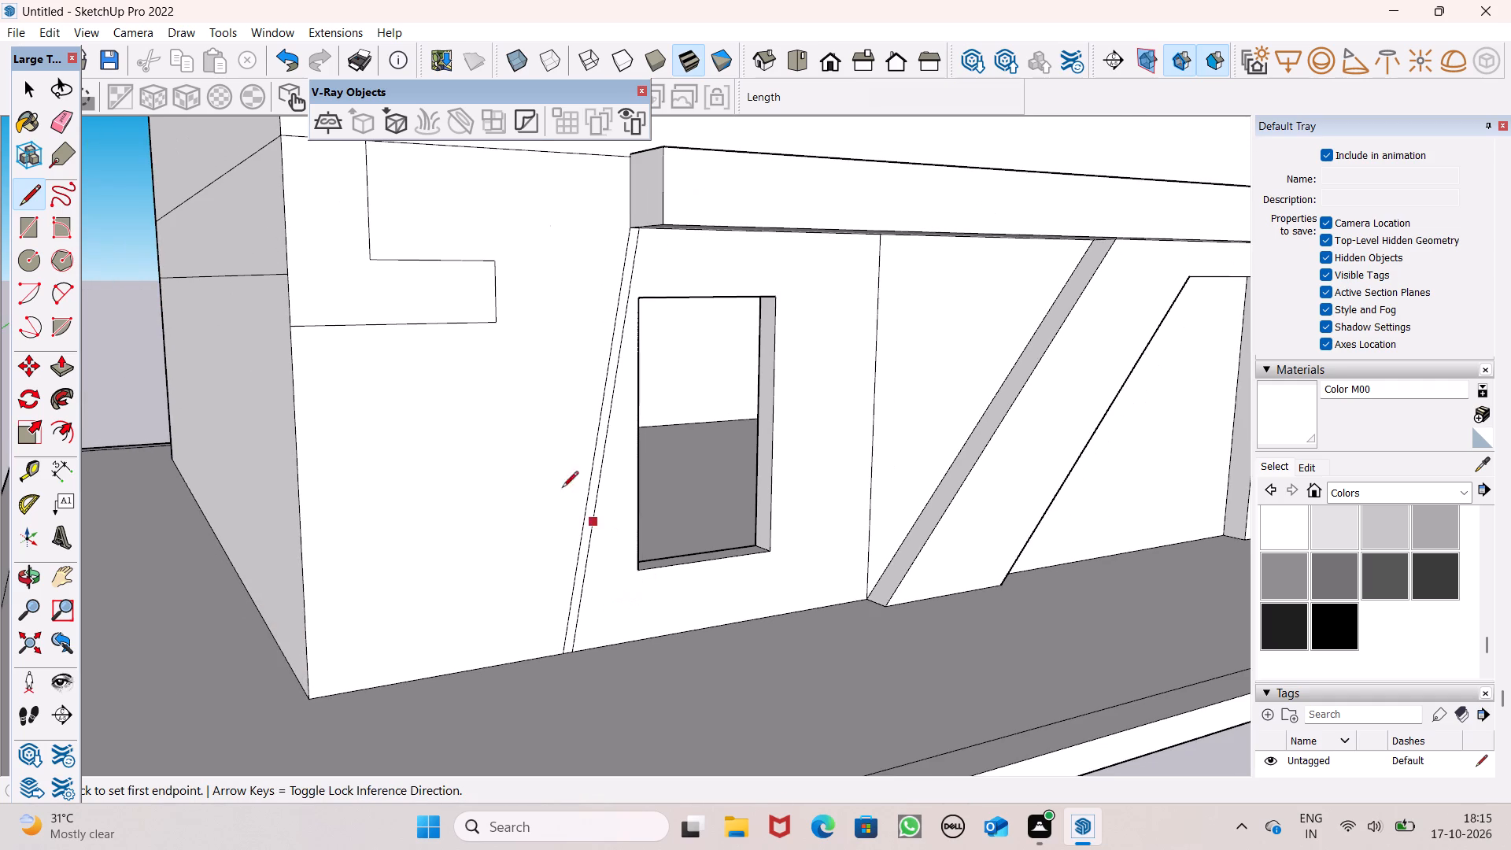
middle_click_drag(590, 510, 445, 545)
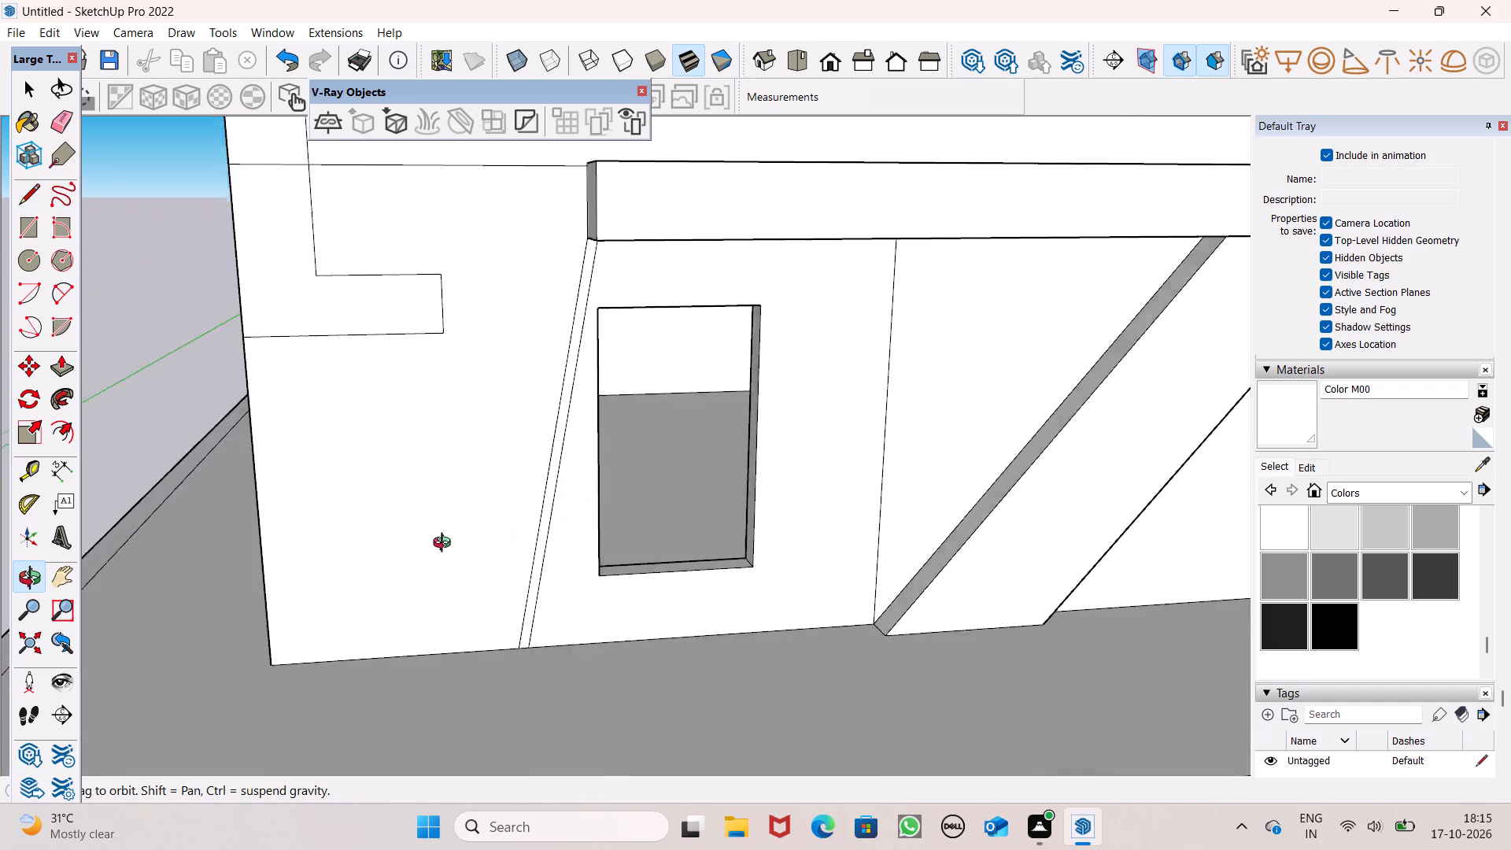
middle_click_drag(445, 545, 487, 397)
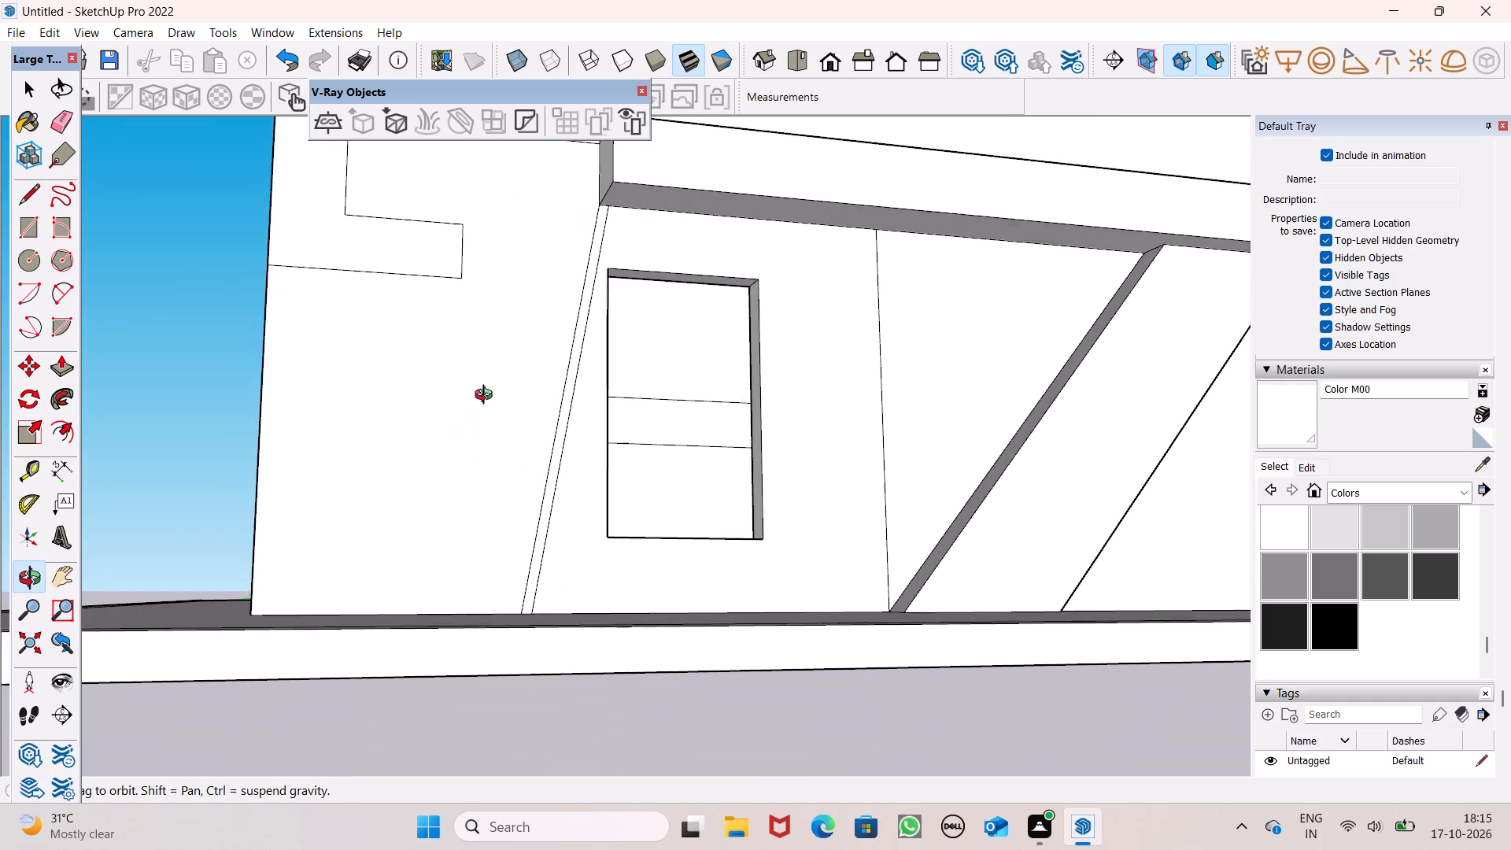
middle_click_drag(487, 397, 587, 550)
scroll(614, 492, "up", 1)
scroll(631, 399, "down", 5)
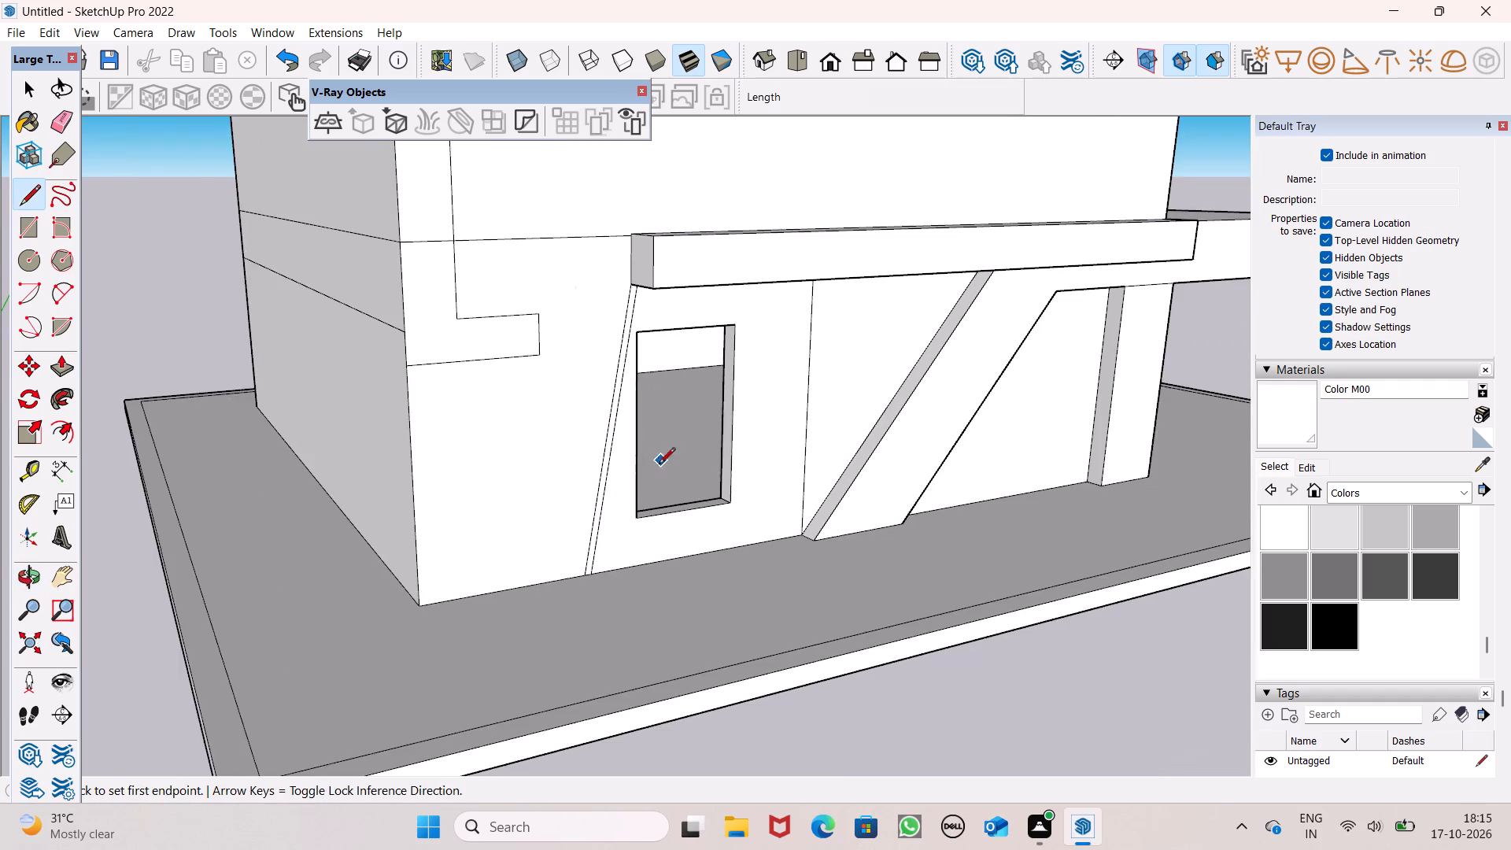
middle_click_drag(646, 481, 644, 505)
left_click(61, 370)
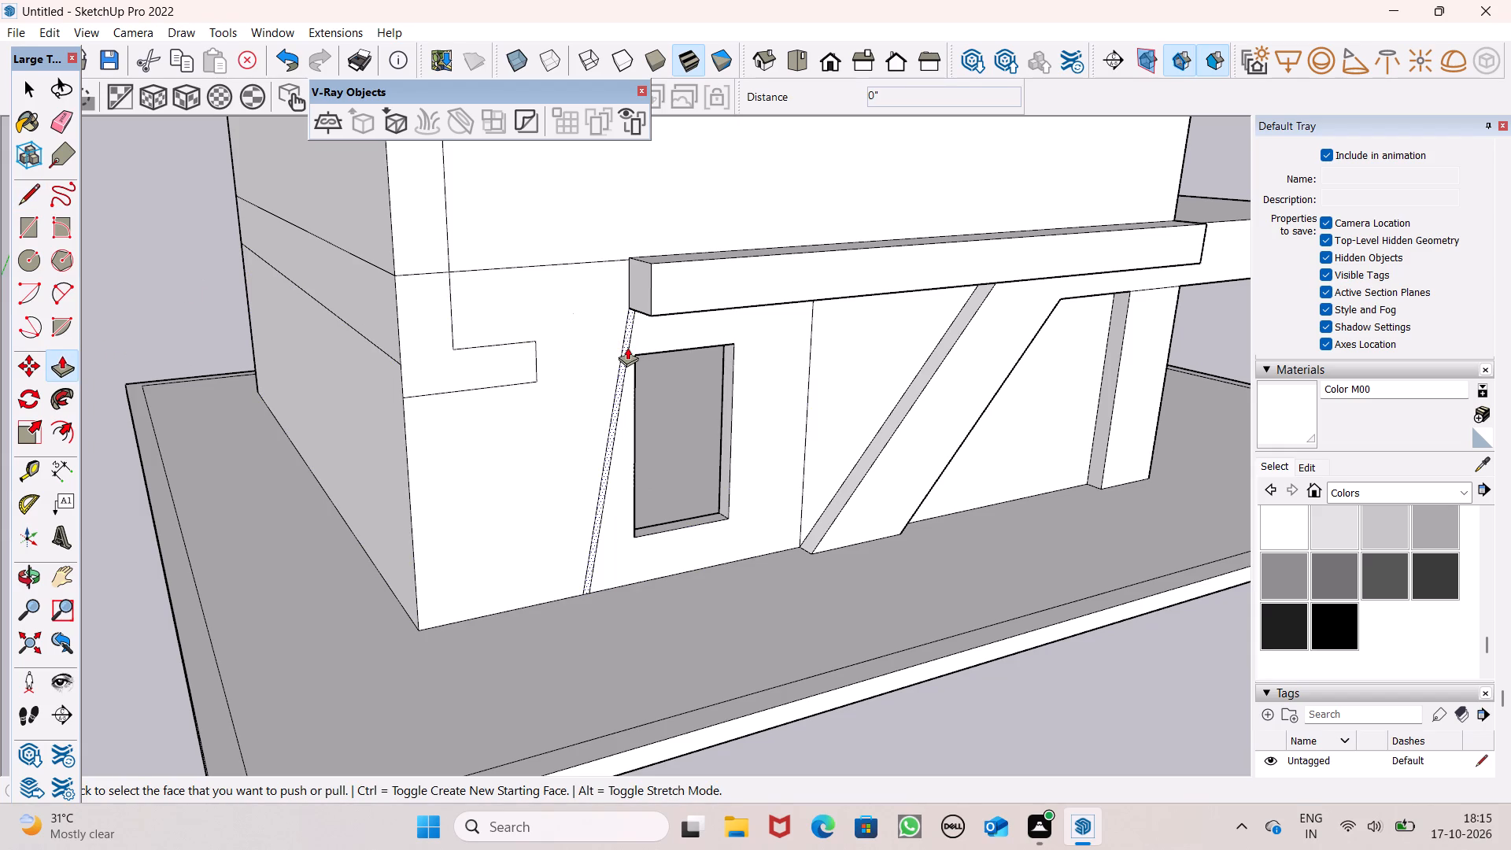
left_click_drag(626, 347, 688, 309)
scroll(697, 296, "down", 3)
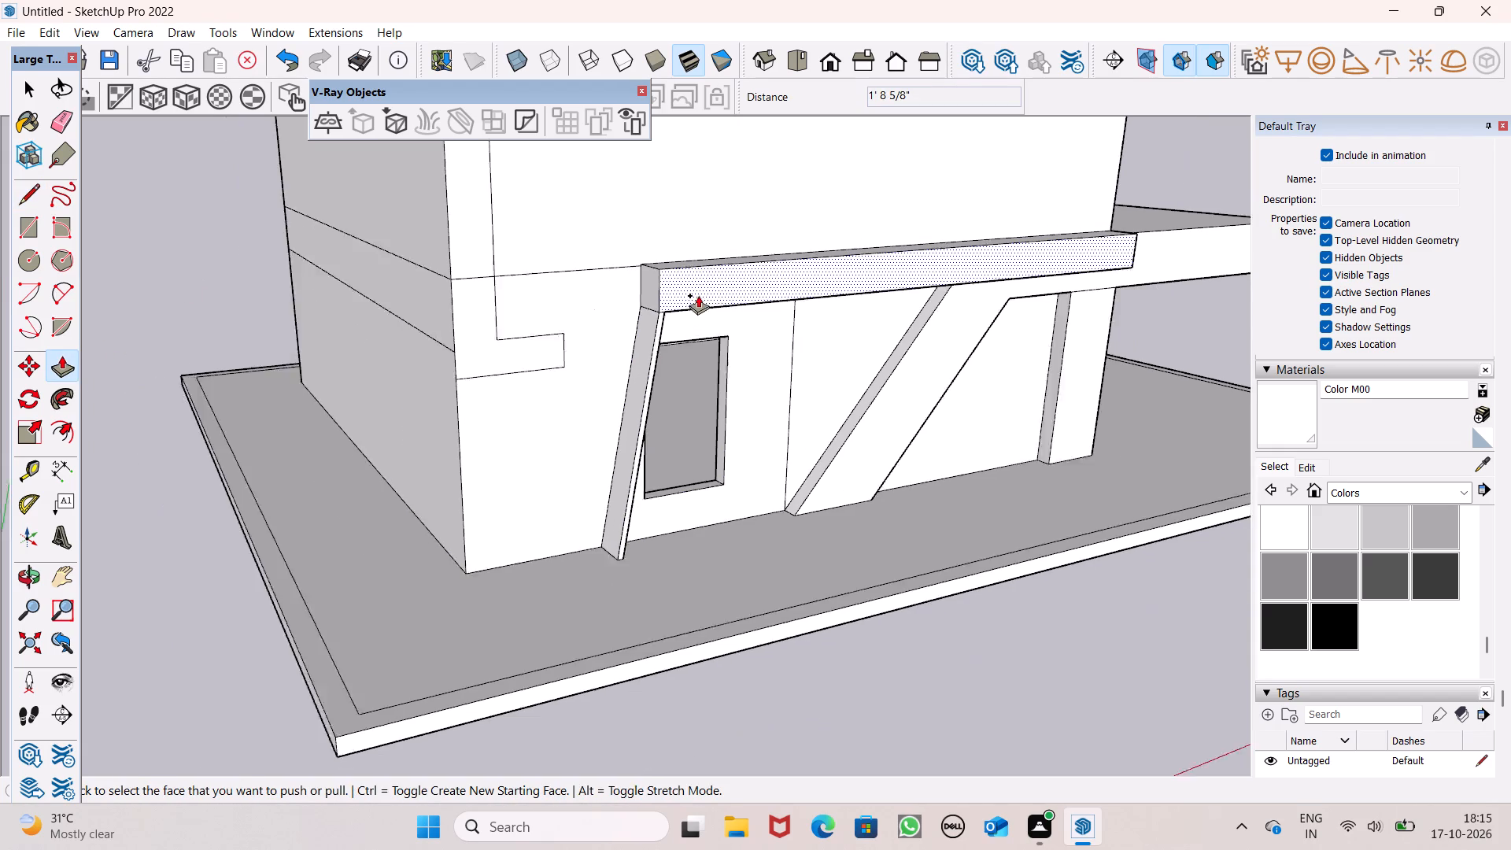
middle_click_drag(774, 364, 582, 389)
key("space")
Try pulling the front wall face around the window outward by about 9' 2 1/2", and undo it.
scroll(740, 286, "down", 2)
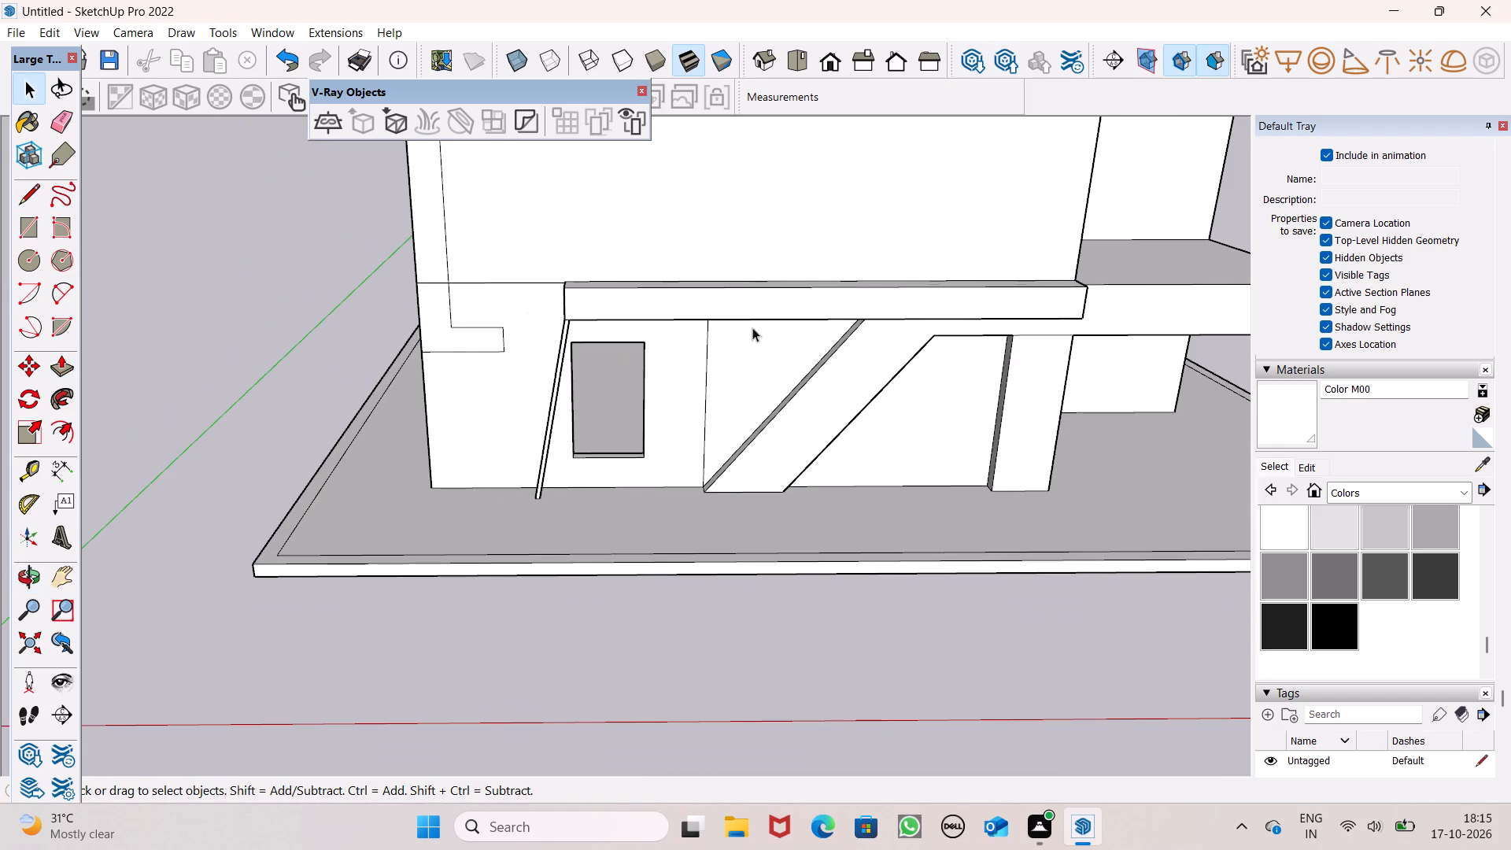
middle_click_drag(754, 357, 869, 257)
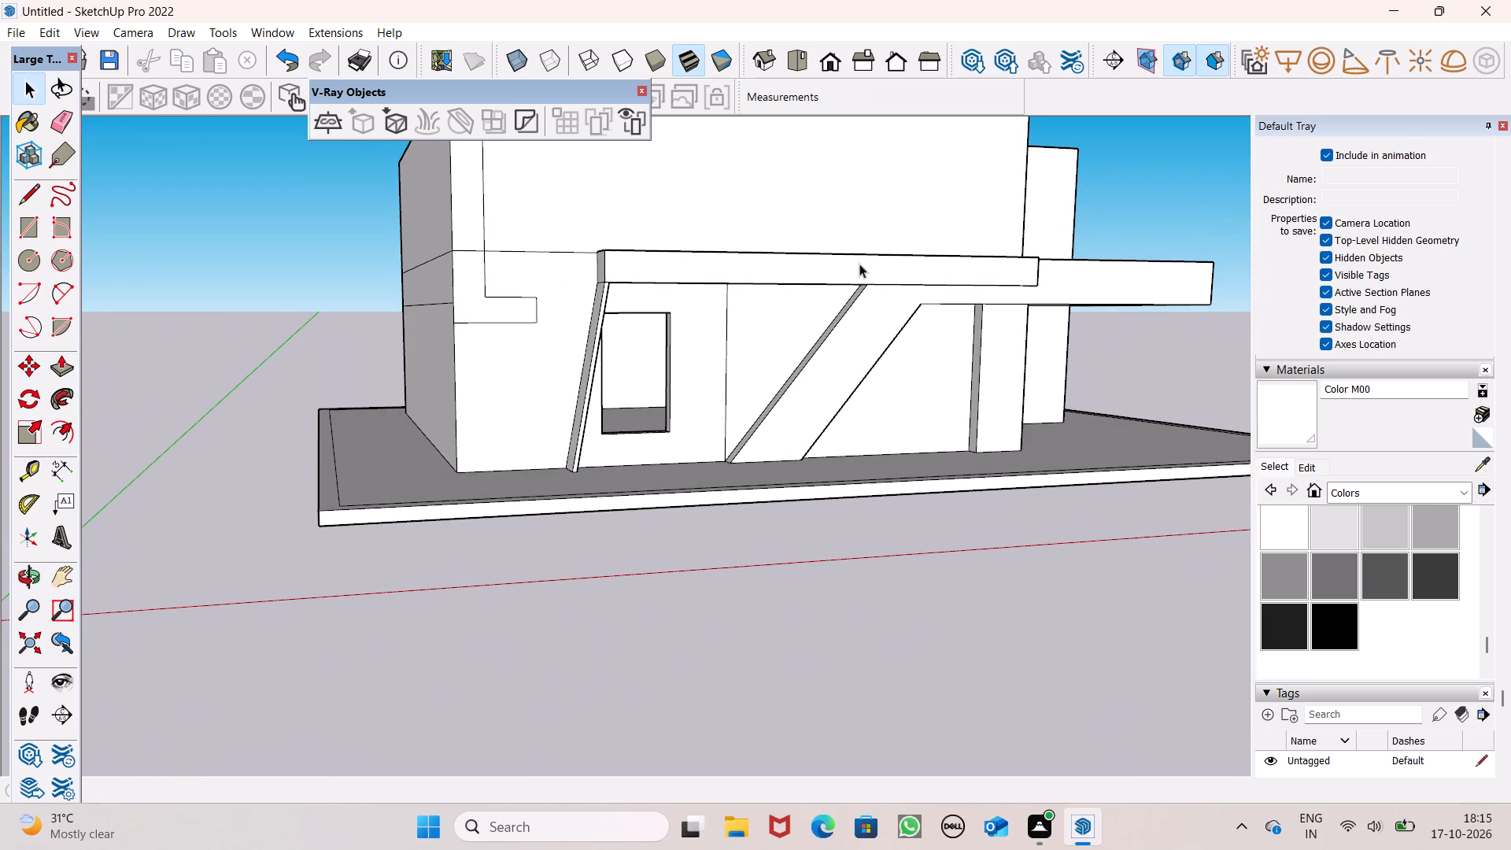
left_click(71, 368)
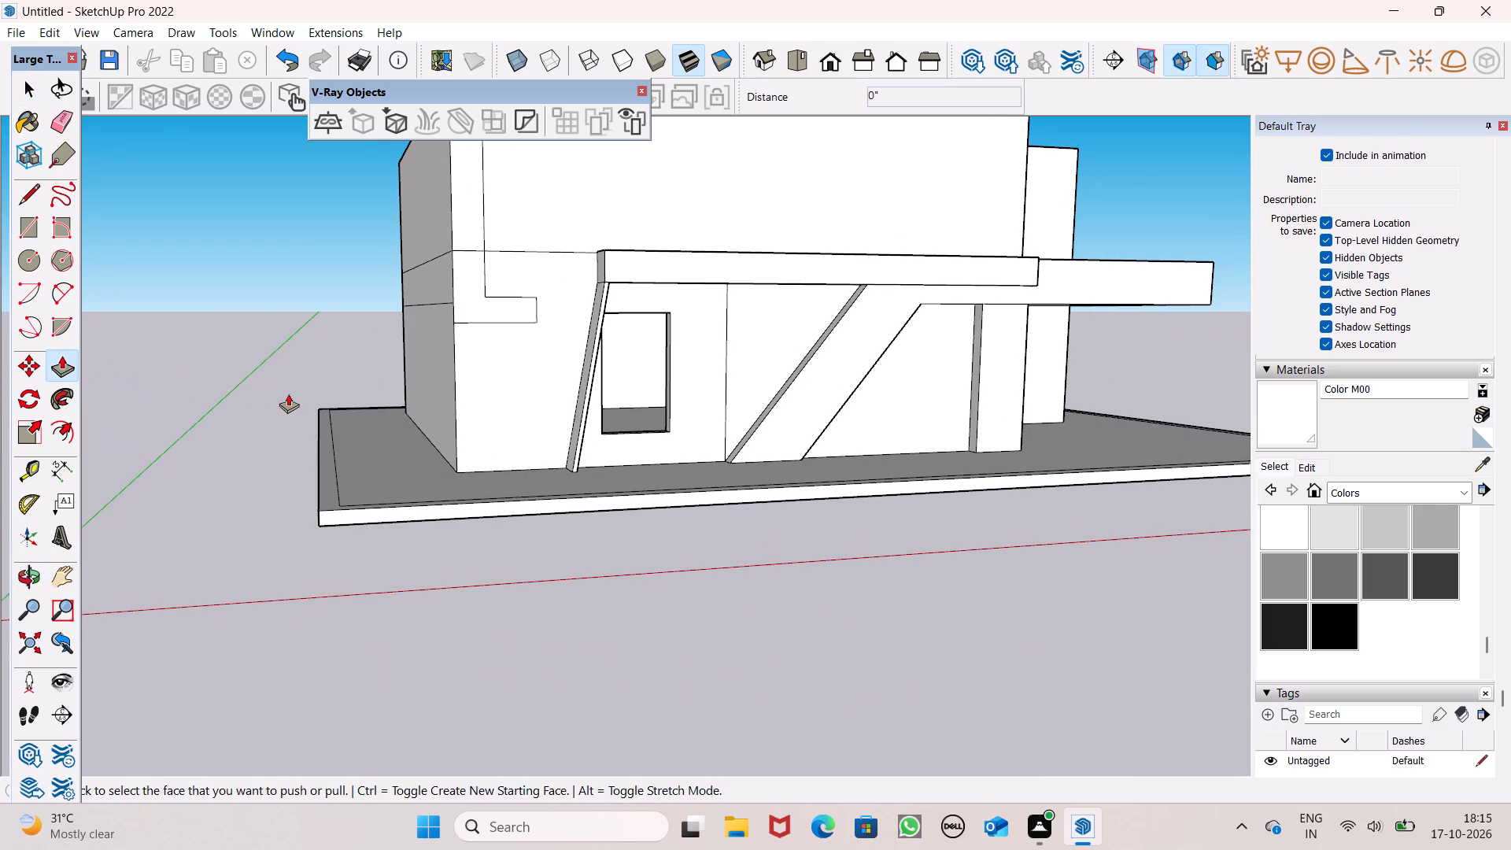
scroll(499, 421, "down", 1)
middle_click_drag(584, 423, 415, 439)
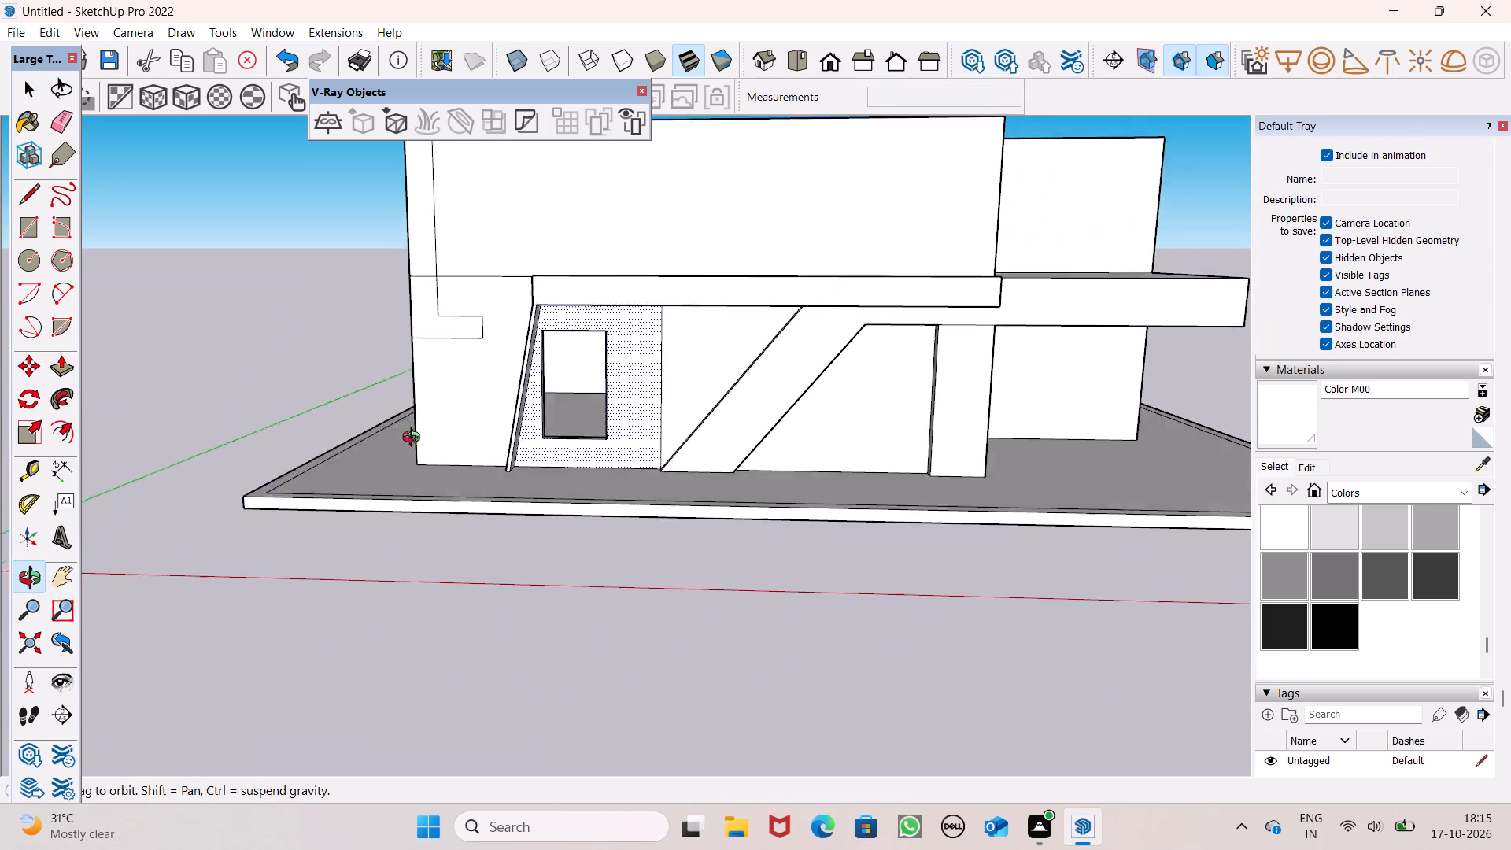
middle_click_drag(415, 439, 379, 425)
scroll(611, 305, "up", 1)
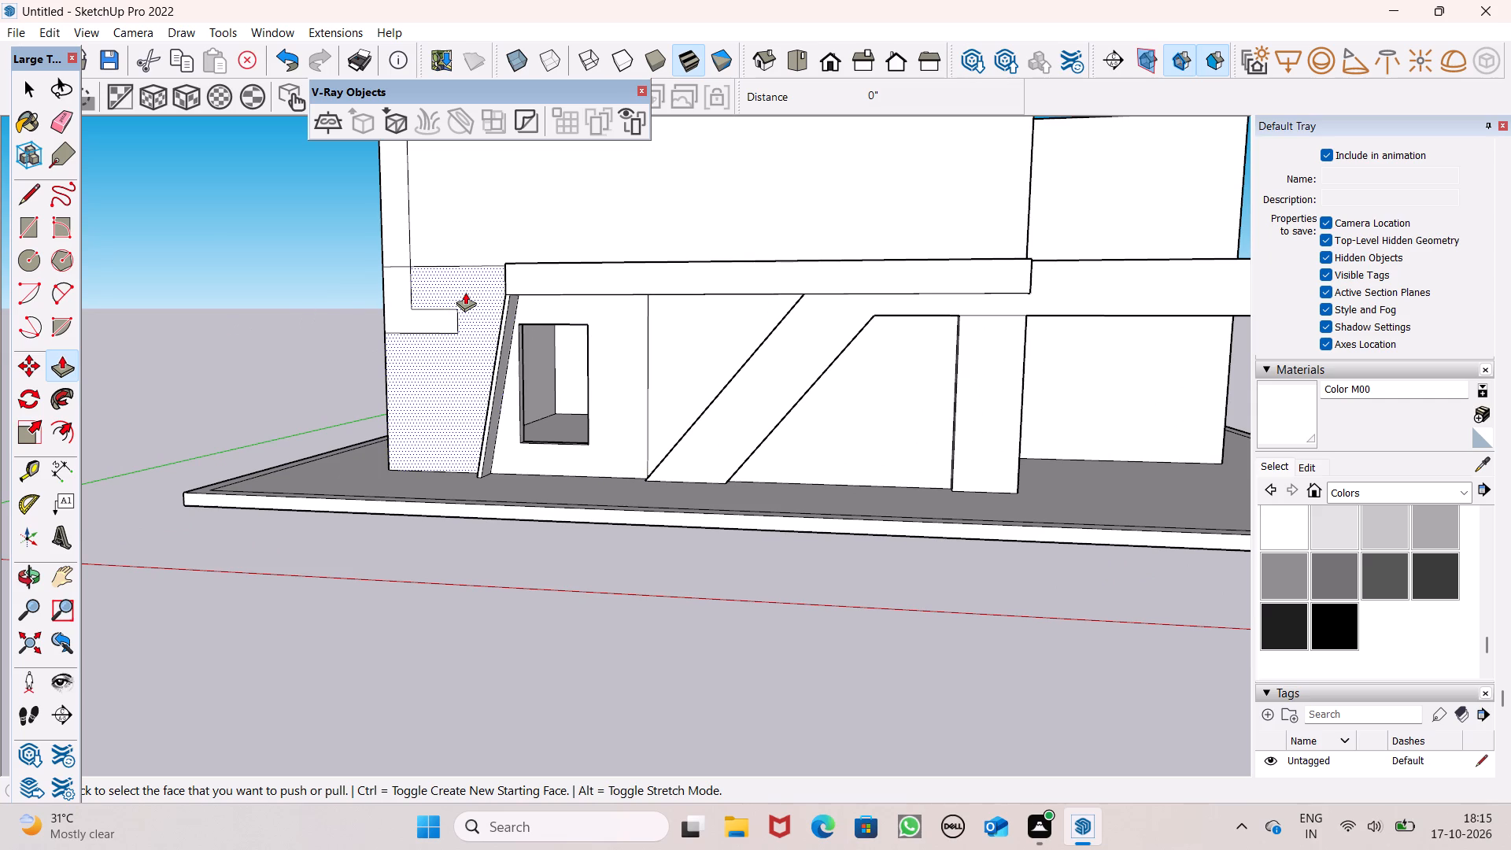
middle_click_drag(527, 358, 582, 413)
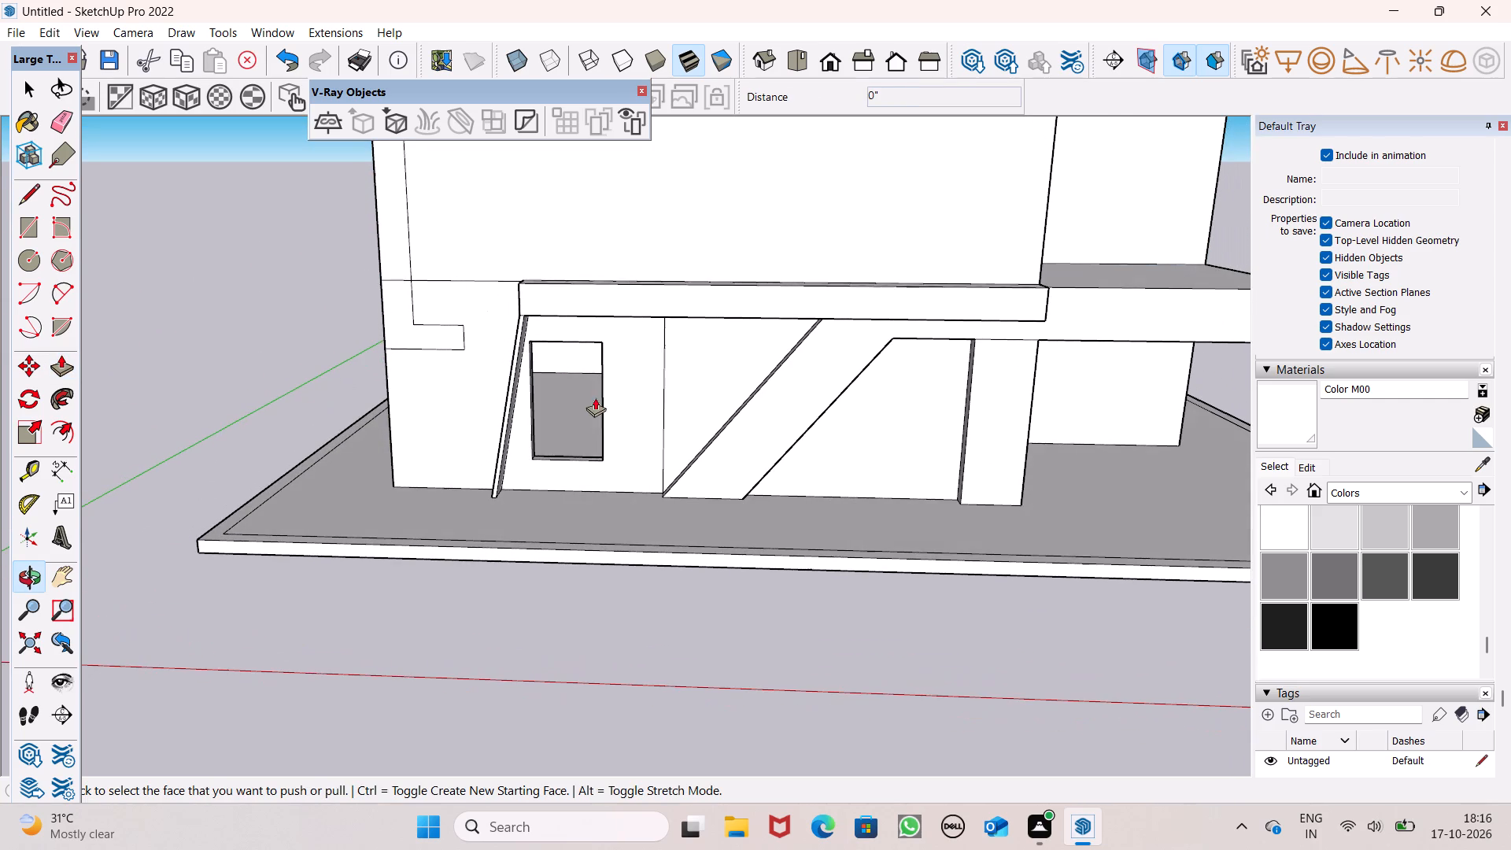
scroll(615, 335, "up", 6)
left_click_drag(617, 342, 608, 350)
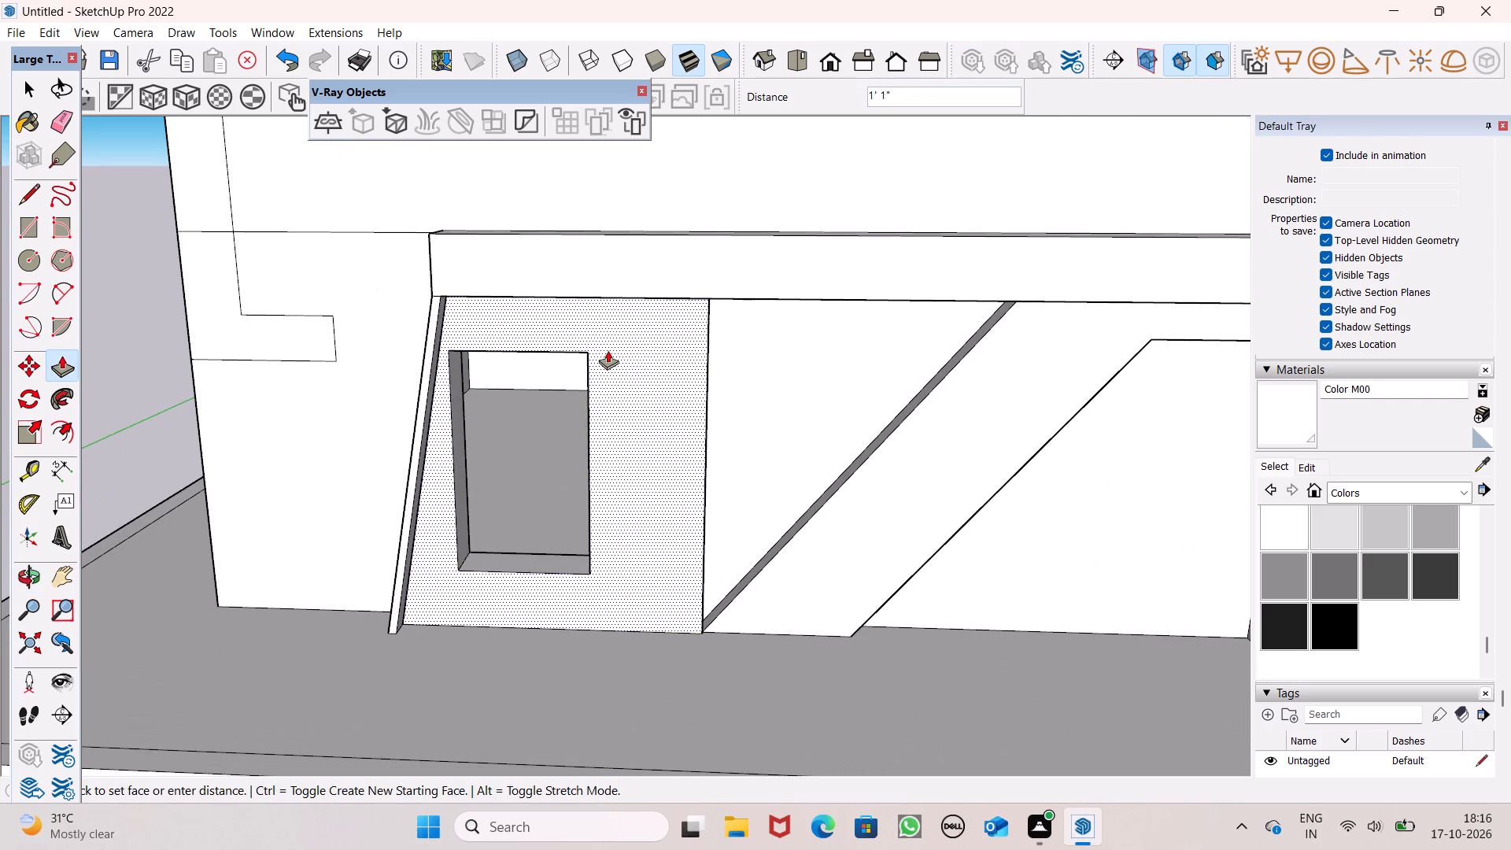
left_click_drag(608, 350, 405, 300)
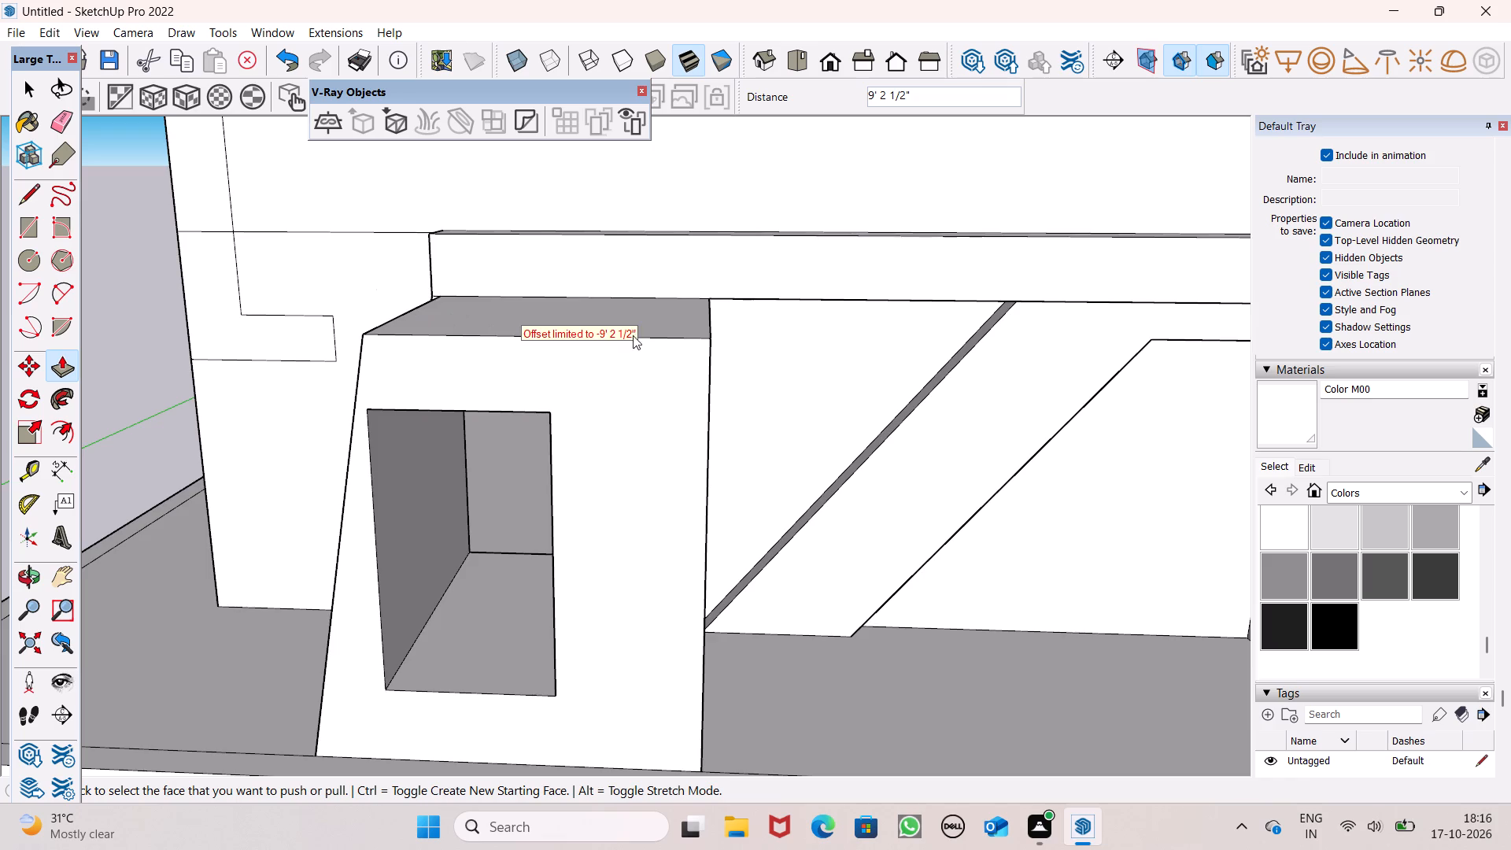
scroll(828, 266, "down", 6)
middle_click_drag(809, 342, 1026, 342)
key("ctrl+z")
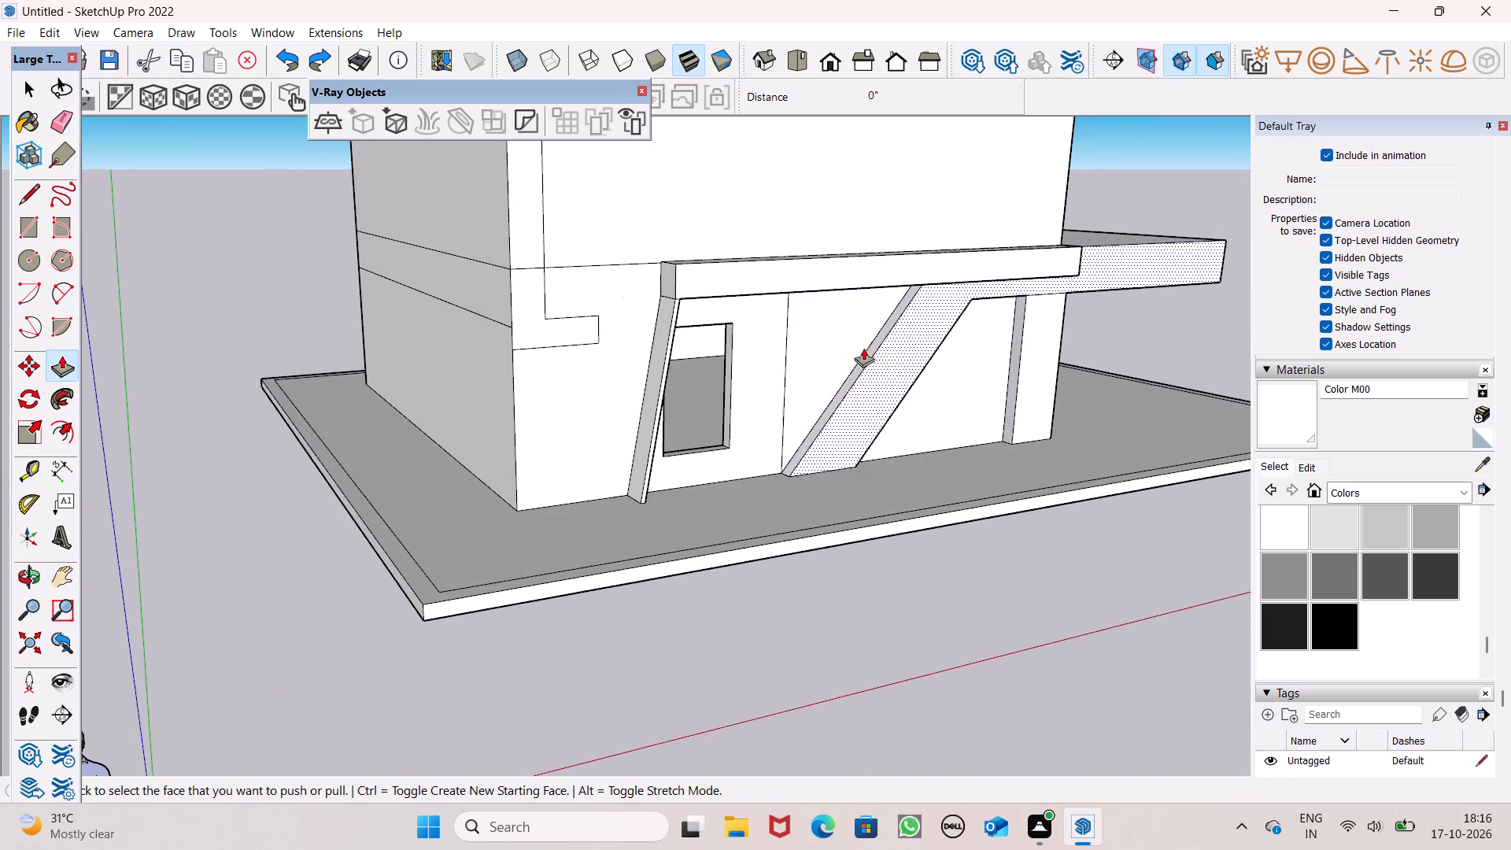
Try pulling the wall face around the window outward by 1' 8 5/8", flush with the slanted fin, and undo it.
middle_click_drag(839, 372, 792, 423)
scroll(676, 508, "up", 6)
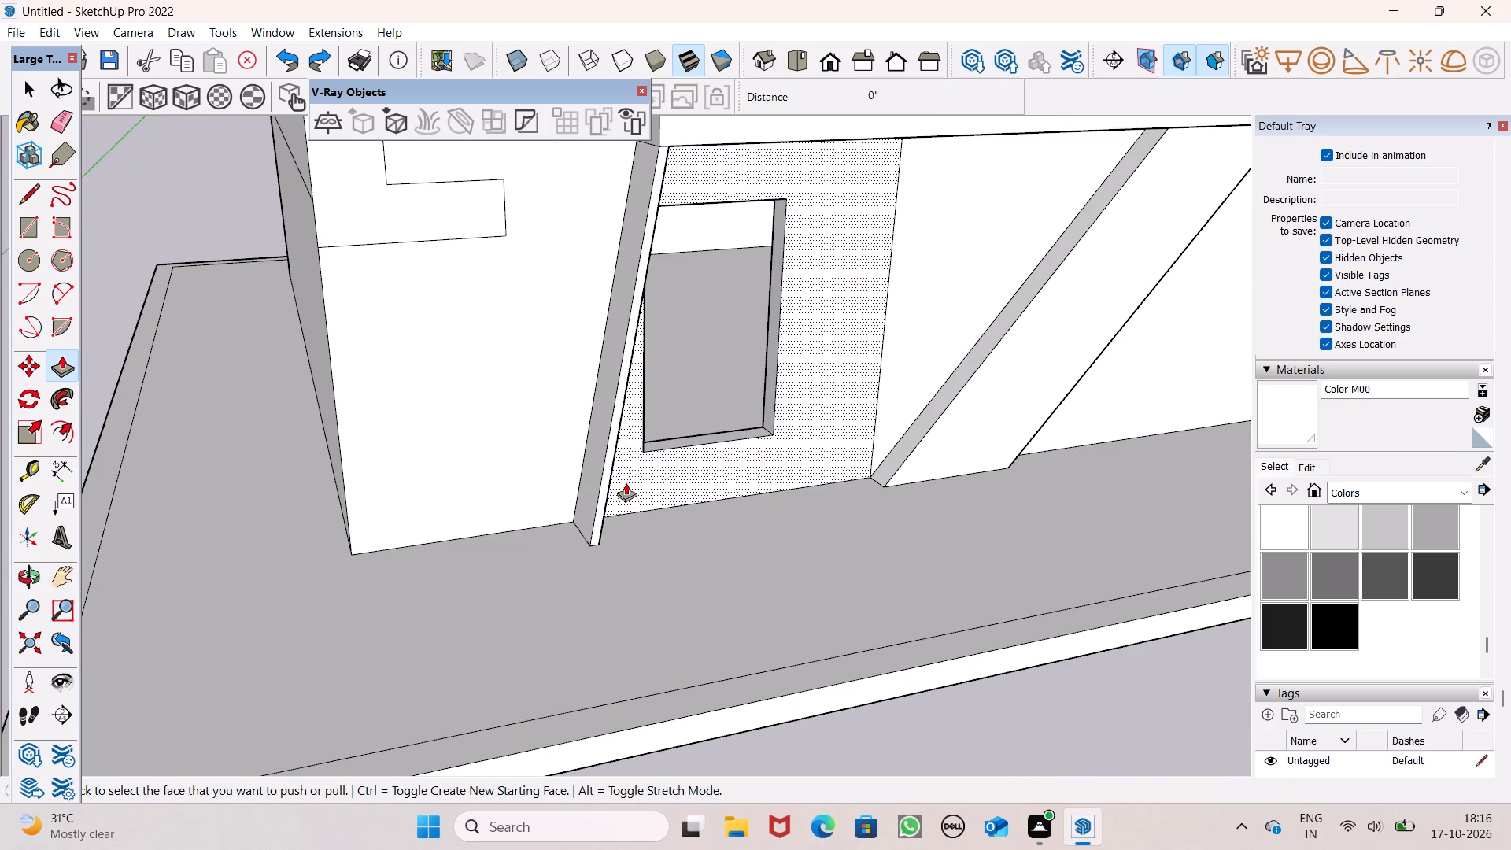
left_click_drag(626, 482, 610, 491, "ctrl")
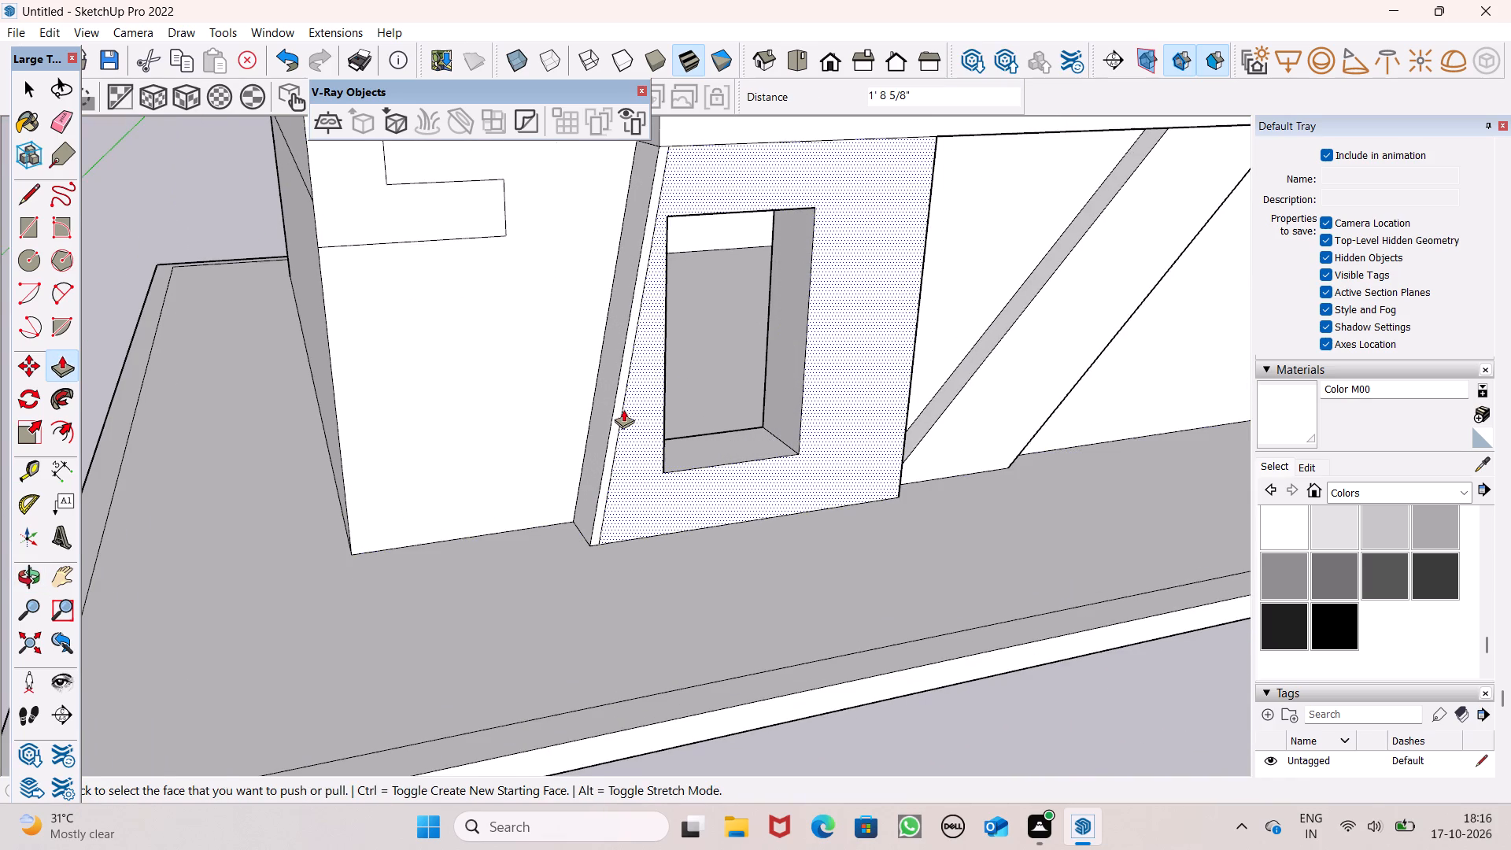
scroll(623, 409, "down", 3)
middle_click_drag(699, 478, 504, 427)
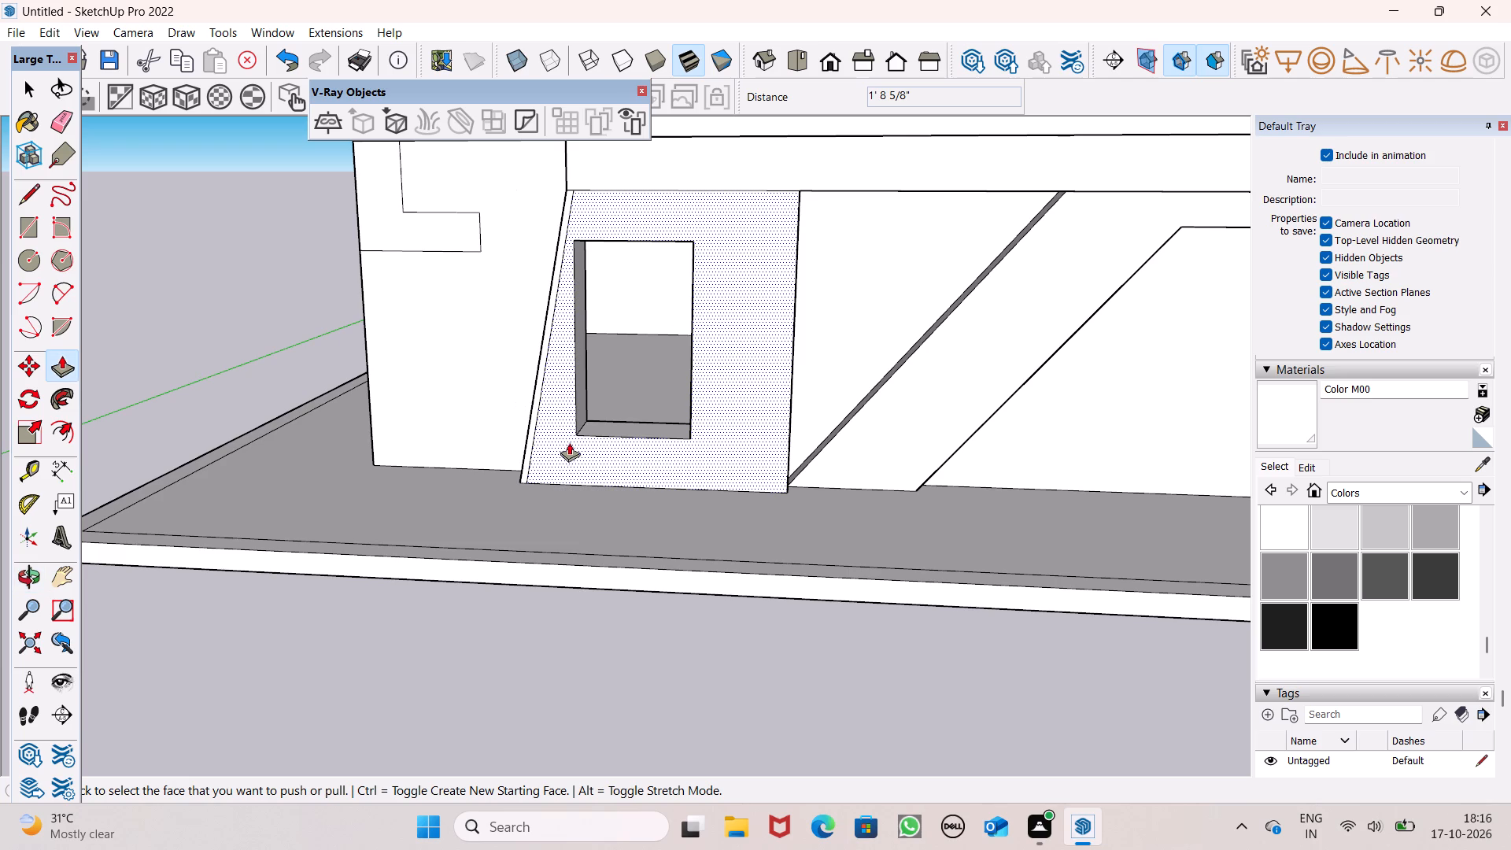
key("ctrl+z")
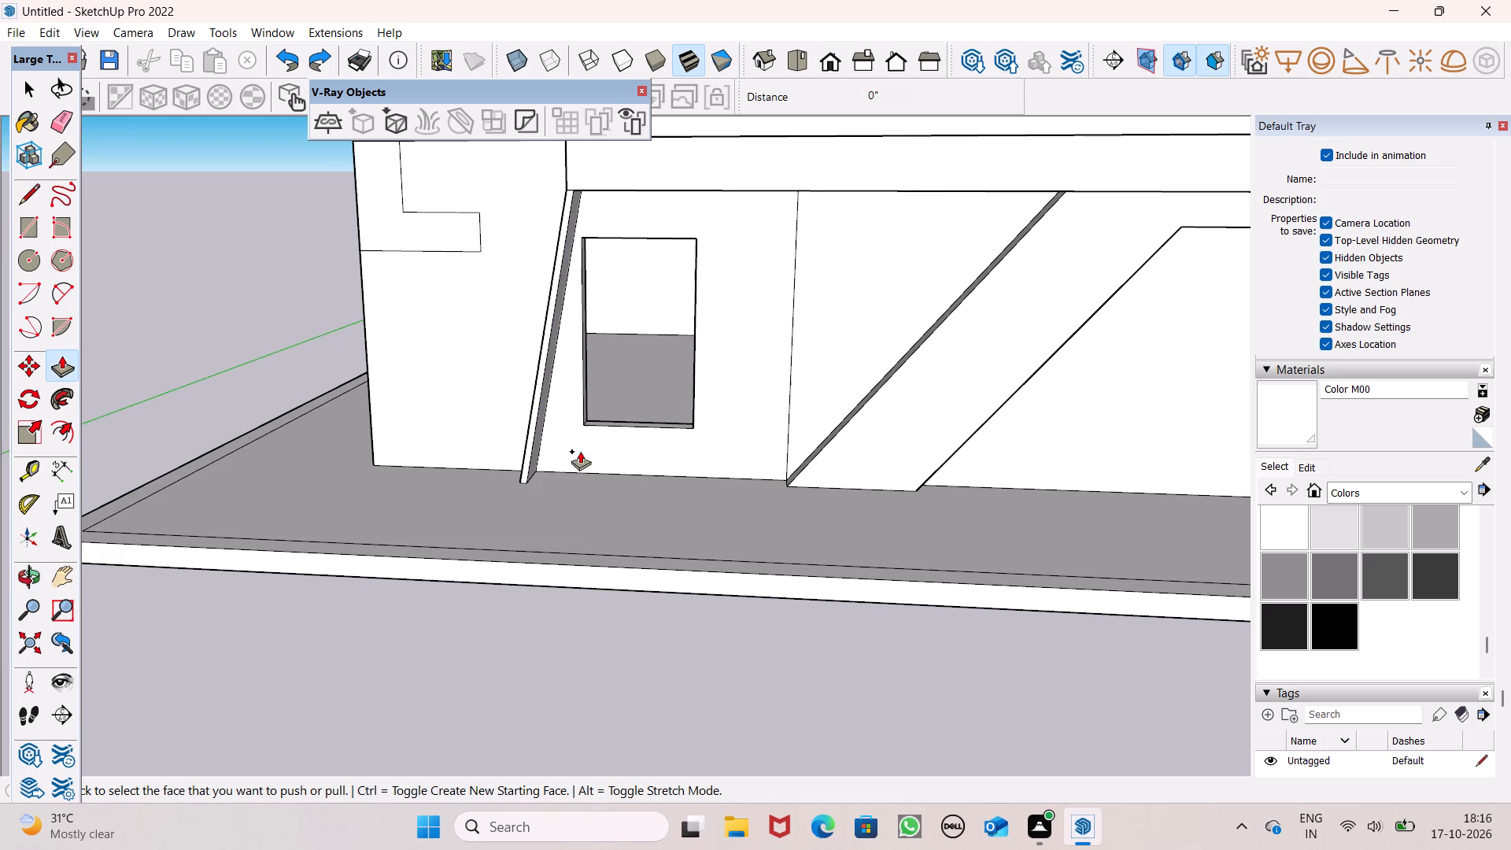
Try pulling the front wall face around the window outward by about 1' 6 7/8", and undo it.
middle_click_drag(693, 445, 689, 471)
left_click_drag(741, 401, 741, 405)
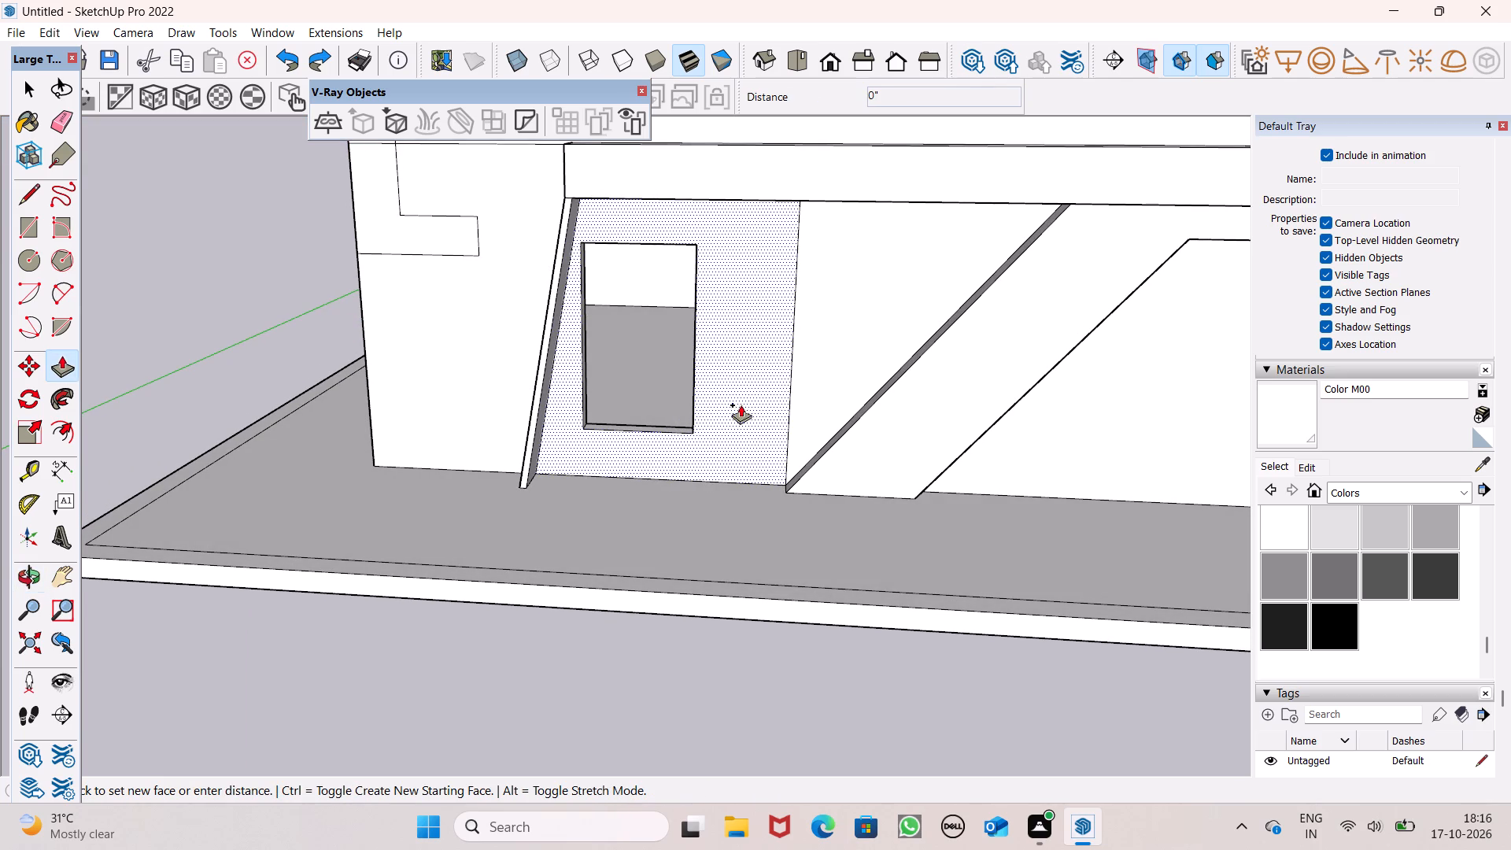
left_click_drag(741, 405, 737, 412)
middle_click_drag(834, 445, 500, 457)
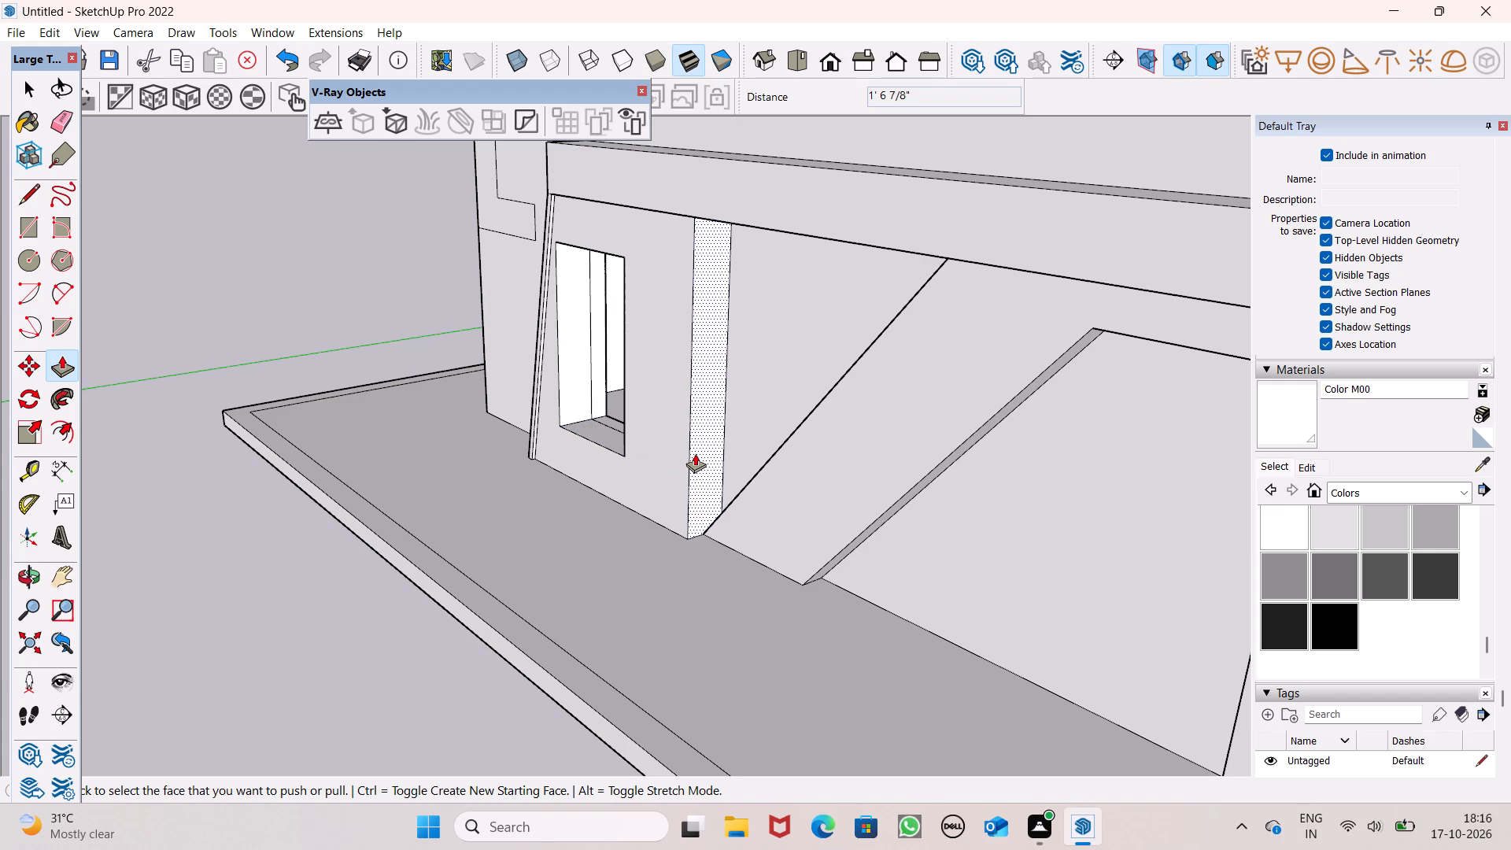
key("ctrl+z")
Push/Pull the front wall face around the window outward by about 10 1/4", keeping it behind the slanted fin's front face.
left_click_drag(695, 452, 725, 512)
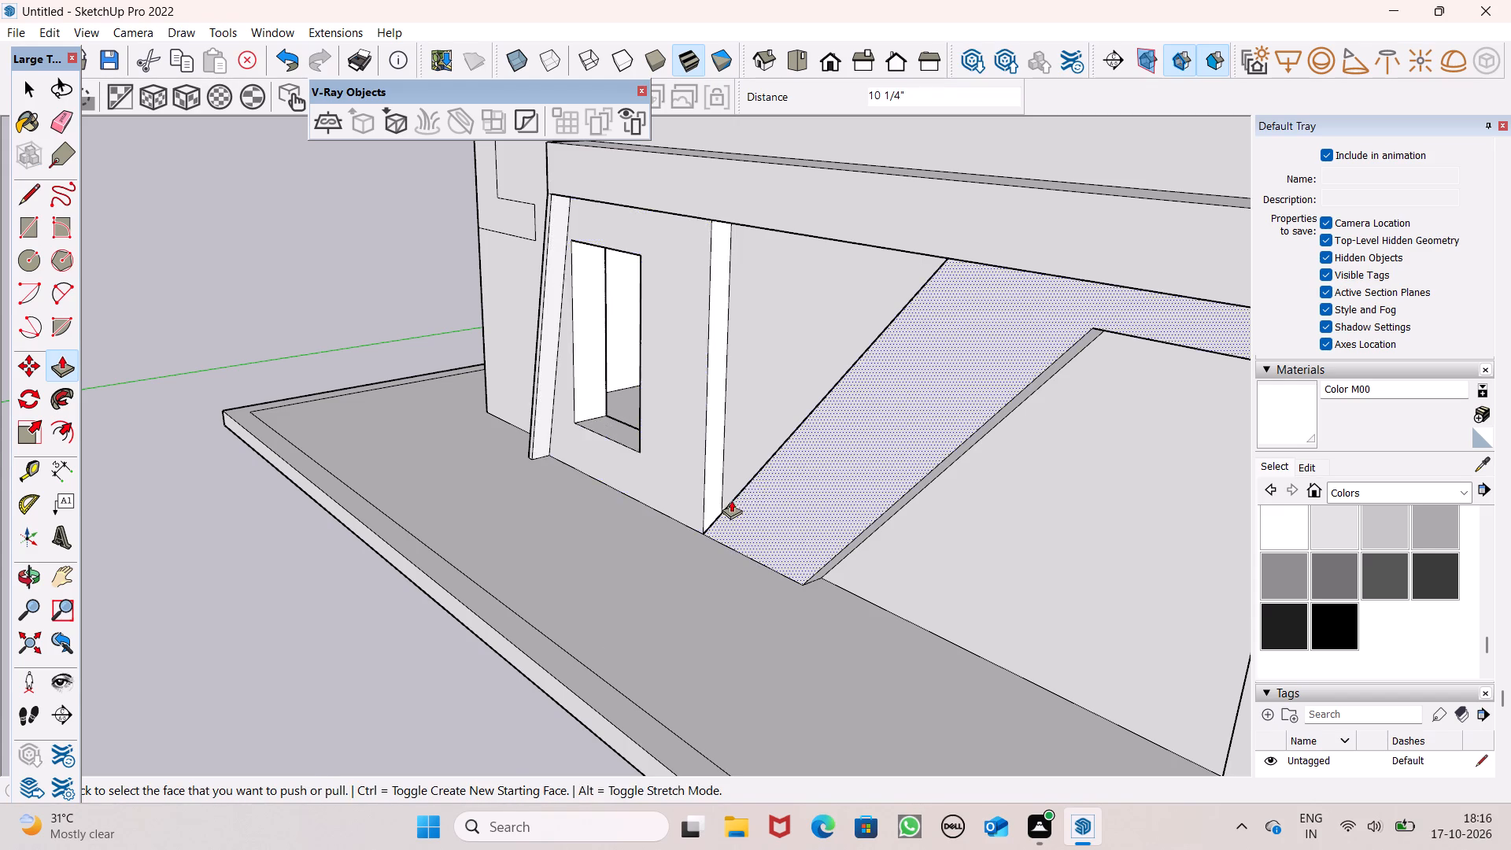
scroll(753, 479, "down", 2)
middle_click_drag(730, 502, 979, 468)
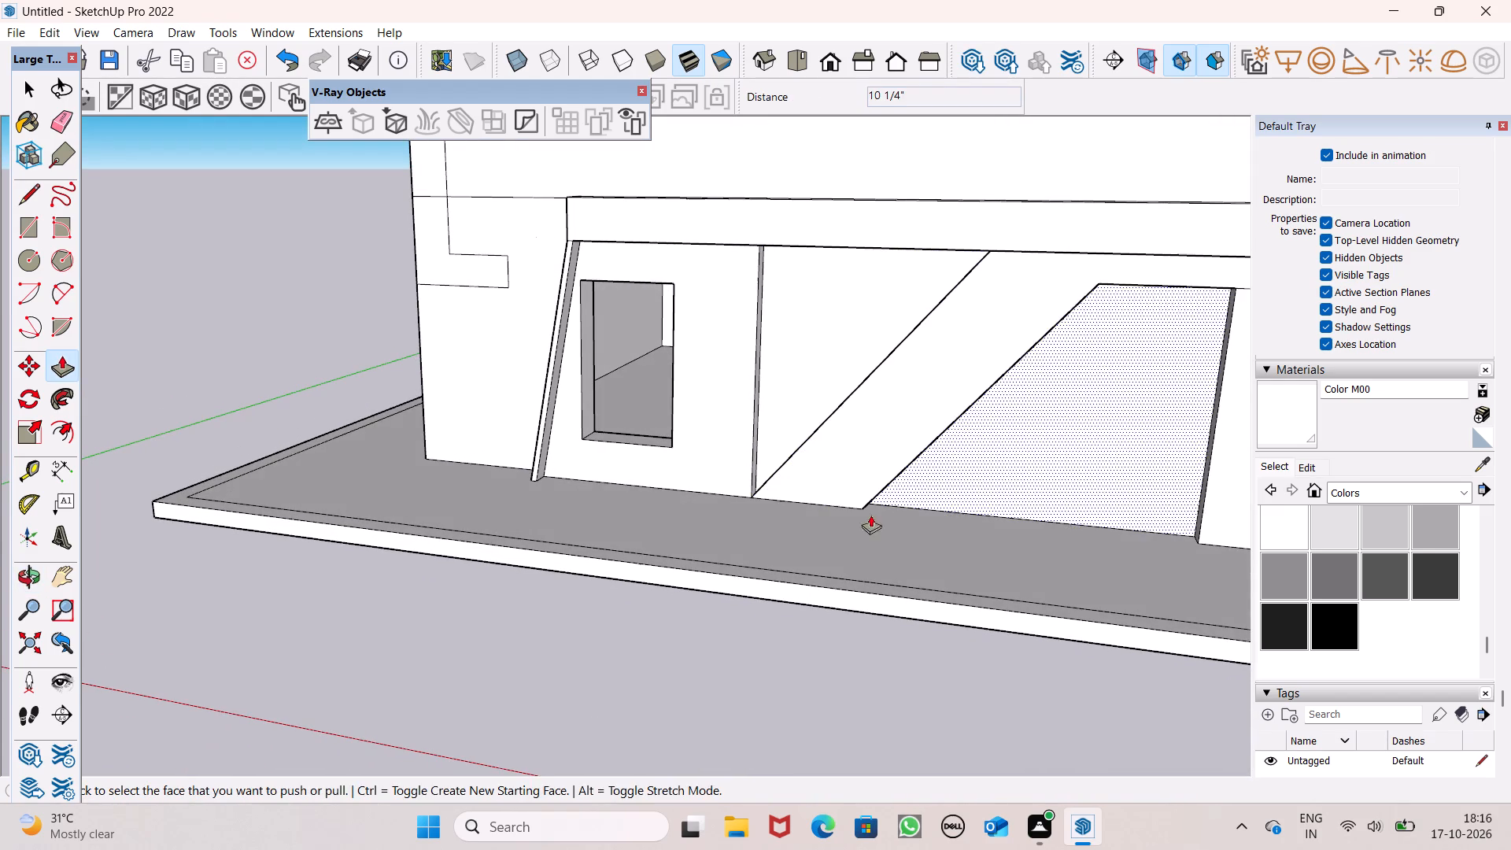
key("space")
Examine the front façade around the pulled-out window wall, the slanted fin and the L-shaped outline near the building corner.
scroll(656, 586, "down", 3)
middle_click_drag(660, 638, 973, 606)
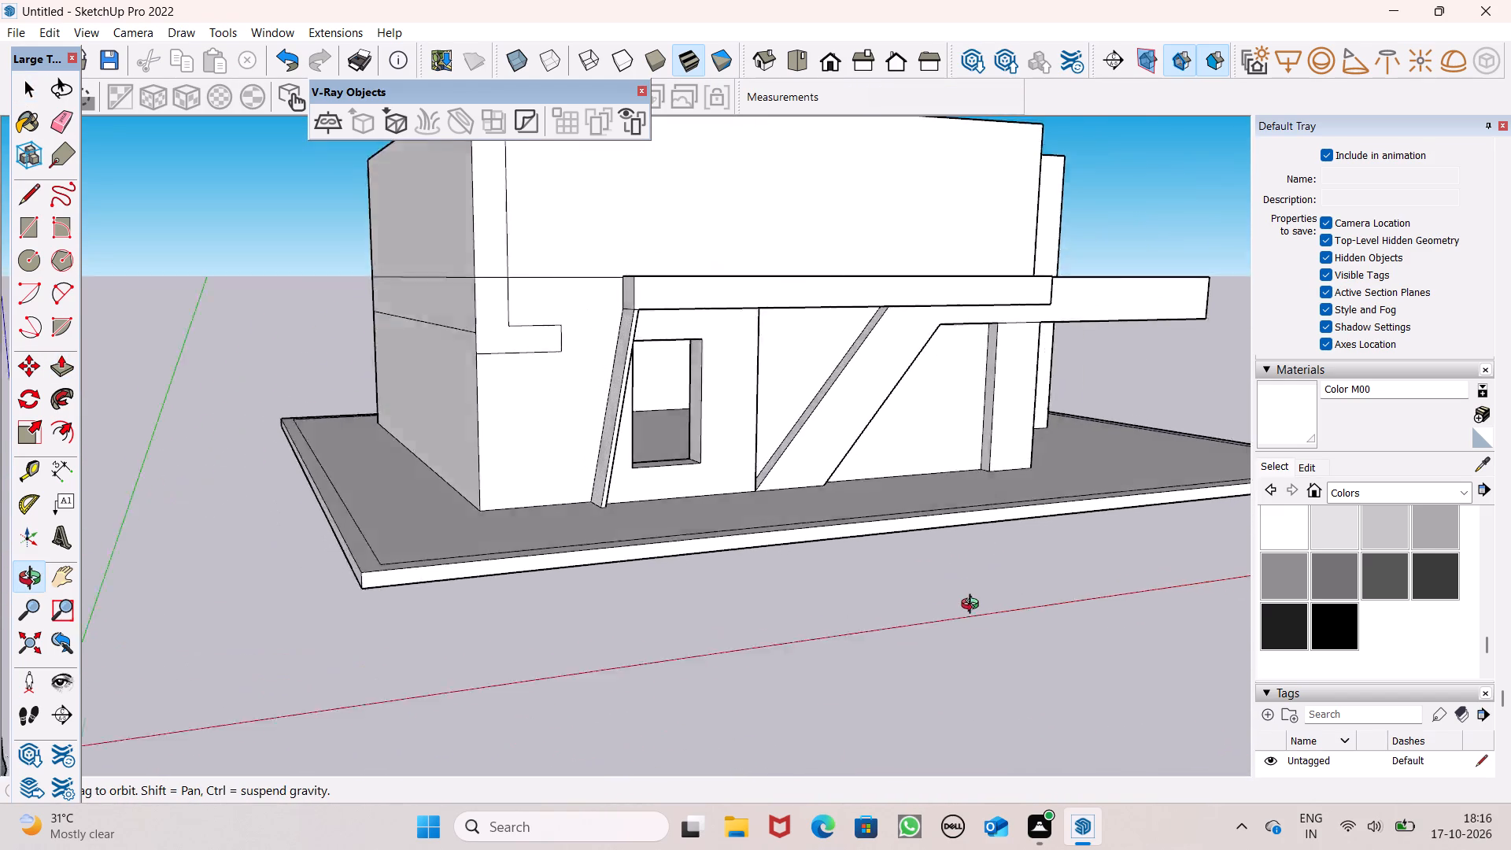
middle_click_drag(973, 606, 988, 616)
scroll(858, 483, "down", 3)
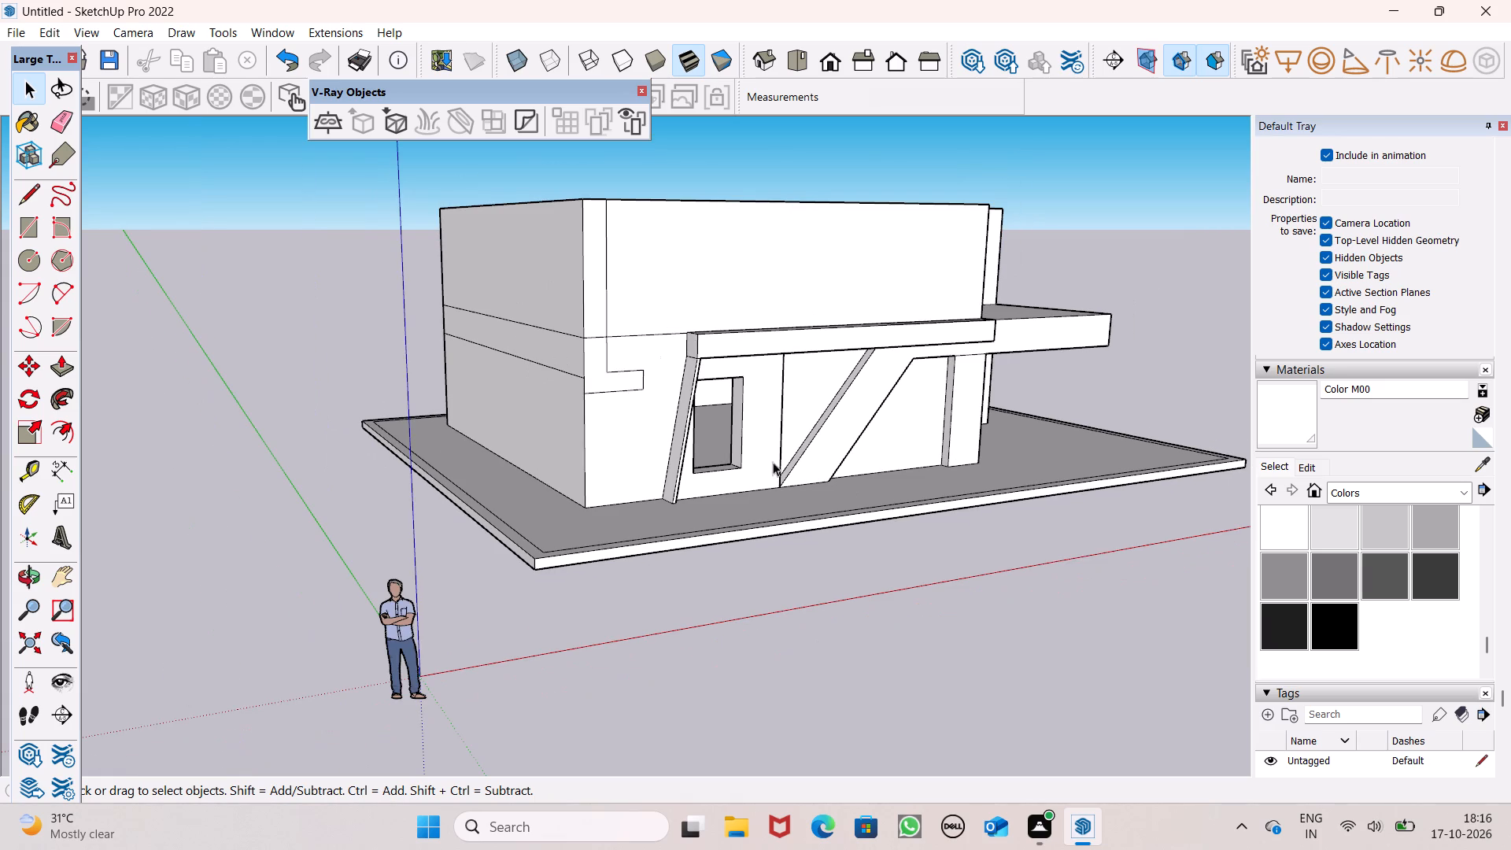
scroll(632, 334, "up", 6)
middle_click_drag(693, 440, 638, 464)
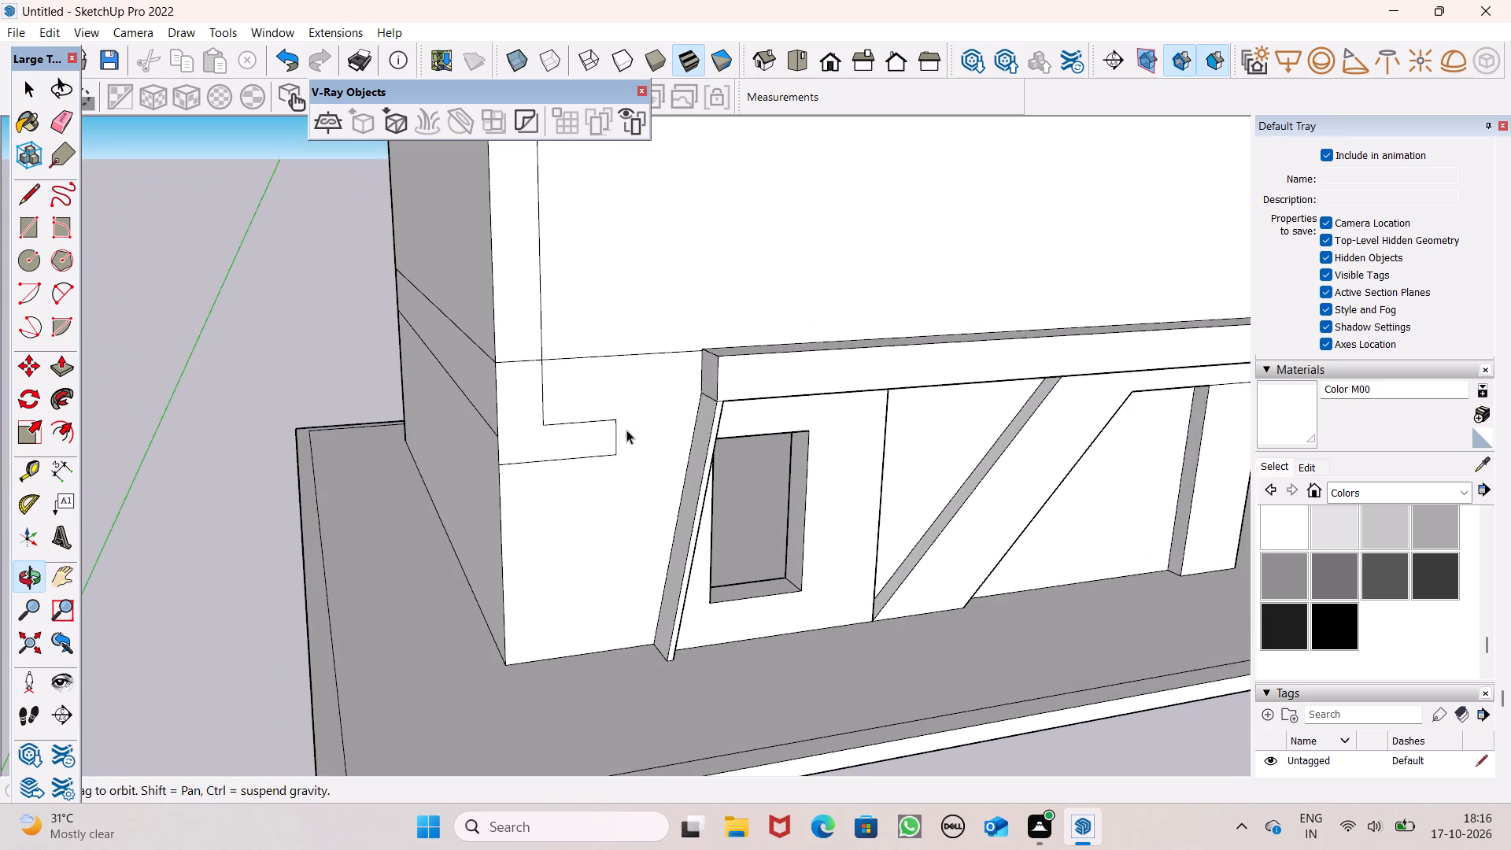
scroll(623, 418, "down", 6)
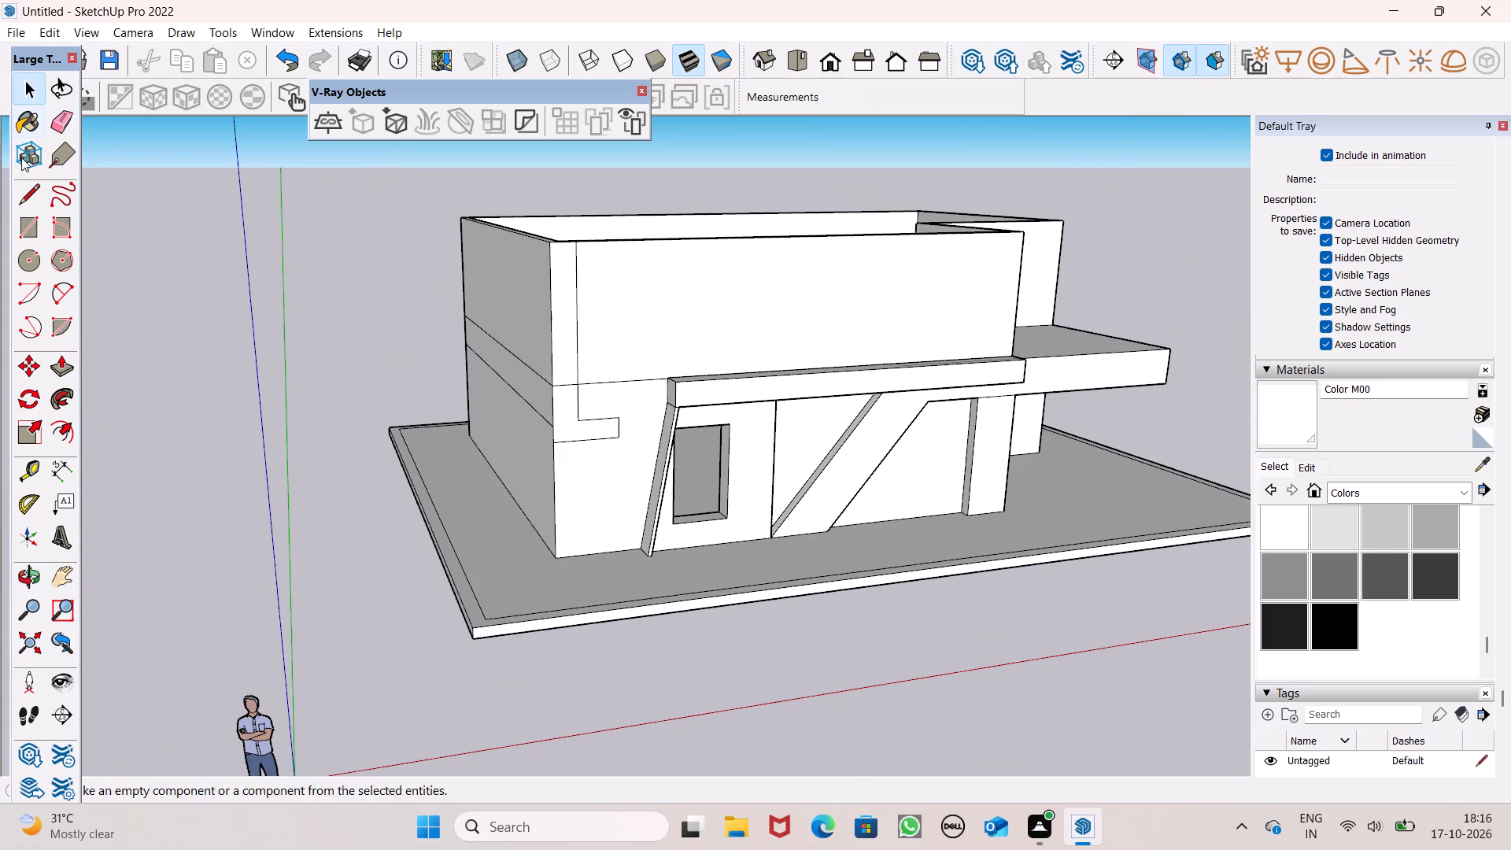
Draw a vertical line about 13' long down from the front wall's top near the corner, and join it horizontally about 11 3/16" to the L-shaped outline's inner corner.
left_click(20, 194)
scroll(427, 246, "down", 3)
scroll(510, 206, "up", 4)
middle_click_drag(655, 356, 576, 374)
scroll(580, 379, "up", 5)
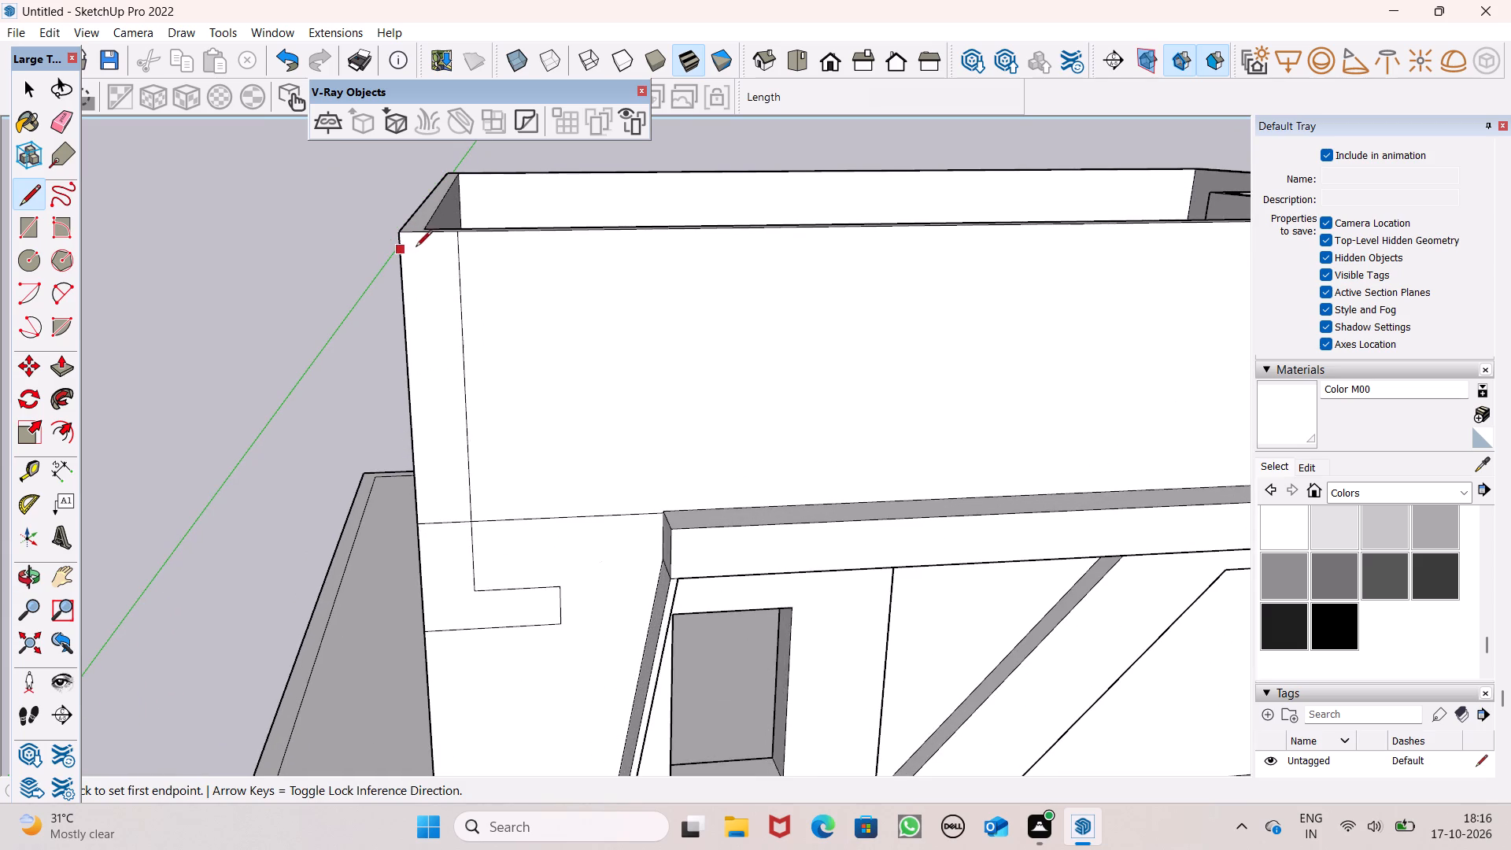
left_click(423, 235)
scroll(439, 246, "down", 3)
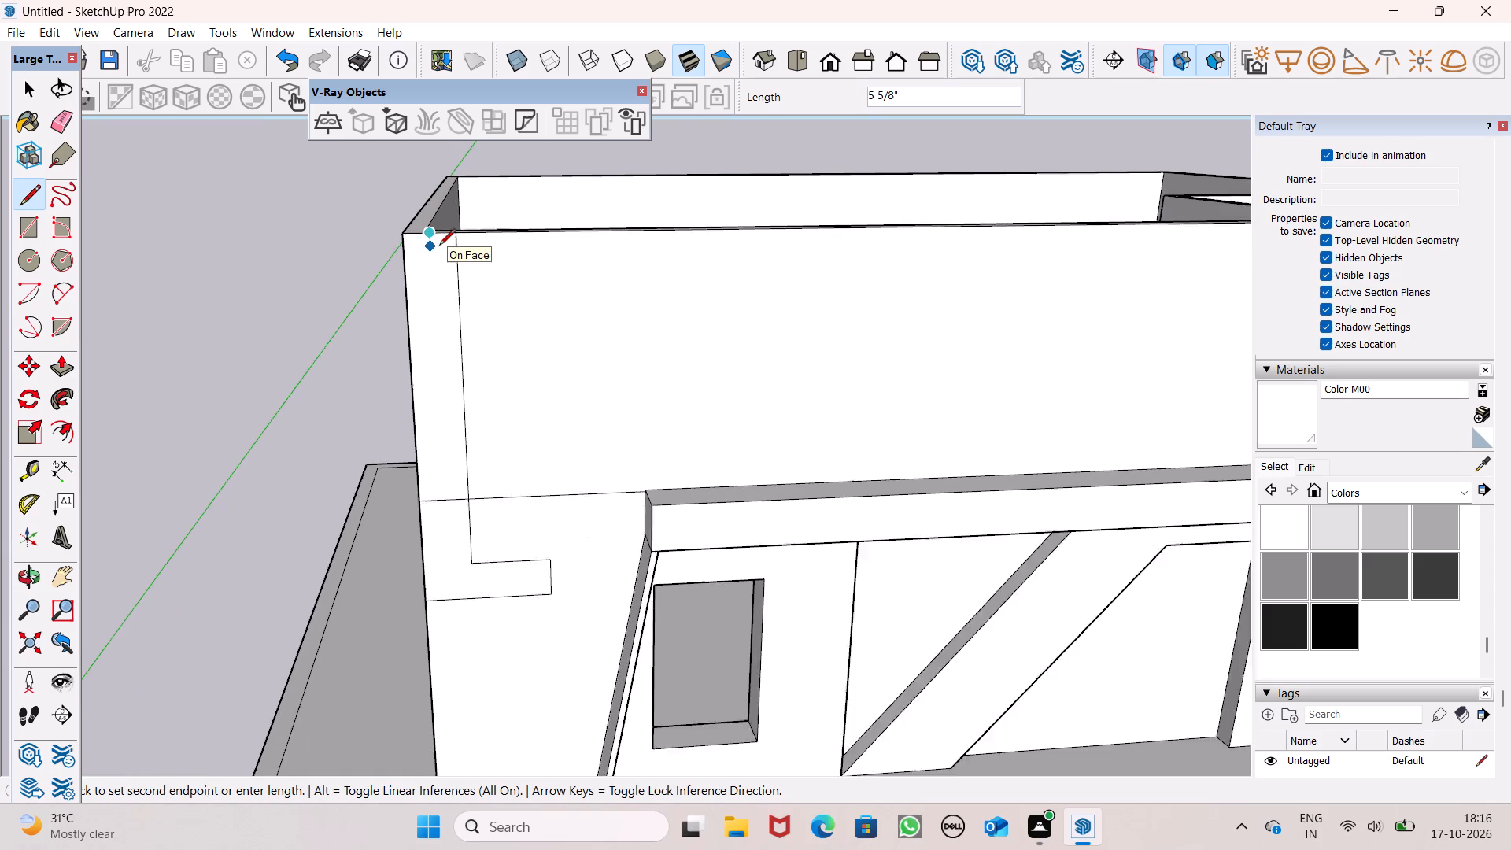
scroll(439, 246, "down", 3)
scroll(514, 205, "down", 5)
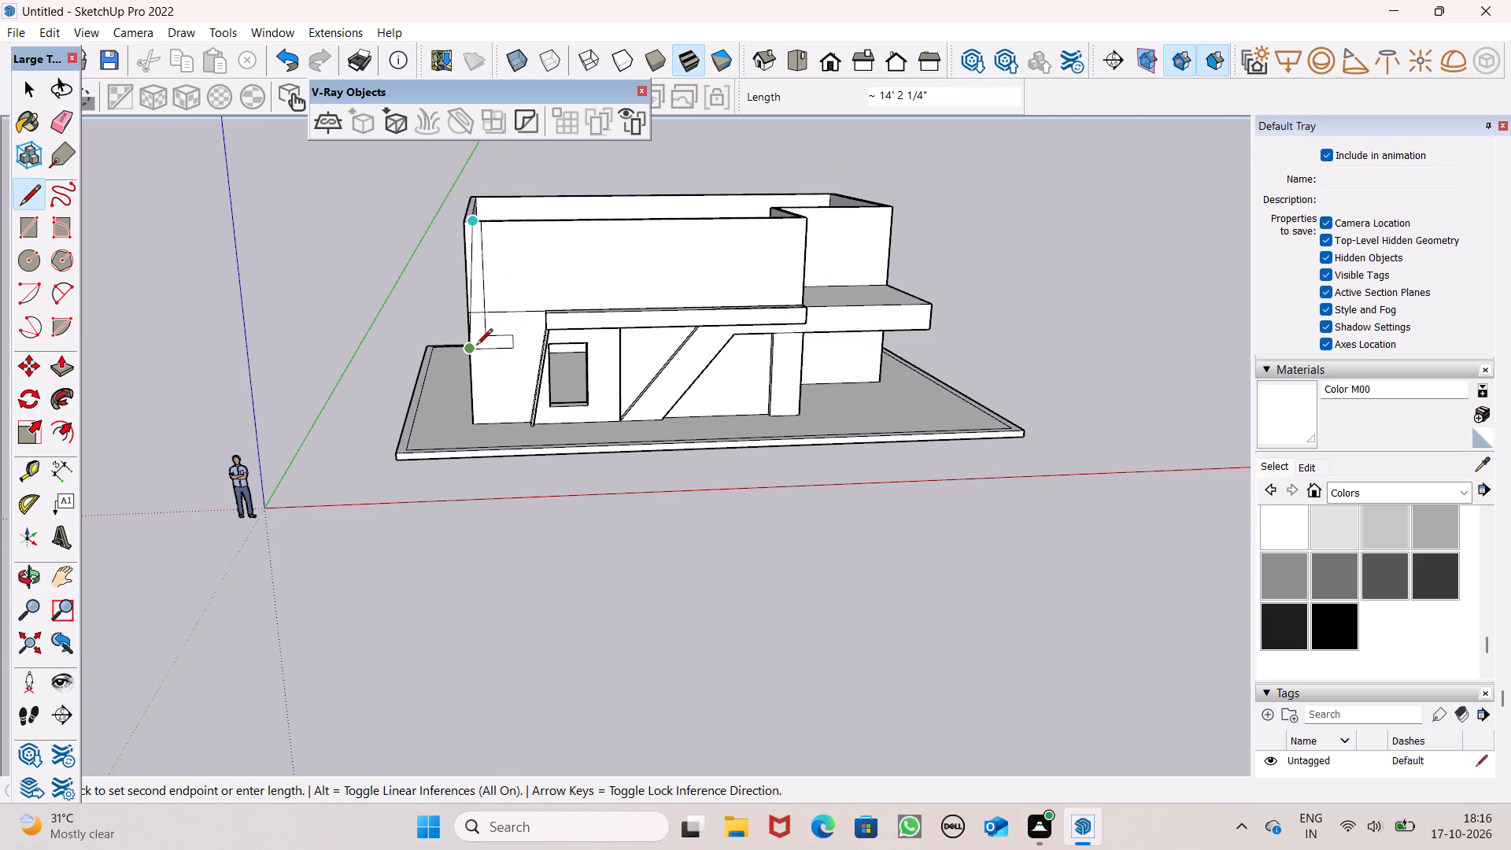
scroll(477, 349, "up", 11)
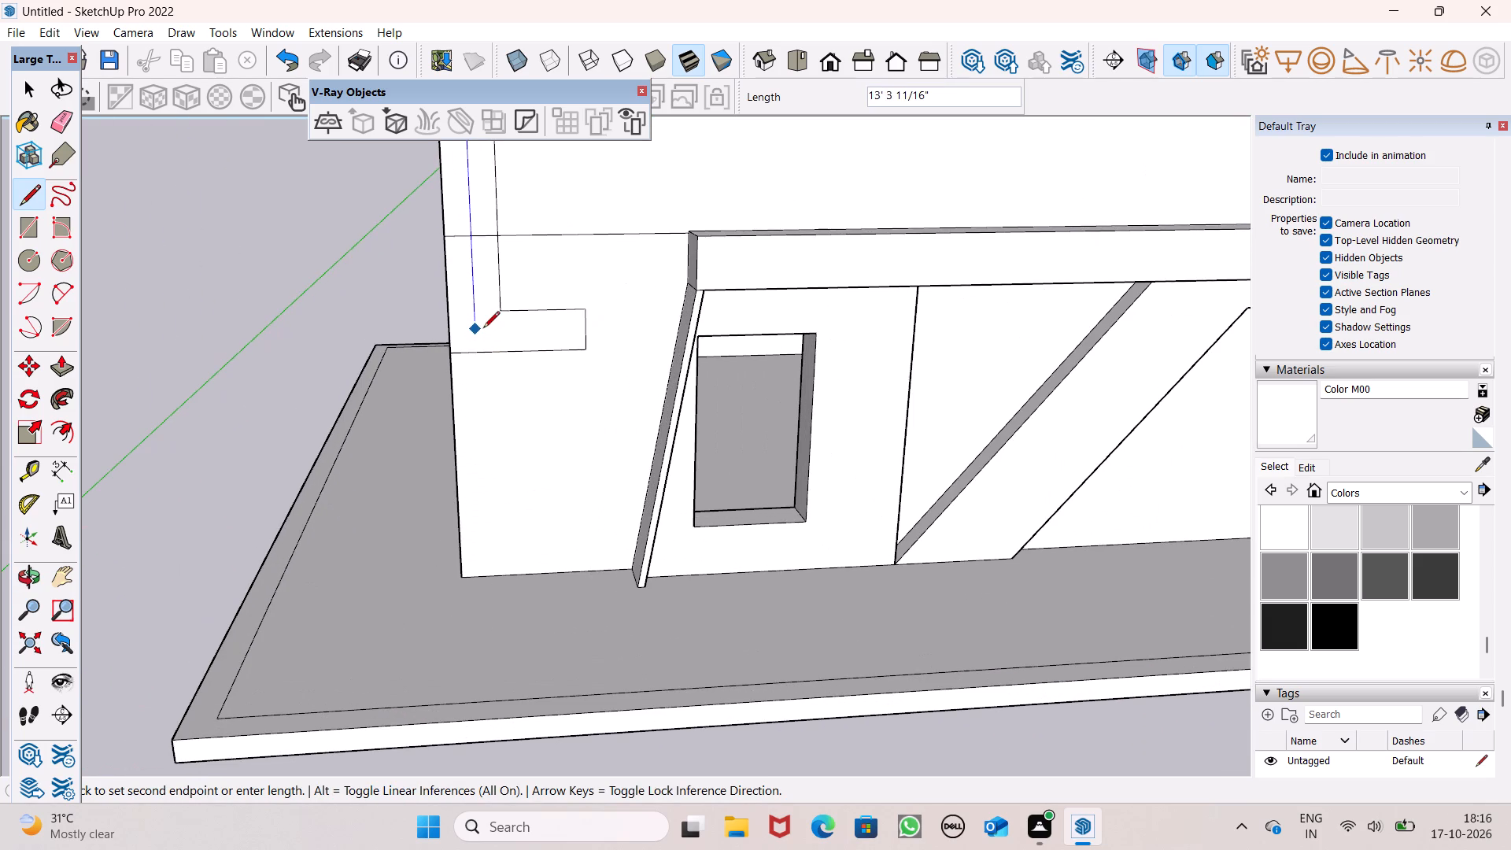
left_click(477, 310)
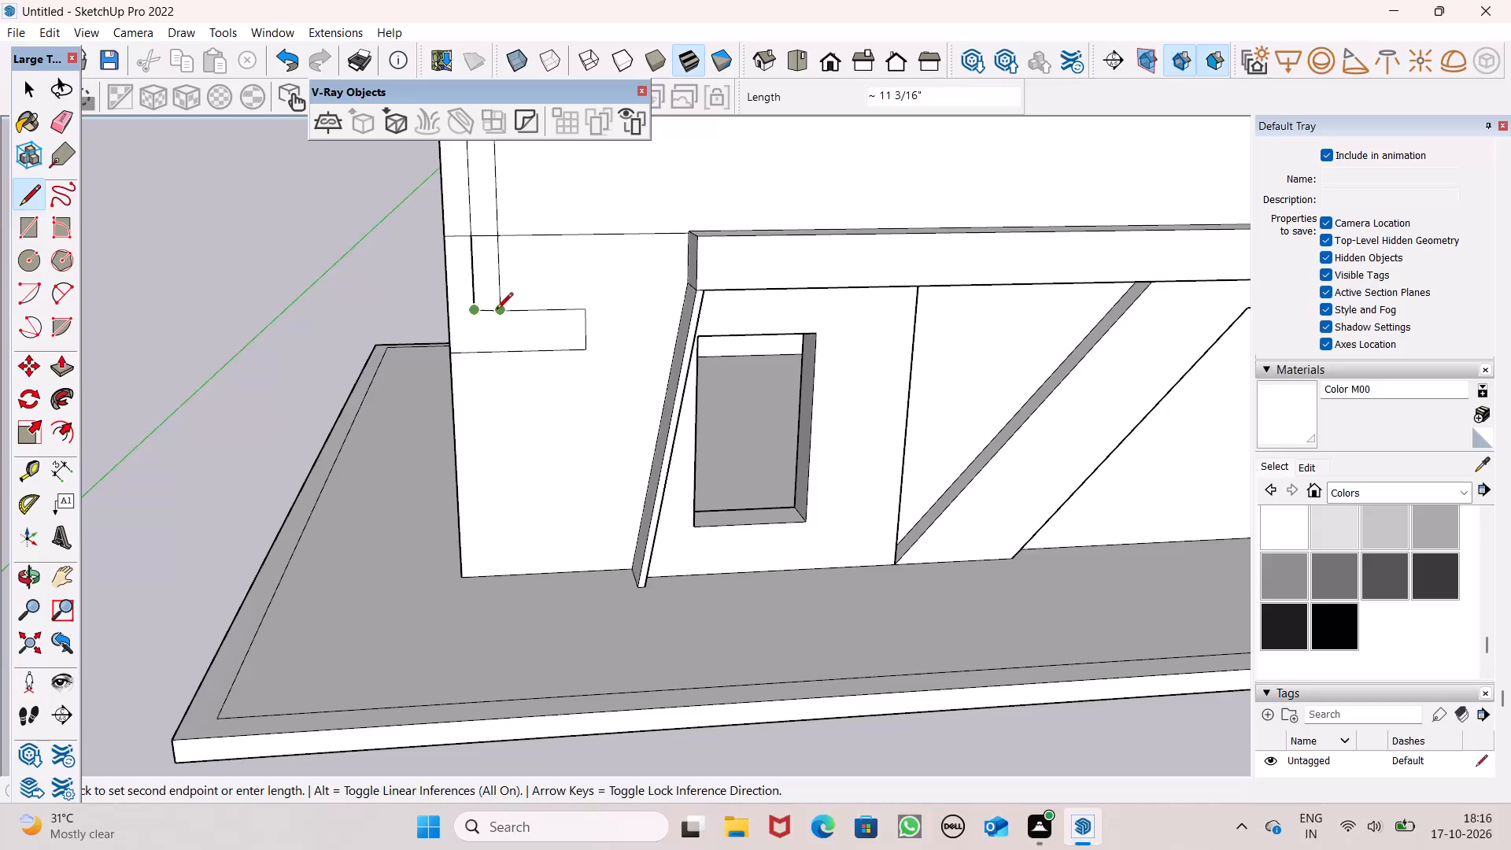
left_click(497, 309)
key("space")
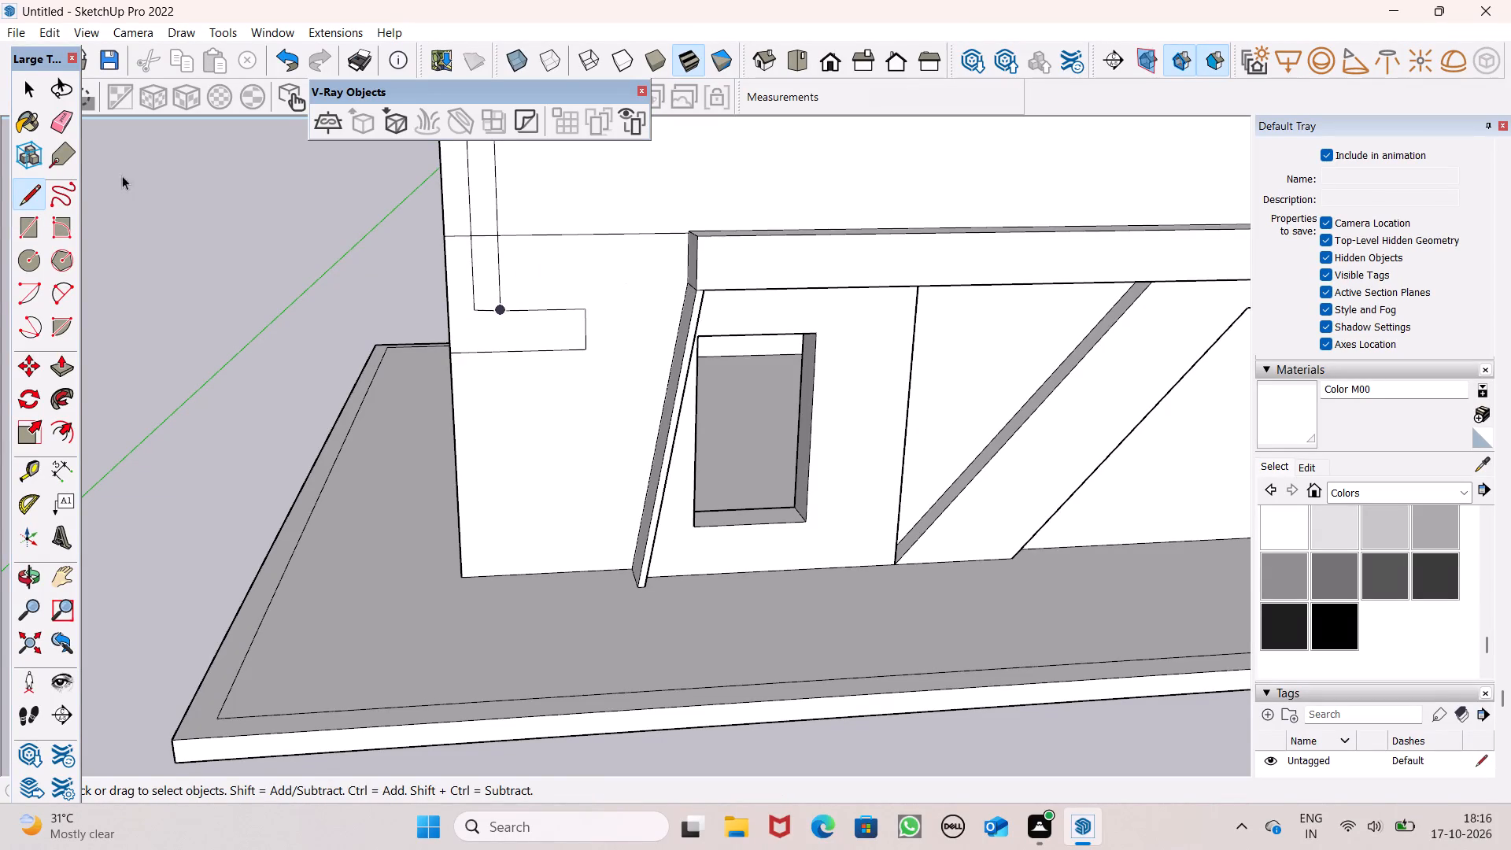
Erase both segments of the L-shaped outline's old vertical line, above and below the horizontal wall line, leaving the narrower strip.
left_click(70, 108)
left_click_drag(477, 200, 501, 194)
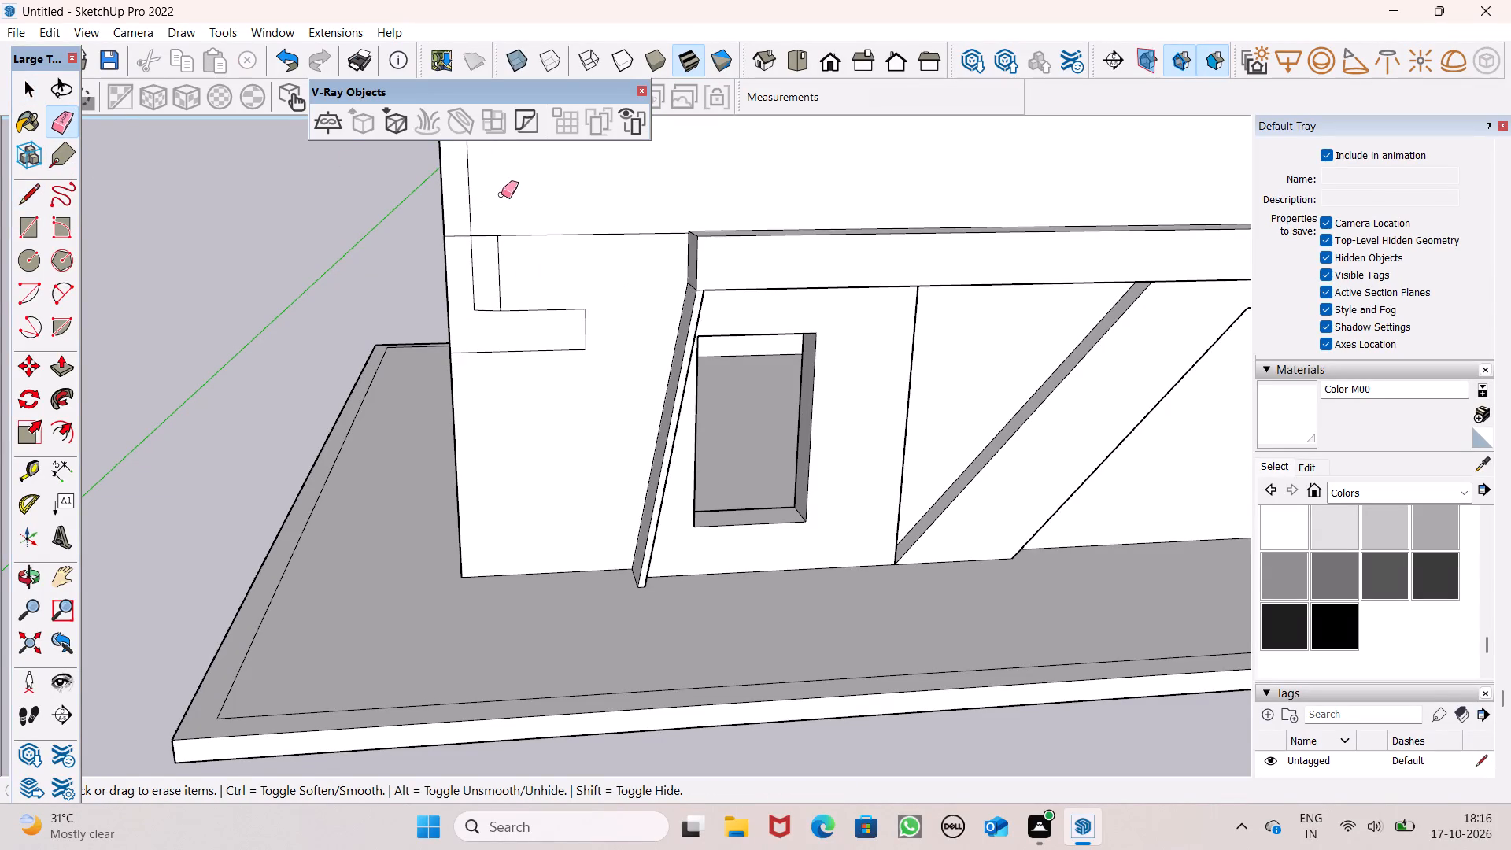
left_click_drag(506, 260, 492, 268)
Examine the front façade with the narrowed L-shaped outline from a distance and from different heights.
scroll(658, 268, "down", 5)
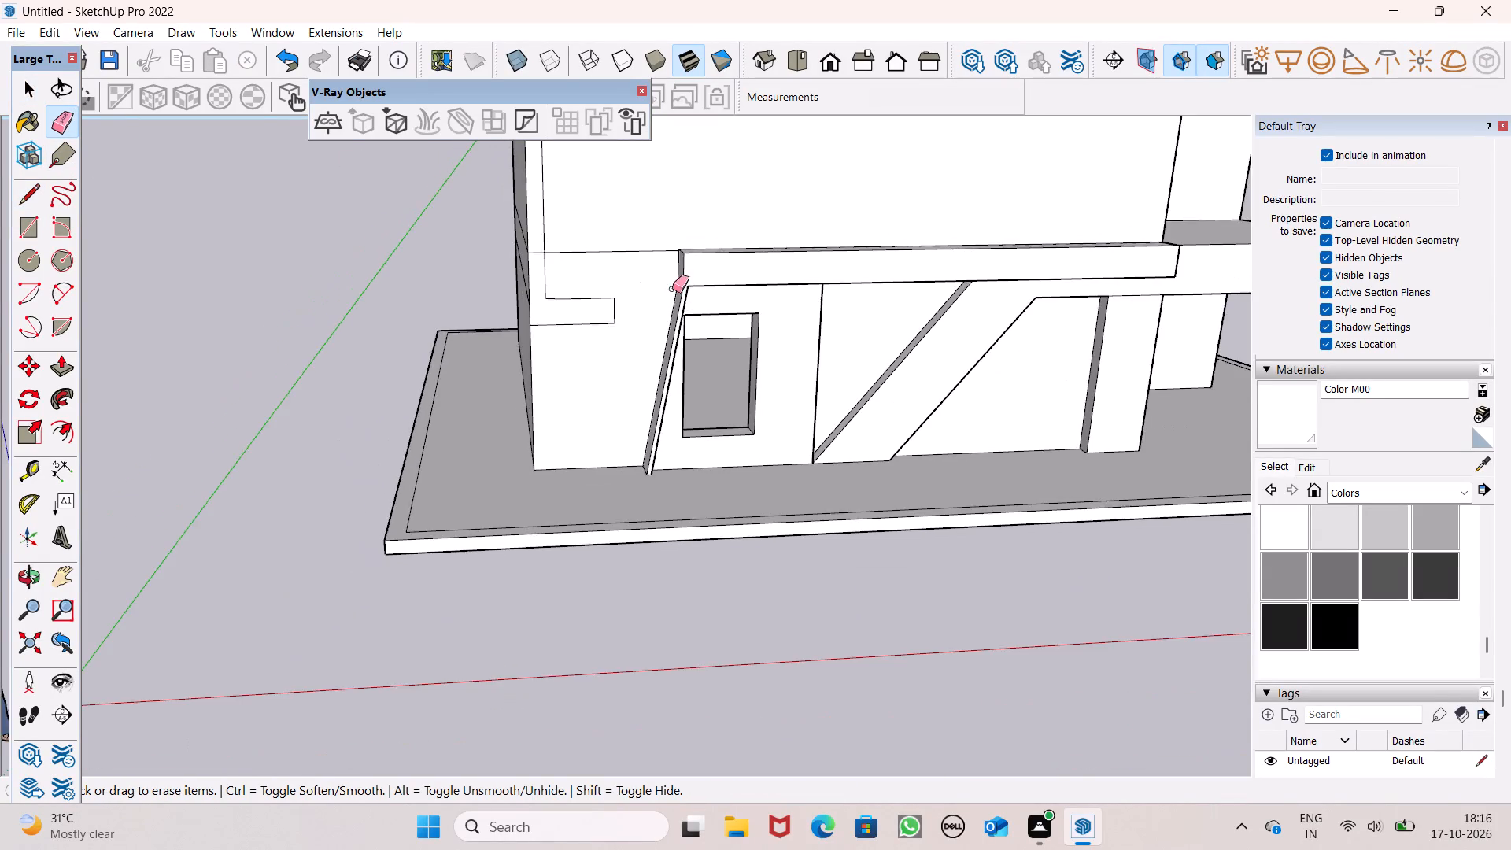
scroll(685, 299, "down", 7)
middle_click_drag(685, 331, 588, 325)
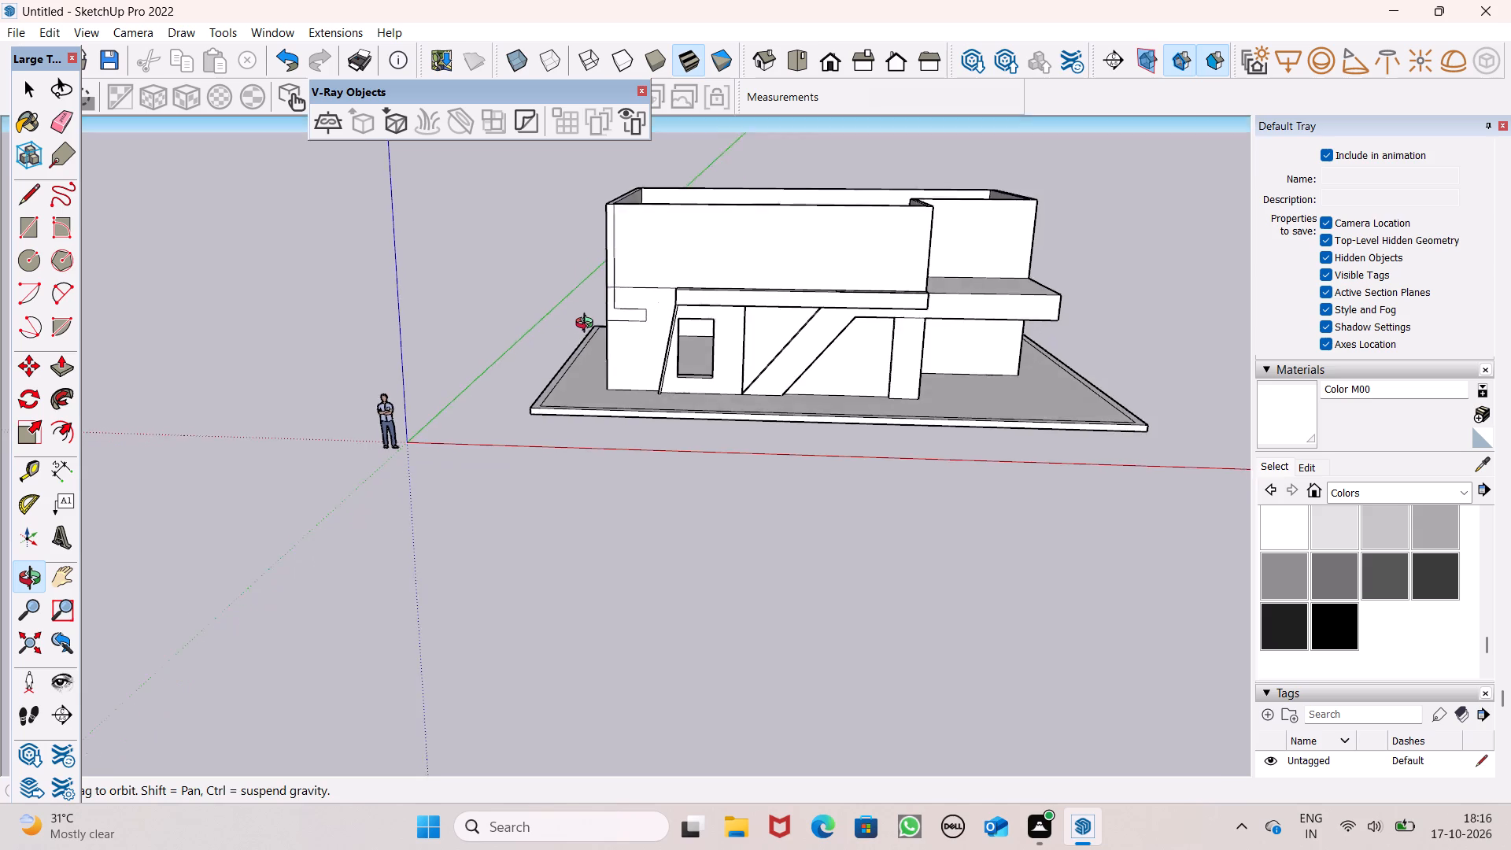
middle_click_drag(588, 325, 597, 301)
key("space")
scroll(619, 295, "down", 1)
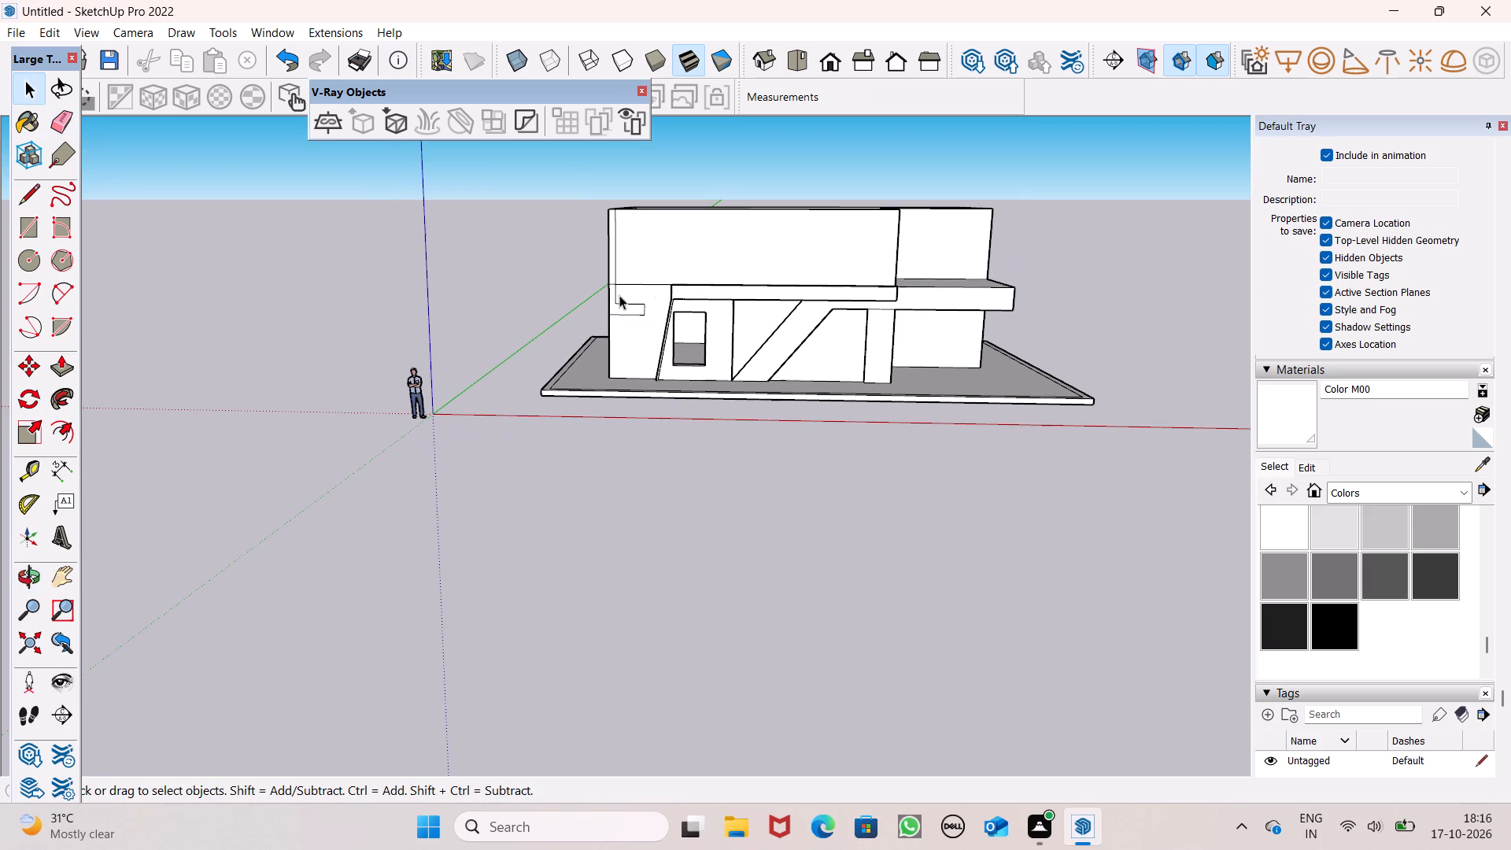
scroll(627, 283, "down", 8)
middle_click_drag(620, 291, 642, 220)
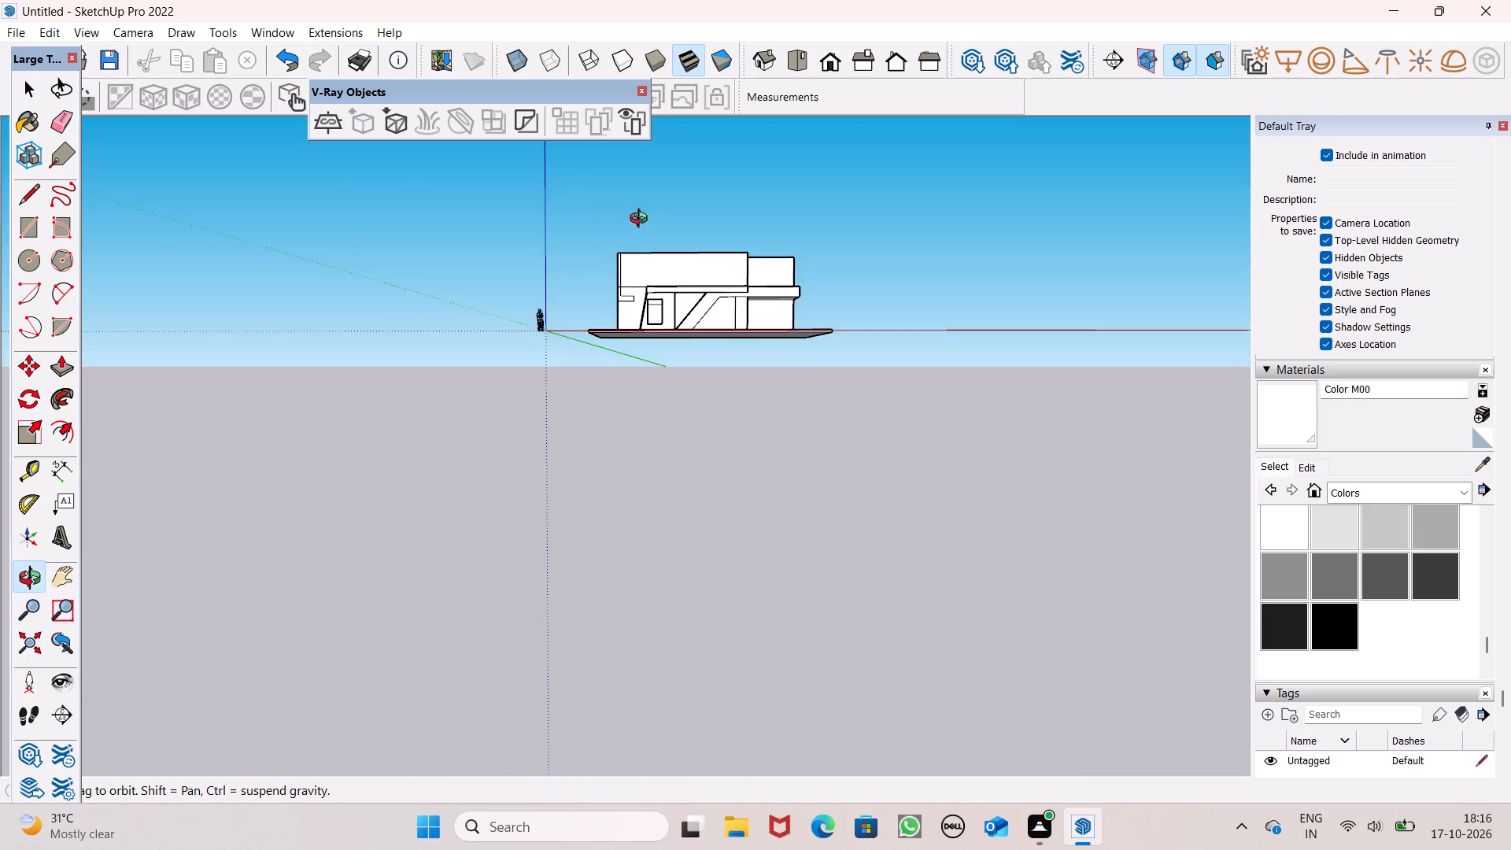
middle_click_drag(642, 220, 652, 300)
scroll(640, 261, "up", 8)
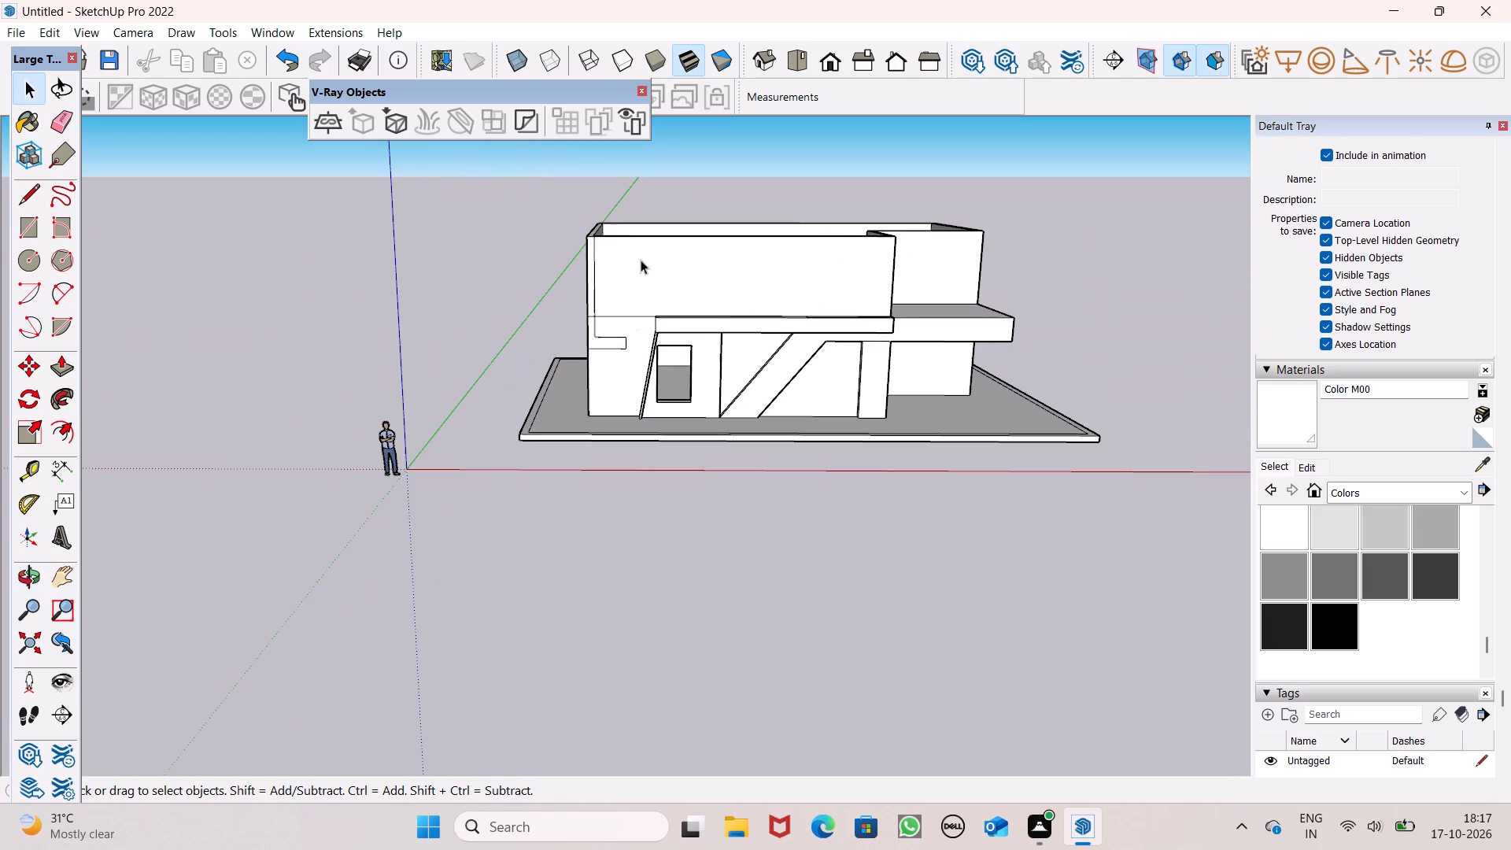
scroll(638, 264, "up", 2)
scroll(600, 305, "down", 3)
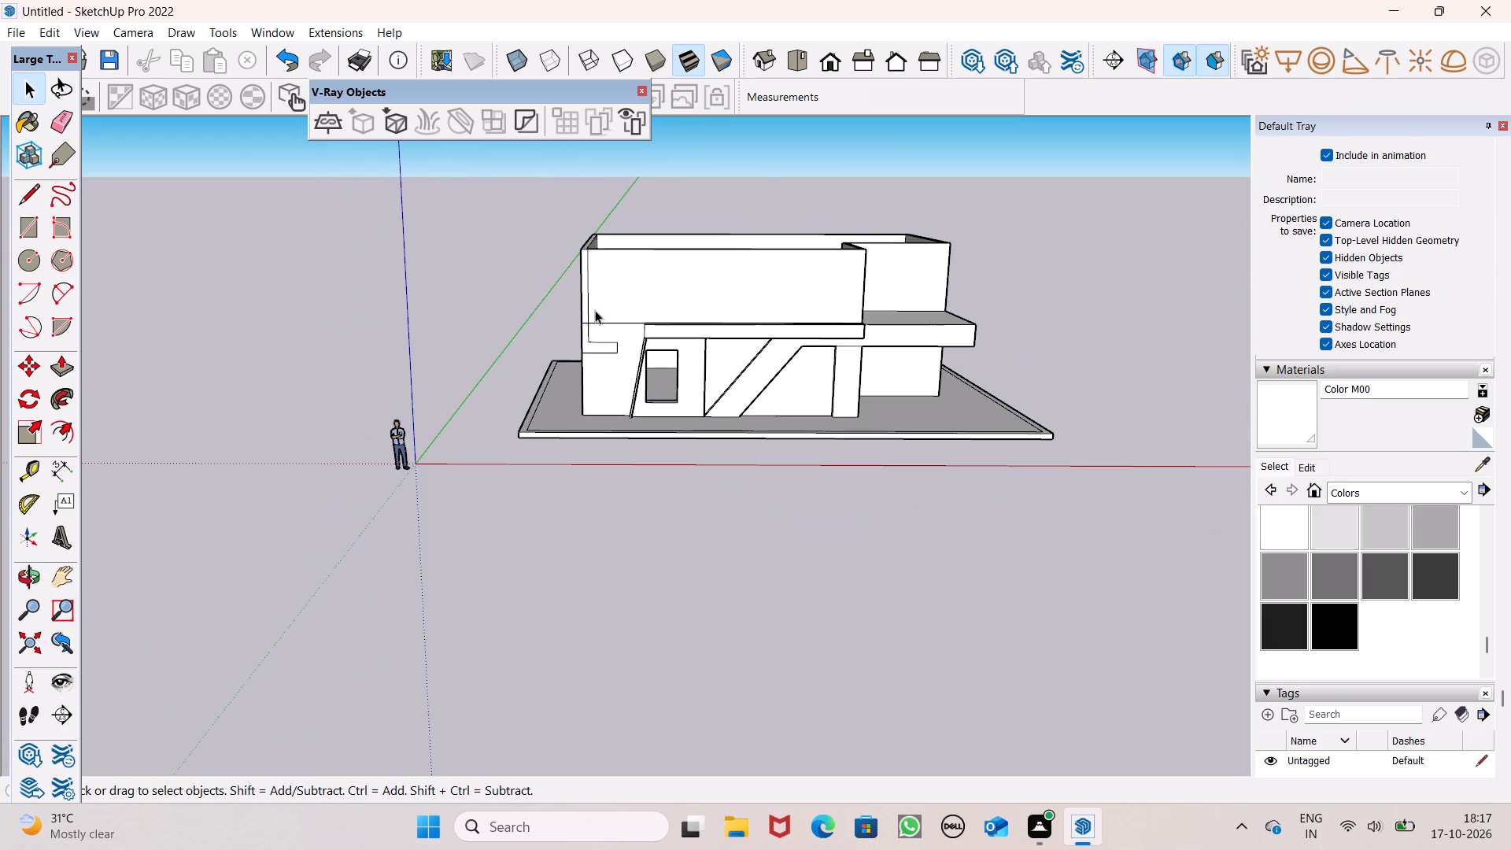
scroll(648, 349, "up", 3)
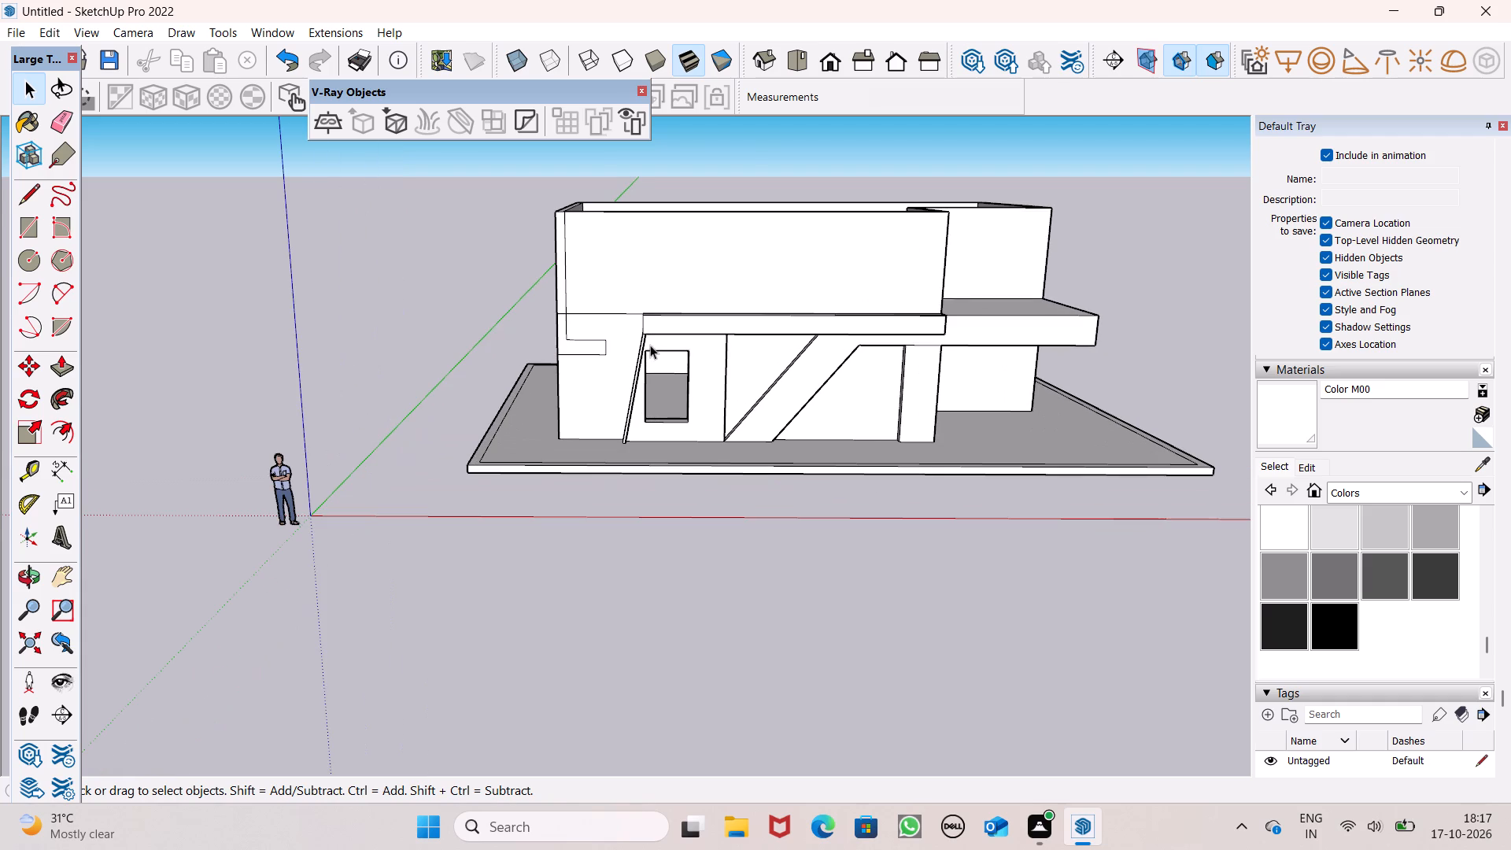
Examine the horizontal wall line beside the L-shaped outline, and the whole building with its open top and projecting slab.
left_click(57, 113)
scroll(477, 269, "up", 3)
scroll(616, 310, "up", 4)
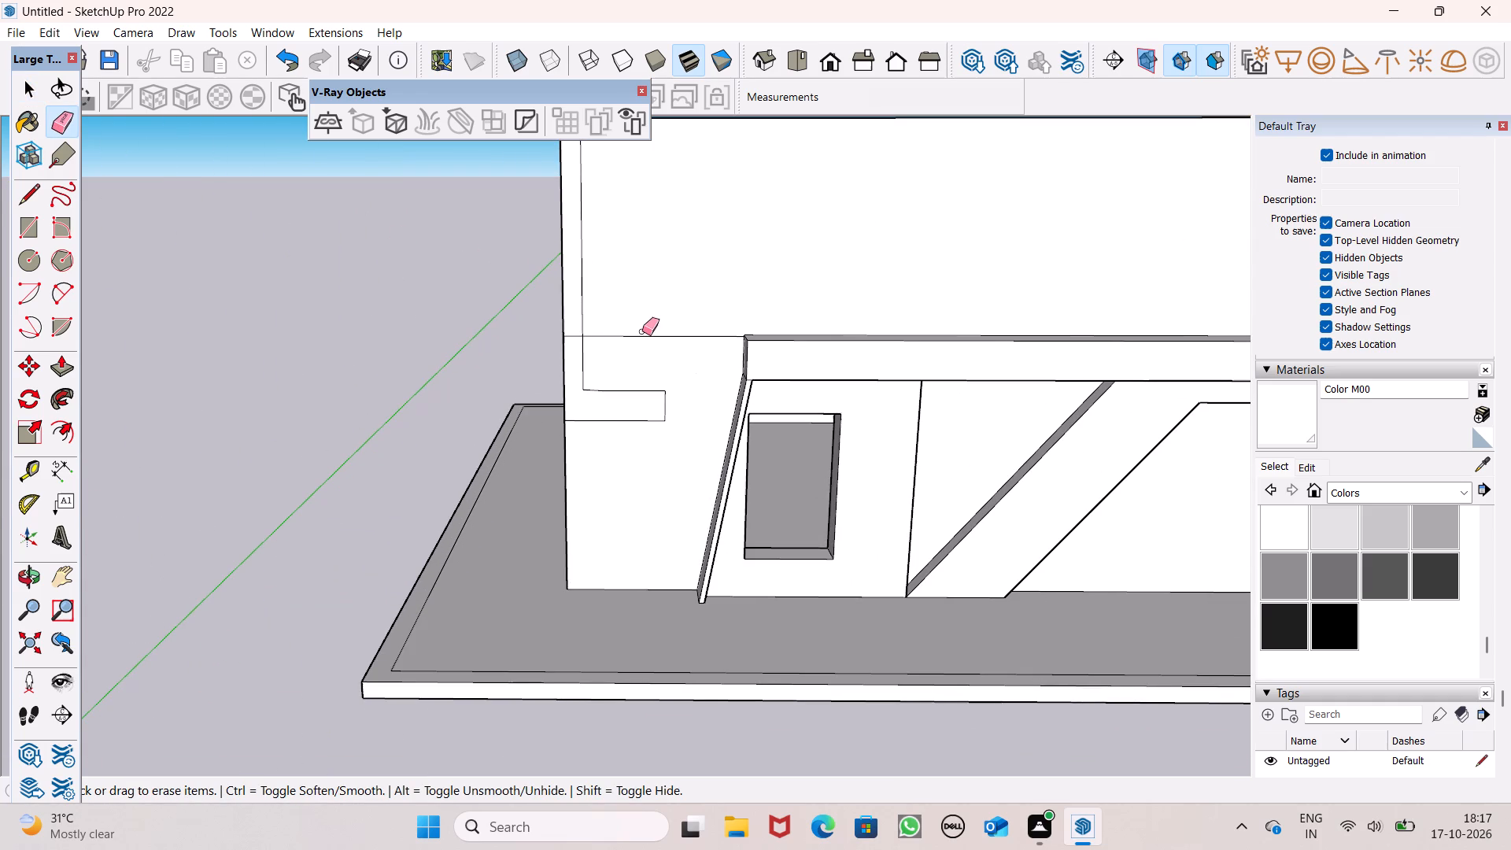
scroll(581, 382, "down", 7)
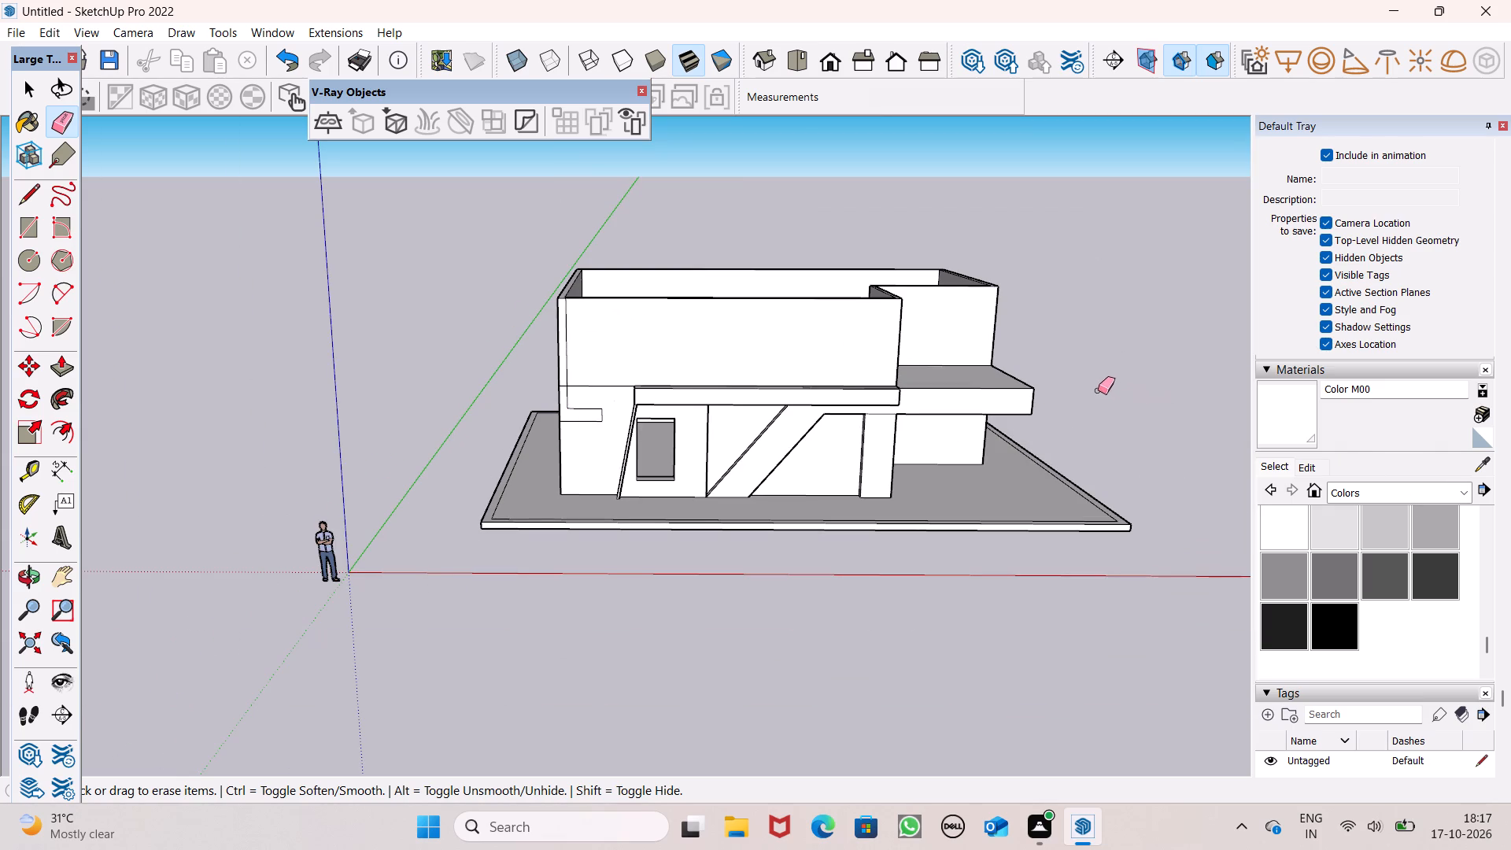
scroll(1026, 361, "down", 1)
middle_click_drag(937, 411, 945, 533)
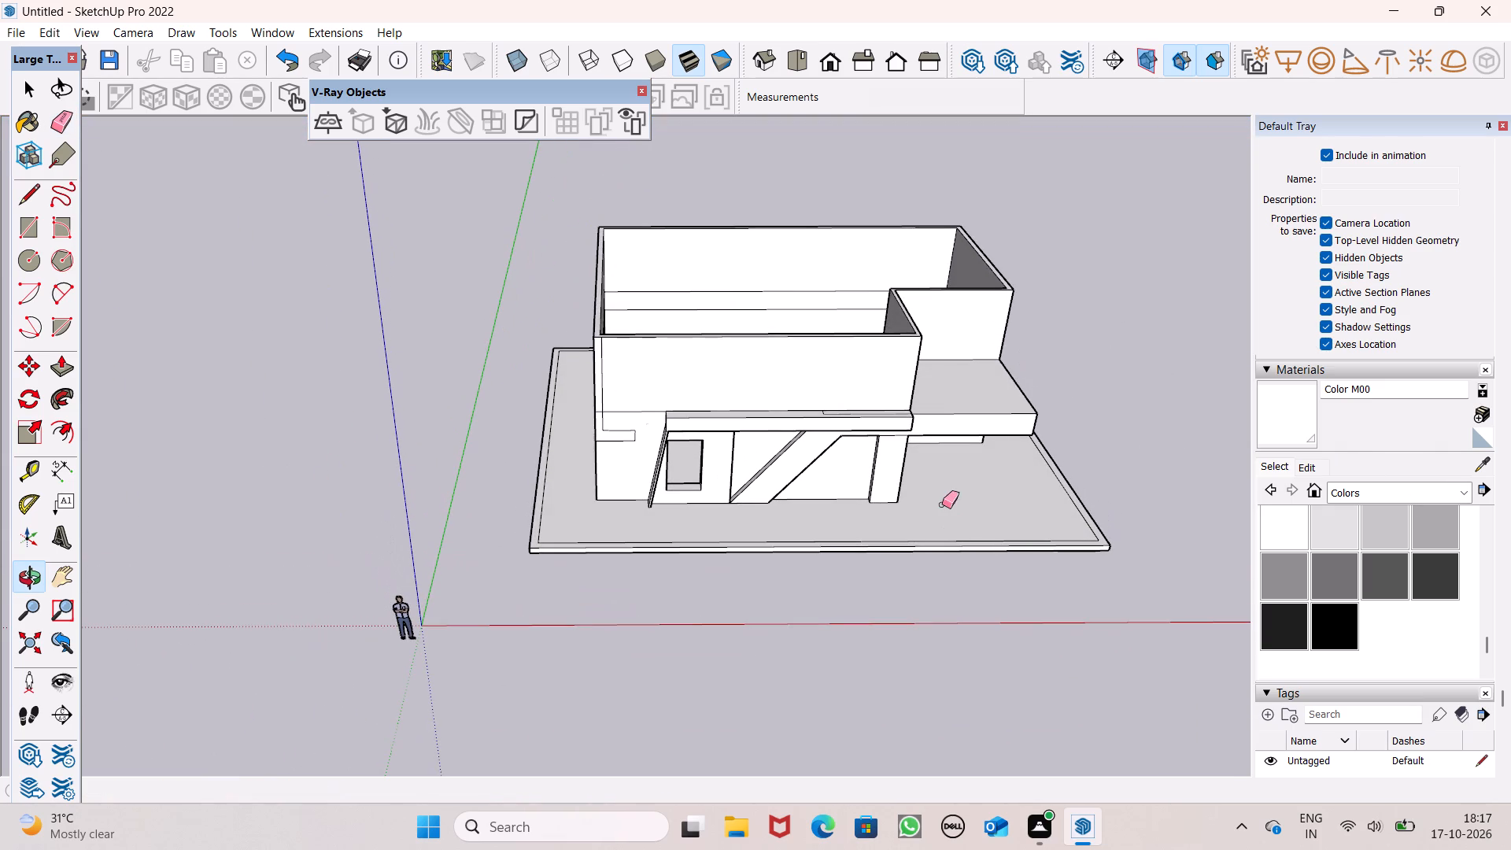
scroll(862, 412, "up", 6)
scroll(883, 379, "down", 2)
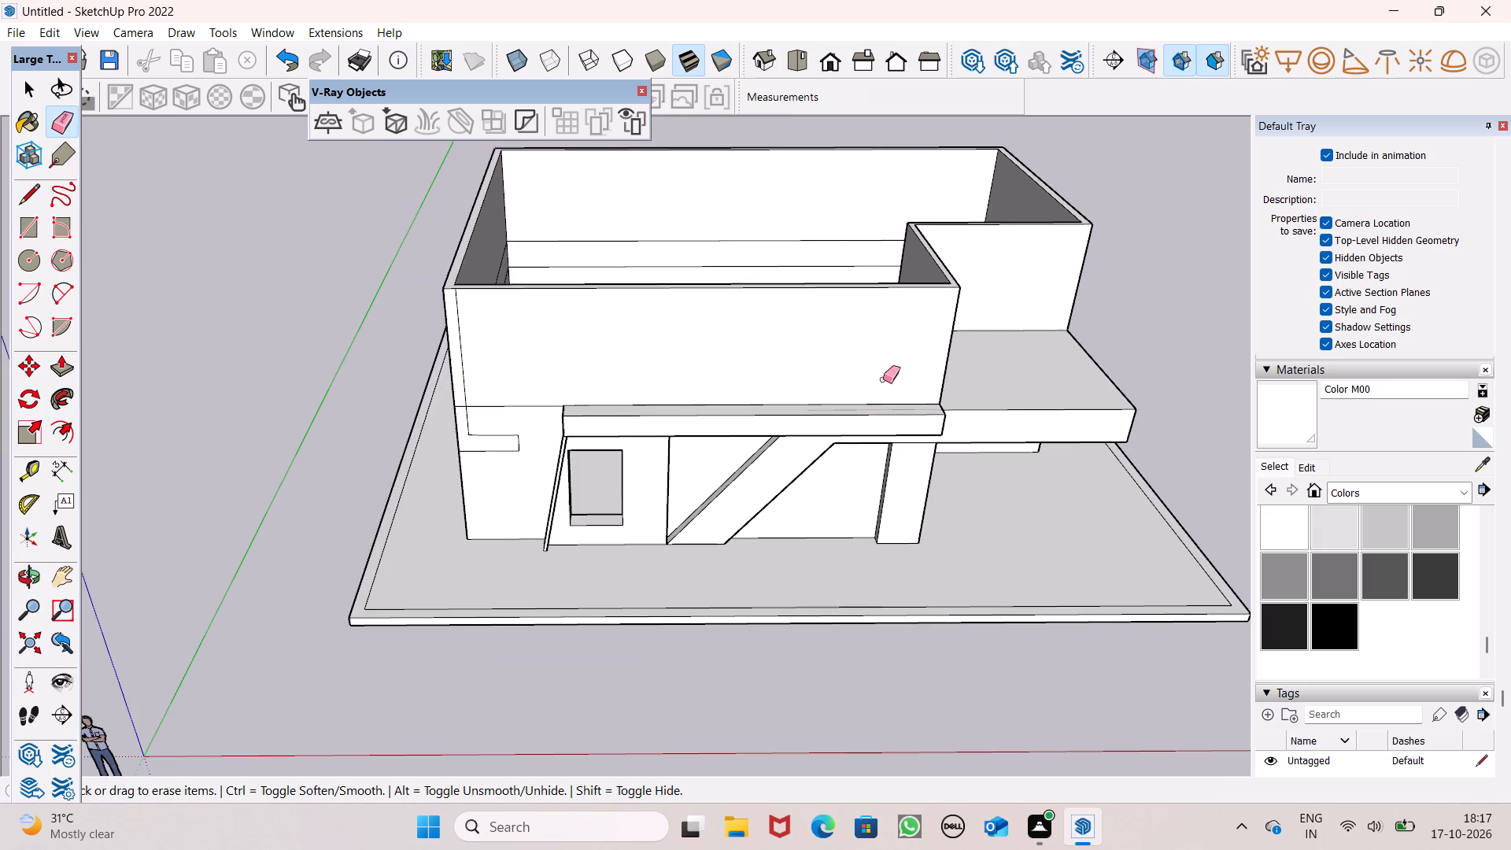
scroll(974, 364, "down", 3)
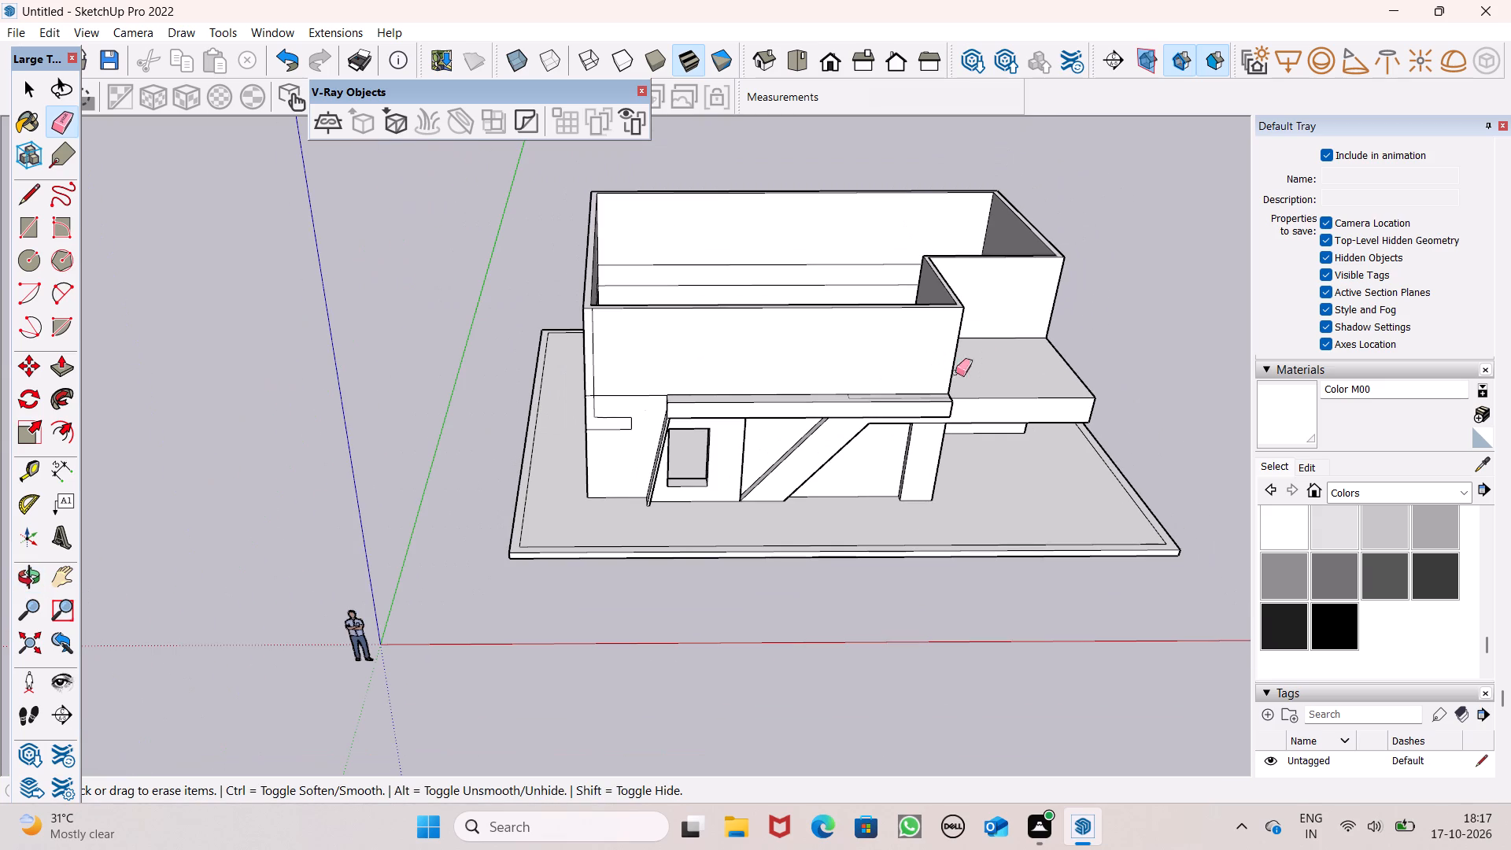
middle_click_drag(873, 396, 407, 501)
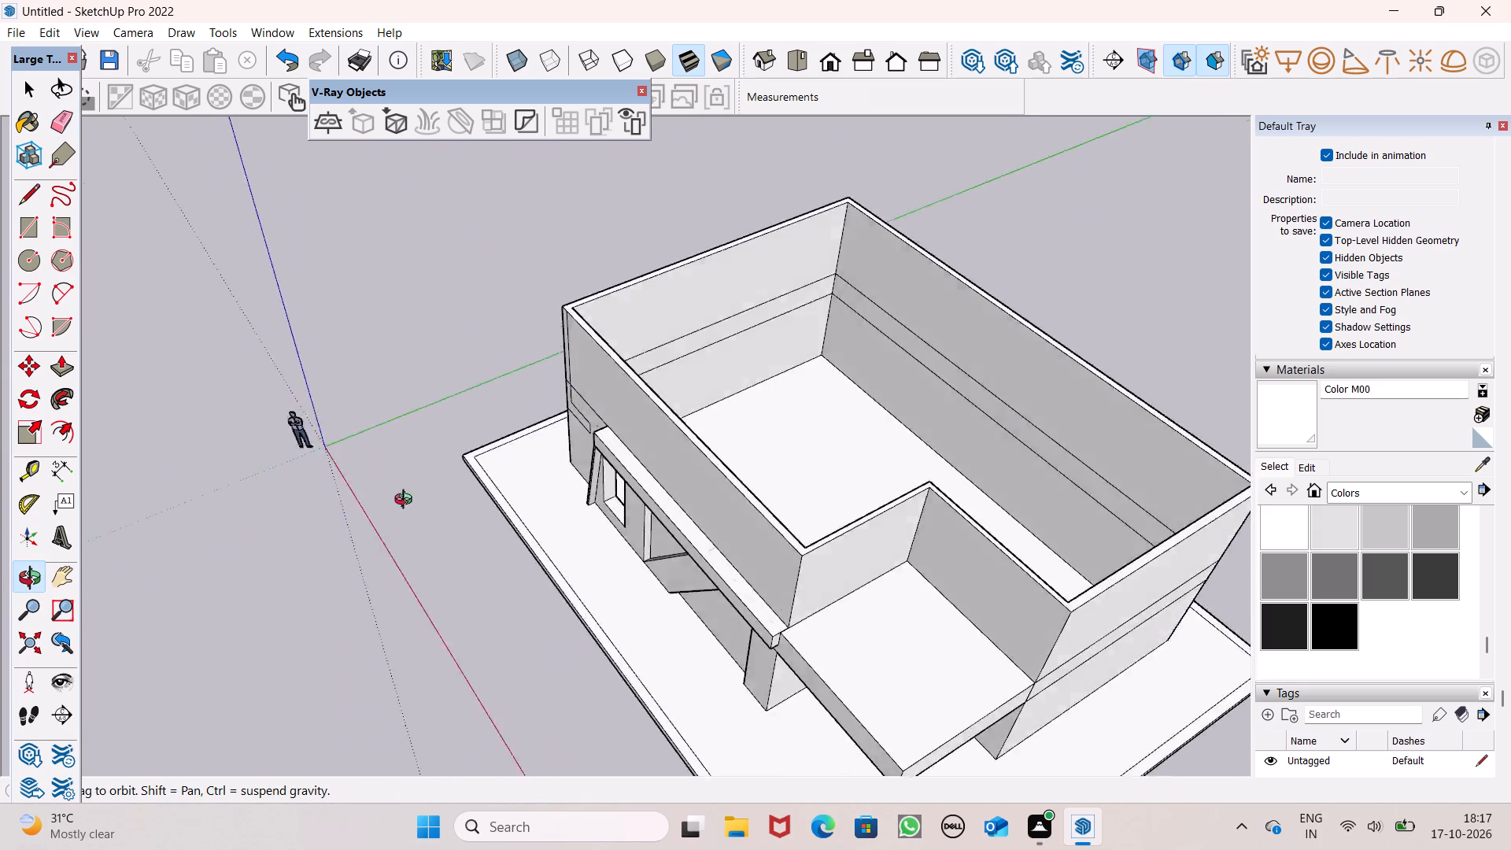
middle_click_drag(407, 501, 711, 346)
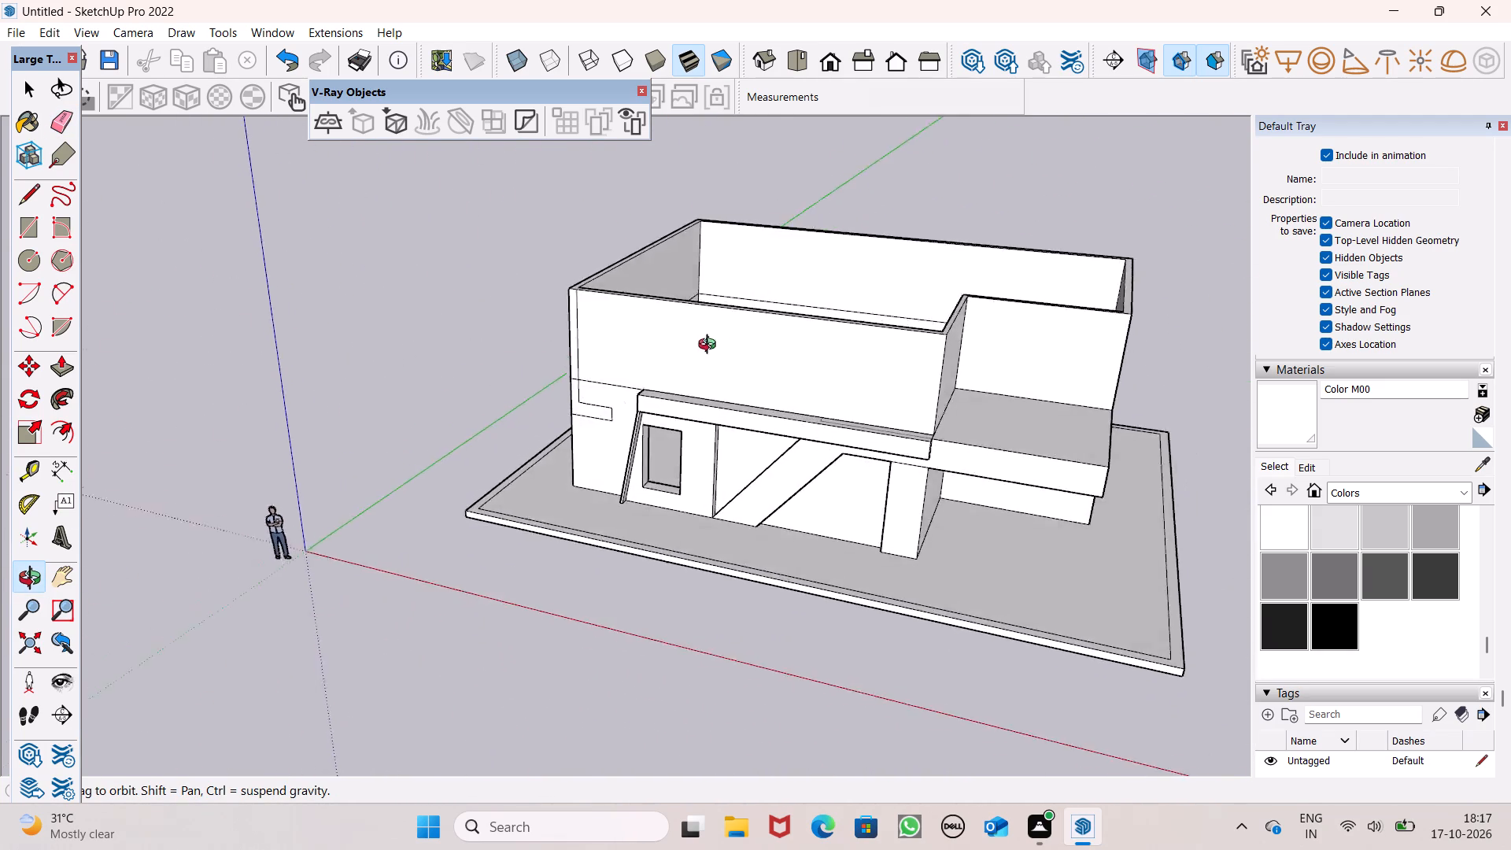
middle_click_drag(711, 346, 862, 342)
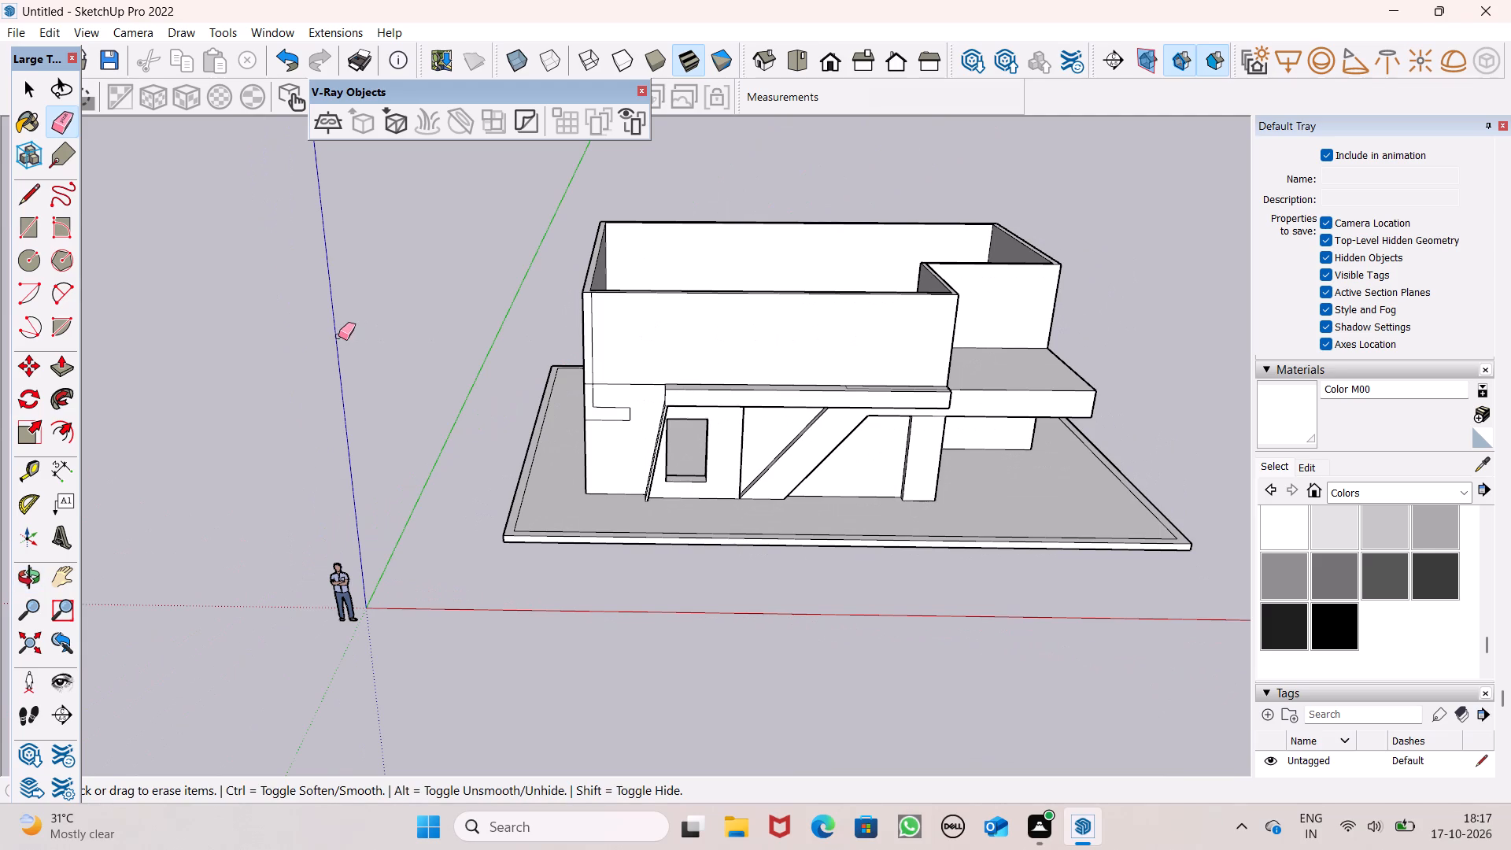
Extend the horizontal band's end face above the slanted fin outward by about 7 3/16" with Push/Pull.
left_click(36, 186)
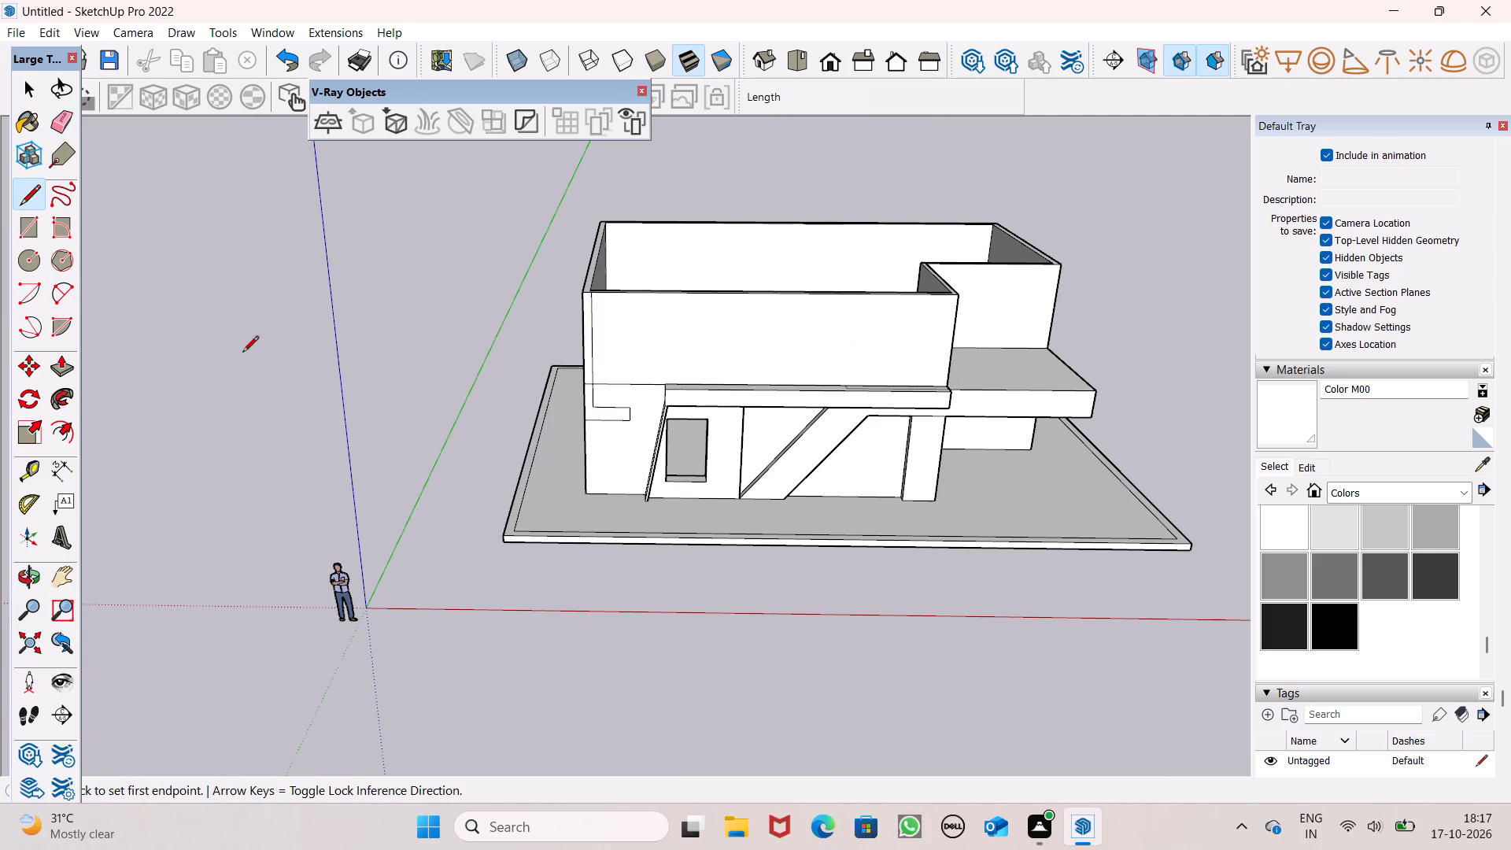
scroll(611, 390, "up", 7)
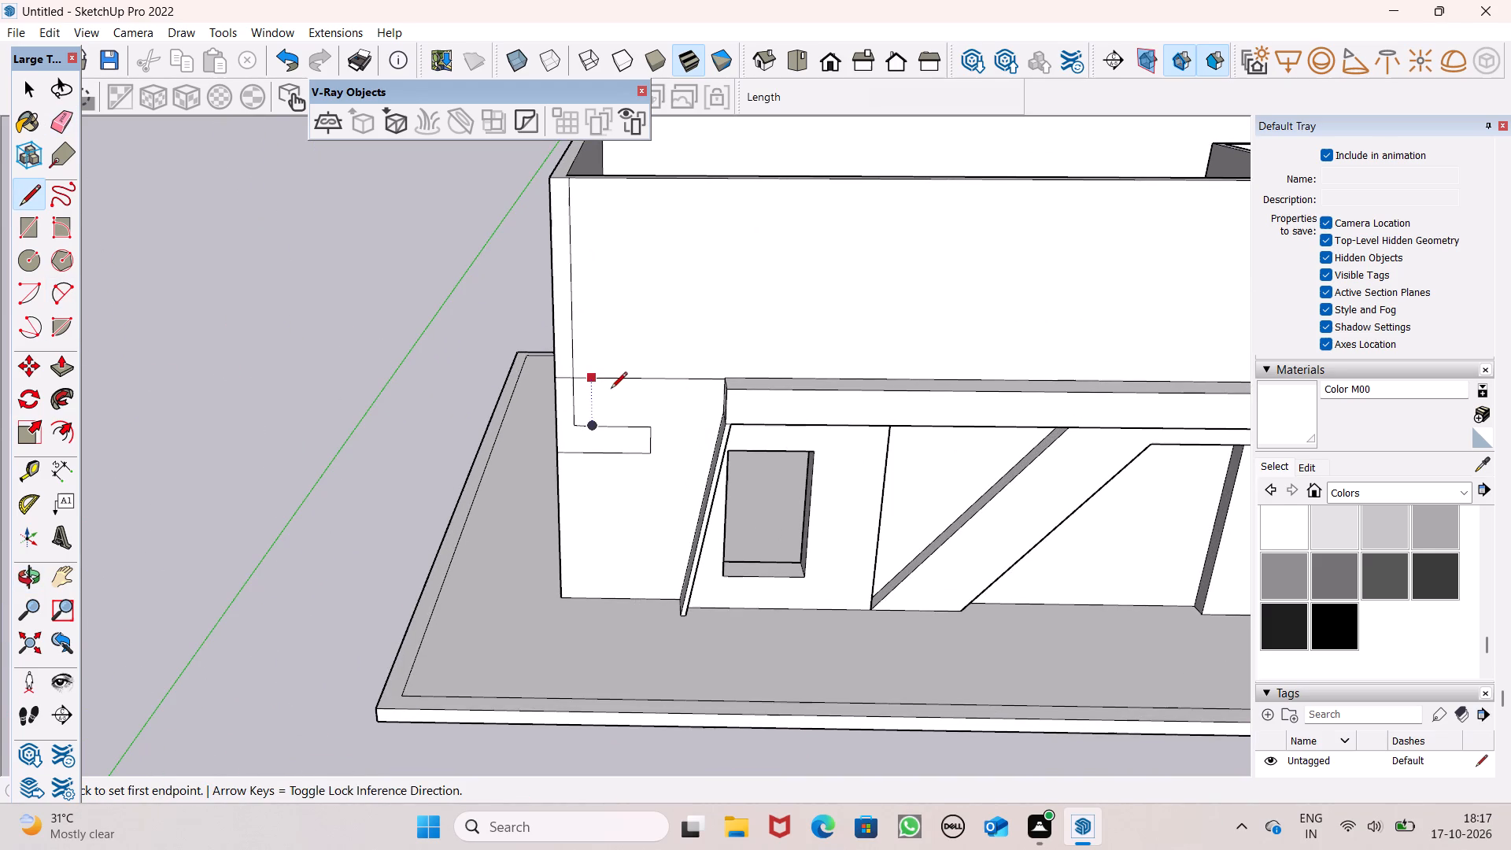
middle_click_drag(737, 422, 901, 394)
scroll(789, 379, "up", 1)
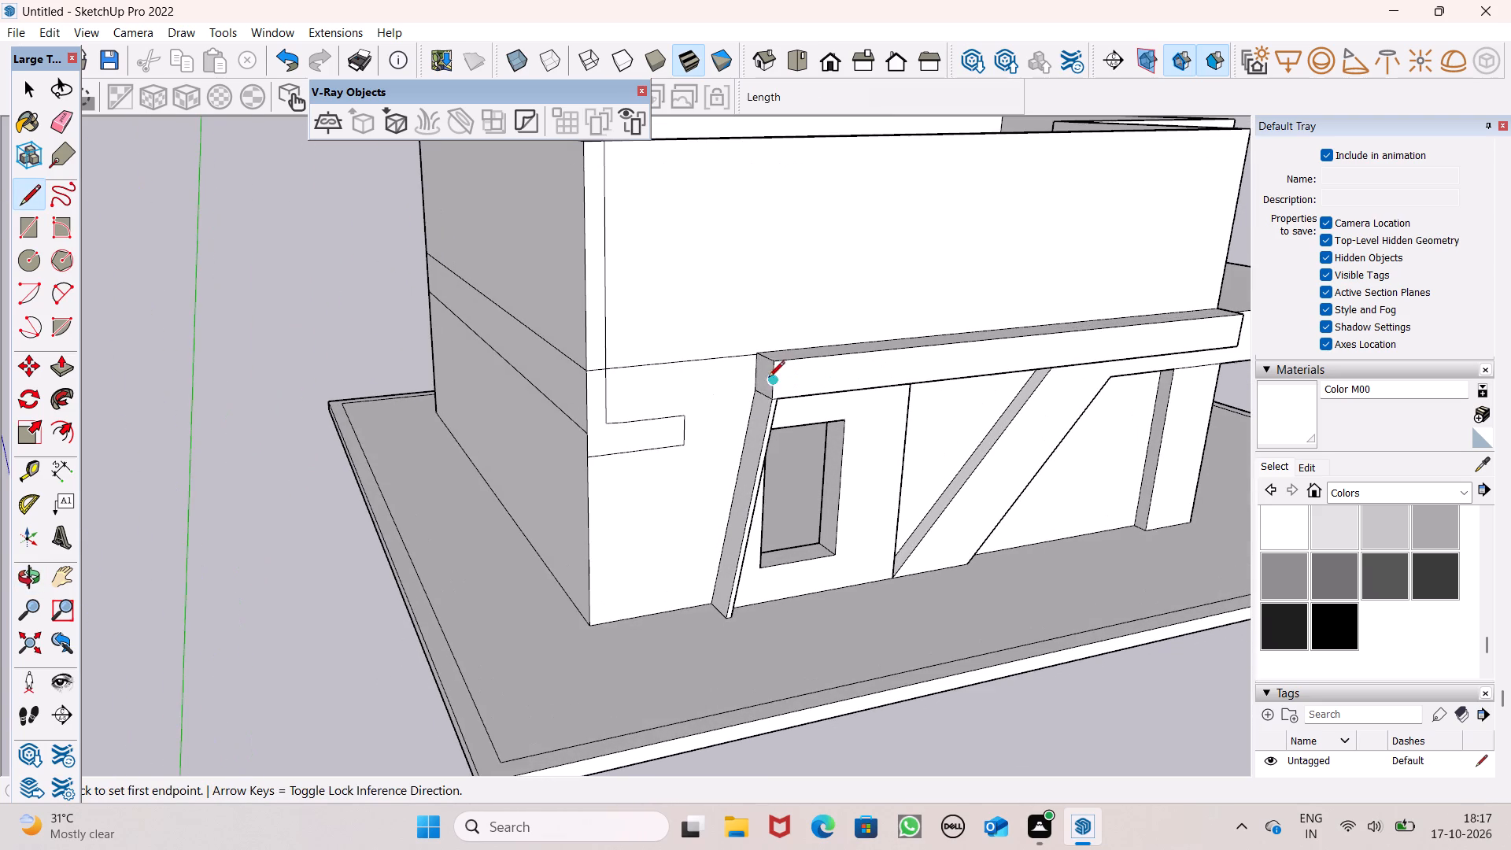
middle_click_drag(772, 413, 765, 422)
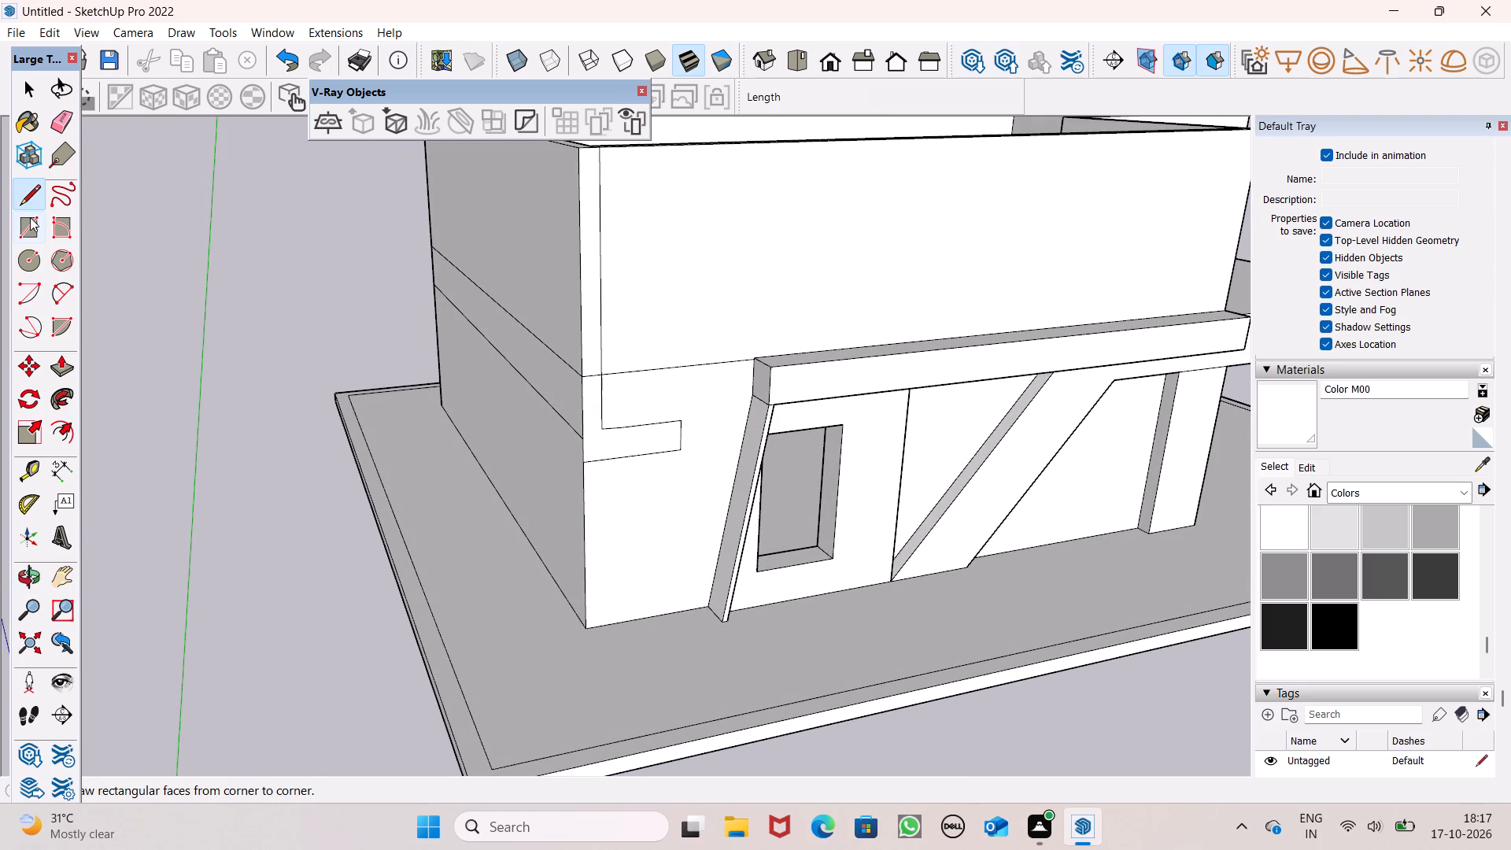
left_click(24, 233)
middle_click_drag(596, 421, 656, 432)
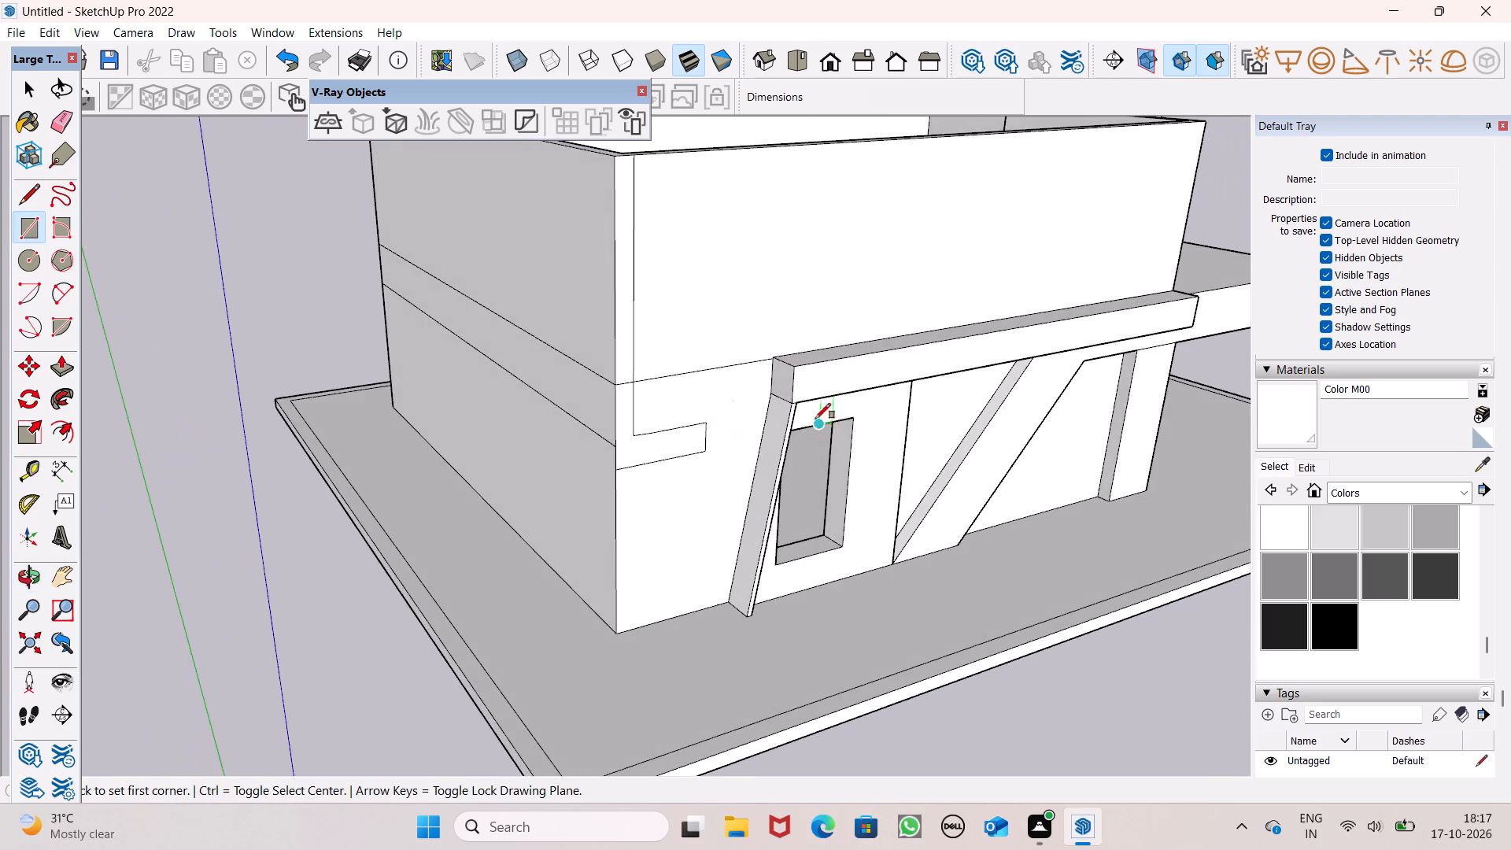
scroll(741, 387, "up", 5)
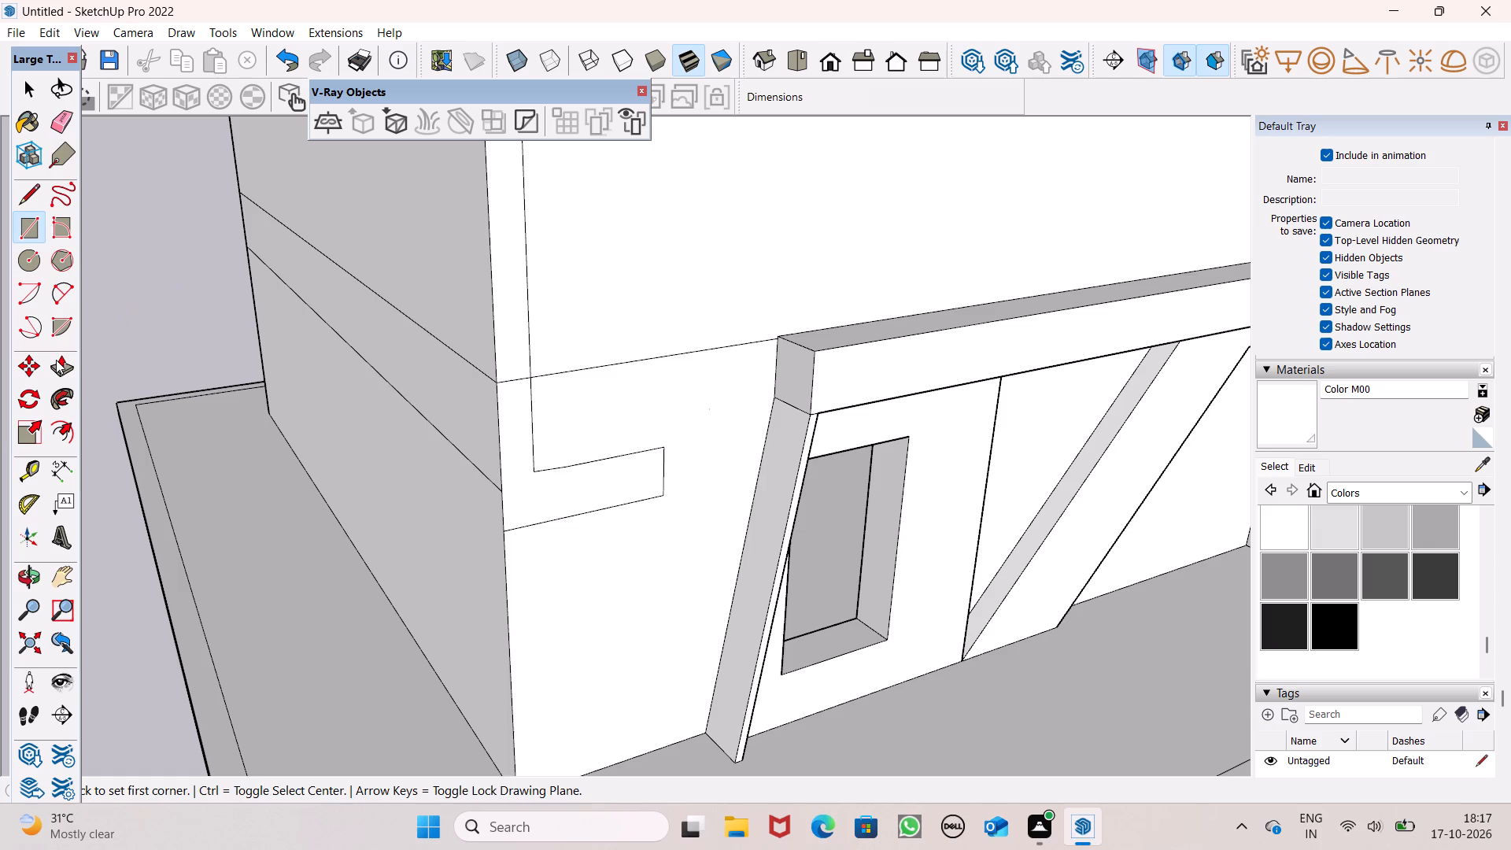
left_click(56, 360)
left_click_drag(793, 371, 778, 379)
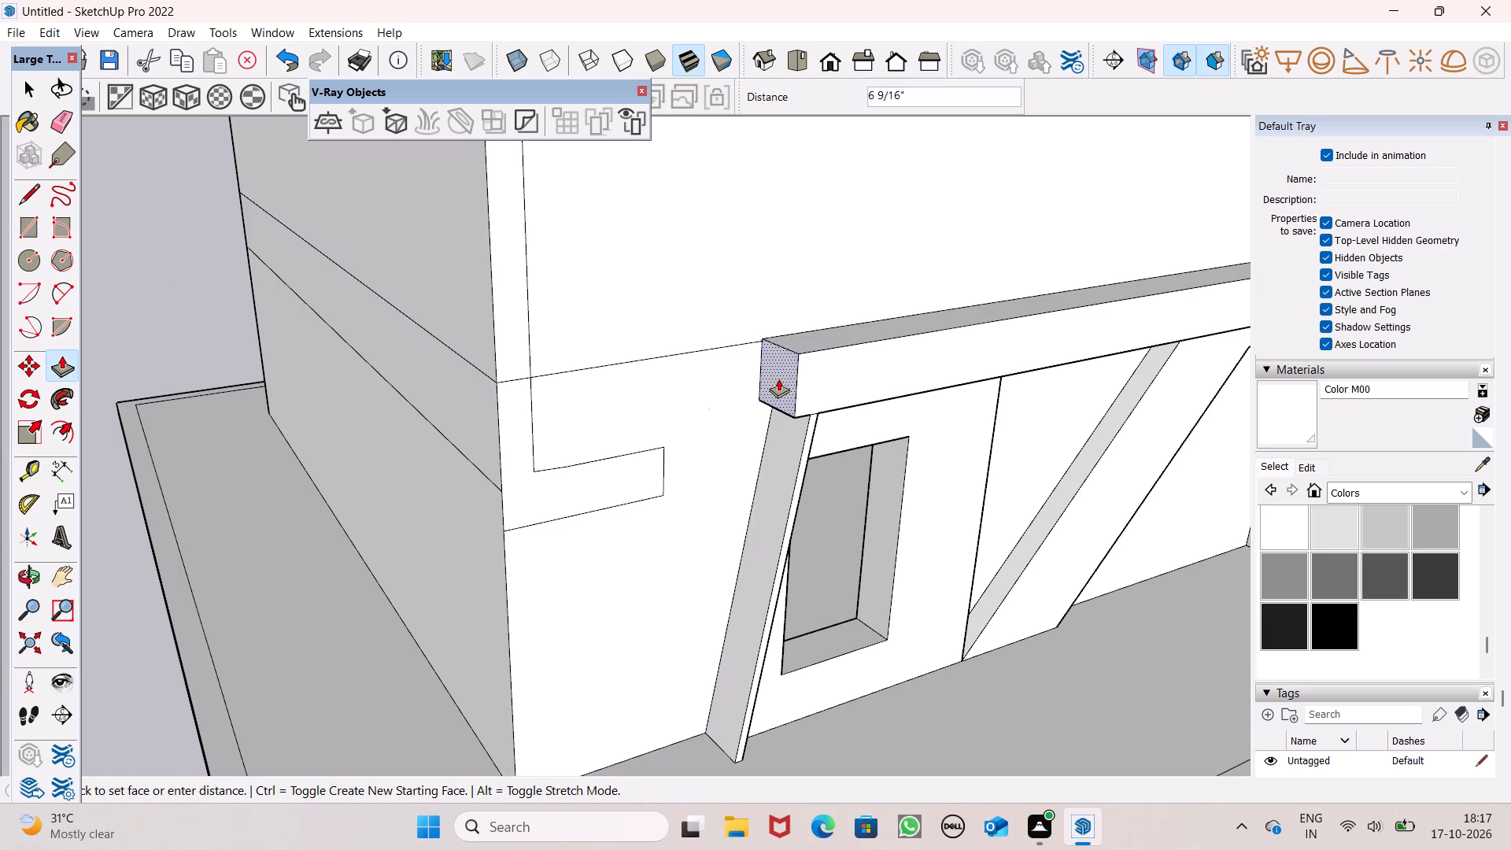
left_click_drag(778, 379, 777, 379)
Extend the same band end above the slanted fin outward by about another 5".
middle_click_drag(899, 434, 662, 493)
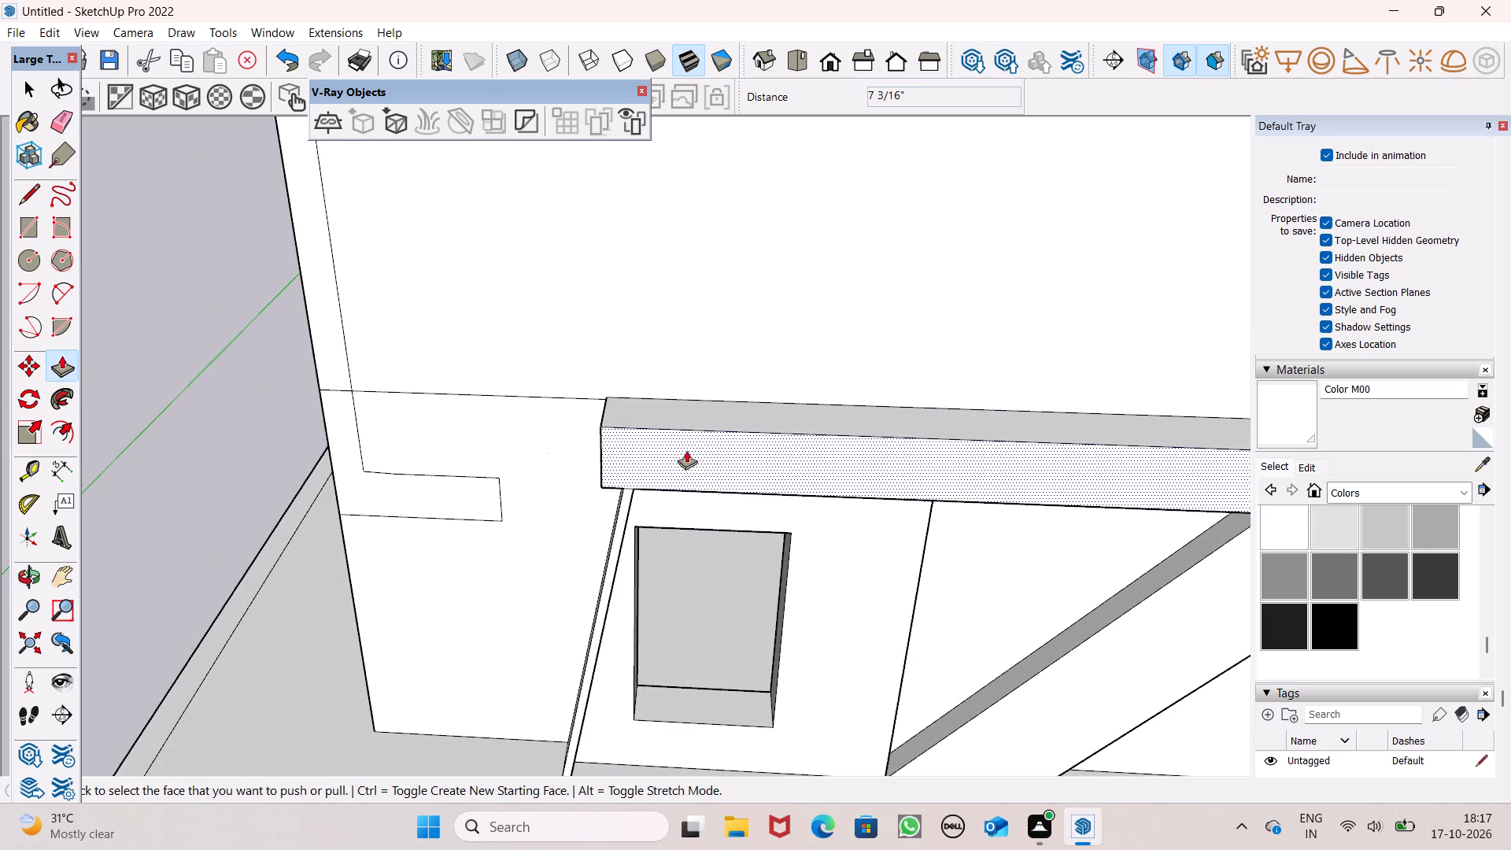
middle_click_drag(626, 473, 796, 474)
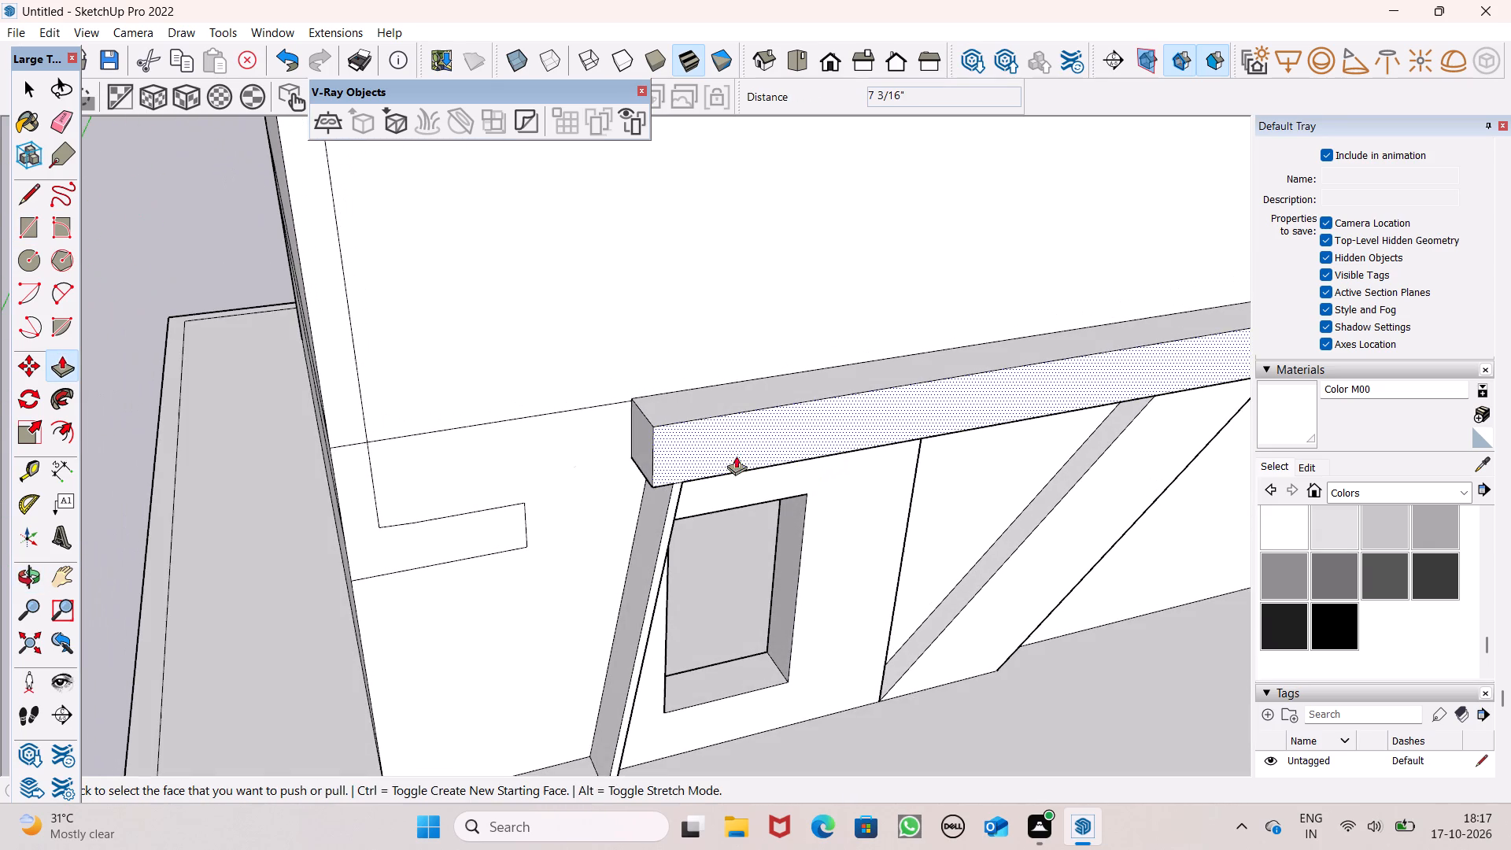
left_click_drag(646, 441, 633, 451)
Draw a line about 1' 8 5/8" long across the band's top face, close to its end above the slanted fin.
middle_click_drag(837, 439, 752, 448)
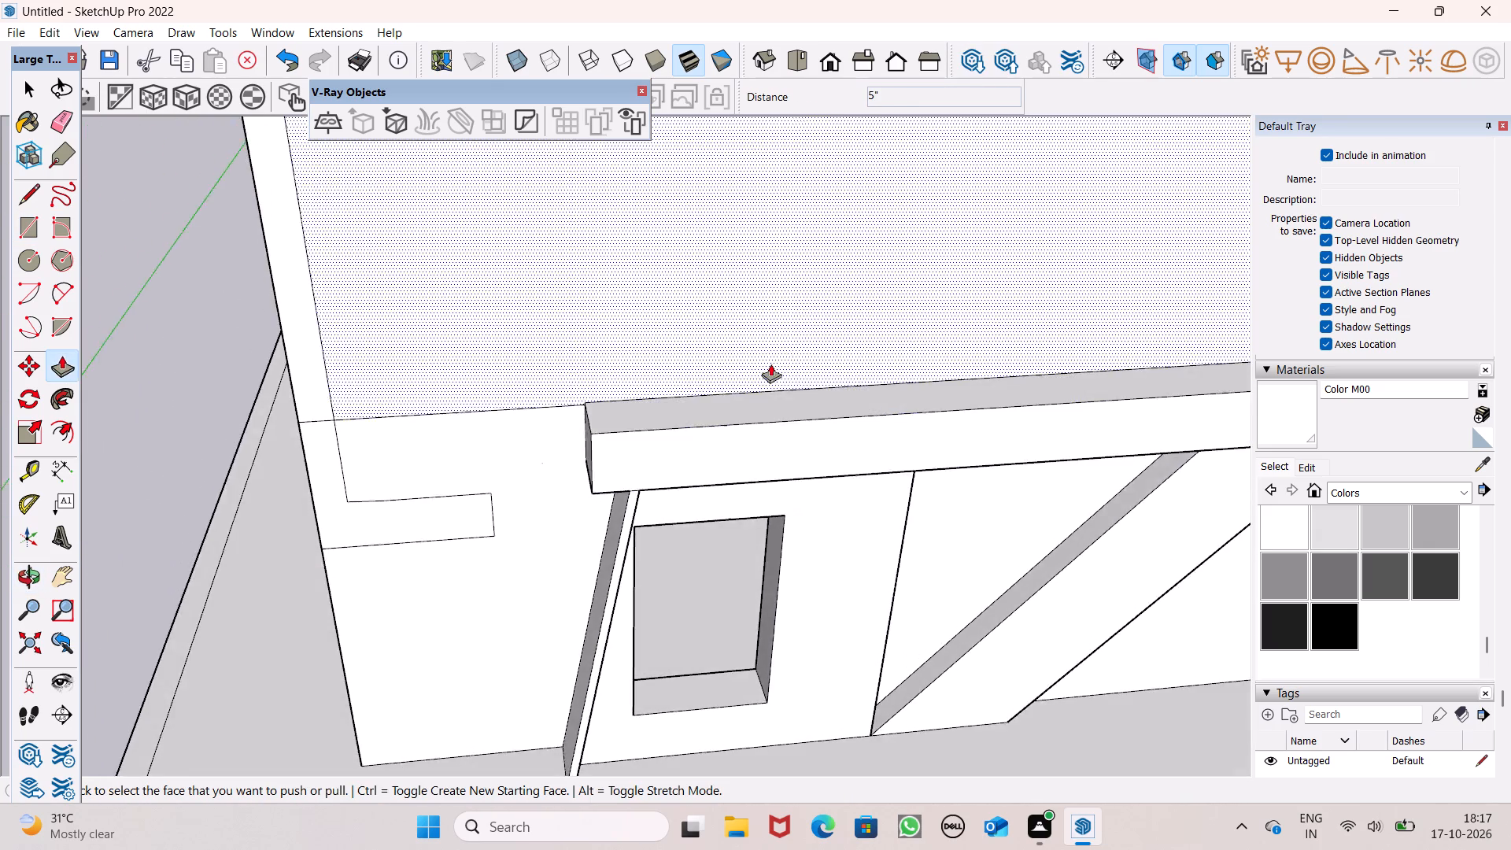
scroll(805, 361, "down", 6)
left_click(22, 193)
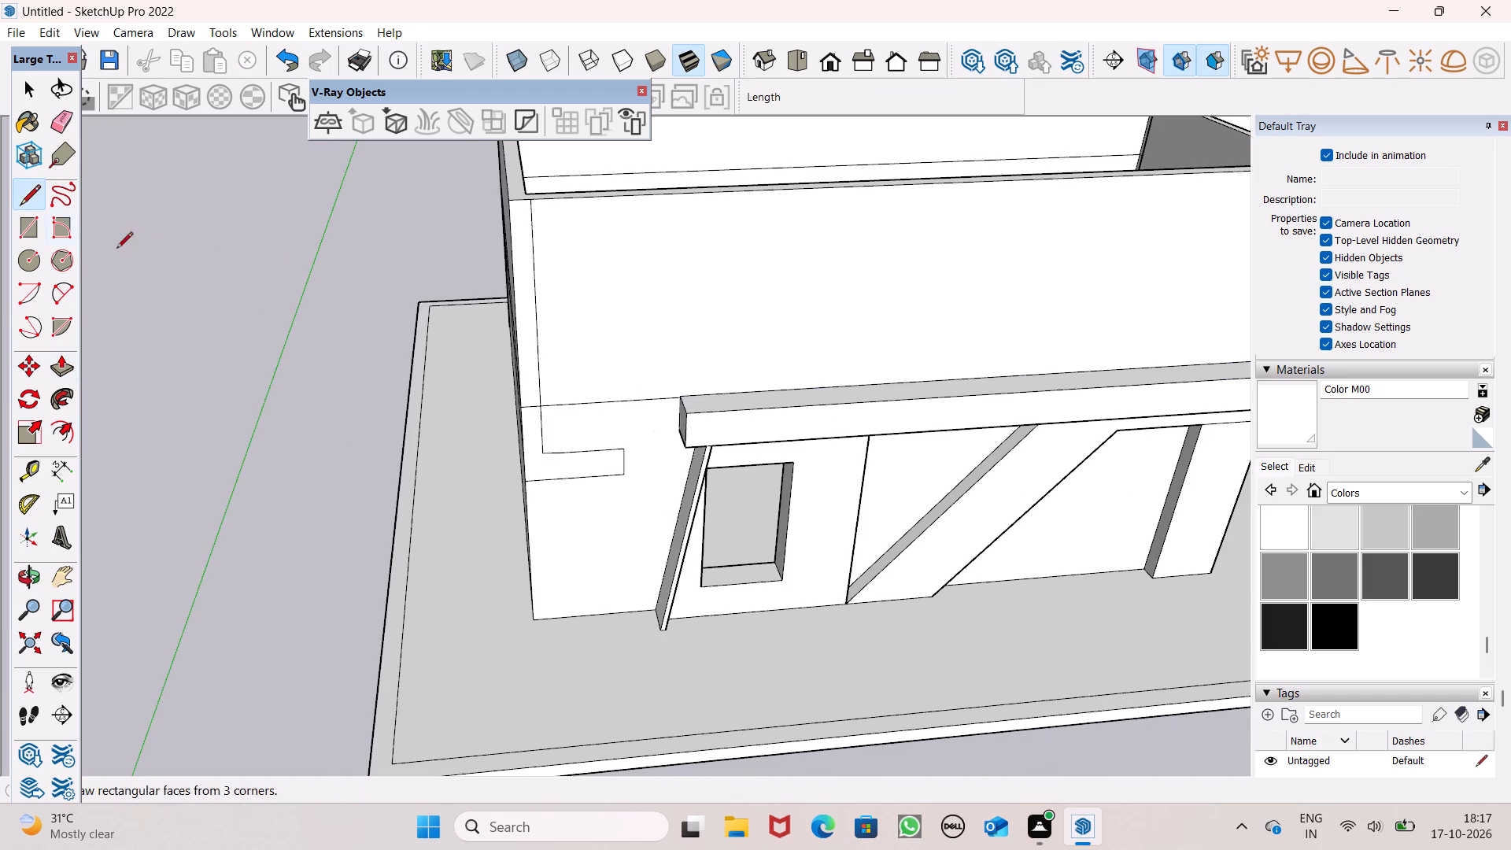
scroll(763, 374, "down", 3)
middle_click_drag(872, 422, 787, 572)
scroll(748, 512, "up", 7)
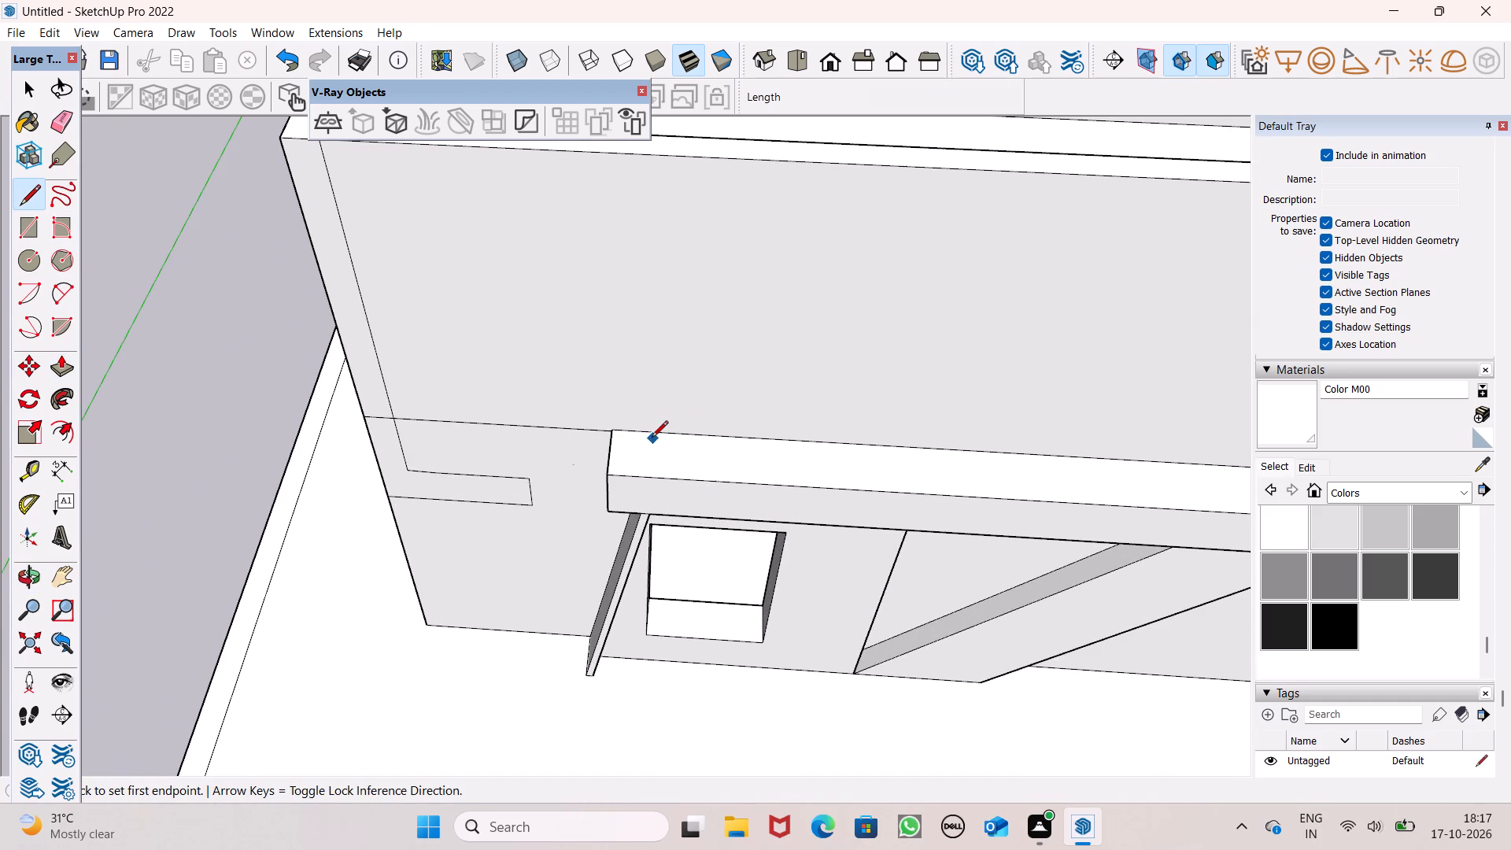
left_click(640, 428)
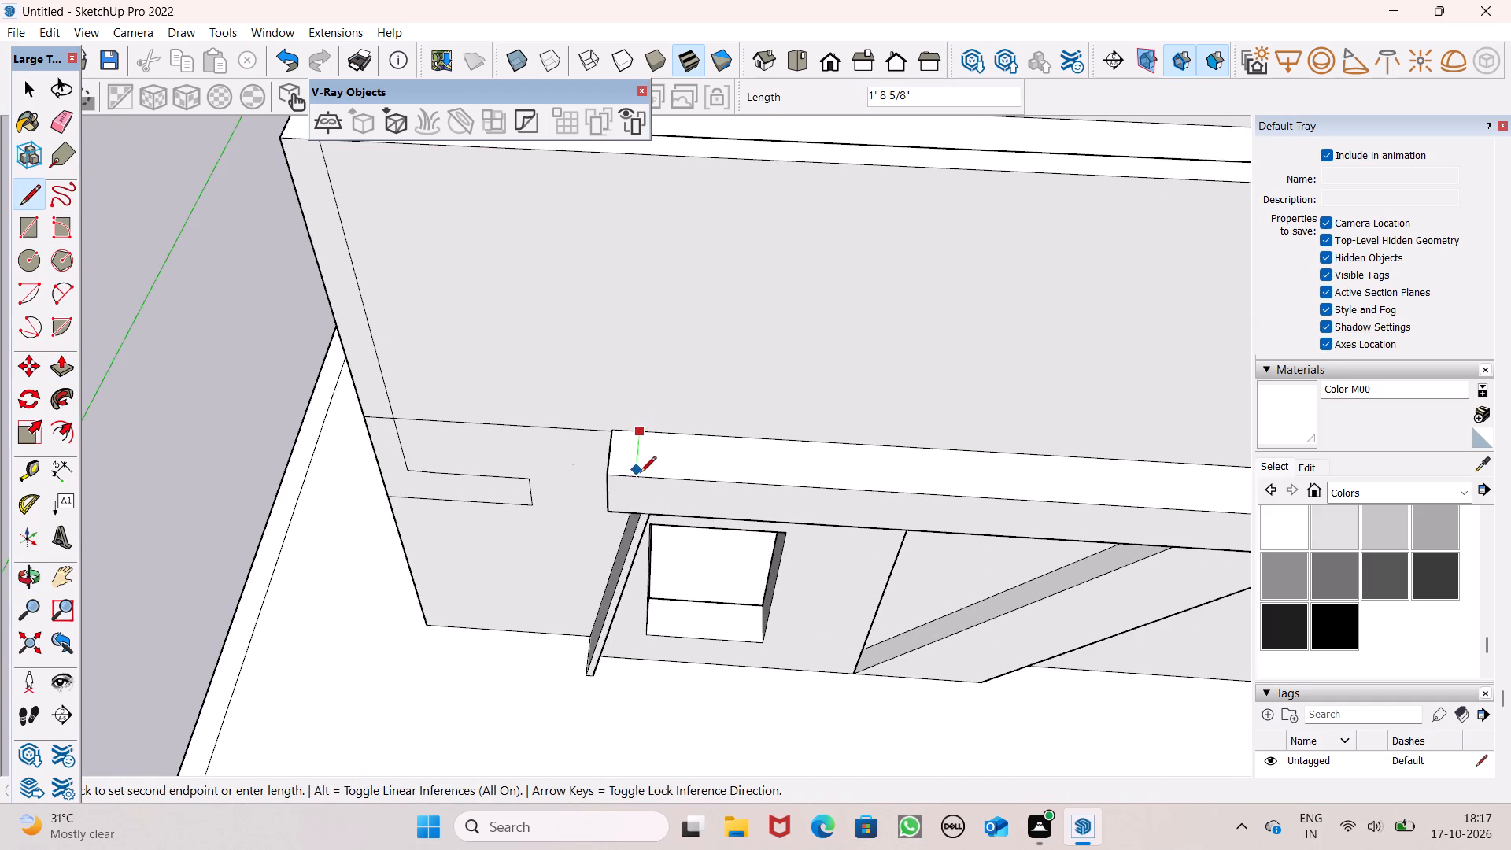
left_click(637, 479)
key("space")
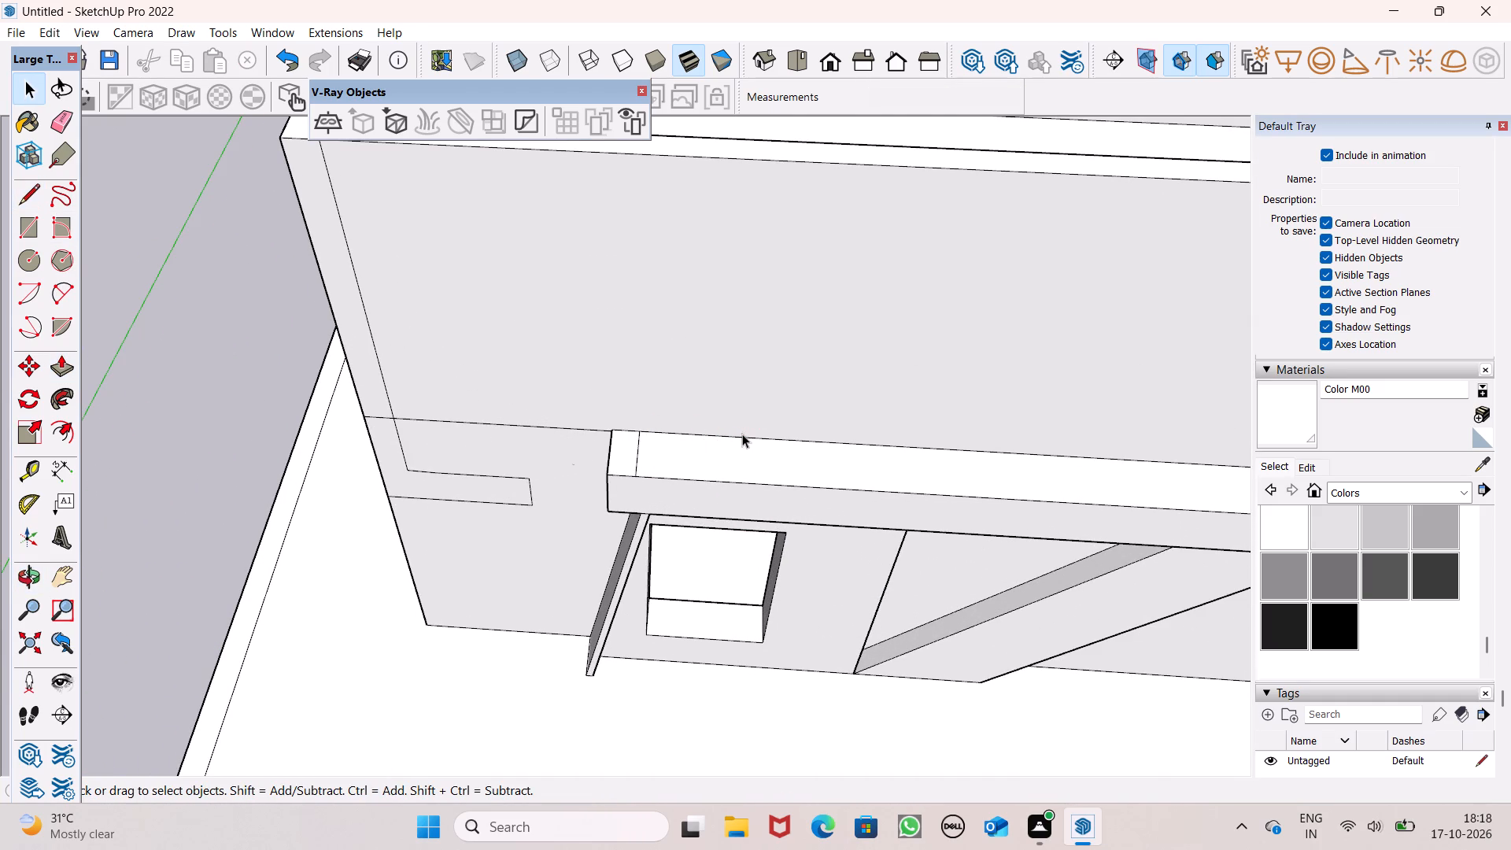
Raise the small end section of the band's top face about 9' 11 3/16" up to the top of the front wall.
scroll(742, 434, "down", 9)
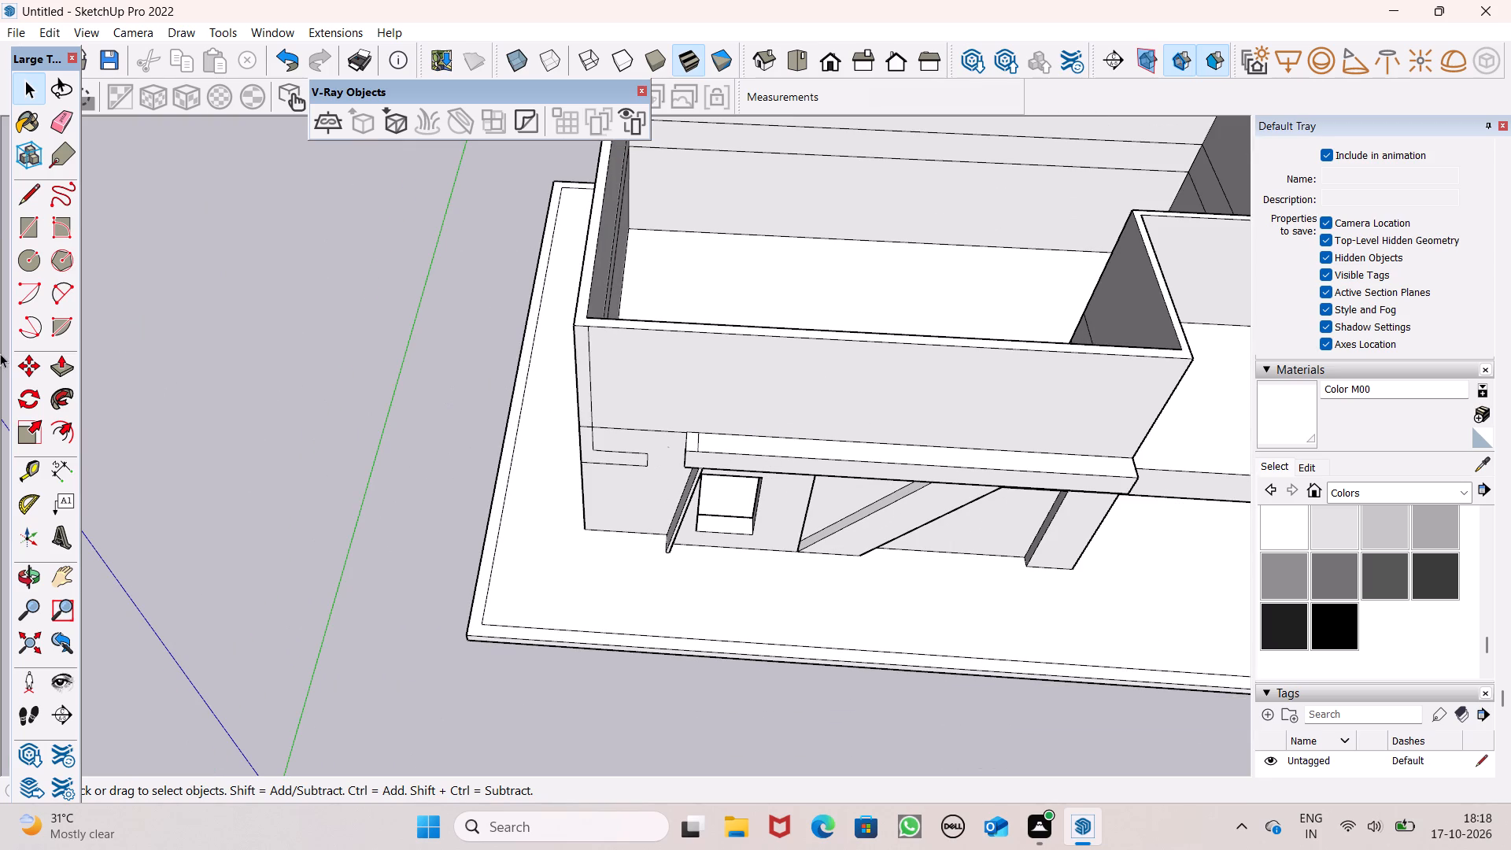
left_click(66, 372)
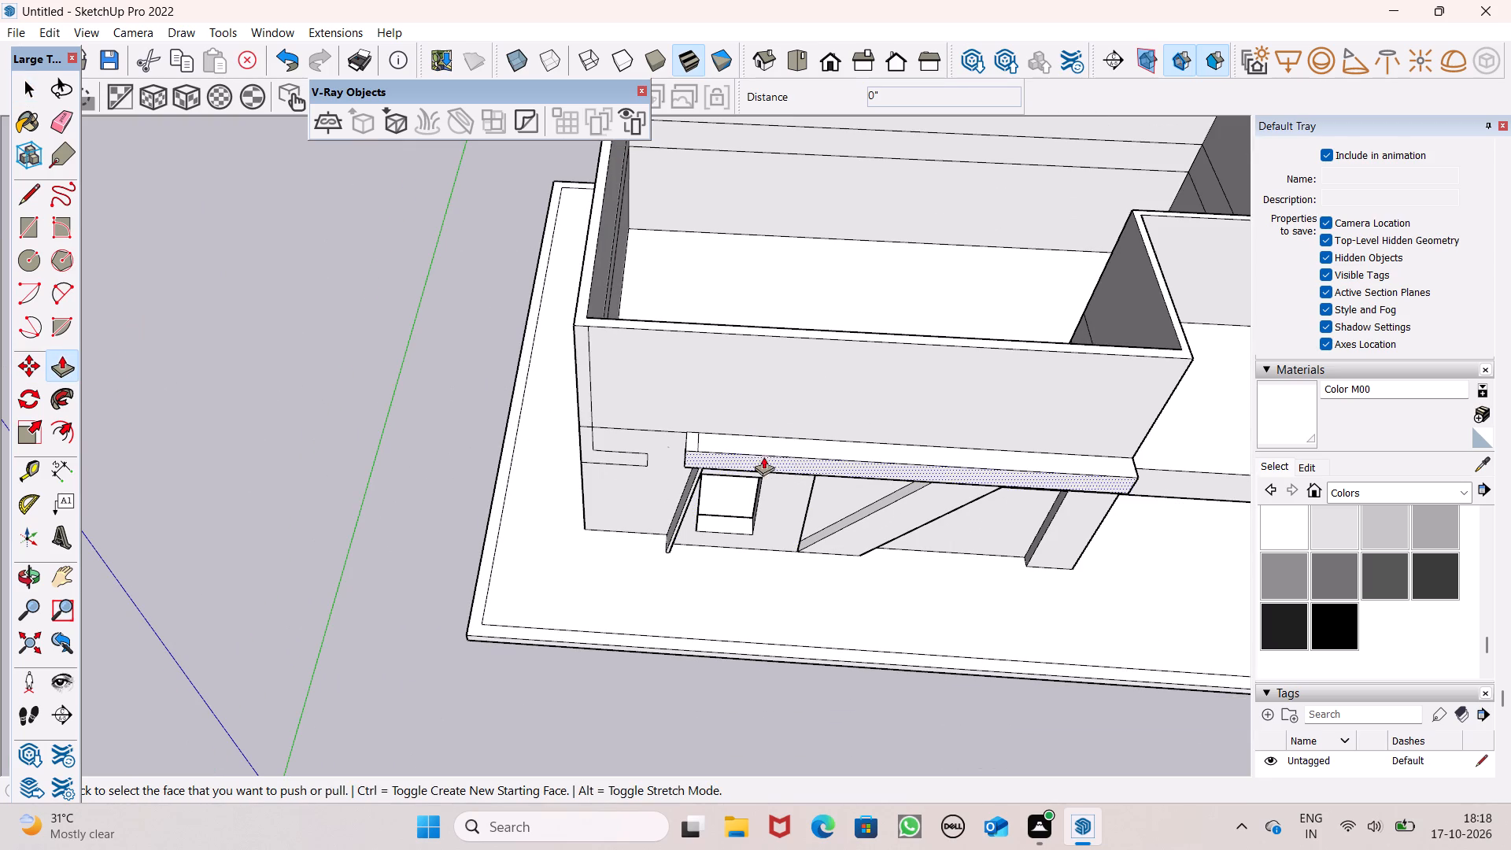
left_click_drag(692, 442, 694, 389)
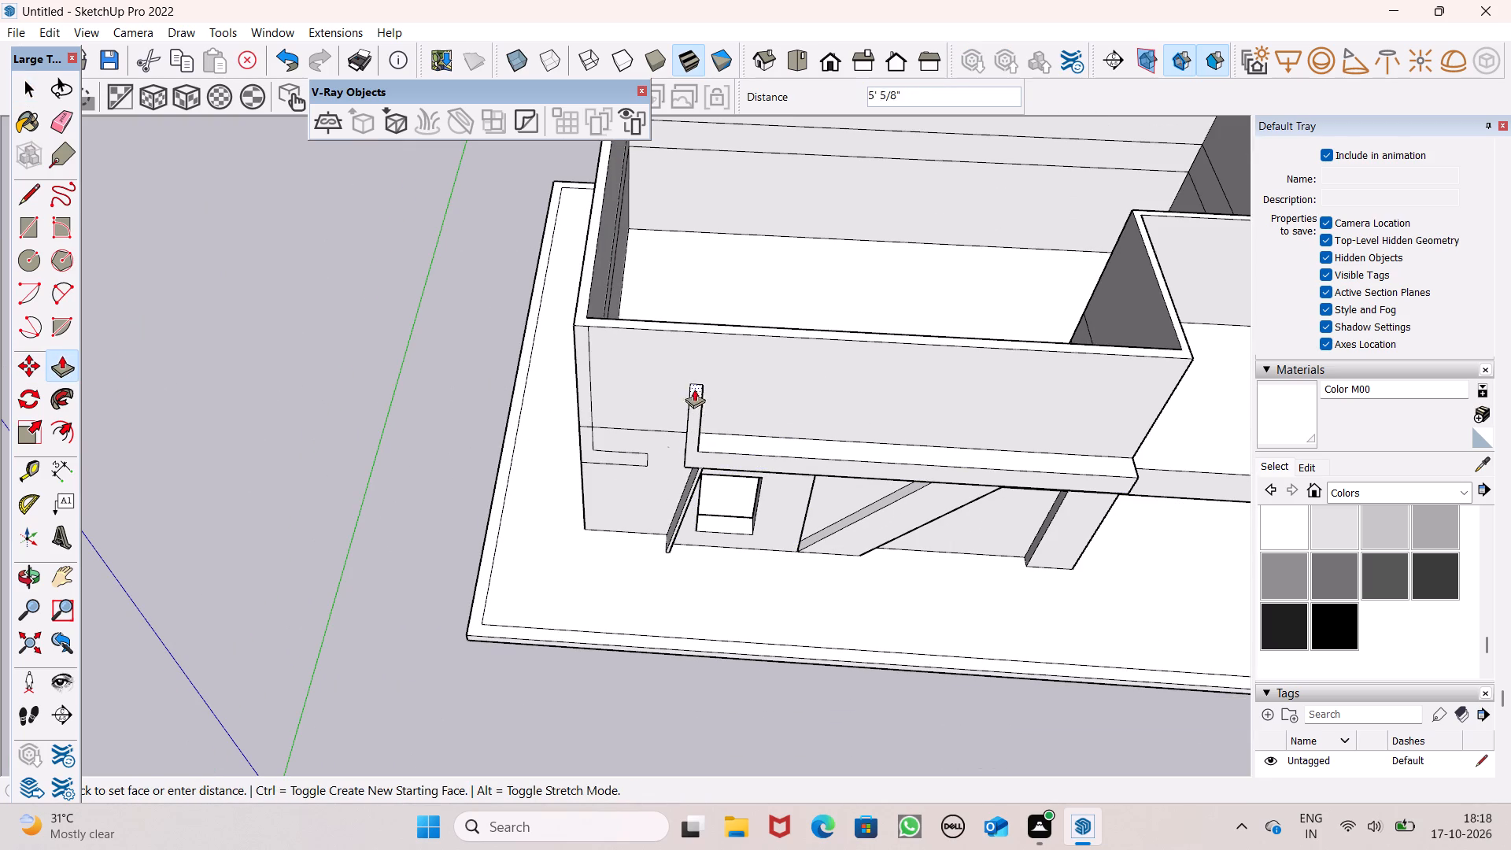
left_click_drag(694, 389, 732, 334)
Widen the new upright by pulling its inner side face about 9 5/8" along the band.
scroll(721, 391, "down", 3)
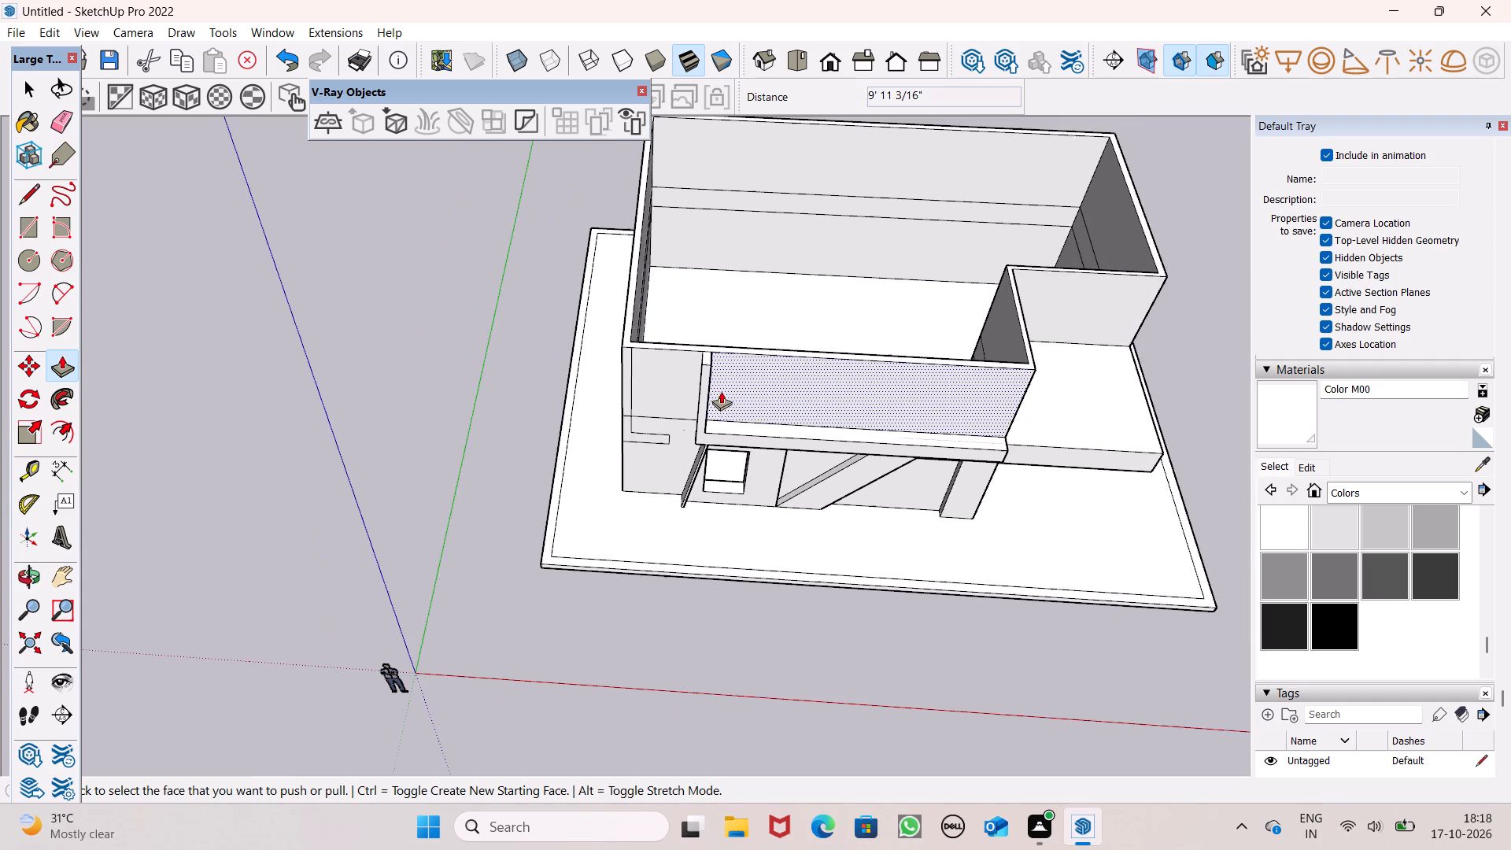
scroll(721, 391, "down", 1)
middle_click_drag(763, 407, 765, 194)
scroll(789, 309, "up", 2)
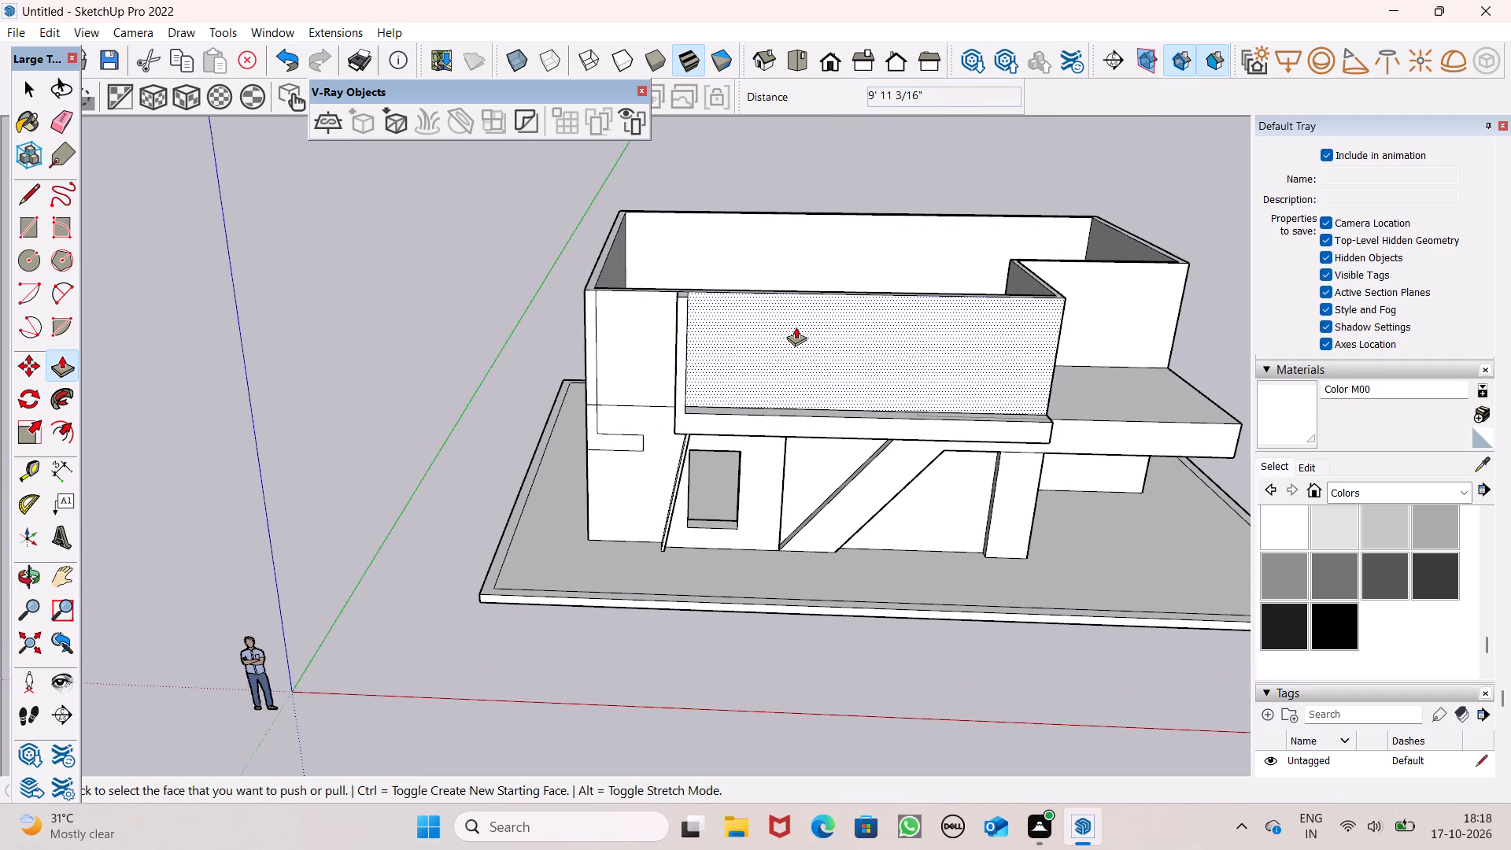
middle_click_drag(752, 447, 624, 455)
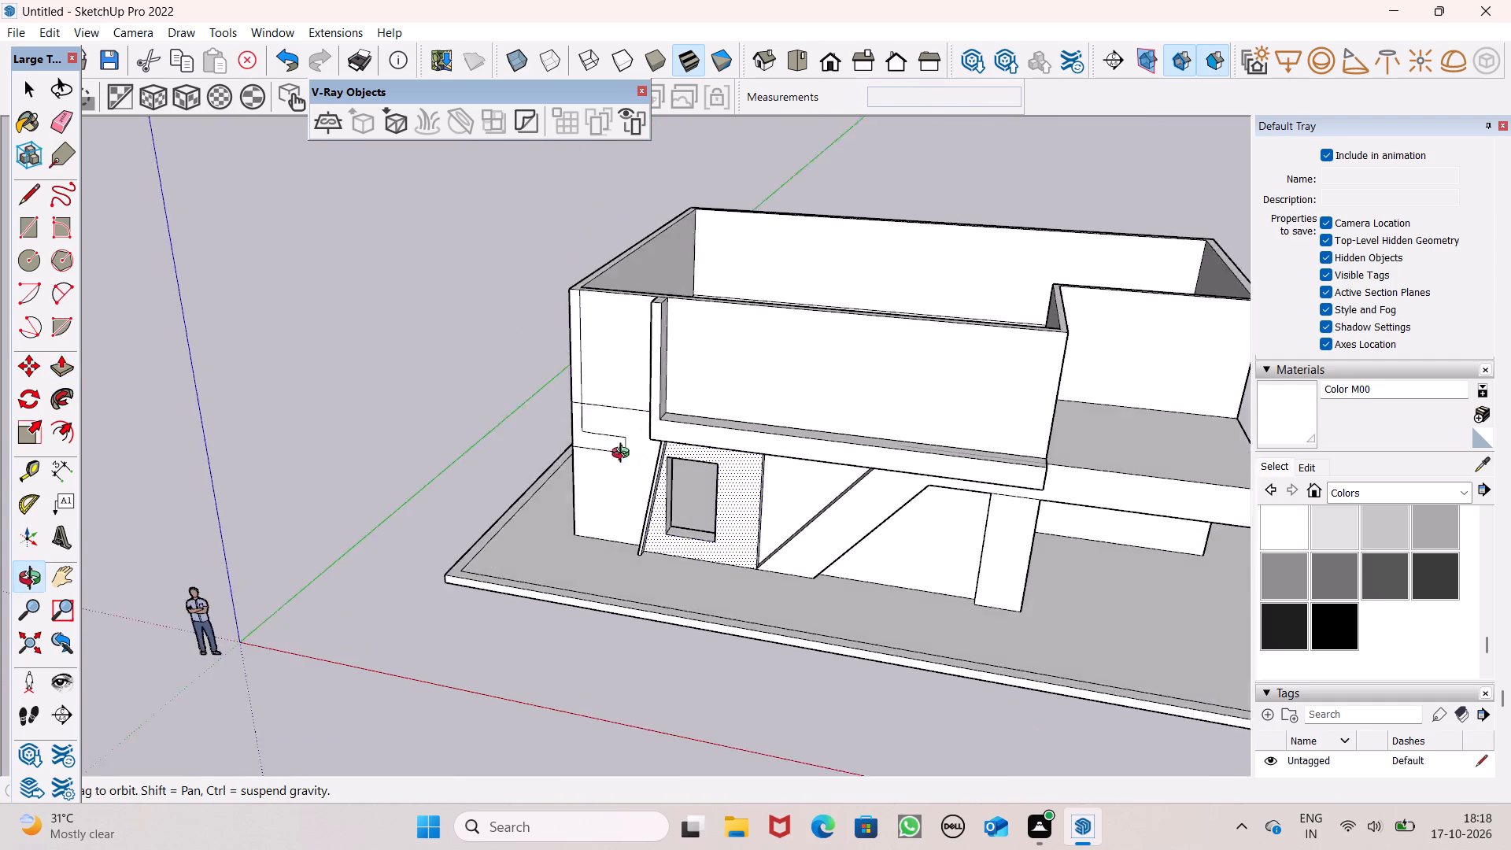
middle_click_drag(624, 455, 533, 436)
scroll(644, 399, "up", 6)
left_click_drag(630, 382, 641, 389)
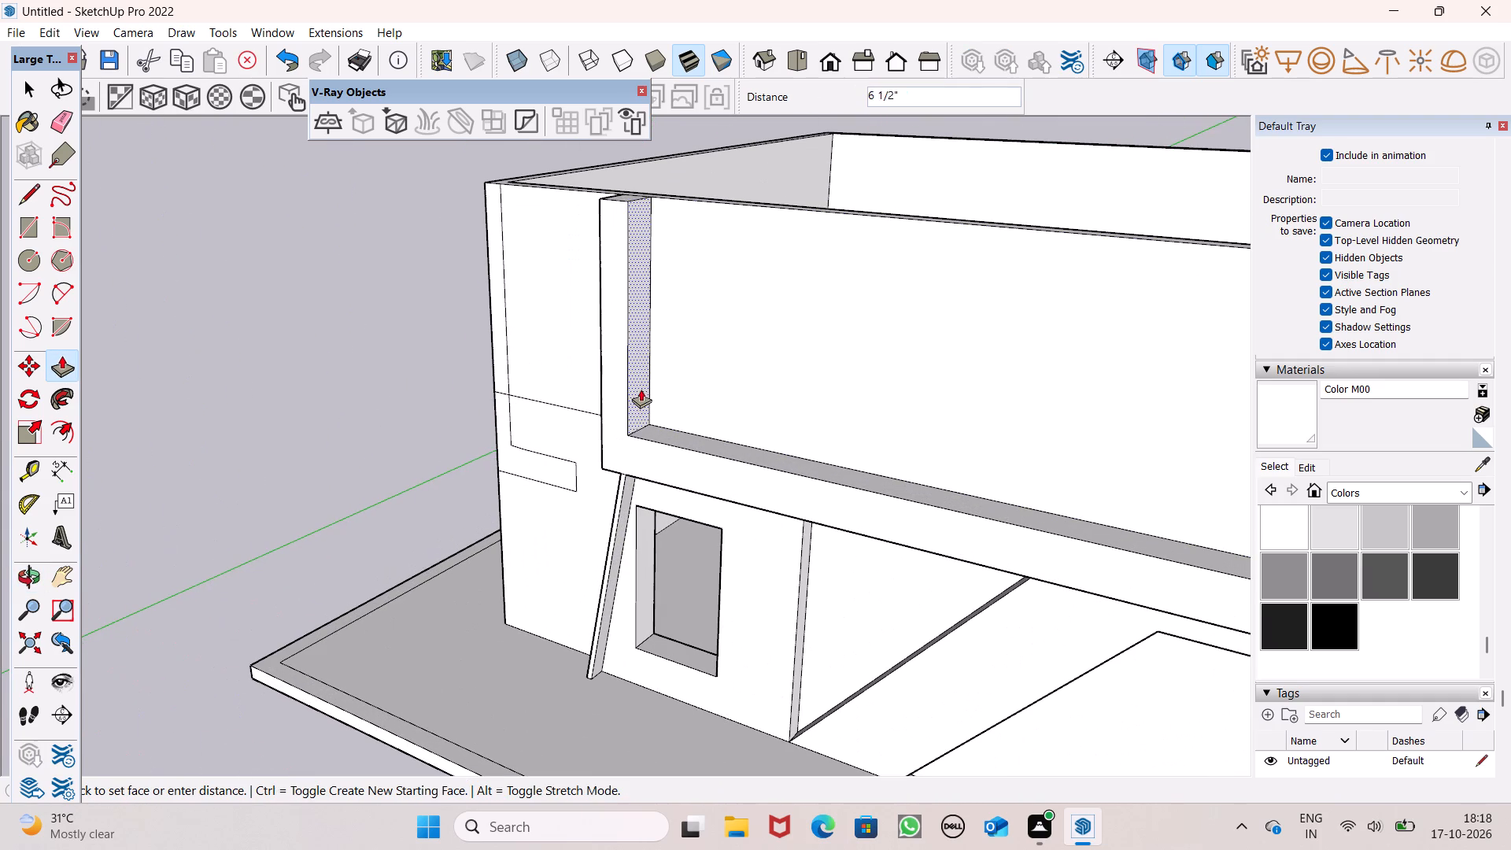
left_click_drag(641, 389, 644, 391)
Draw a line about 1' 8 5/8" long across the band's top face near its other end, beside the projecting slab.
scroll(600, 320, "down", 7)
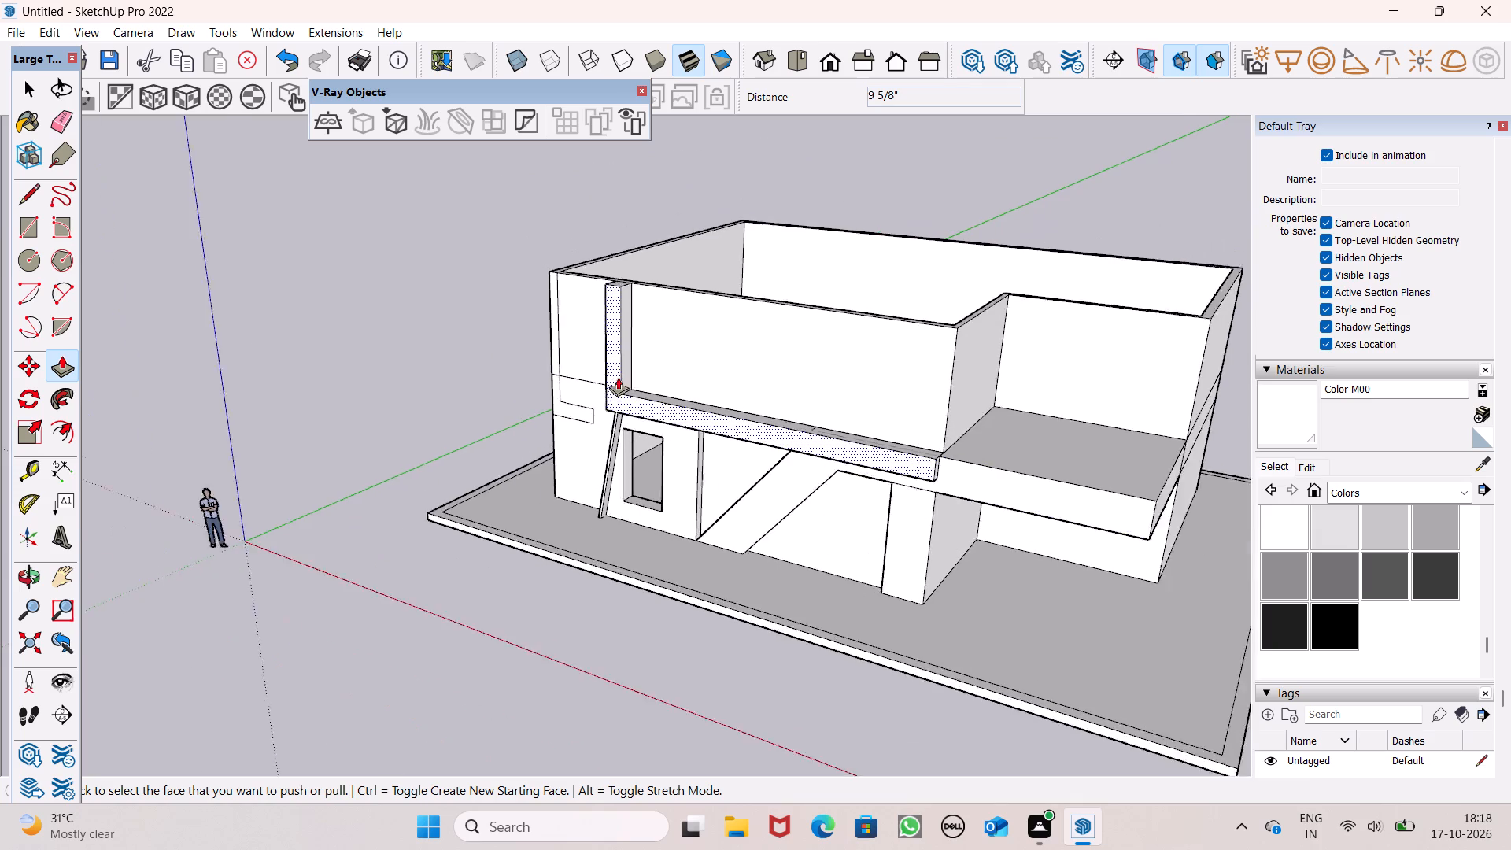
scroll(618, 377, "down", 2)
middle_click_drag(650, 412, 820, 375)
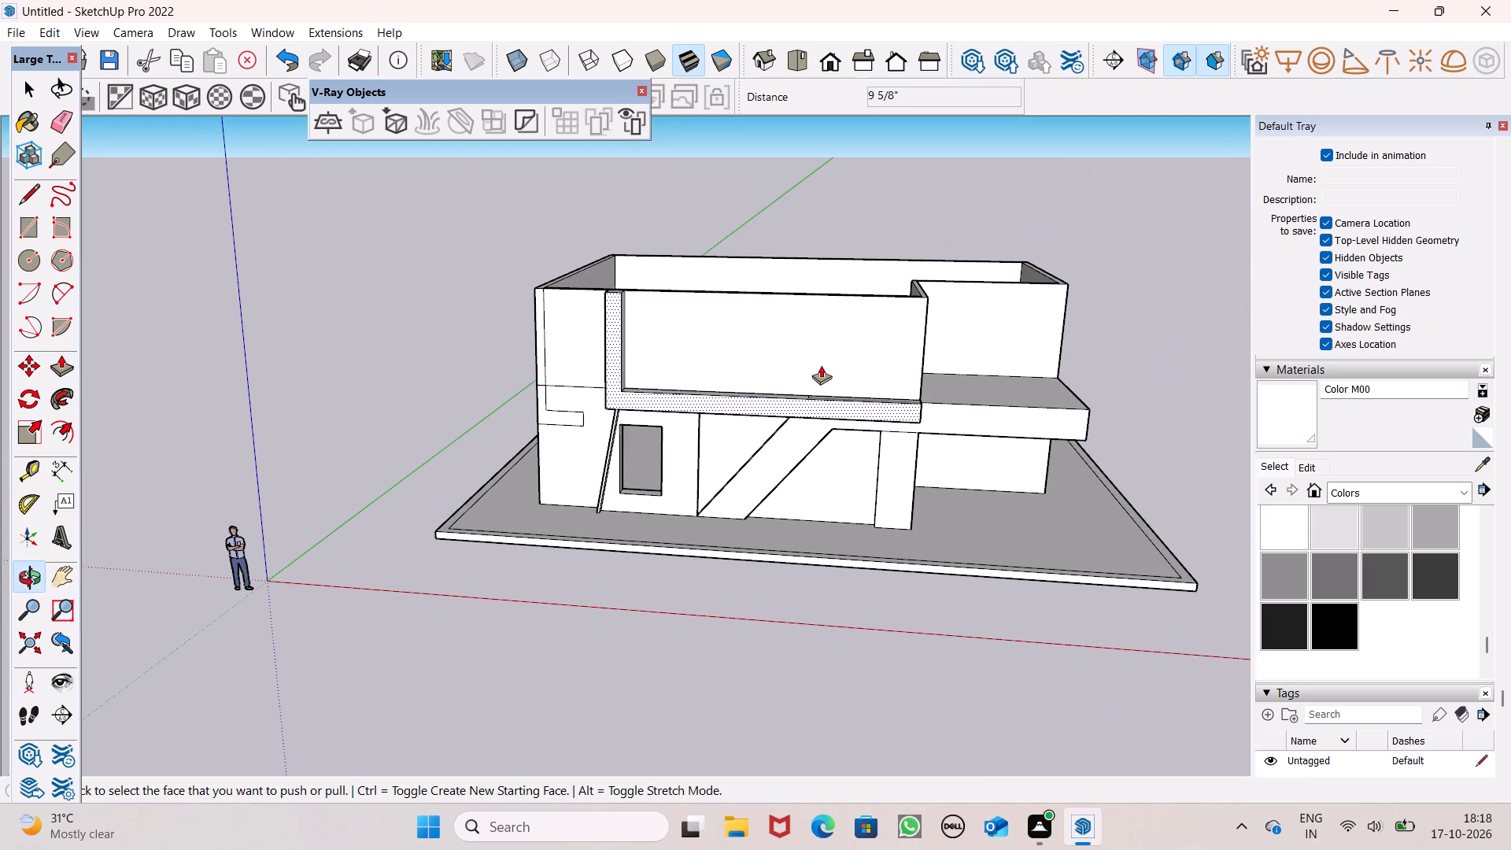
middle_click_drag(825, 392, 608, 610)
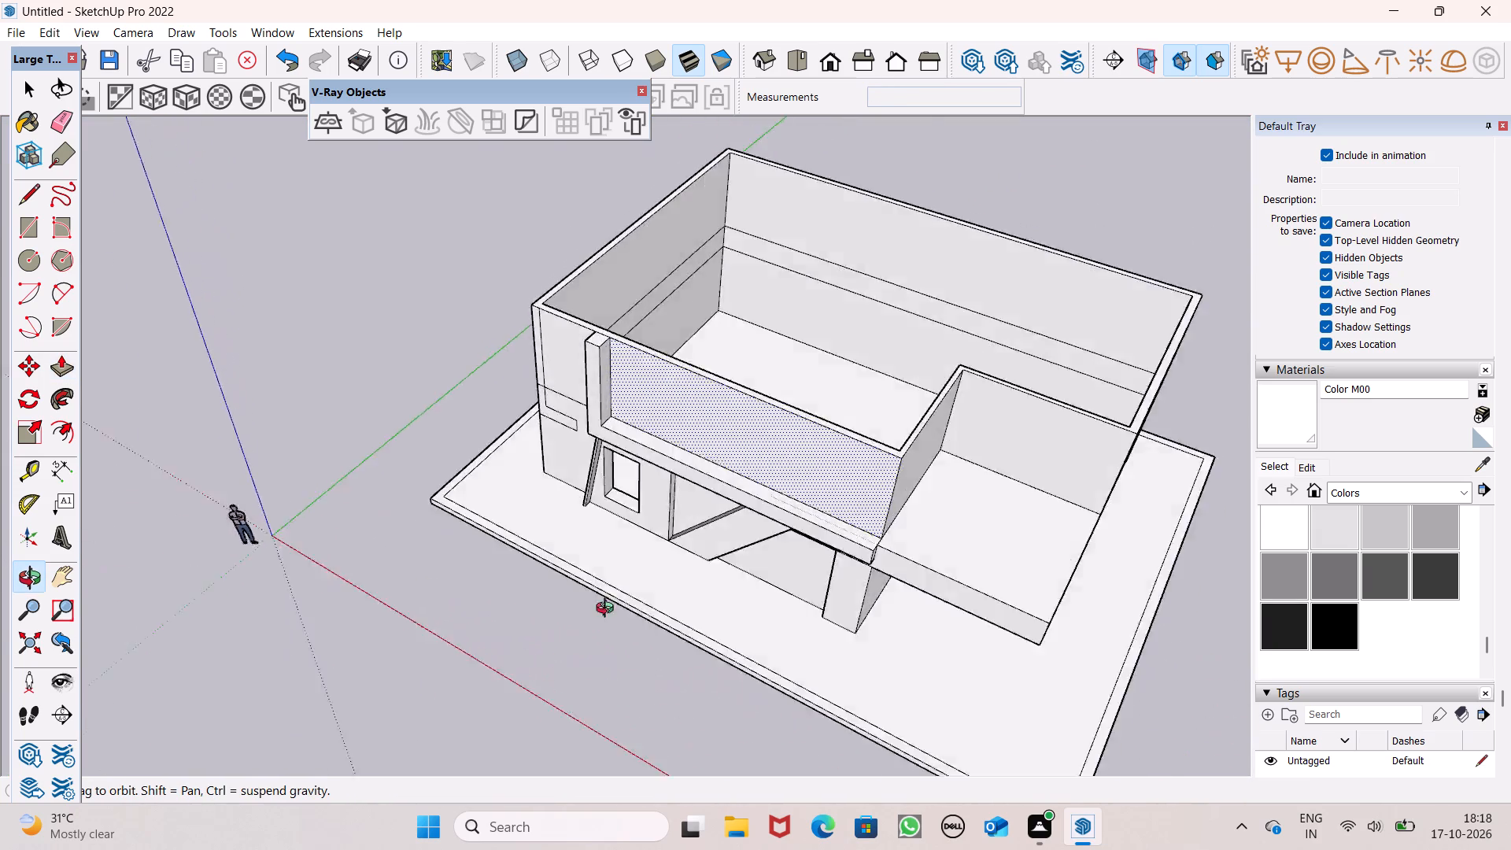
middle_click_drag(608, 610, 778, 449)
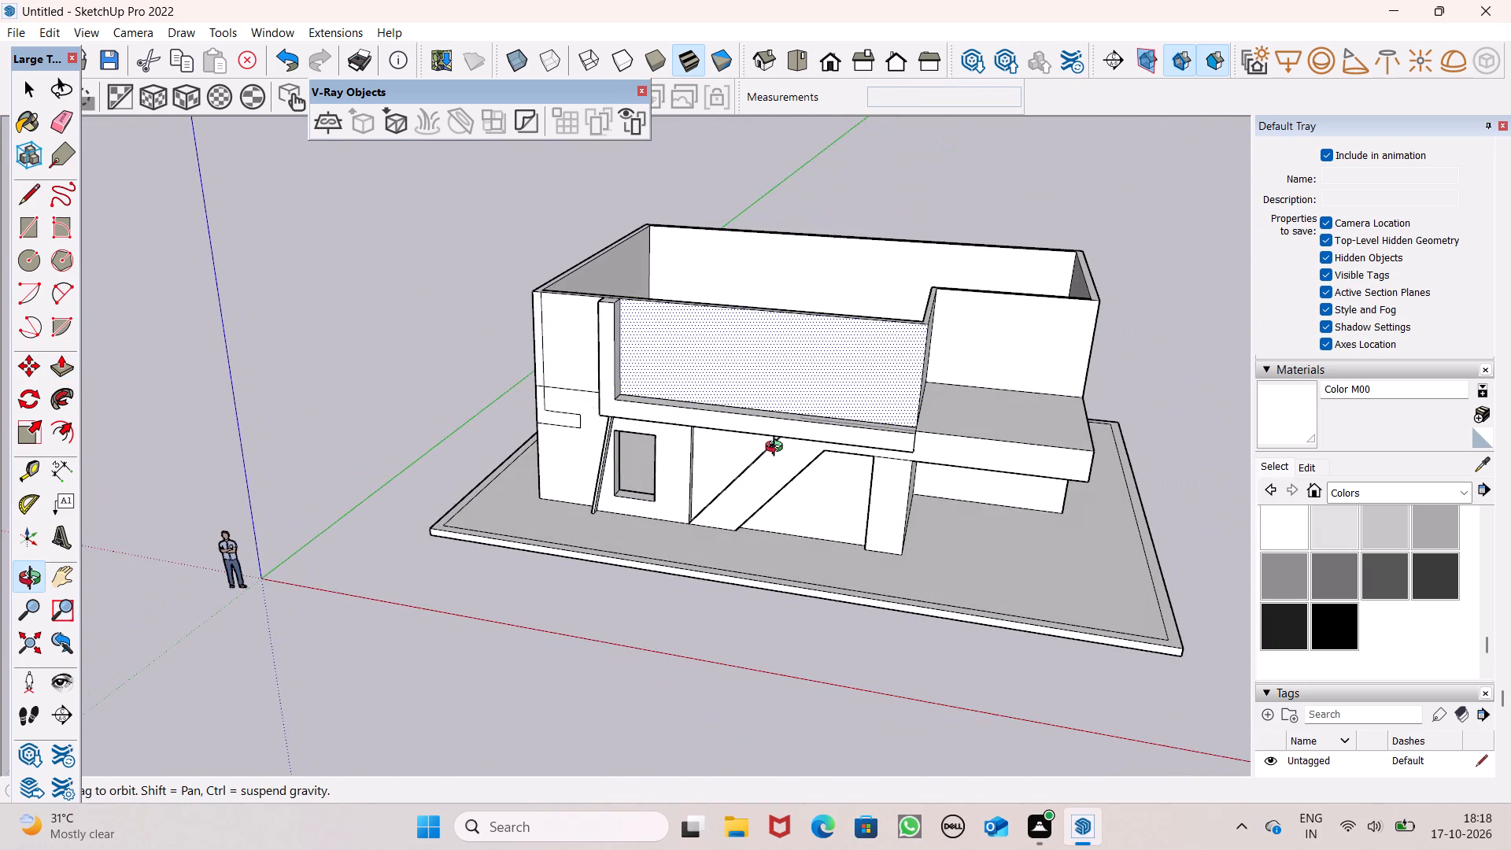
middle_click_drag(778, 449, 779, 448)
middle_click_drag(931, 435, 602, 501)
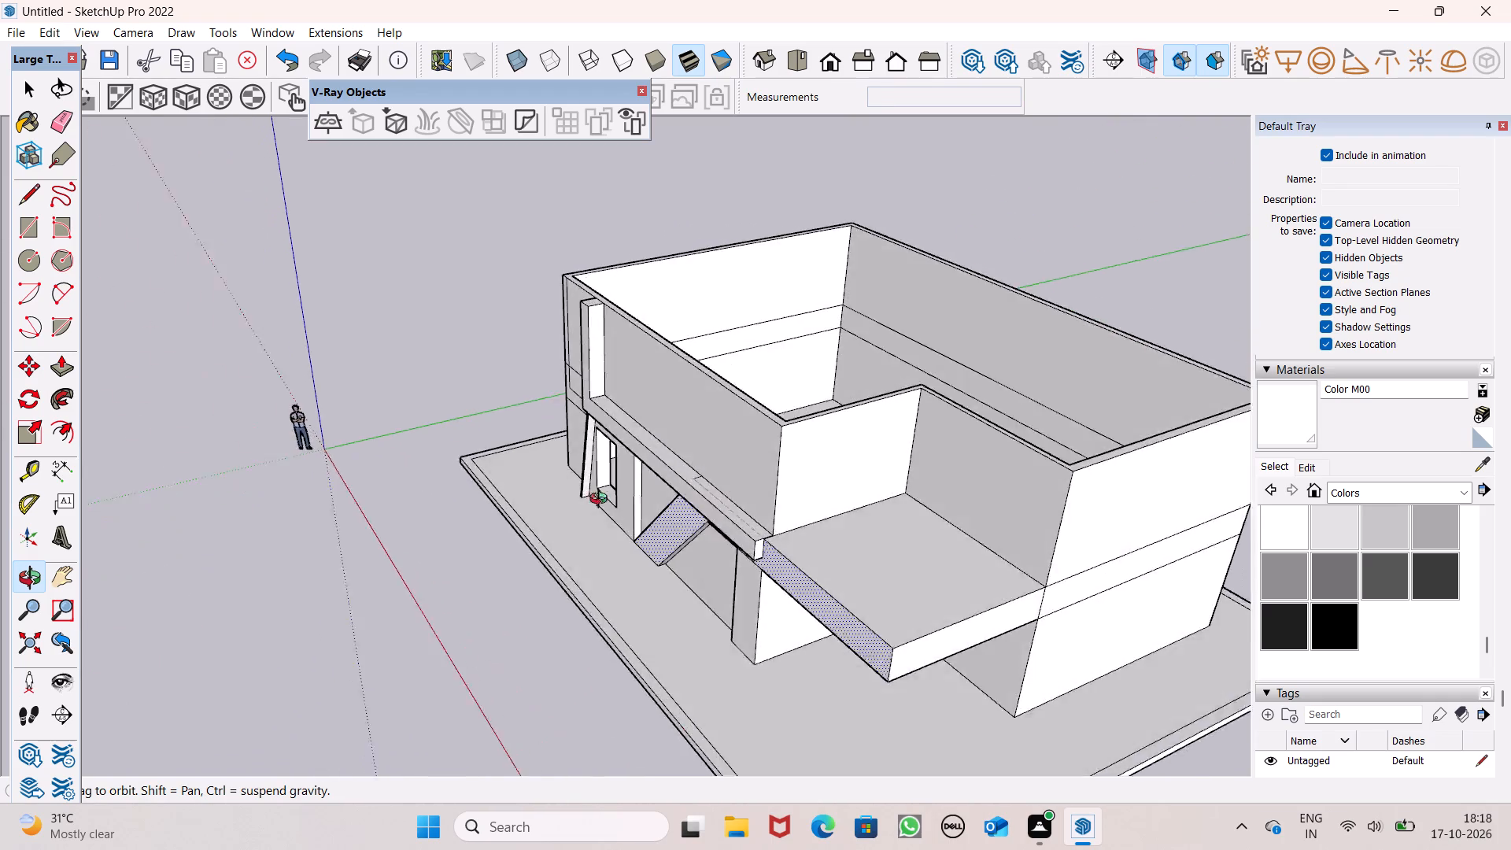
middle_click_drag(602, 501, 592, 545)
left_click_drag(31, 190, 30, 205)
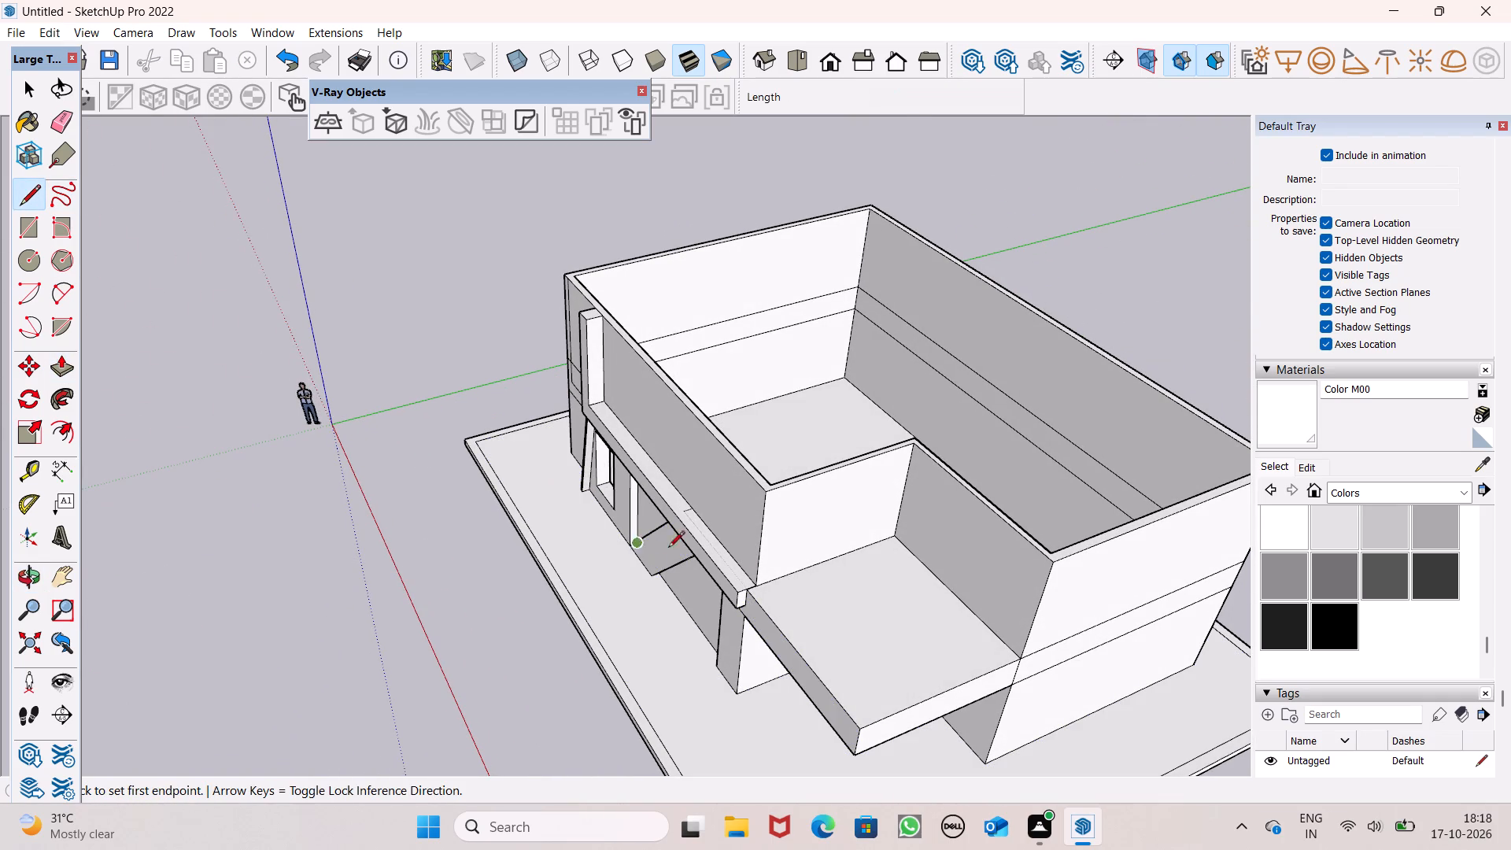
scroll(751, 571, "up", 6)
scroll(689, 588, "up", 6)
left_click(692, 582)
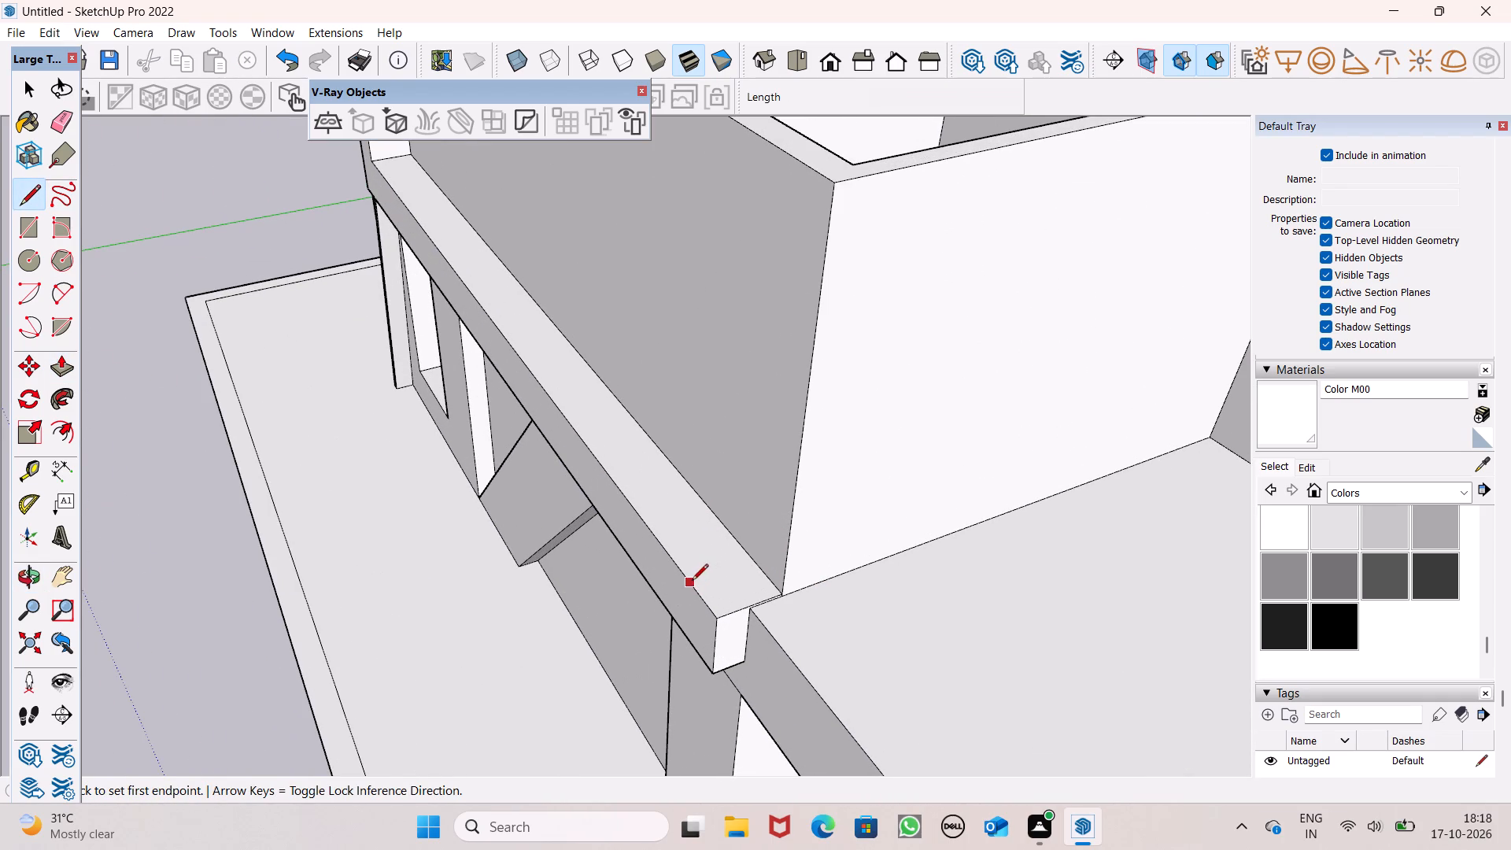
left_click(744, 556)
Raise the band's small end section beside the projecting slab about 9' 11 3/16" up to the top of the front wall.
left_click(63, 366)
scroll(762, 579, "down", 5)
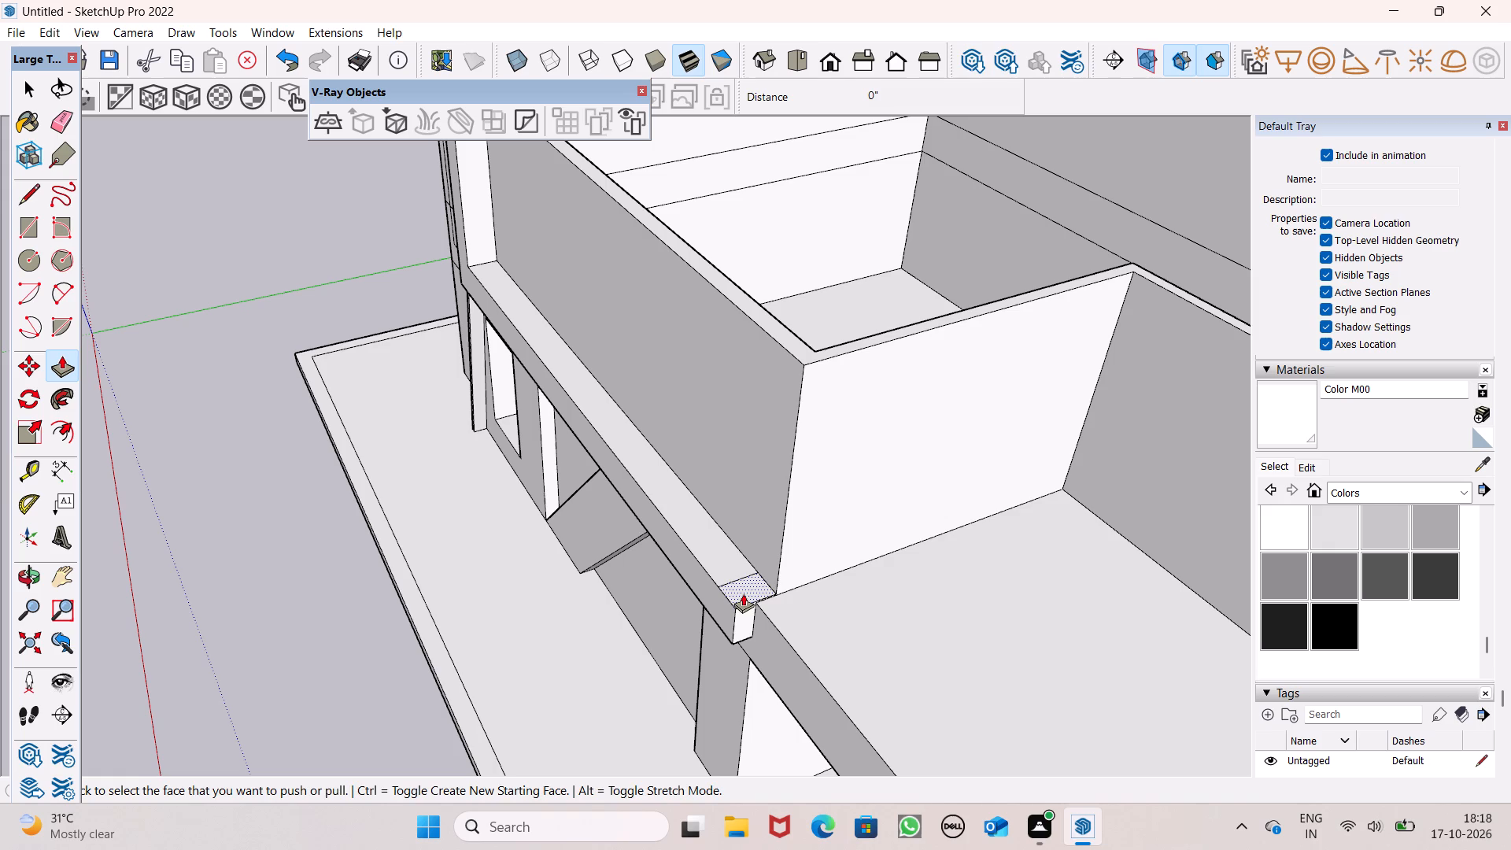
left_click_drag(743, 593, 813, 364)
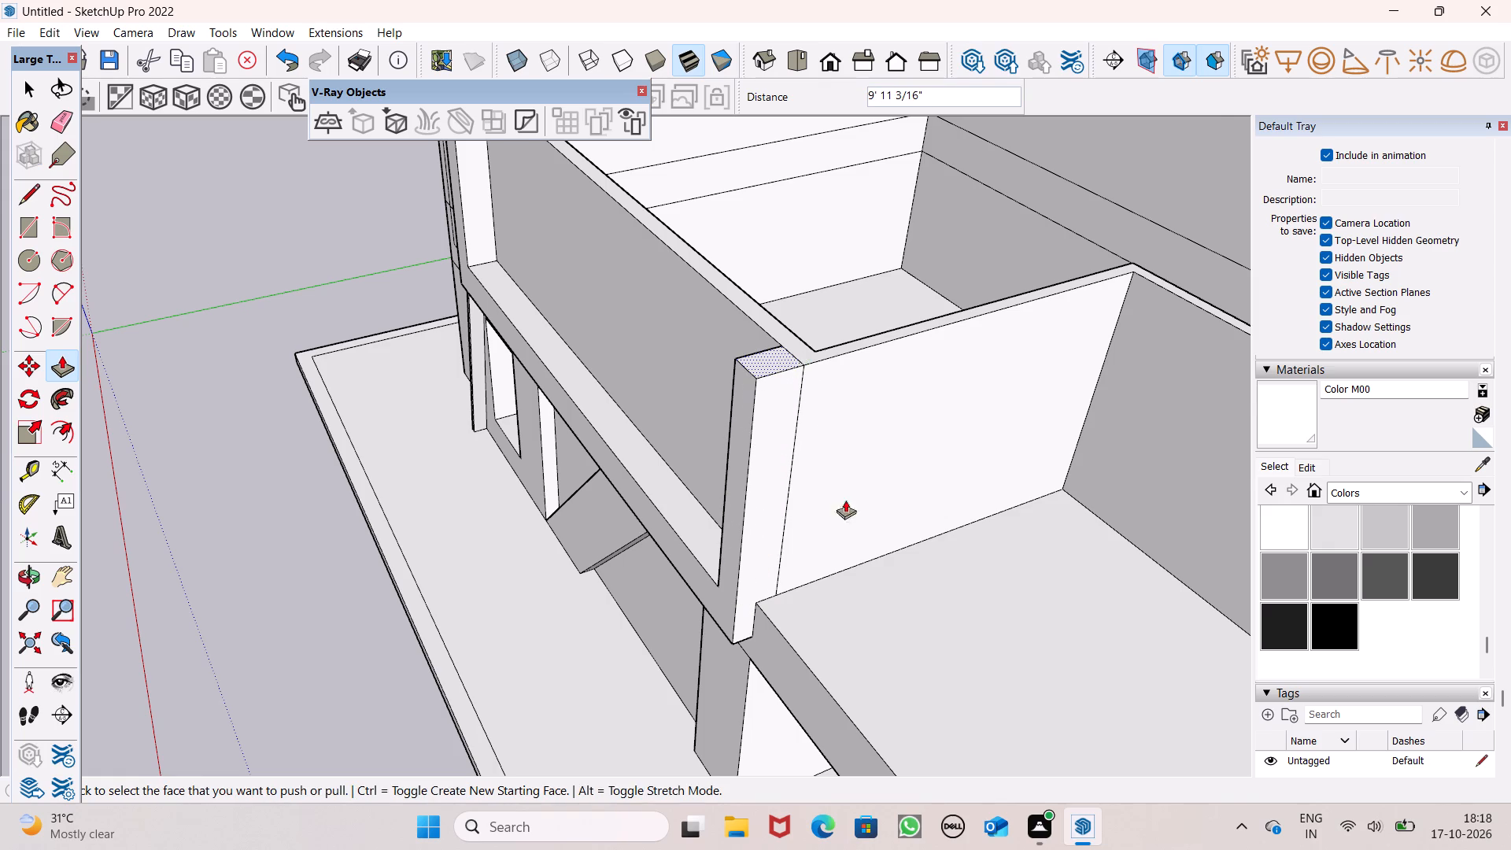
Examine the band with its two uprights and the building's open top from the front, above and the slab side.
scroll(848, 504, "down", 5)
middle_click_drag(863, 521, 1258, 438)
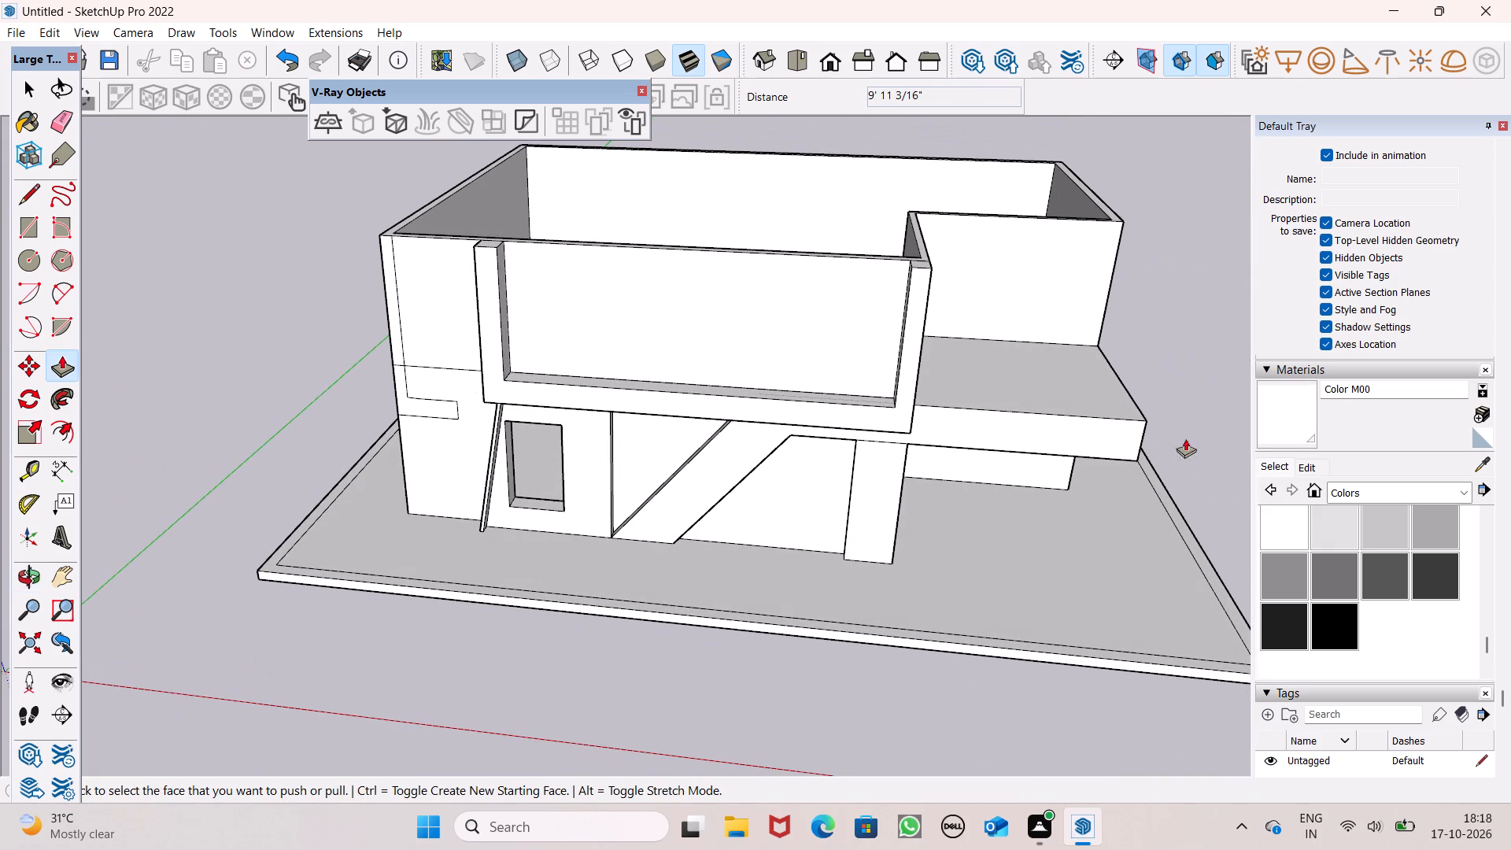
scroll(988, 442, "down", 3)
middle_click_drag(977, 448, 363, 615)
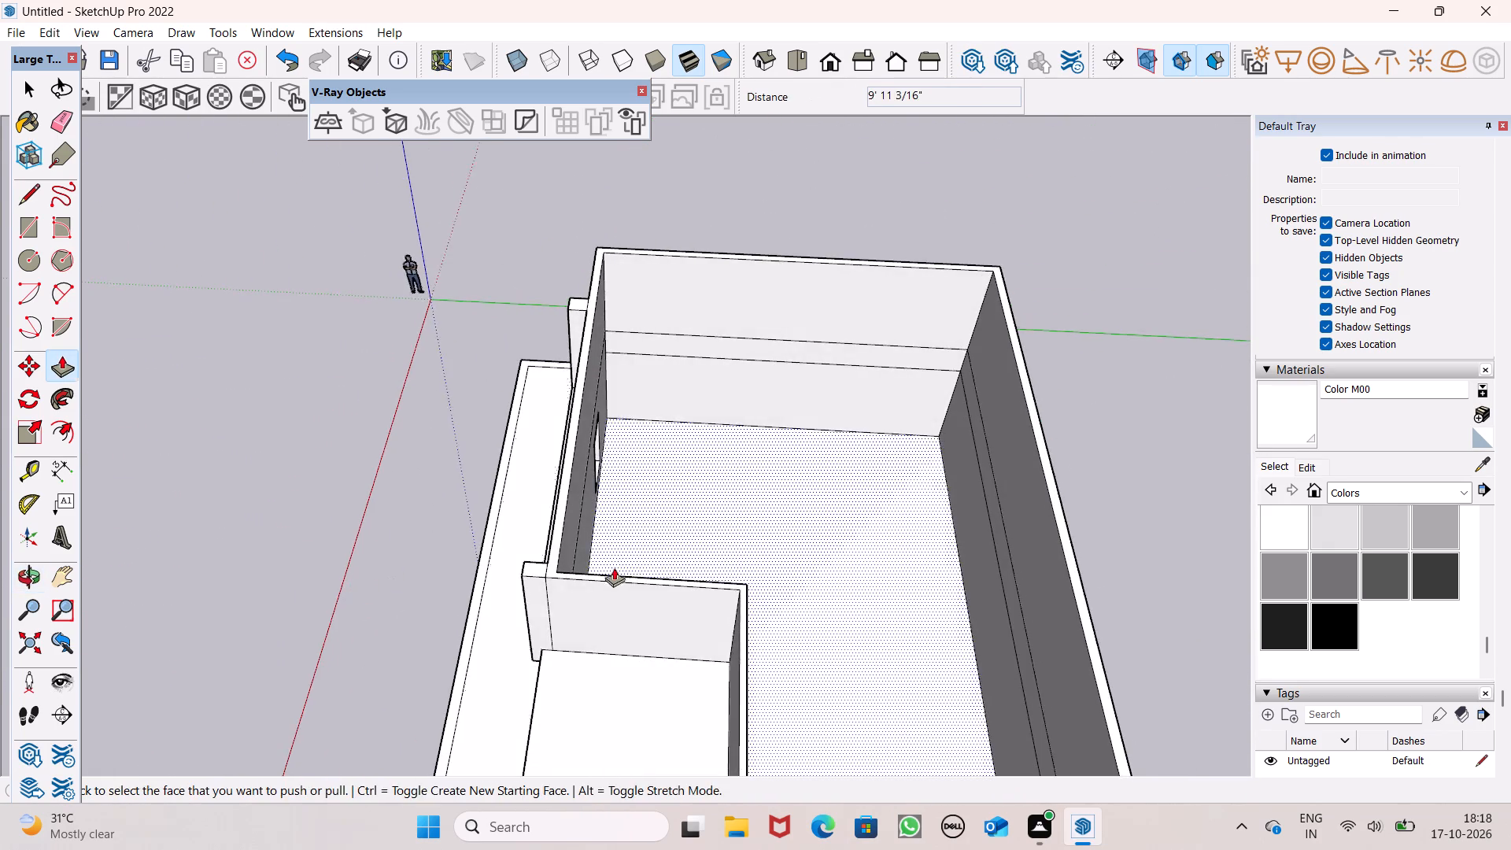
middle_click_drag(619, 571, 472, 627)
scroll(640, 519, "down", 2)
middle_click_drag(698, 559, 674, 590)
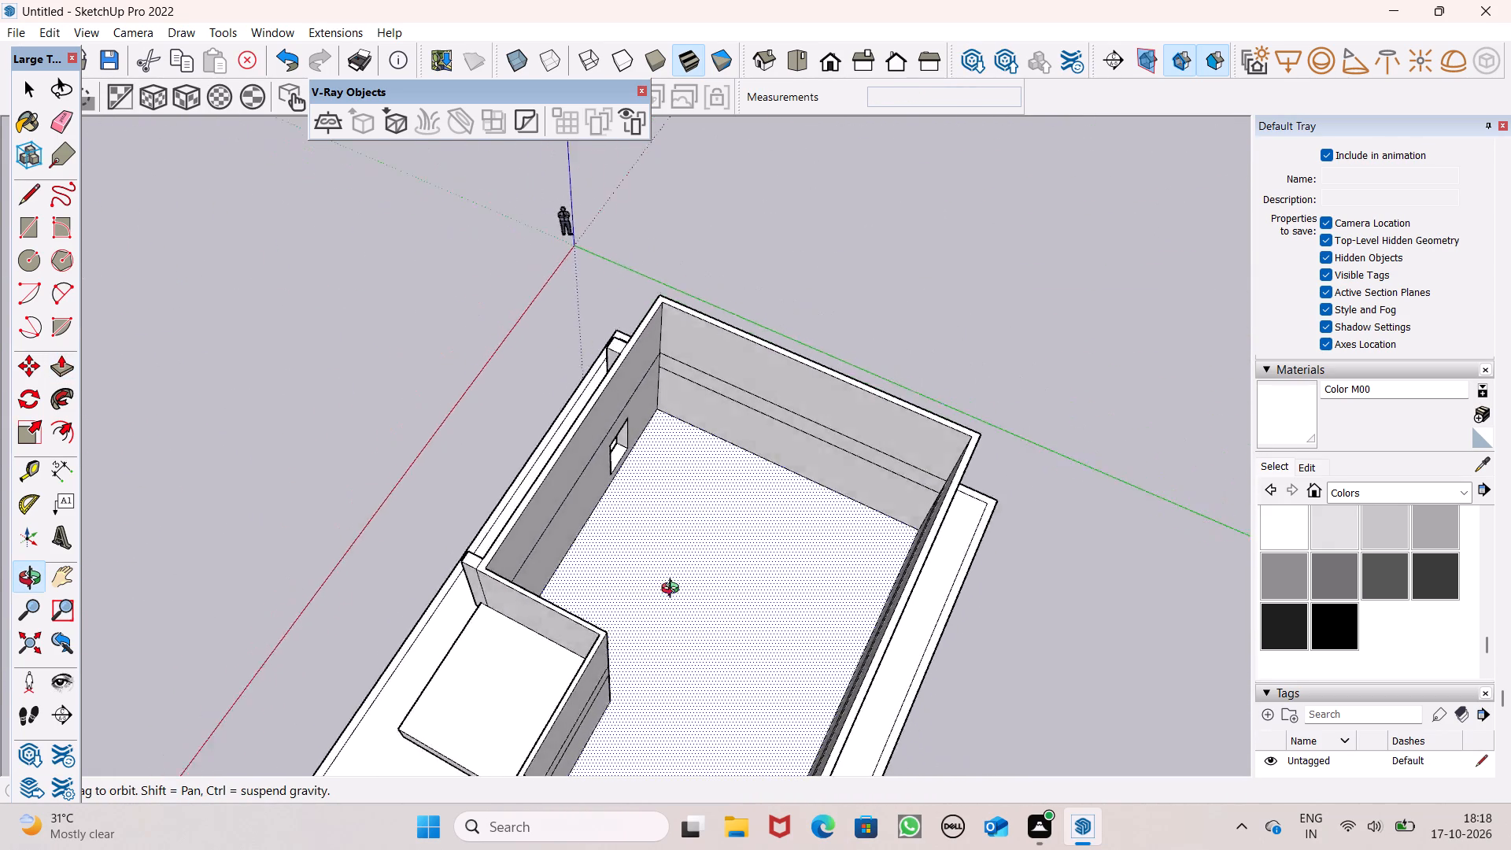
middle_click_drag(674, 590, 1103, 446)
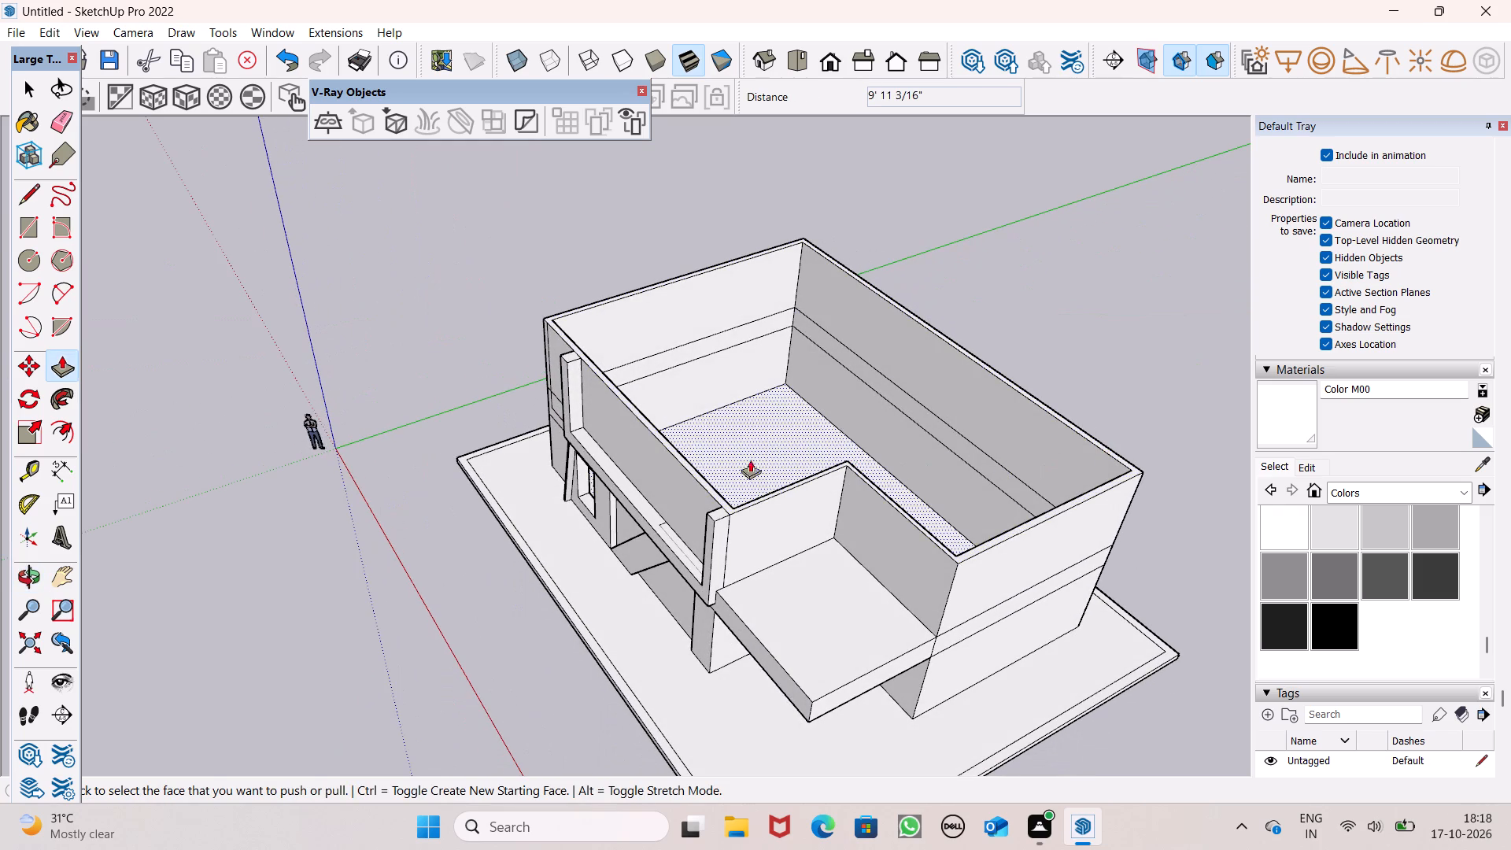
Thicken the upper front wall by pulling its inner face about 2' 7 1/16" into the building's open interior.
left_click(36, 187)
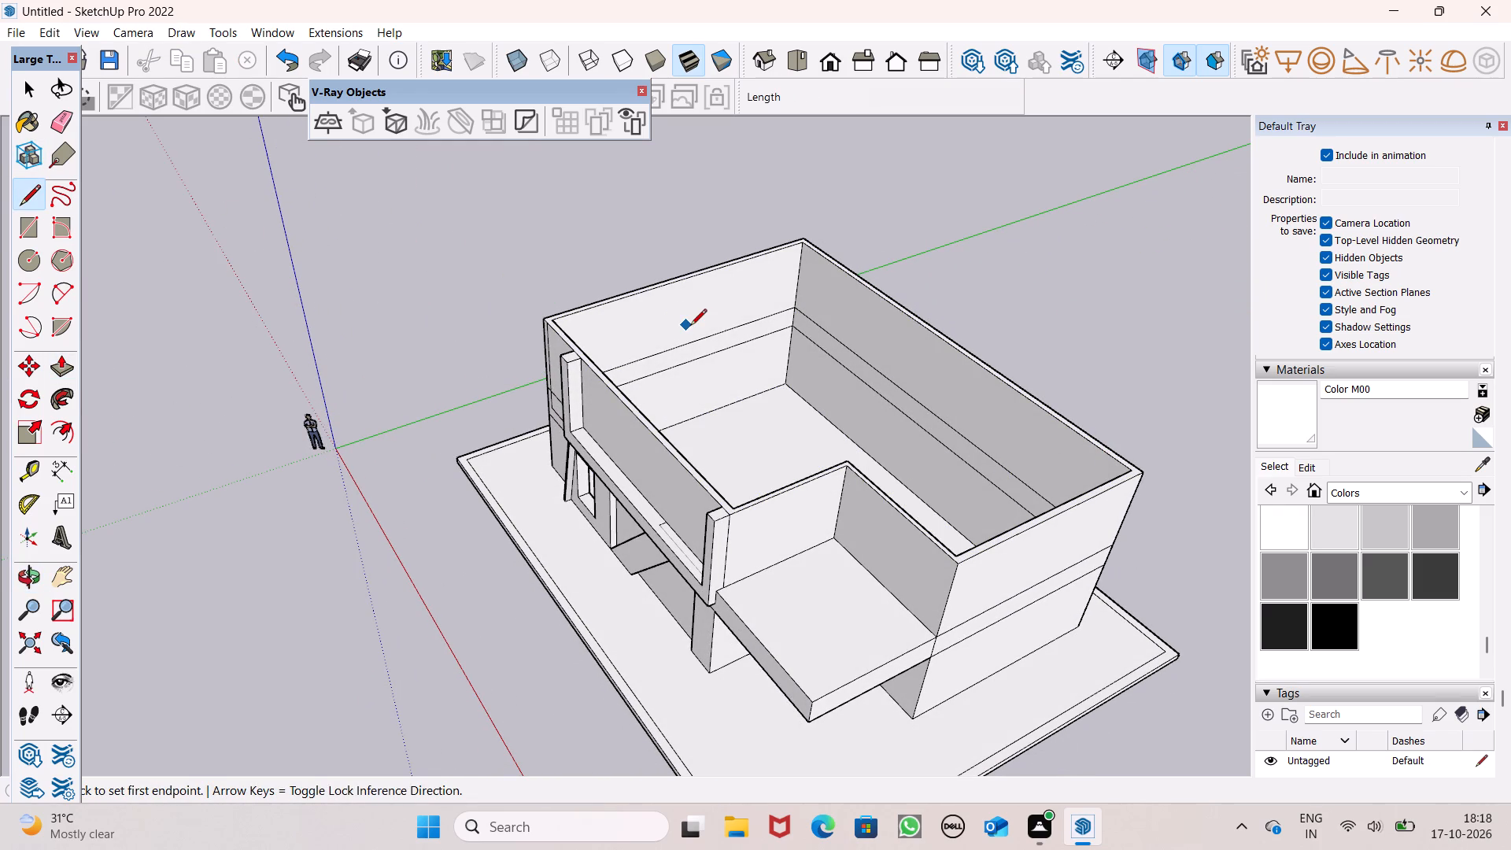
scroll(689, 331, "down", 4)
middle_click_drag(785, 501, 775, 506)
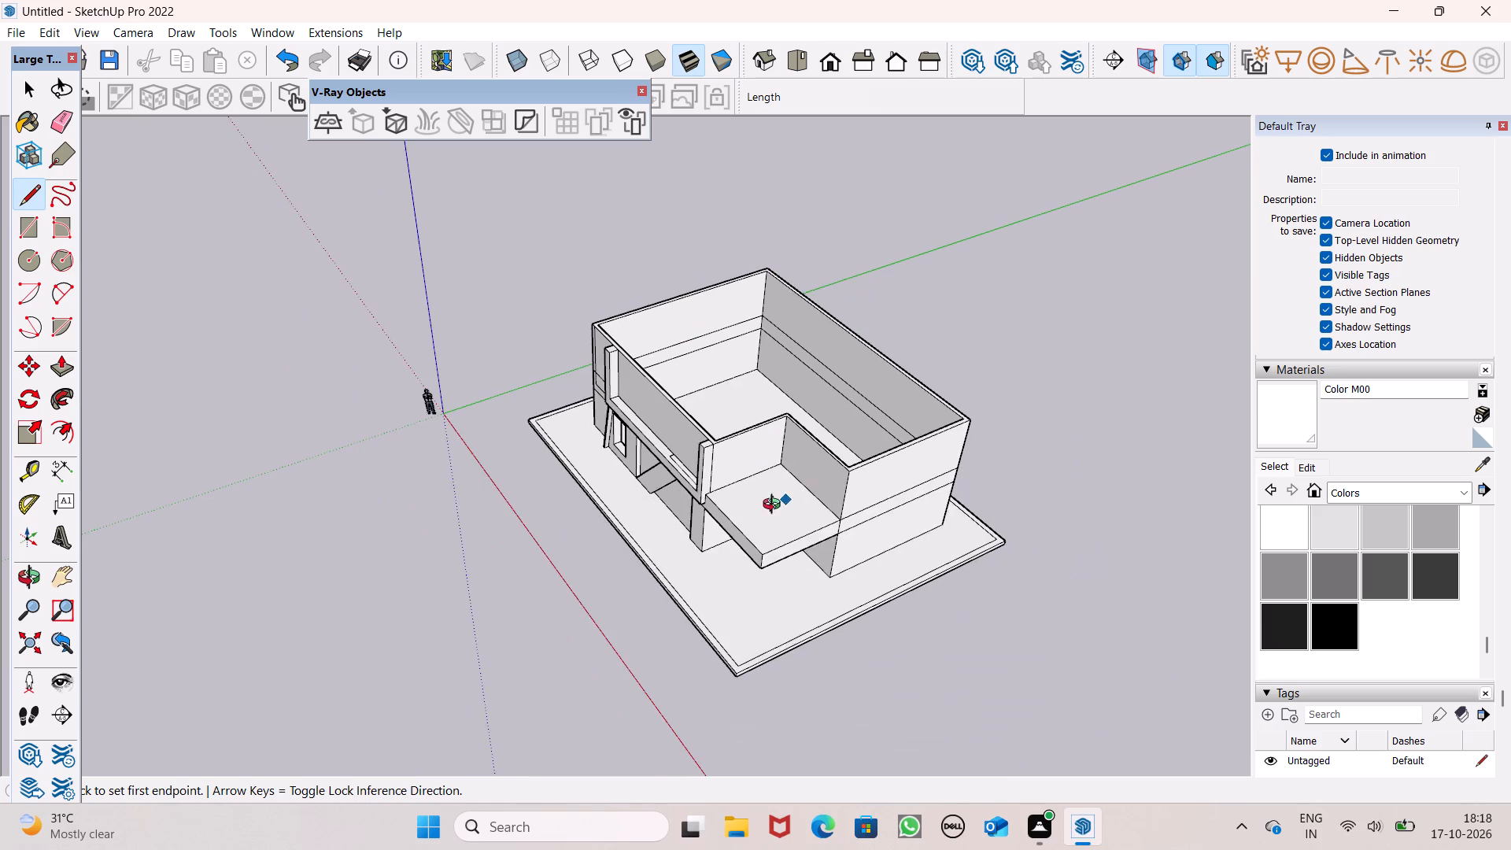
middle_click_drag(775, 506, 87, 580)
scroll(866, 442, "up", 8)
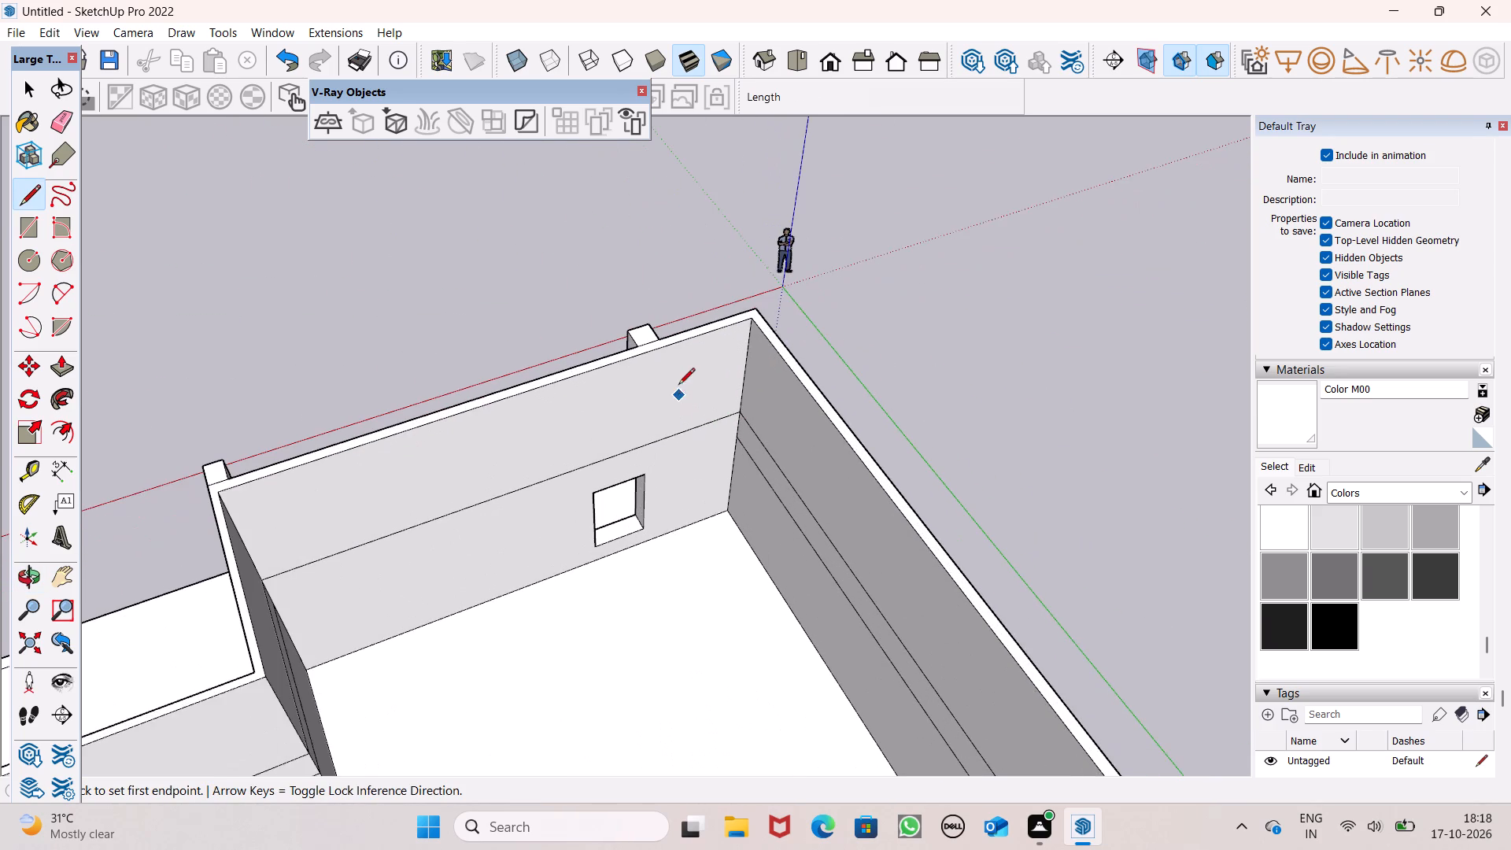
scroll(668, 364, "up", 1)
scroll(733, 366, "down", 5)
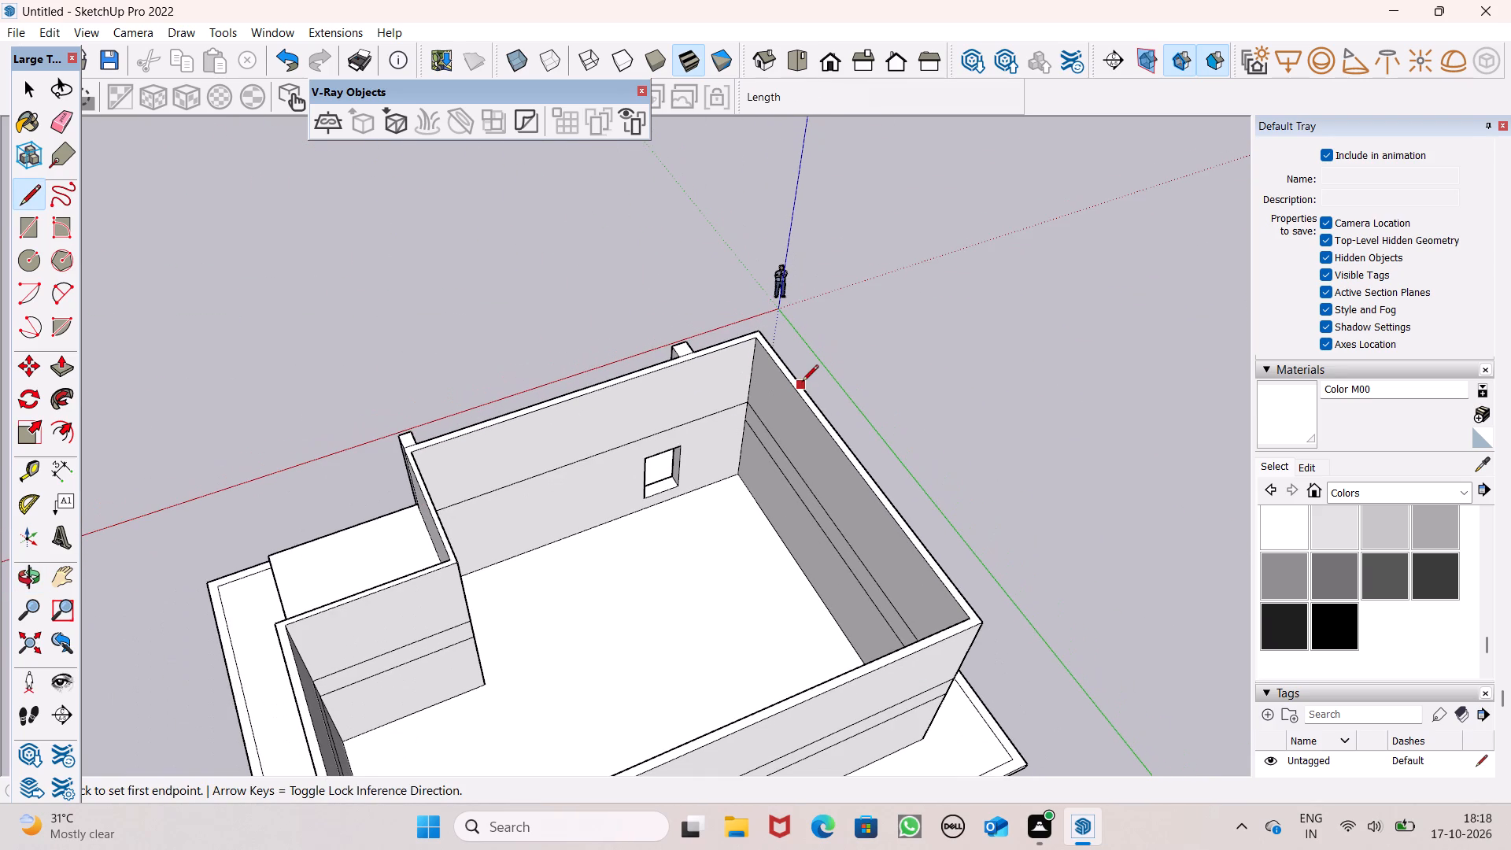
scroll(802, 382, "down", 4)
scroll(741, 364, "down", 4)
middle_click_drag(754, 393, 757, 471)
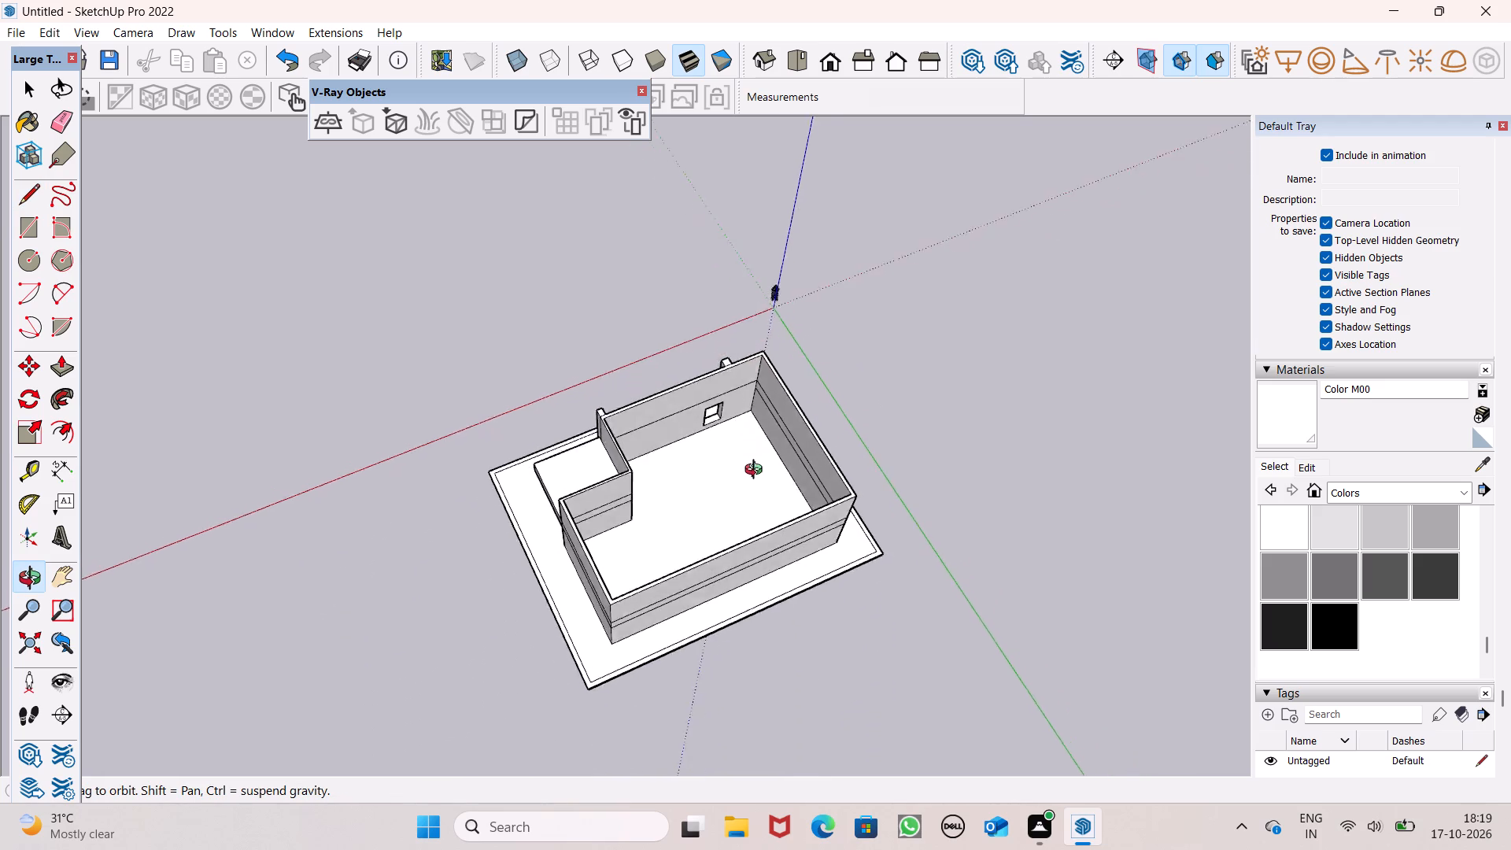
middle_click_drag(757, 471, 660, 482)
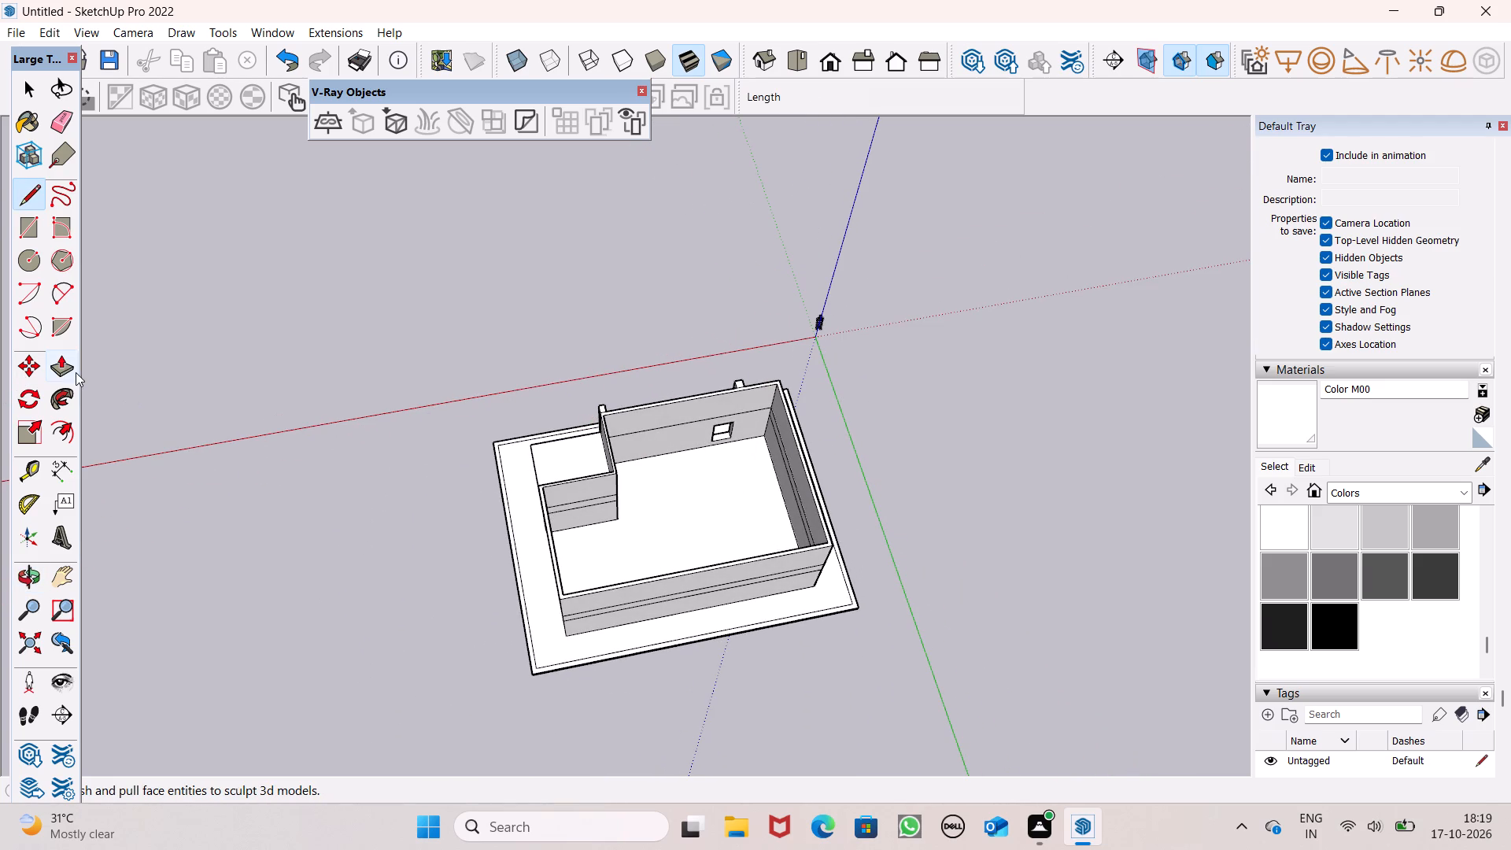
left_click(56, 368)
scroll(657, 471, "up", 6)
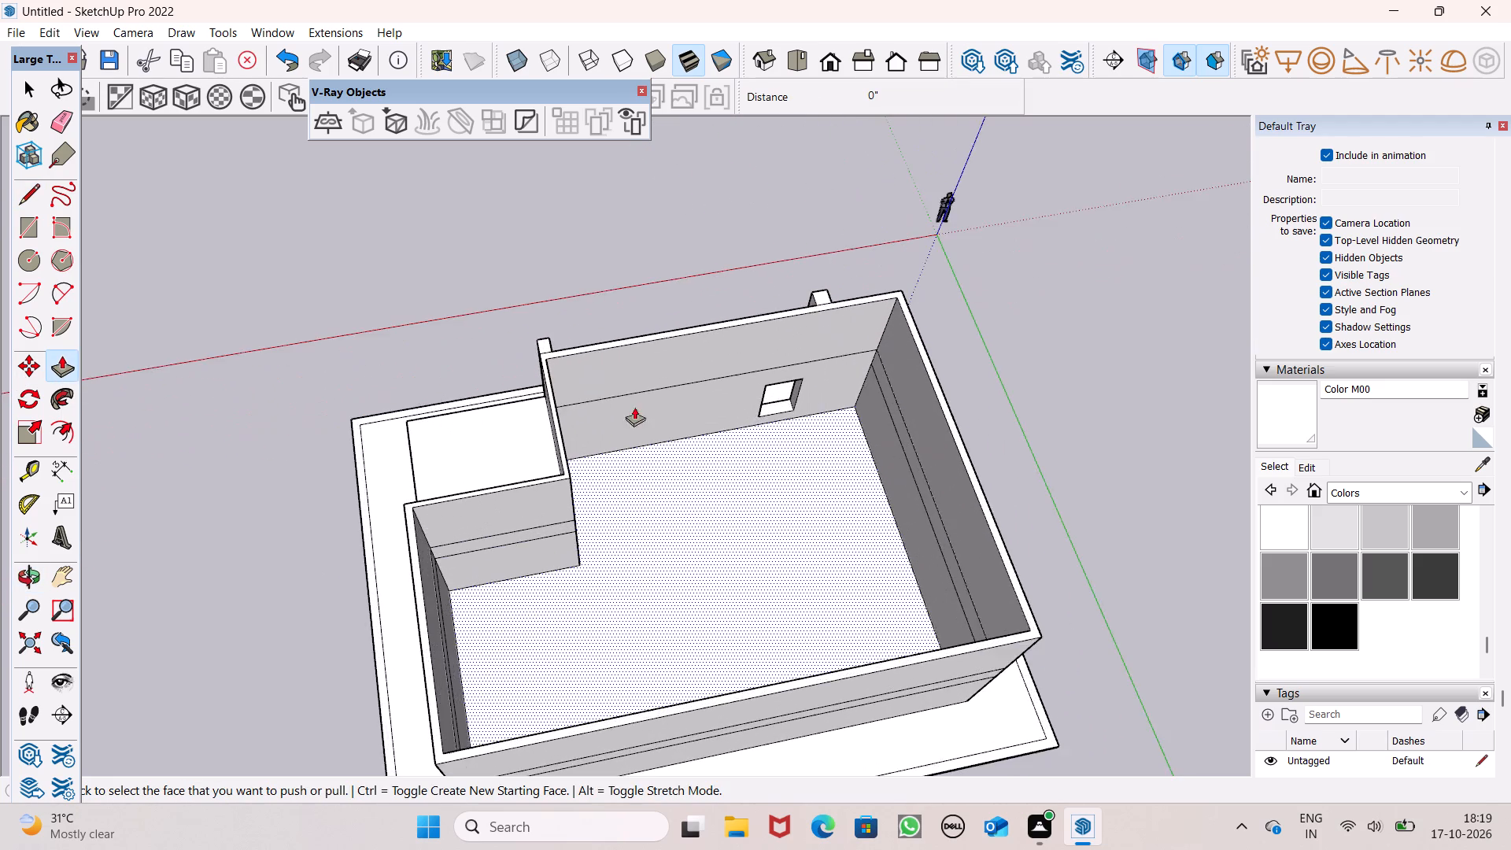
middle_click_drag(752, 419, 599, 452)
scroll(600, 458, "up", 6)
left_click_drag(645, 349, 641, 366)
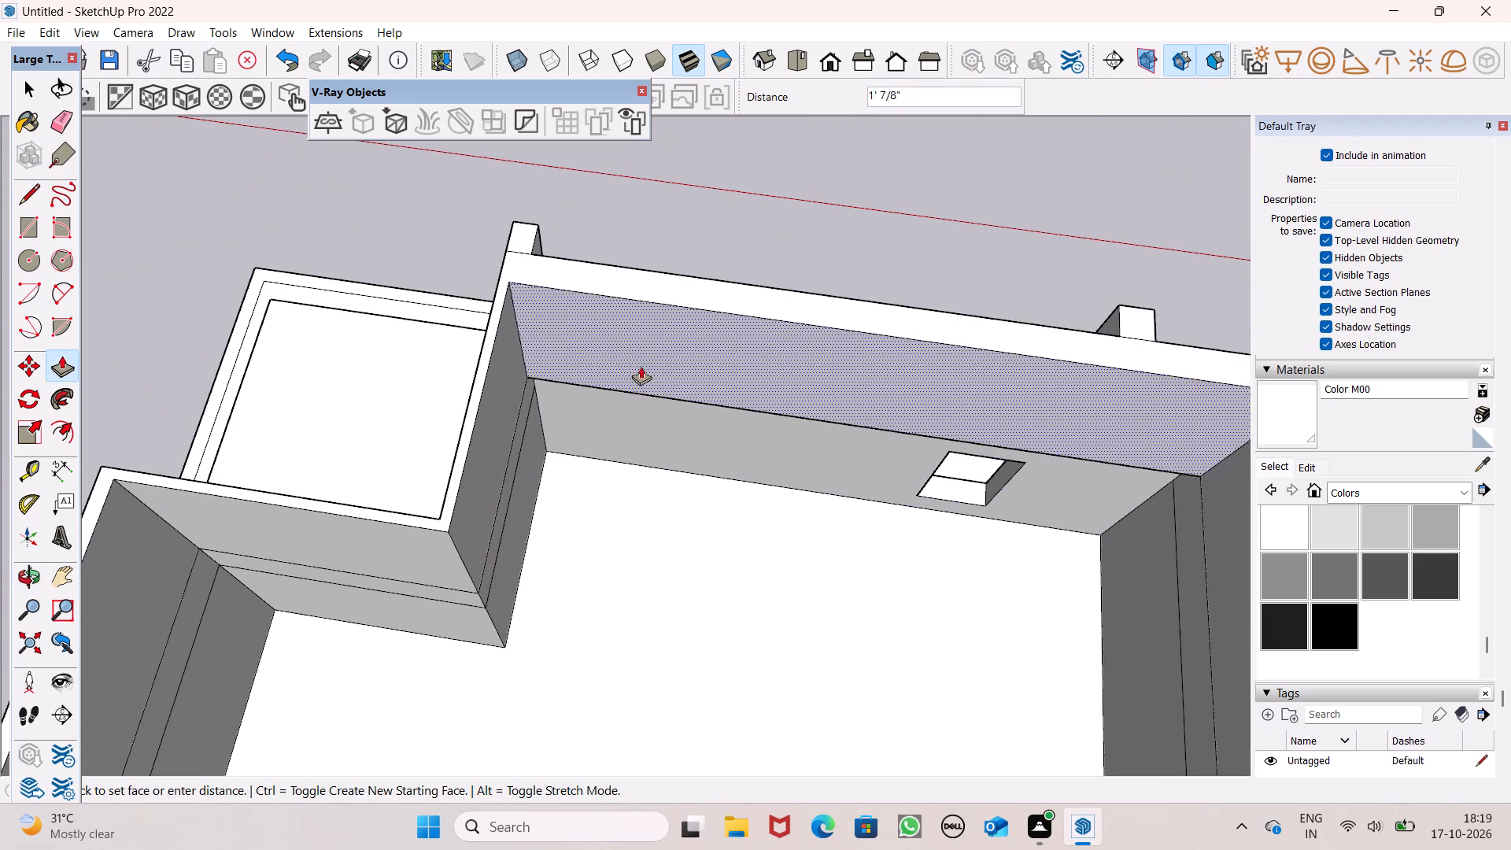
left_click_drag(641, 366, 630, 390)
Recess the front wall panel framed by the band and its two uprights about 2' 5 15/16" inward.
scroll(626, 346, "down", 5)
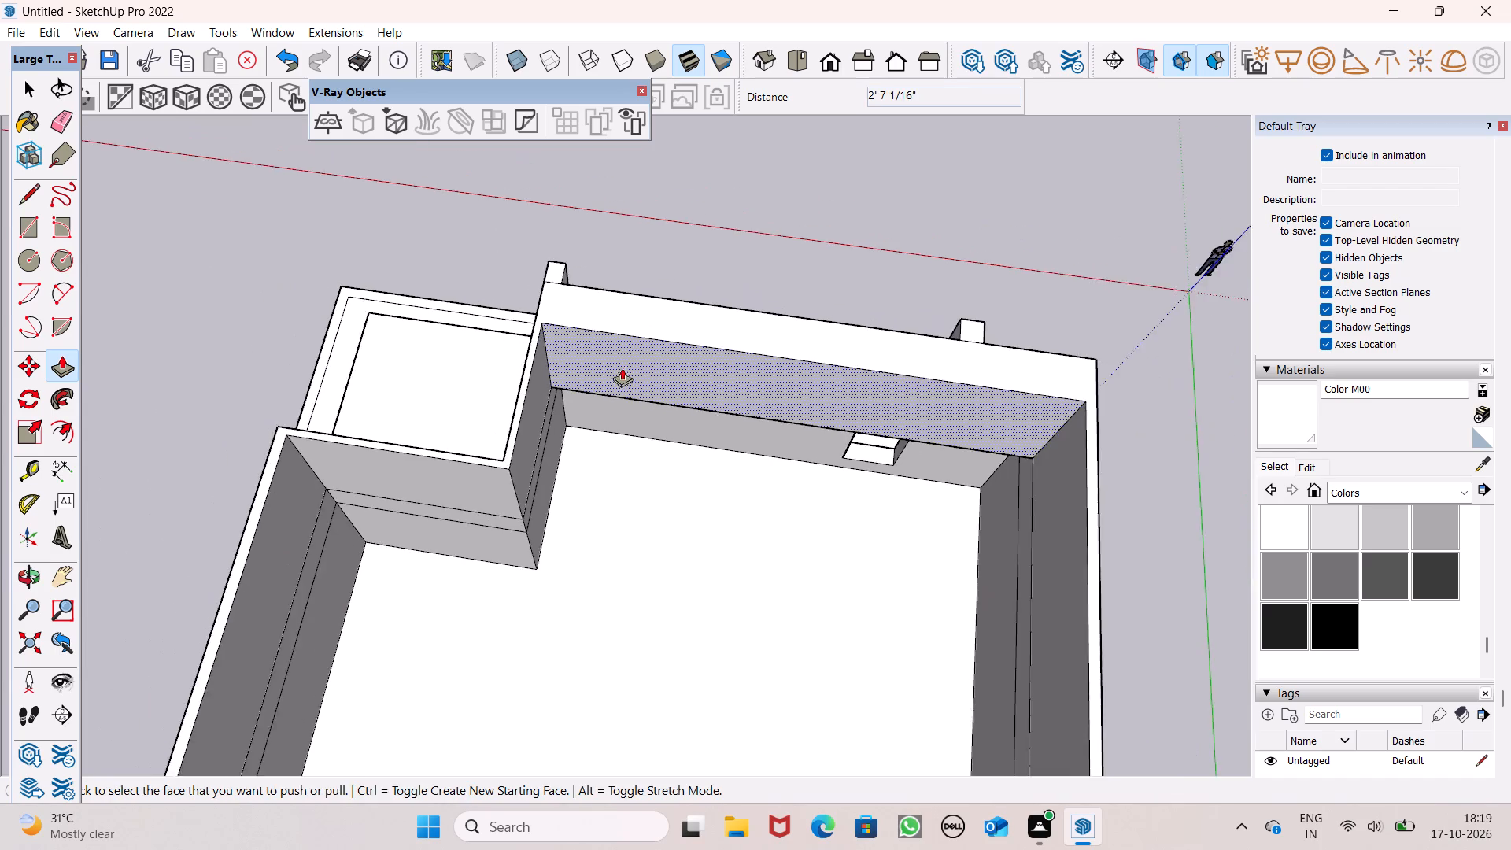
middle_click_drag(629, 386, 1321, 415)
middle_click_drag(454, 395, 1104, 254)
scroll(1104, 254, "up", 1)
scroll(949, 248, "down", 4)
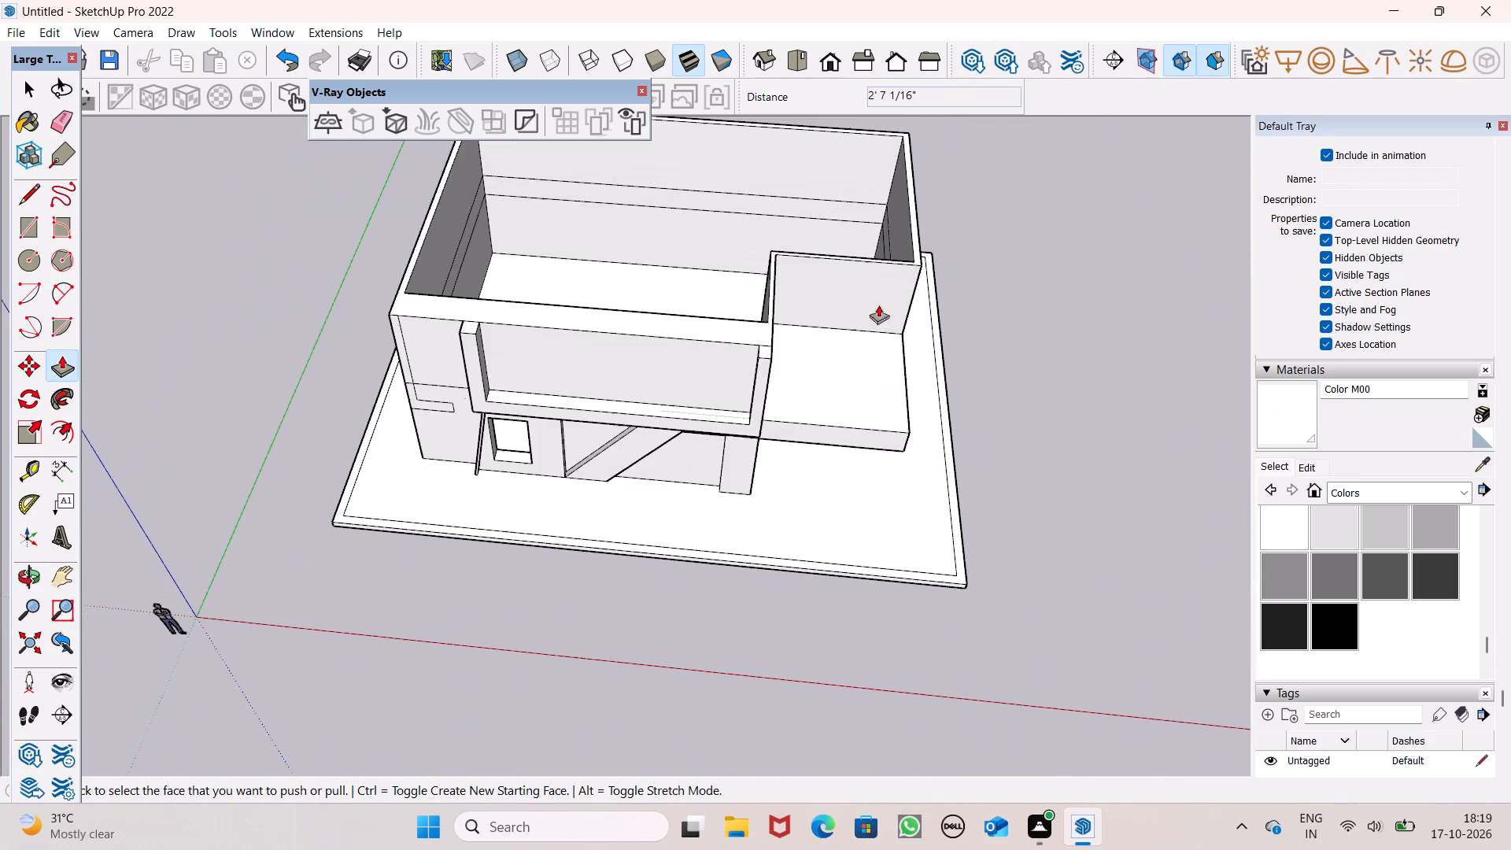
scroll(365, 384, "up", 3)
scroll(652, 324, "up", 6)
left_click_drag(648, 334, 649, 323)
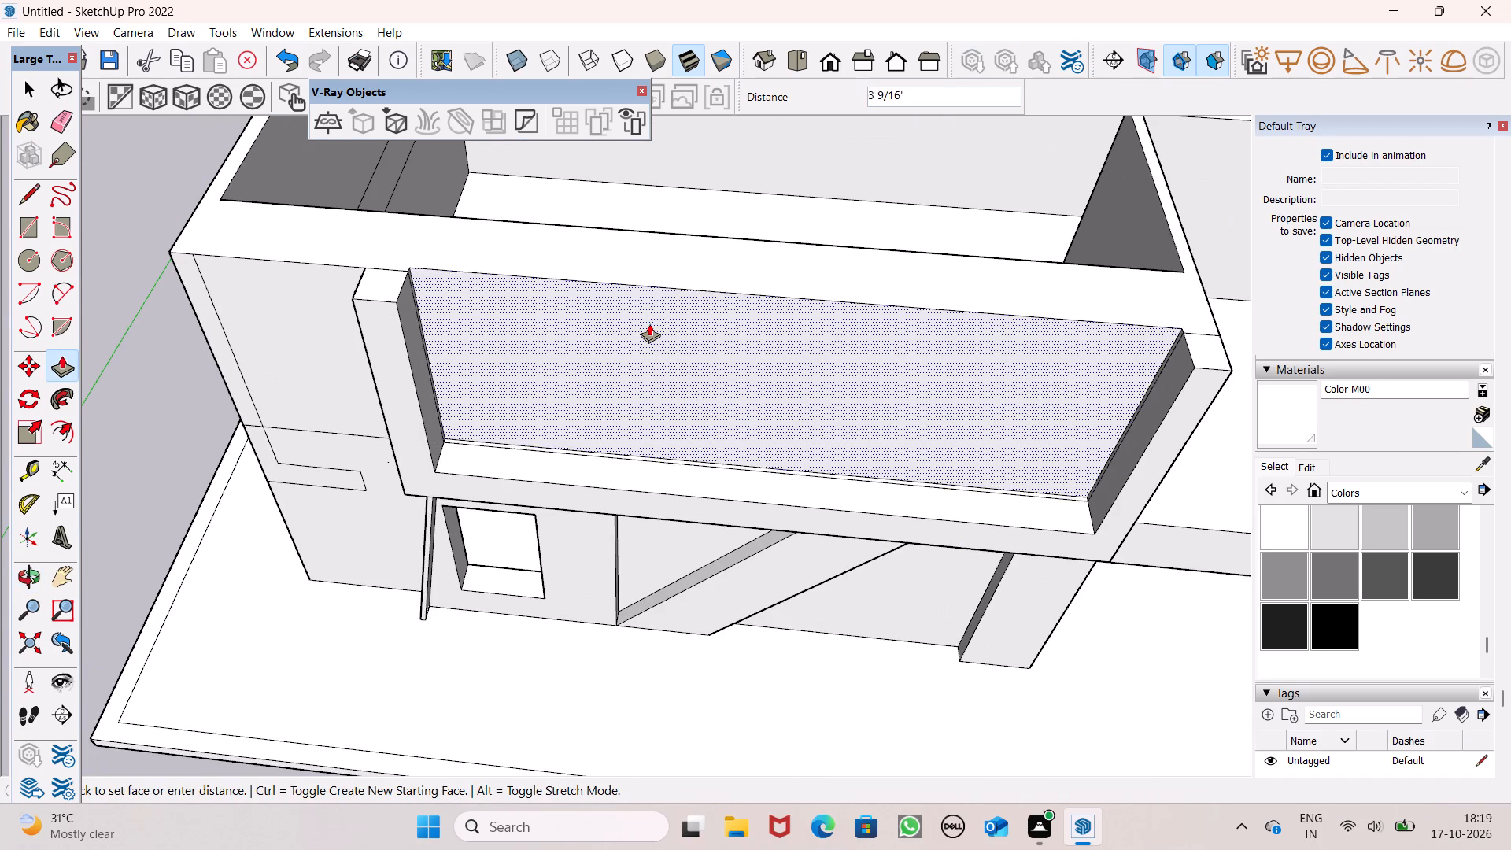
left_click_drag(649, 323, 671, 298)
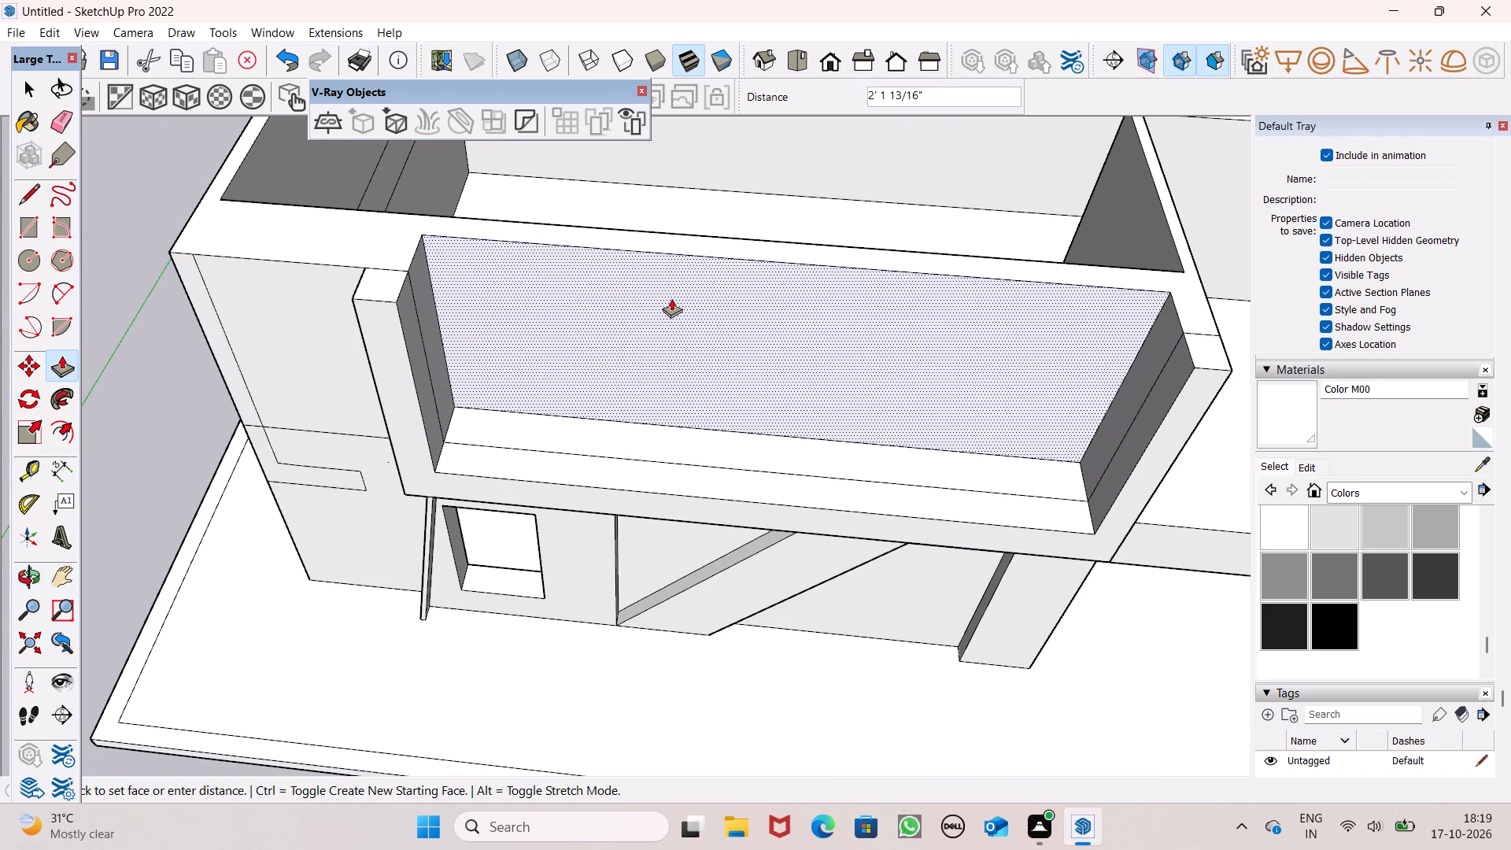
left_click_drag(671, 298, 684, 294)
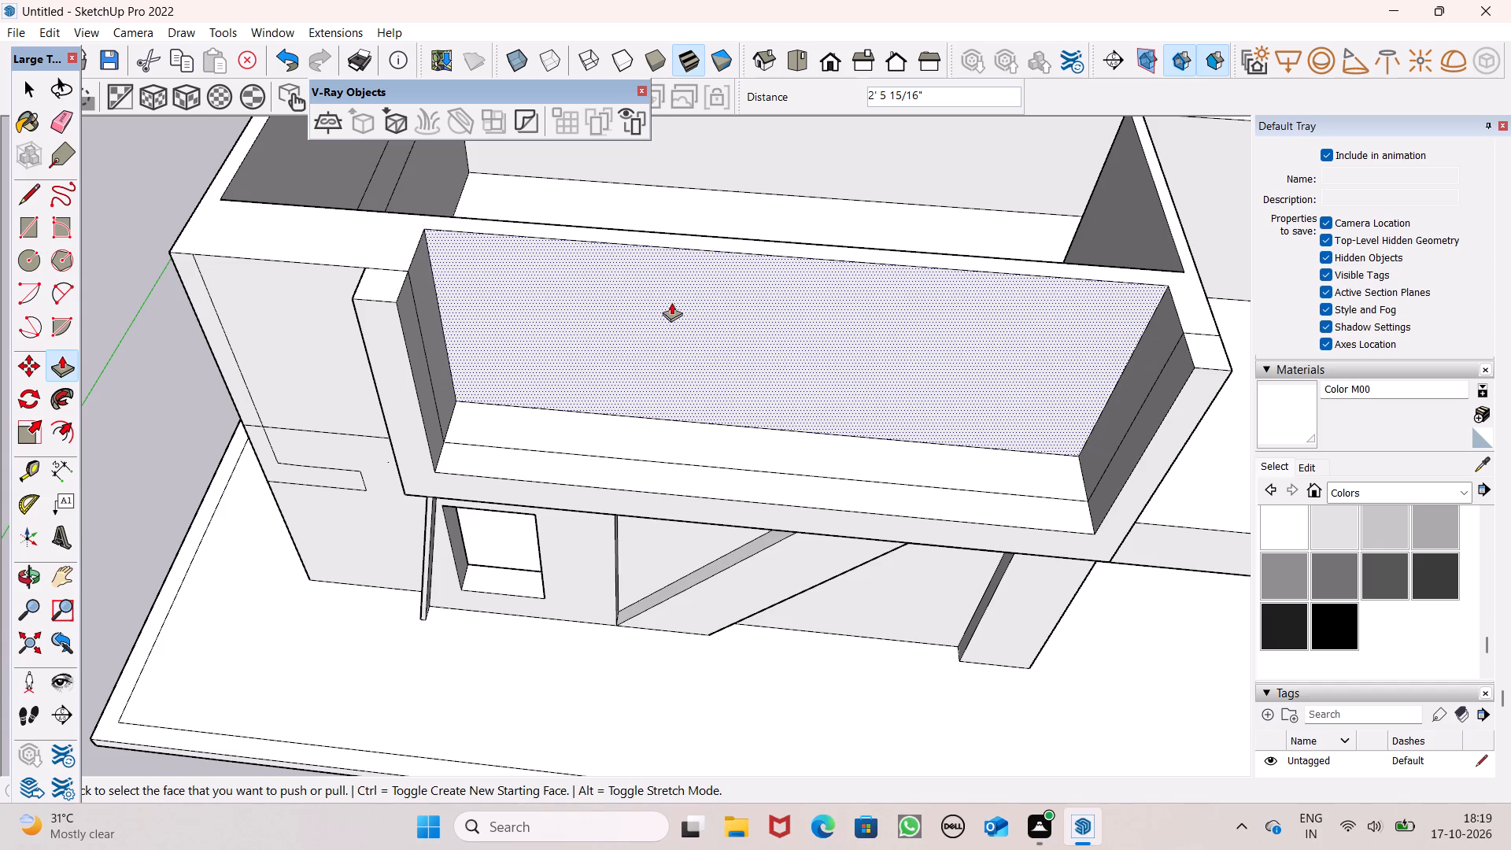
Recess the narrow upper front wall strip between the outer corner and the adjacent upright by 2' 5 15/16", level with the framed panel.
scroll(680, 313, "down", 5)
left_click_drag(456, 298, 512, 277)
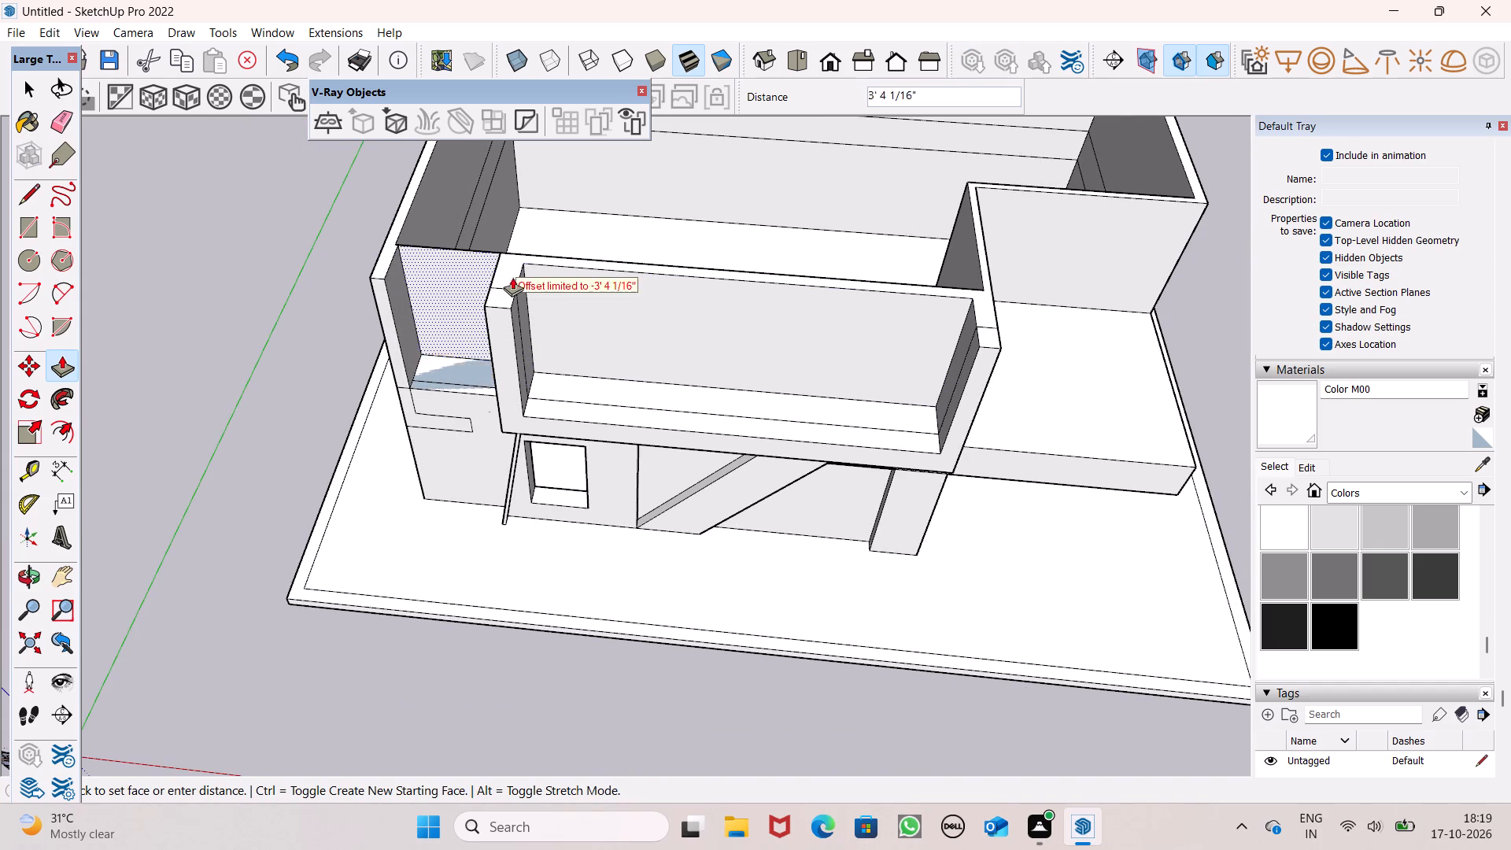
left_click_drag(512, 277, 529, 277)
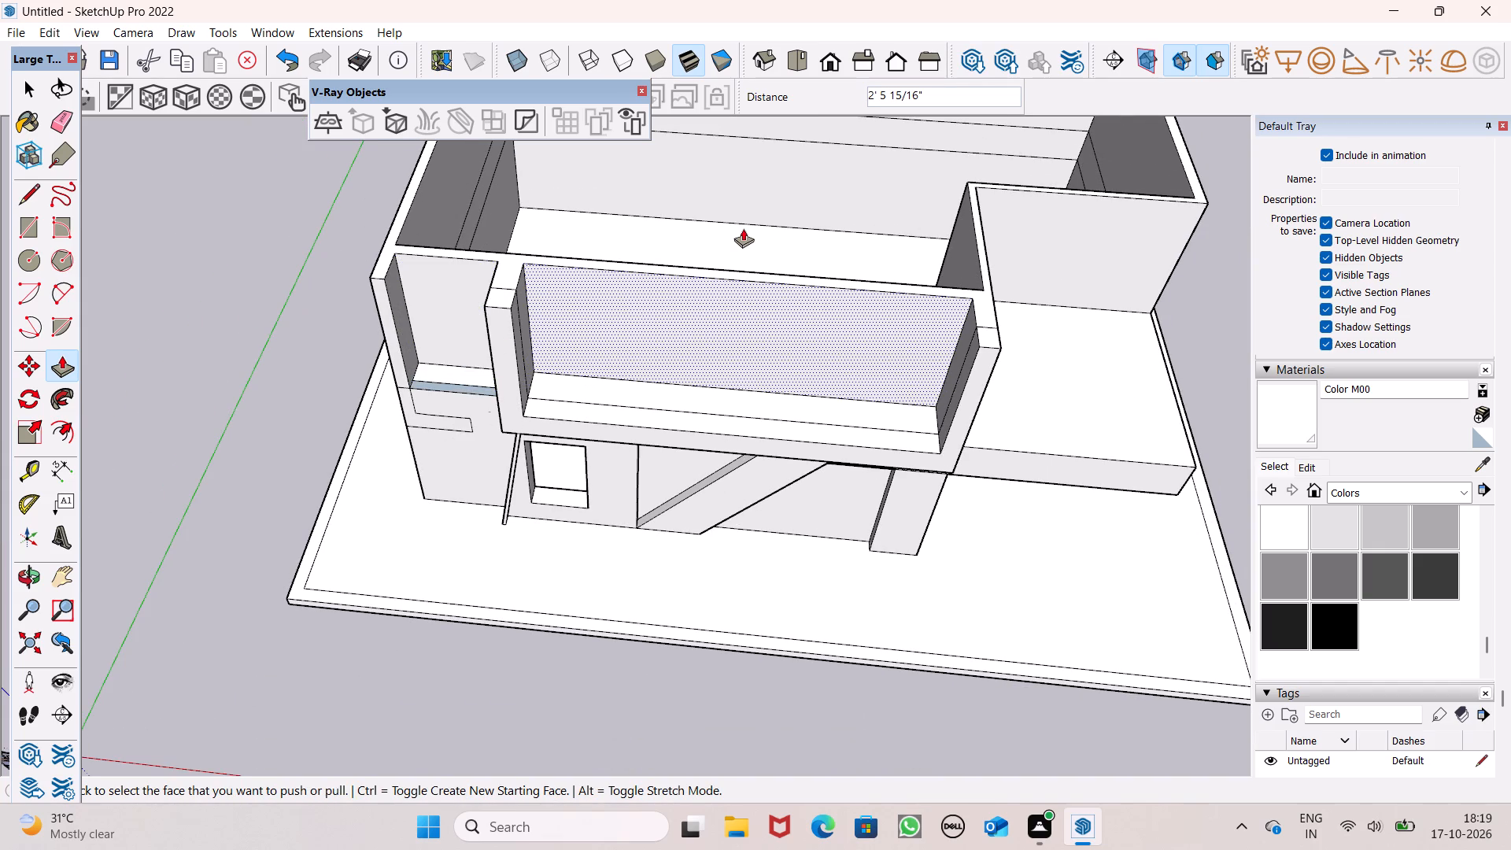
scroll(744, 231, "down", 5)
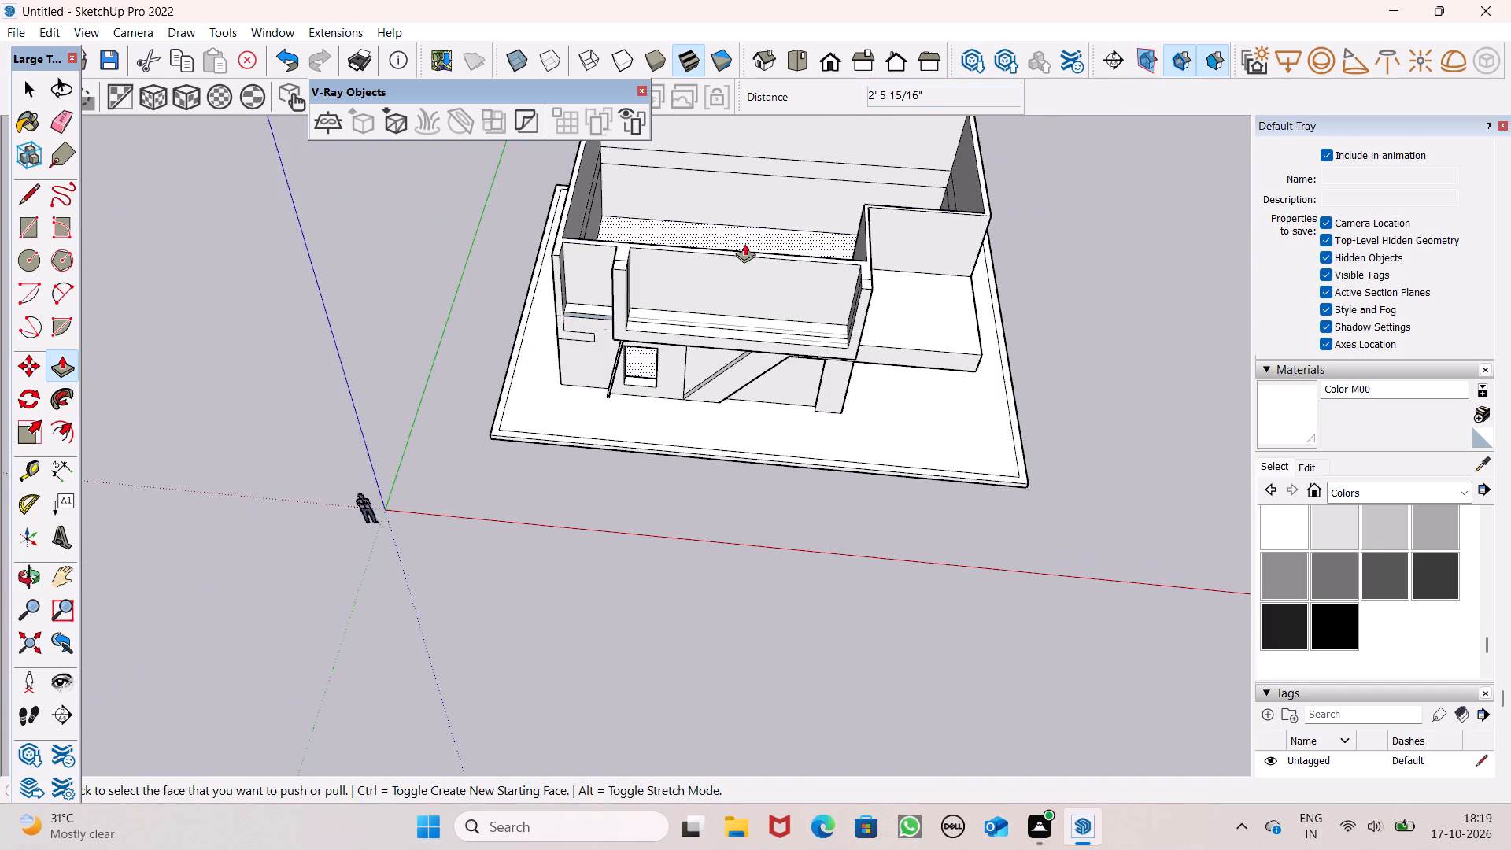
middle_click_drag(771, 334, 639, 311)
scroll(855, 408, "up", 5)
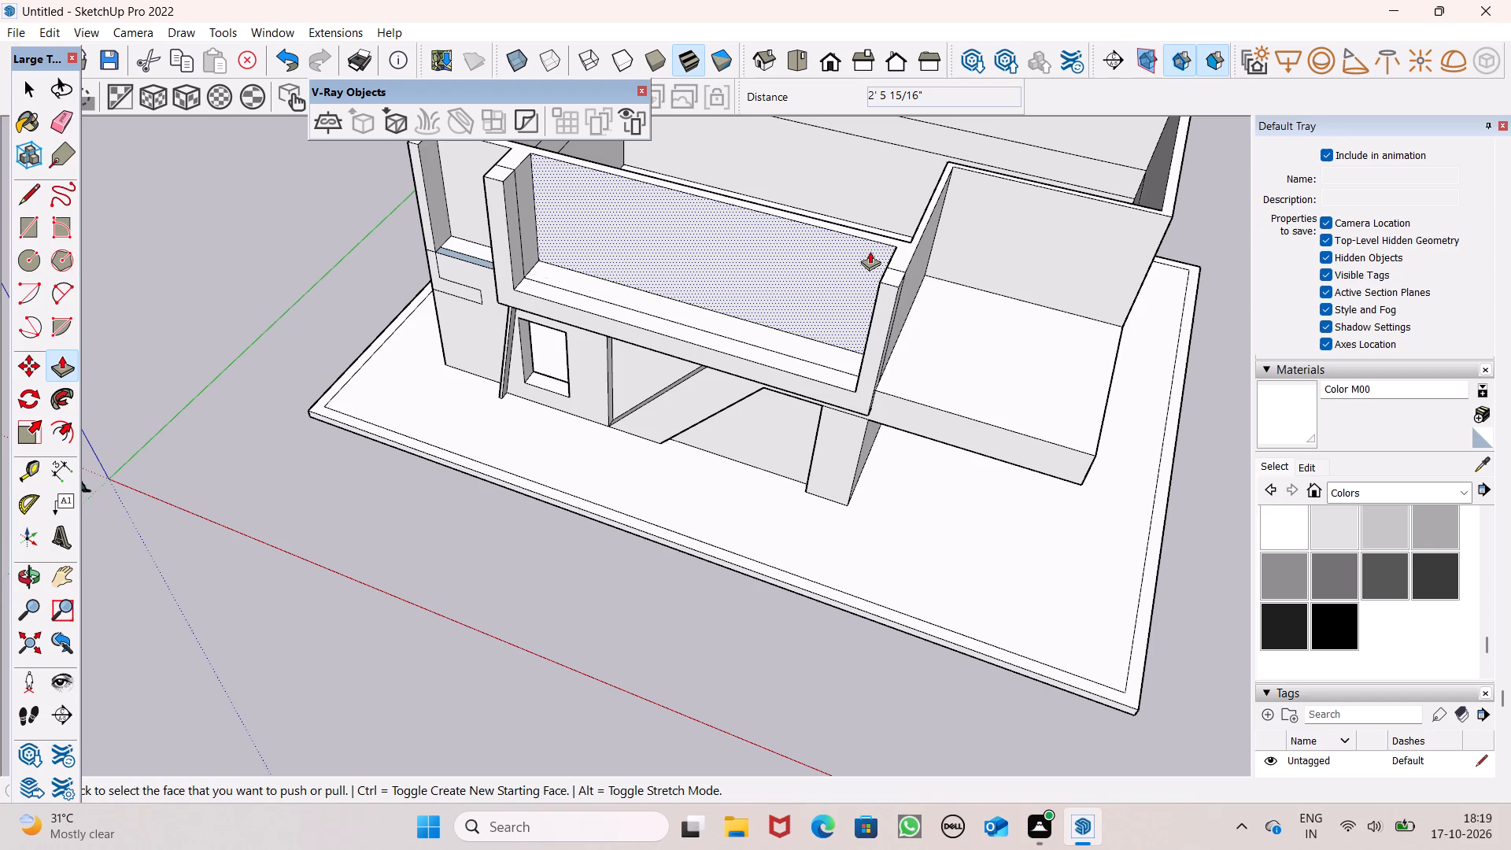
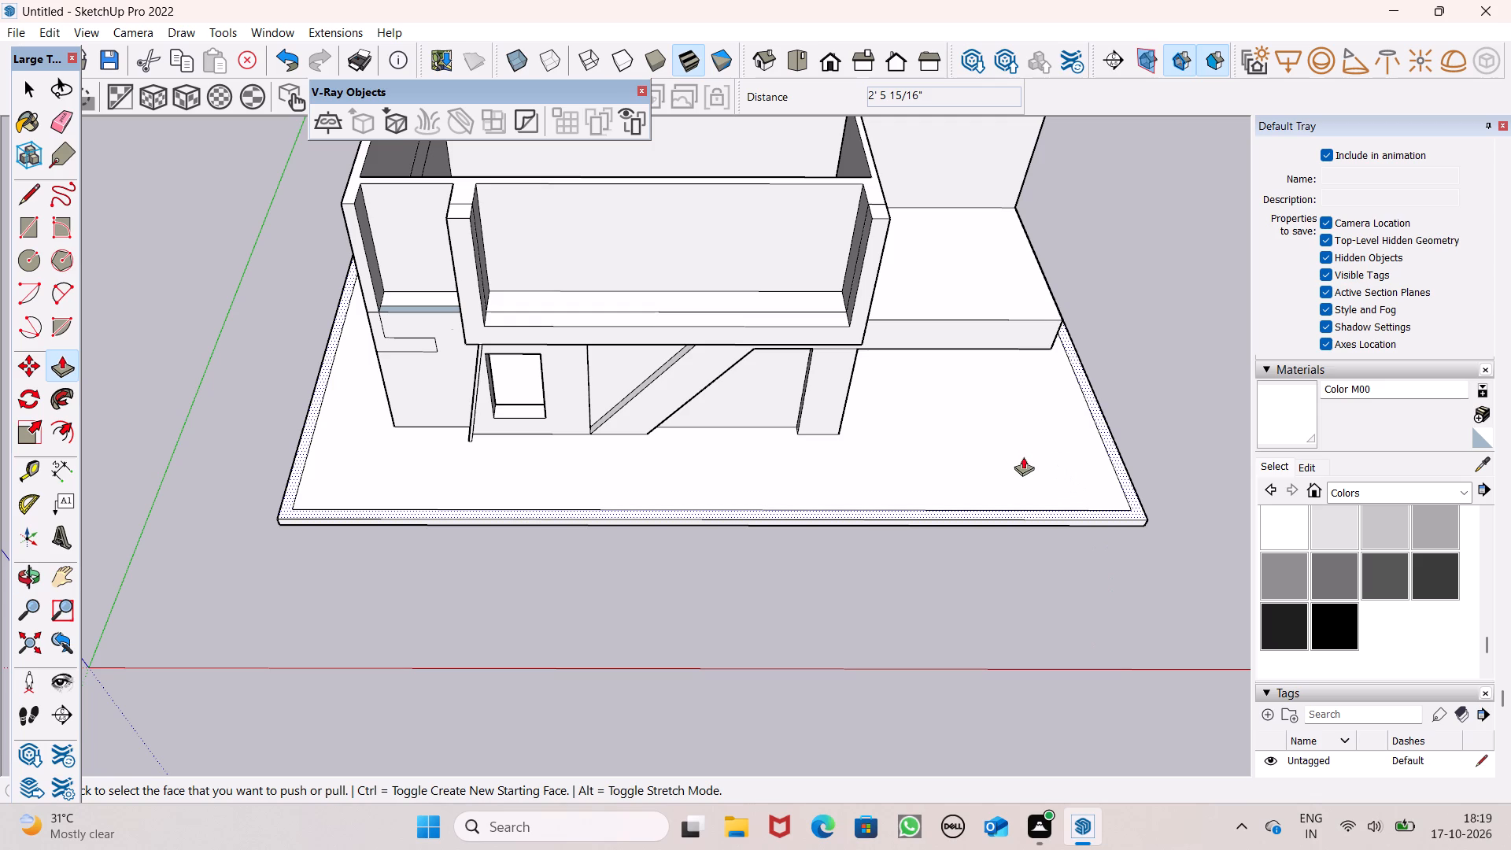
Examine the house model from above and from the front, focusing on the upper-floor walls and the framed front opening.
scroll(1040, 321, "down", 2)
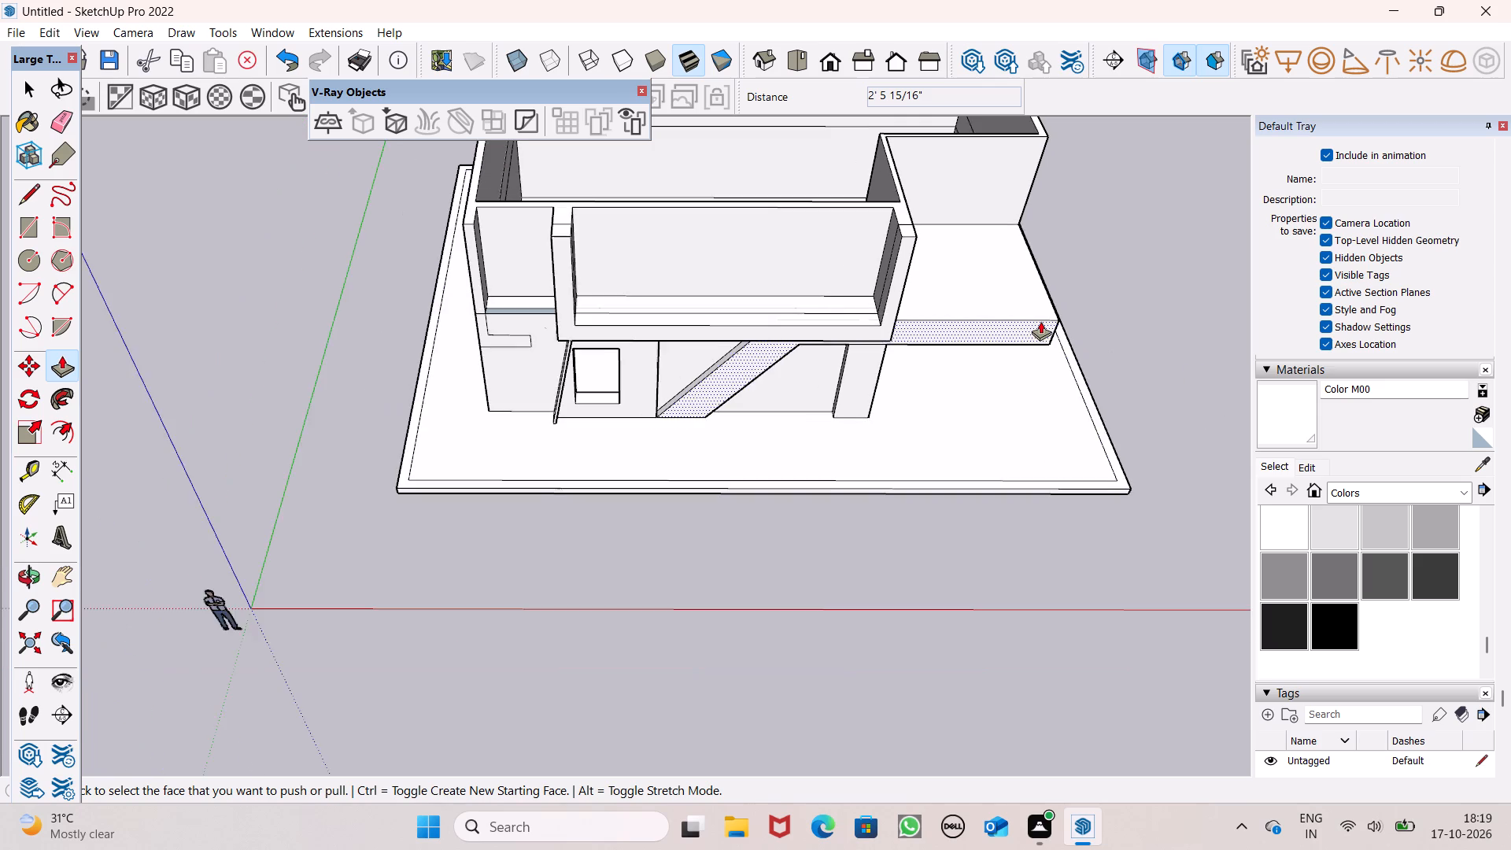
scroll(1040, 321, "down", 3)
scroll(748, 235, "up", 1)
scroll(728, 353, "down", 5)
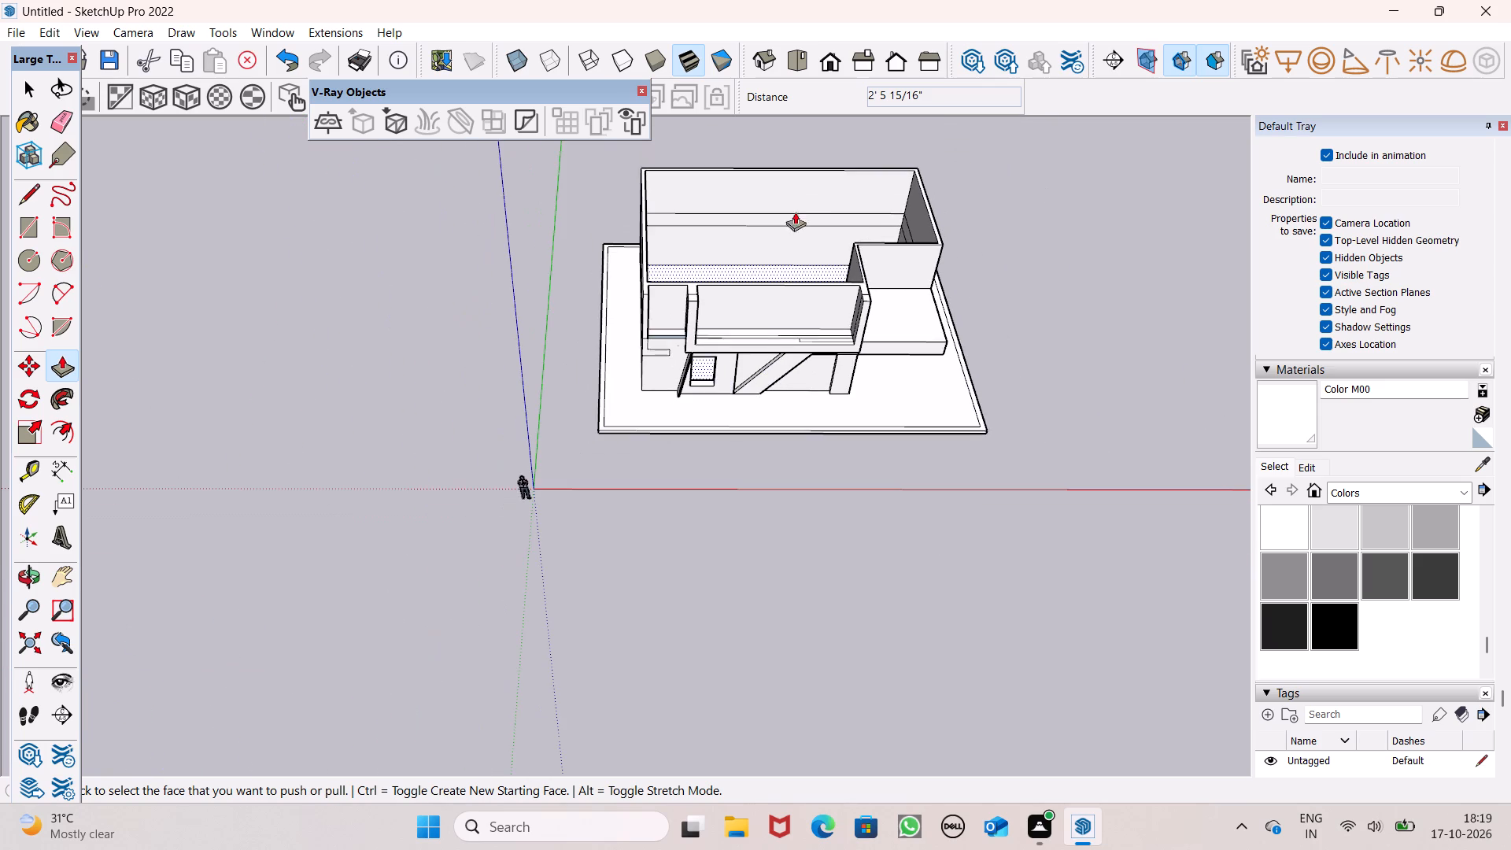
scroll(800, 189, "up", 5)
scroll(787, 225, "down", 2)
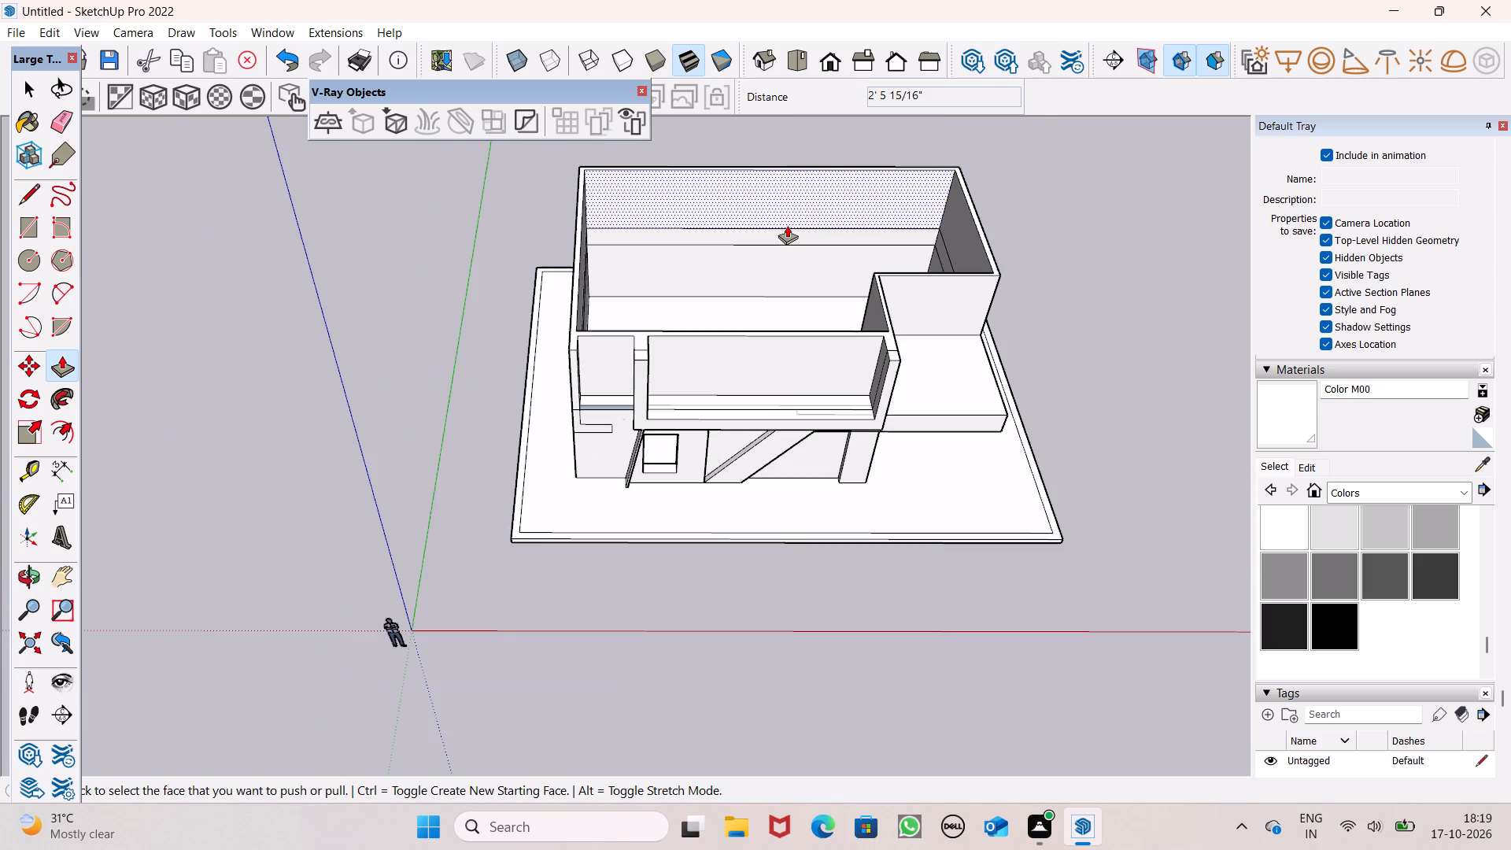
scroll(787, 220, "up", 6)
middle_click_drag(766, 334, 801, 190)
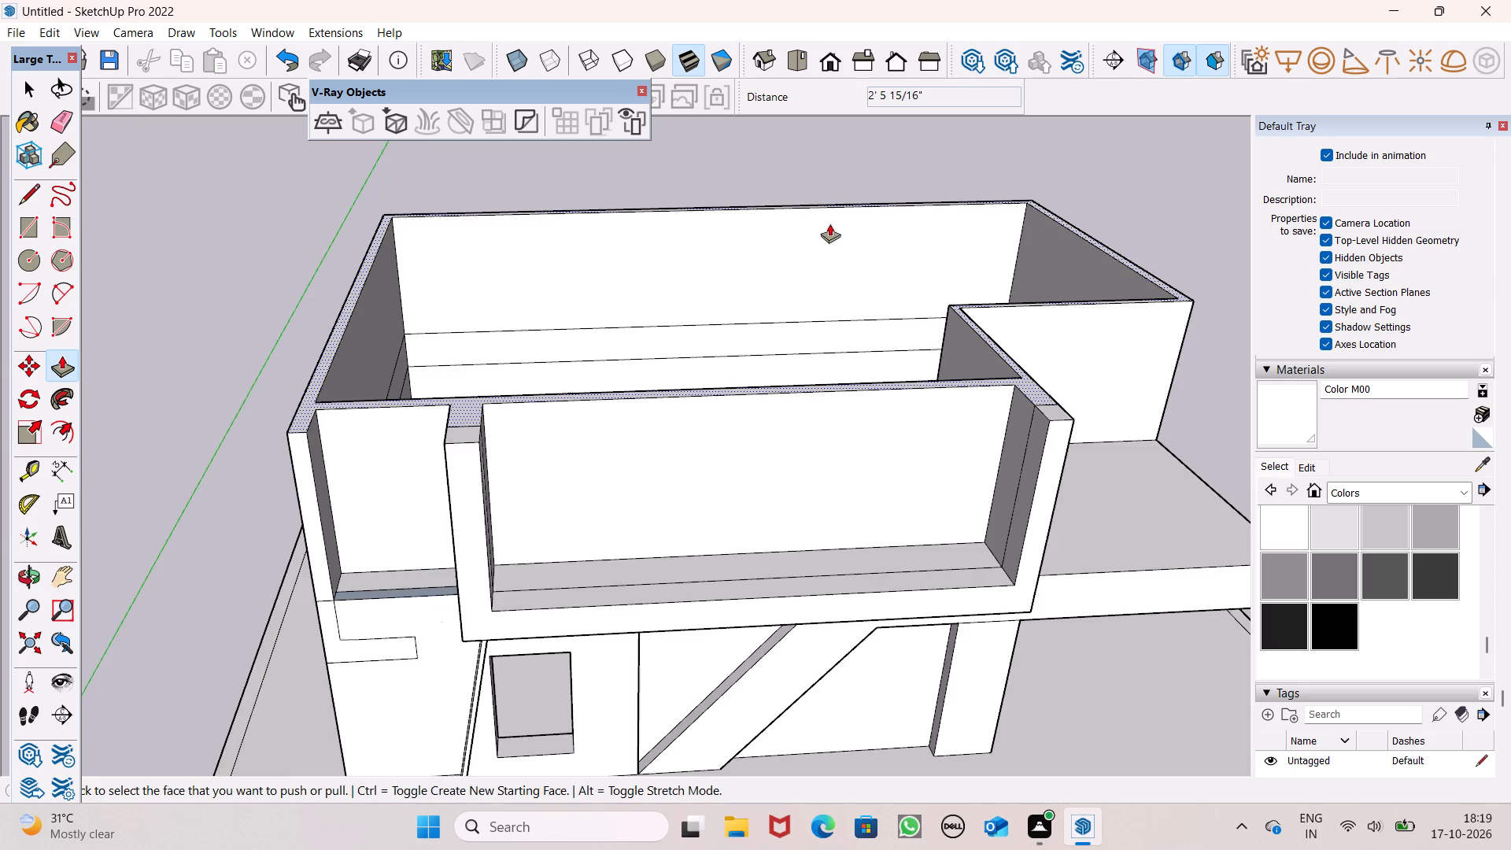
scroll(833, 229, "down", 5)
middle_click_drag(865, 299, 791, 191)
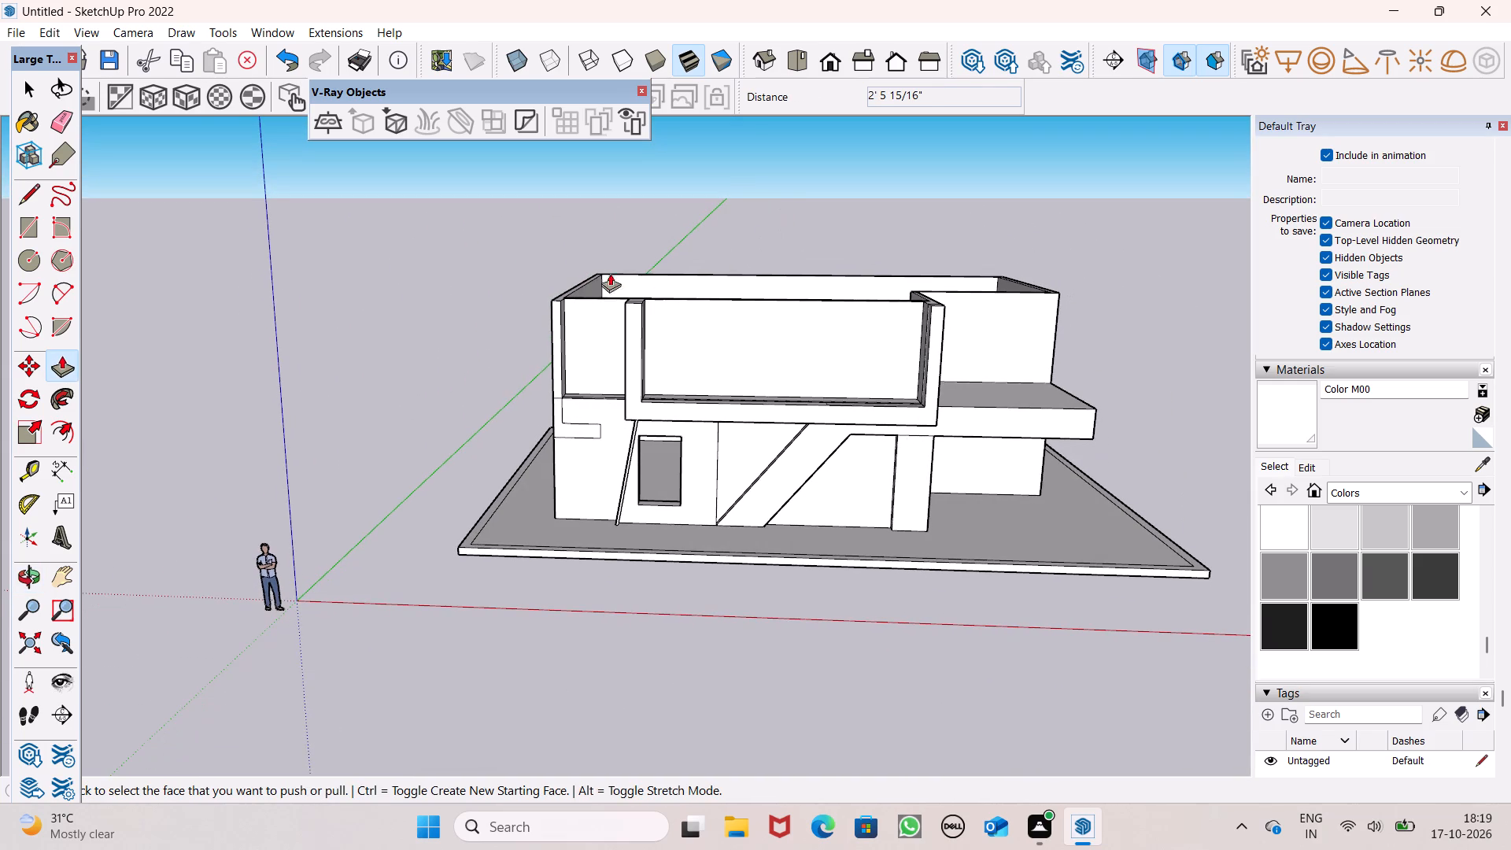
scroll(579, 277, "up", 4)
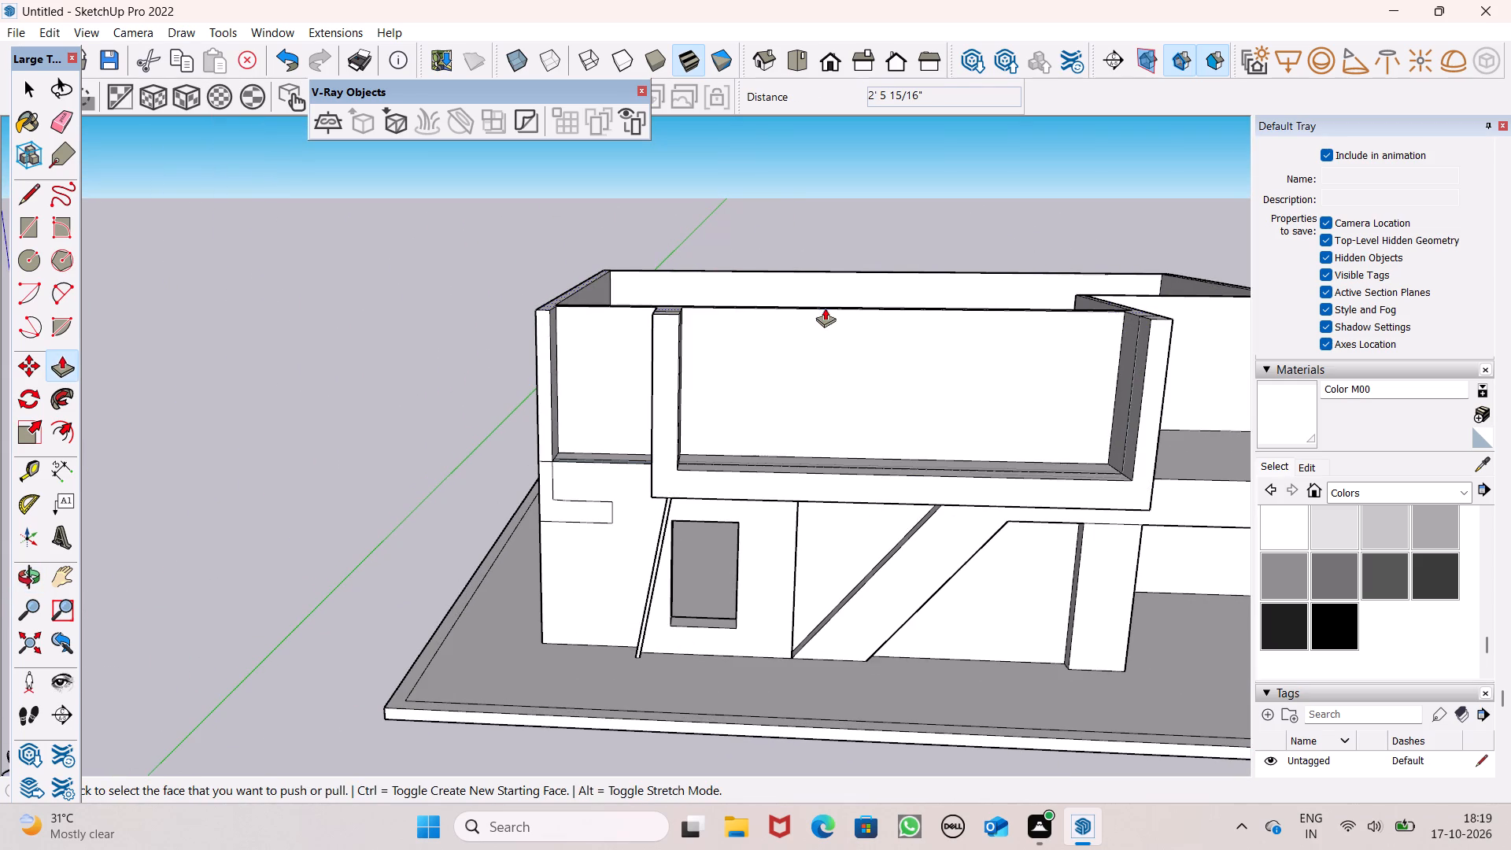
middle_click_drag(850, 389, 884, 571)
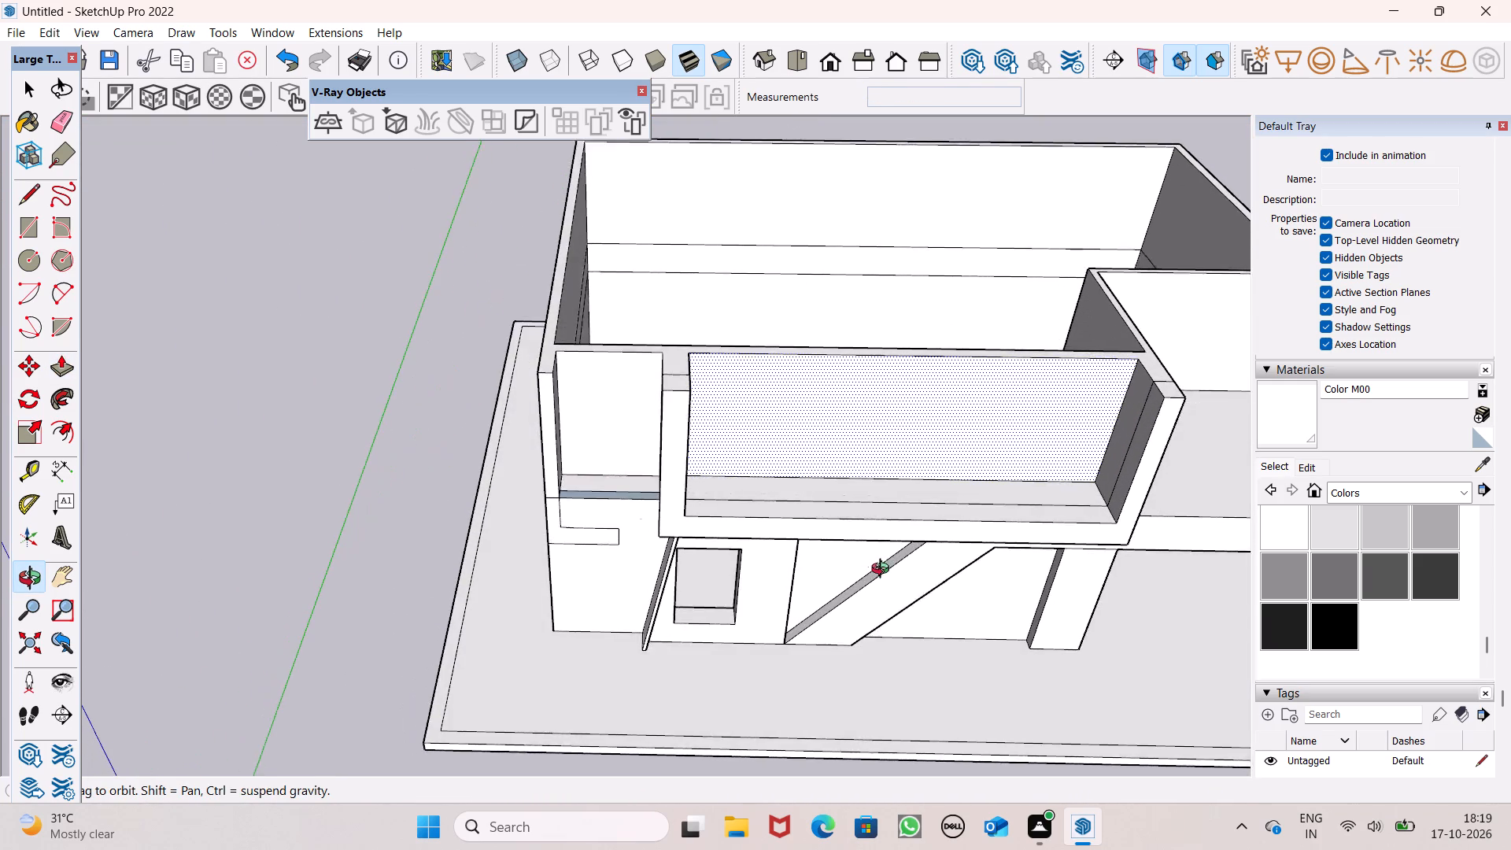
middle_click_drag(884, 571, 882, 573)
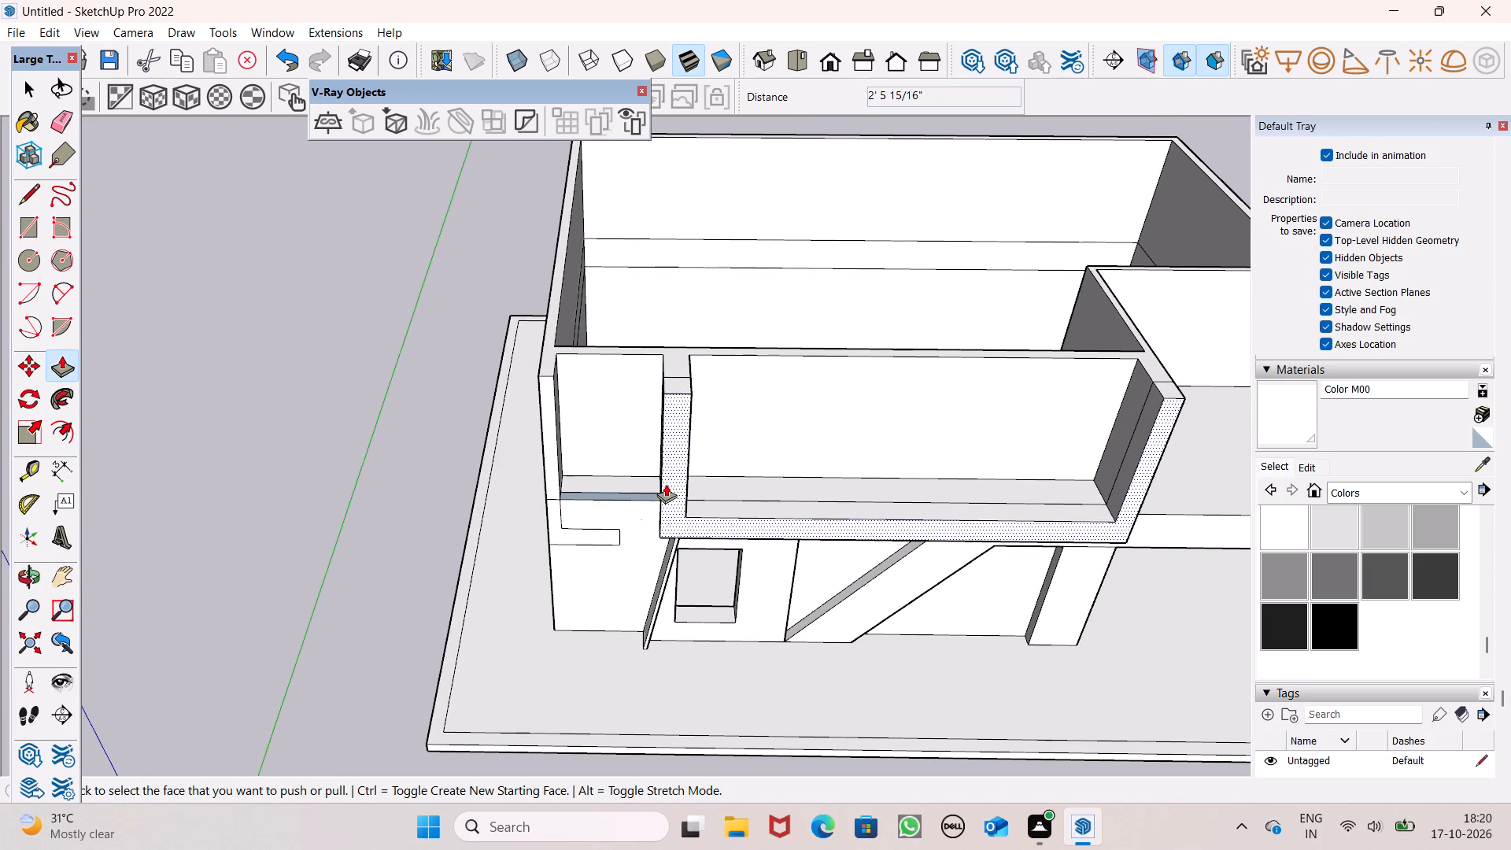
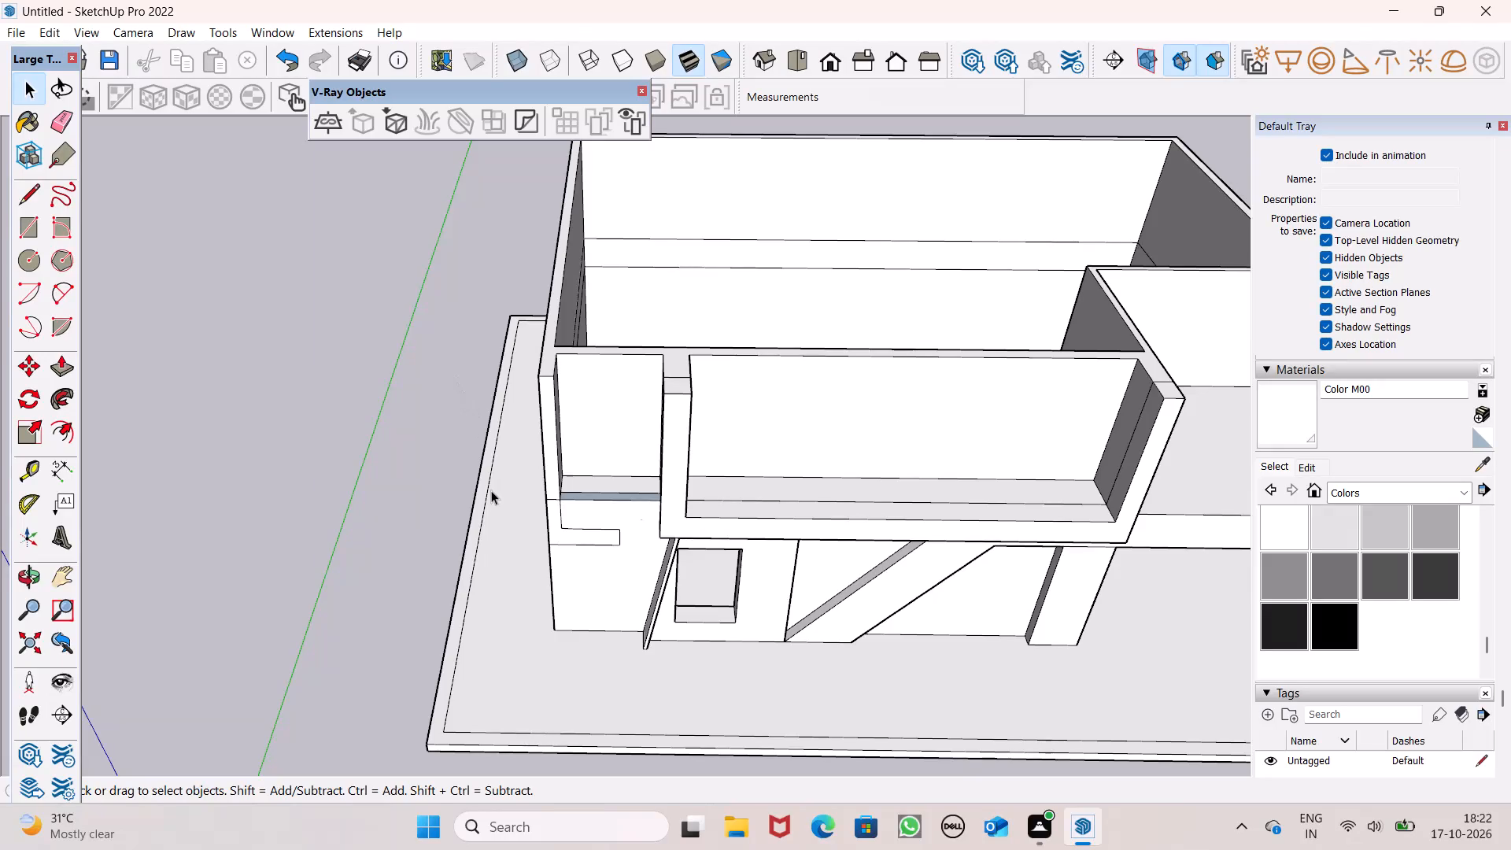
Examine the upper-floor framed front opening and the recessed wall behind it from above and from the front.
scroll(468, 443, "down", 4)
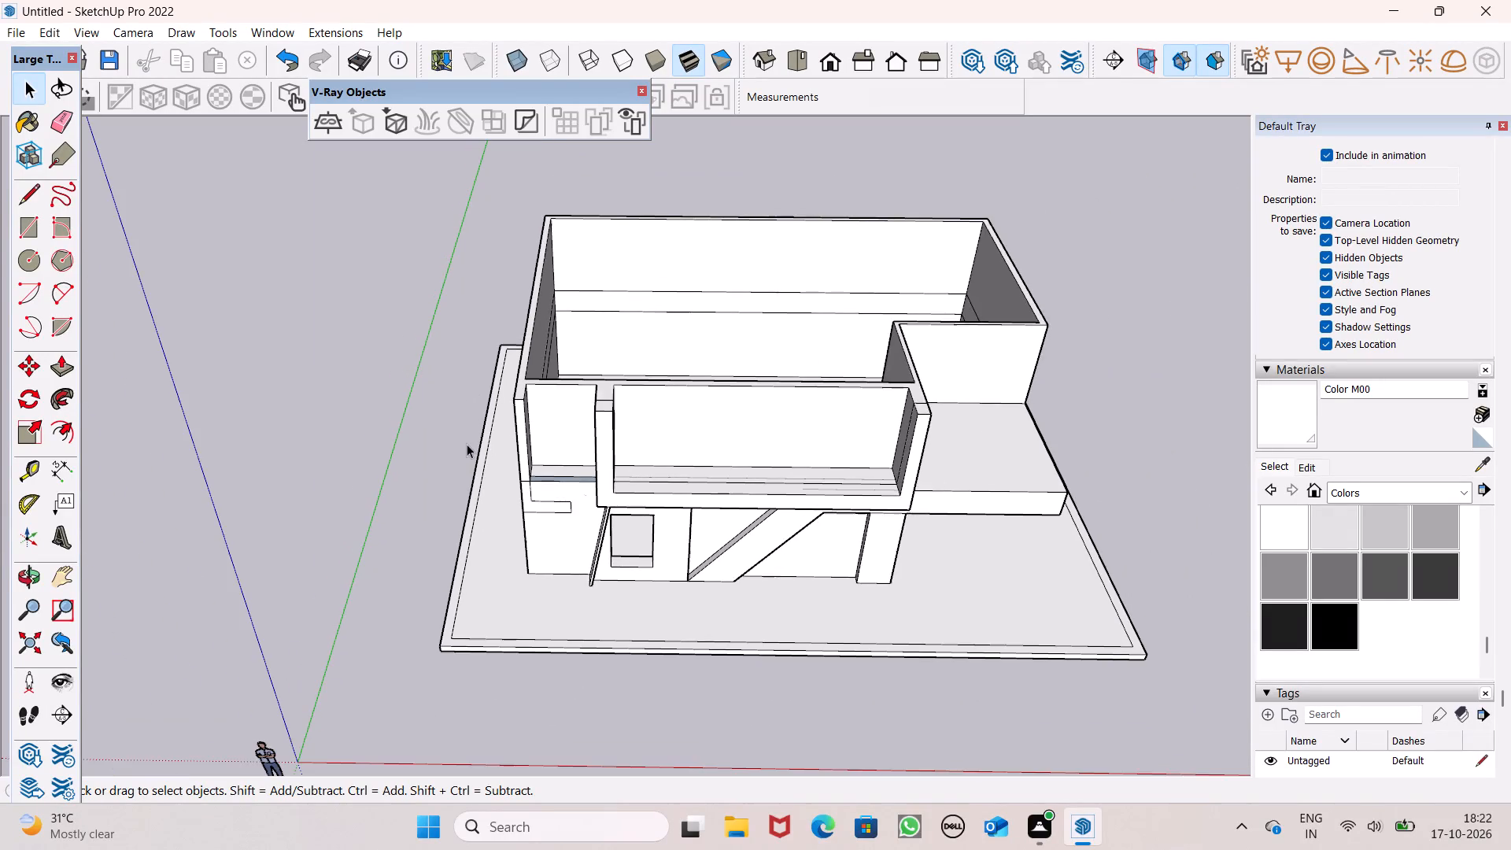
middle_click_drag(671, 444, 594, 277)
scroll(637, 331, "up", 2)
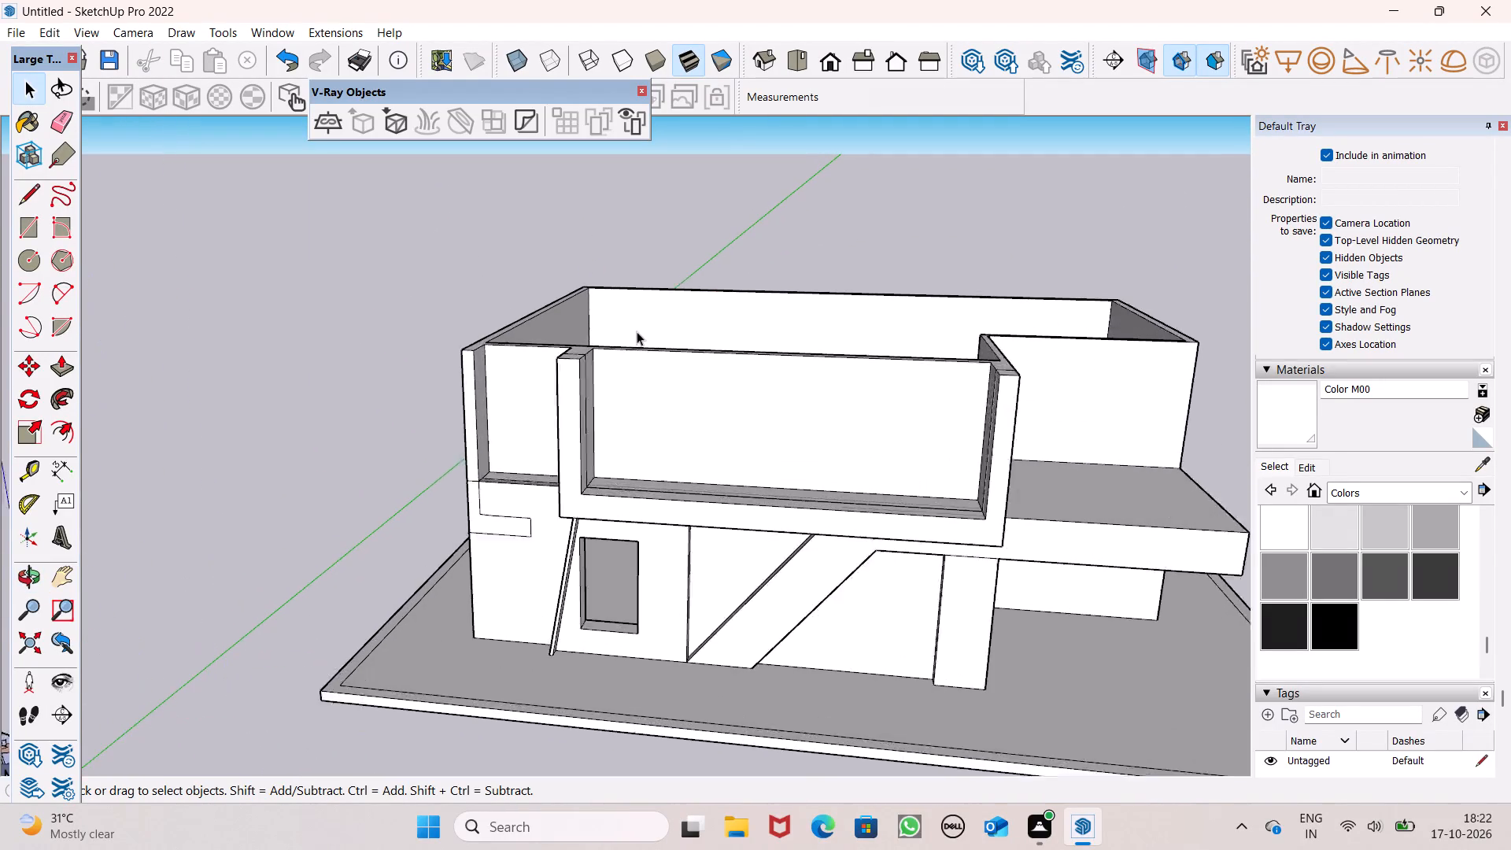
scroll(637, 331, "up", 1)
scroll(658, 368, "down", 2)
middle_click_drag(652, 444, 715, 610)
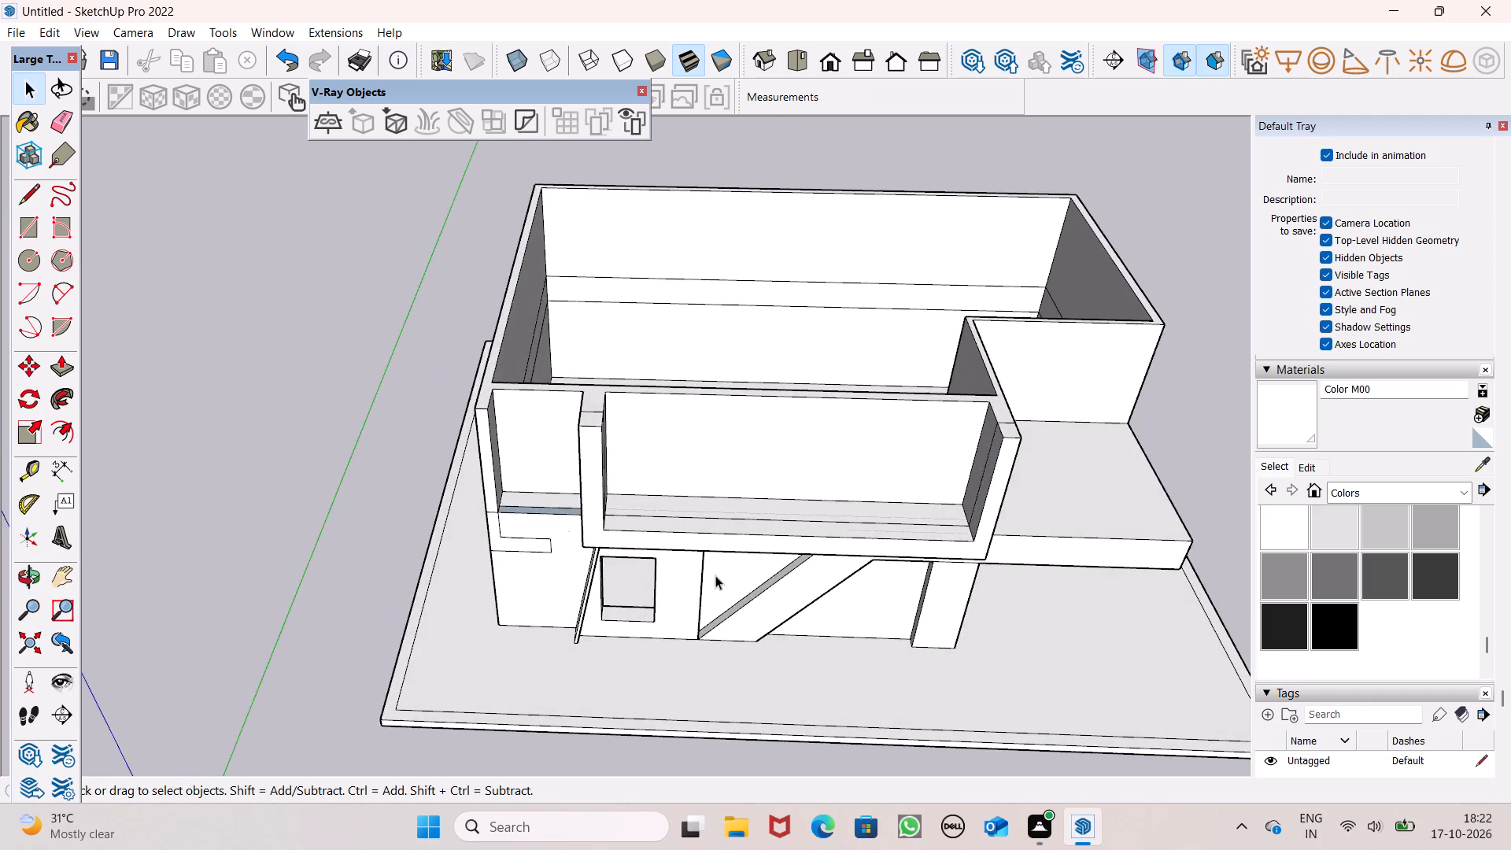
scroll(715, 572, "up", 7)
scroll(719, 562, "down", 2)
middle_click_drag(721, 551, 735, 635)
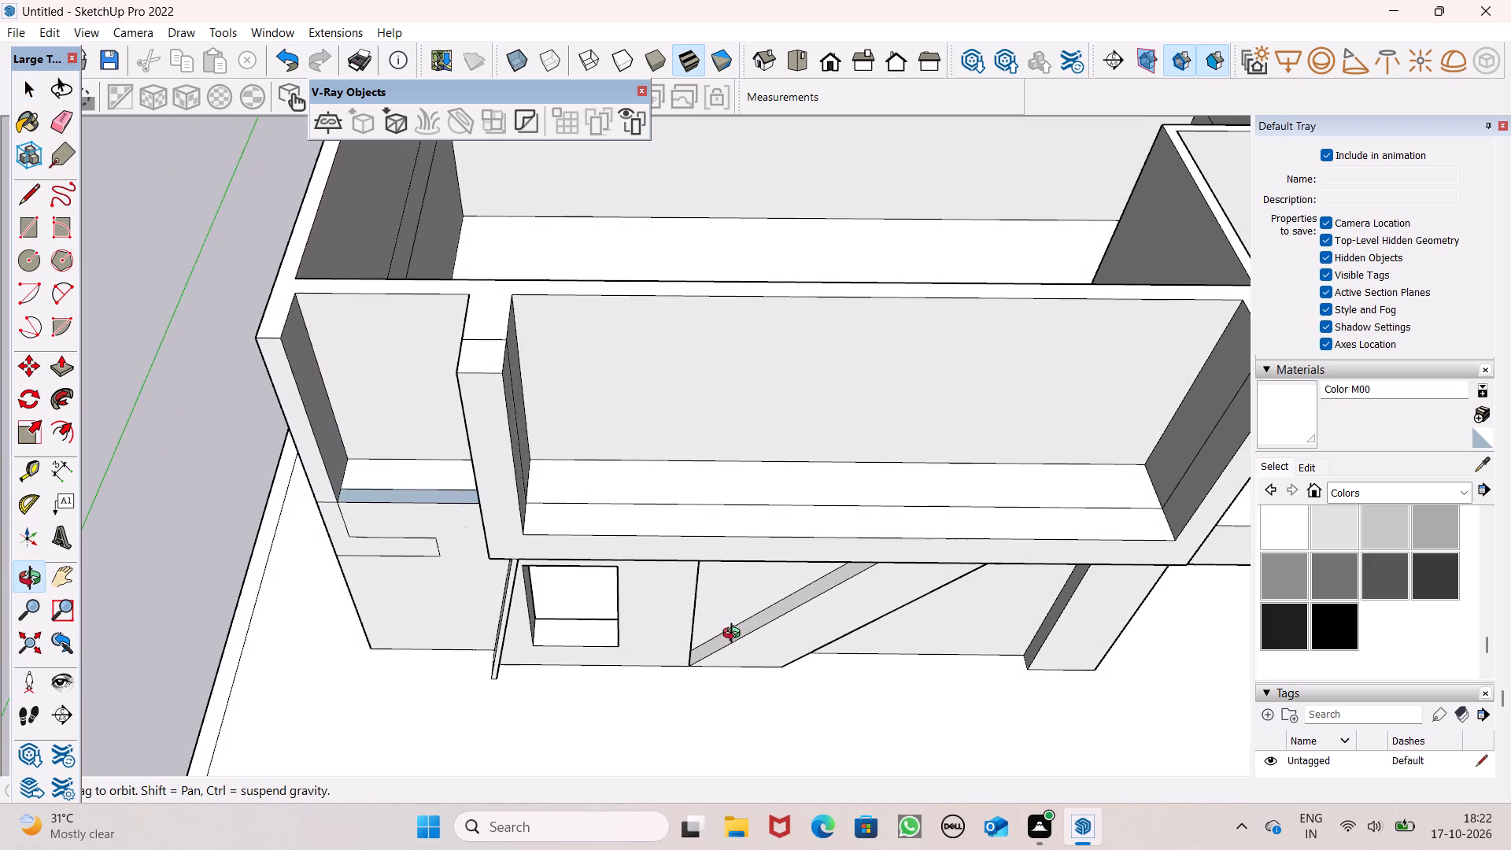
middle_click_drag(735, 635, 693, 530)
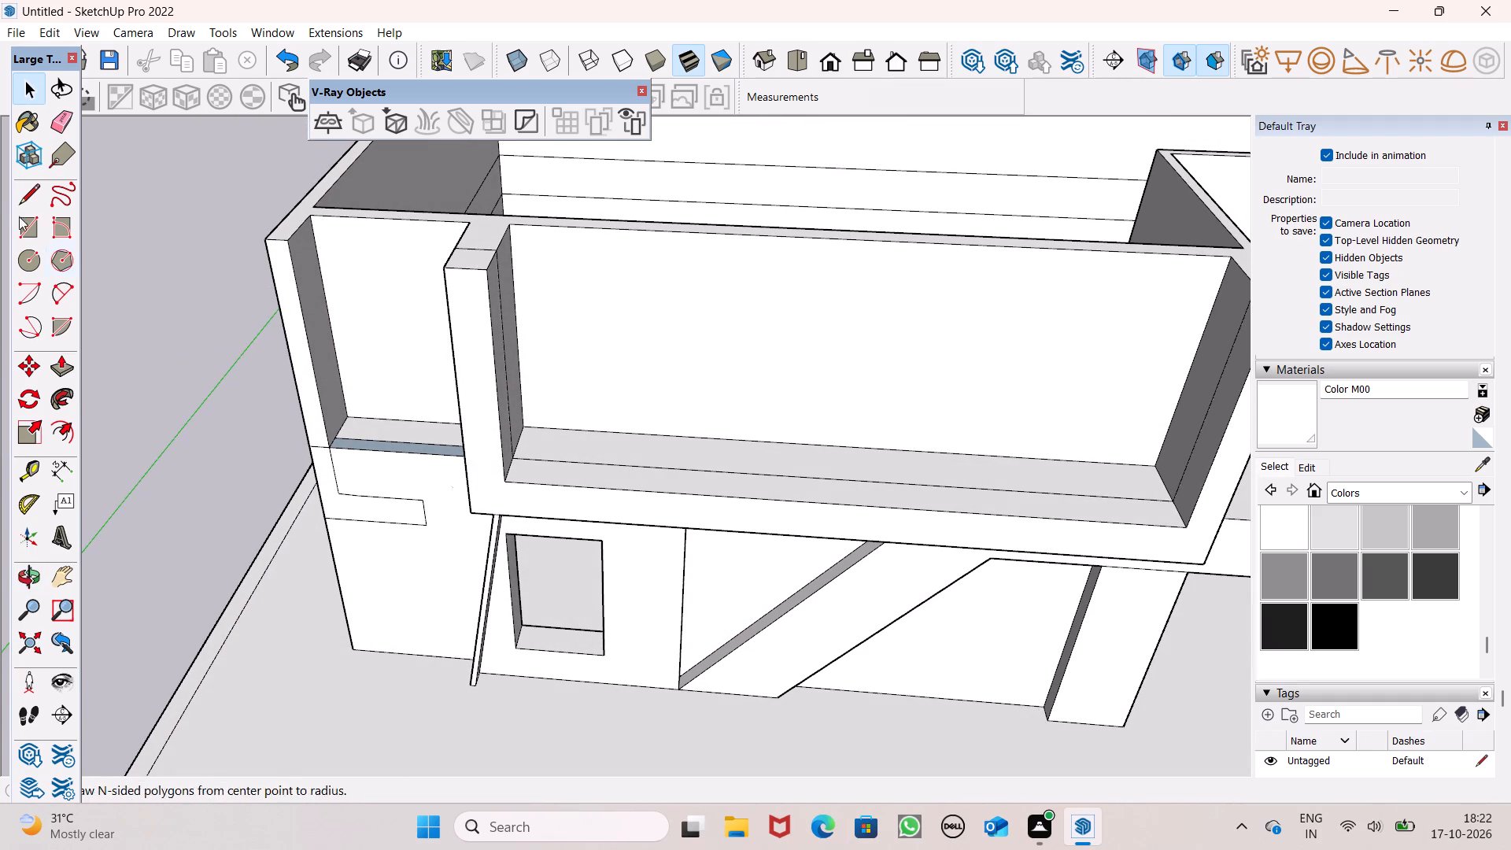
Draw a full-height vertical line, about 9' 11 3/16" long, on the recessed upper-floor wall near its right end.
left_click(21, 195)
scroll(1052, 358, "up", 1)
scroll(828, 227, "down", 3)
scroll(1018, 303, "up", 2)
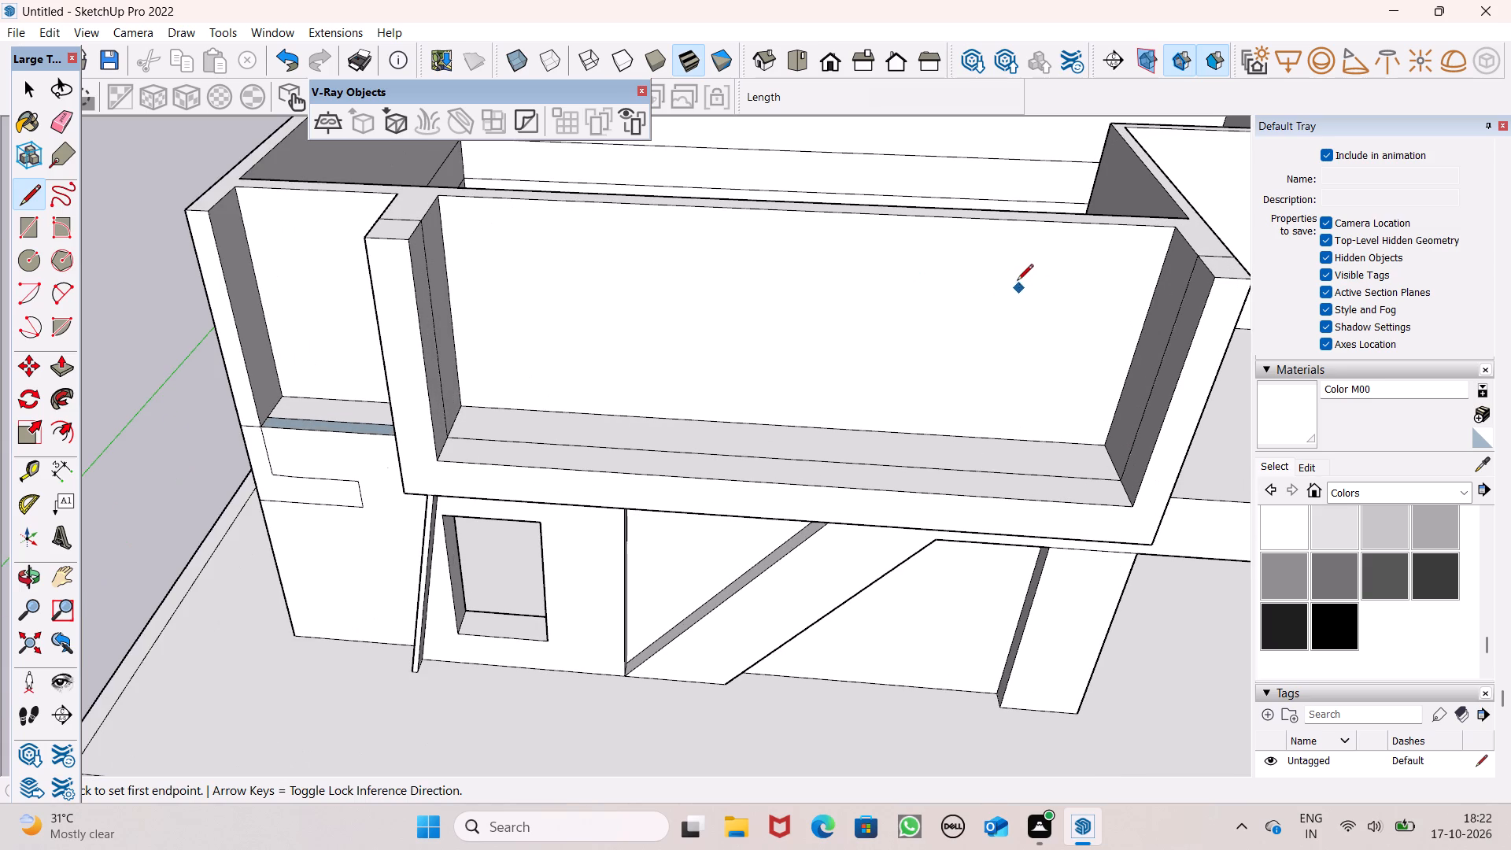
left_click(1092, 227)
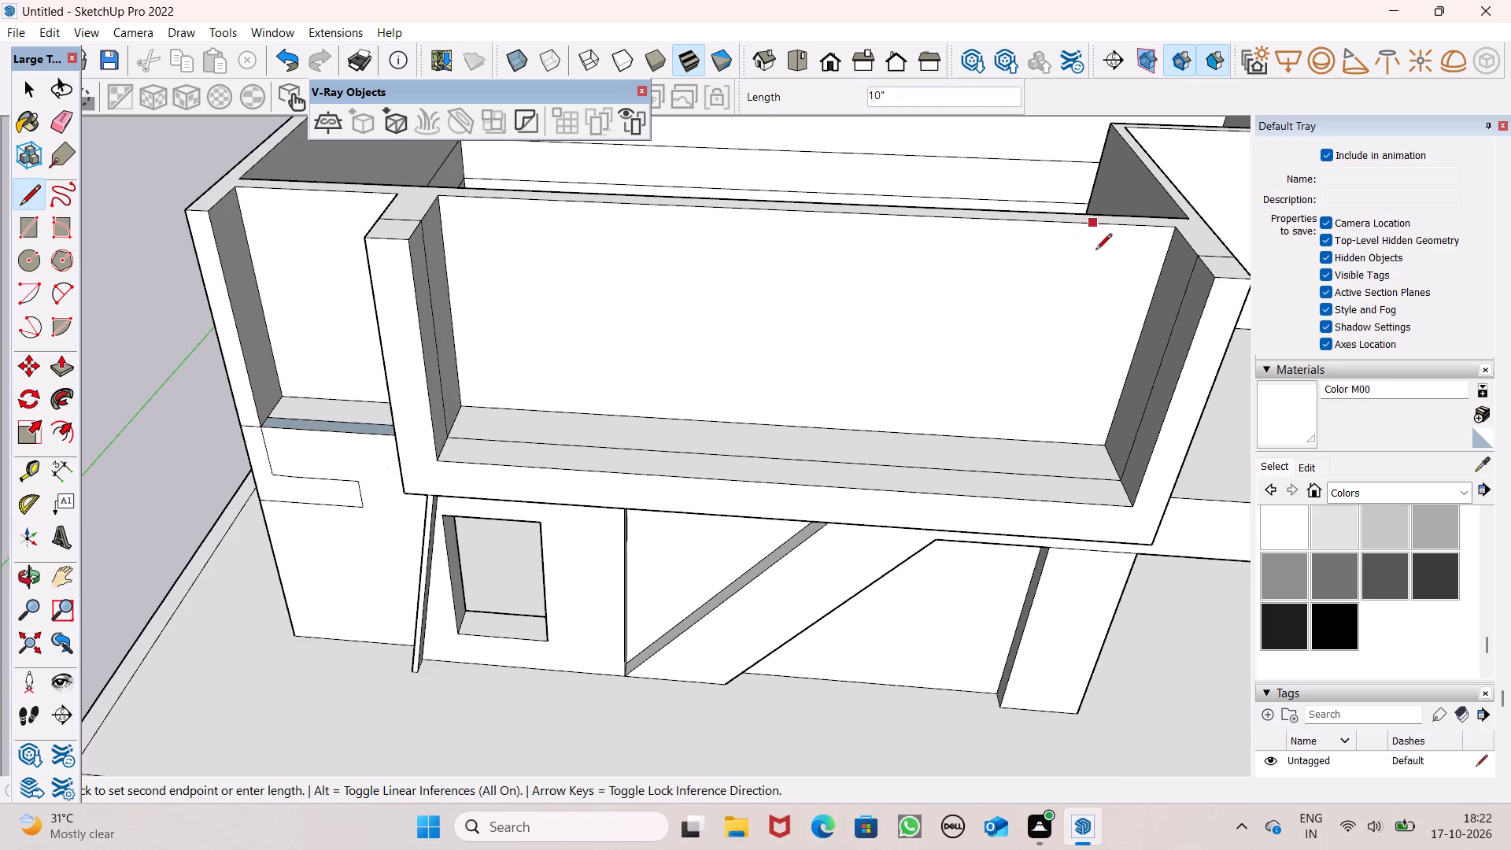
left_click(1040, 442)
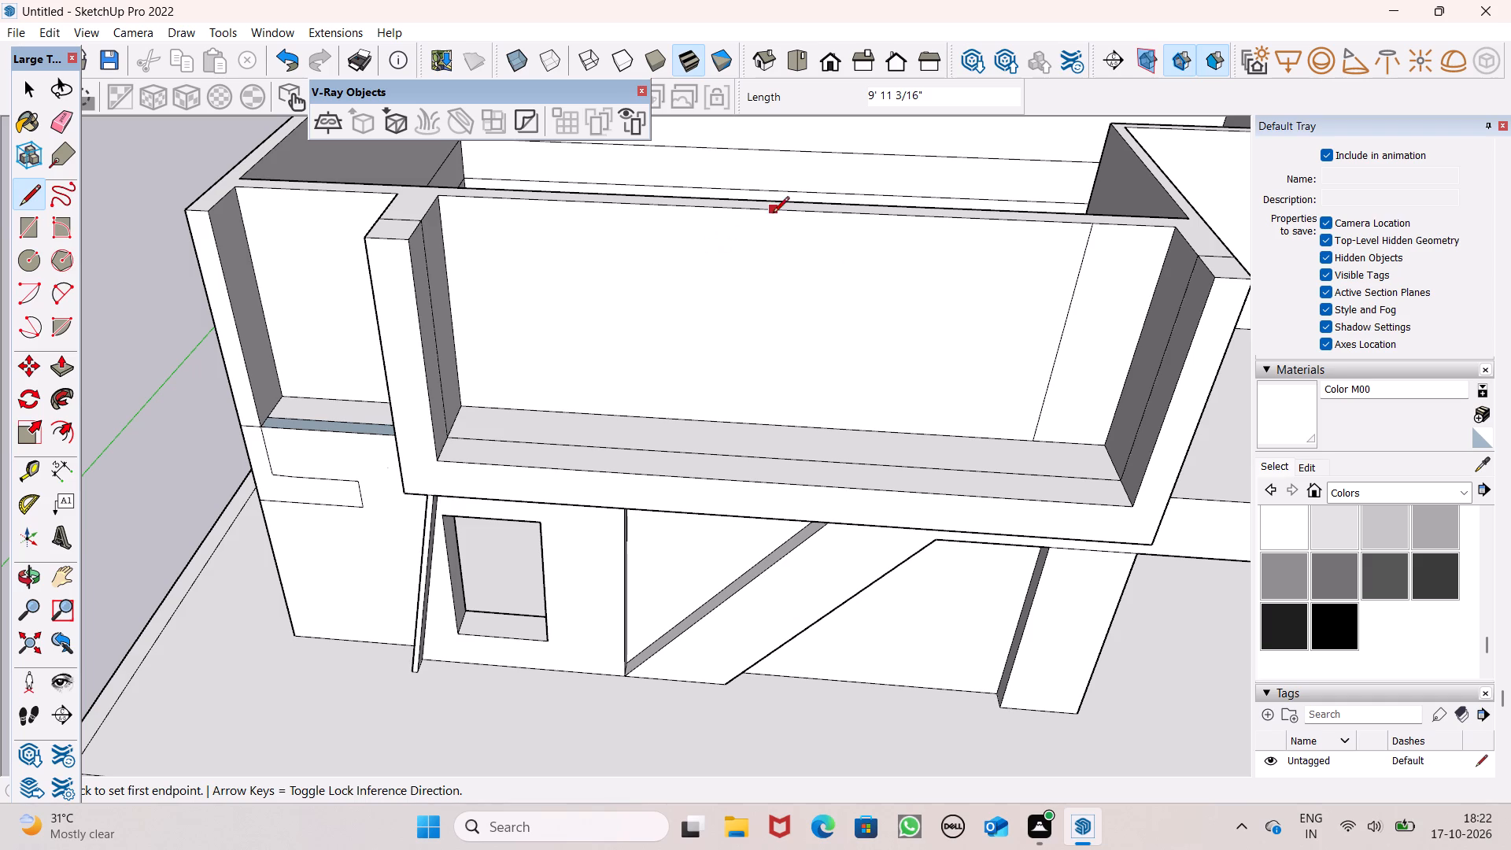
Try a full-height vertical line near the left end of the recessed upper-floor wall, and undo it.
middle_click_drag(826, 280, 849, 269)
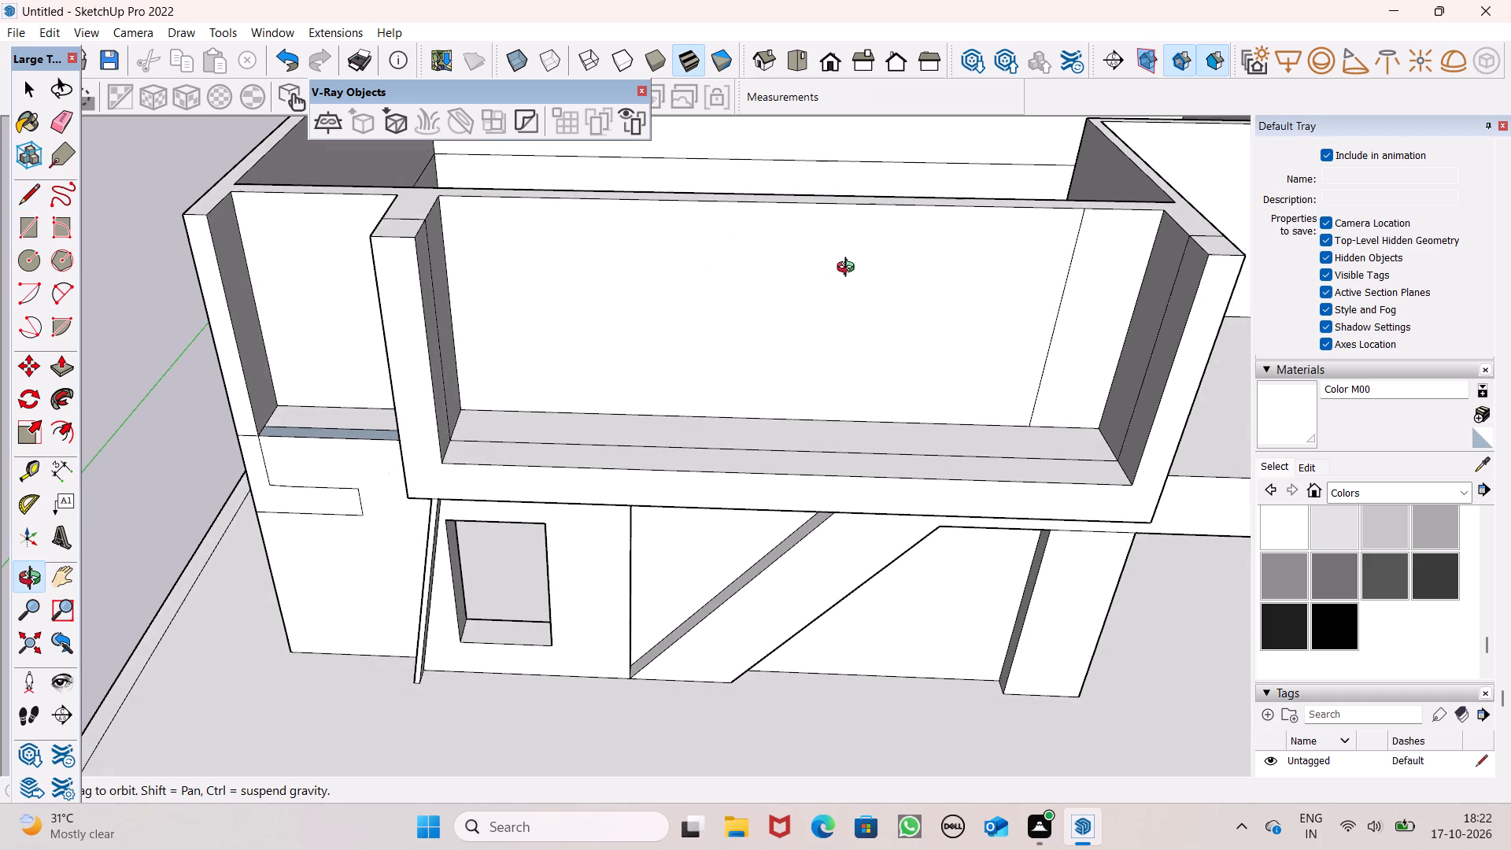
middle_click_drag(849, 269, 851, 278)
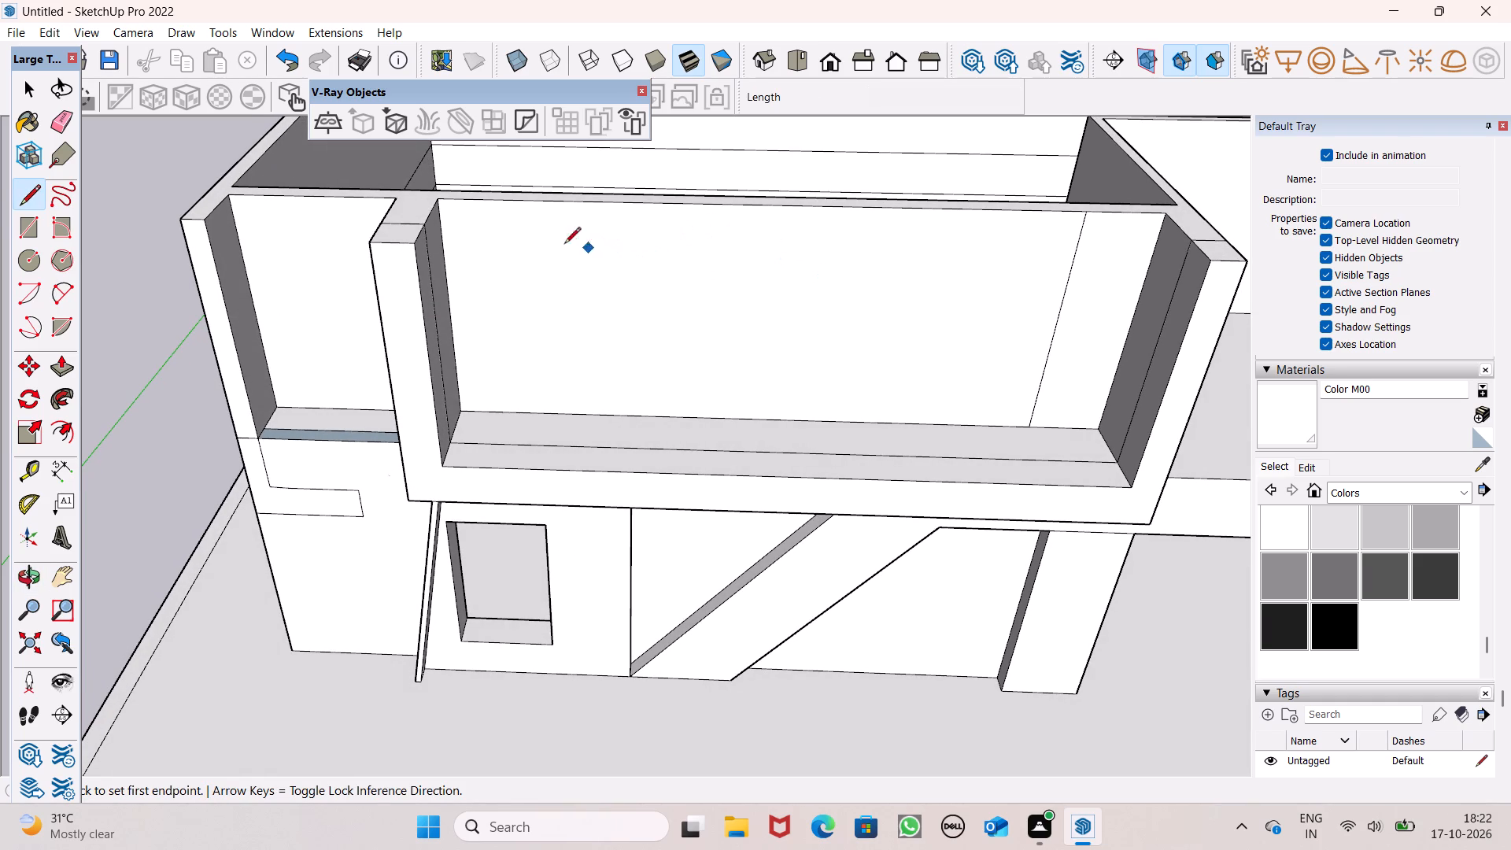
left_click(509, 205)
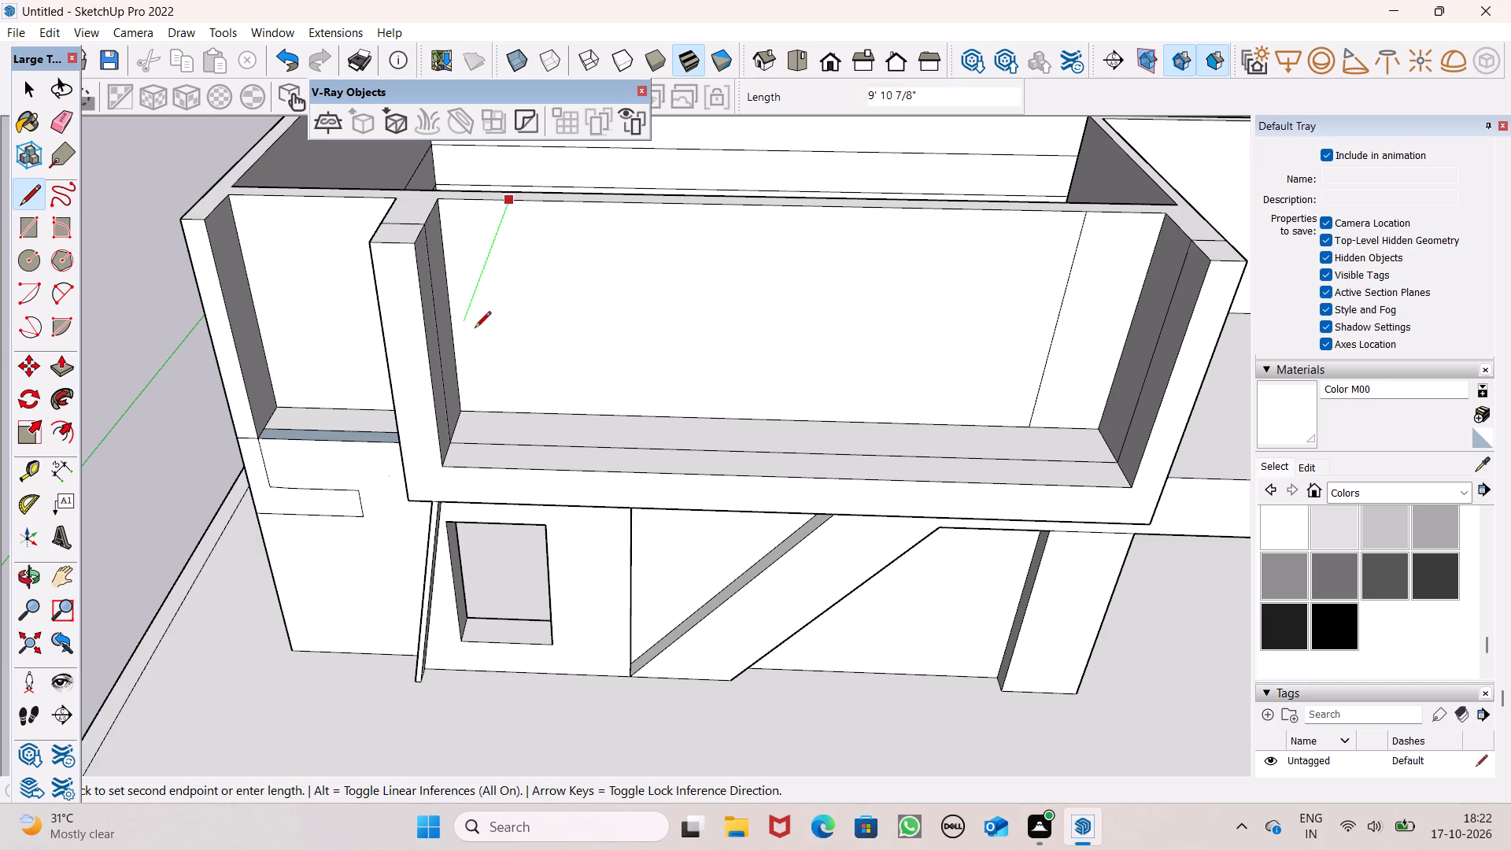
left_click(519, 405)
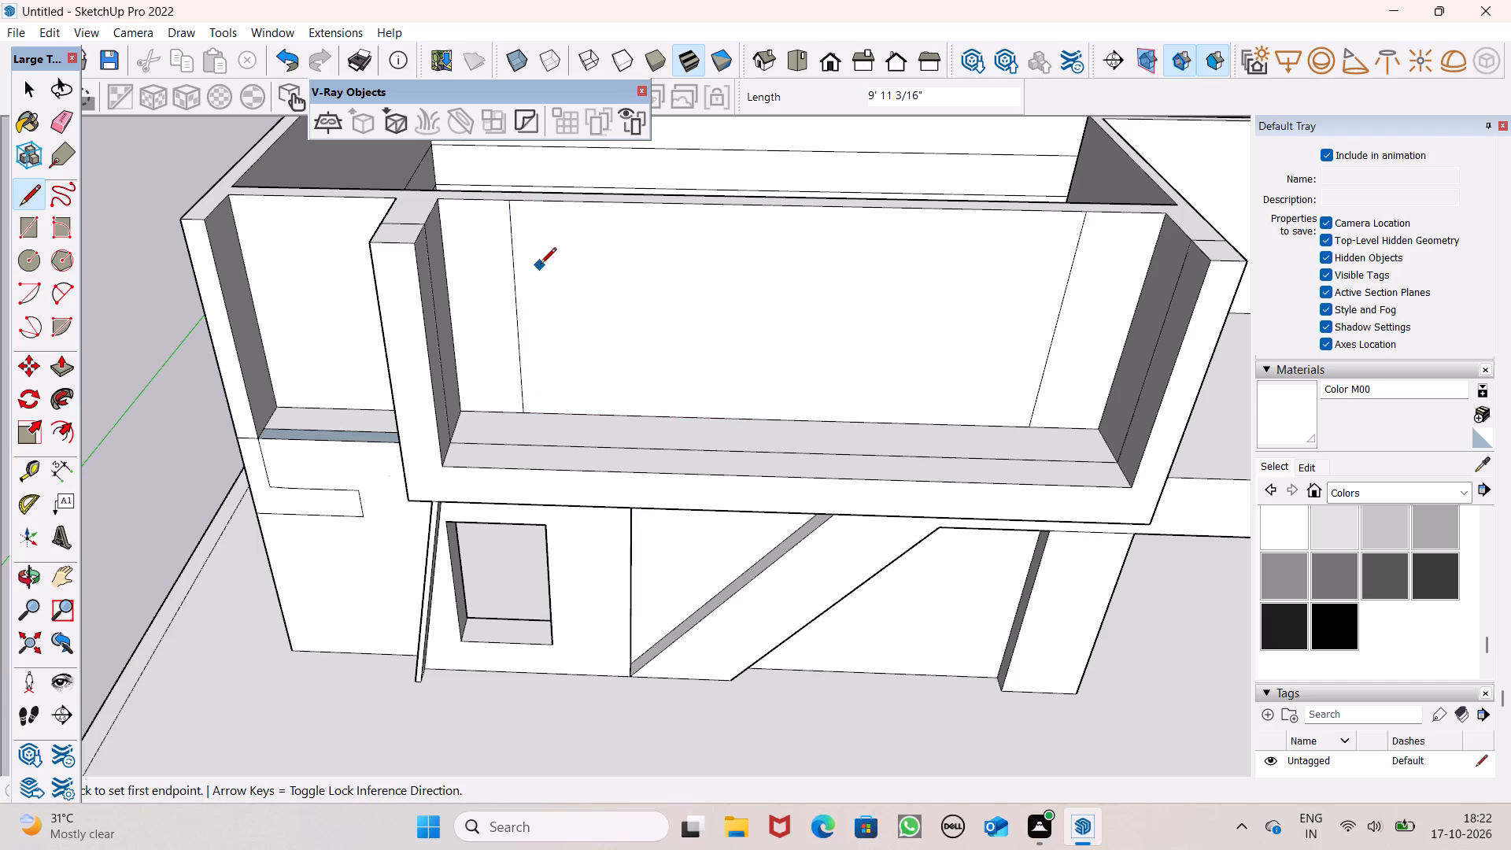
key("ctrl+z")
Draw two full-height vertical lines, about 9' 11 3/16" long, near the recessed wall's left end to mark a narrow strip.
middle_click_drag(651, 338, 696, 342)
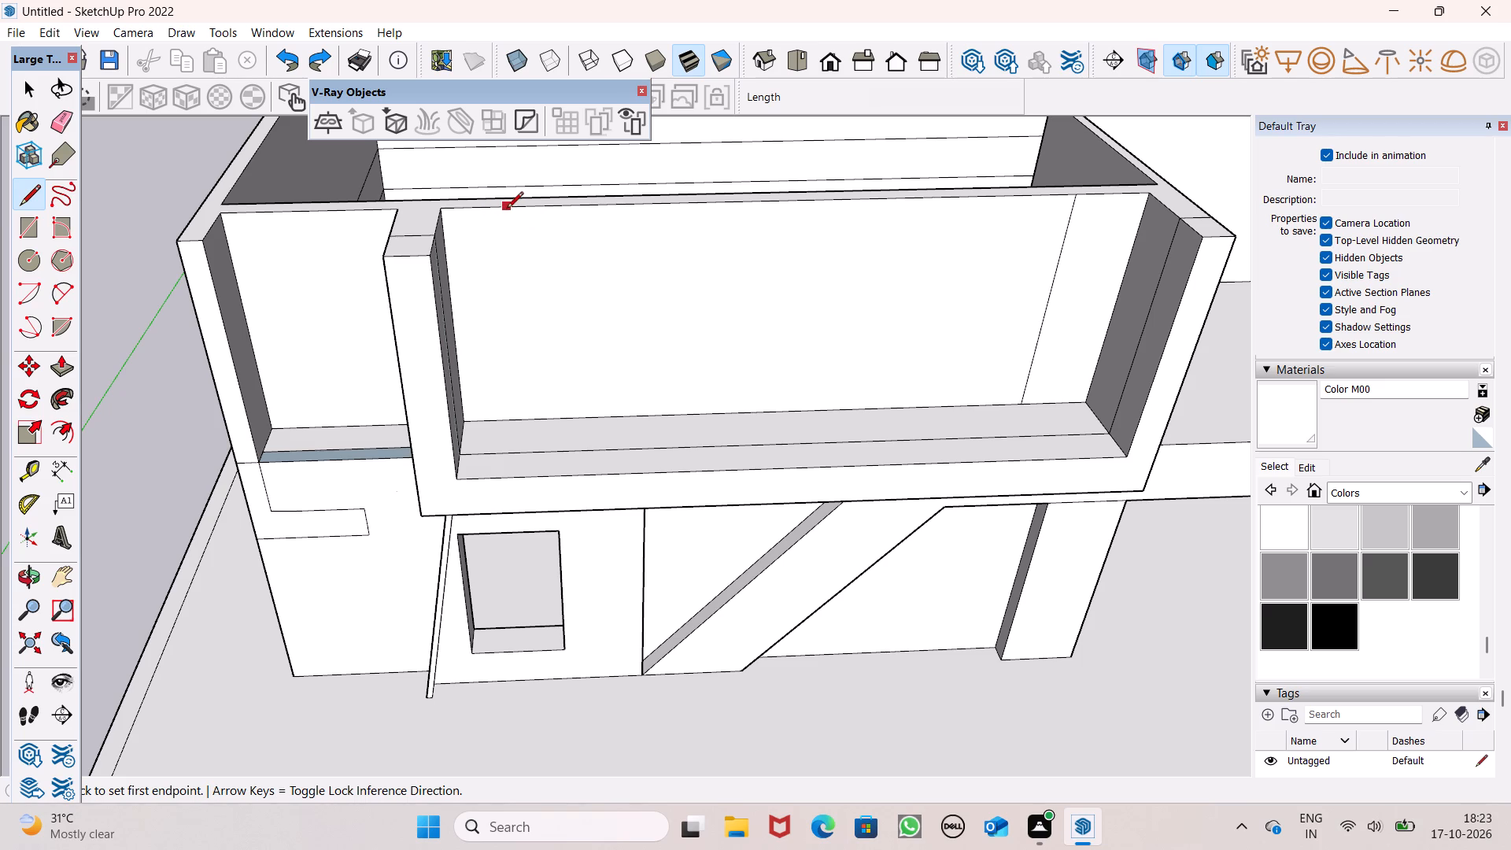
left_click(507, 209)
left_click(513, 410)
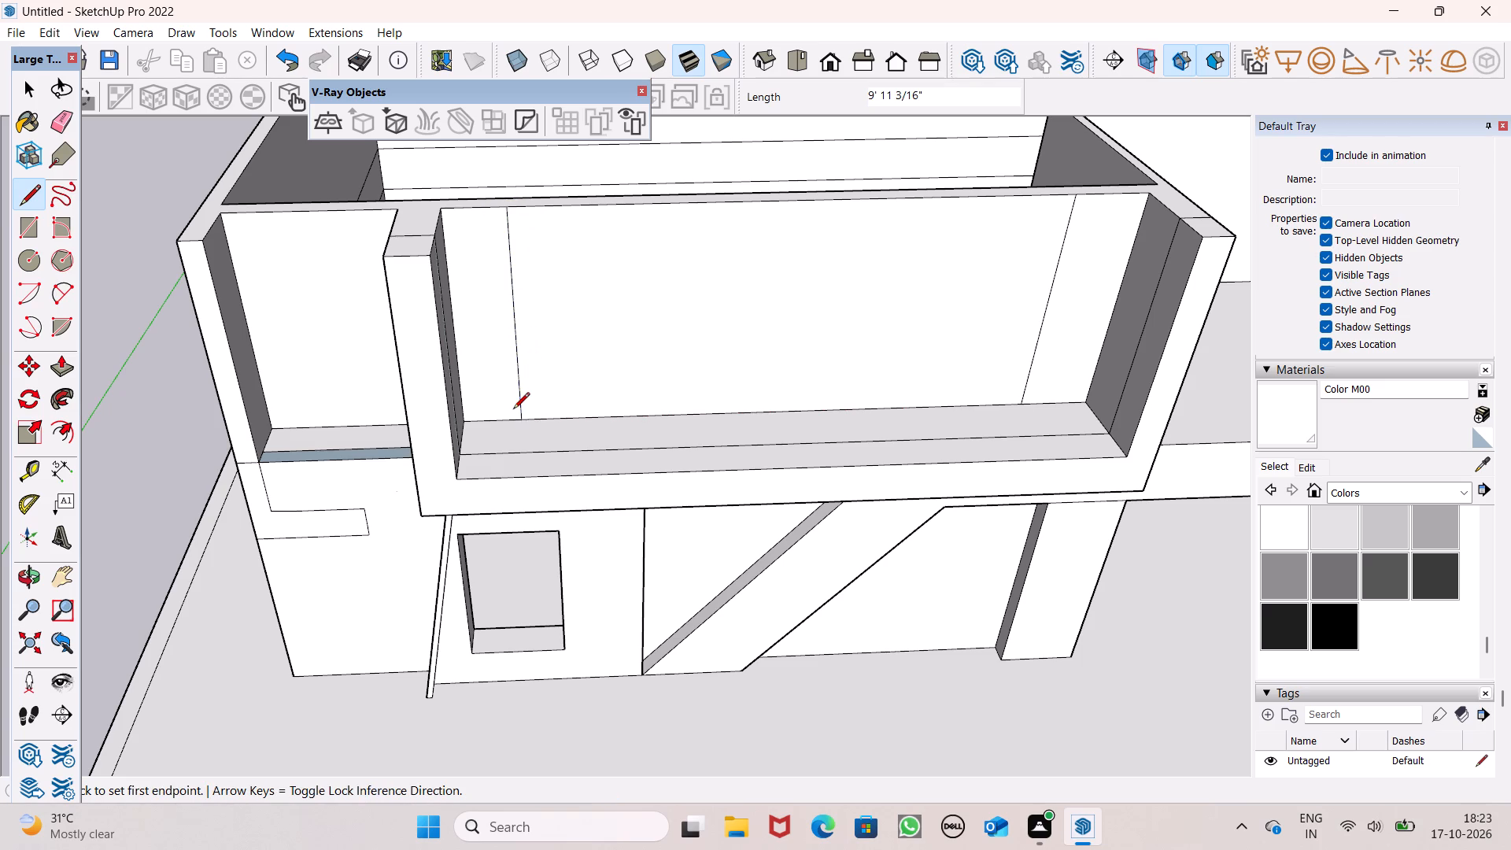
left_click(560, 205)
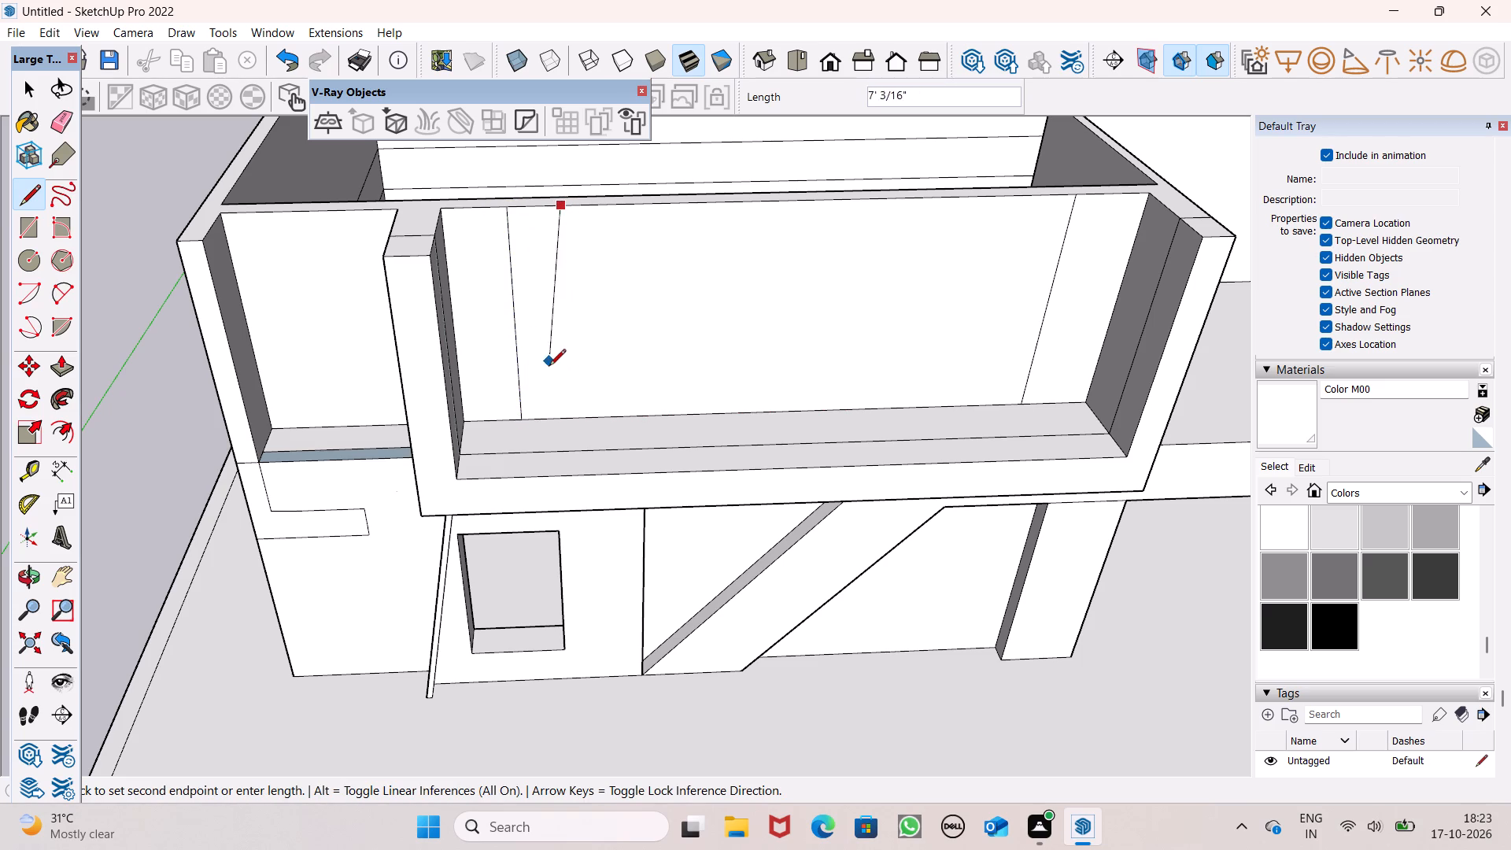
left_click(563, 415)
Push/Pull the narrow strip outward from the recessed wall by about 2' 1 15/16" to form a pillar.
scroll(726, 295, "down", 2)
middle_click_drag(916, 369, 859, 394)
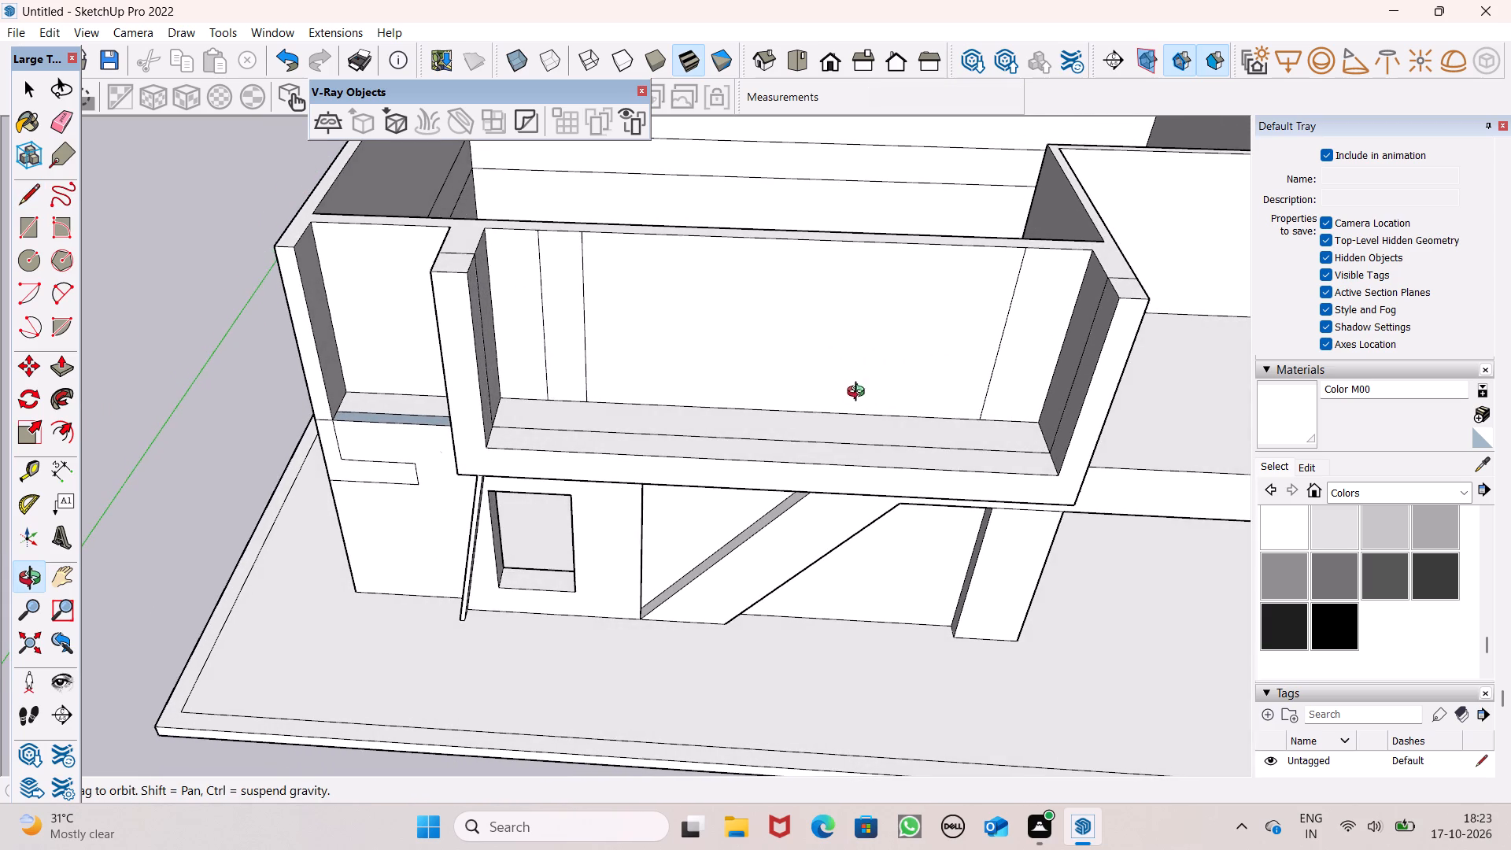
middle_click_drag(859, 394, 859, 386)
middle_click_drag(737, 379, 710, 363)
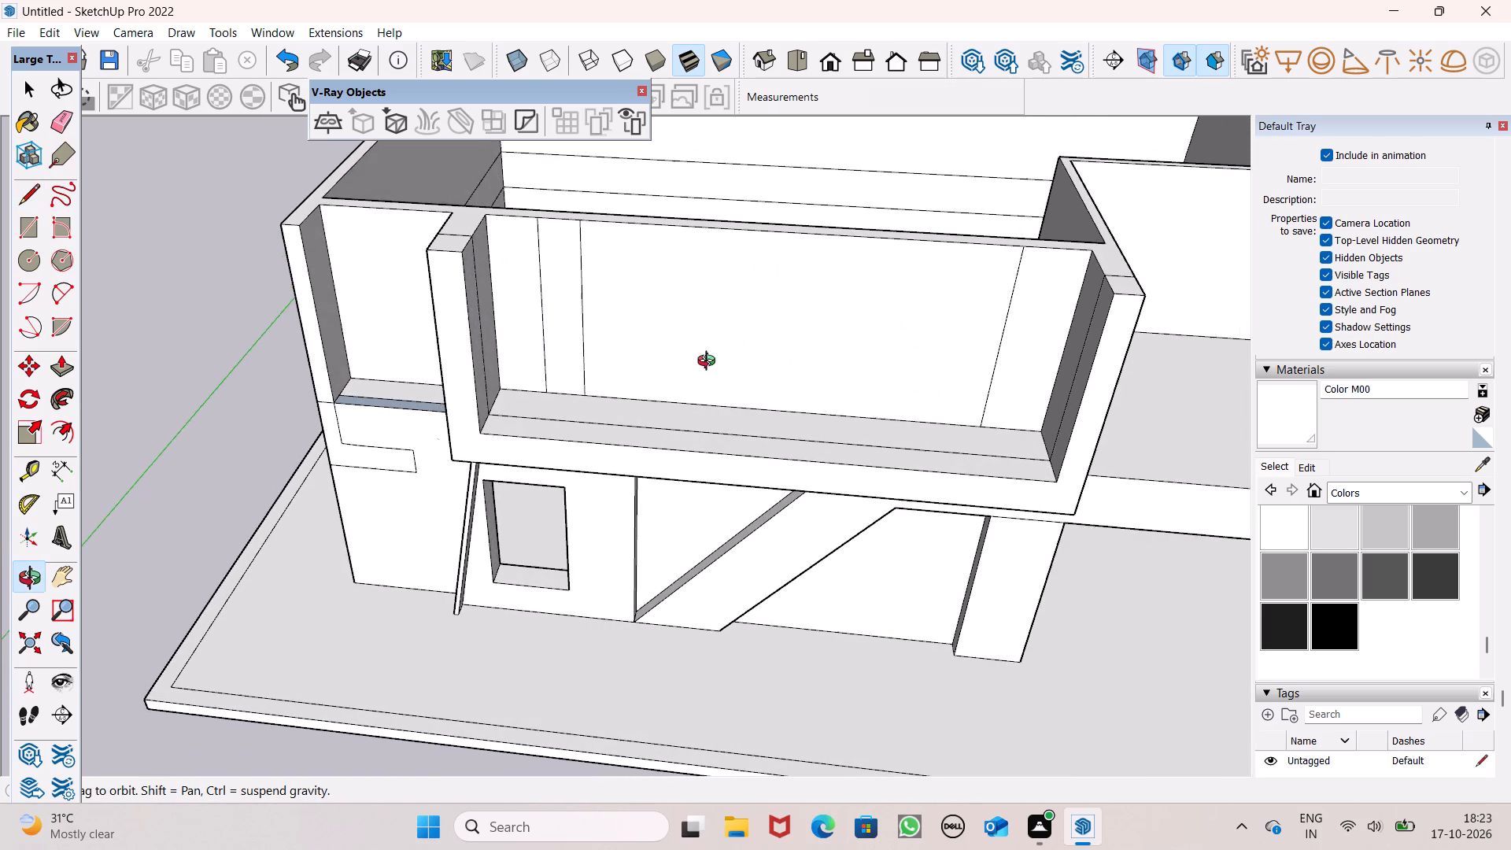
middle_click_drag(710, 363, 747, 387)
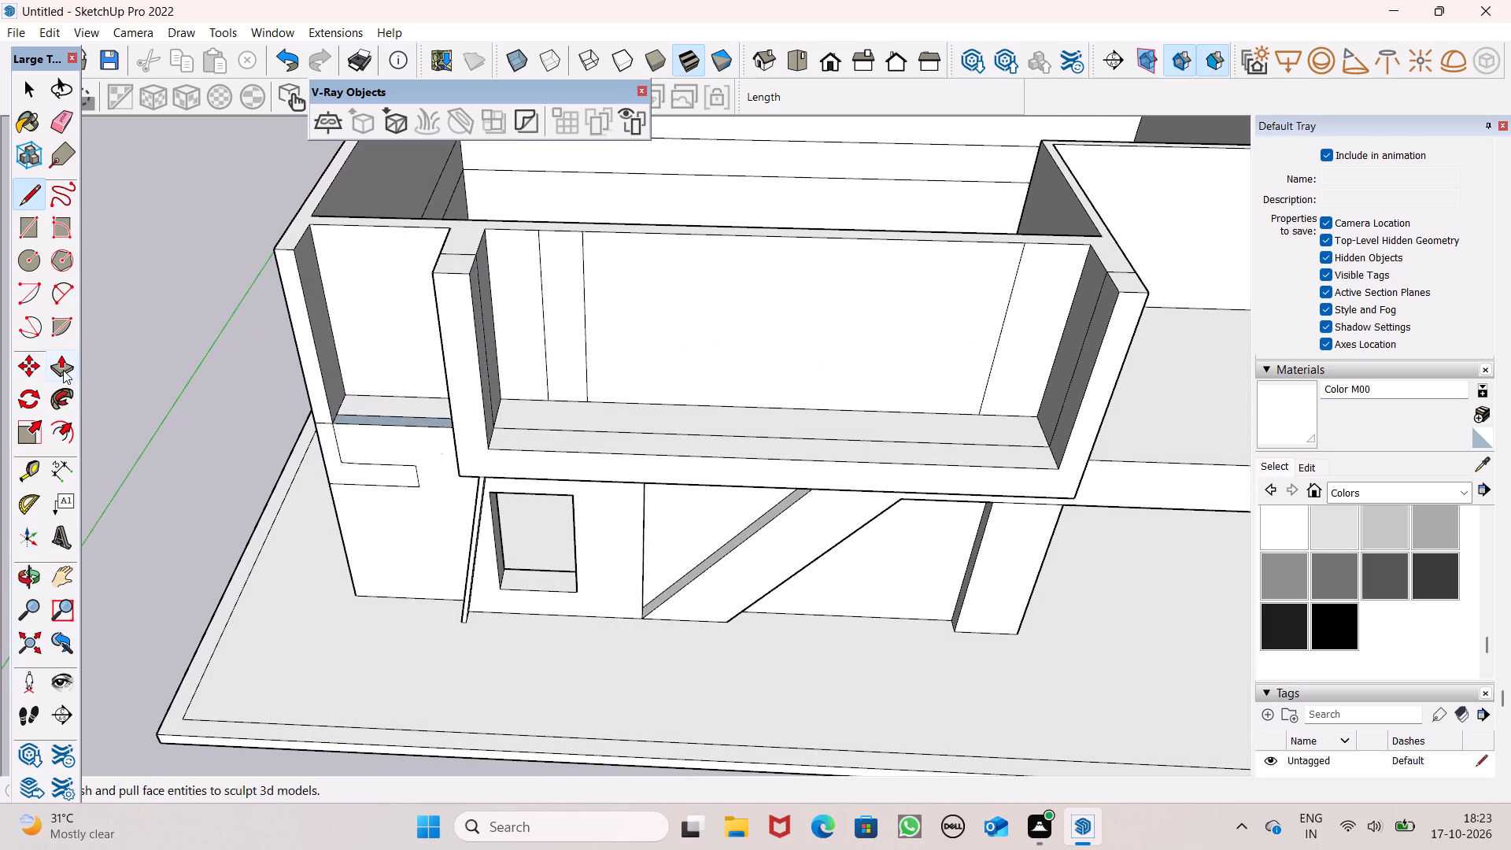
left_click(64, 368)
middle_click_drag(615, 456, 636, 507)
scroll(612, 482, "up", 2)
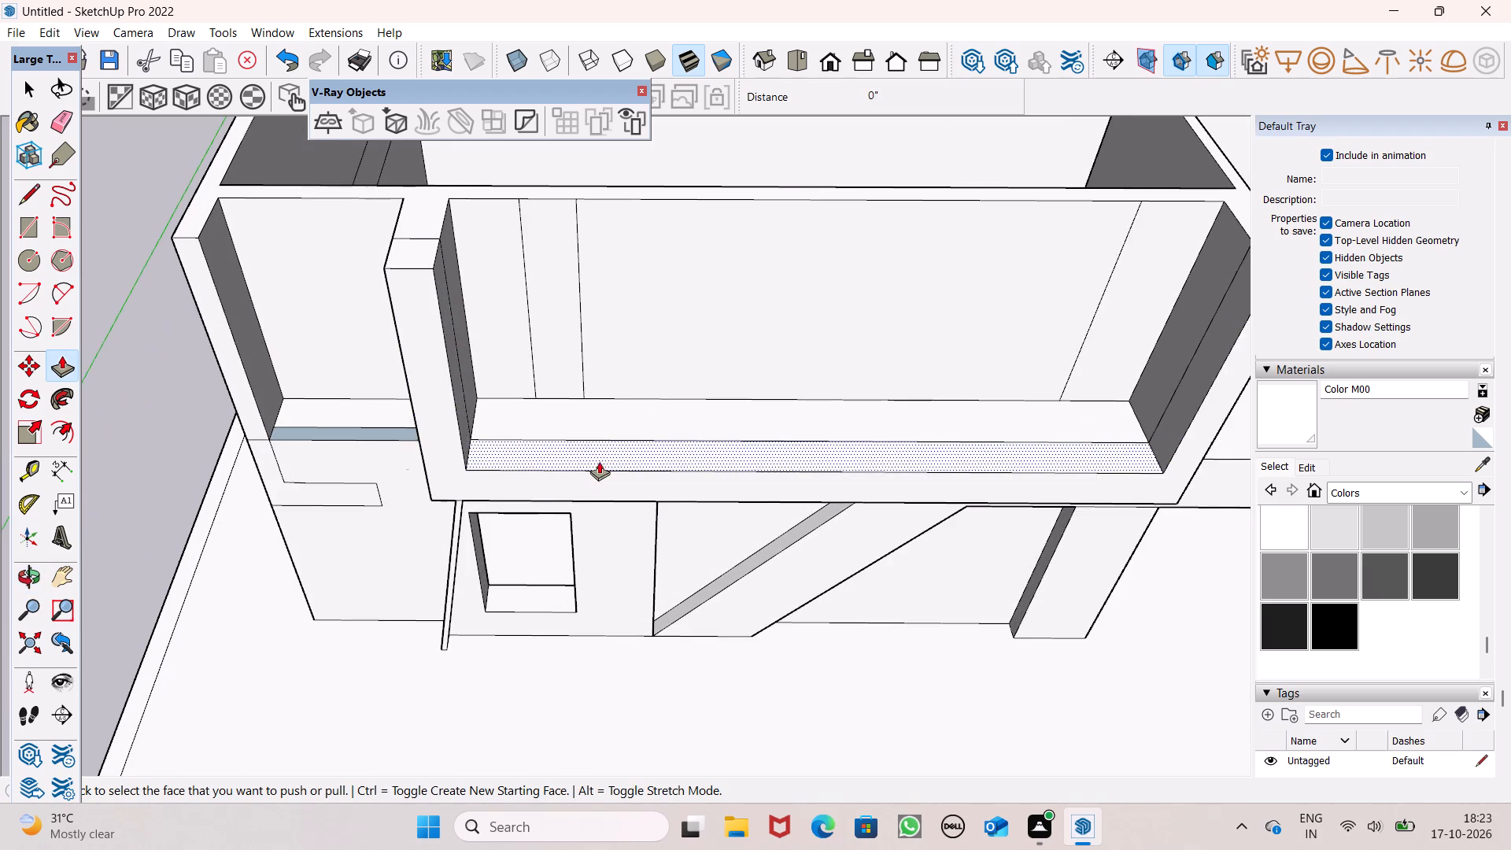
scroll(599, 461, "up", 1)
left_click_drag(550, 368, 554, 393)
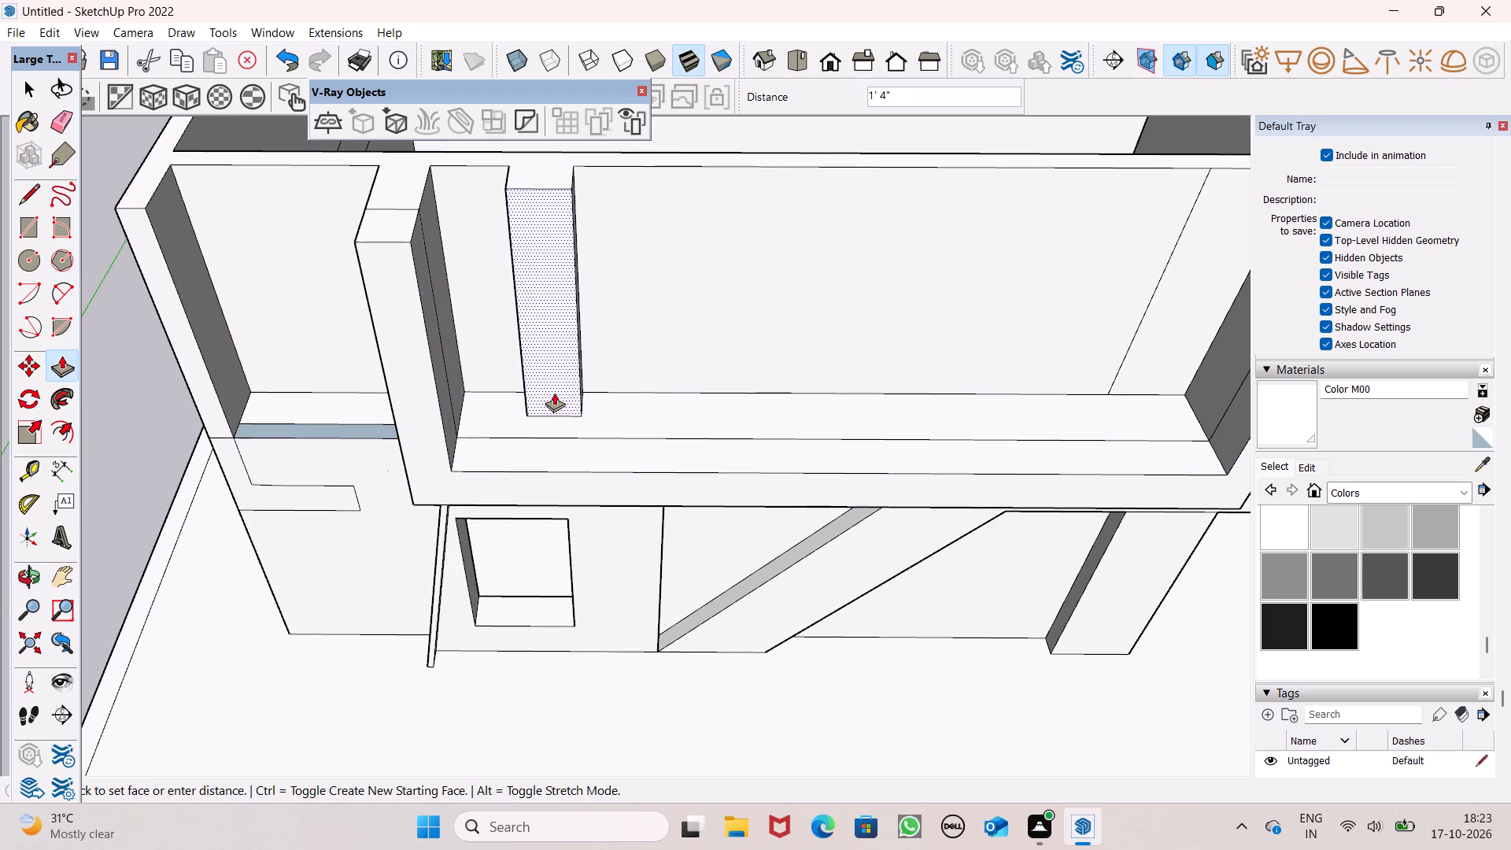
left_click_drag(554, 393, 556, 408)
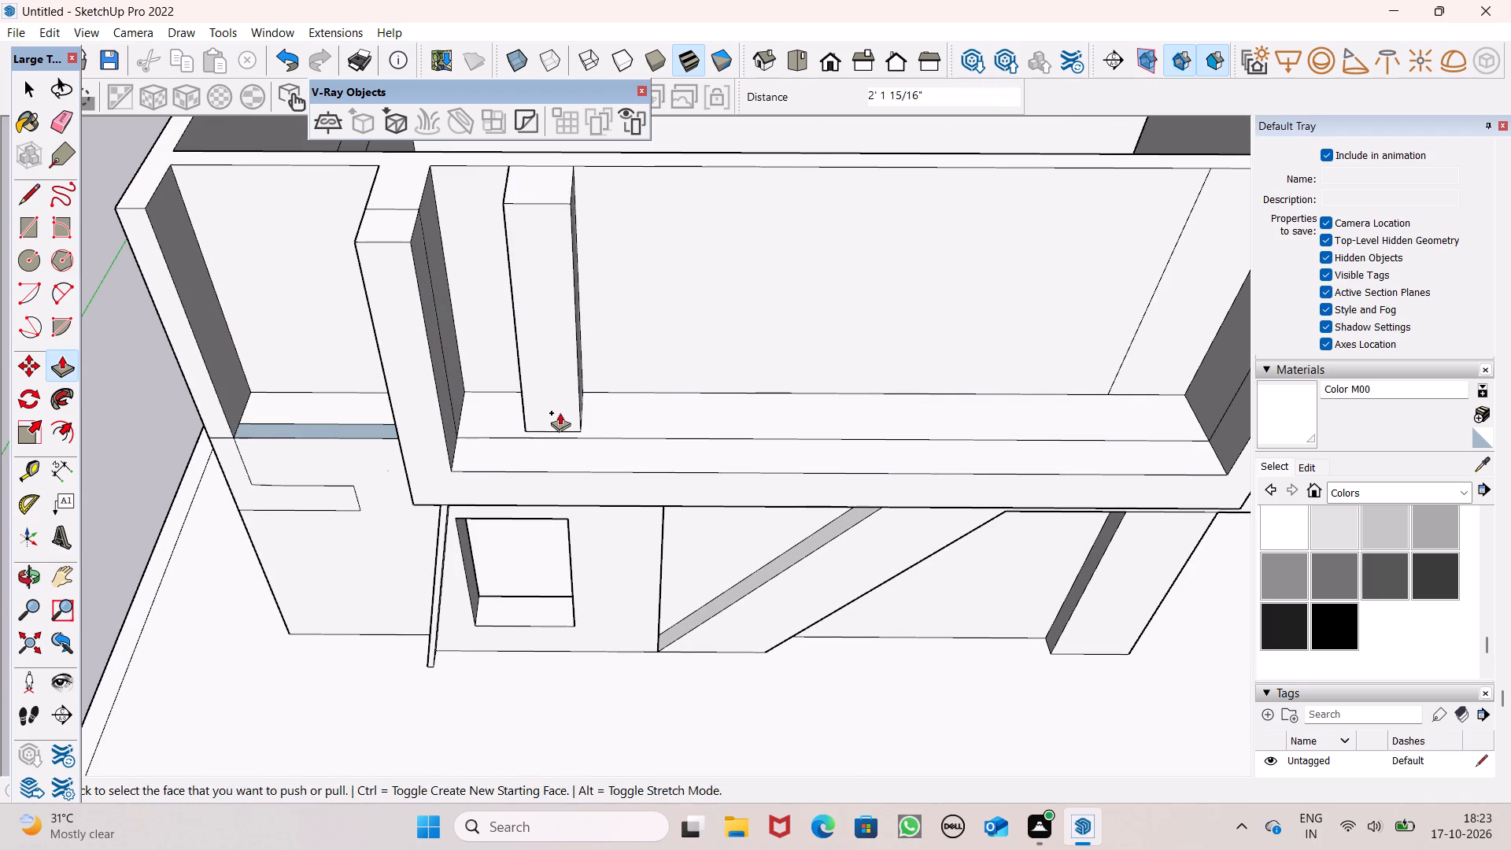
middle_click_drag(727, 445, 579, 428)
key("space")
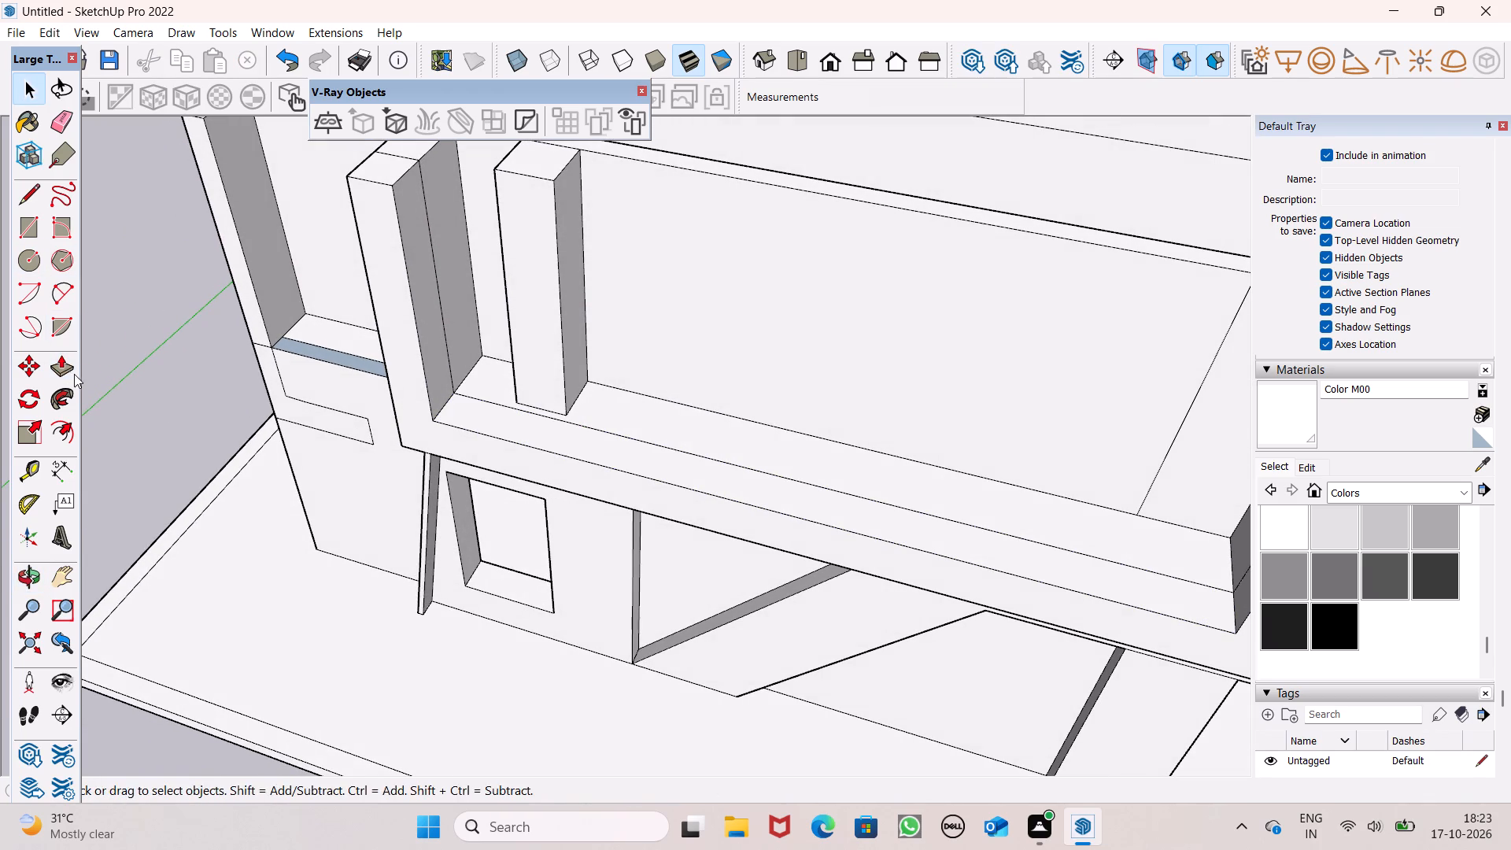
Draw a full-height vertical line, about 9' 11 3/16" long, on the recessed wall between the pillar and the right-hand line.
left_click(31, 198)
scroll(170, 349, "down", 1)
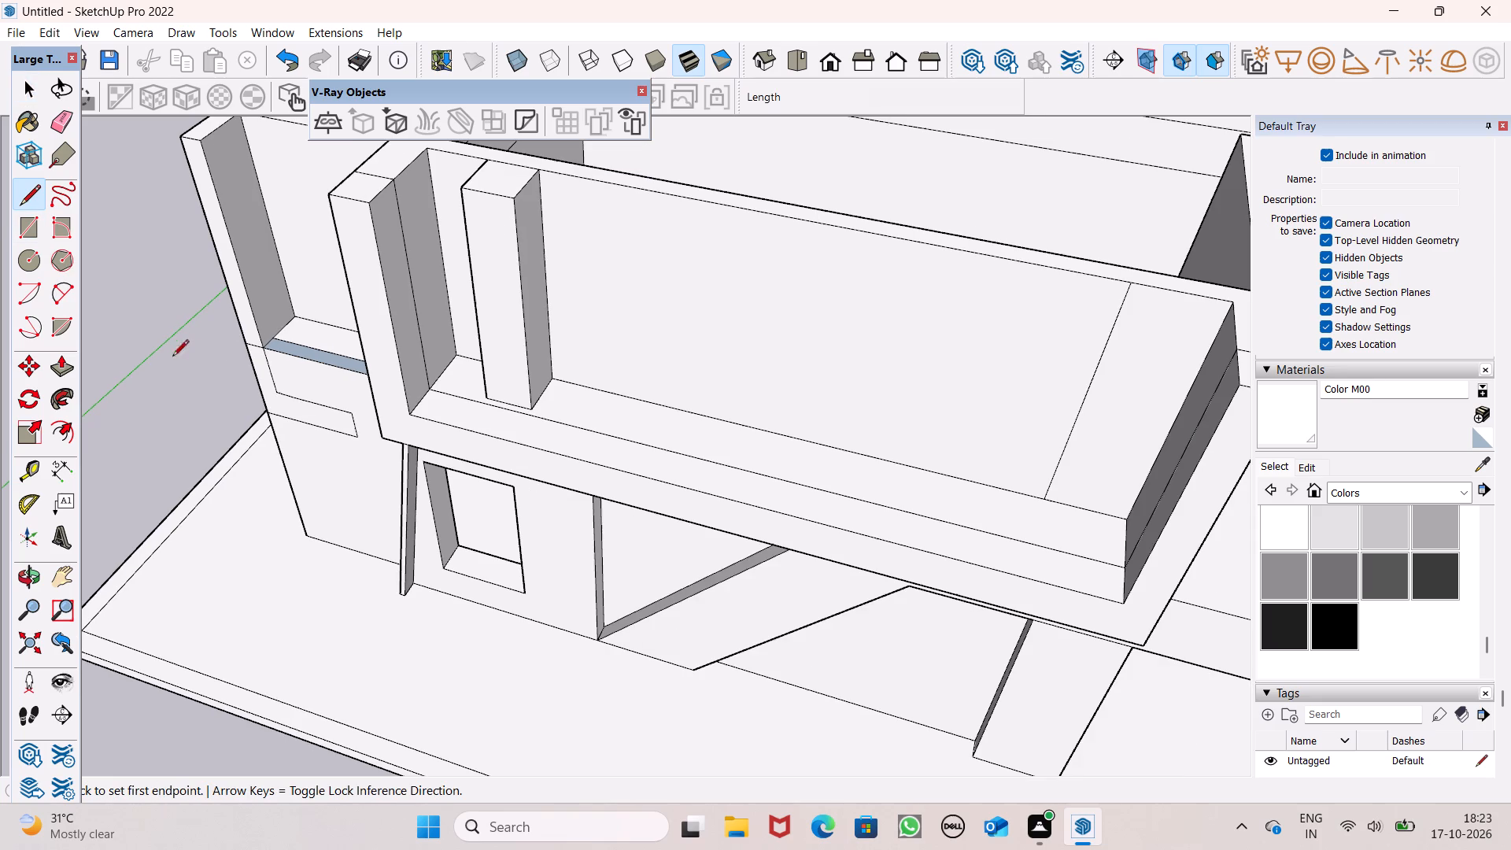
middle_click_drag(918, 516, 965, 452)
scroll(946, 397, "down", 1)
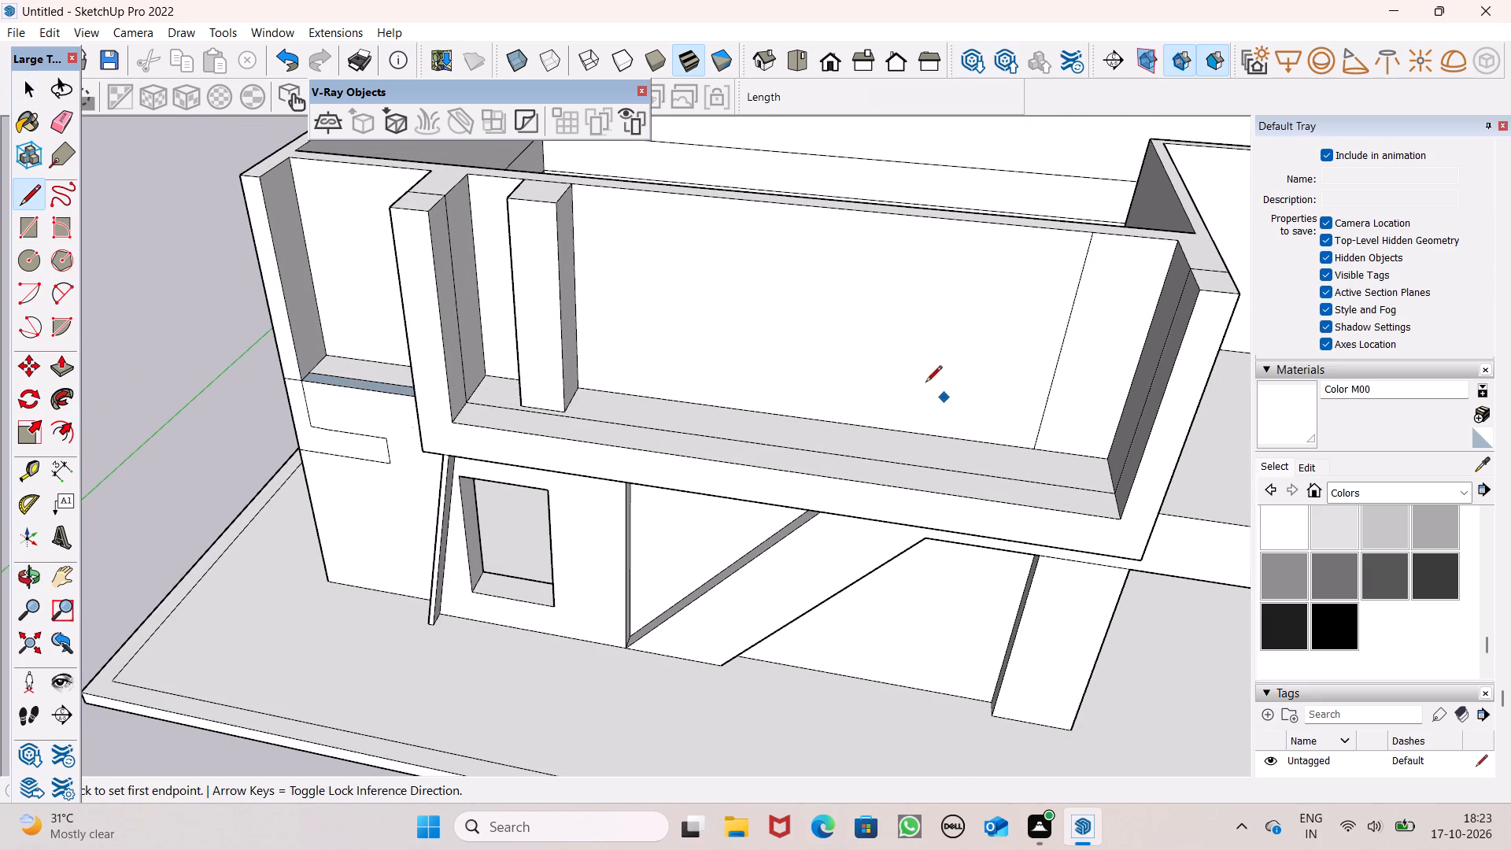
middle_click_drag(912, 306, 940, 267)
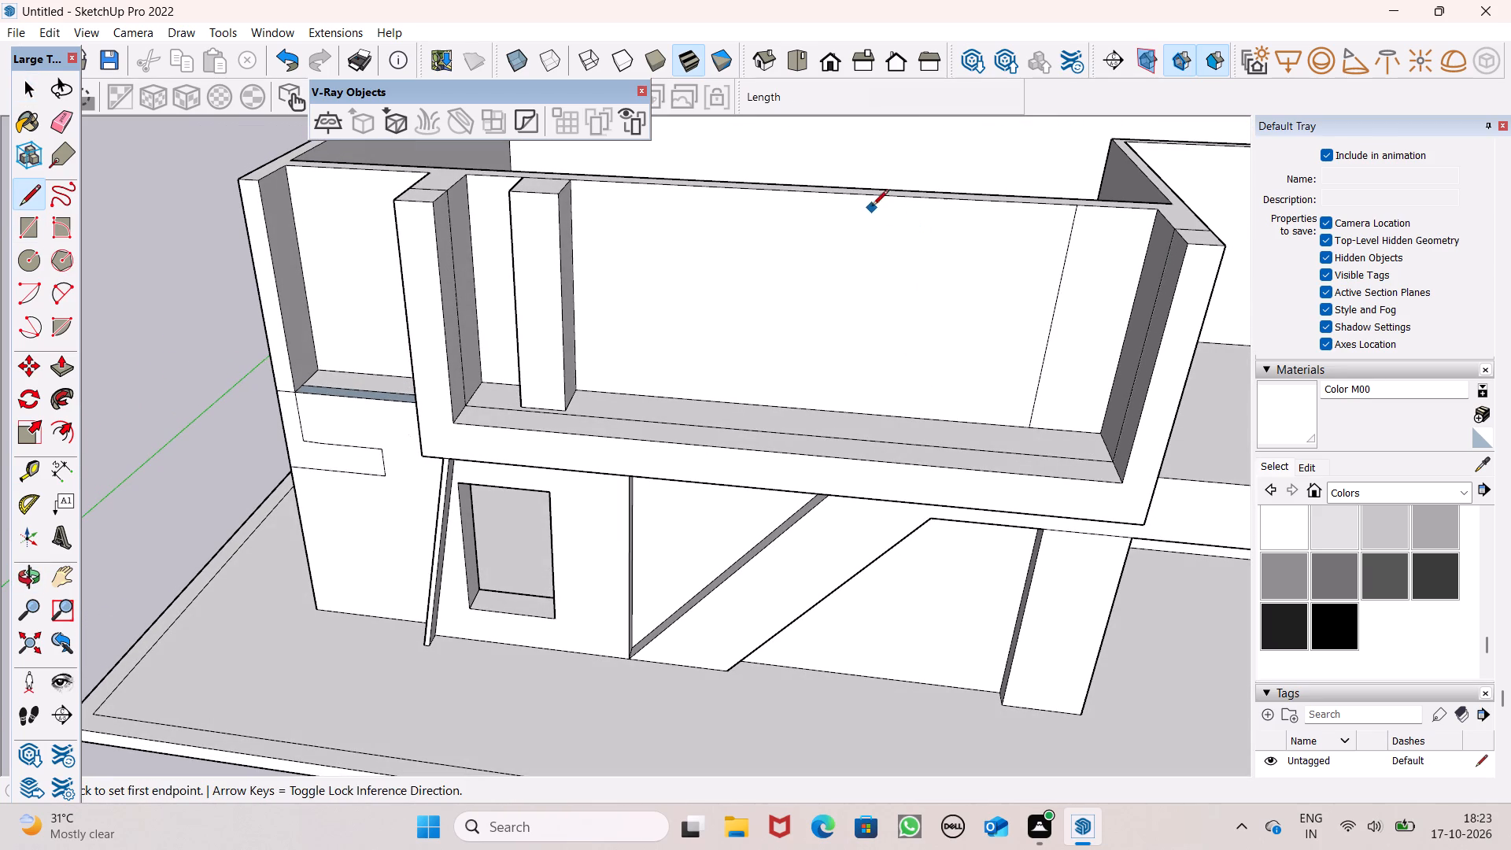
left_click(875, 196)
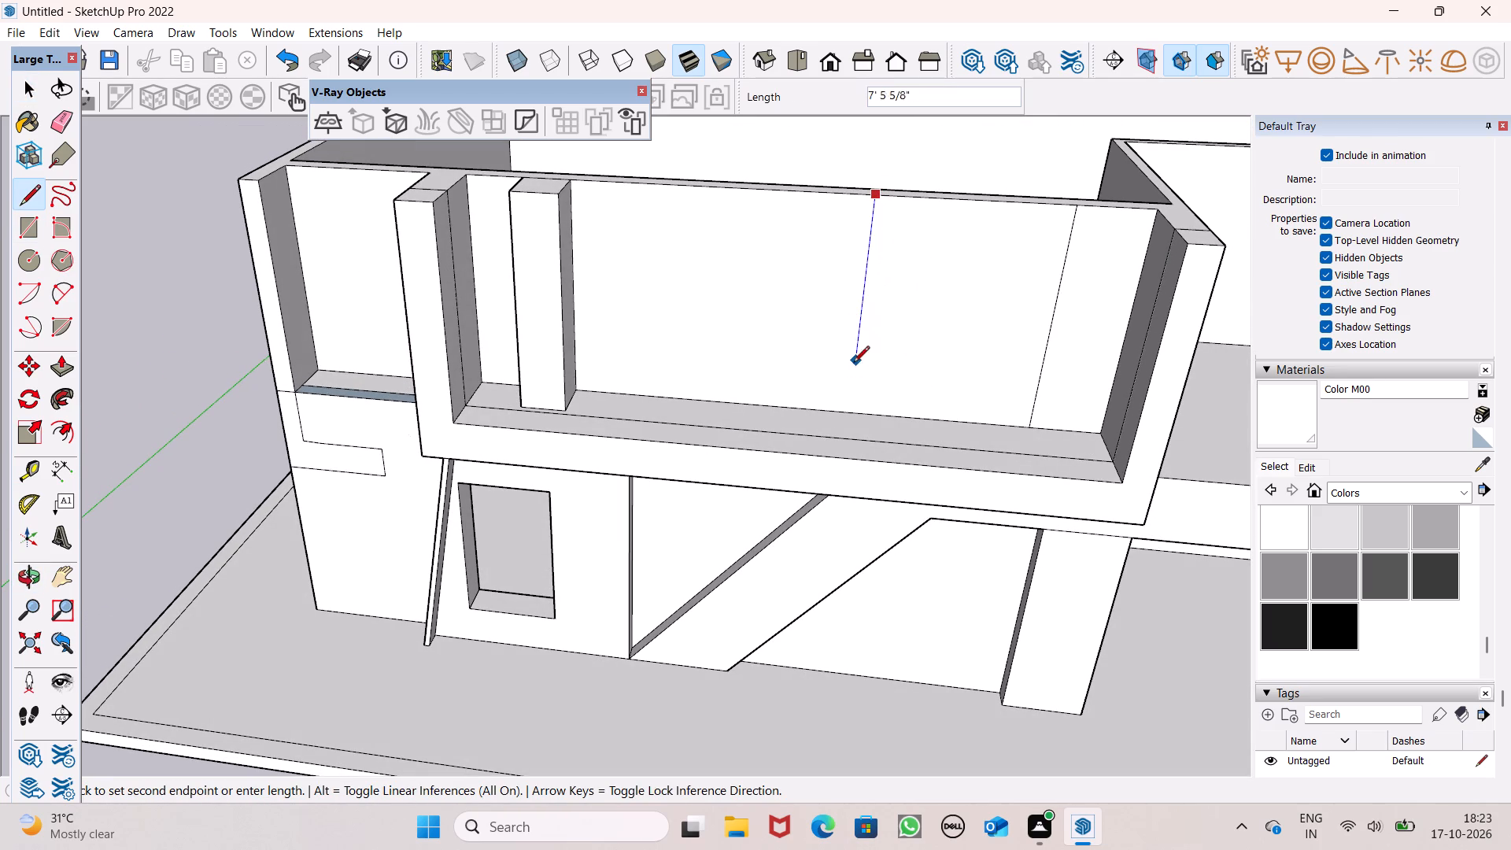
scroll(848, 423, "up", 1)
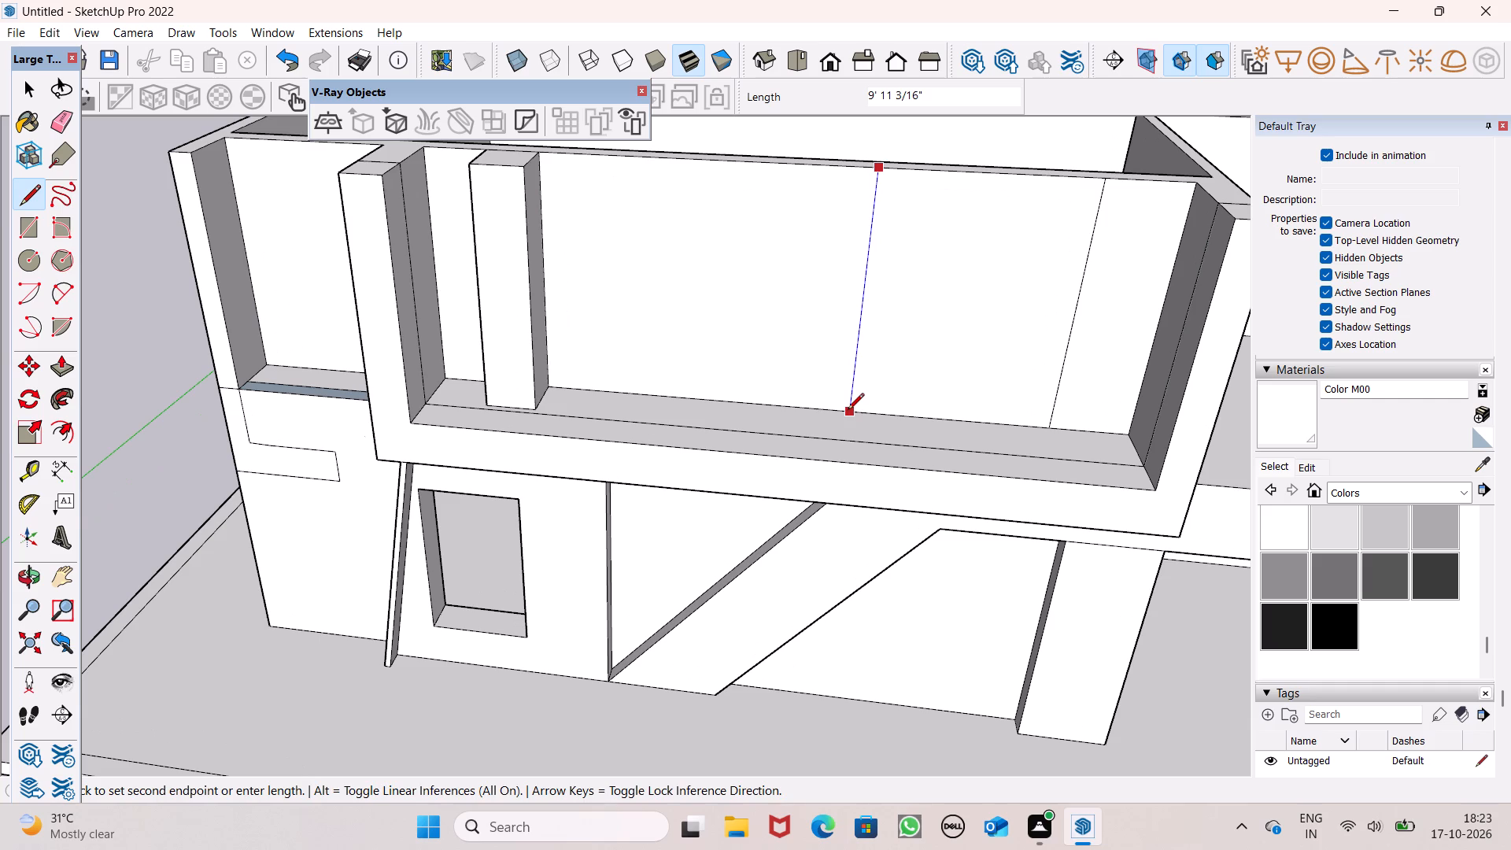
left_click(848, 411)
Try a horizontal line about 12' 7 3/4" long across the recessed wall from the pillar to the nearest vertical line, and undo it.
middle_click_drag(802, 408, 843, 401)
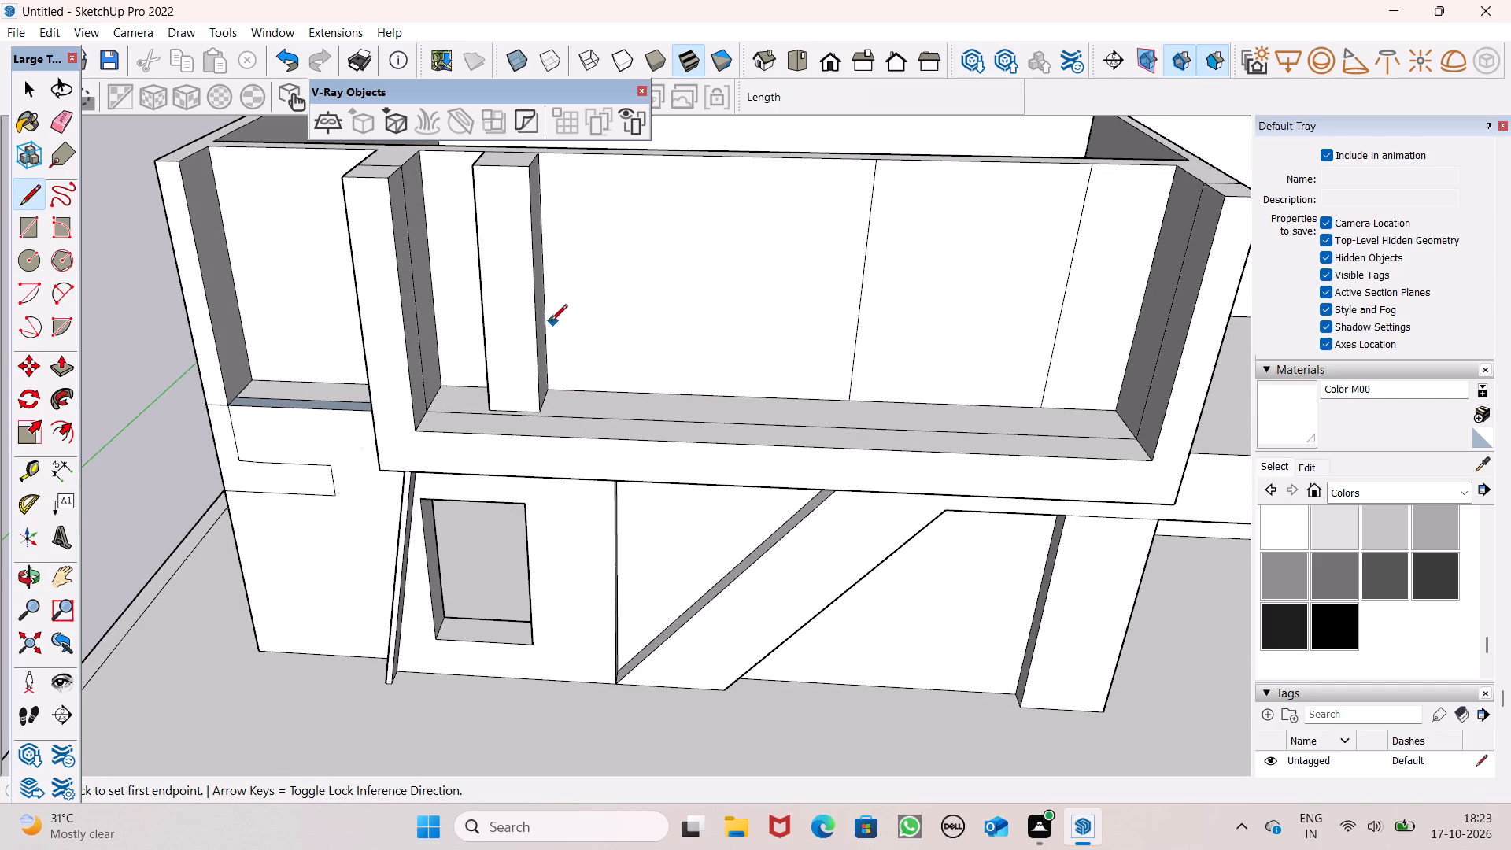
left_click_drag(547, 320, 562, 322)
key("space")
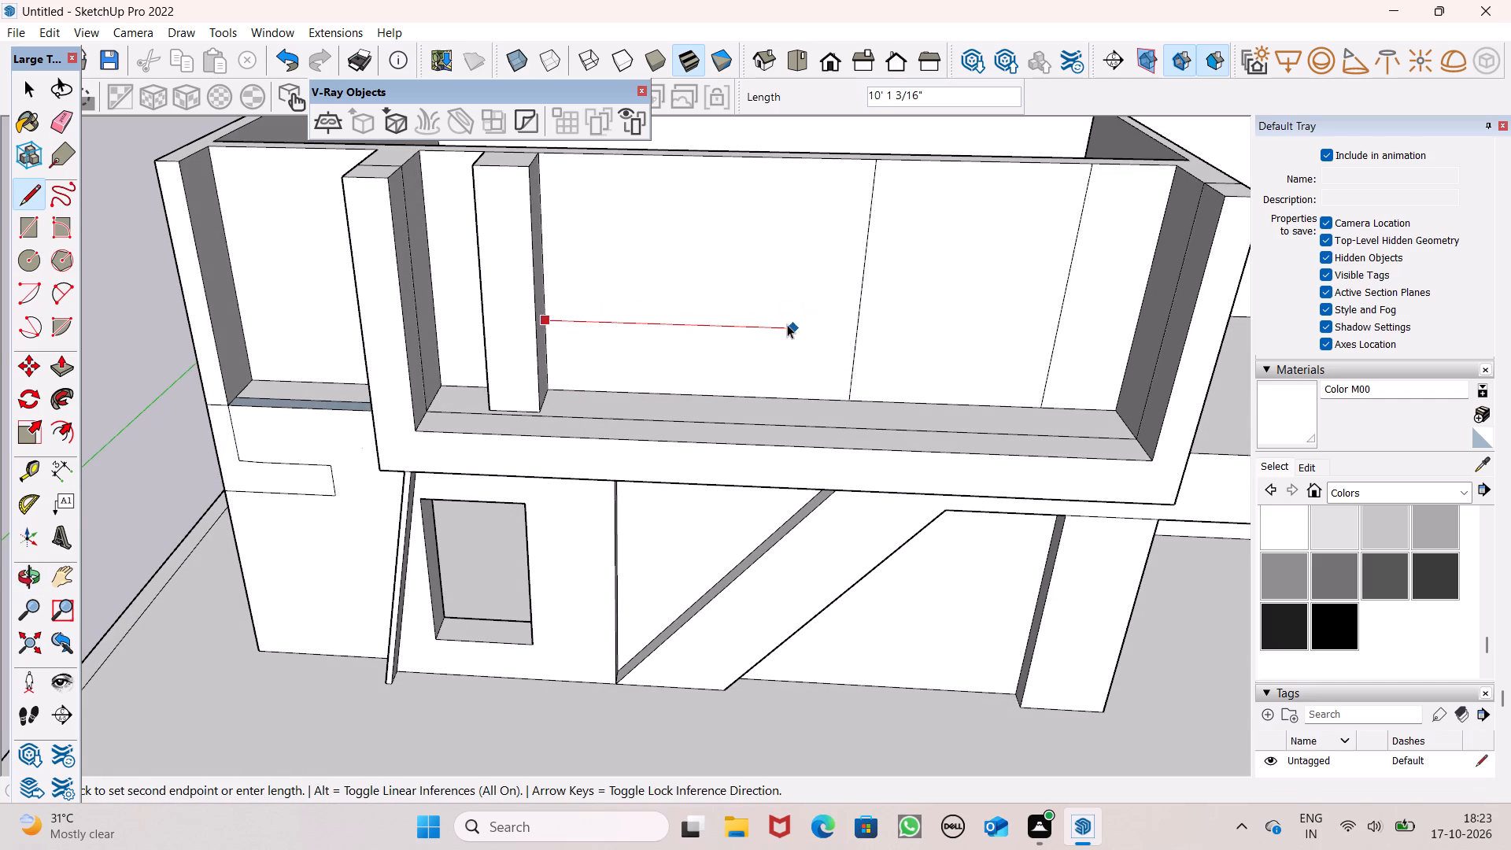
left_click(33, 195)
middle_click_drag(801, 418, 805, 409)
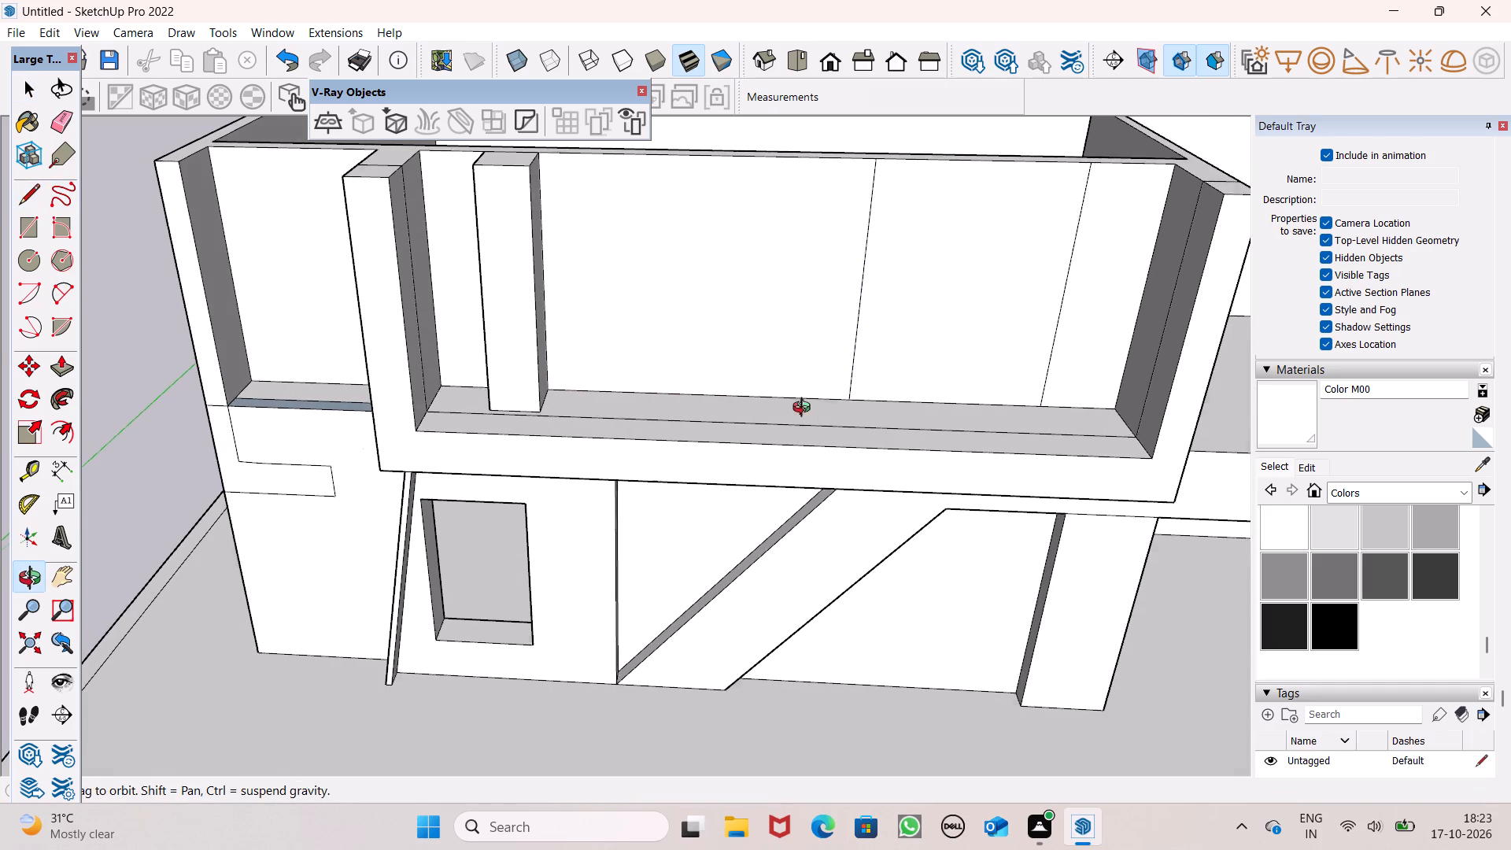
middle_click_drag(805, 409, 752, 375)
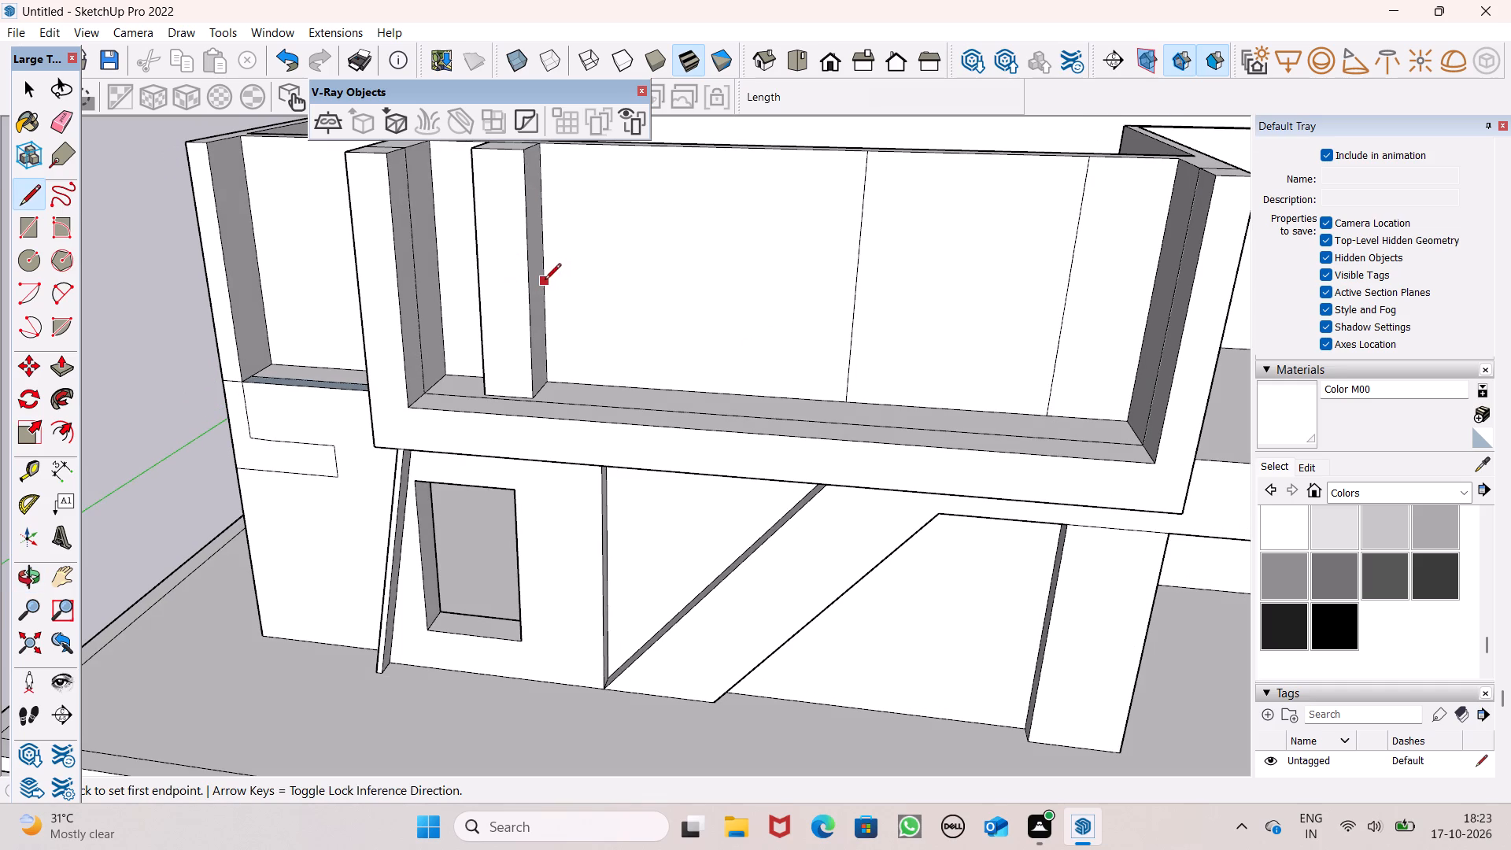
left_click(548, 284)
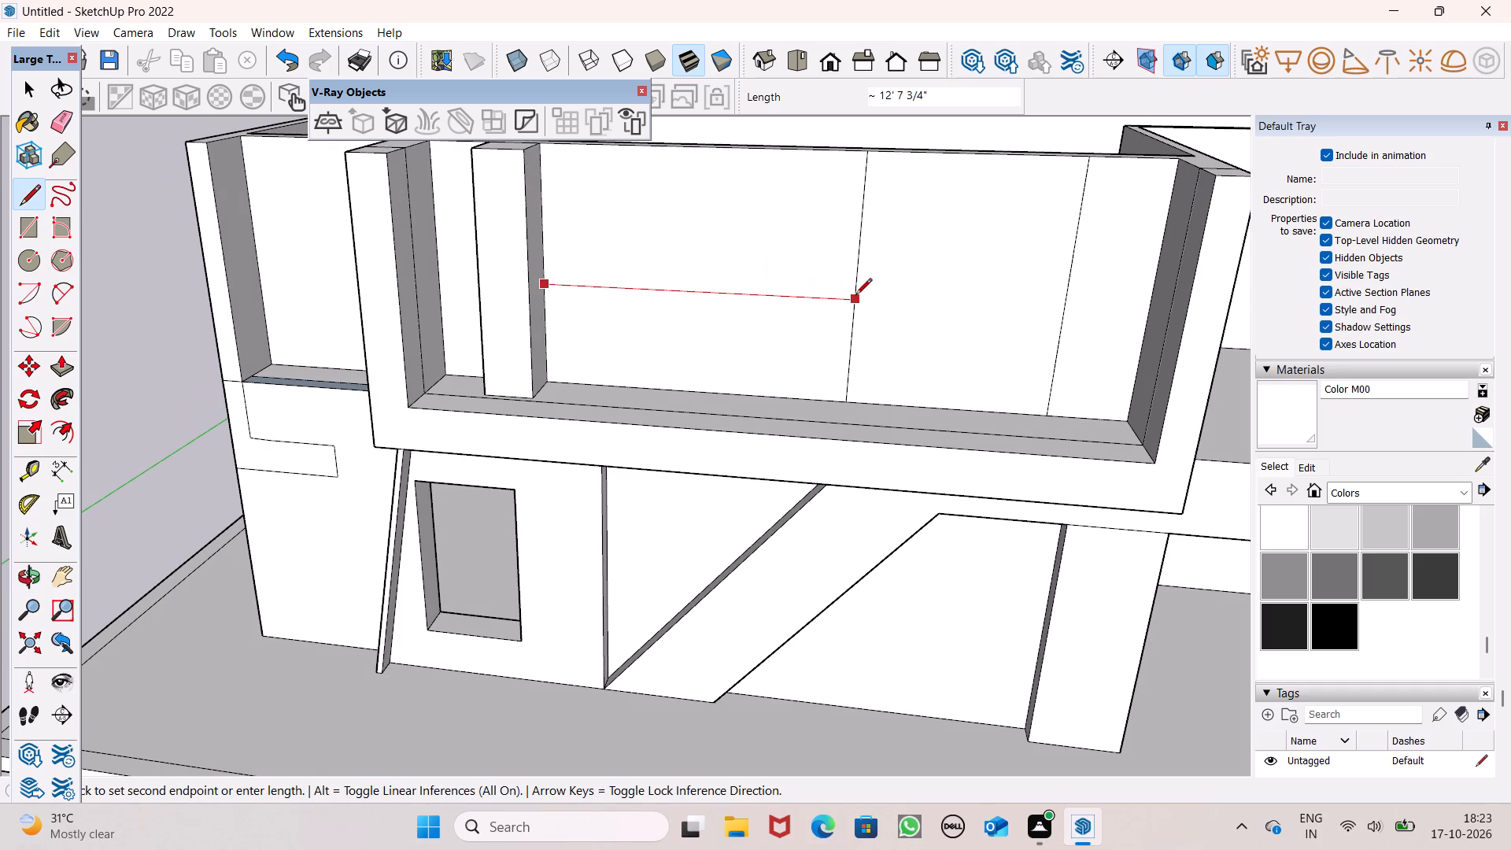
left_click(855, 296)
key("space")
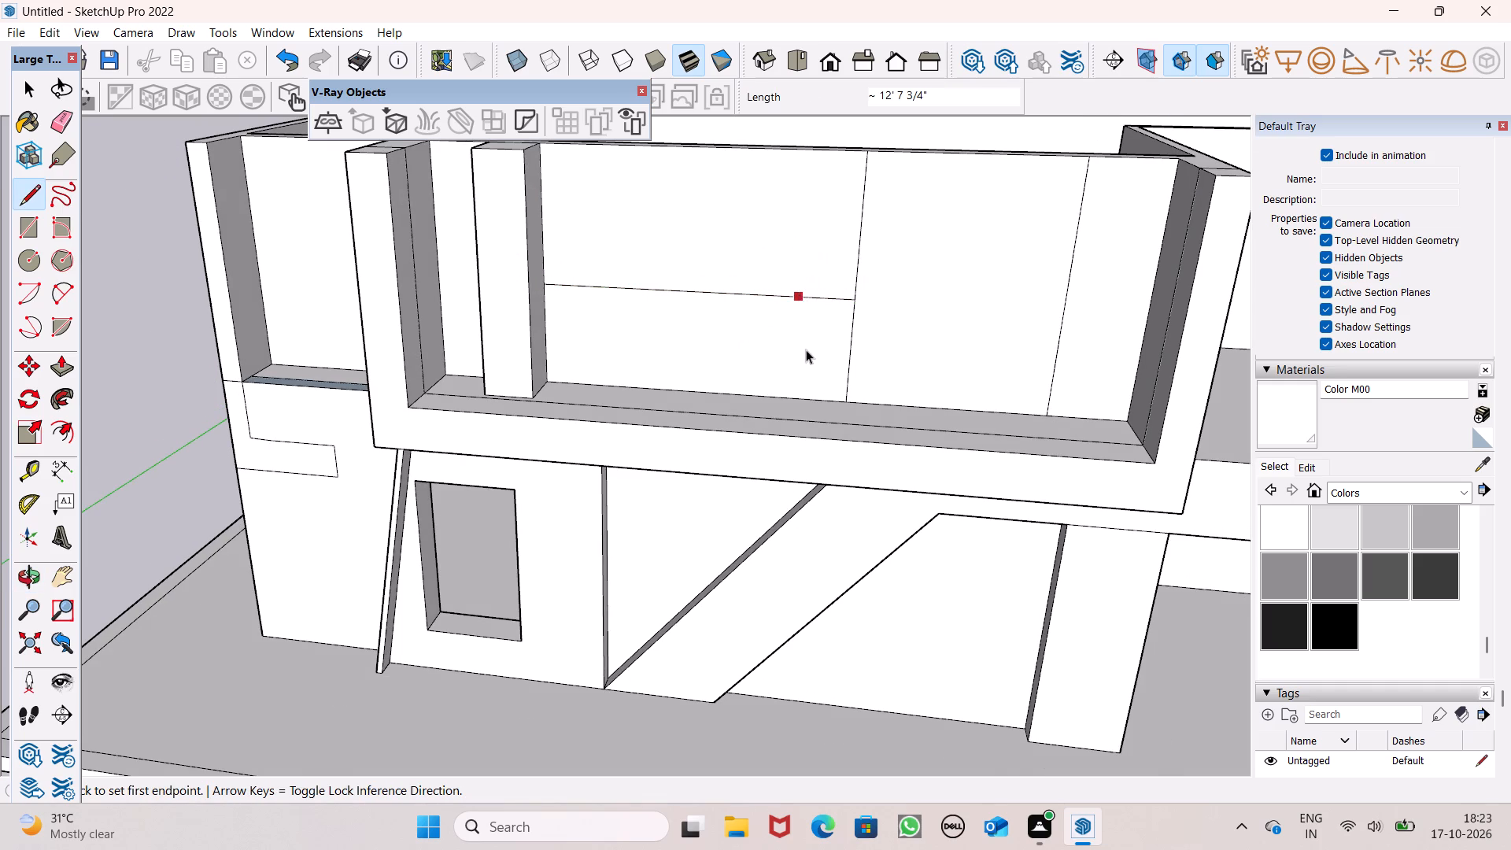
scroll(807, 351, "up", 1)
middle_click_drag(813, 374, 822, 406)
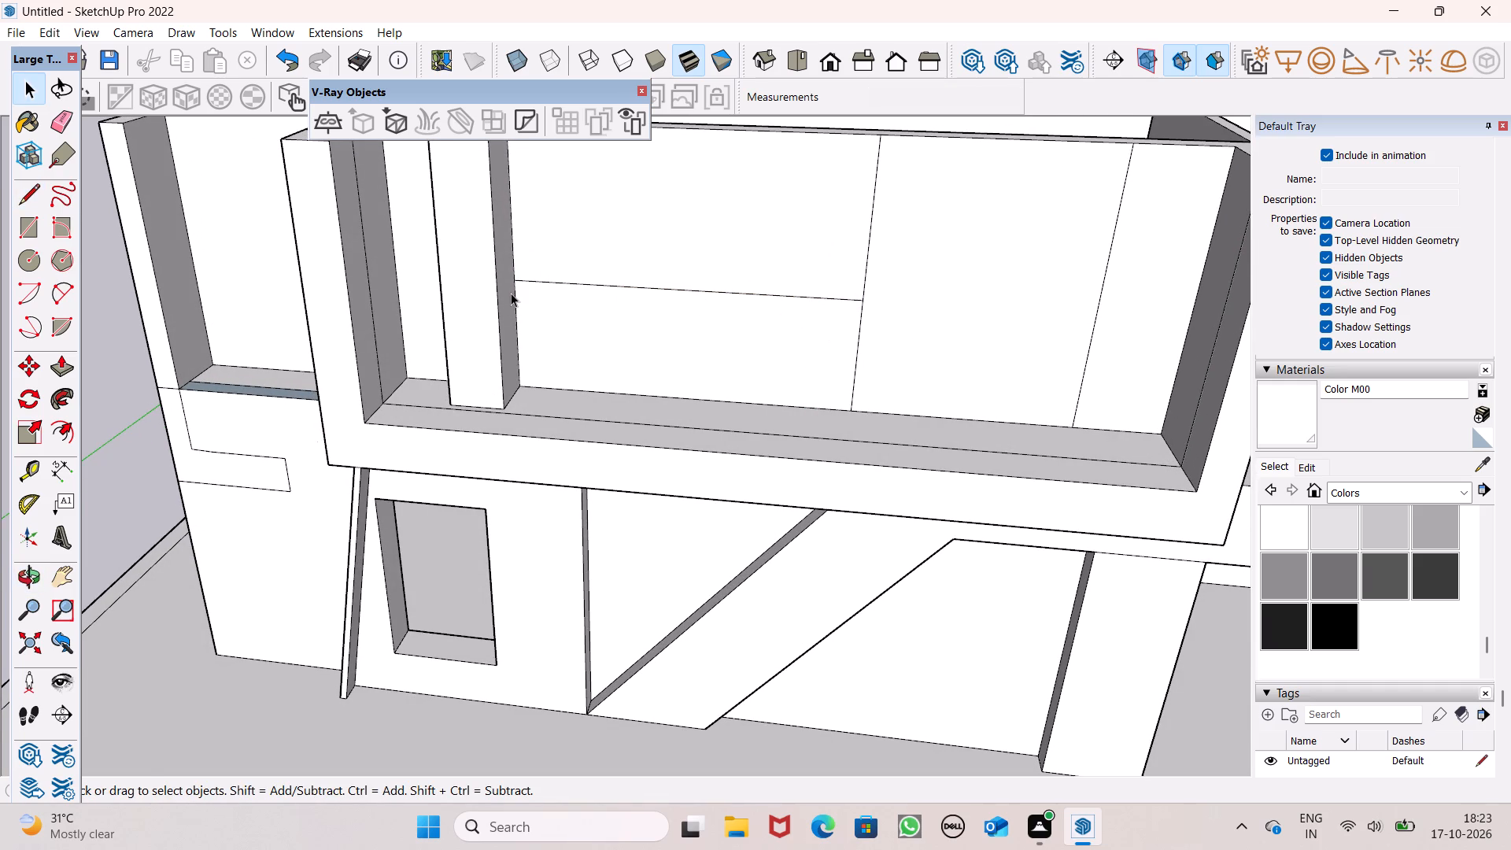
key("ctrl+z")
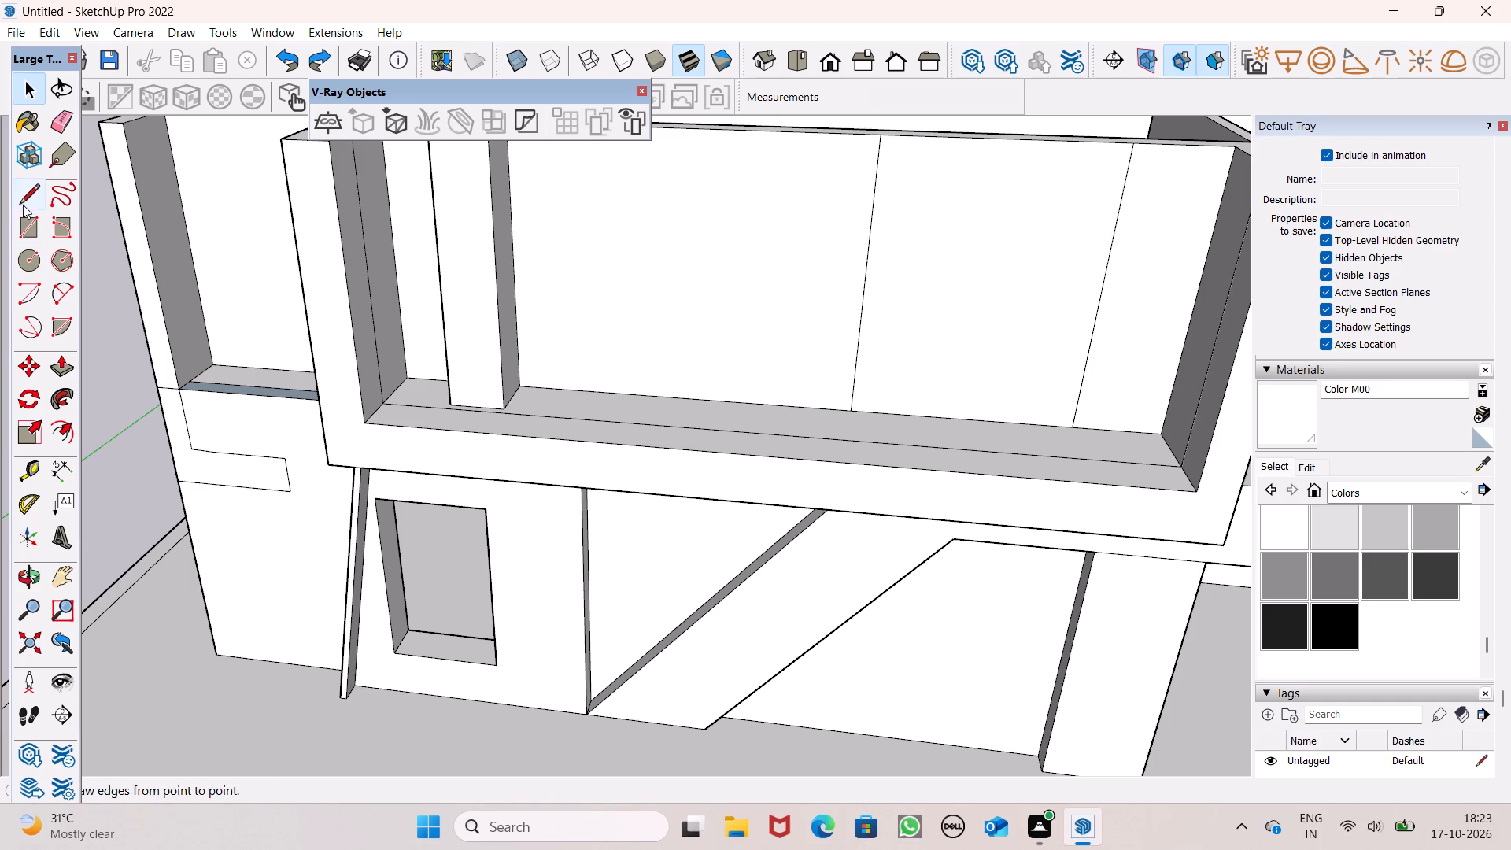
Measure the height of the vertical line nearest the pillar on the recessed wall with a linear dimension.
scroll(681, 397, "down", 2)
left_click(72, 463)
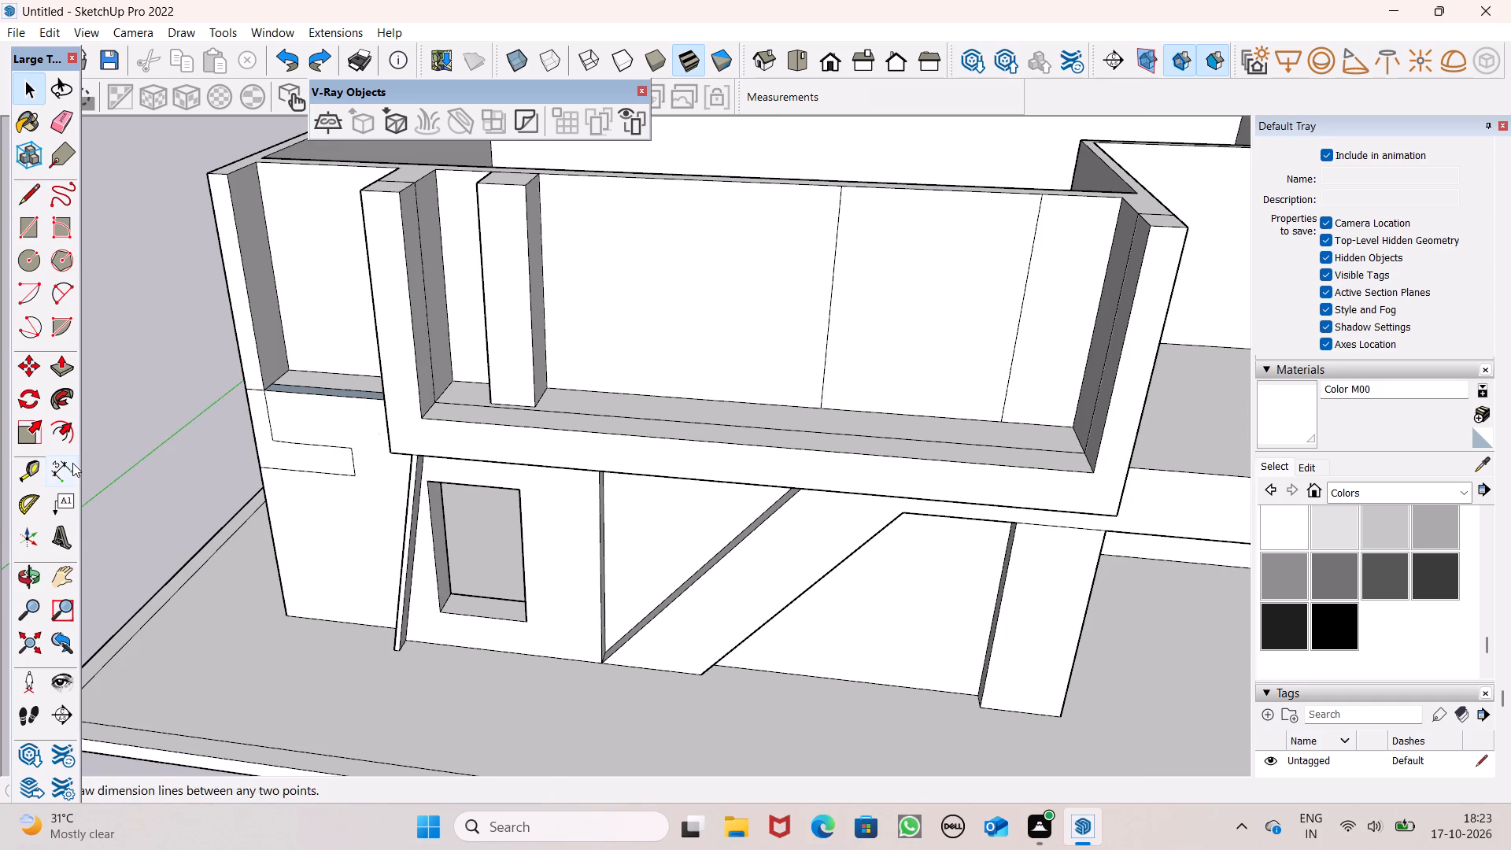
left_click(842, 189)
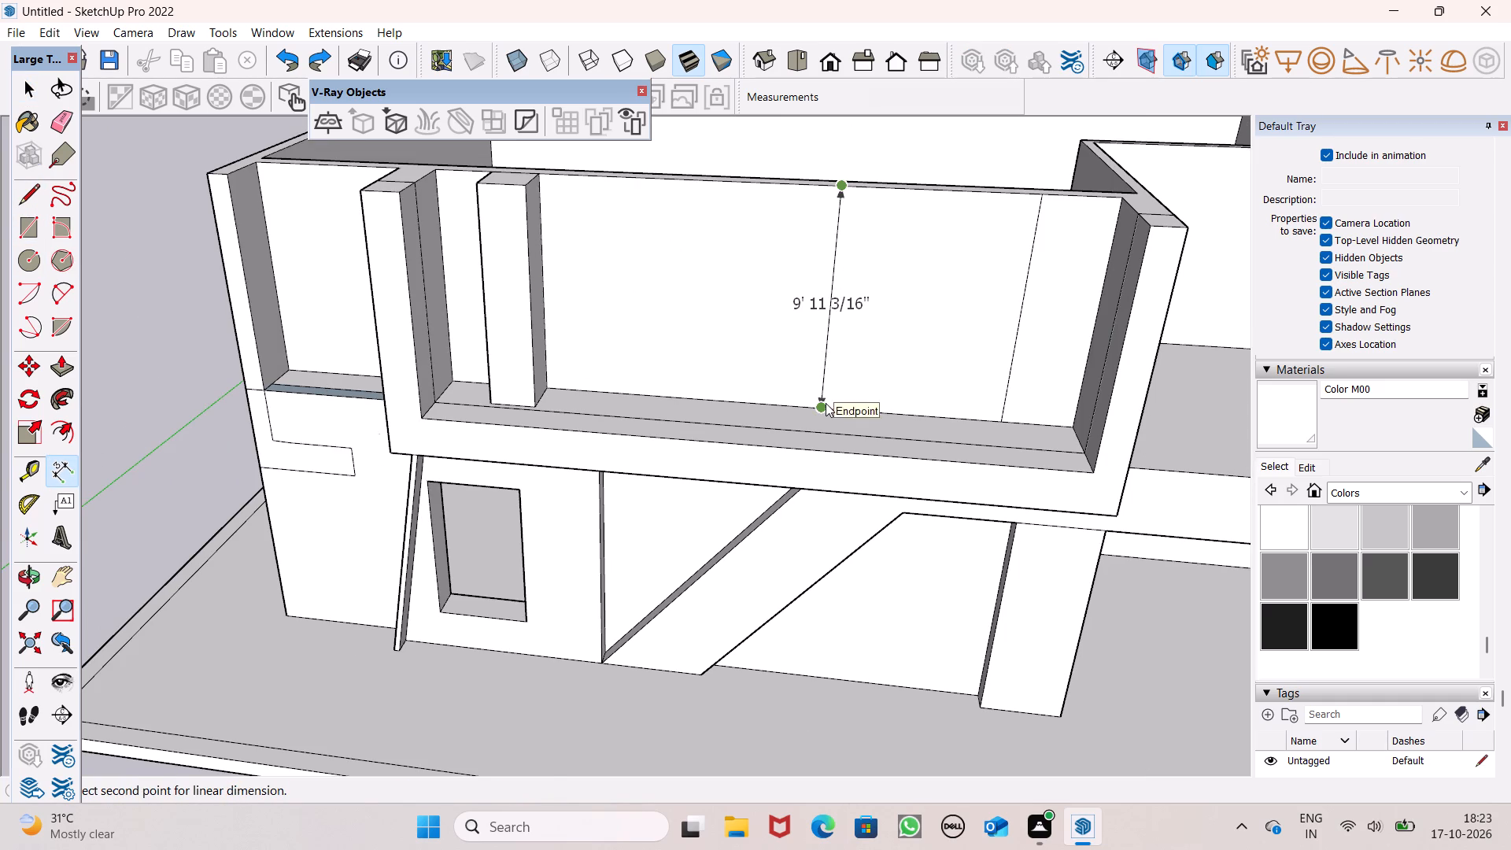
key("space")
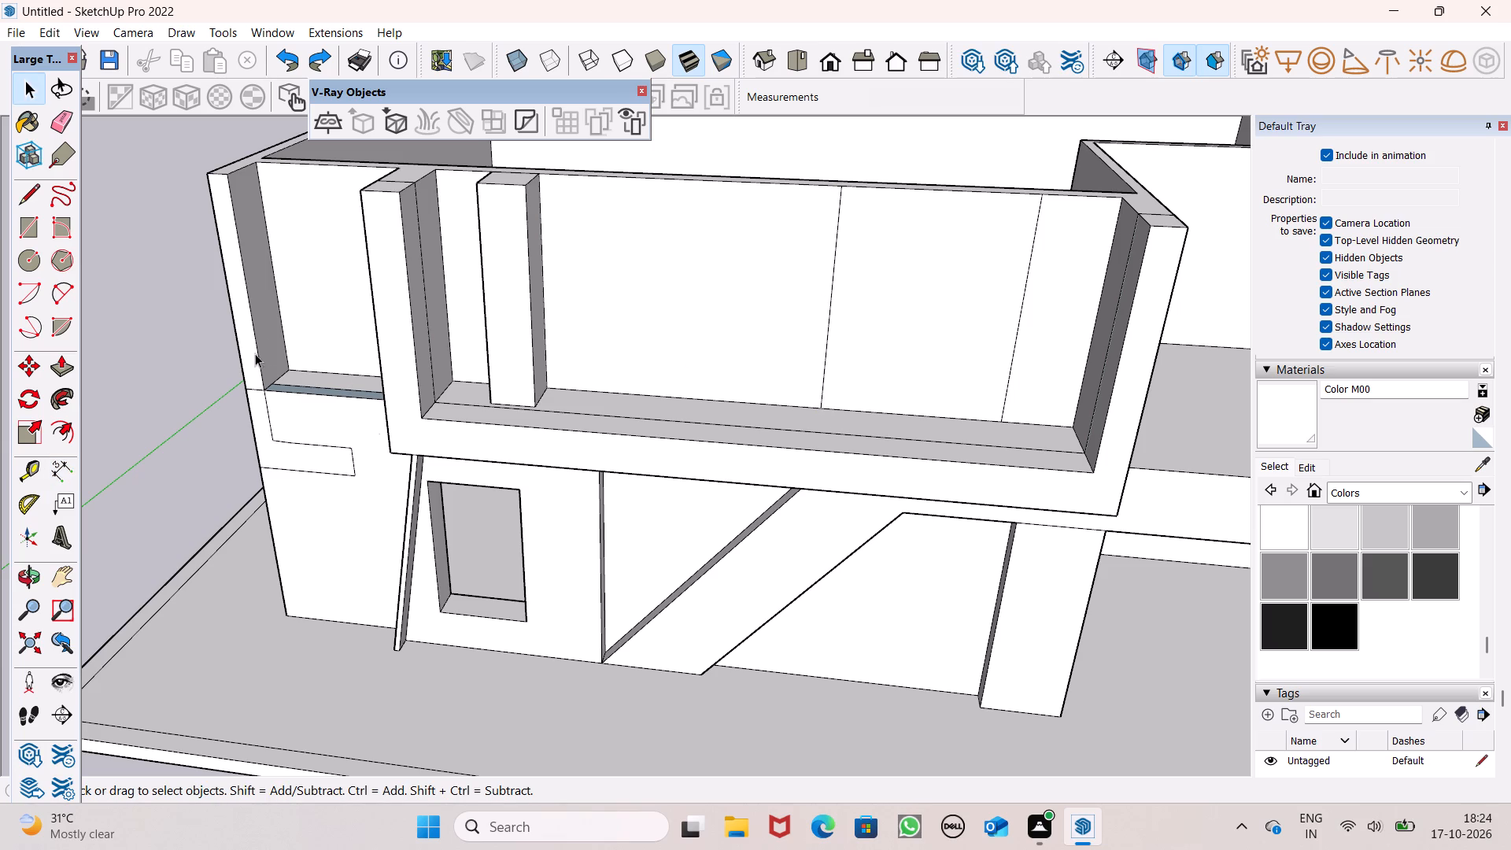
Draw a horizontal line about 12' 7 3/4" long across the recessed wall from the pillar to the nearest vertical line.
left_click(39, 192)
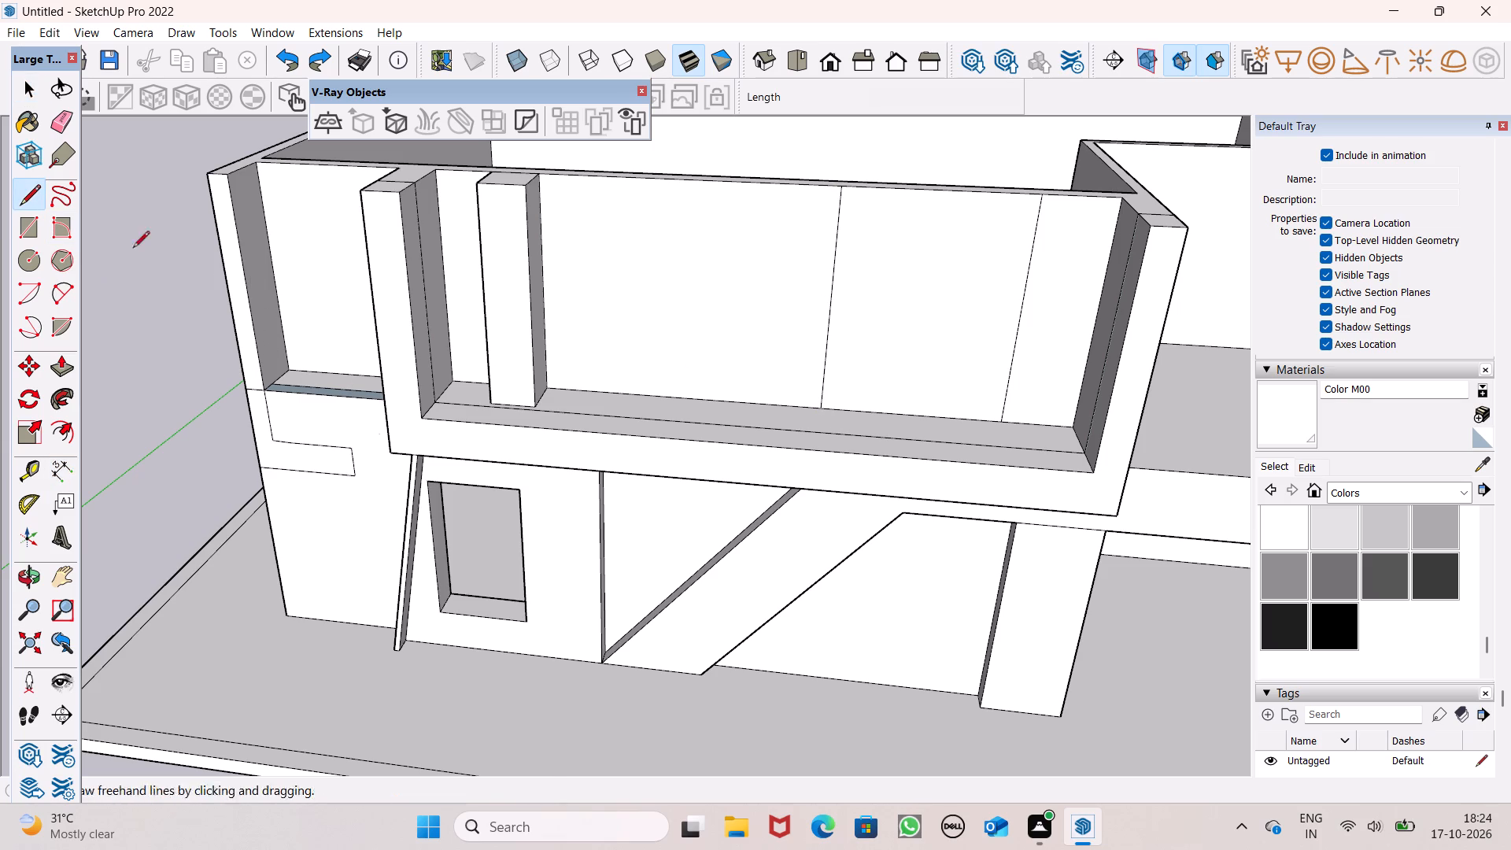
scroll(658, 346, "up", 3)
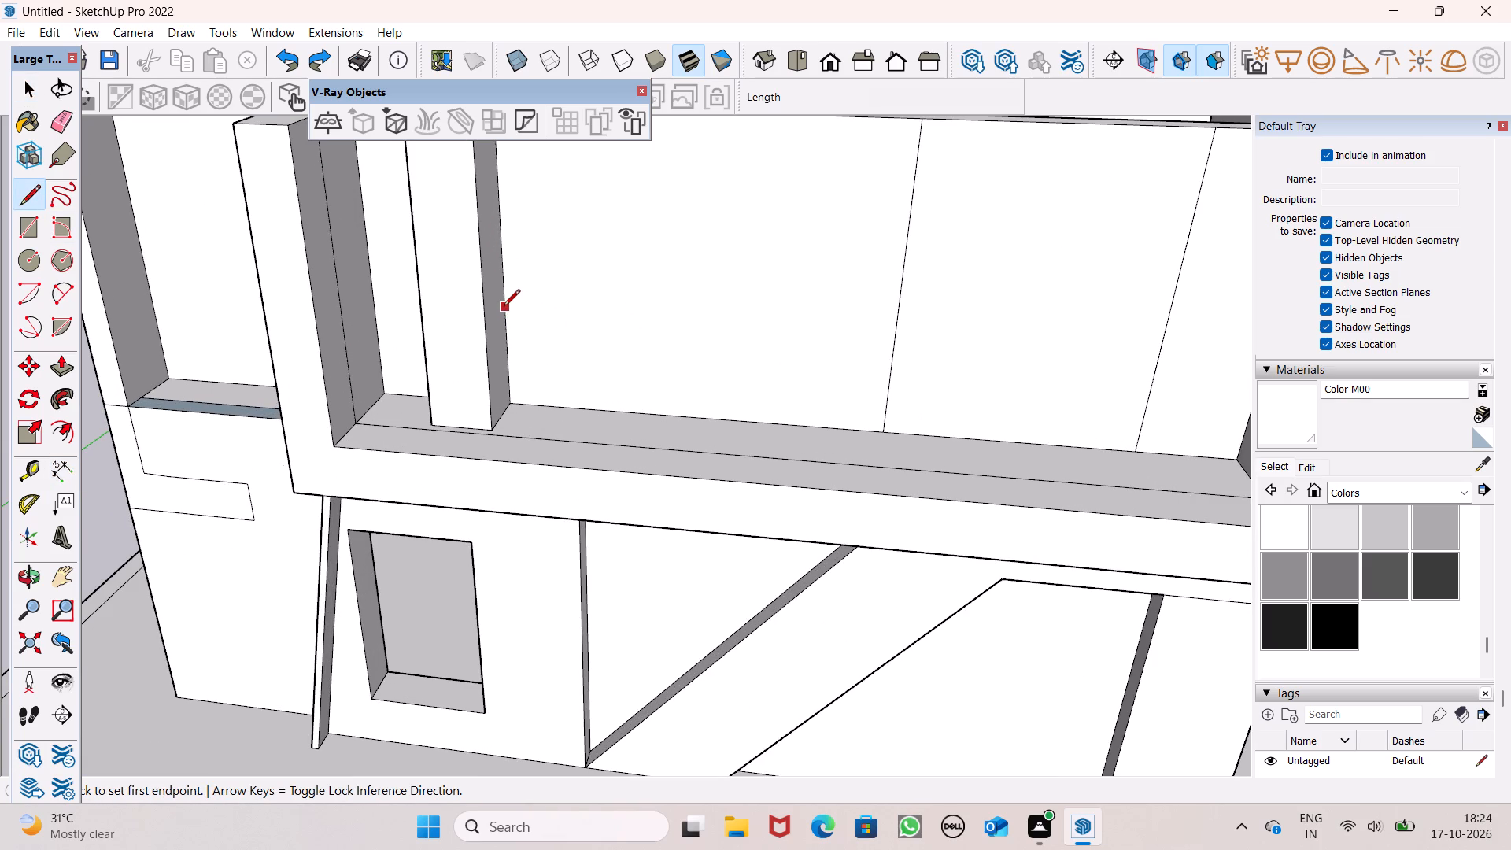
left_click(504, 307)
left_click(895, 331)
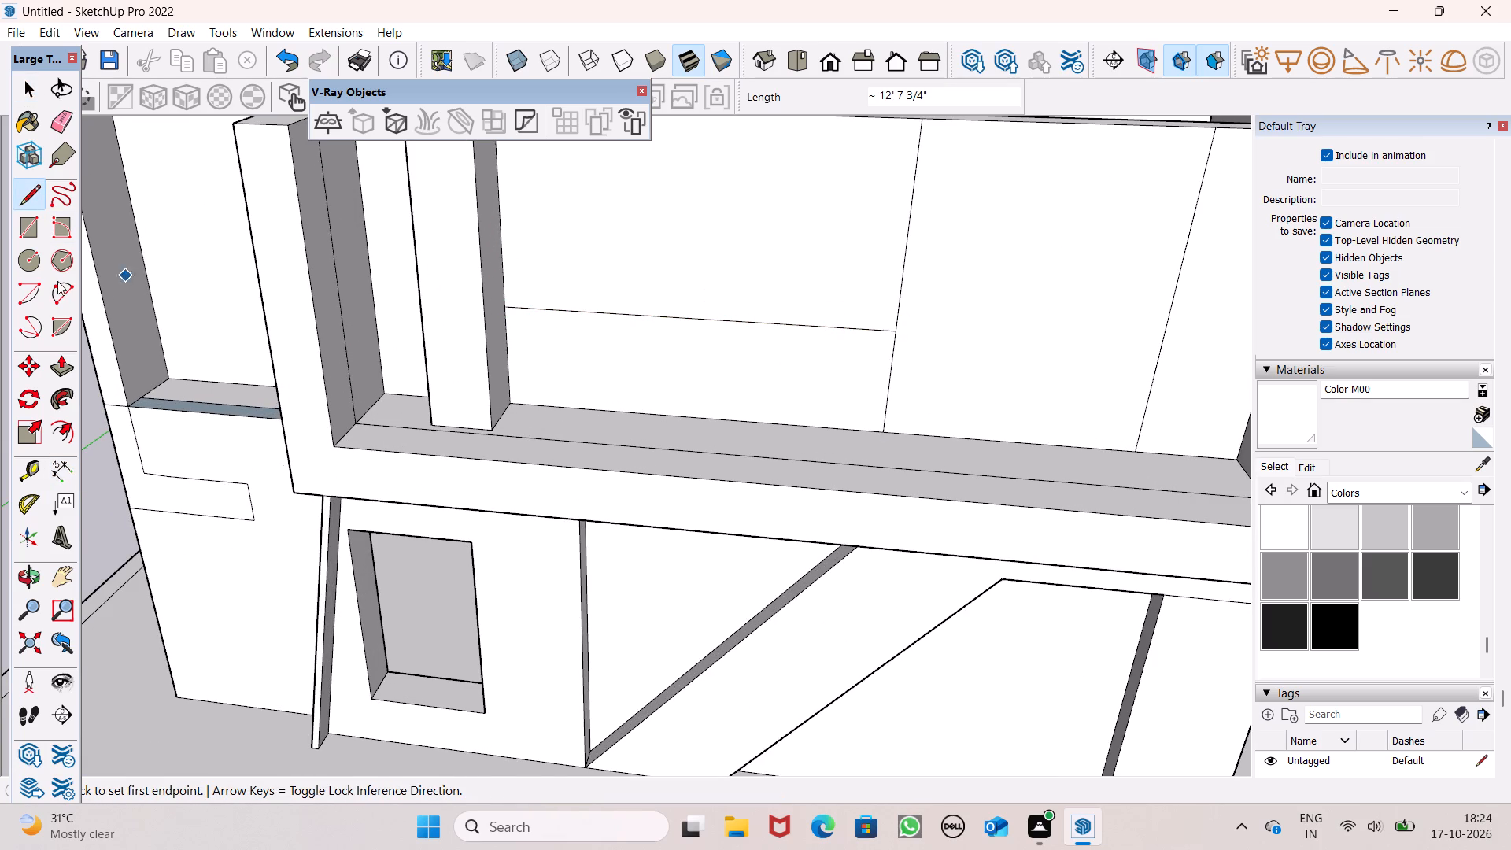
Push/Pull the area below the horizontal line outward by about 10 5/8" to form a low block beside the pillar.
left_click(59, 362)
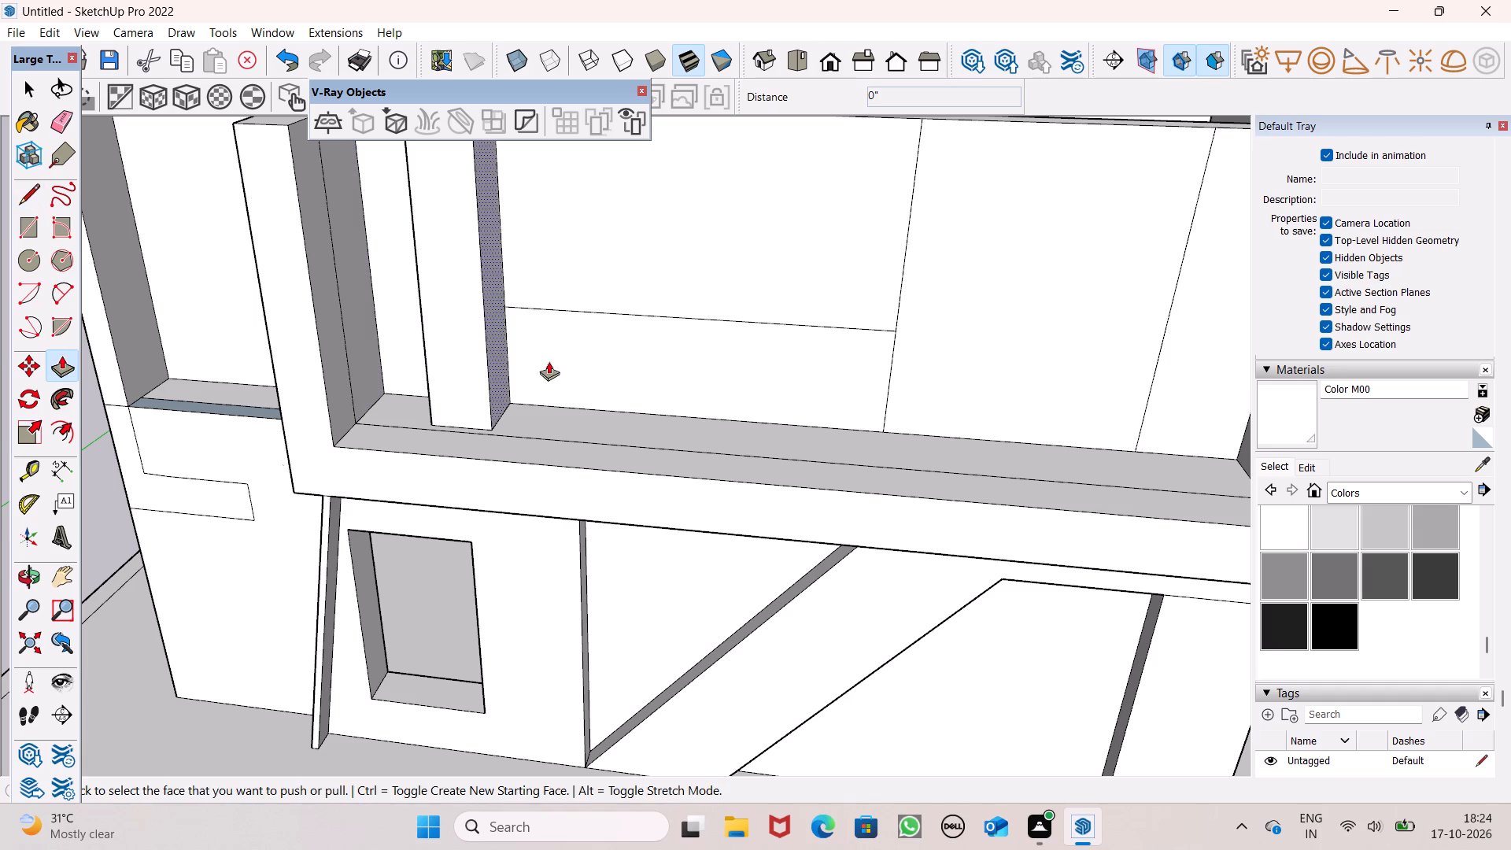
left_click_drag(549, 360, 537, 373)
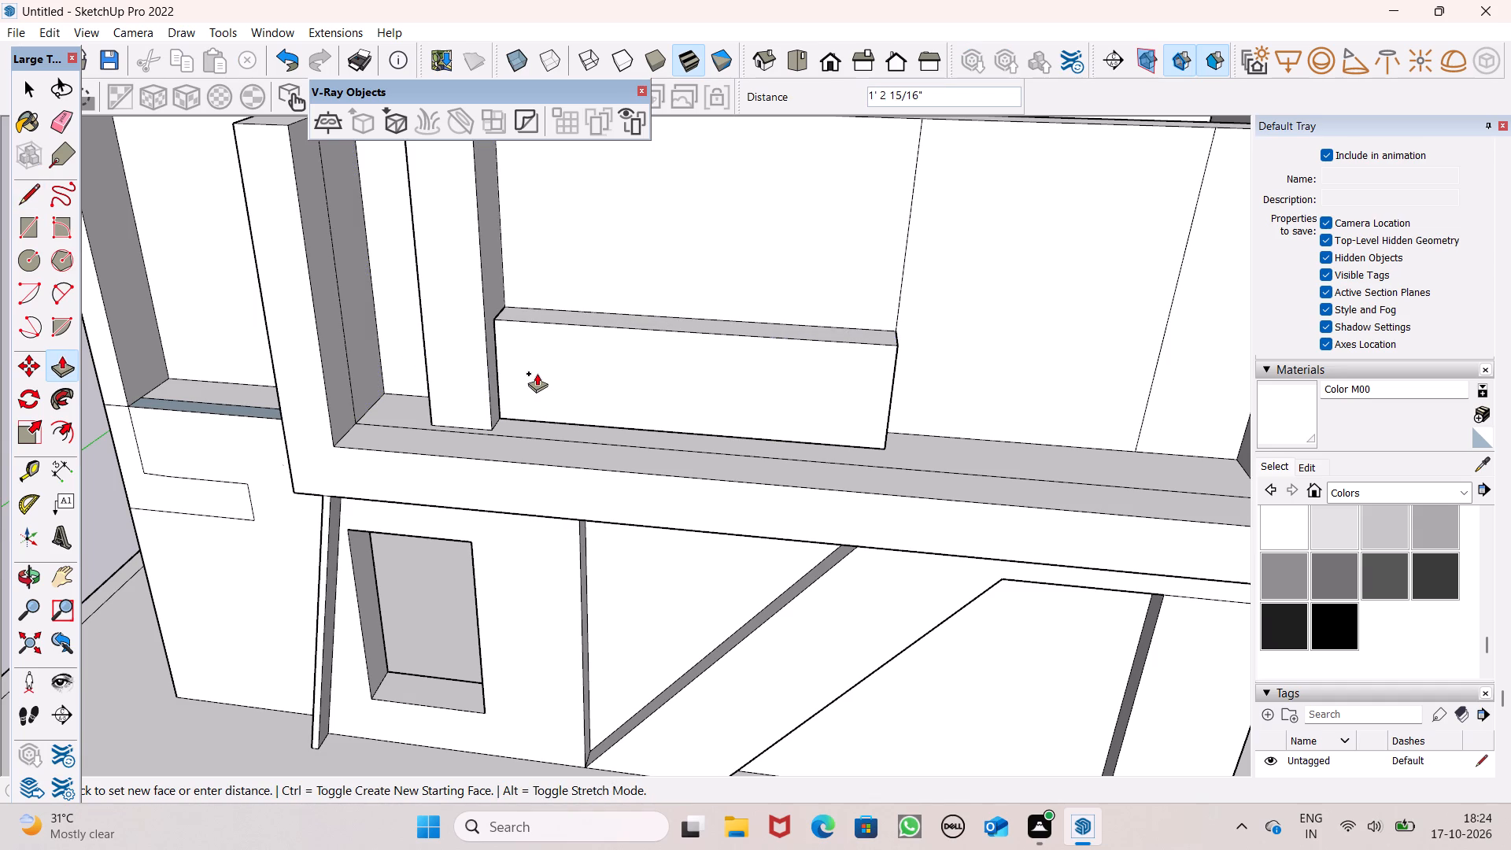
left_click_drag(537, 373, 540, 369)
Draw a full-height vertical line on the recessed wall just beyond the low block's right end to mark a narrow strip.
scroll(698, 358, "down", 3)
middle_click_drag(766, 416, 598, 442)
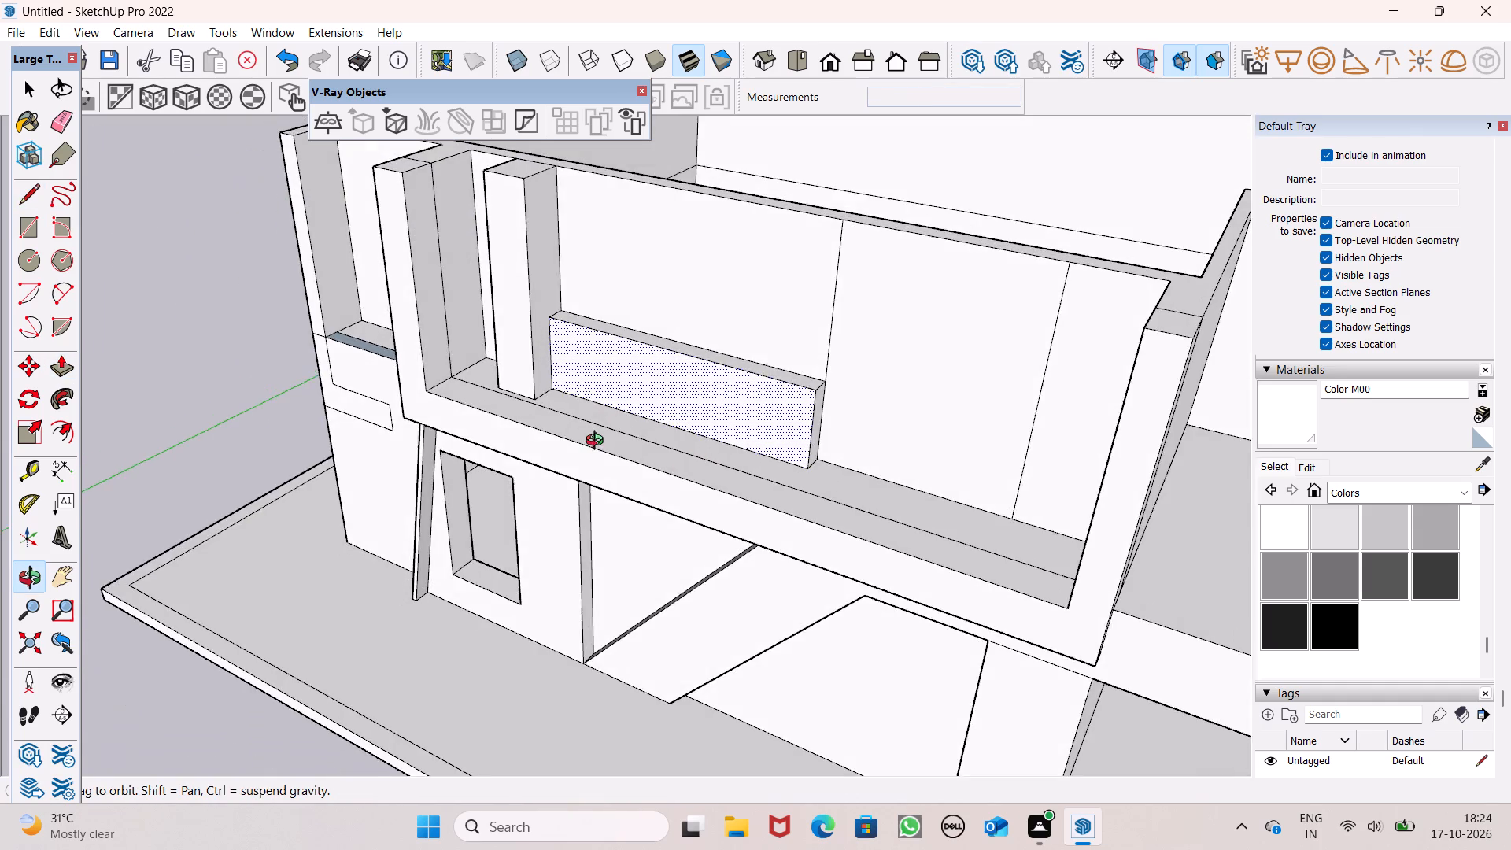
middle_click_drag(598, 442, 783, 486)
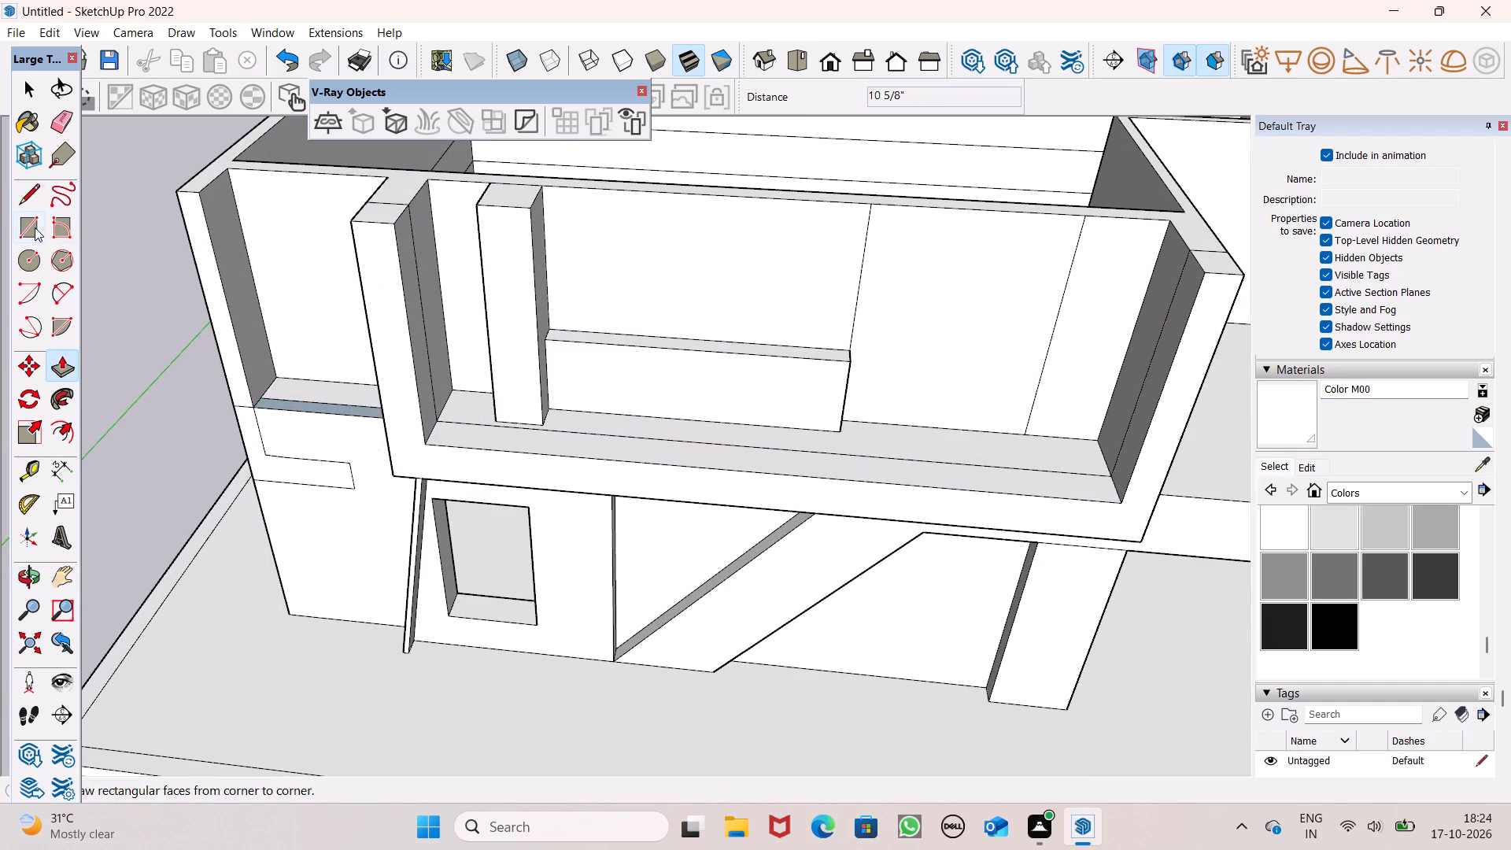
left_click(35, 227)
scroll(749, 291, "up", 1)
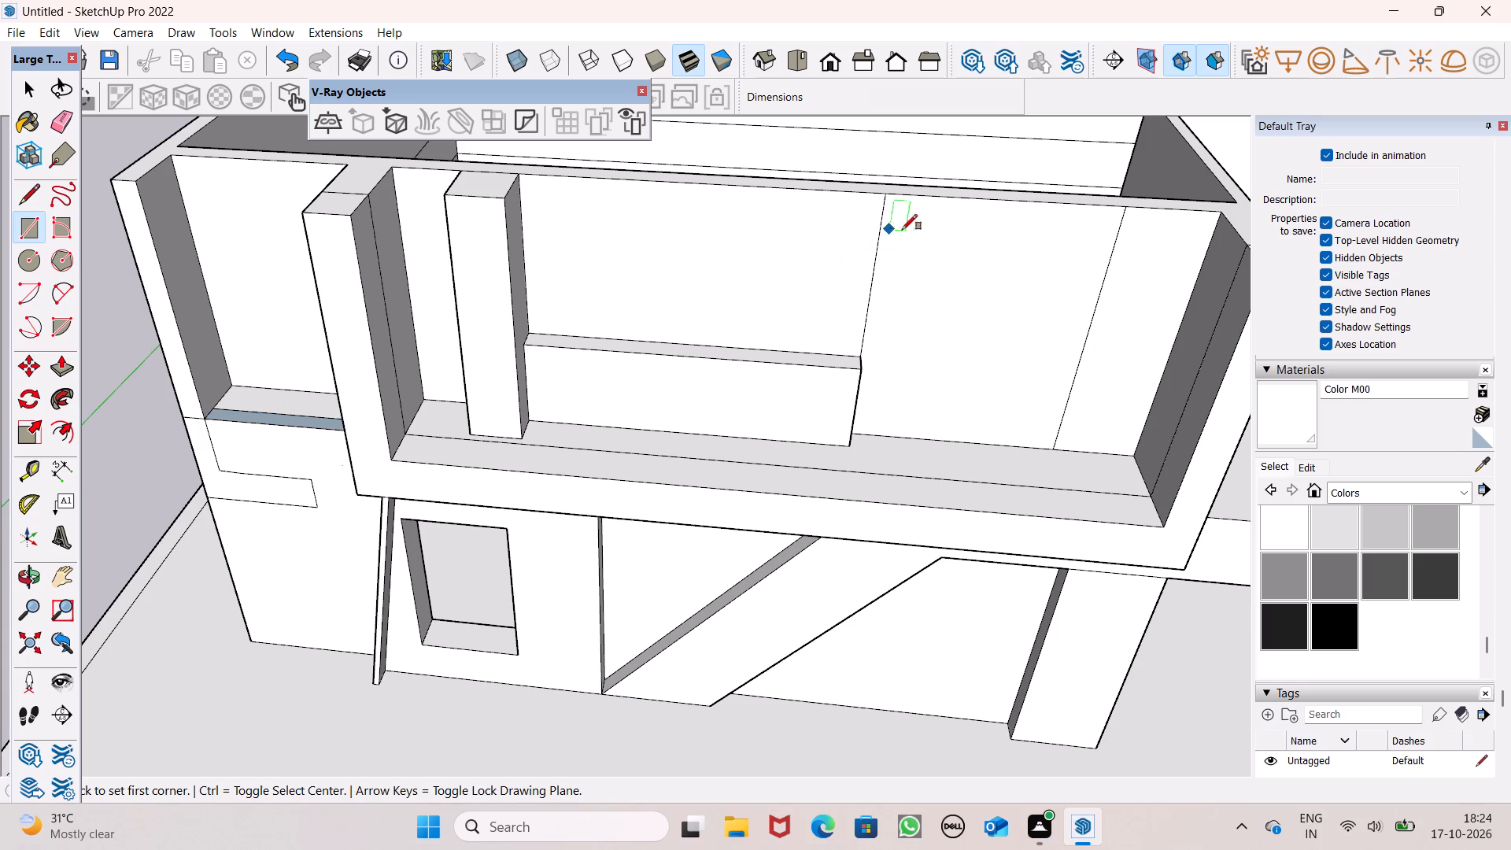
middle_click_drag(940, 241, 864, 213)
middle_click_drag(821, 305, 844, 275)
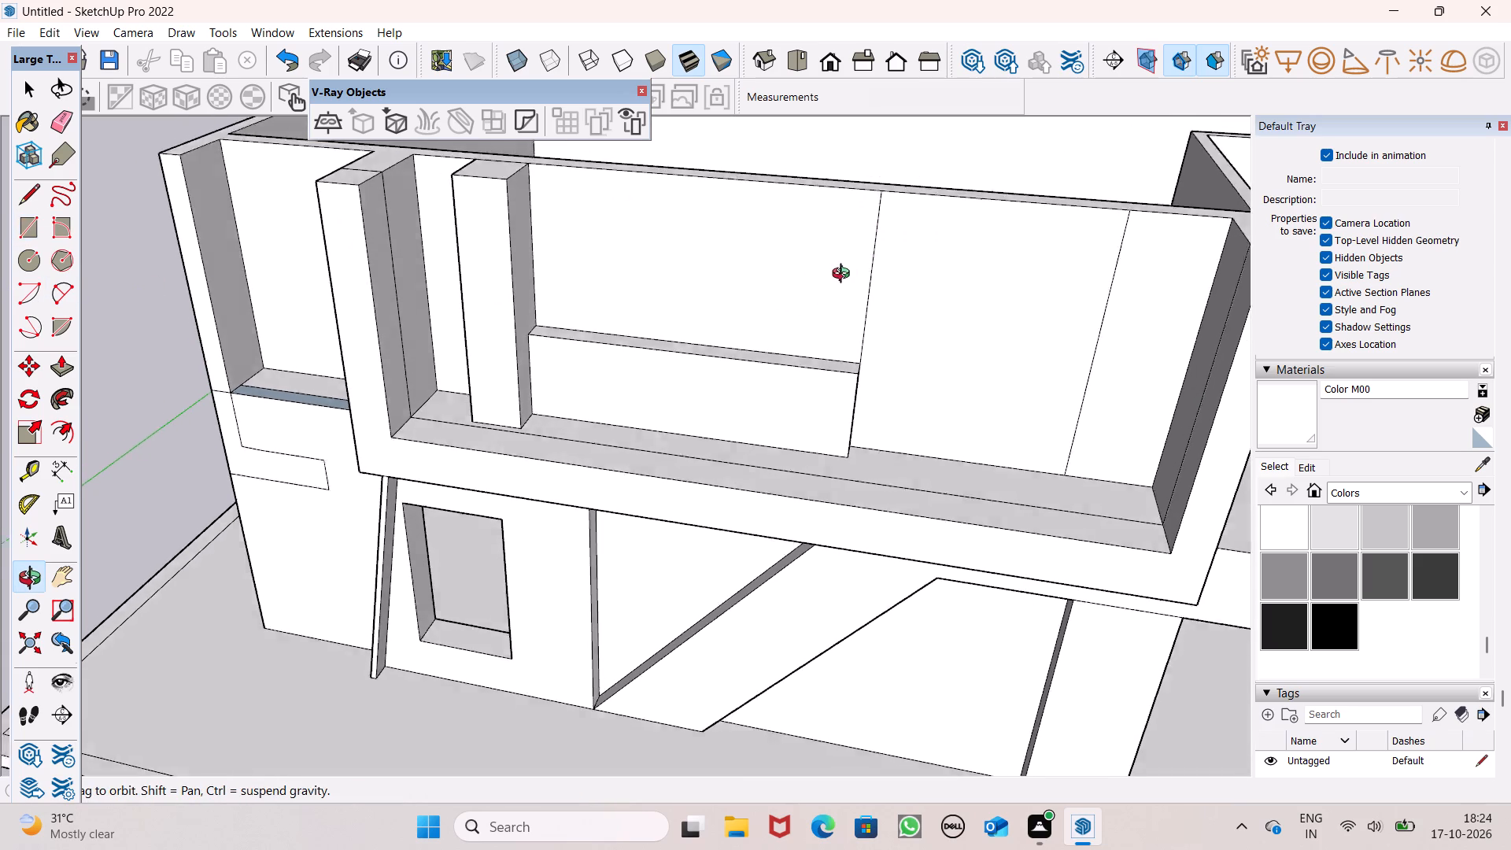
middle_click_drag(844, 275, 861, 248)
left_click(32, 199)
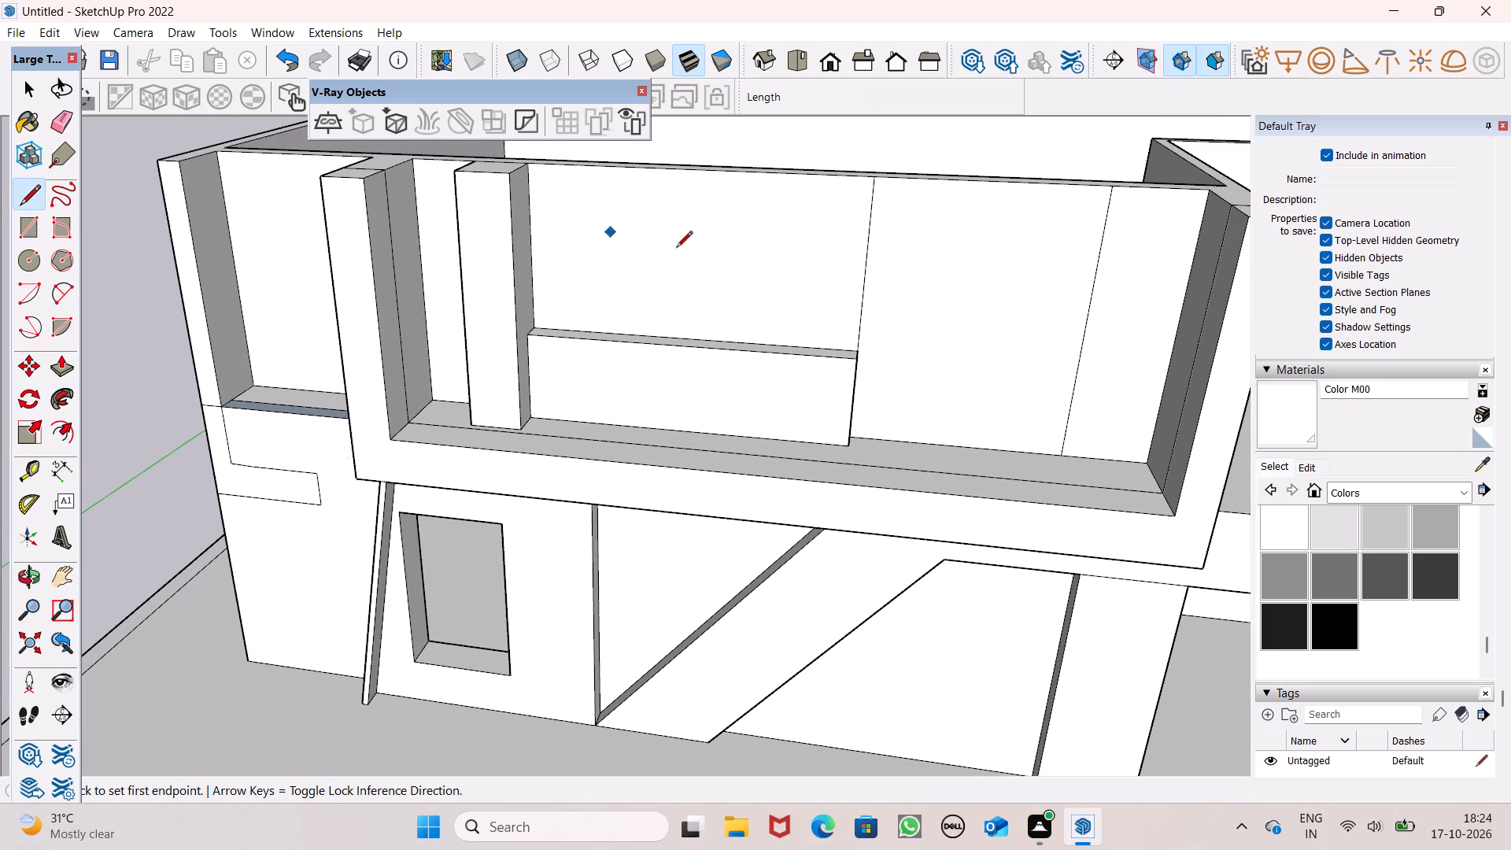
scroll(950, 264, "up", 3)
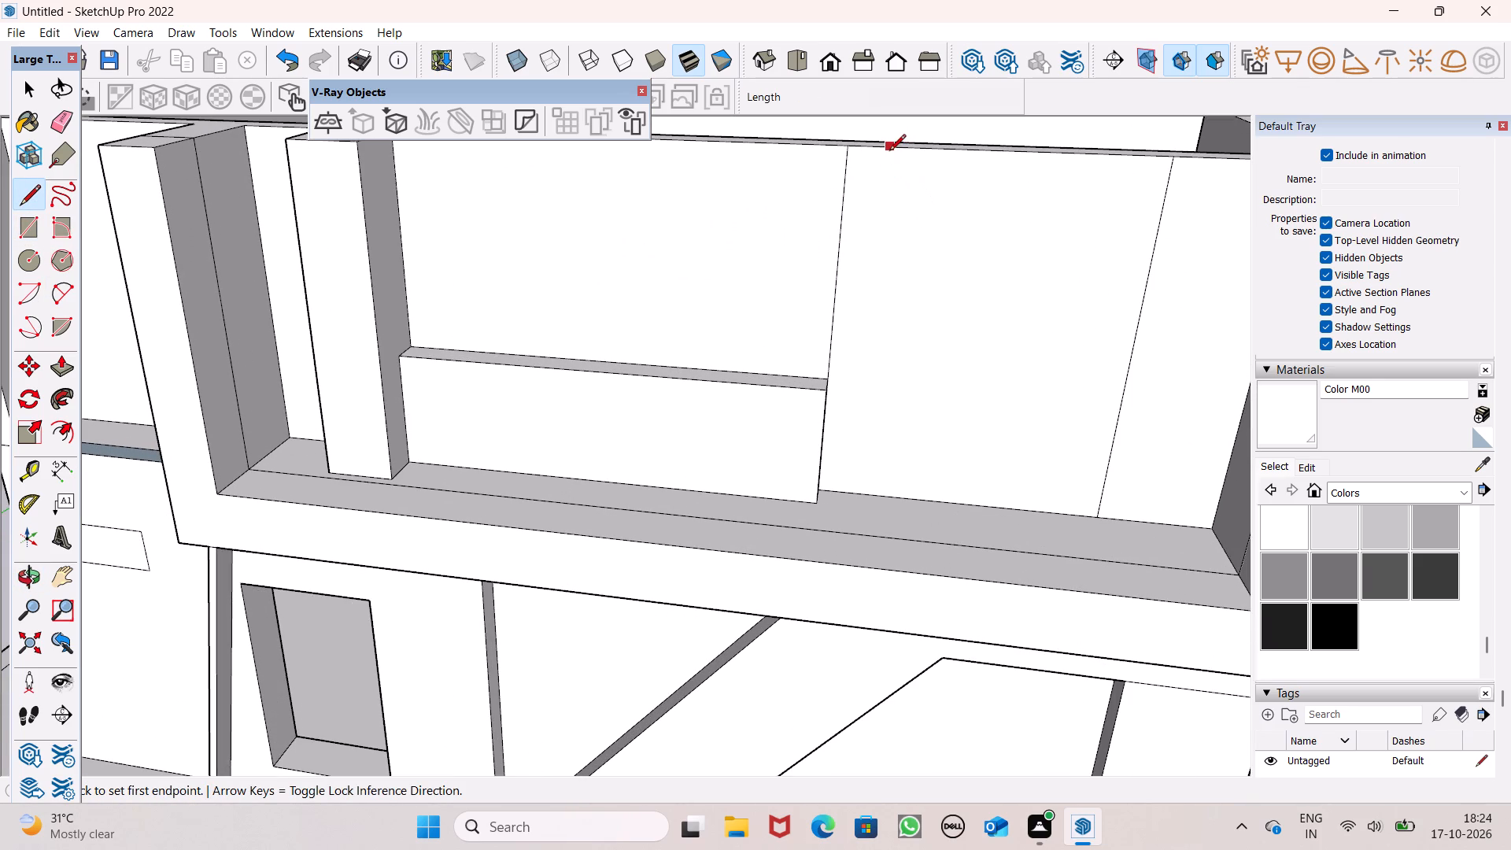
left_click(892, 152)
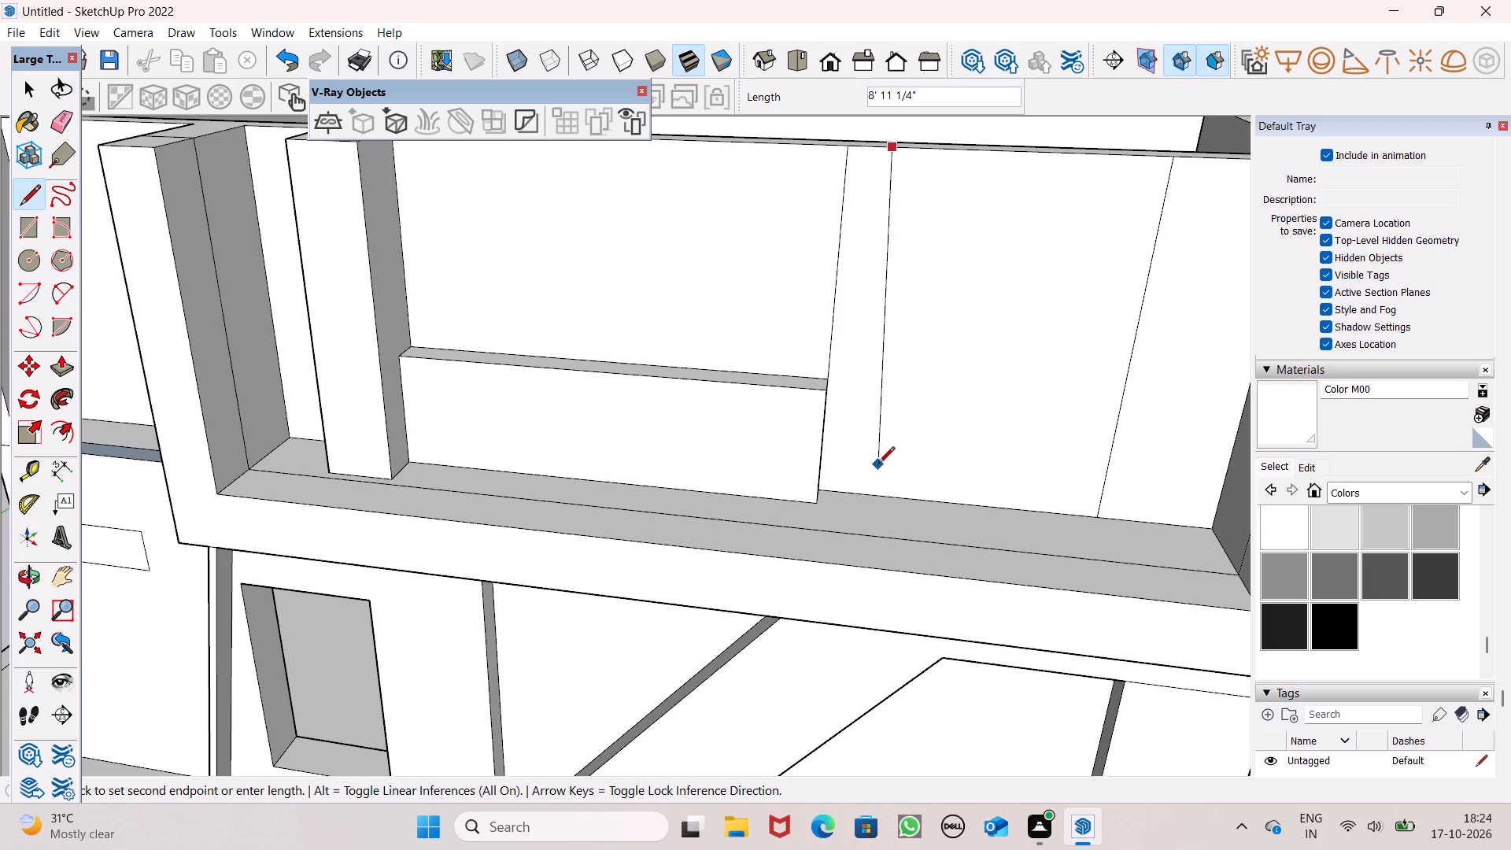
left_click(861, 490)
Draw a full-height rectangle about 11 13/16" wide by 9' 11 3/16" high on the recessed wall, right of the narrow strip.
scroll(842, 398, "down", 3)
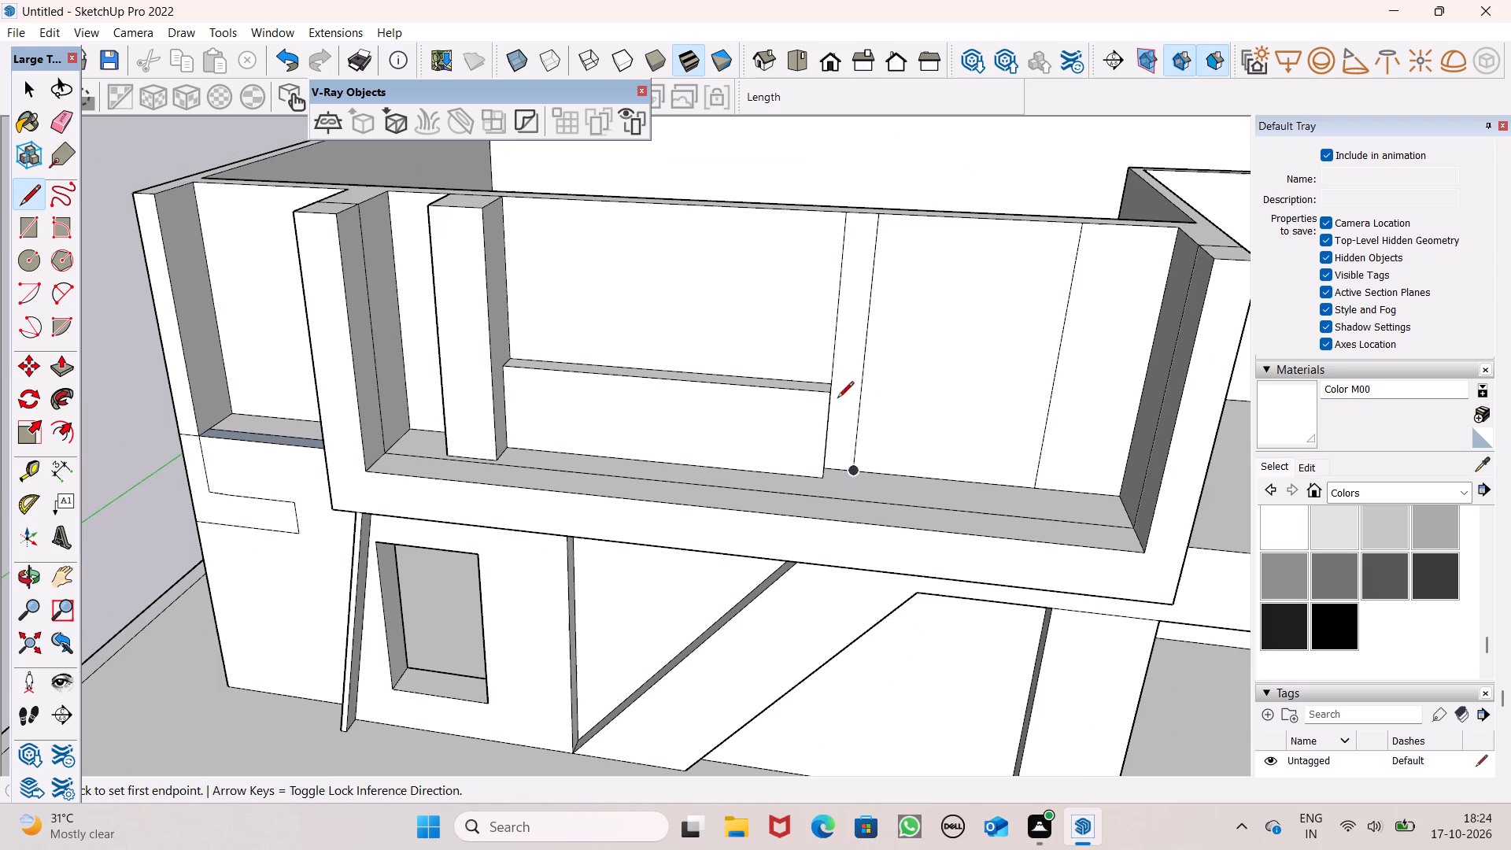
middle_click_drag(1241, 470, 1272, 440)
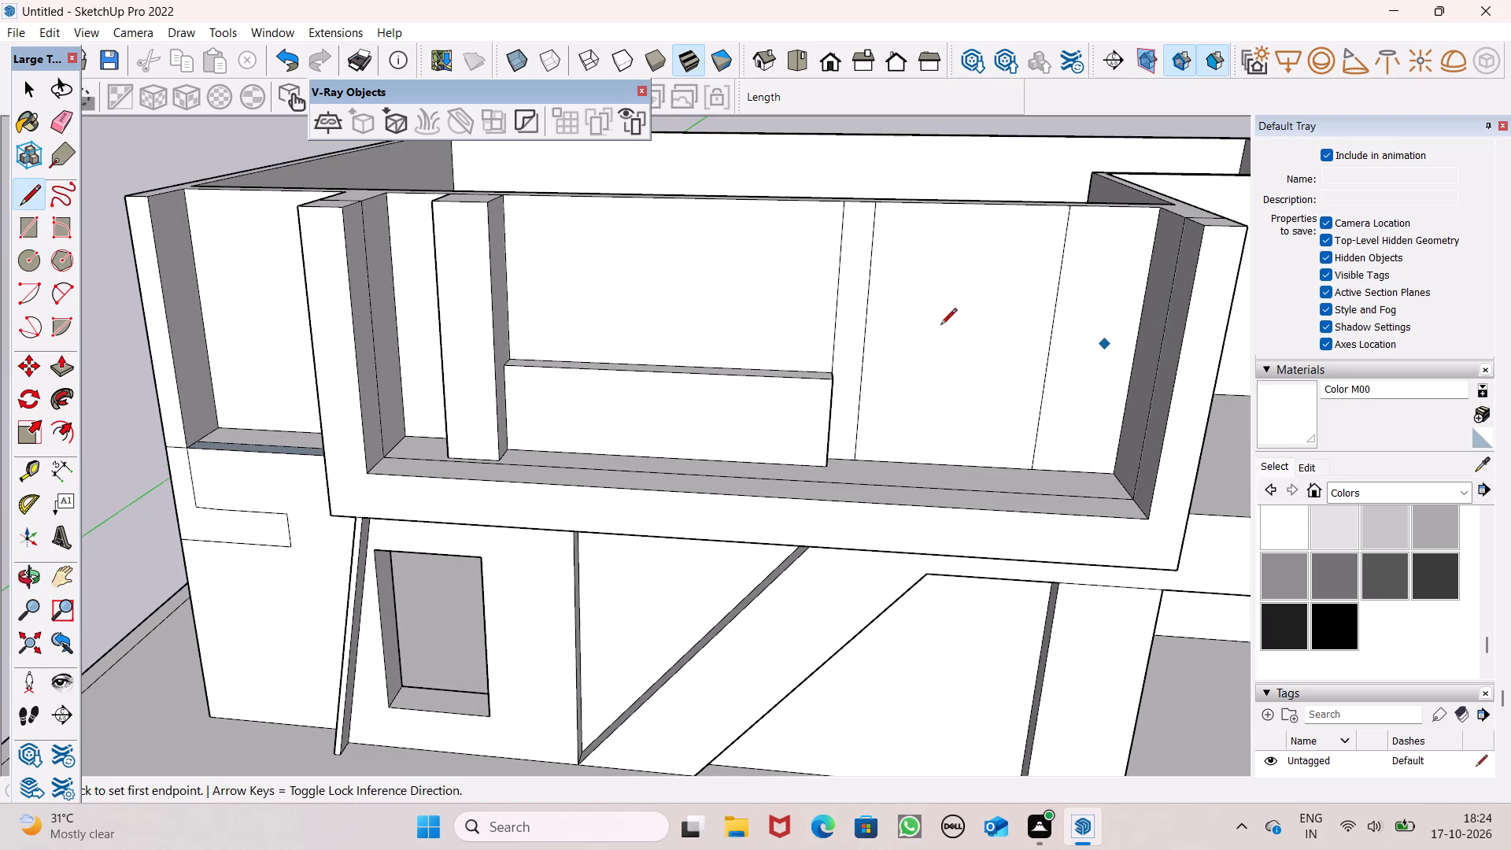
left_click(31, 225)
scroll(1001, 269, "up", 4)
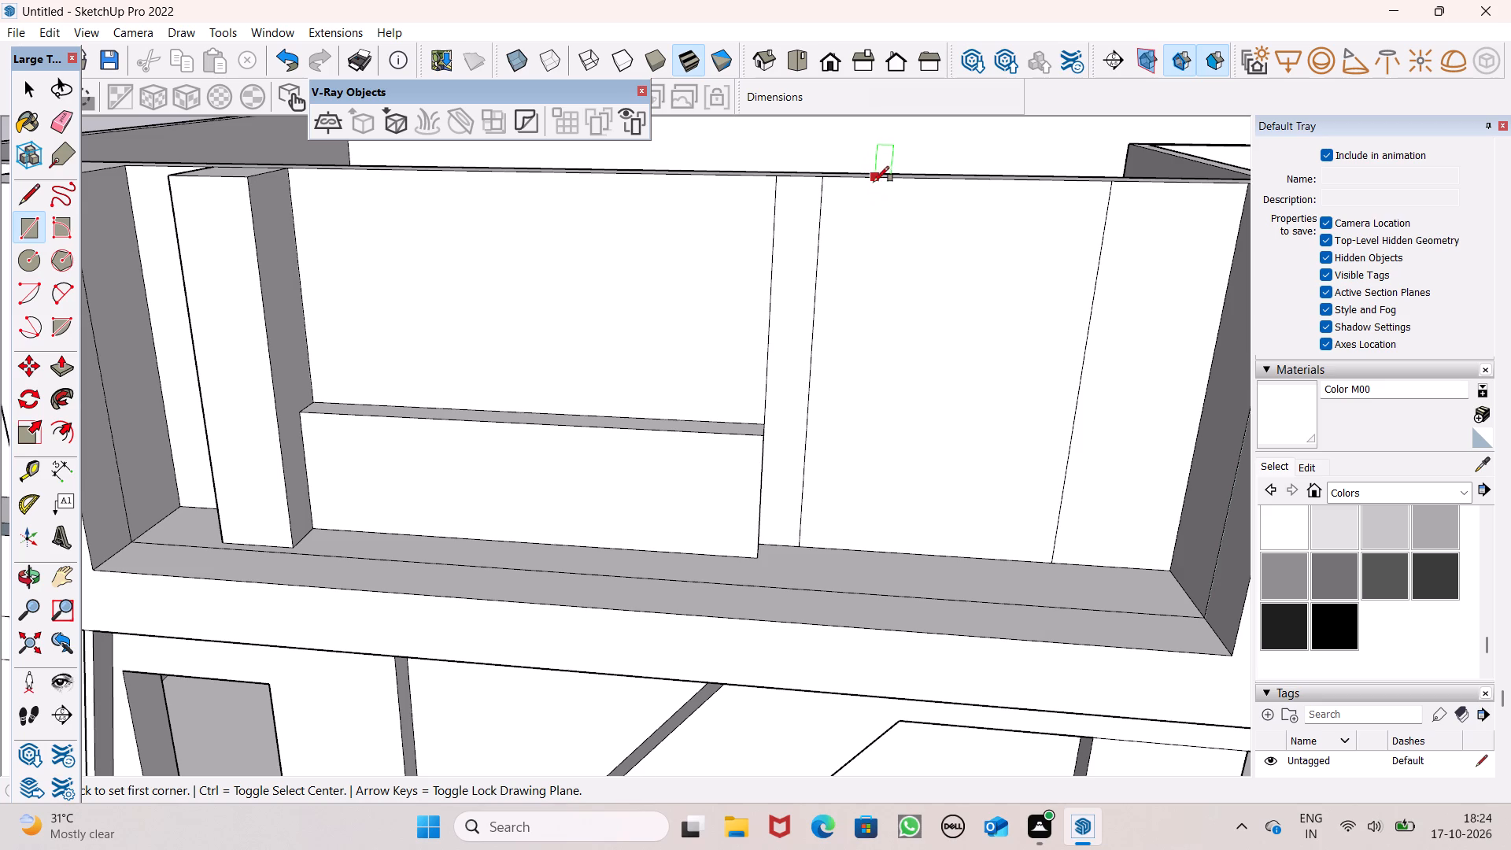
left_click(874, 182)
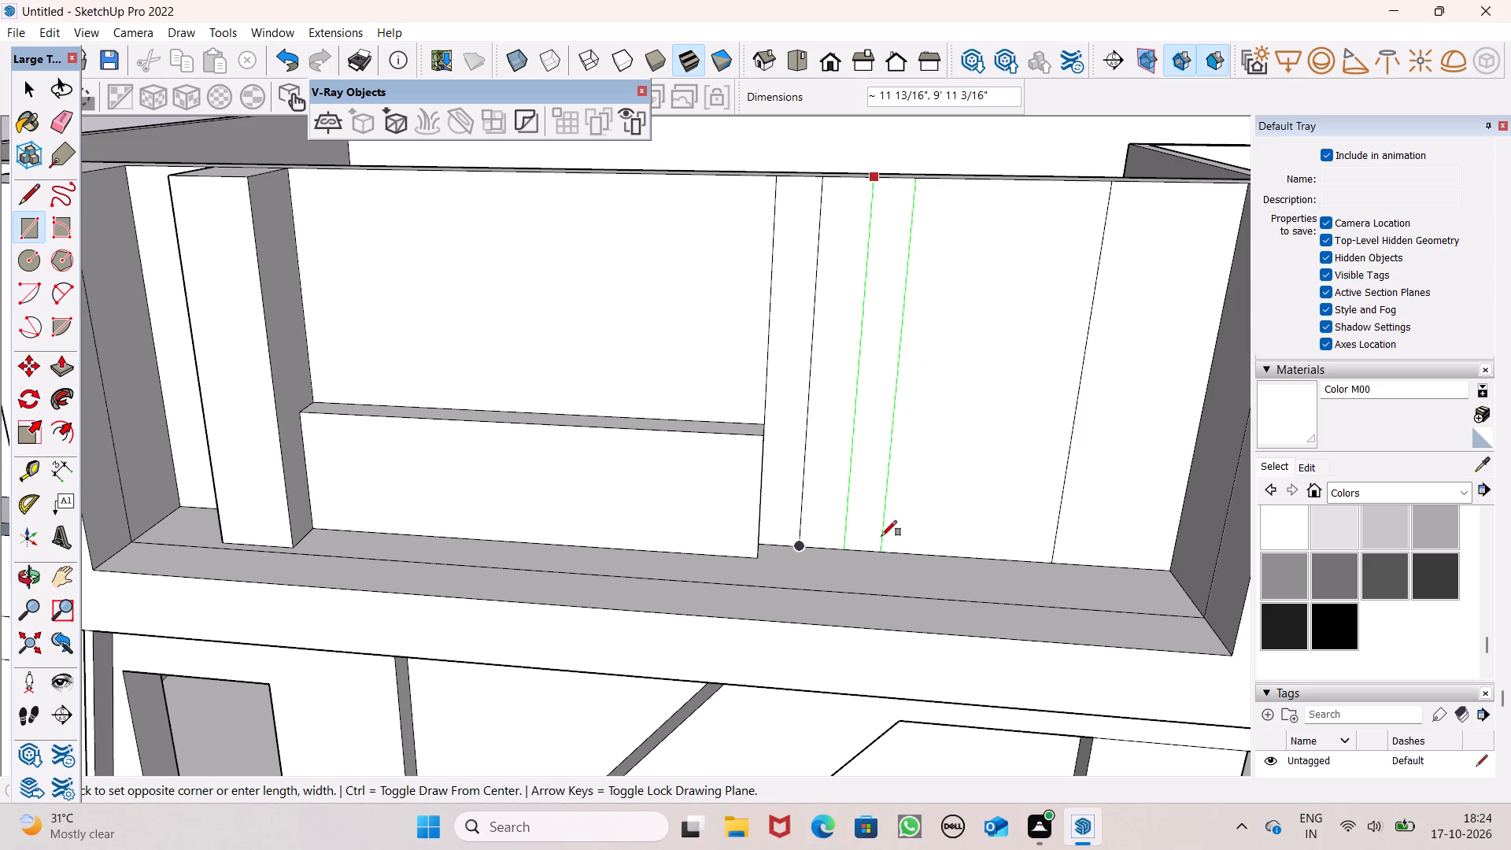
left_click(881, 536)
Copy the rectangular strip with its edges sideways along the recessed wall, leaving a gap to the right of the original.
key("space")
double_click(865, 527)
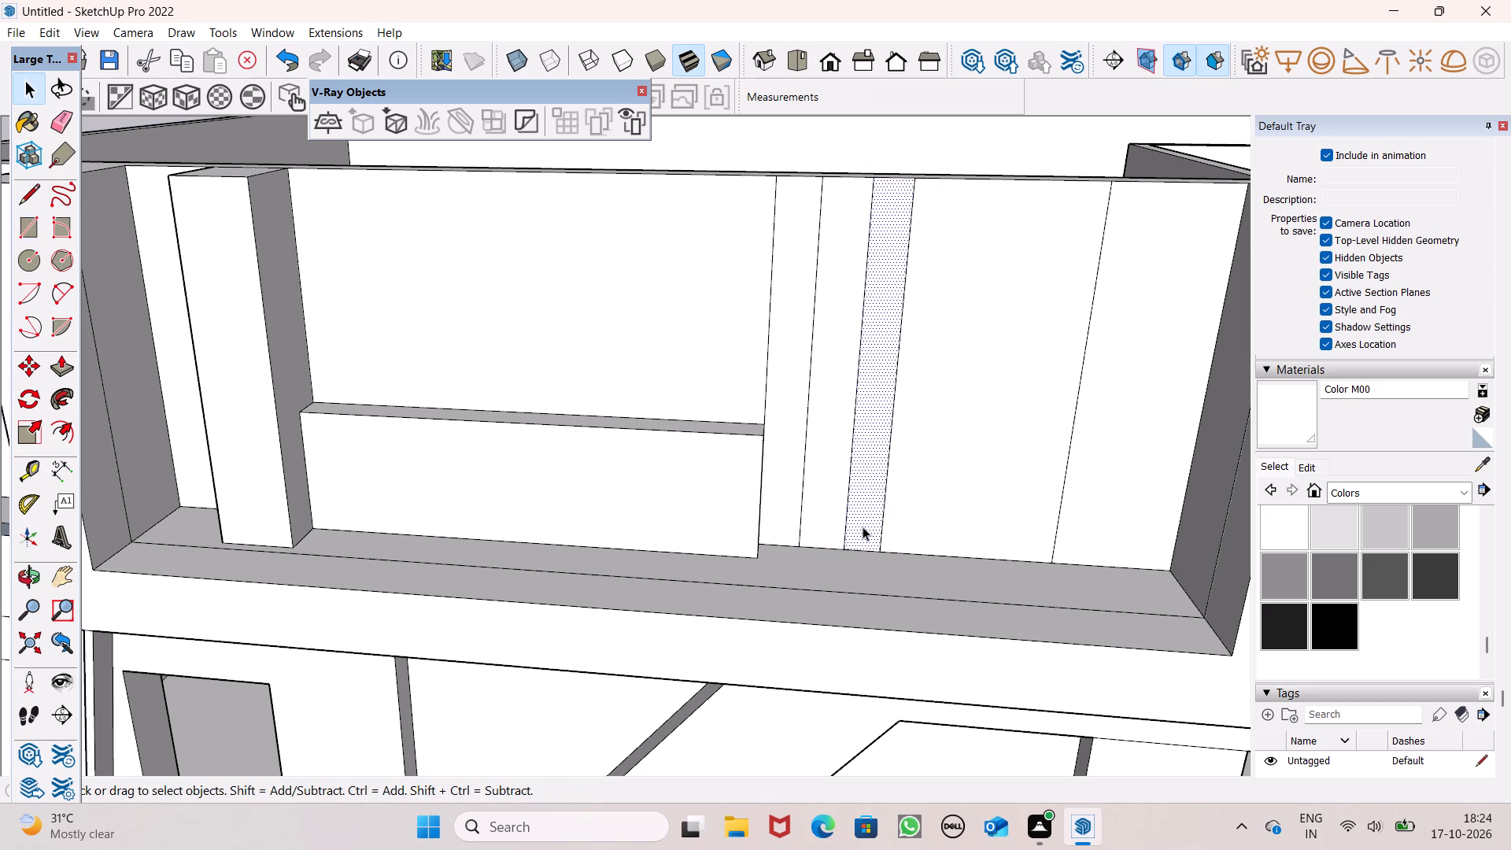
double_click(856, 504)
key("m")
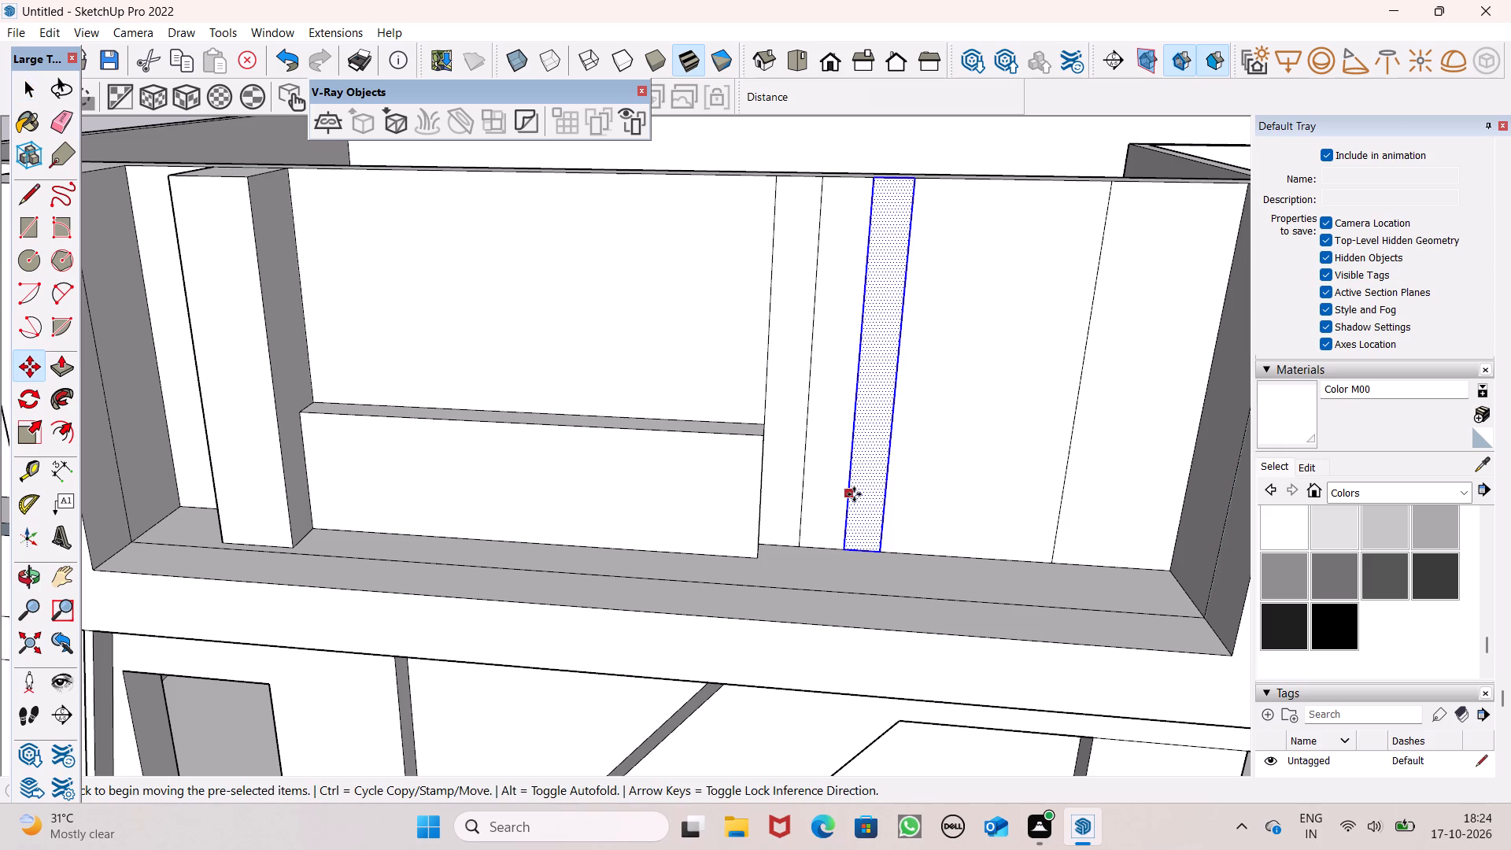
key("Return")
left_click_drag(887, 498, 886, 498)
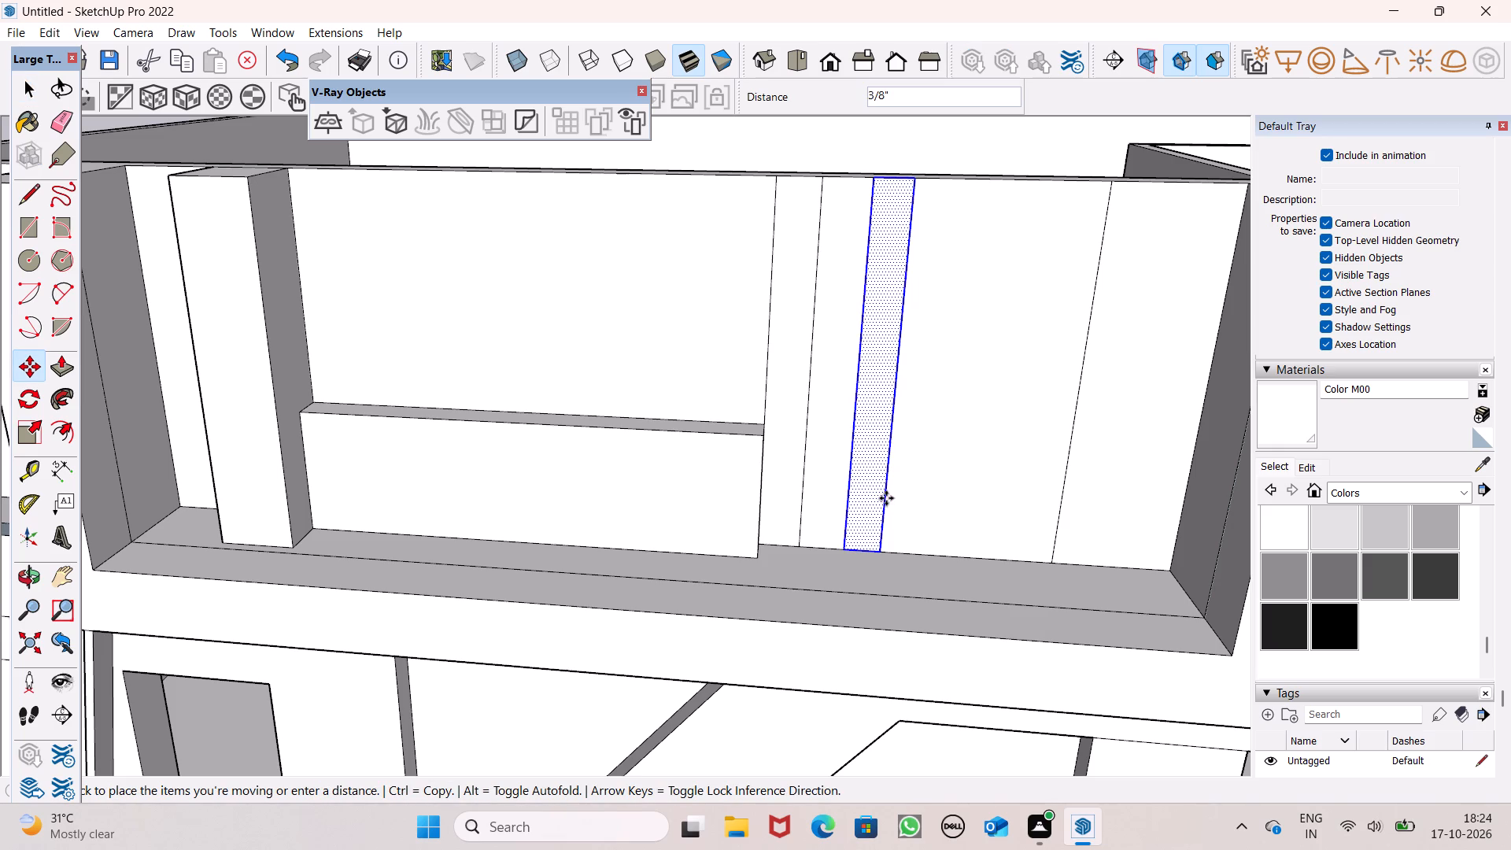
left_click_drag(886, 498, 874, 504)
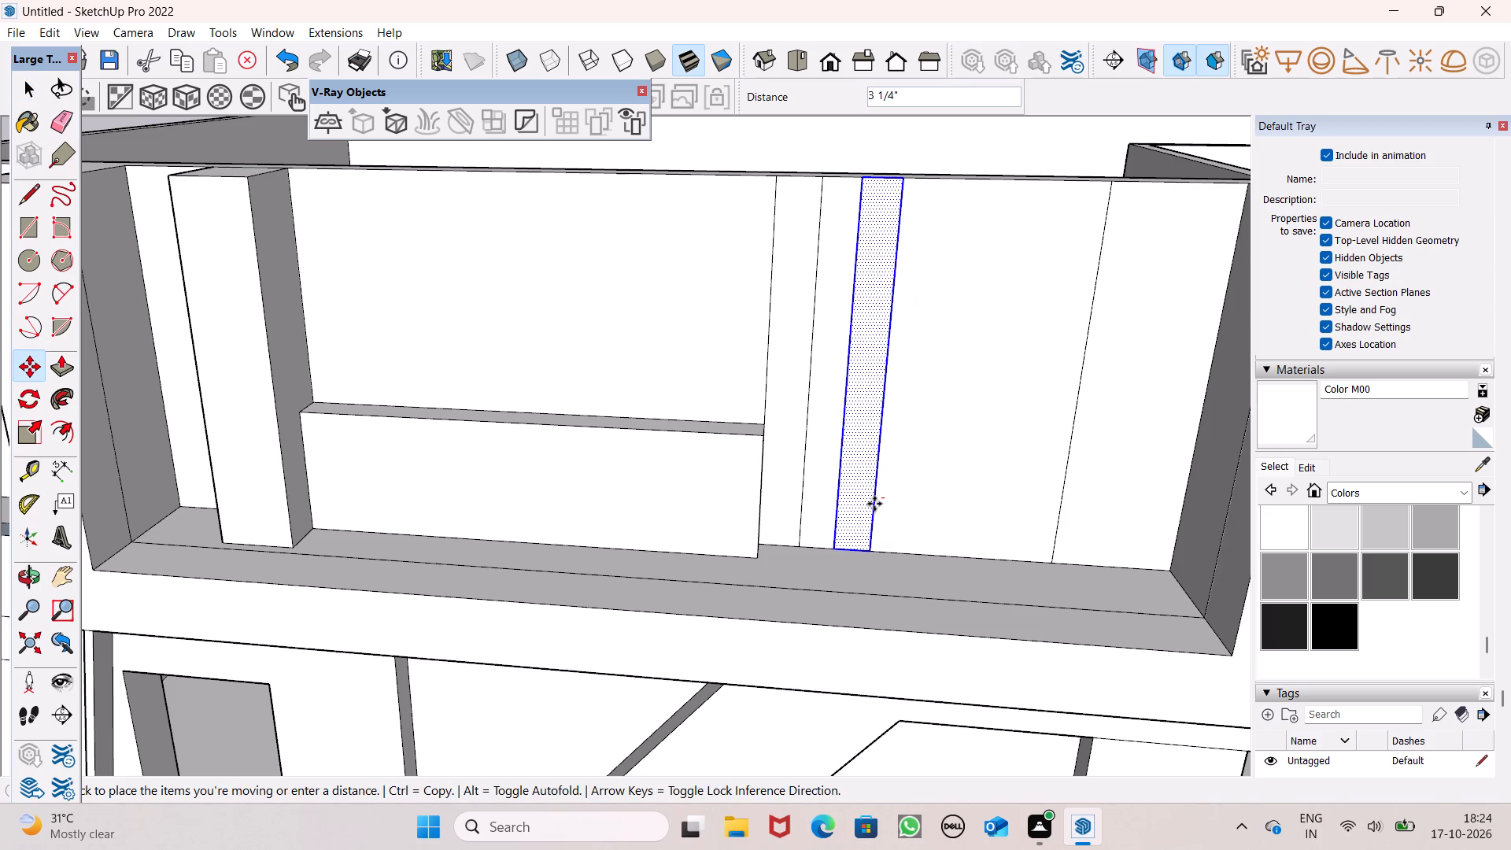
left_click_drag(874, 504, 954, 512)
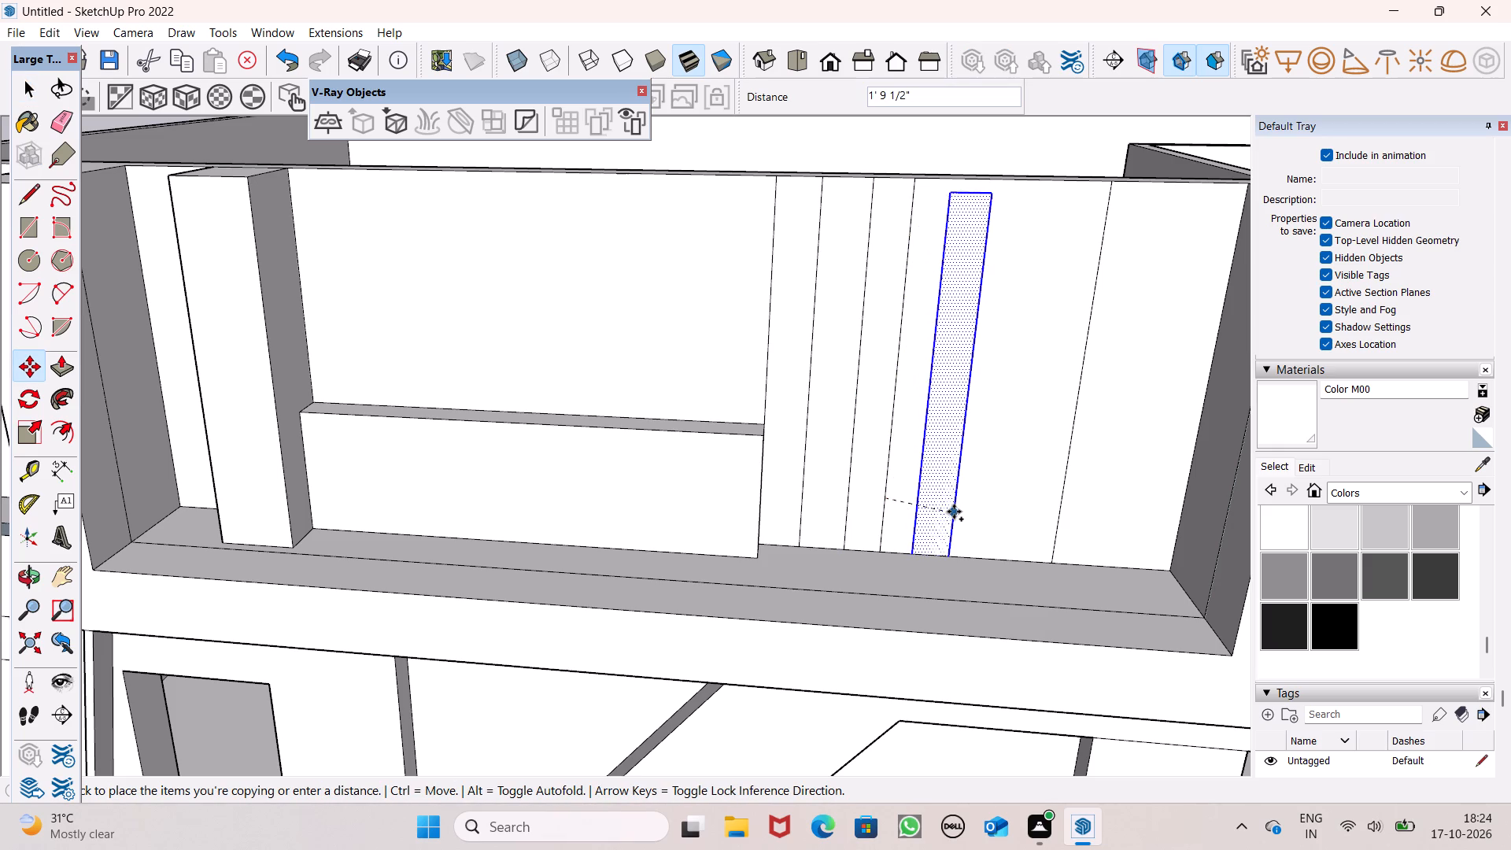
left_click_drag(954, 512, 959, 510)
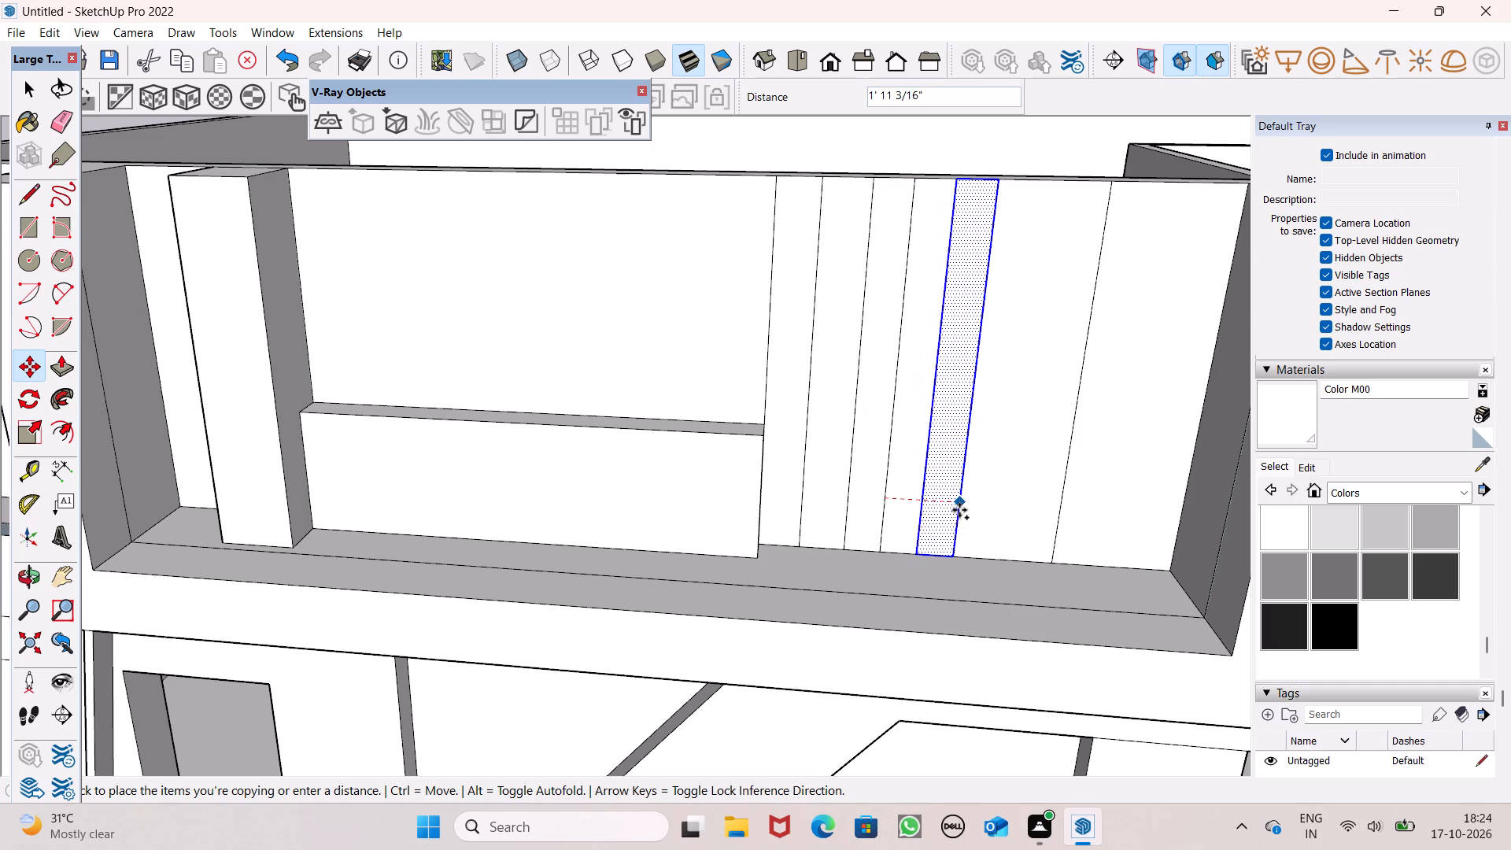
left_click_drag(959, 510, 975, 512)
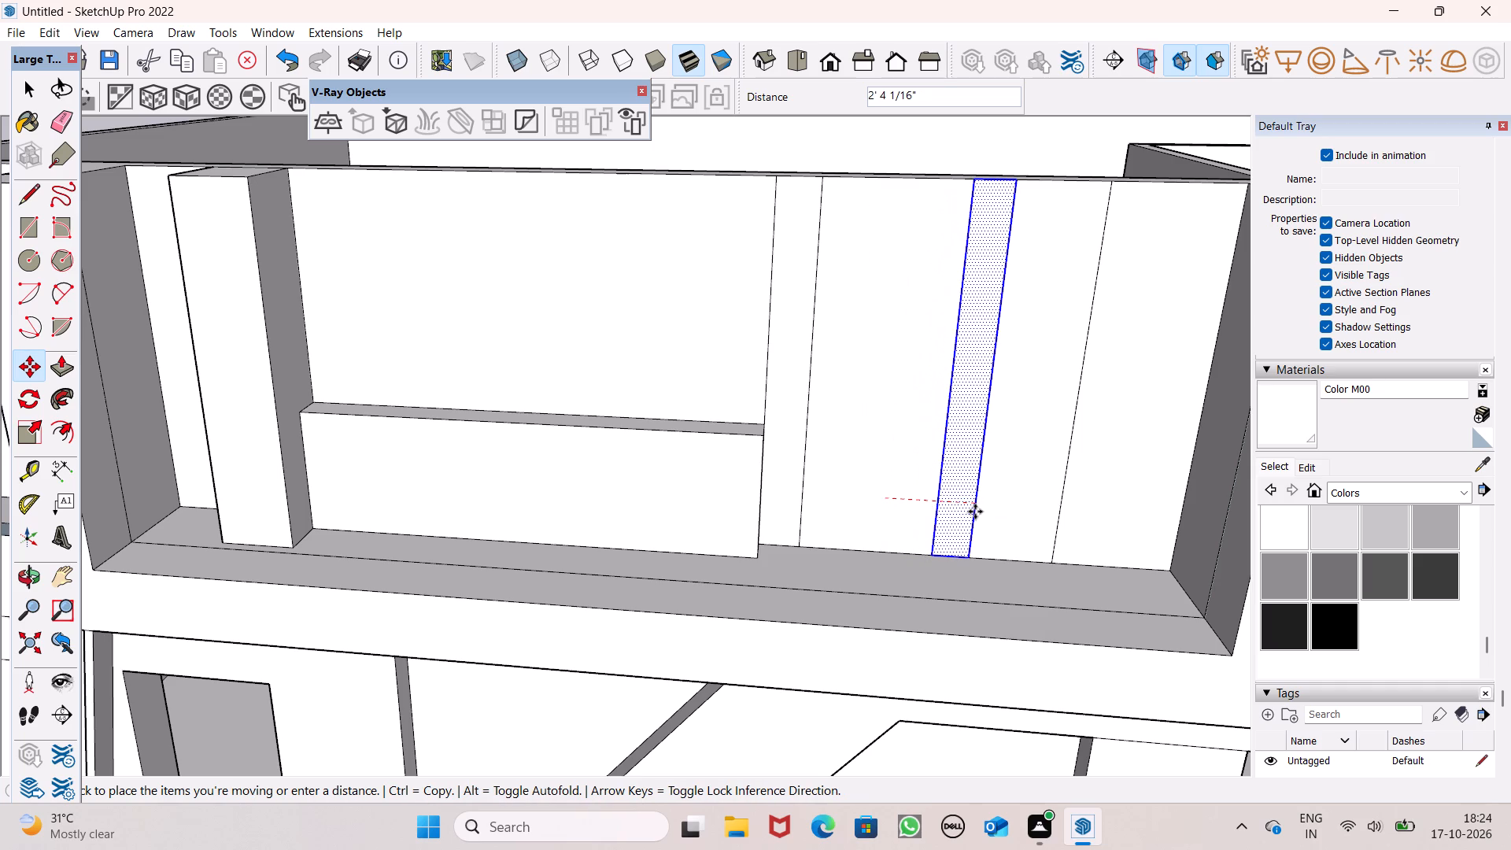
left_click_drag(975, 512, 967, 512)
Copy the strip once more to the right, close to the right-hand vertical line, and clear the selection.
left_click_drag(967, 512, 999, 520)
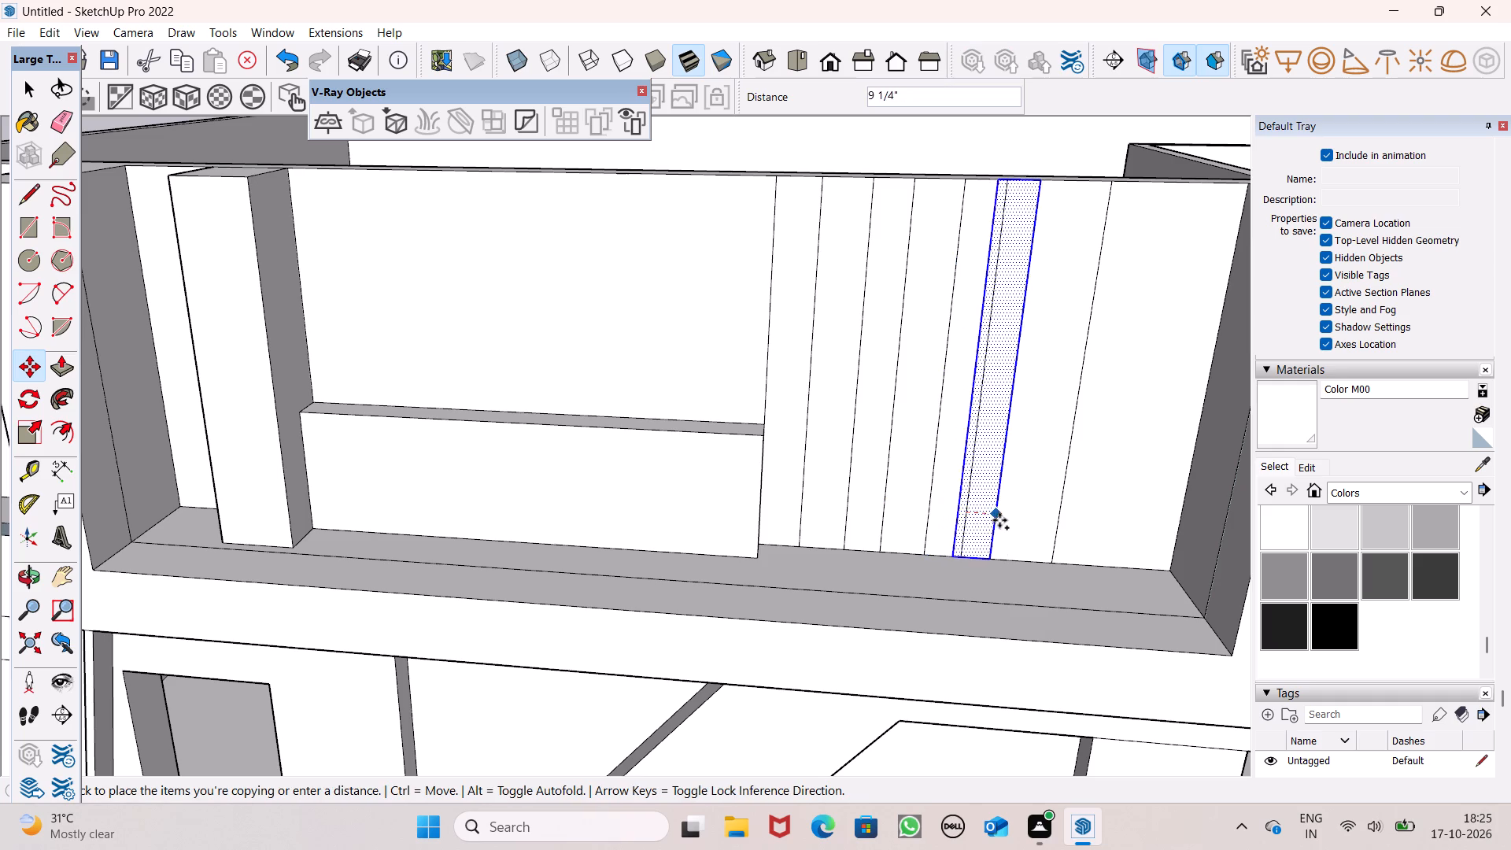
left_click_drag(999, 520, 1030, 520)
key("space")
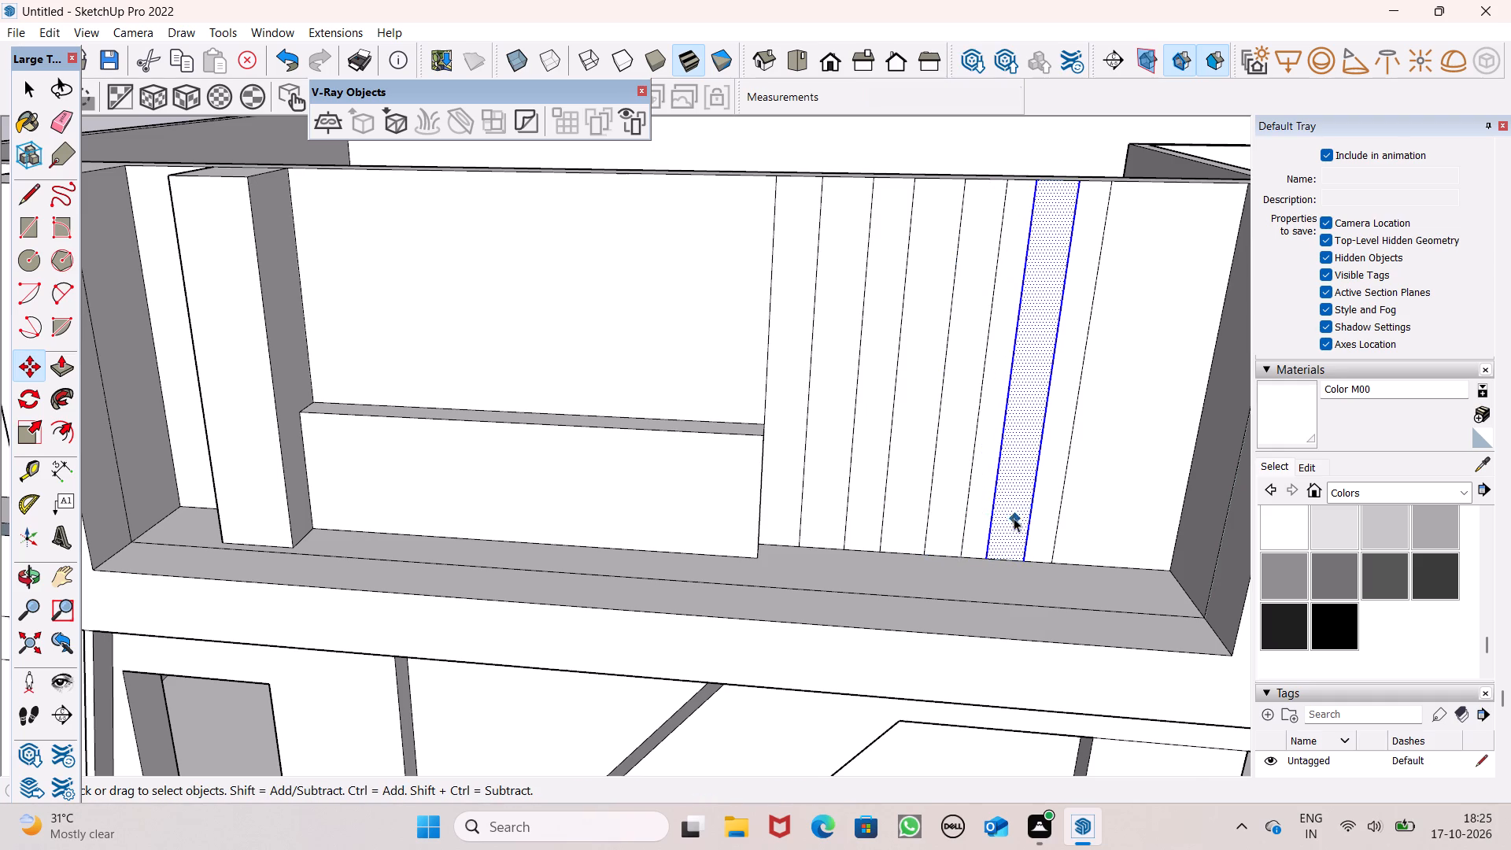
scroll(1000, 507, "down", 5)
key("space")
left_click(253, 150)
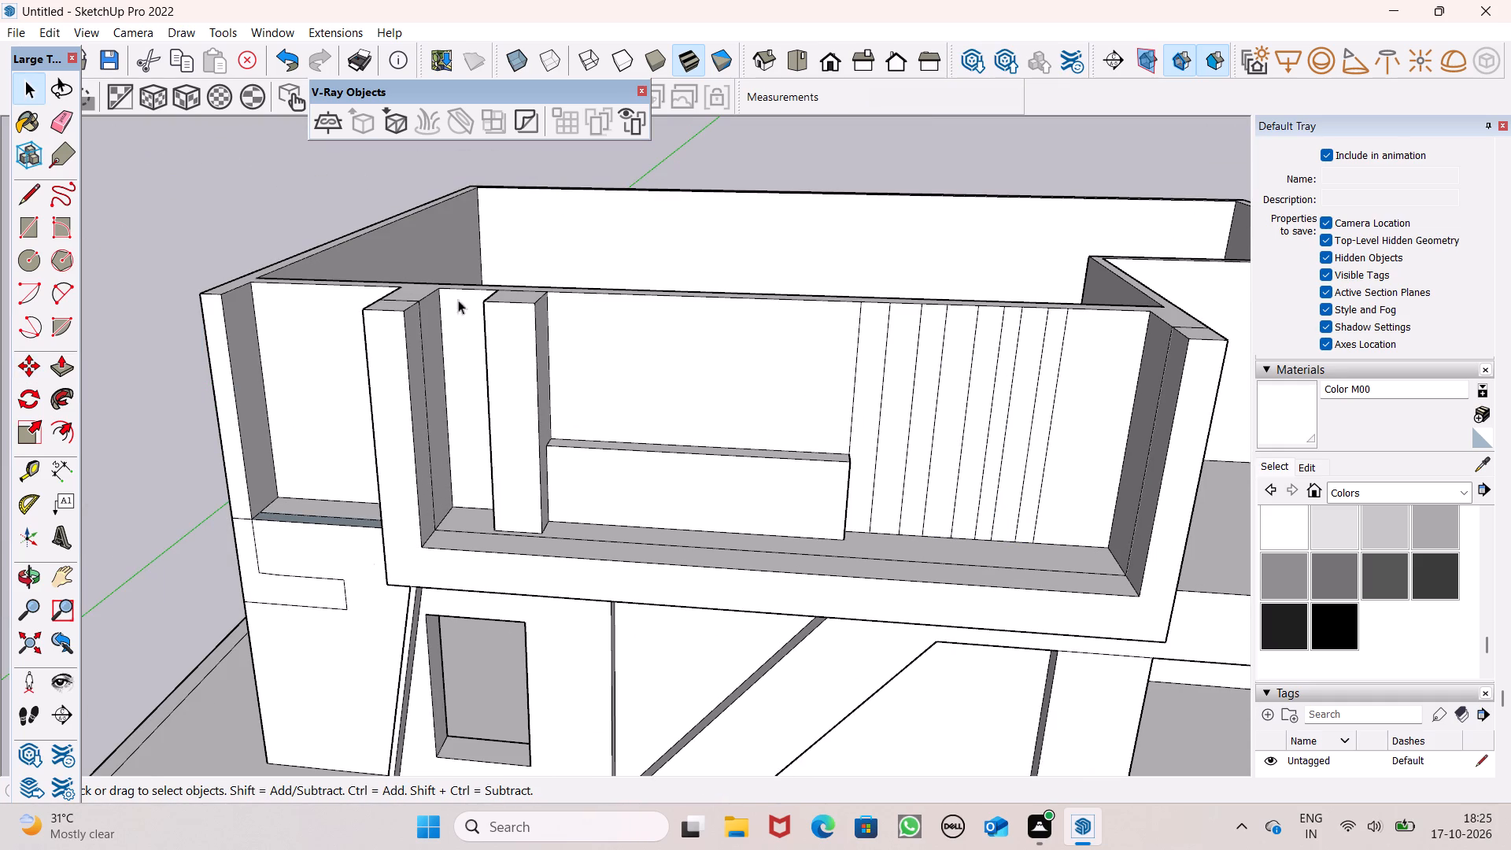
Push/Pull the narrow vertical strip beside the low block outward by 2' 1 15/16", matching the pillar's depth.
middle_click_drag(925, 452, 916, 425)
scroll(970, 391, "up", 1)
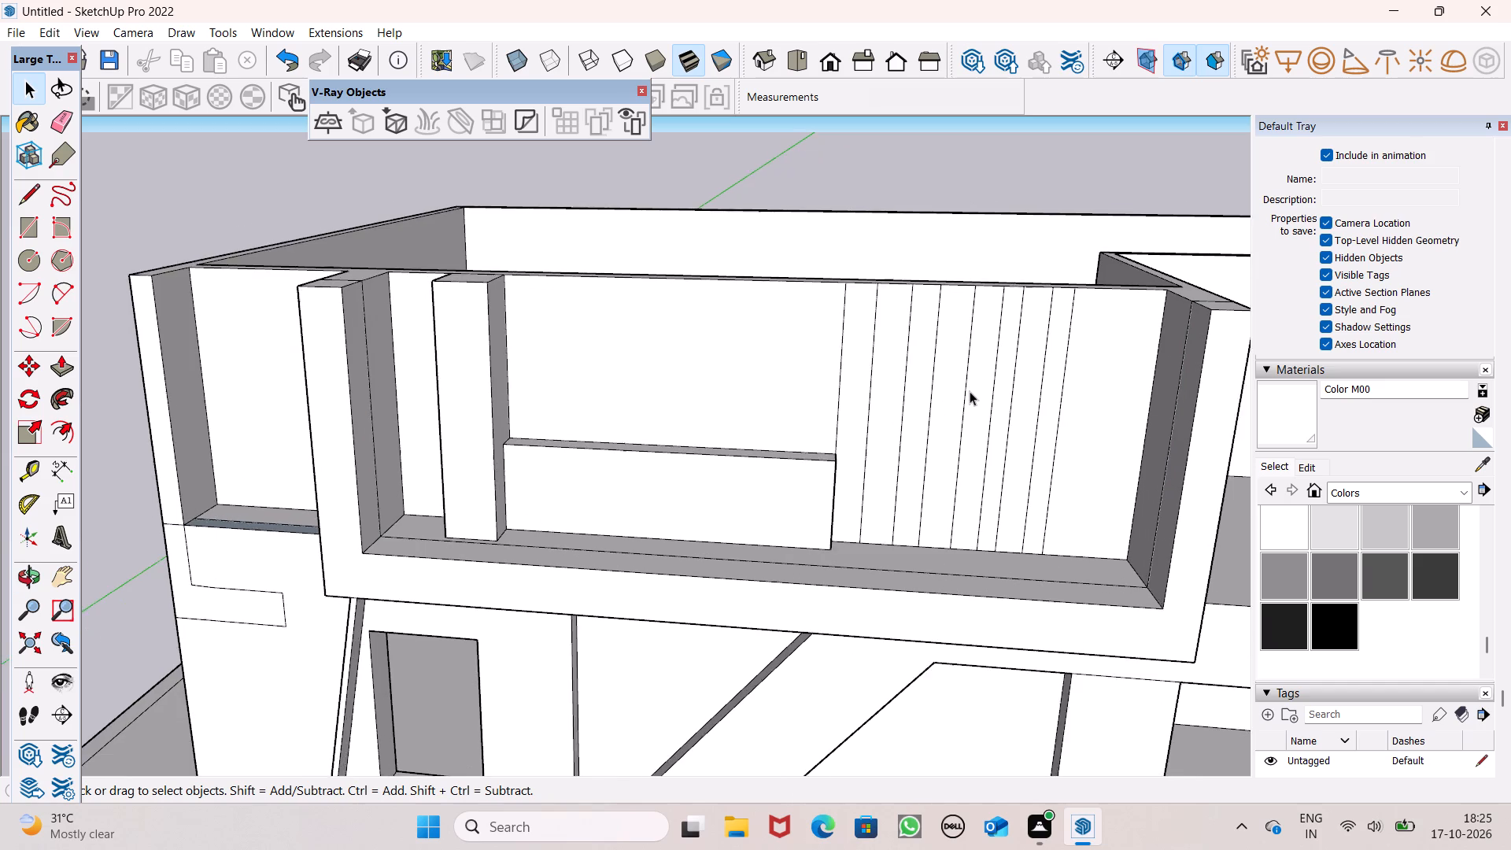
scroll(970, 391, "up", 4)
scroll(1029, 430, "up", 6)
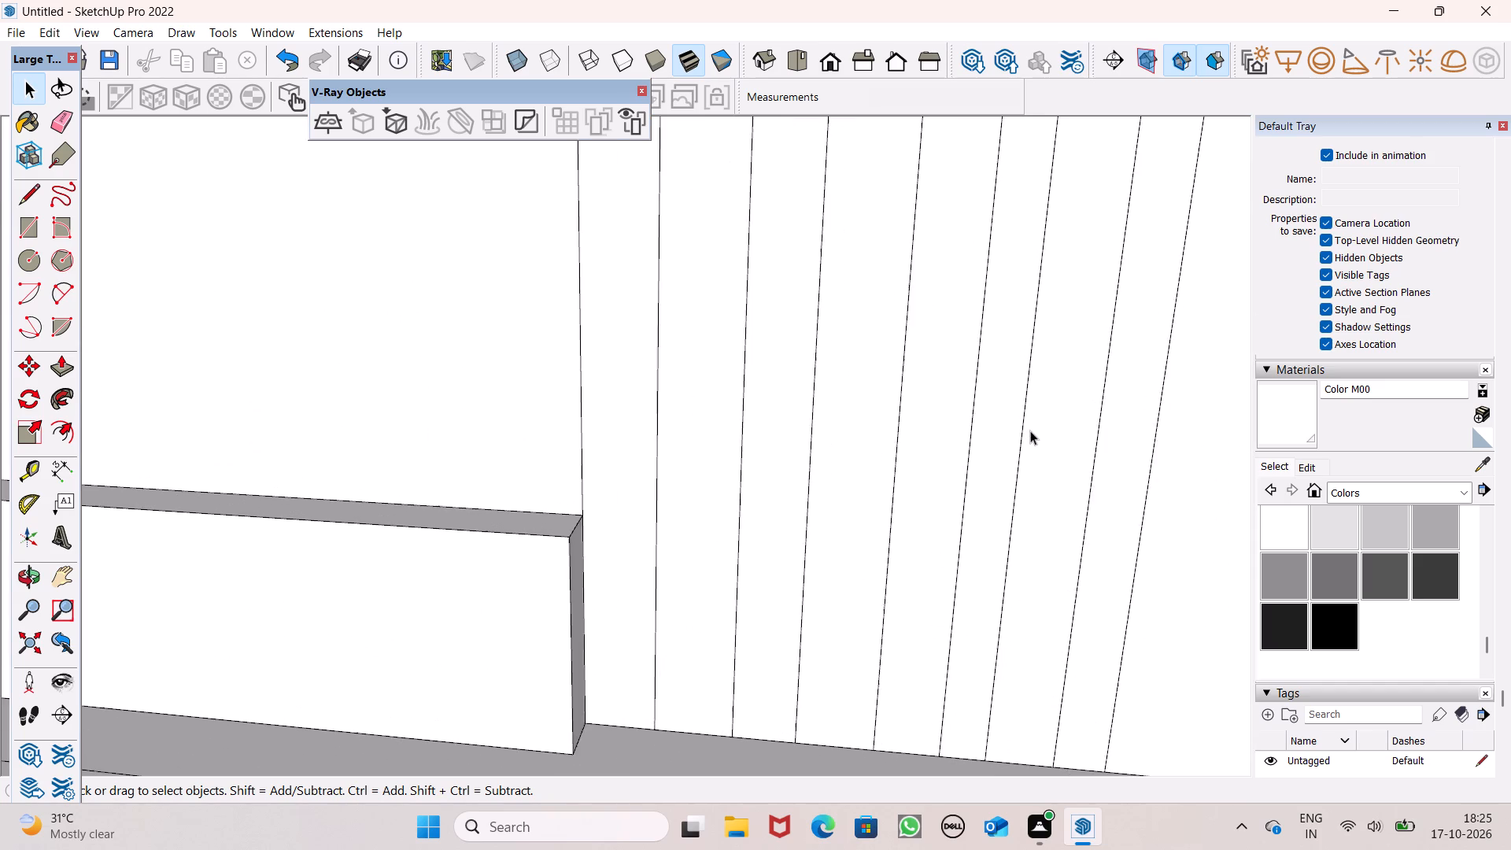
scroll(1030, 431, "down", 5)
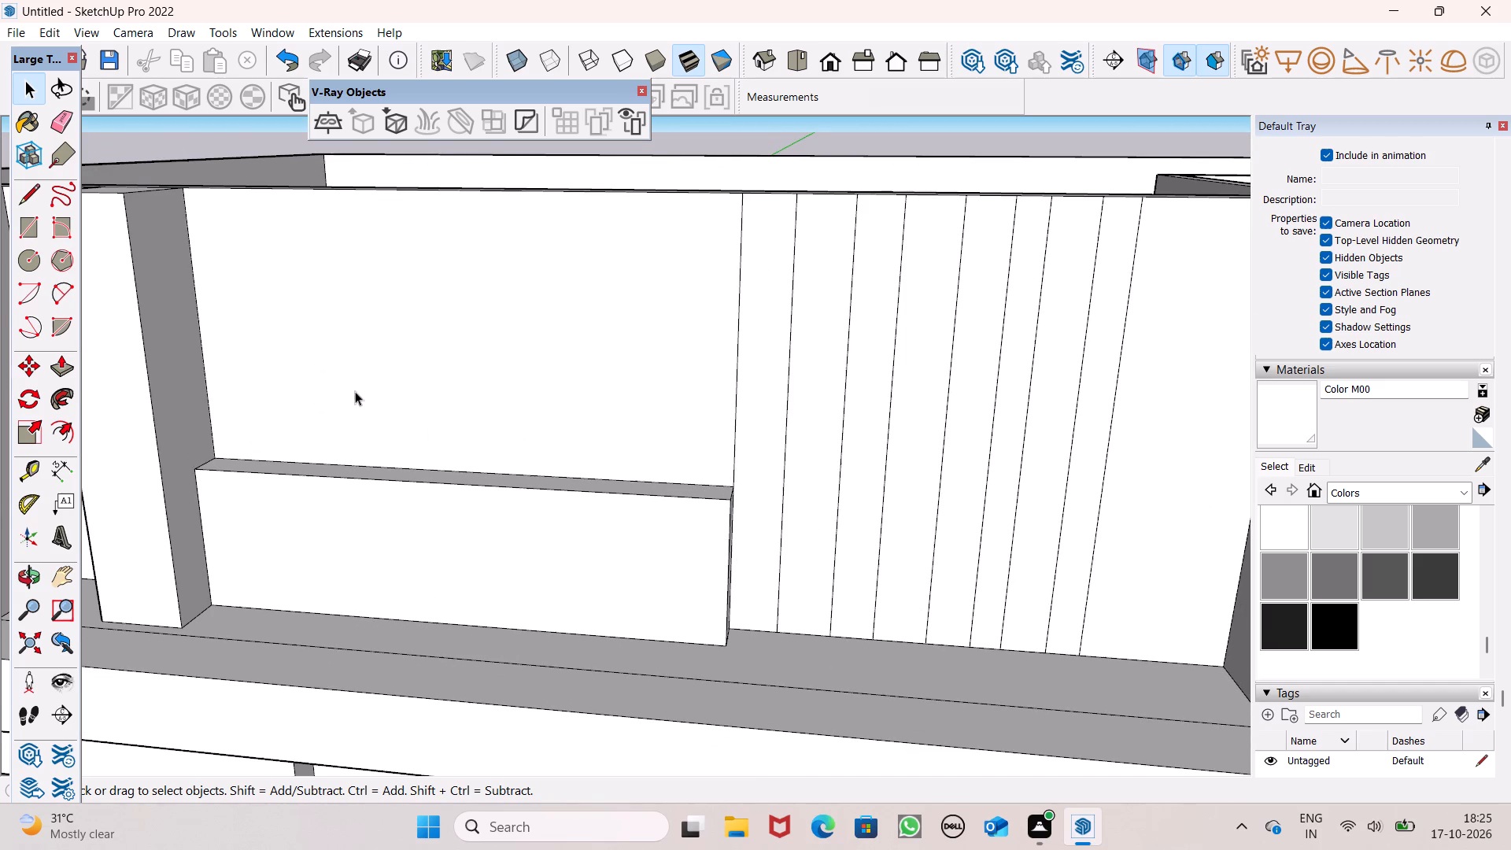
left_click(66, 371)
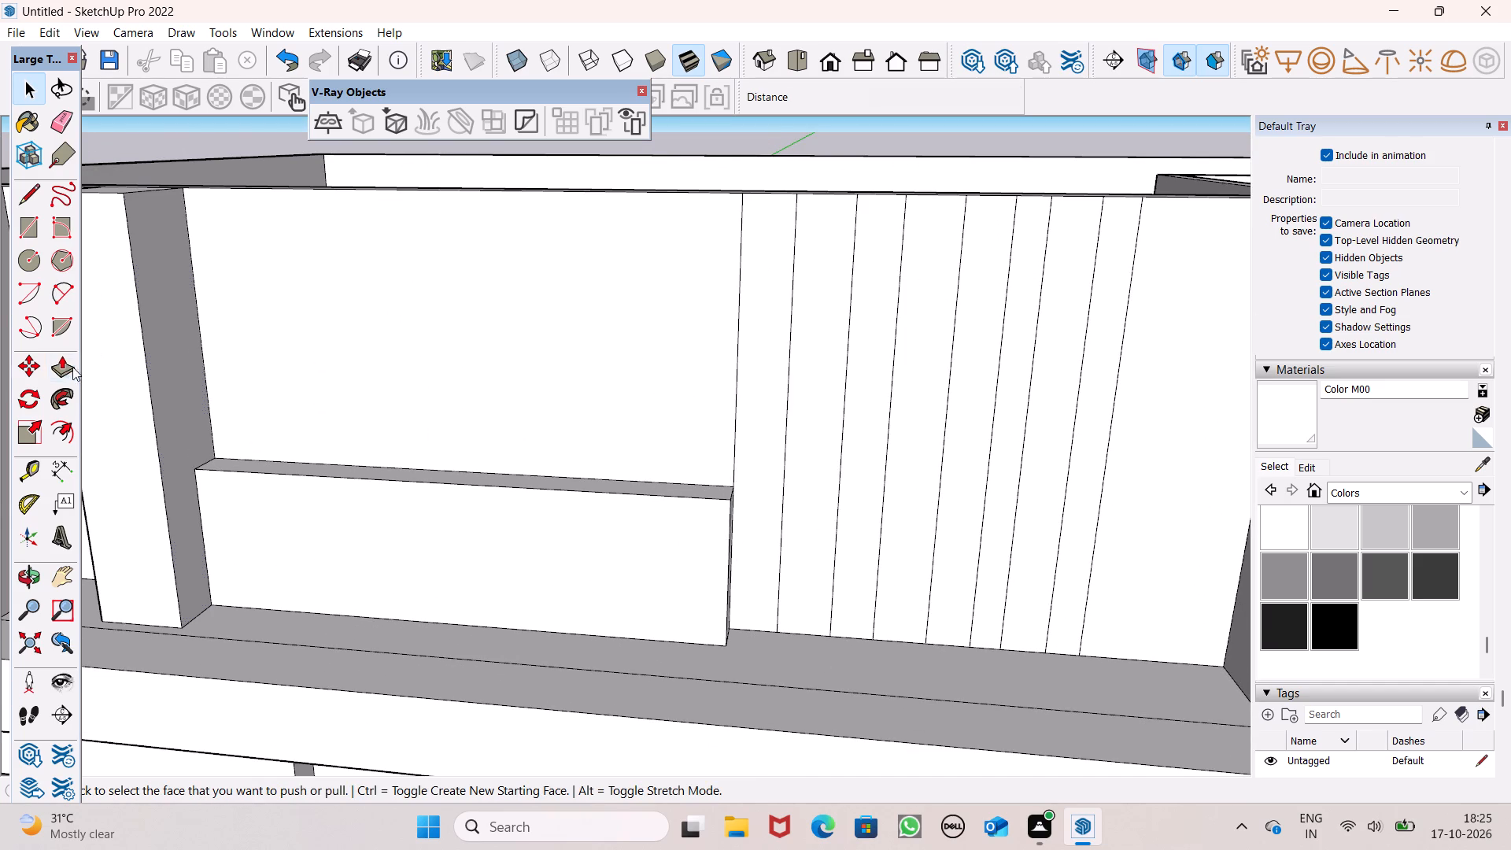
middle_click_drag(868, 524, 922, 667)
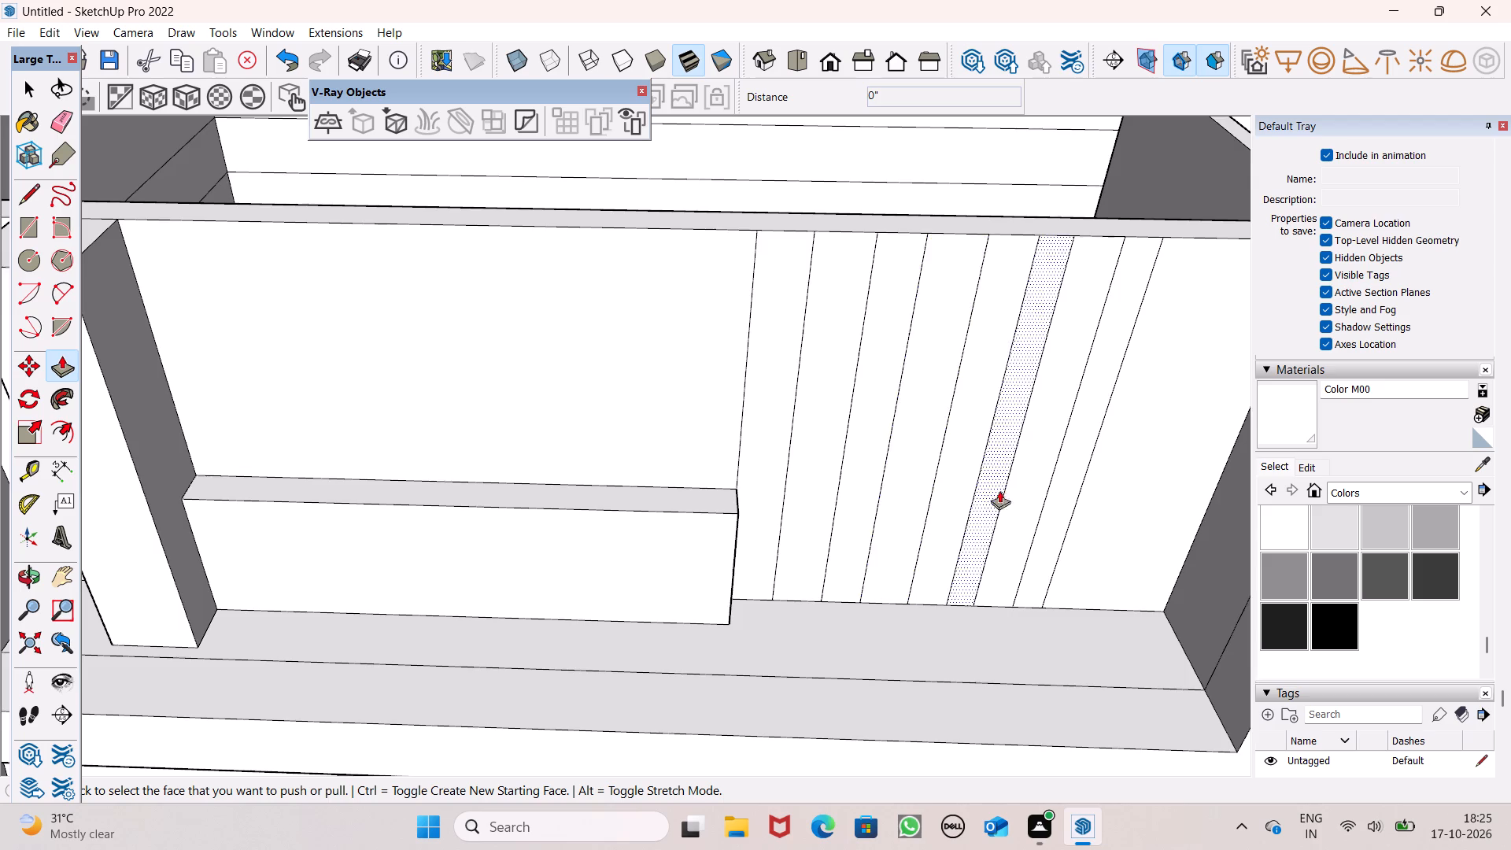
scroll(1044, 485, "down", 6)
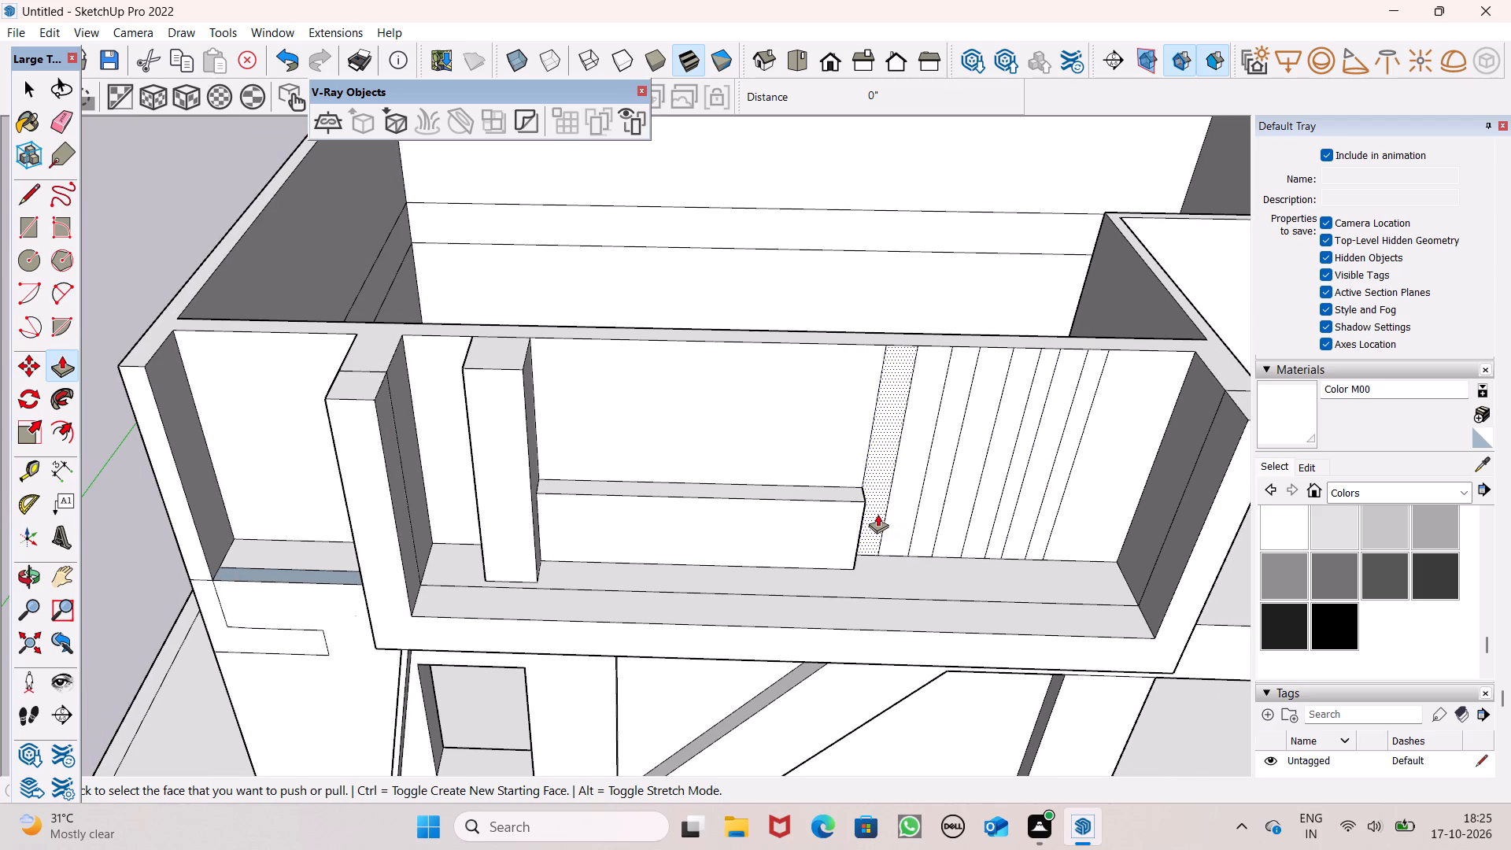
left_click_drag(875, 513, 536, 527)
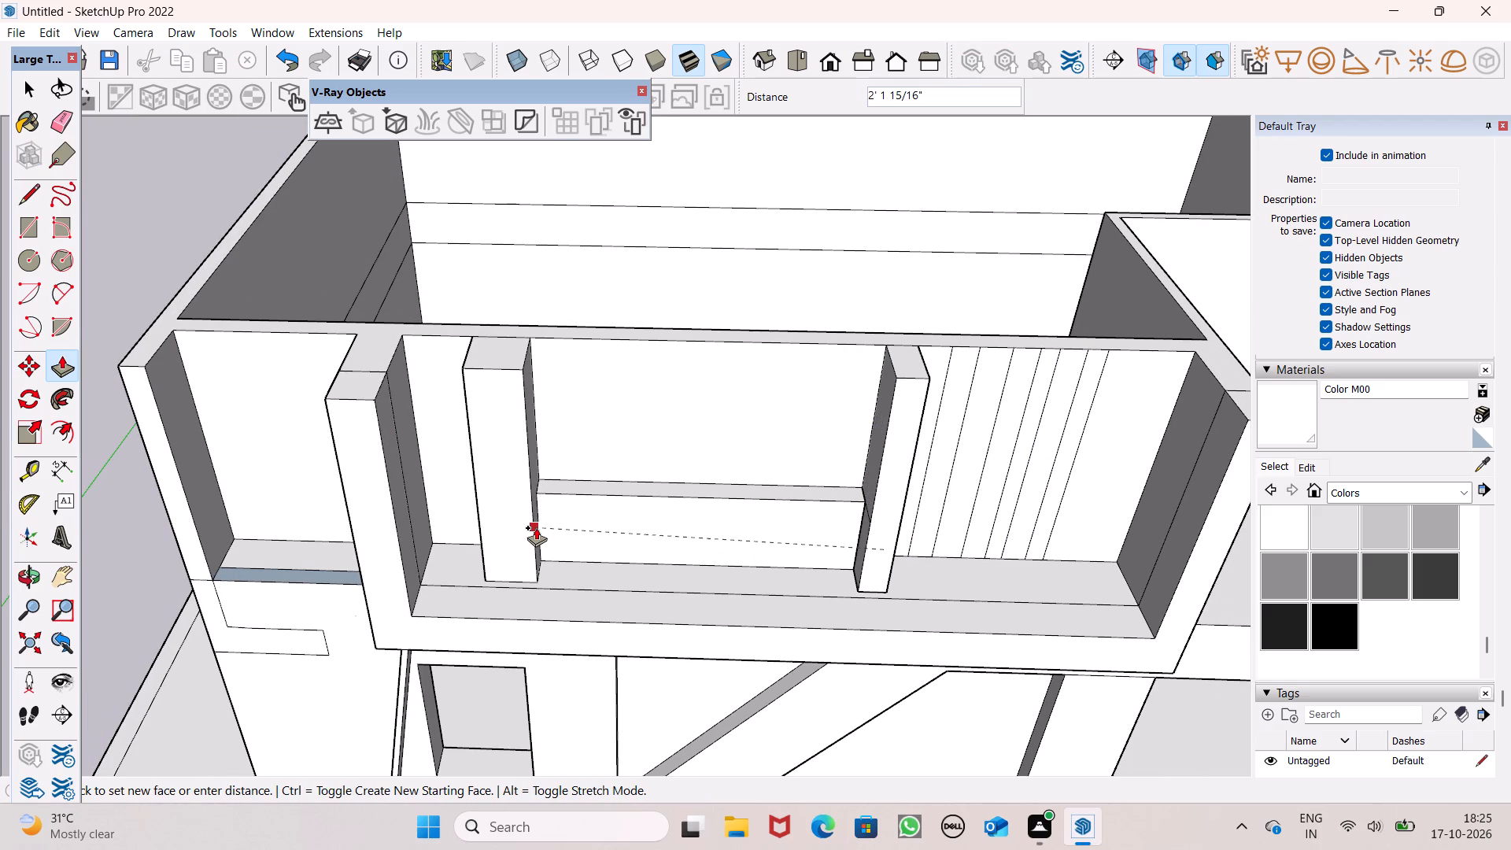
left_click_drag(536, 527, 531, 525)
Push/Pull the three remaining narrow strips outward by 2' 1 15/16", leaving the wall between them recessed.
middle_click_drag(1025, 641, 811, 627)
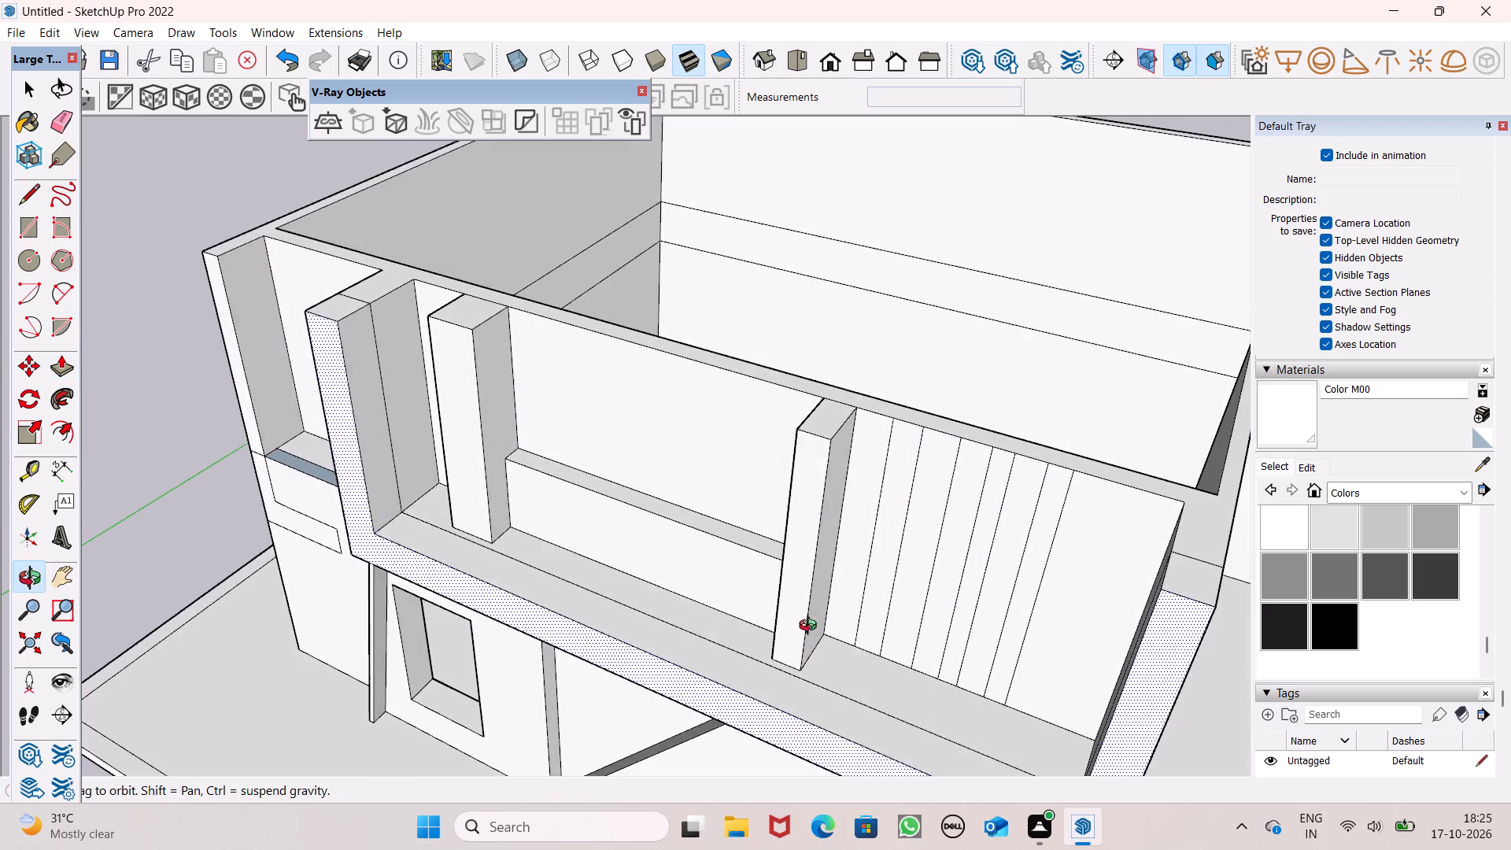
middle_click_drag(811, 627, 811, 626)
left_click_drag(877, 584, 825, 593)
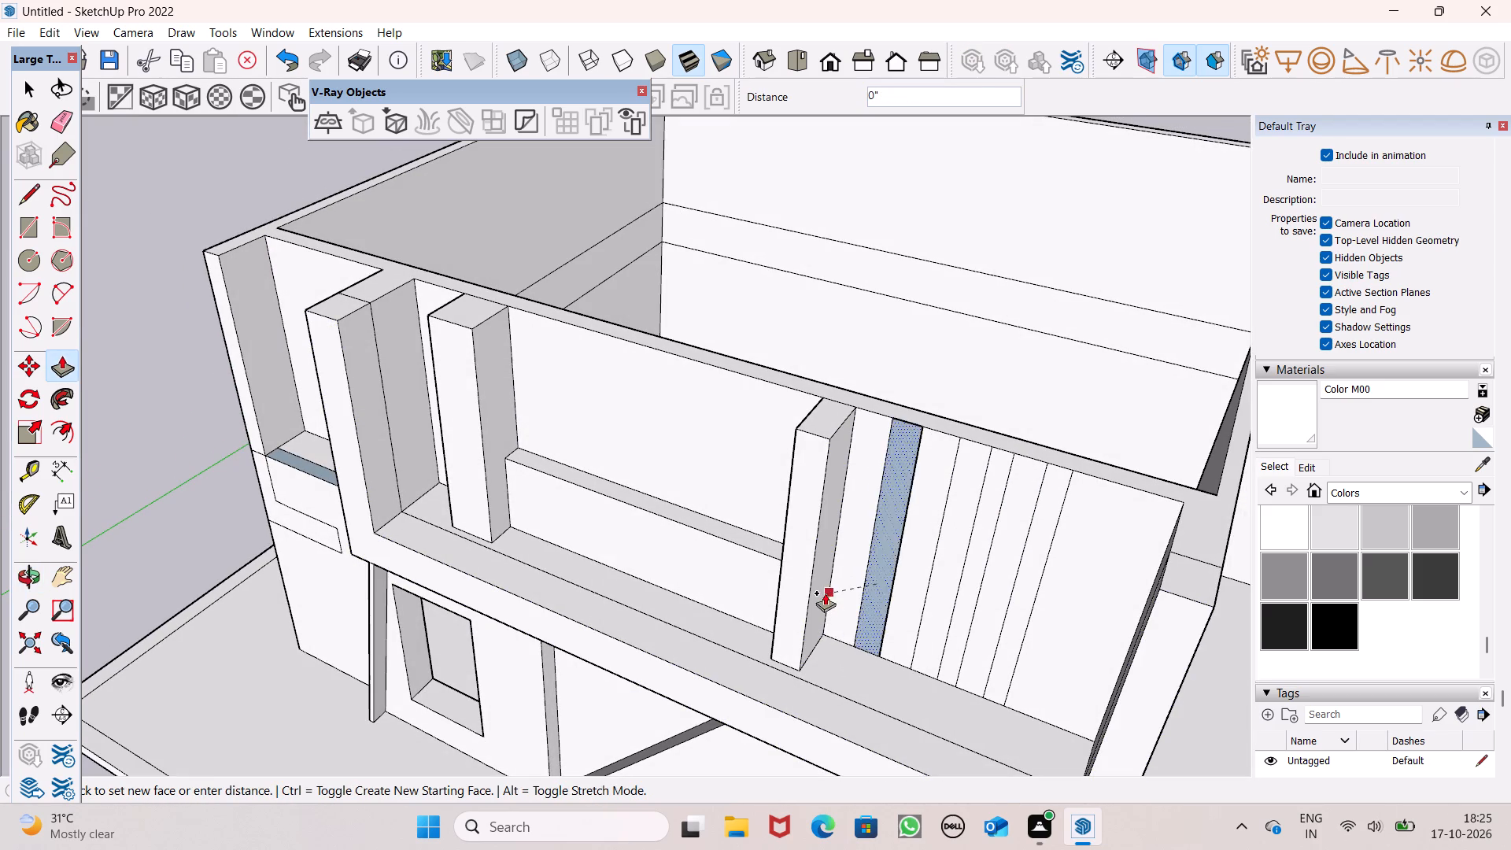
left_click_drag(825, 593, 813, 591)
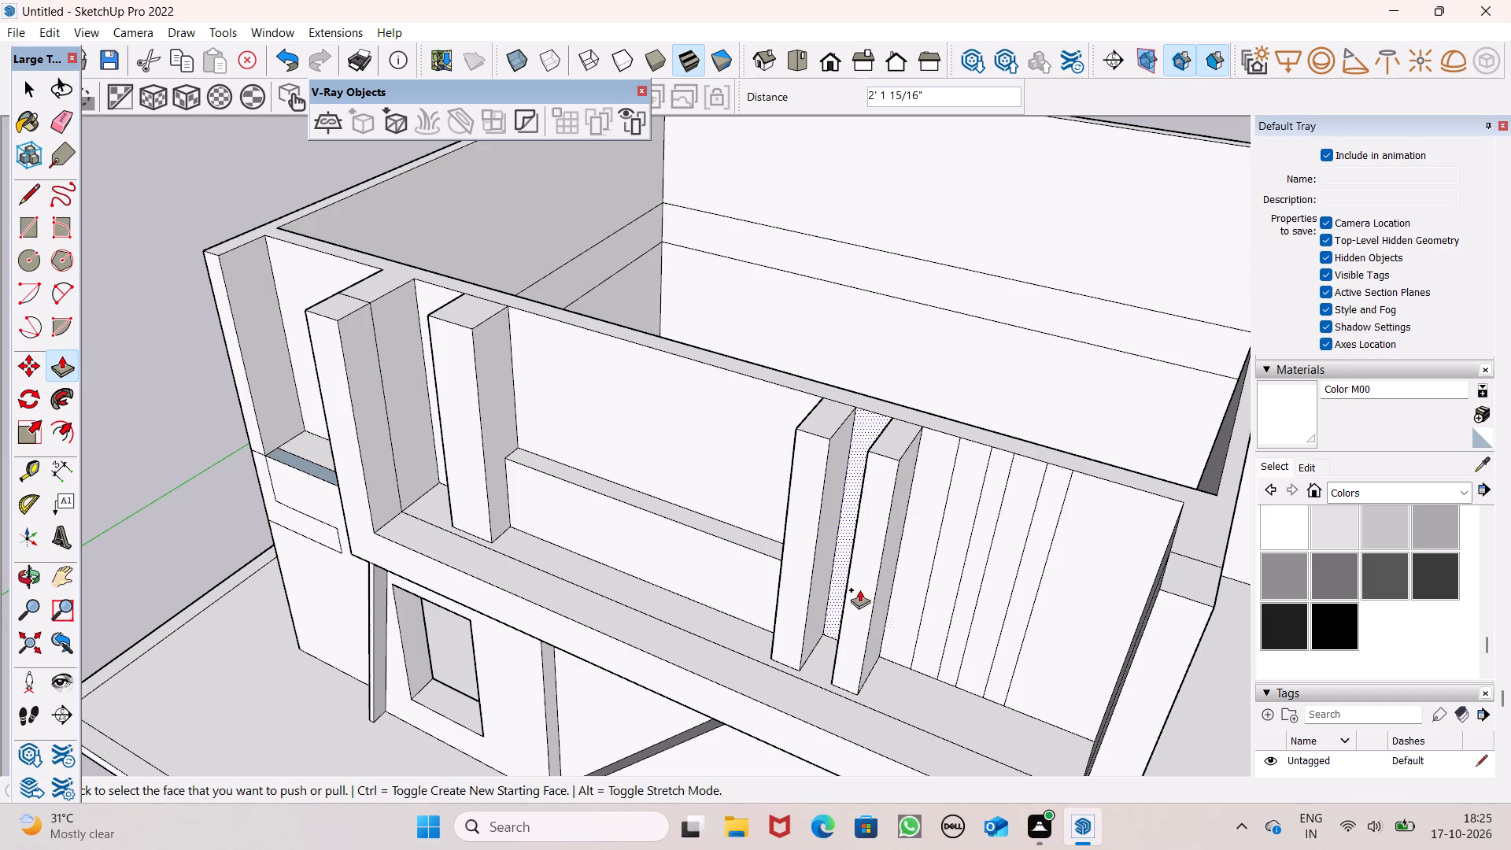
left_click_drag(937, 611, 874, 629)
left_click_drag(982, 651, 922, 671)
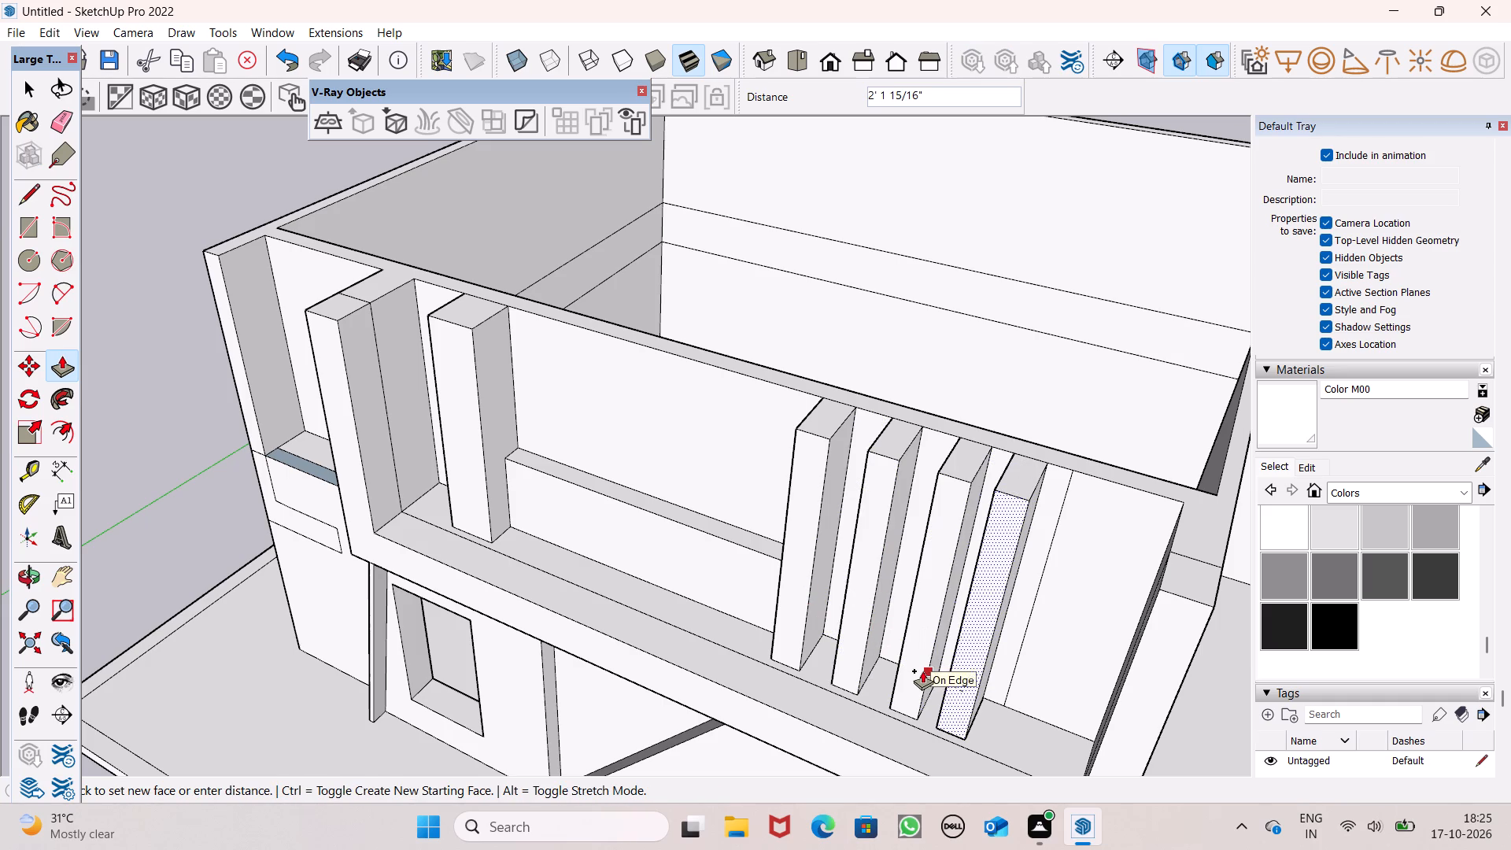
left_click_drag(922, 671, 922, 668)
Pull the right side face of the rightmost fin outward by 3 11/16" towards the remaining vertical line.
scroll(896, 612, "down", 3)
middle_click_drag(1027, 693, 1110, 564)
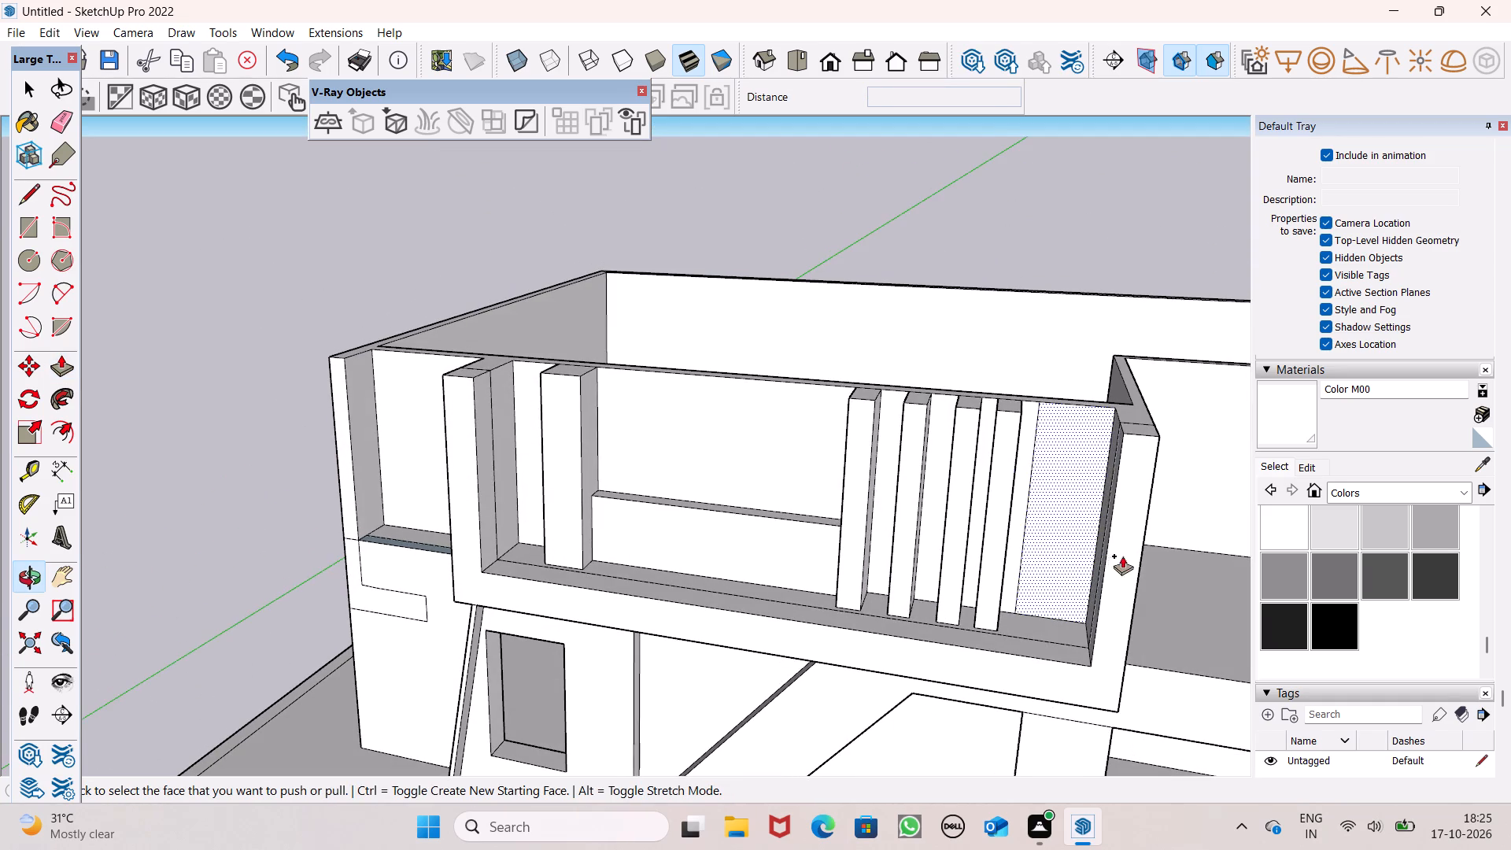
scroll(1031, 504, "up", 6)
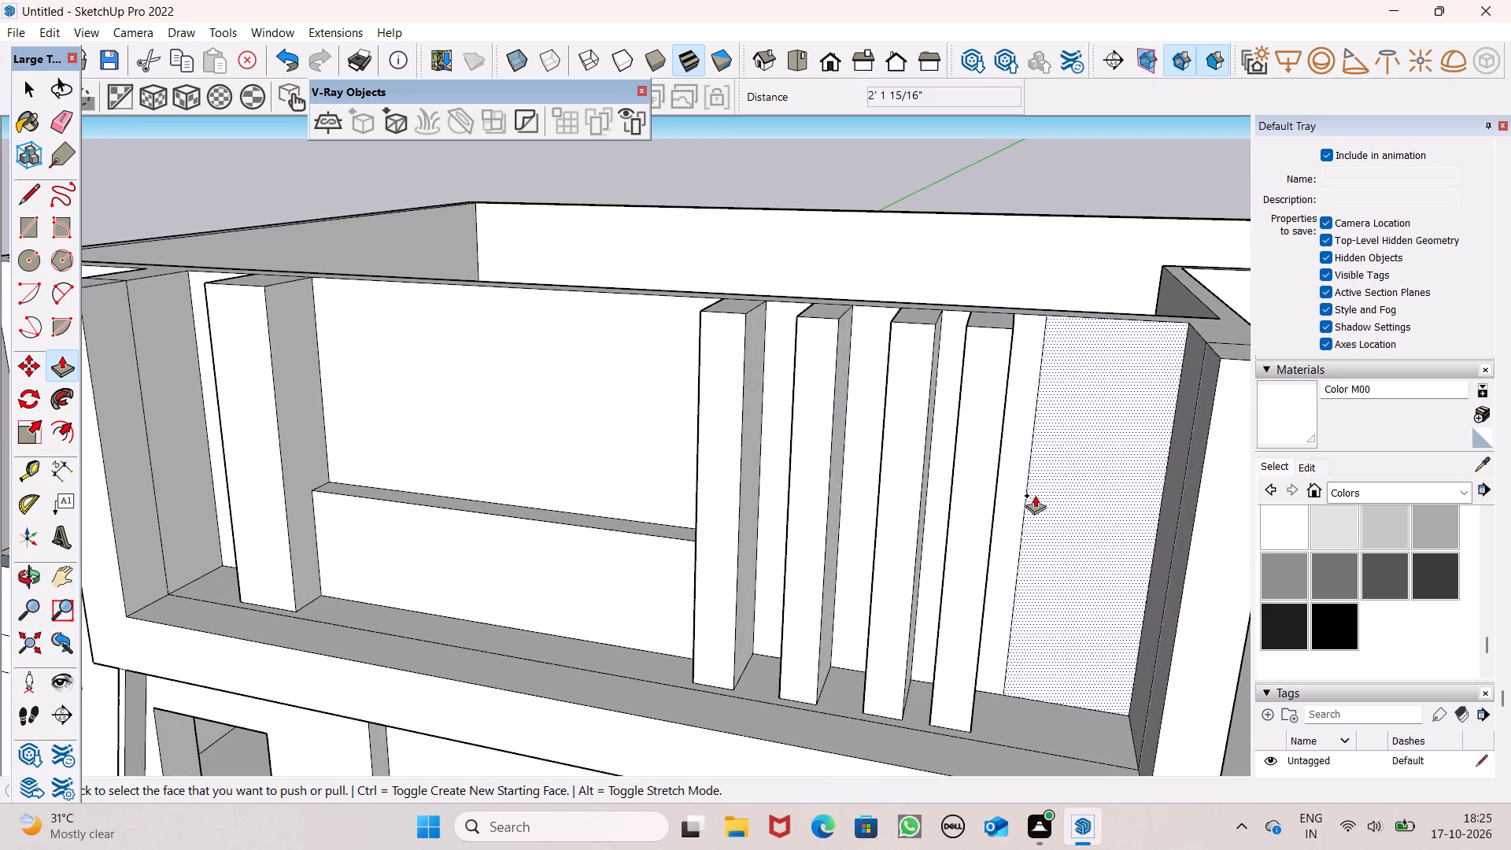
scroll(1054, 479, "down", 4)
middle_click_drag(1060, 490, 1125, 338)
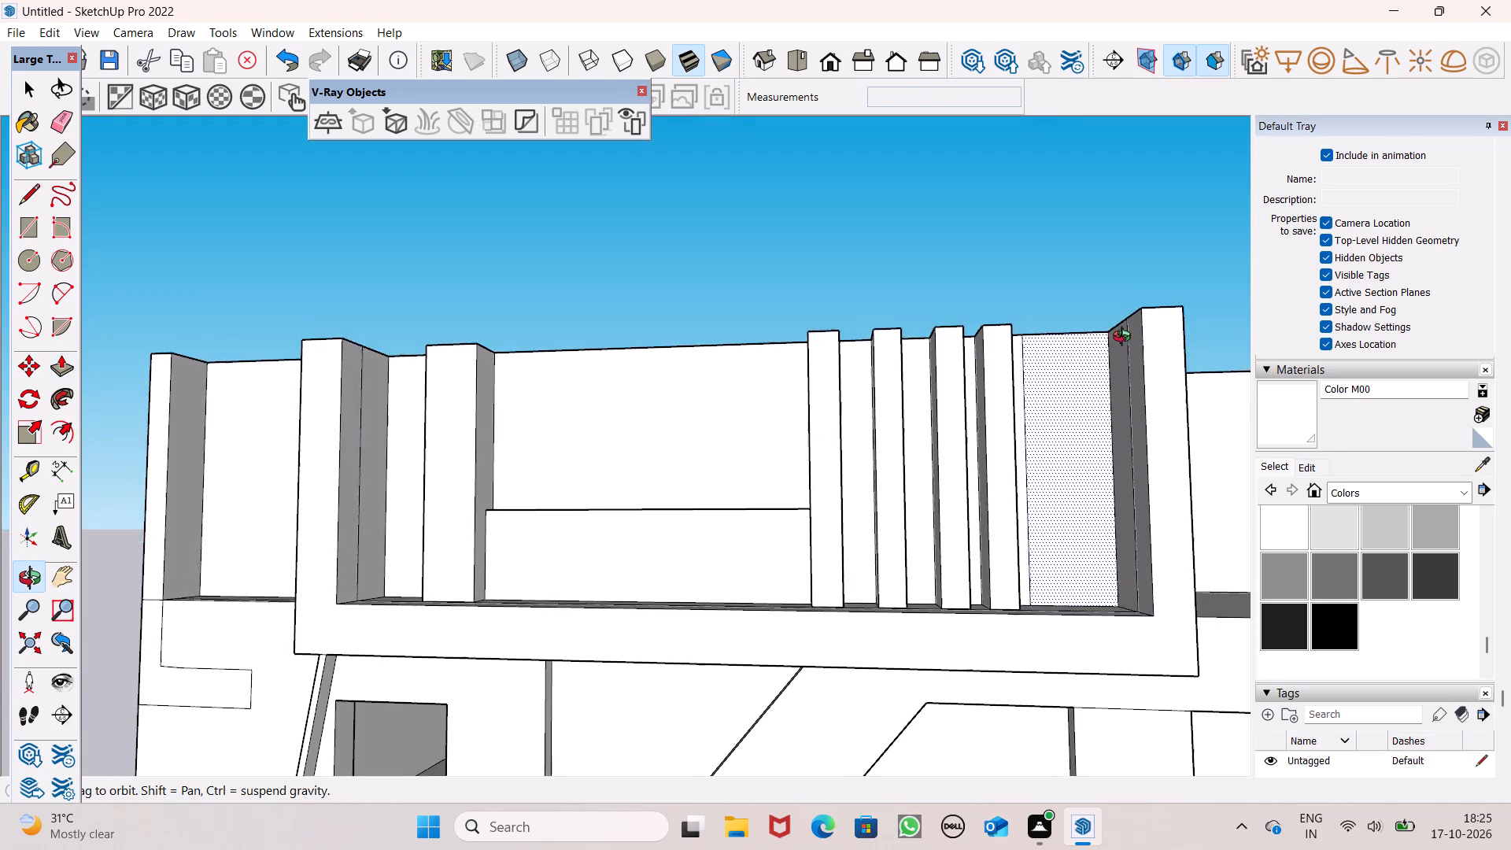
middle_click_drag(1125, 338, 1077, 390)
scroll(974, 476, "up", 1)
middle_click_drag(977, 480, 1077, 471)
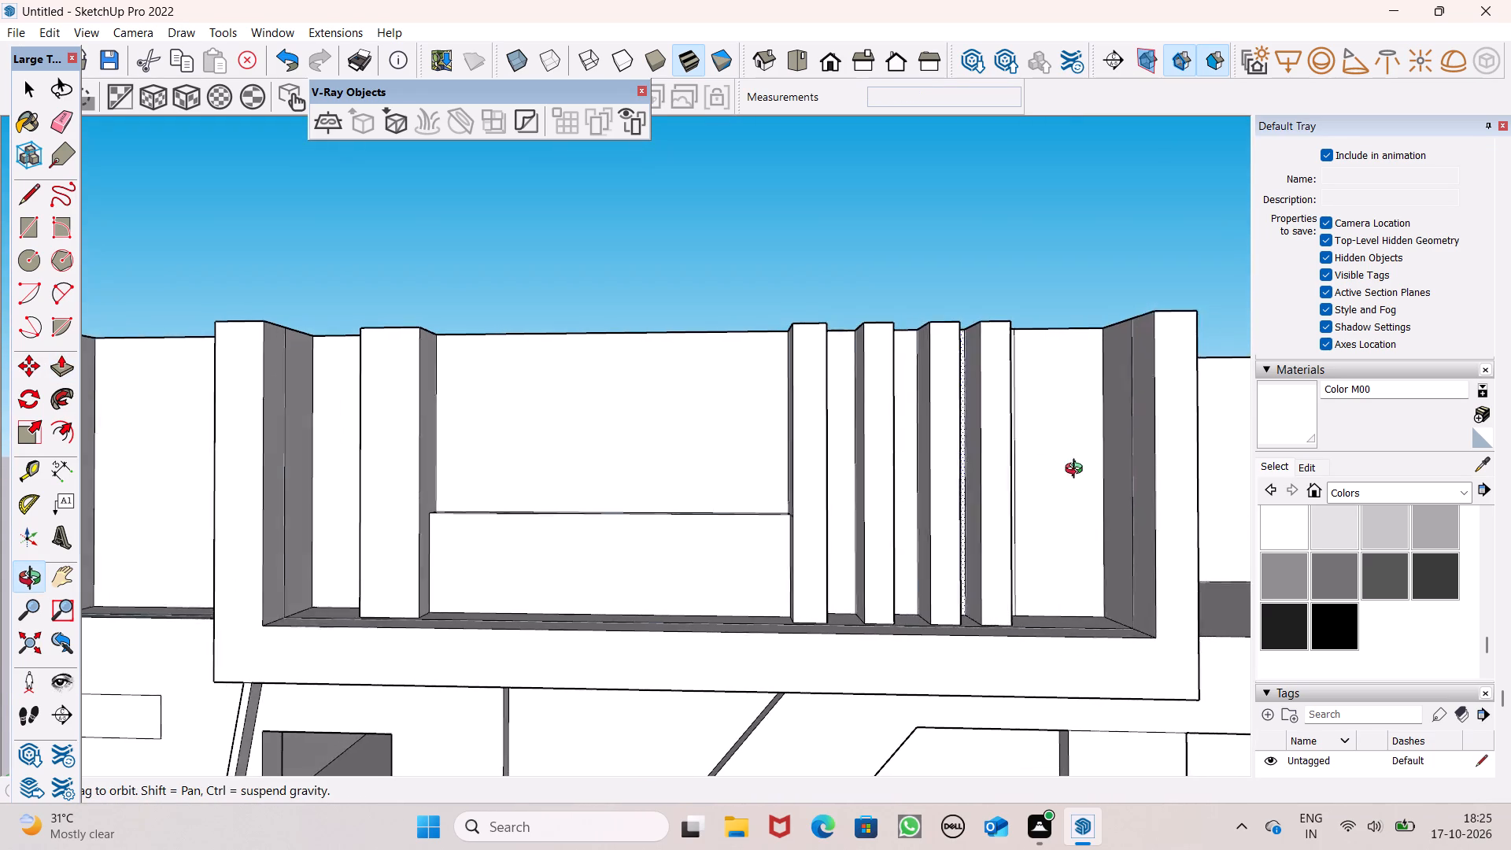
middle_click_drag(1077, 471, 1079, 476)
middle_click_drag(976, 439, 885, 526)
middle_click_drag(1024, 518, 903, 532)
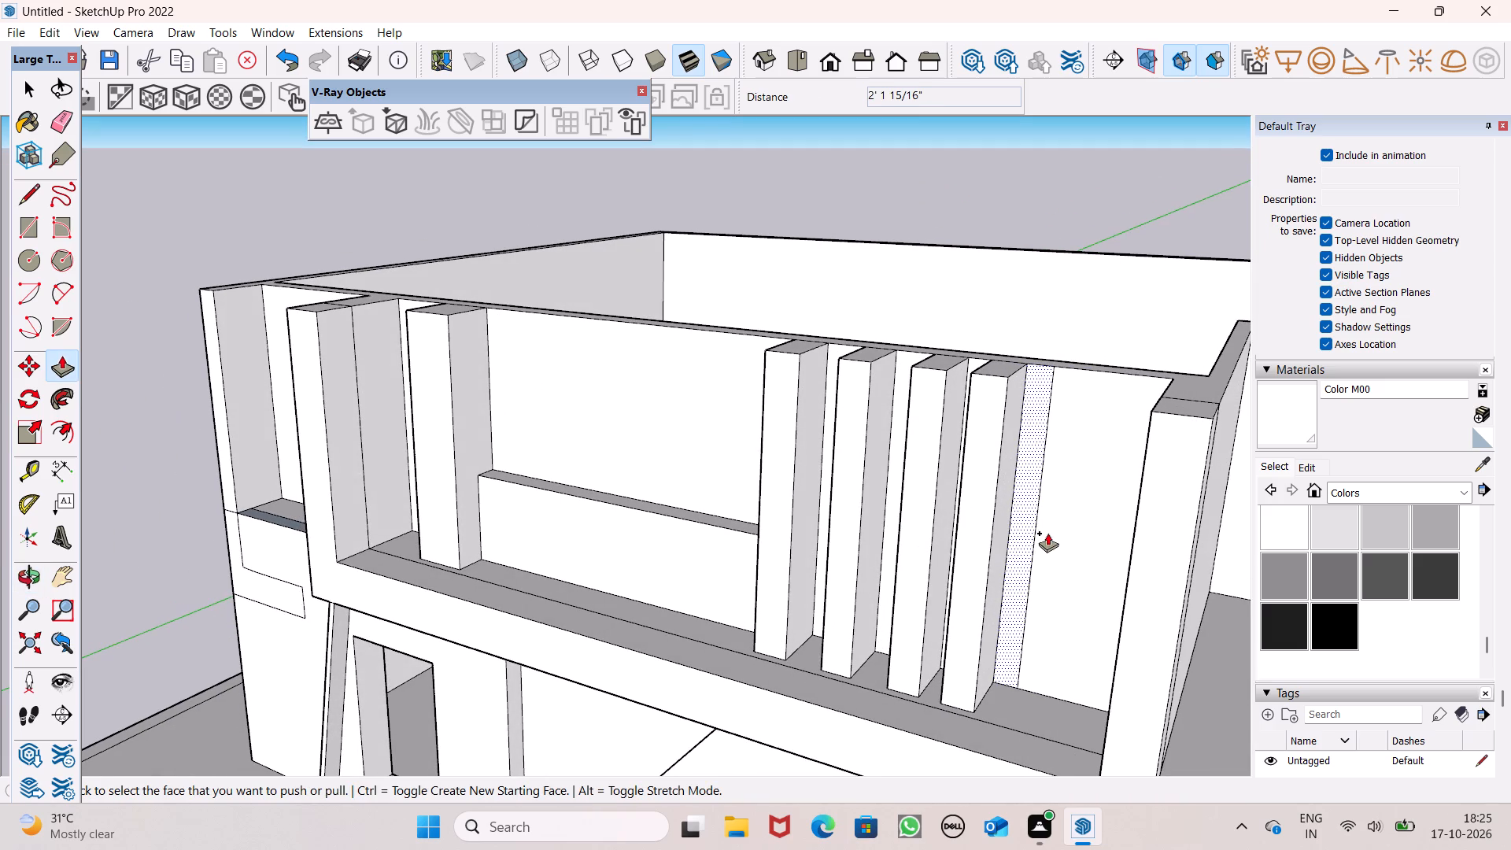
scroll(1010, 535, "up", 5)
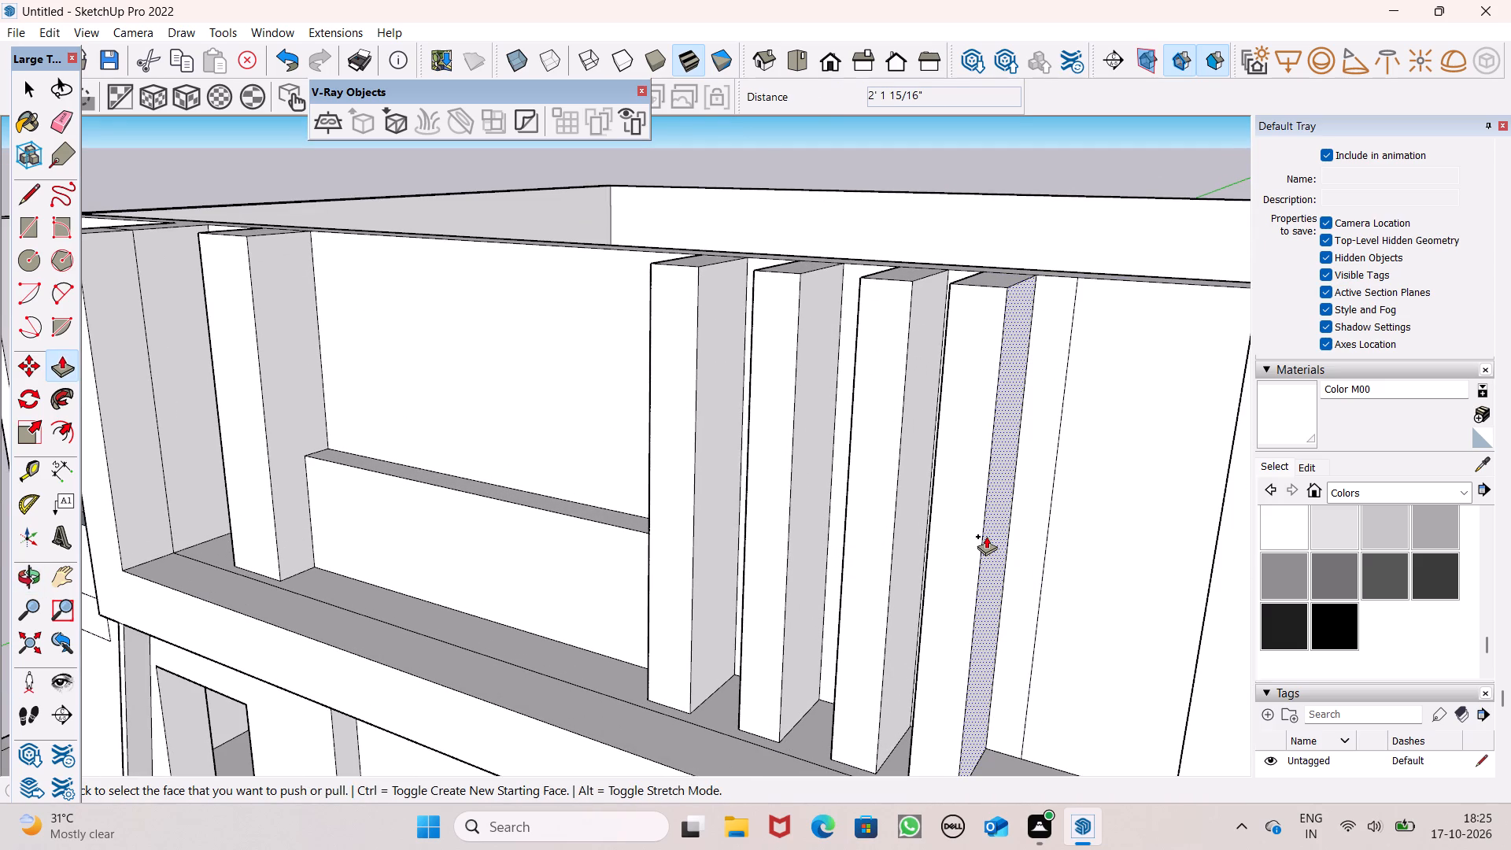
left_click_drag(986, 536, 996, 537, "ctrl")
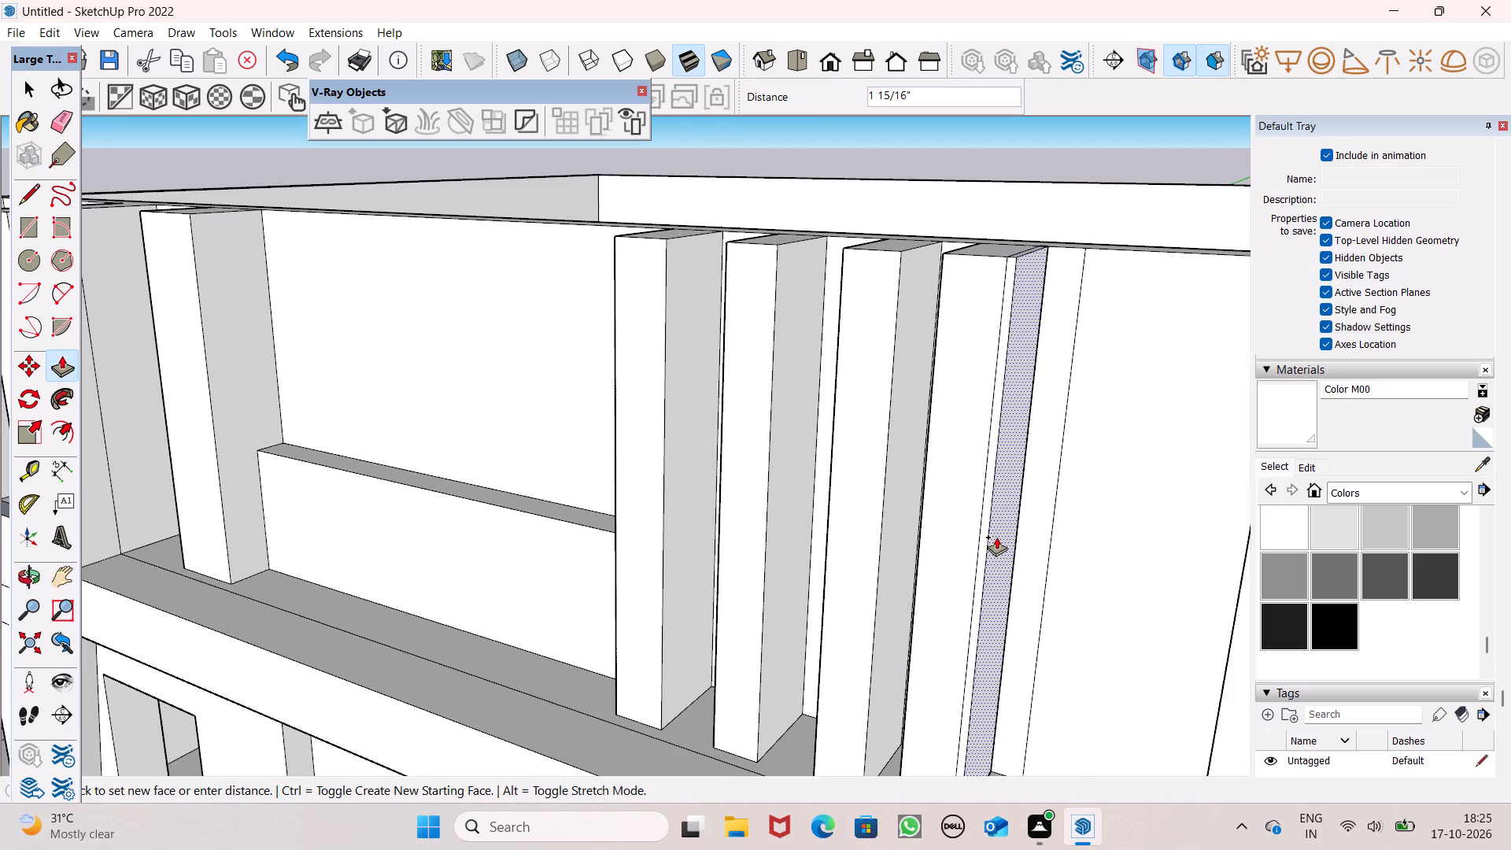
left_click_drag(996, 537, 1005, 545, "ctrl")
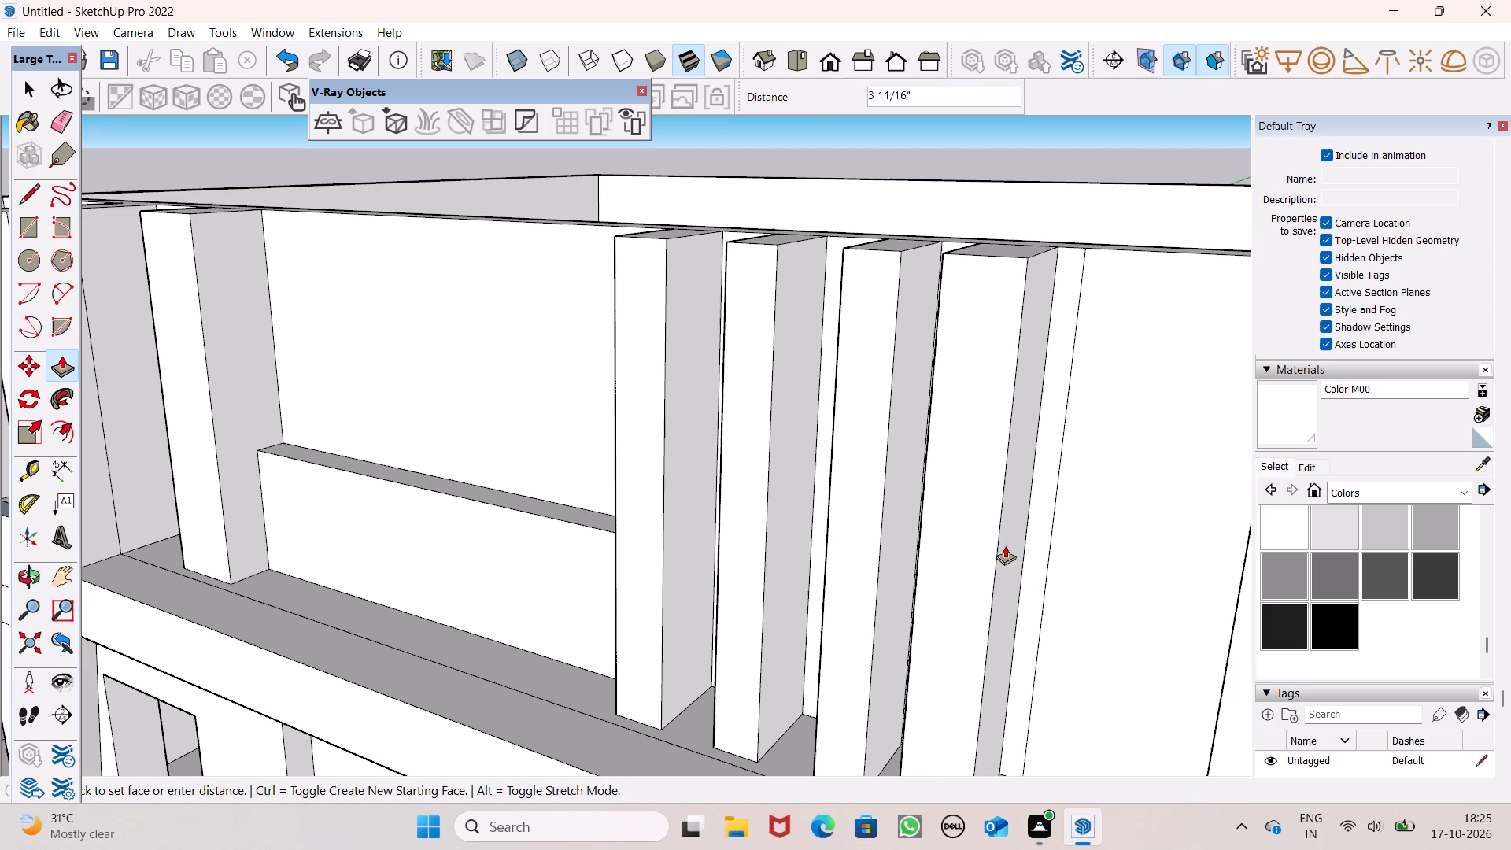
left_click_drag(1005, 545, 1006, 545, "ctrl")
Push the left side face of the rightmost fin inward by 3 11/16" to widen the gap beside it.
scroll(970, 532, "down", 1)
middle_click_drag(973, 541, 1184, 551)
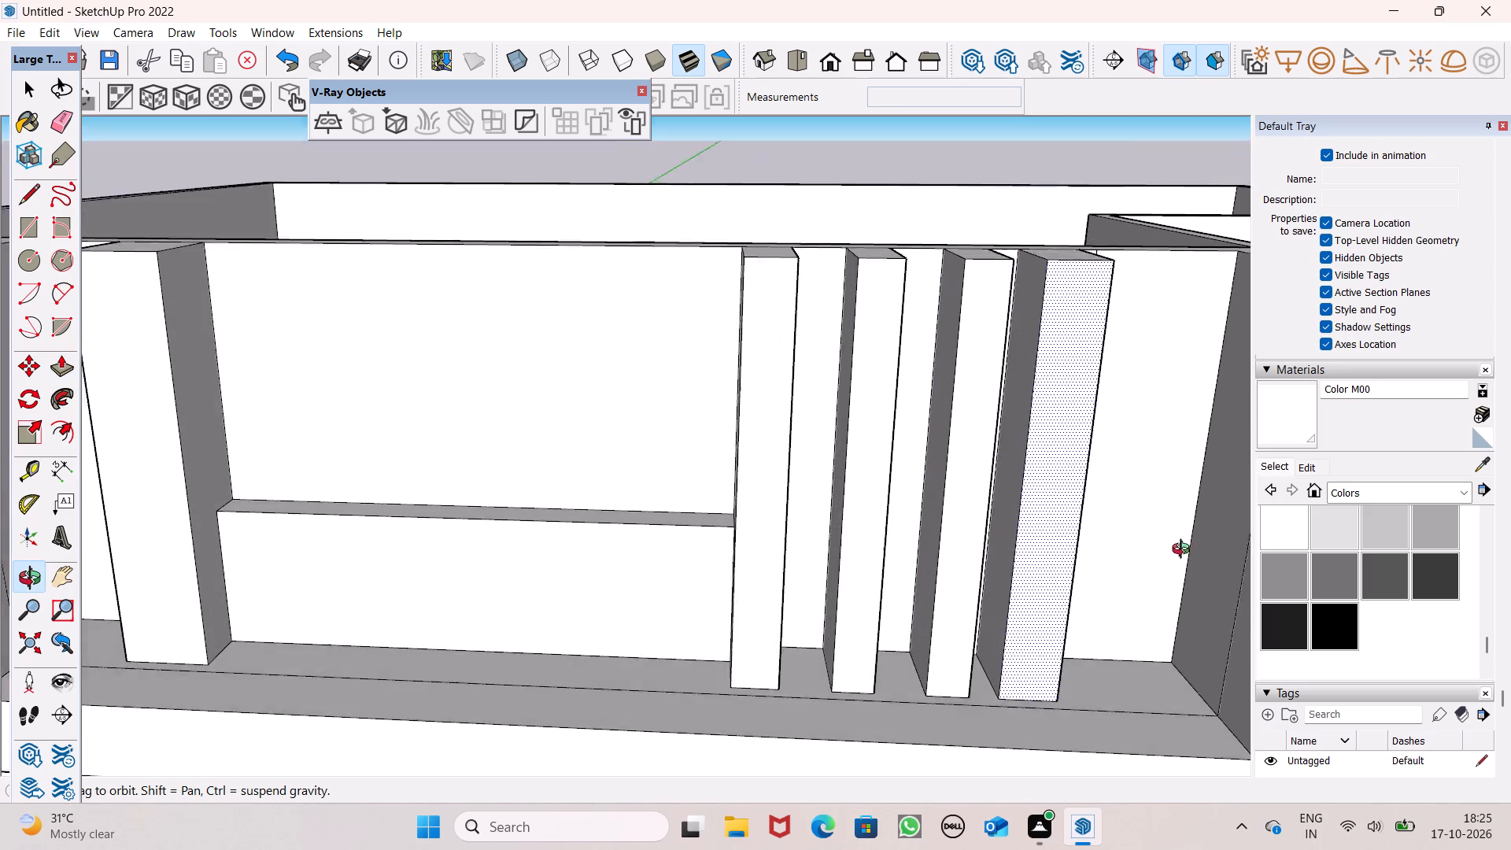
middle_click_drag(1184, 551, 1198, 567)
scroll(1031, 549, "up", 4)
left_click_drag(992, 536, 1007, 537)
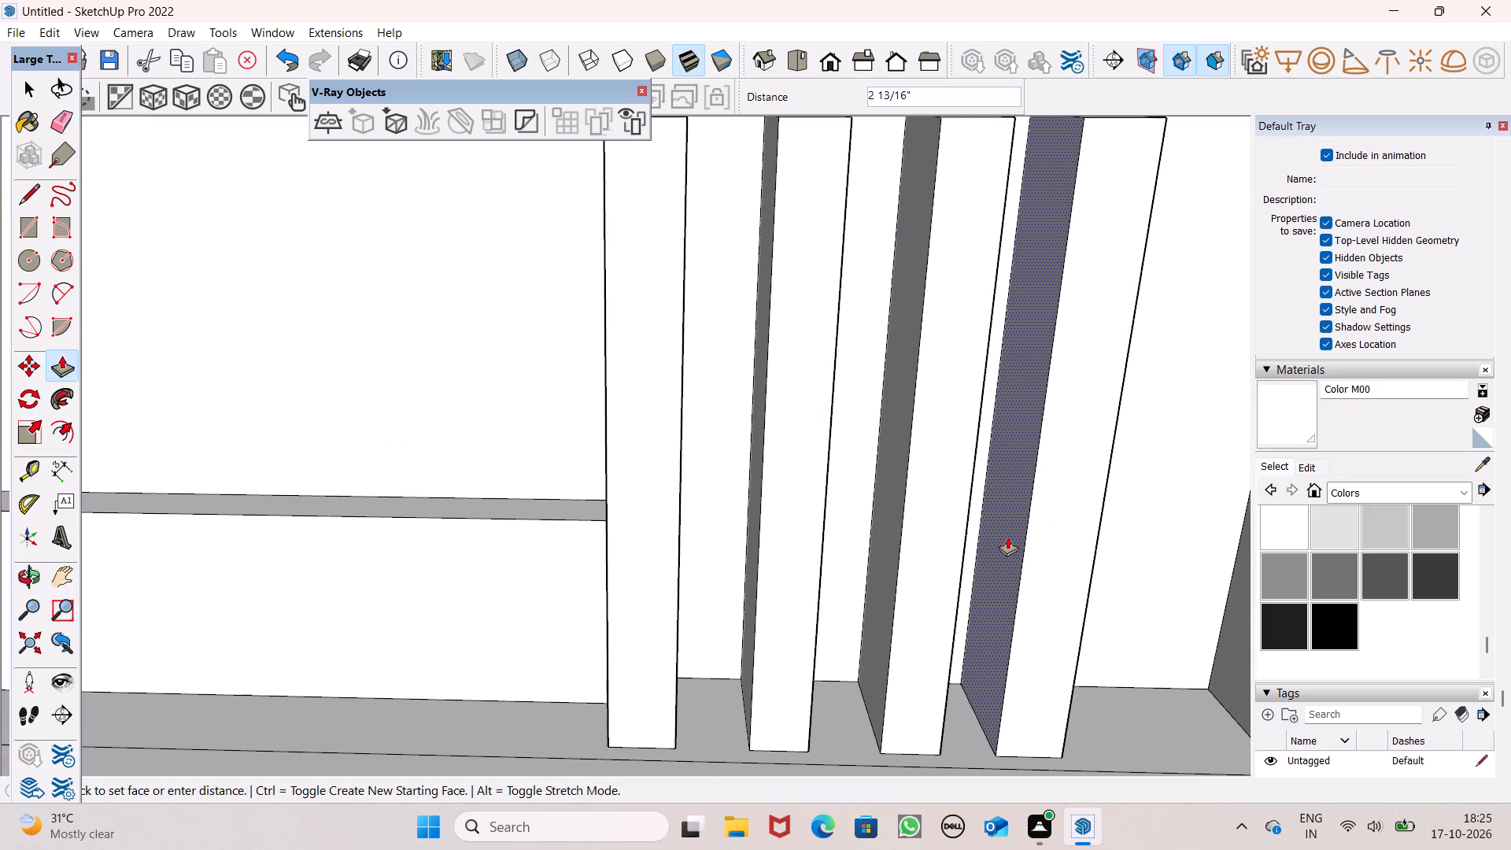
left_click_drag(1007, 537, 1011, 537)
Adjust the right side face of the third fin slightly with Push/Pull and leave the tool.
scroll(973, 472, "down", 6)
middle_click_drag(1029, 498, 893, 460)
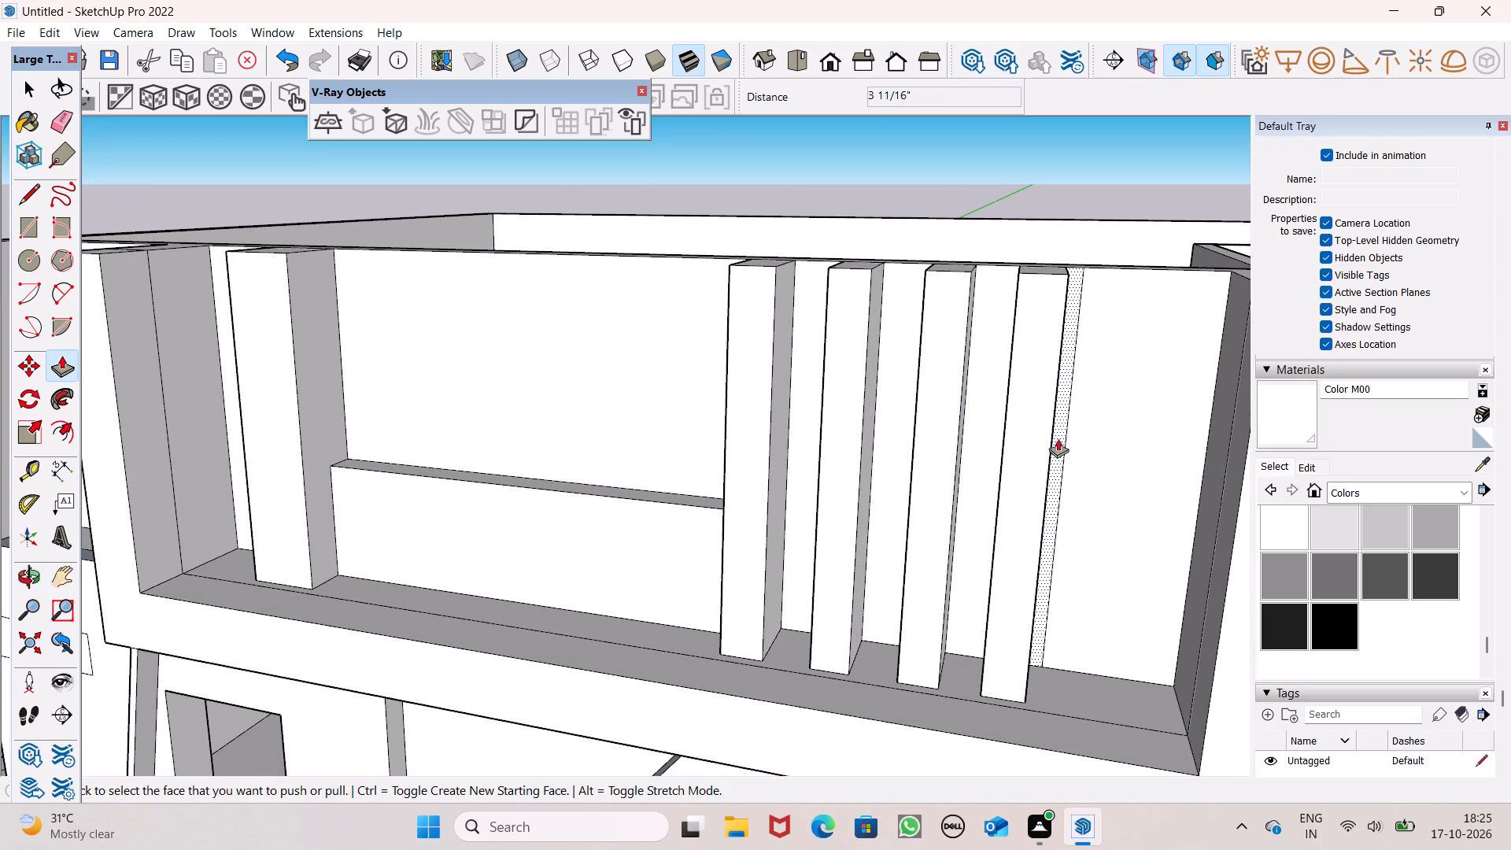
middle_click_drag(1140, 456, 1116, 486)
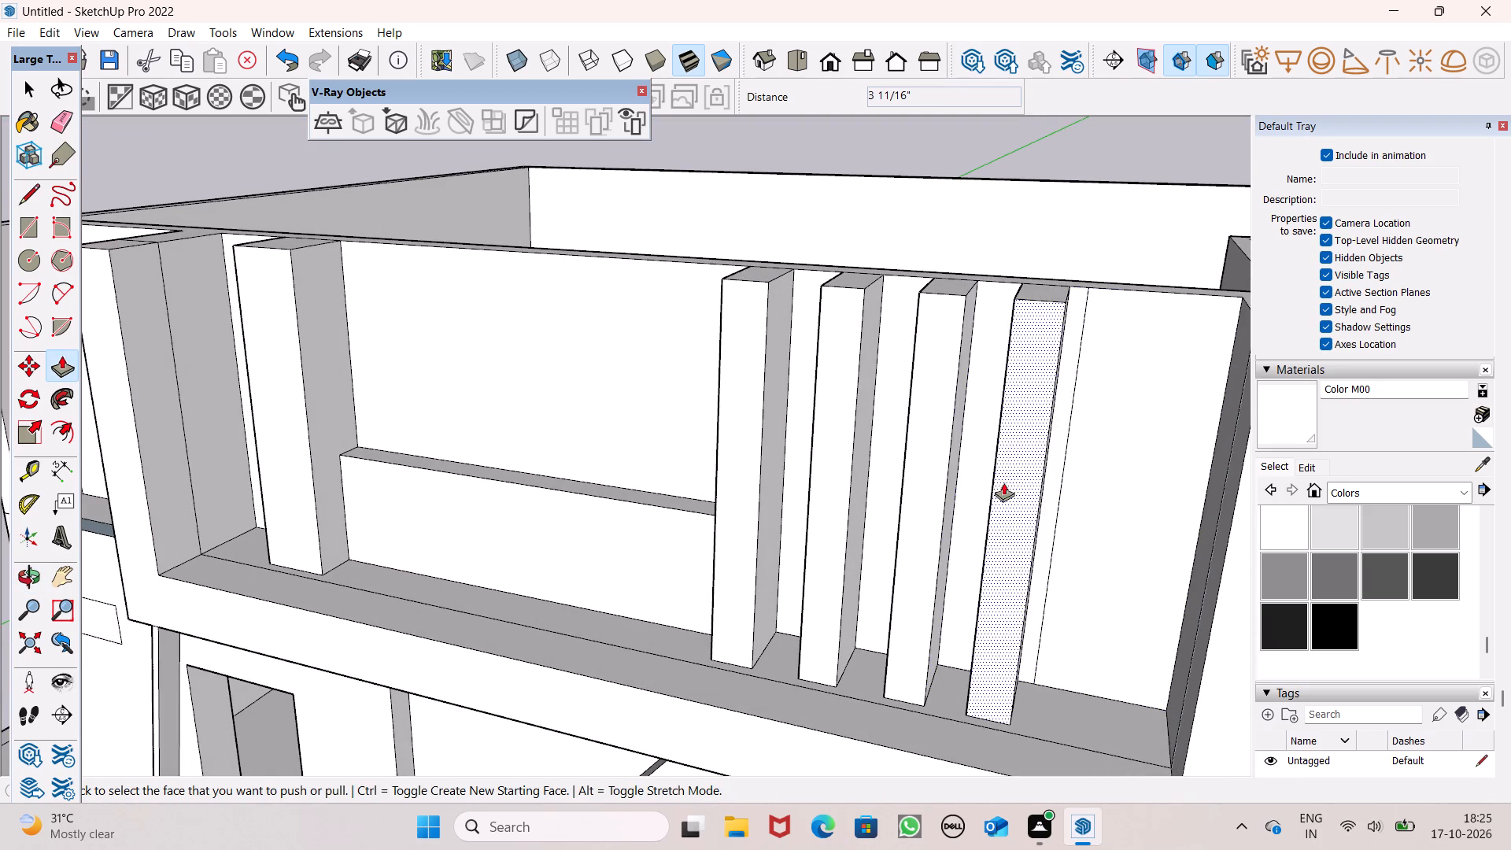
scroll(1008, 432, "down", 5)
middle_click_drag(1018, 441, 1088, 373)
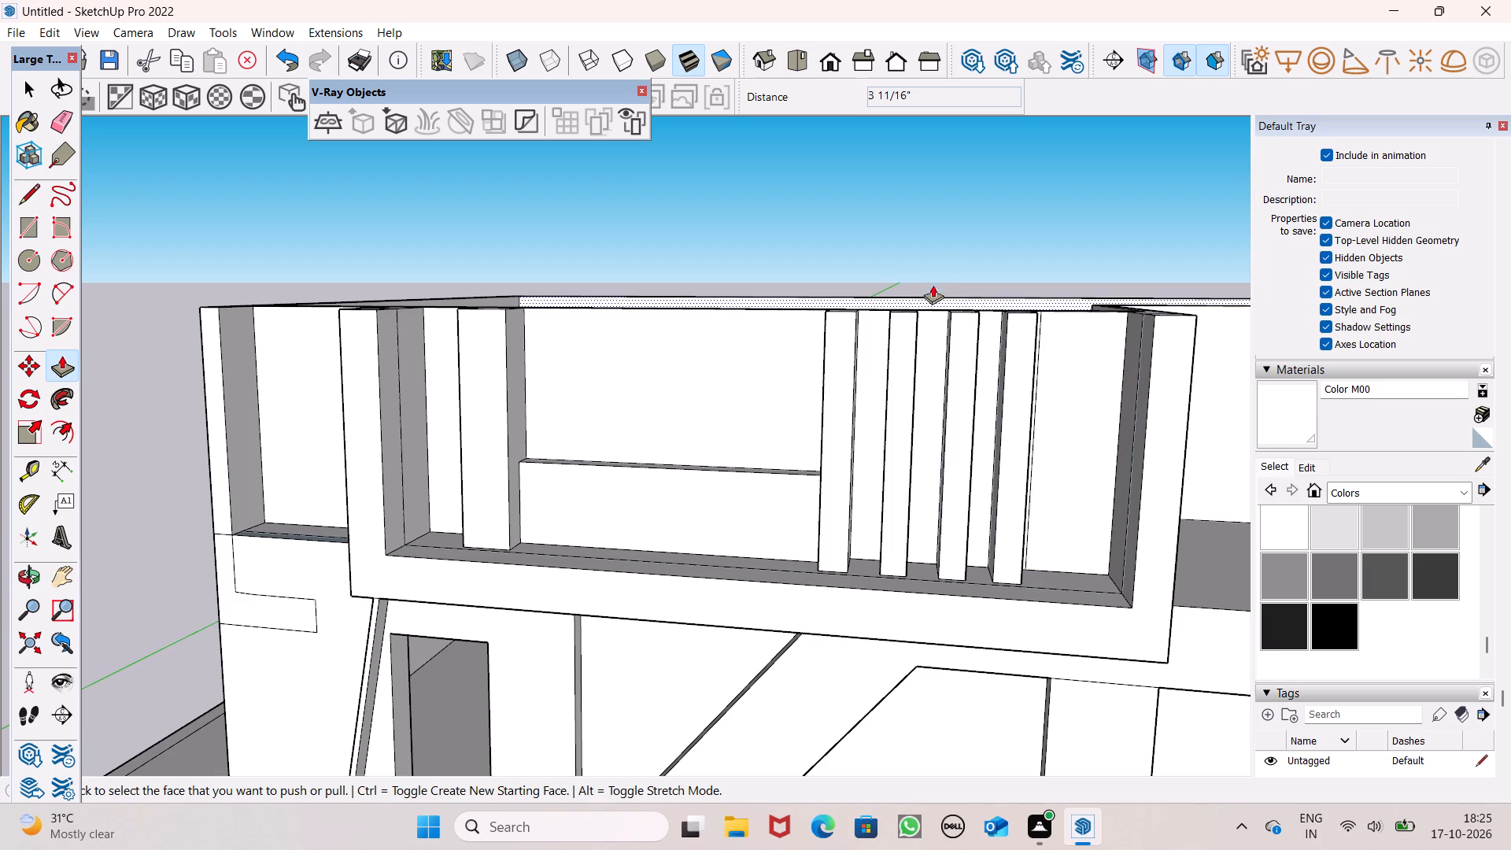
middle_click_drag(986, 427, 885, 519)
scroll(989, 482, "up", 3)
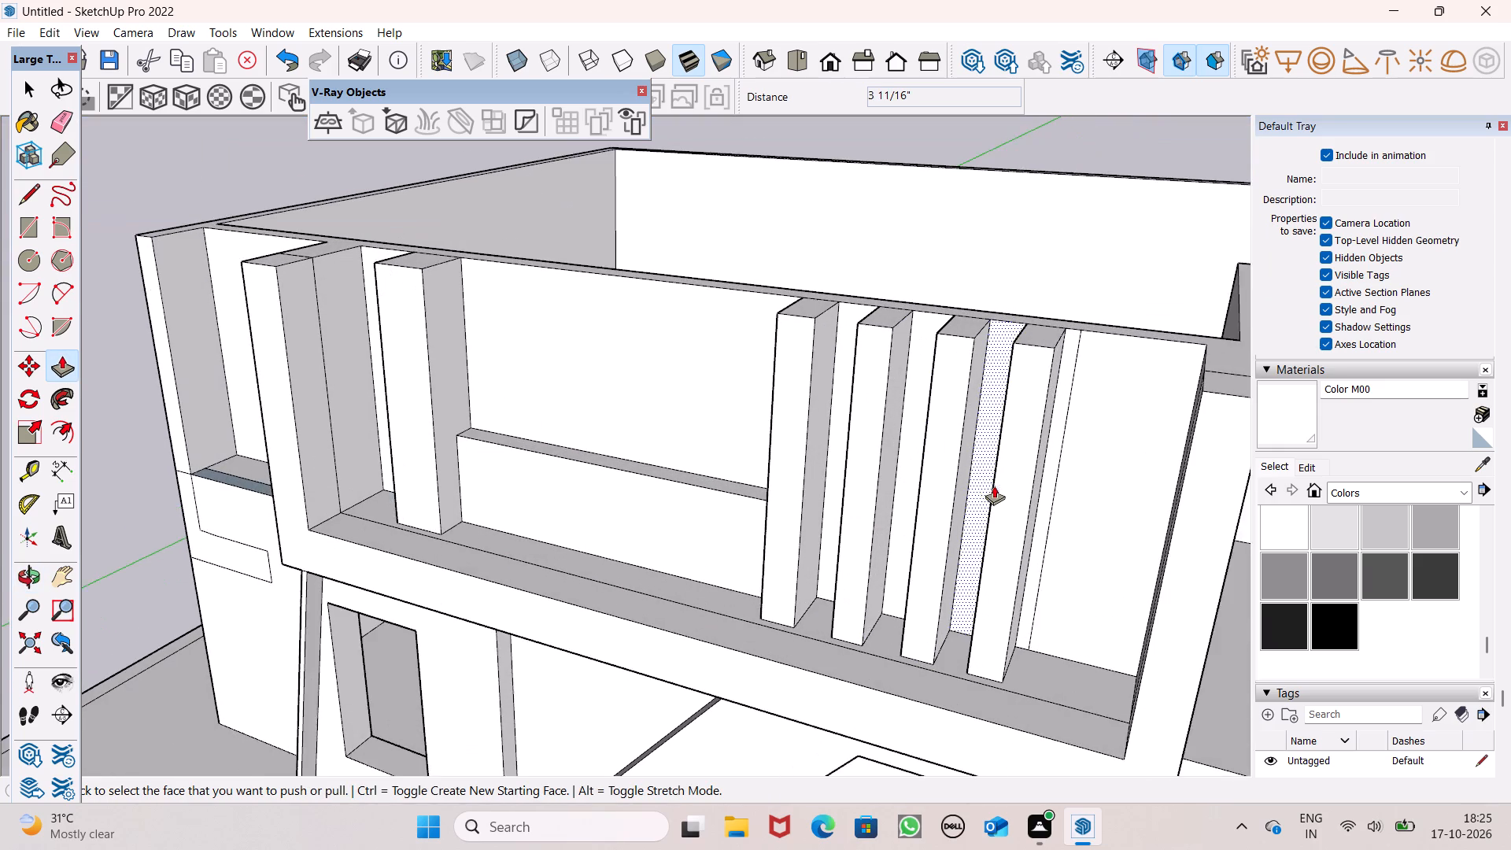
middle_click_drag(999, 493, 922, 530)
scroll(921, 524, "up", 5)
left_click_drag(922, 516, 918, 519)
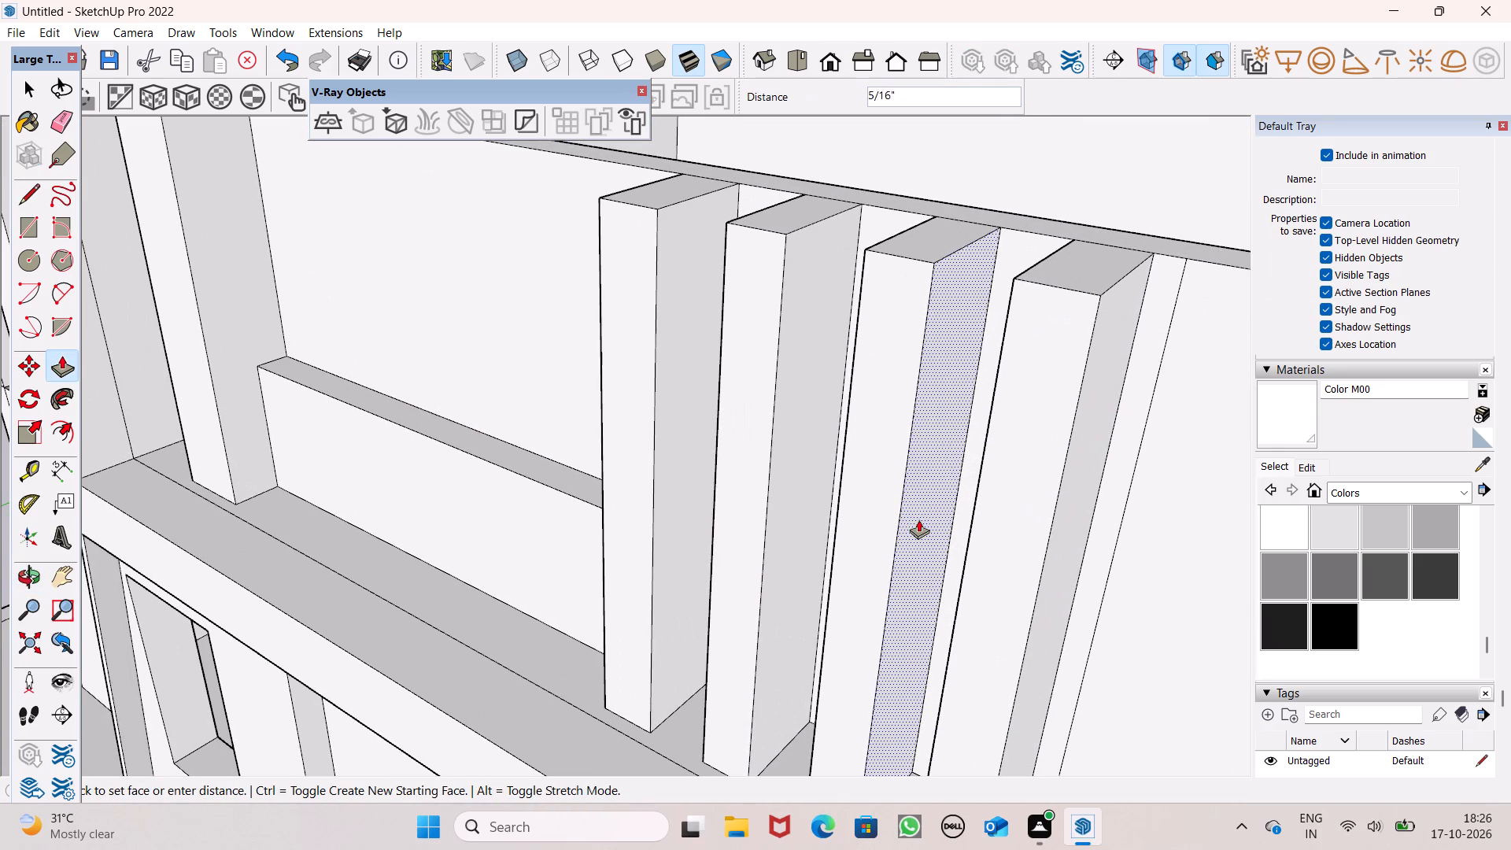
left_click_drag(918, 519, 925, 527)
key("space")
Examine the fins and the whole house from the front, the corner and above, dismissing the chat notification.
scroll(989, 397, "down", 8)
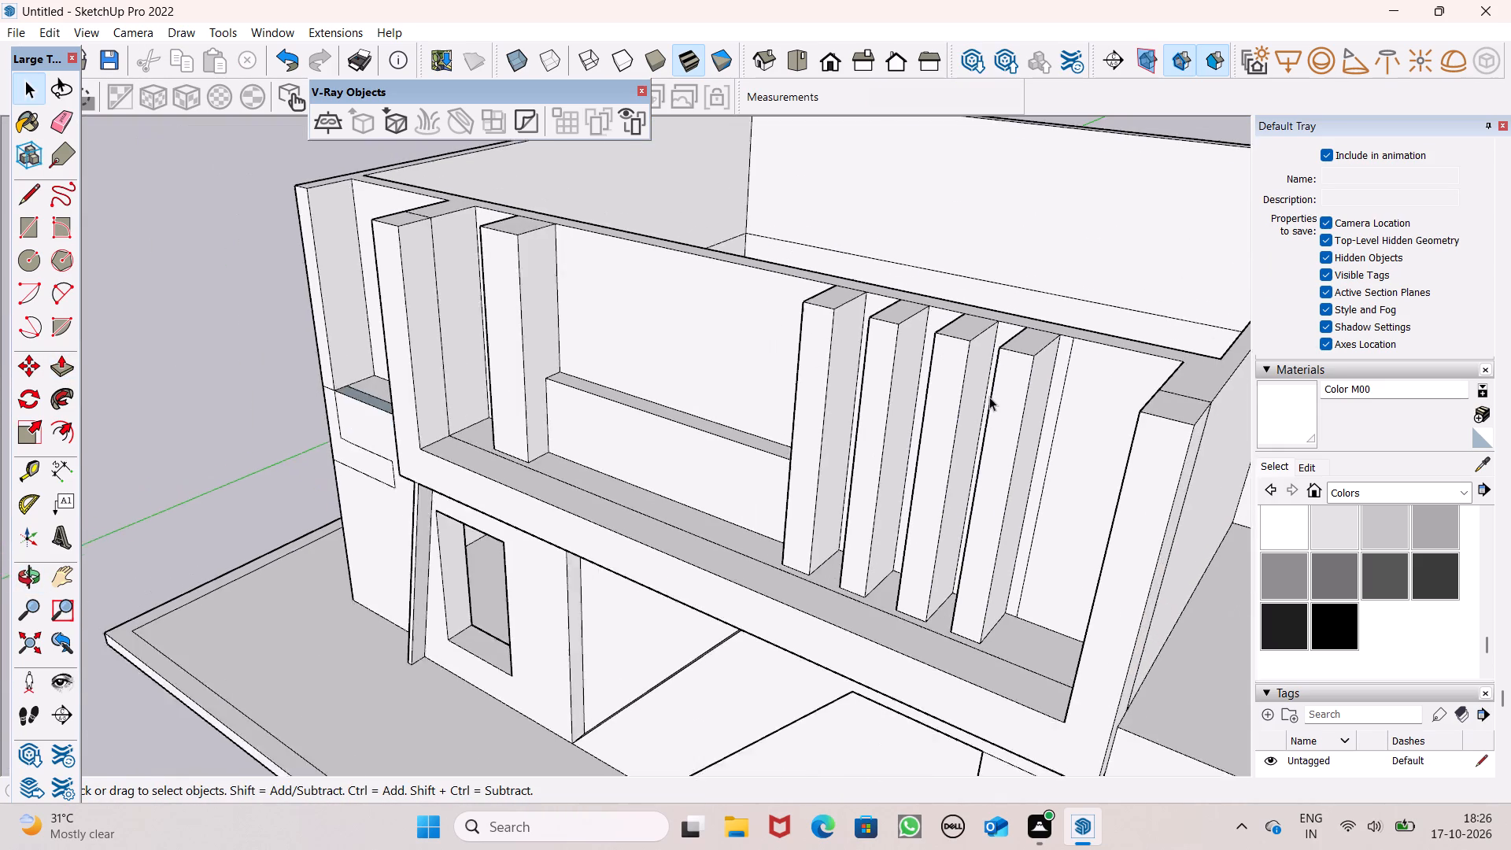
scroll(989, 397, "down", 2)
middle_click_drag(970, 431, 1110, 324)
scroll(516, 442, "down", 1)
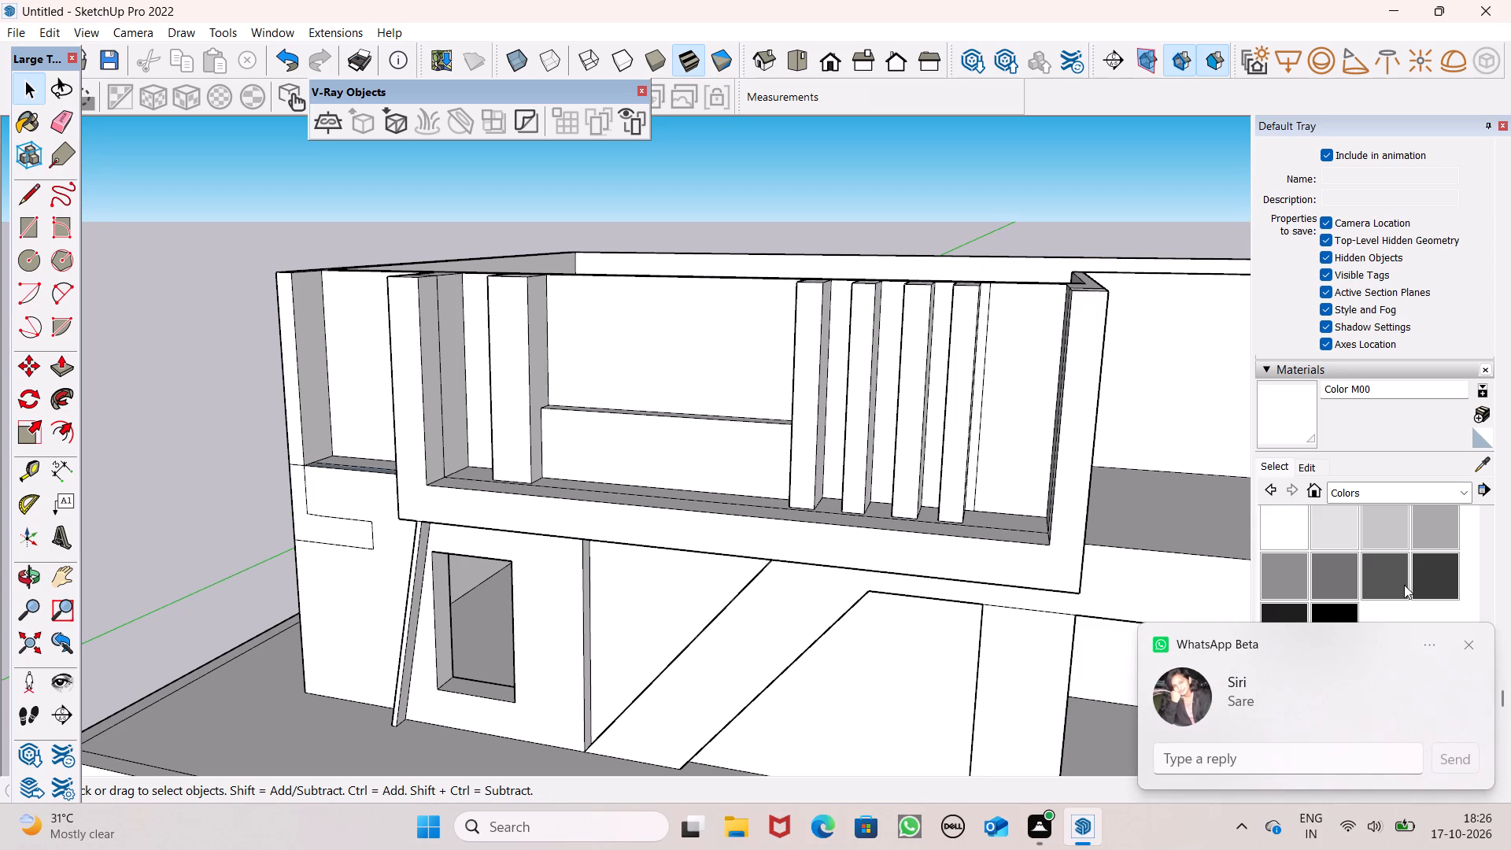
left_click(1468, 645)
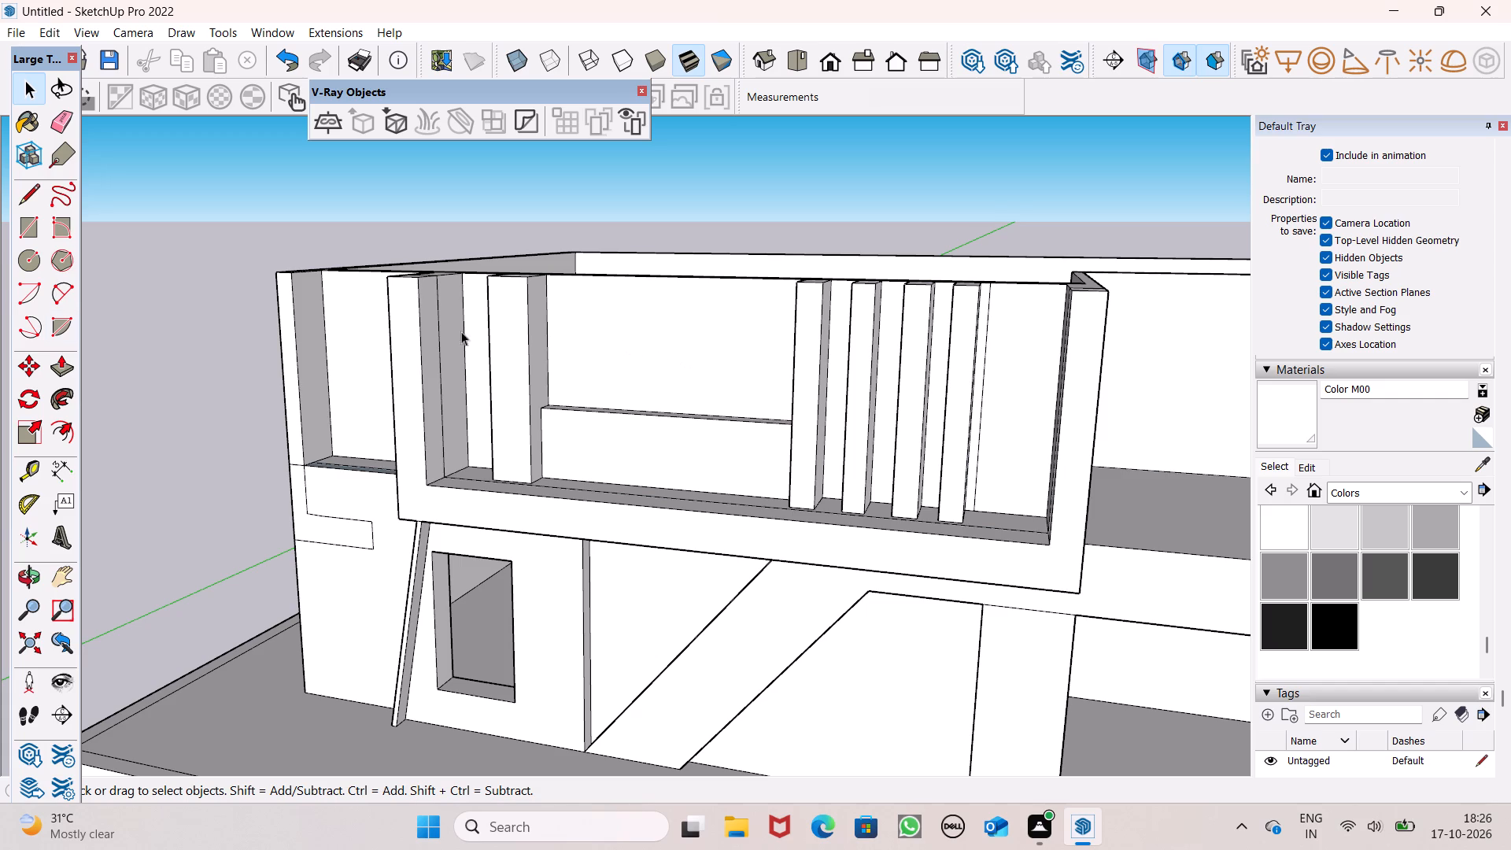
scroll(162, 373, "down", 1)
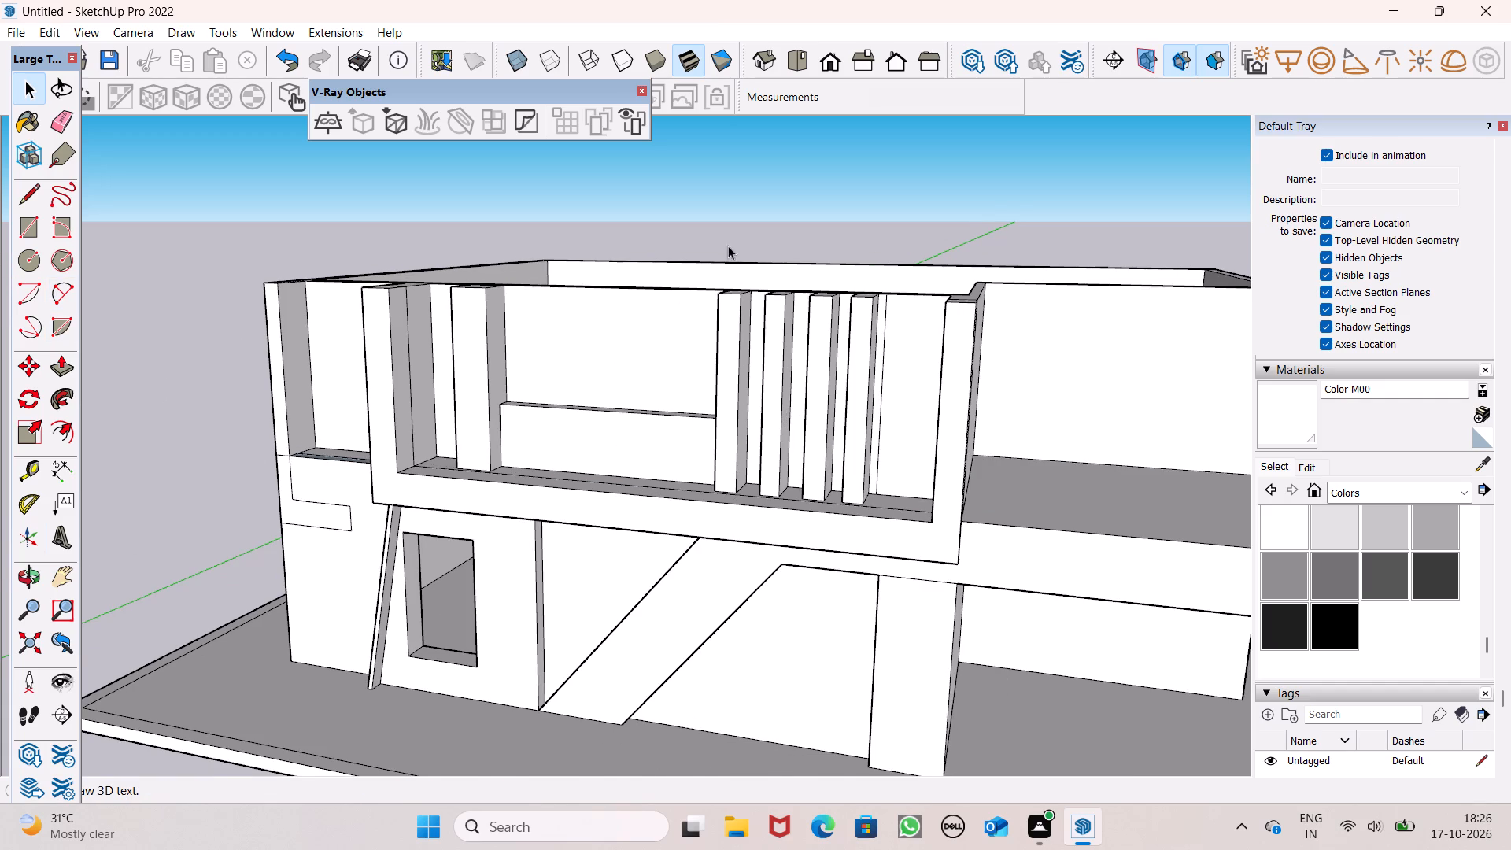
scroll(678, 307, "down", 6)
middle_click_drag(665, 382, 678, 438)
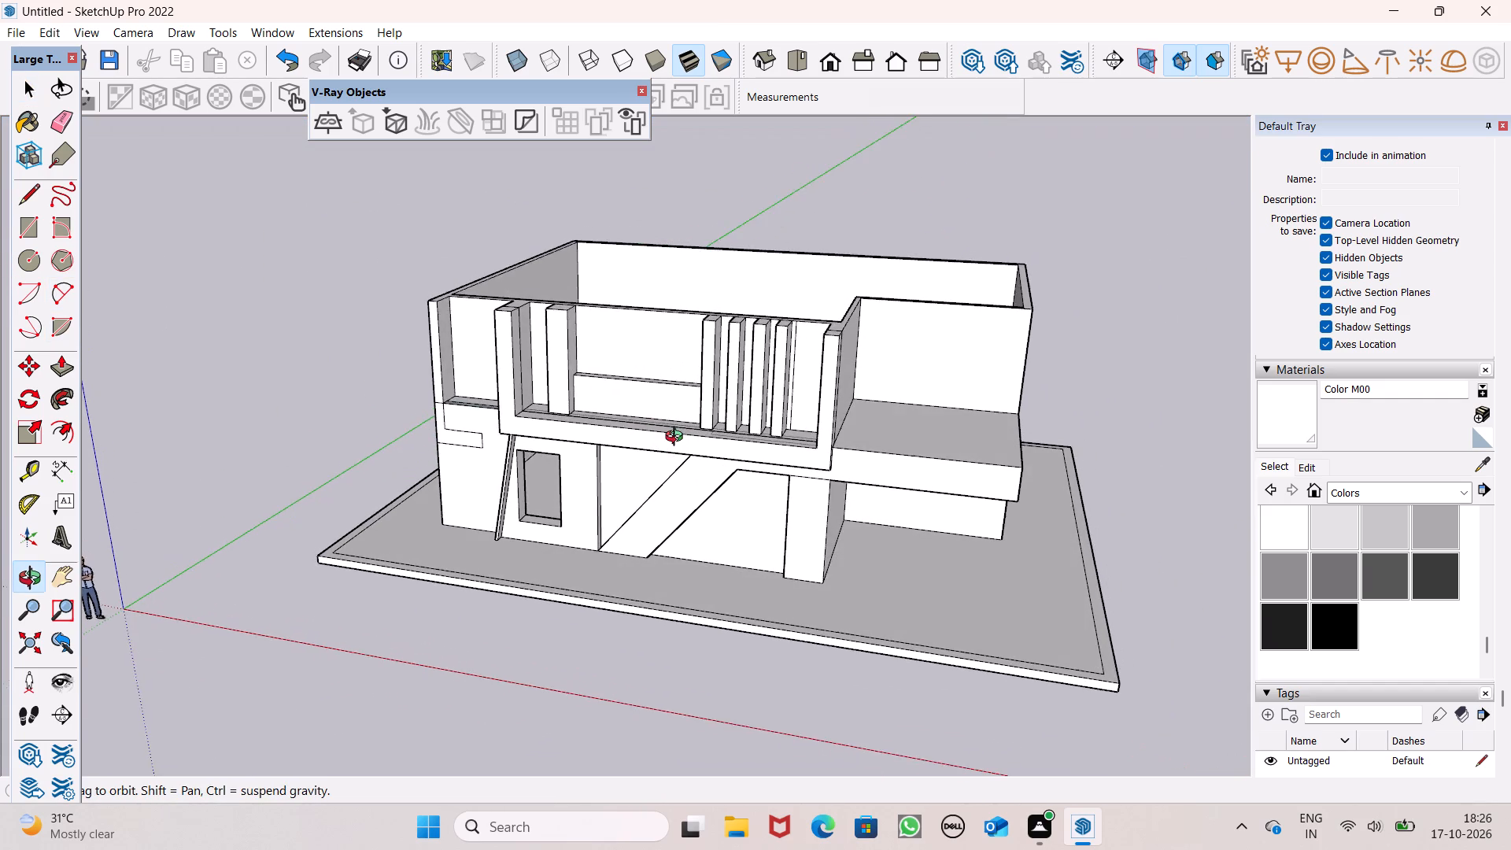
middle_click_drag(678, 438, 735, 375)
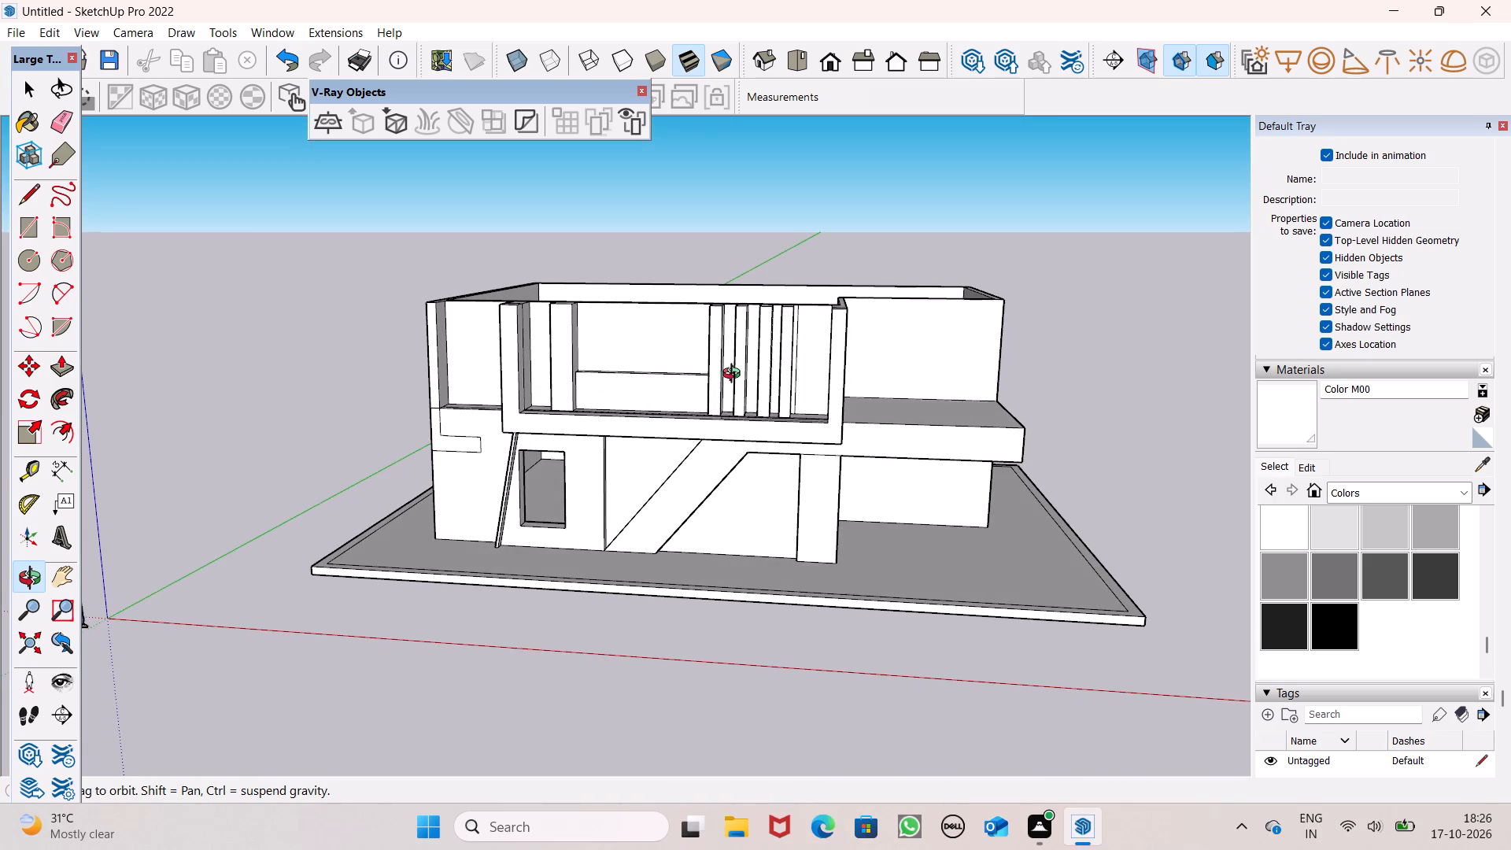
middle_click_drag(735, 375, 606, 412)
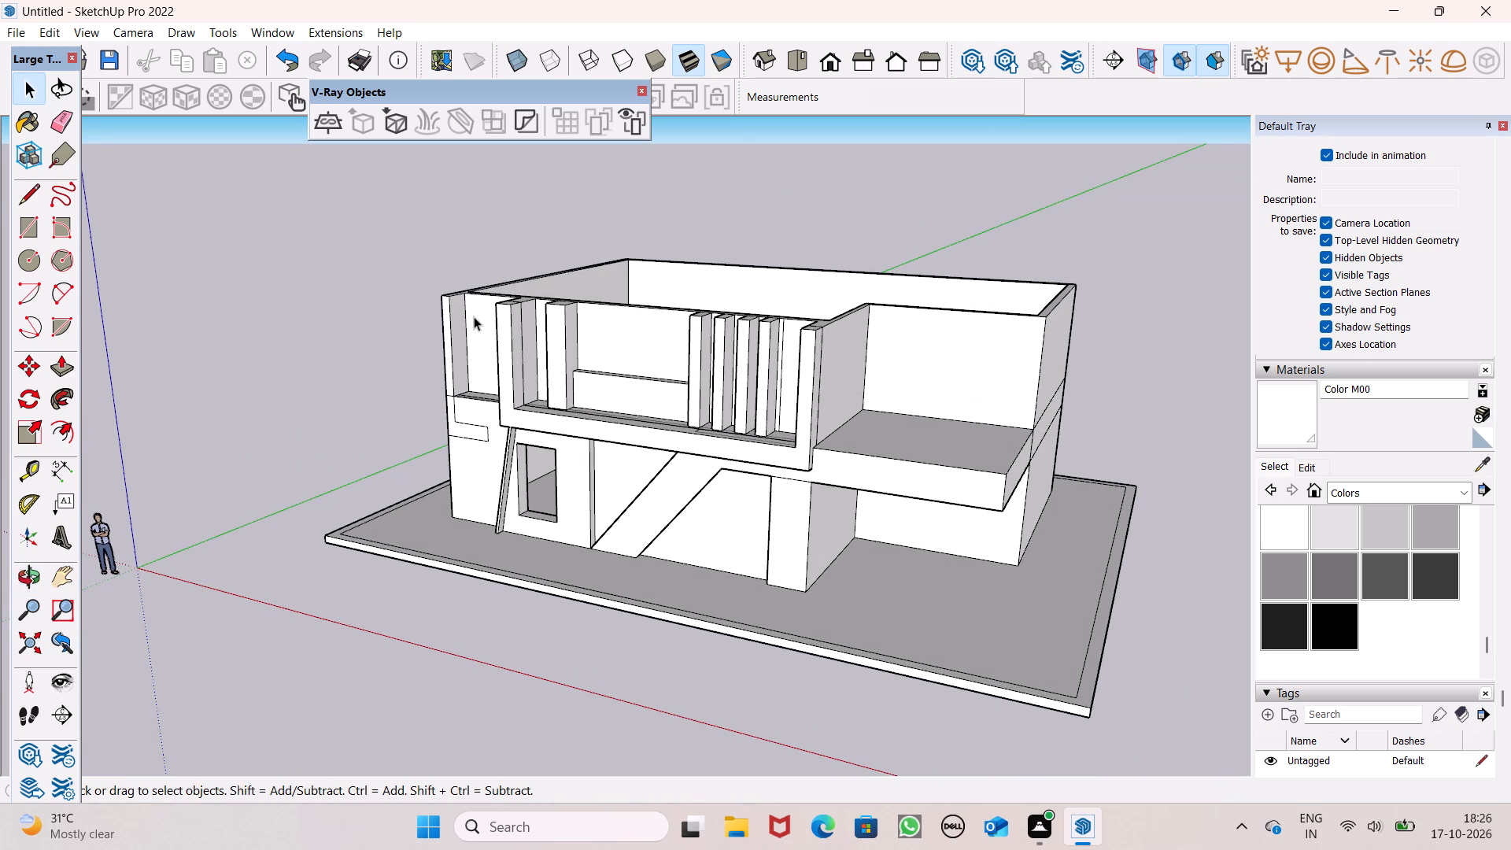
middle_click_drag(540, 316, 676, 224)
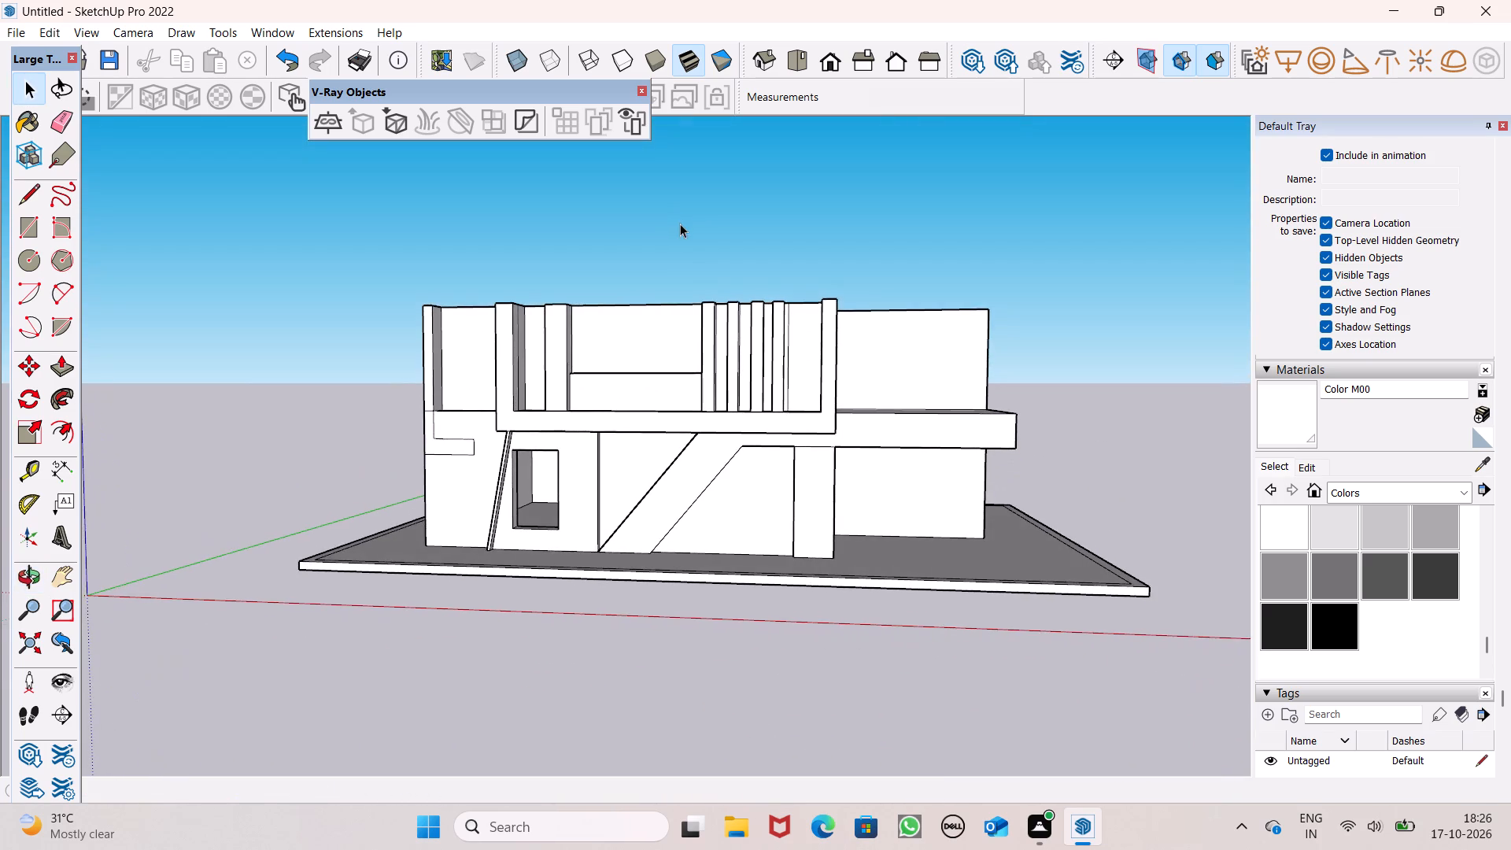
middle_click_drag(671, 285, 749, 508)
scroll(576, 372, "up", 5)
scroll(603, 292, "down", 1)
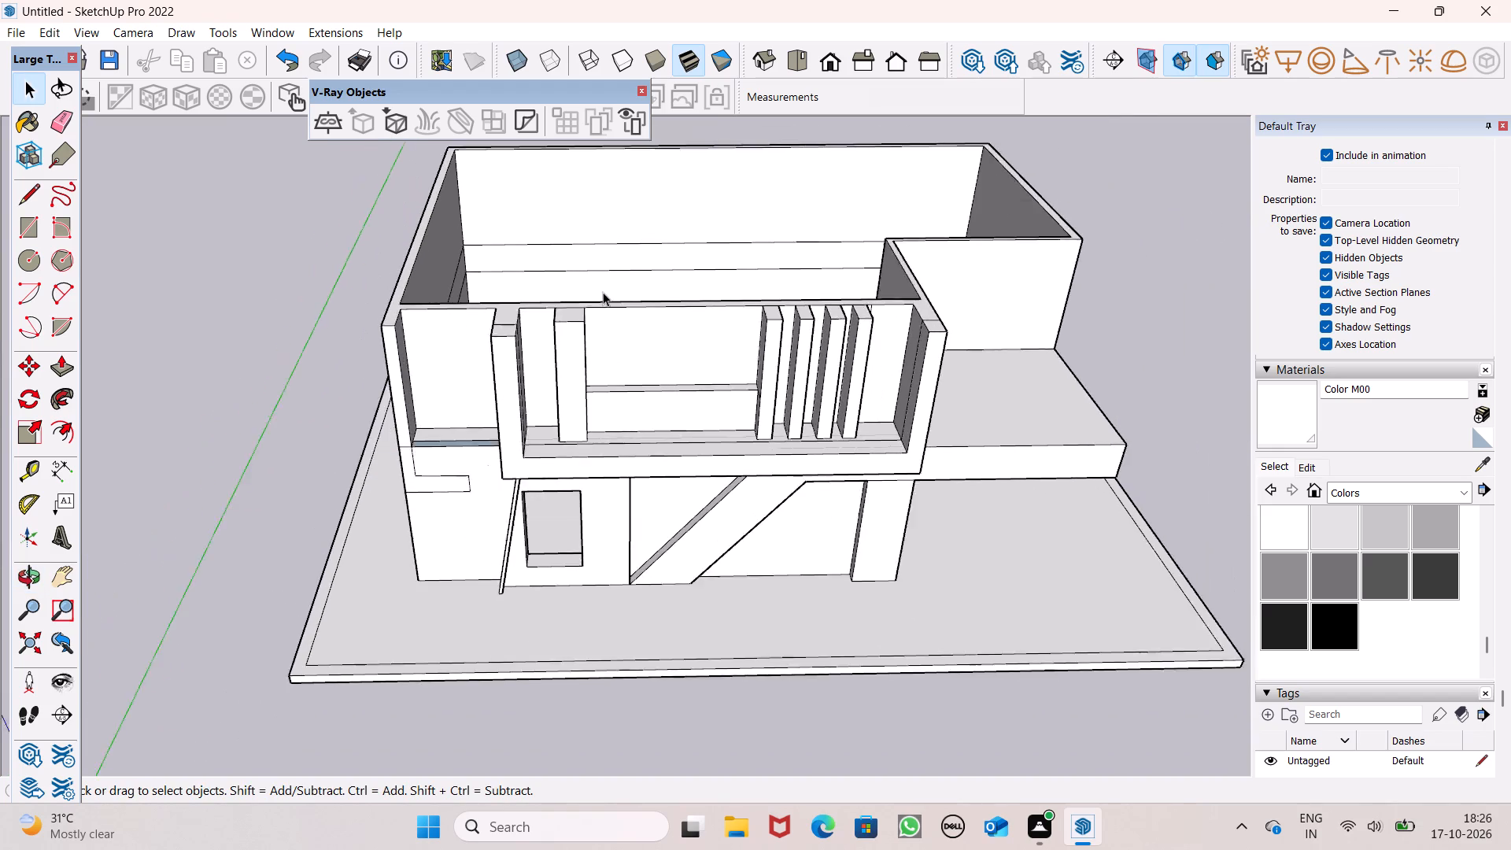
Pull the top face of the upper-floor walls up by 1' with Push/Pull.
scroll(603, 292, "down", 2)
middle_click_drag(630, 305, 539, 216)
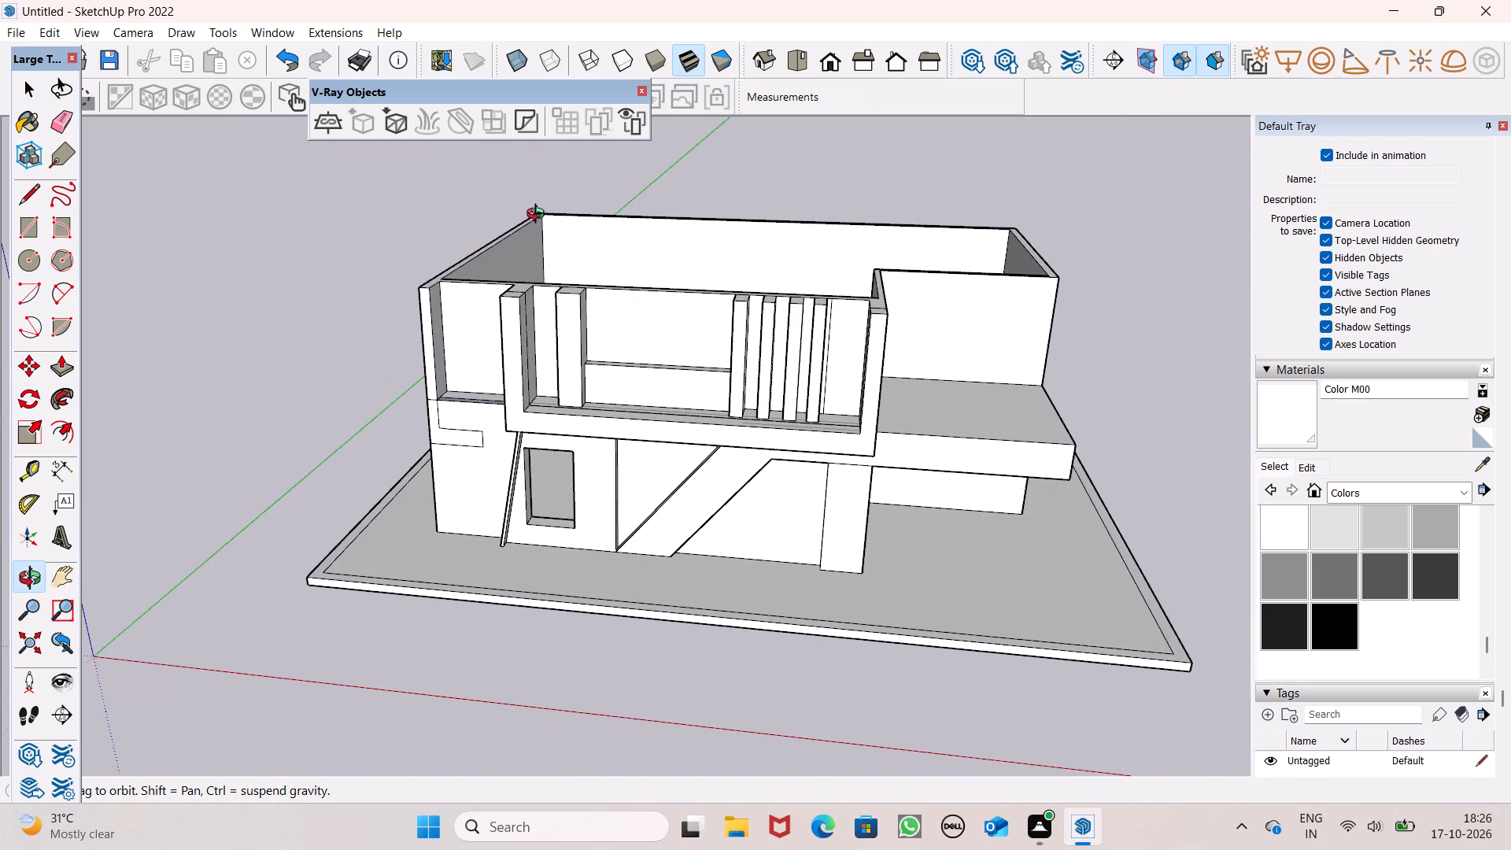
middle_click_drag(539, 216, 522, 274)
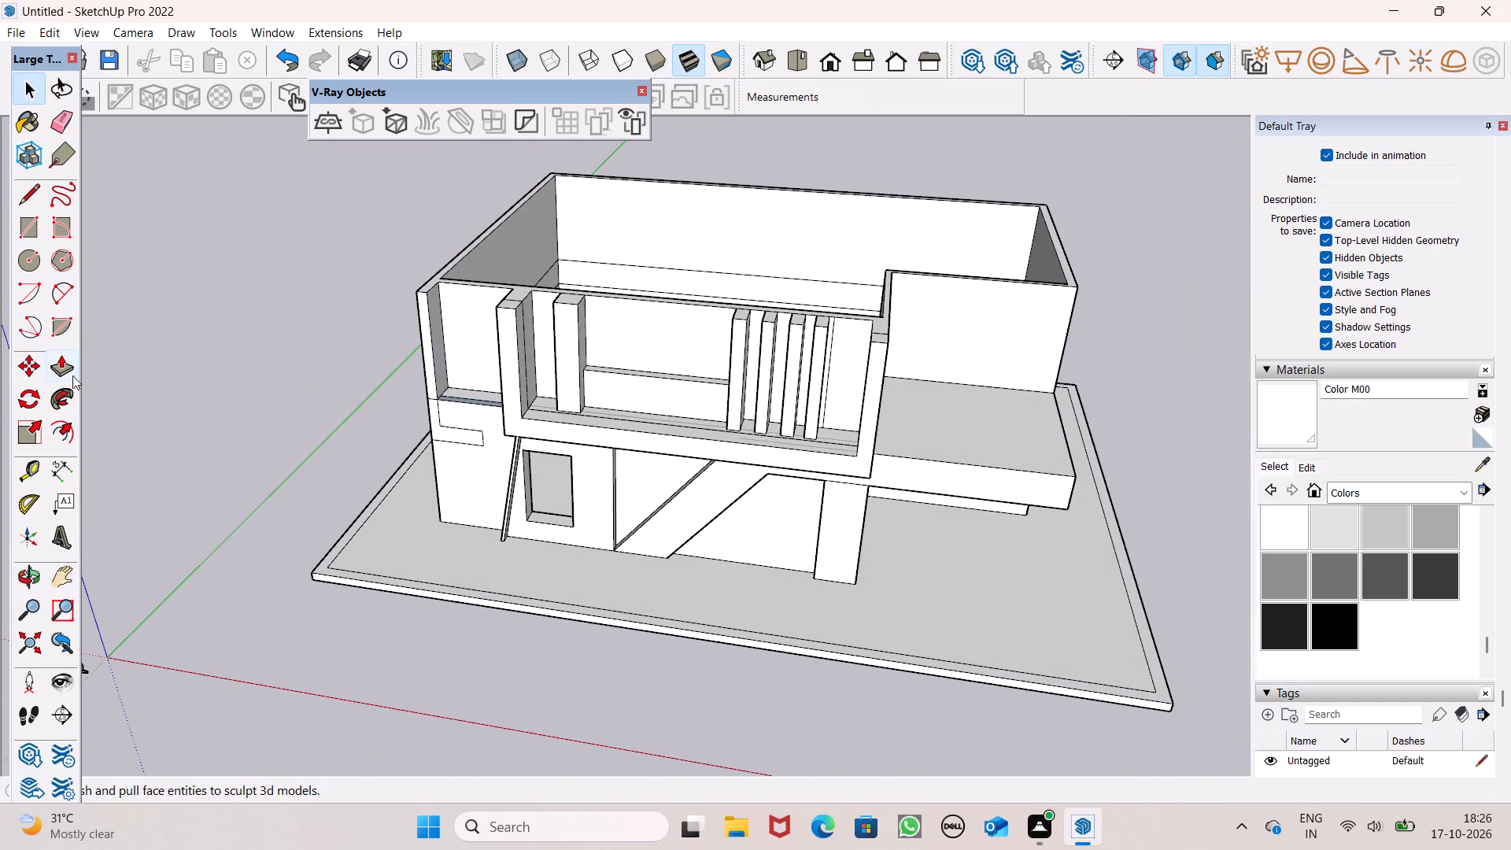
left_click(71, 370)
scroll(410, 269, "up", 3)
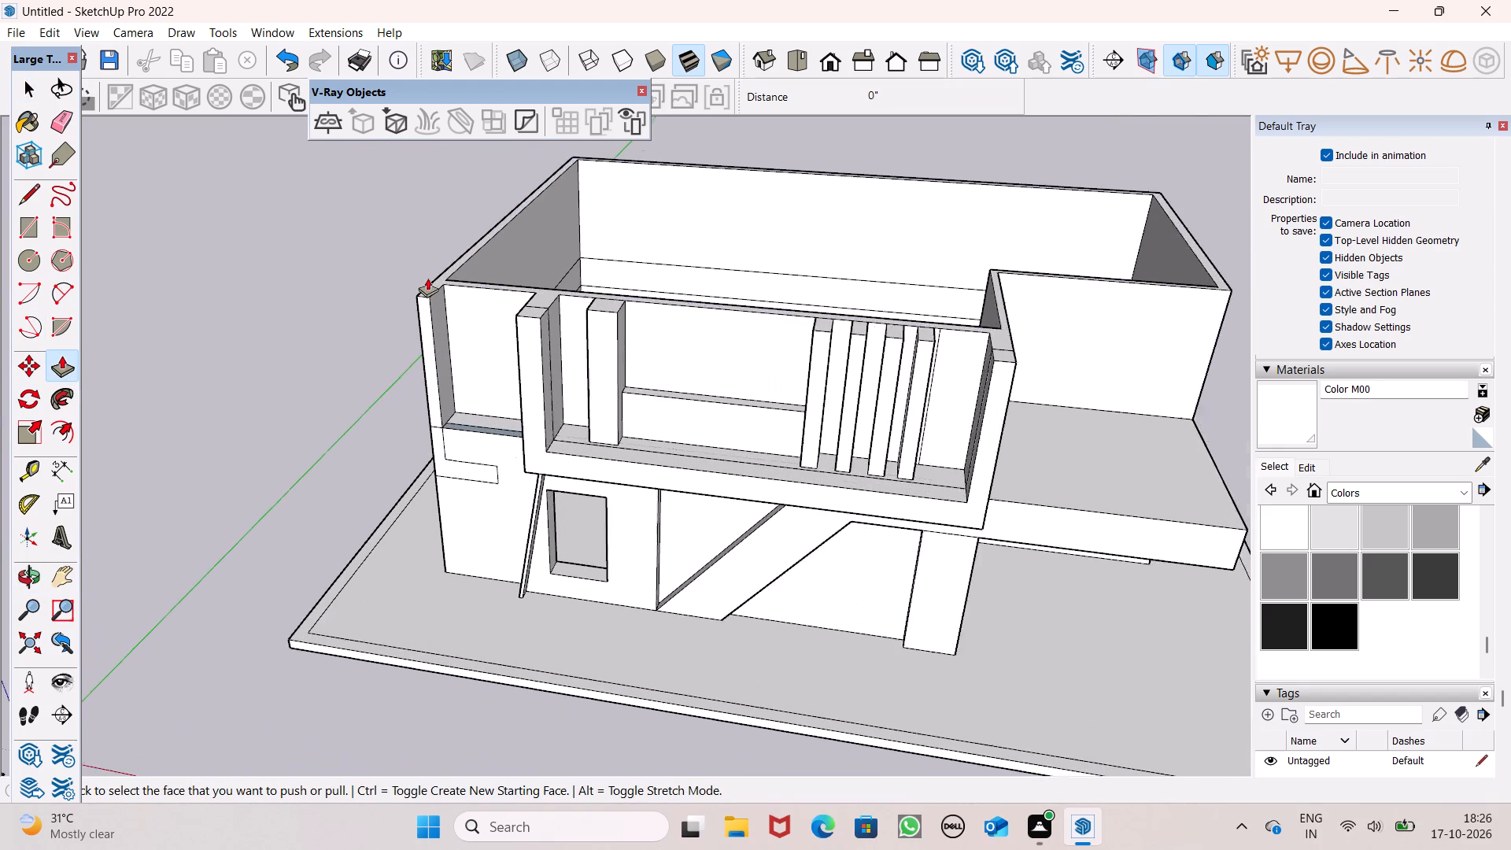
left_click_drag(434, 289, 437, 254)
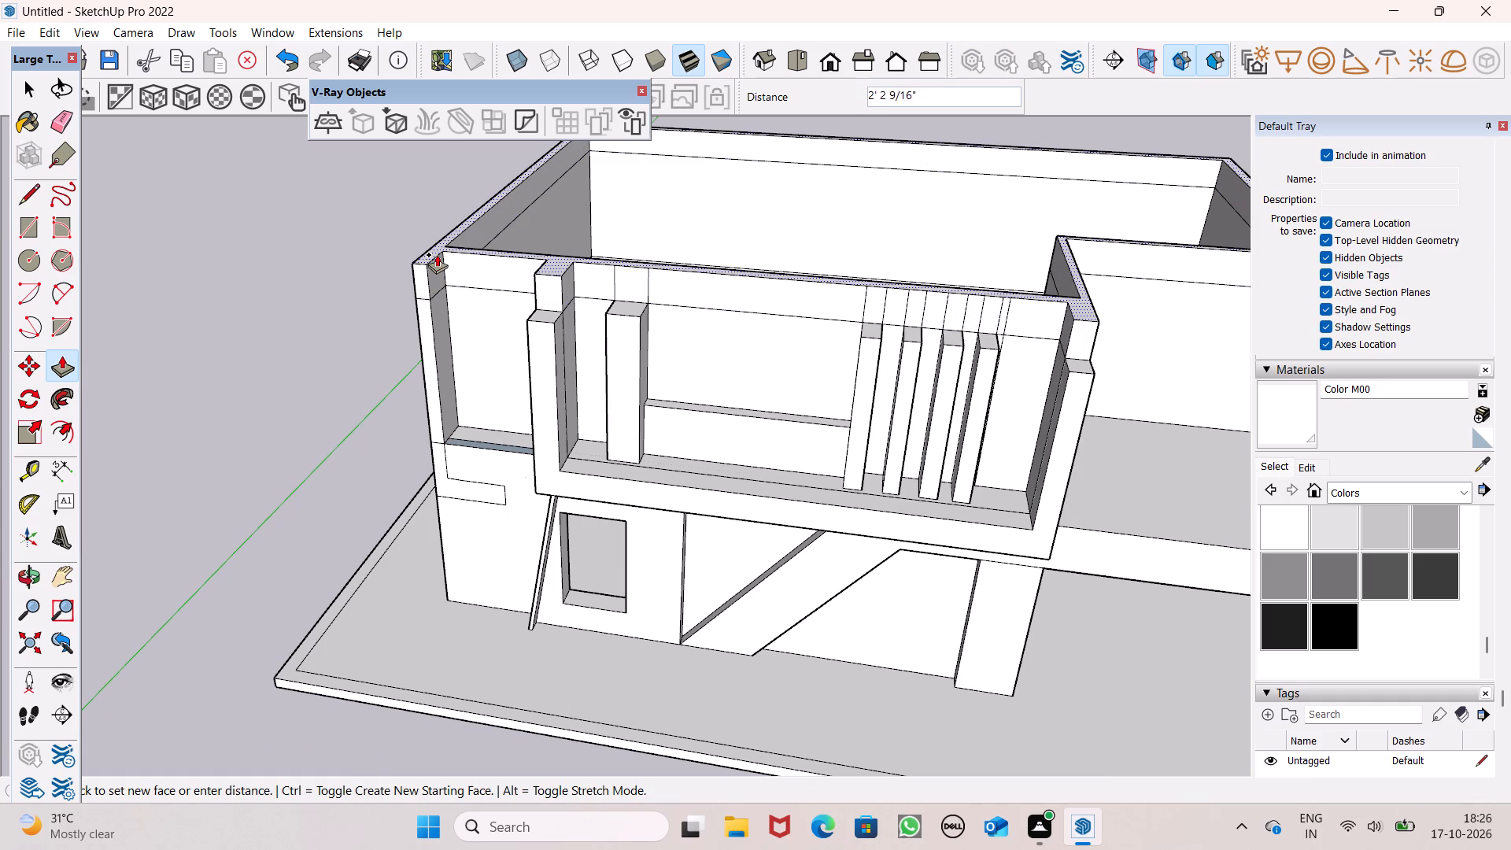
left_click_drag(437, 254, 437, 253)
key("1")
key("apostrophe")
key("Return")
Pull the top of the frame's left front post up by 1', level with the raised walls.
middle_click_drag(710, 329, 560, 272)
scroll(560, 272, "up", 1)
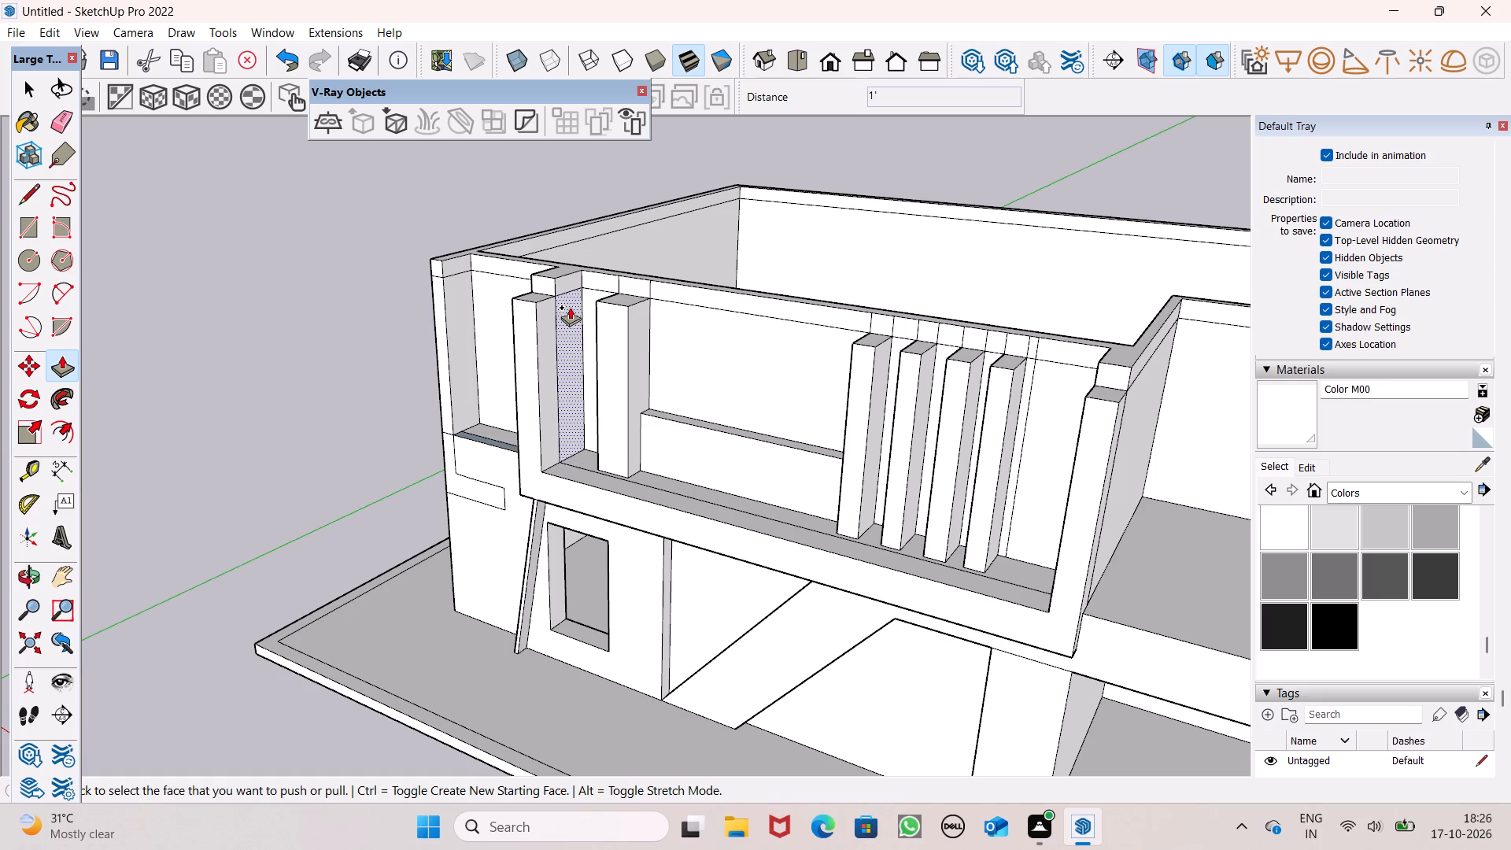
middle_click_drag(569, 334, 601, 352)
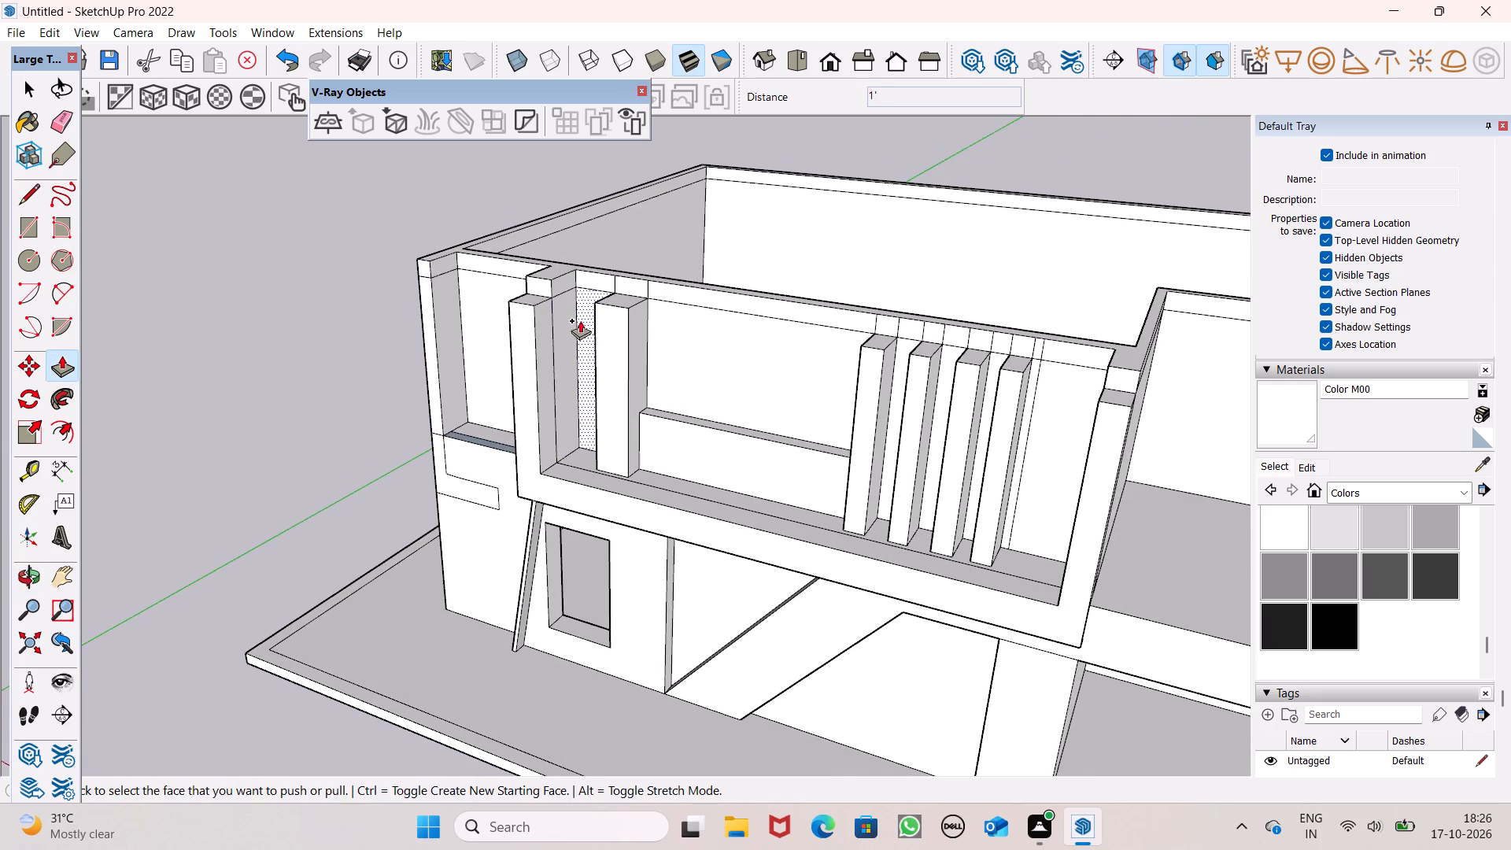
middle_click_drag(579, 334, 631, 426)
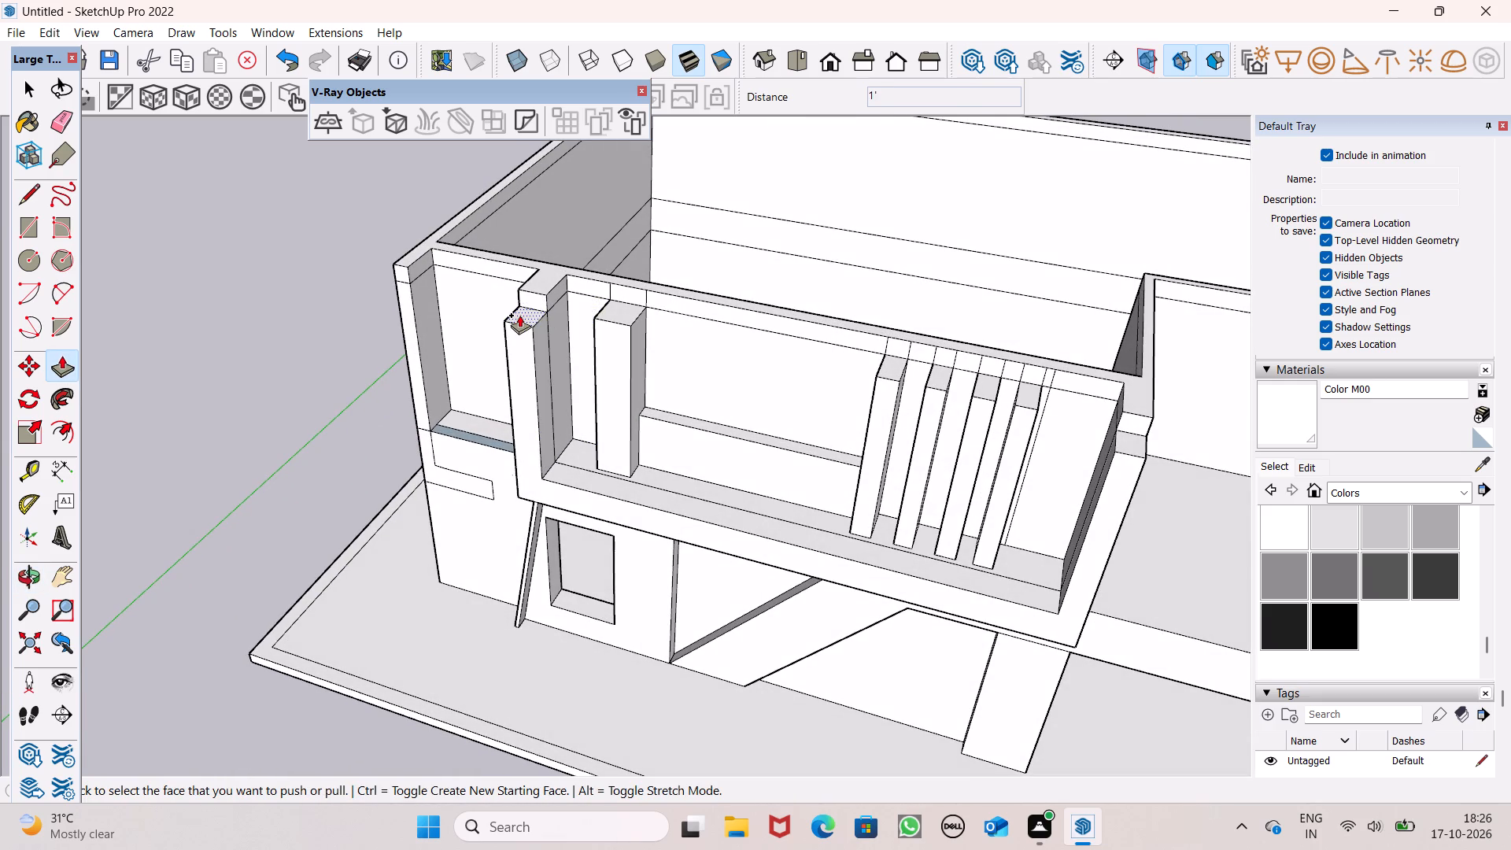
left_click_drag(519, 315, 545, 295, "ctrl")
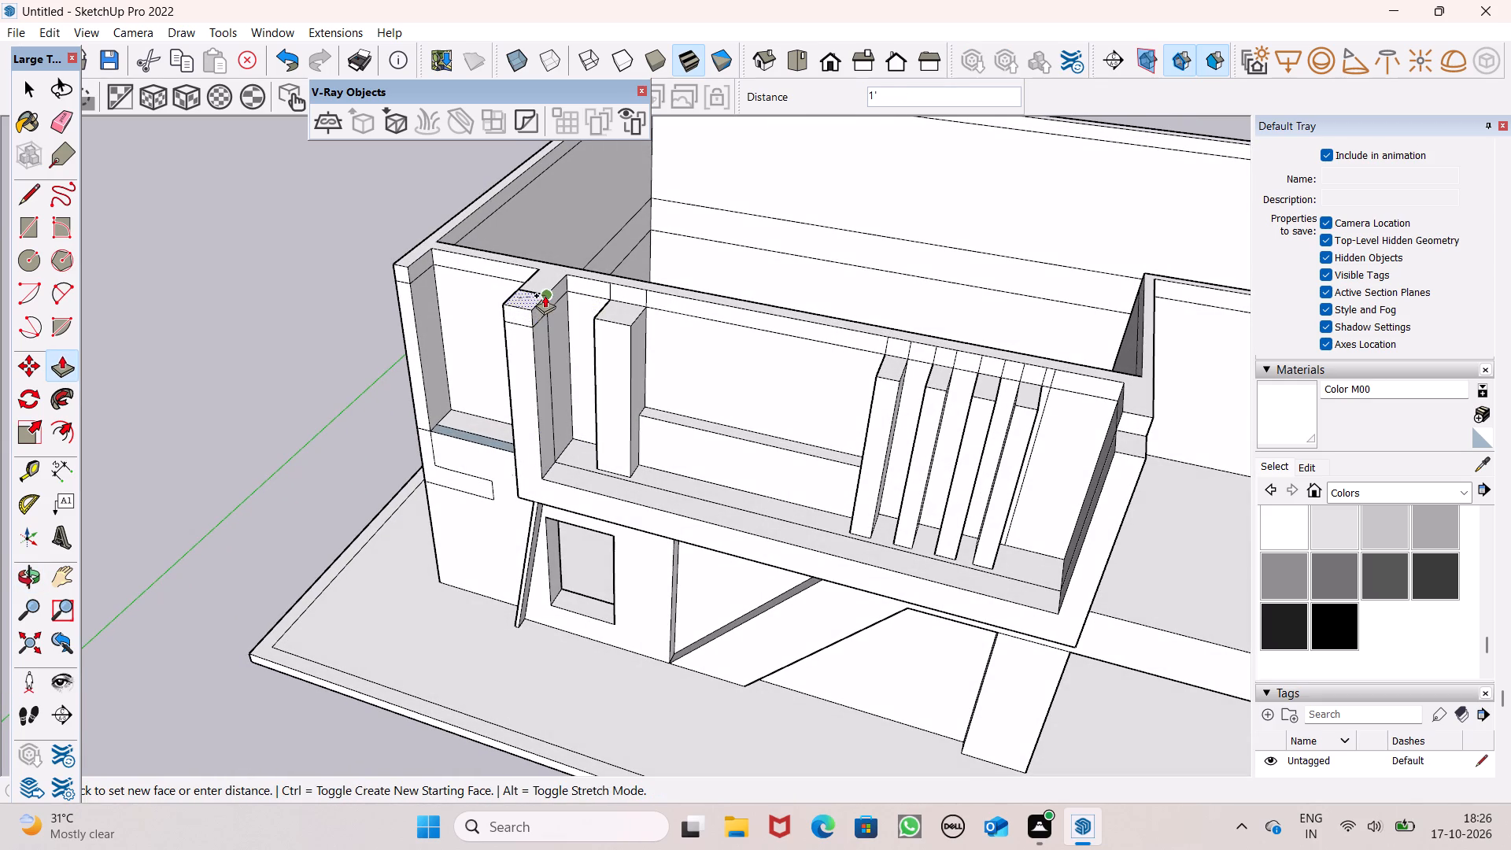
left_click_drag(545, 295, 548, 294, "ctrl")
Pull the inner side of the raised left post across the frame's front to the right post, forming a top beam about 27' 11 15/16" long.
middle_click_drag(647, 341, 495, 247)
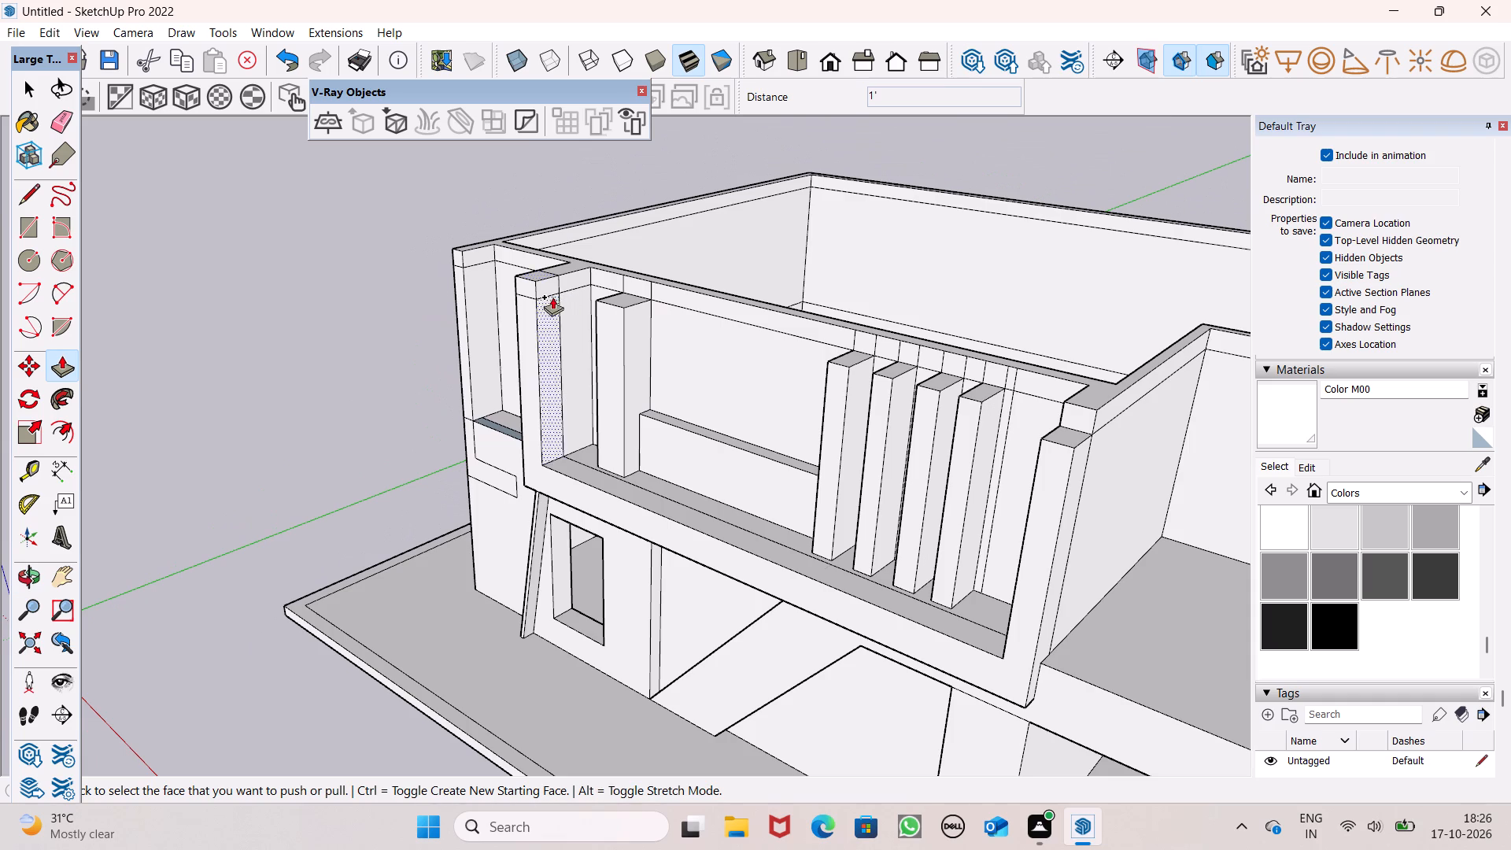
left_click_drag(552, 290, 981, 442)
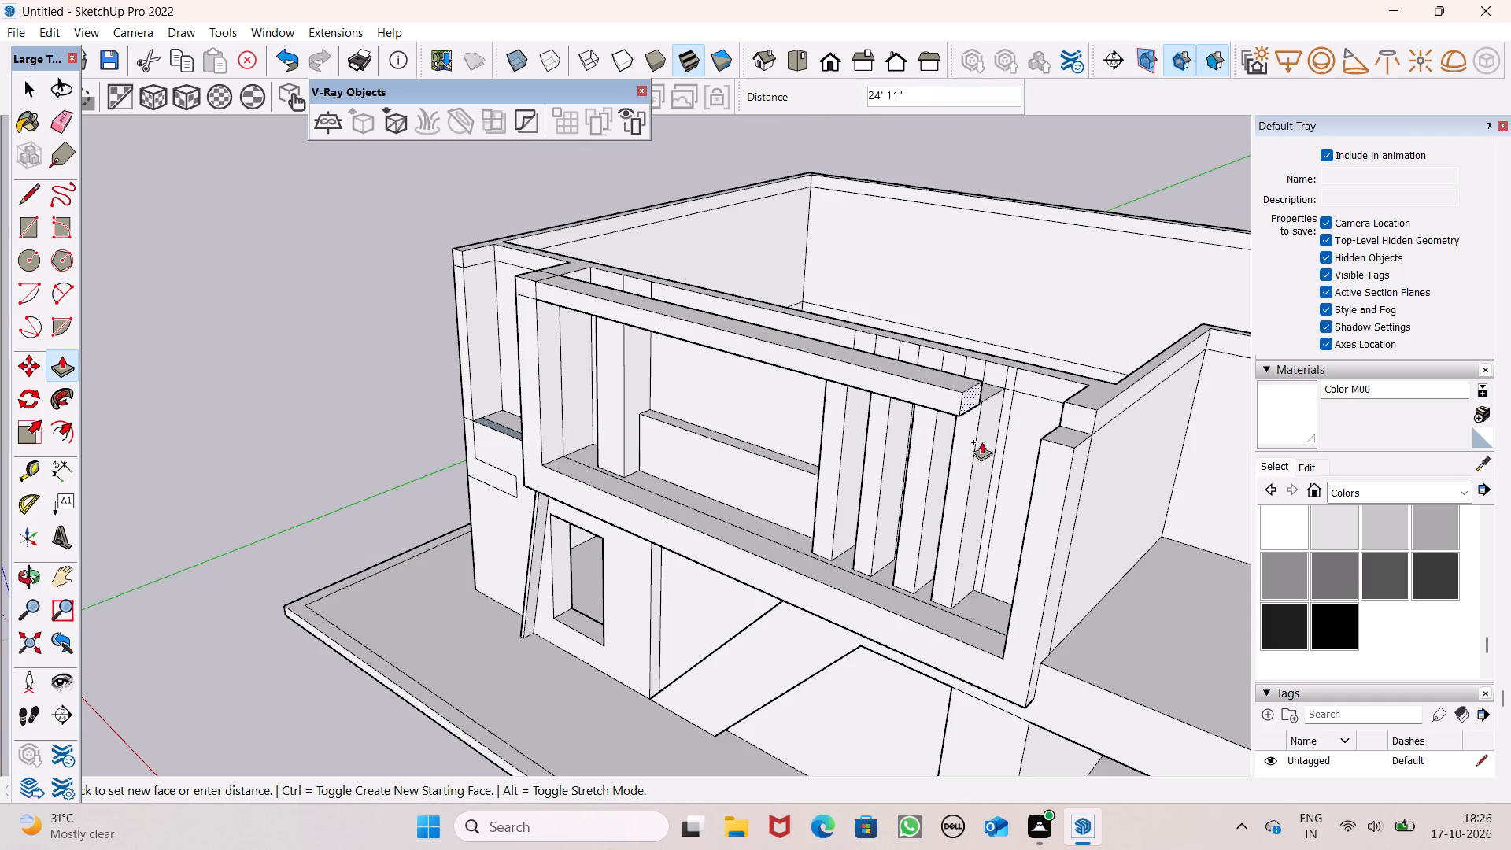
left_click_drag(981, 442, 1046, 456)
Extend the end of the top beam by 1' 2 15/16" over the right post to close the frame's corner.
middle_click(1088, 410)
scroll(1088, 412, "up", 2)
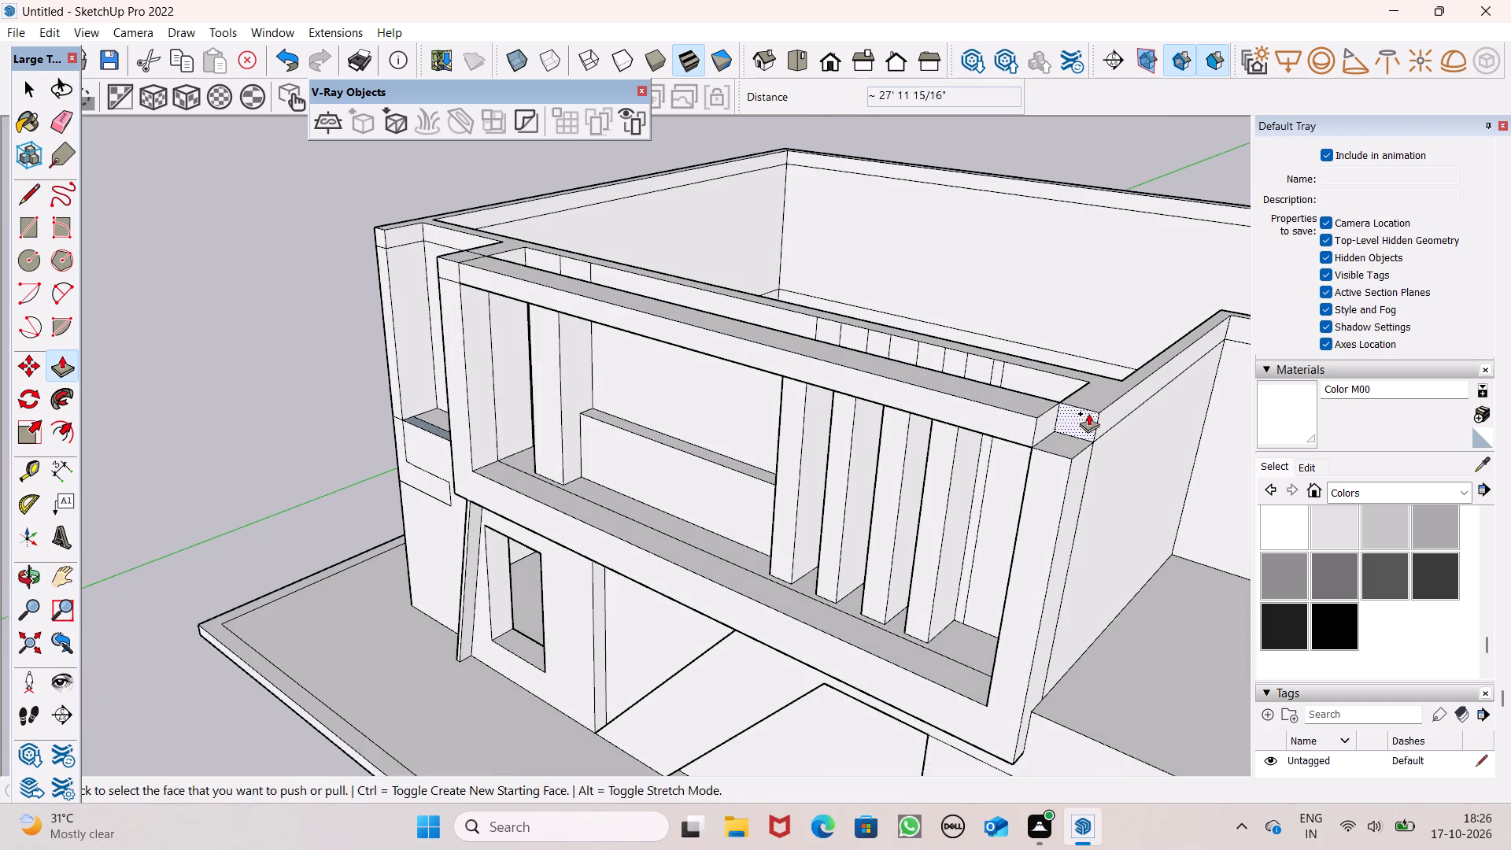
middle_click_drag(1121, 445, 1016, 480)
left_click_drag(959, 509, 972, 541)
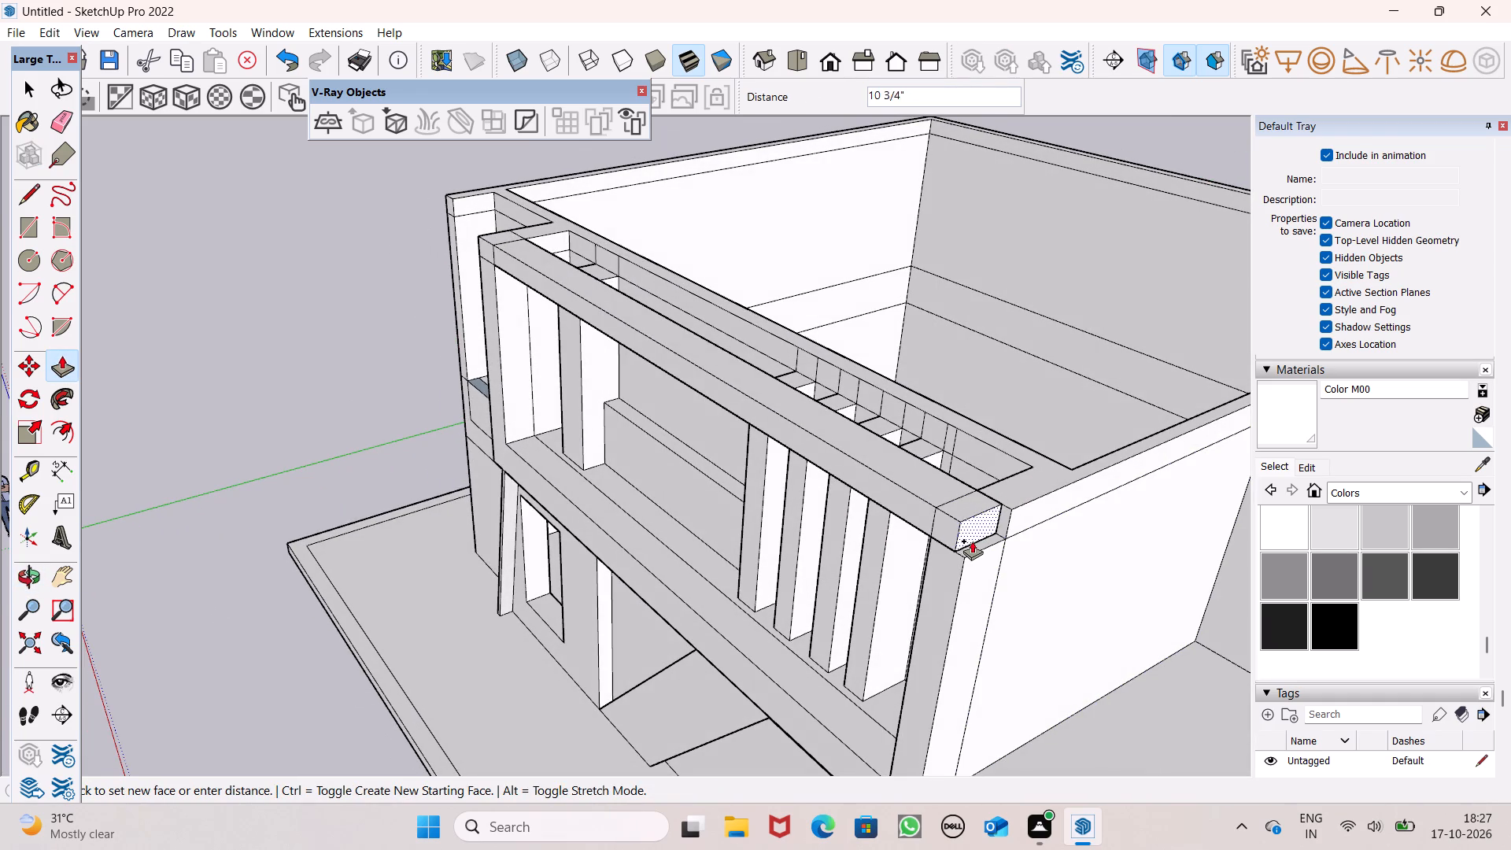
left_click_drag(972, 541, 977, 555)
Pull the underside of the frame's top beam down by 5 13/16".
scroll(978, 460, "down", 4)
middle_click_drag(972, 493, 604, 601)
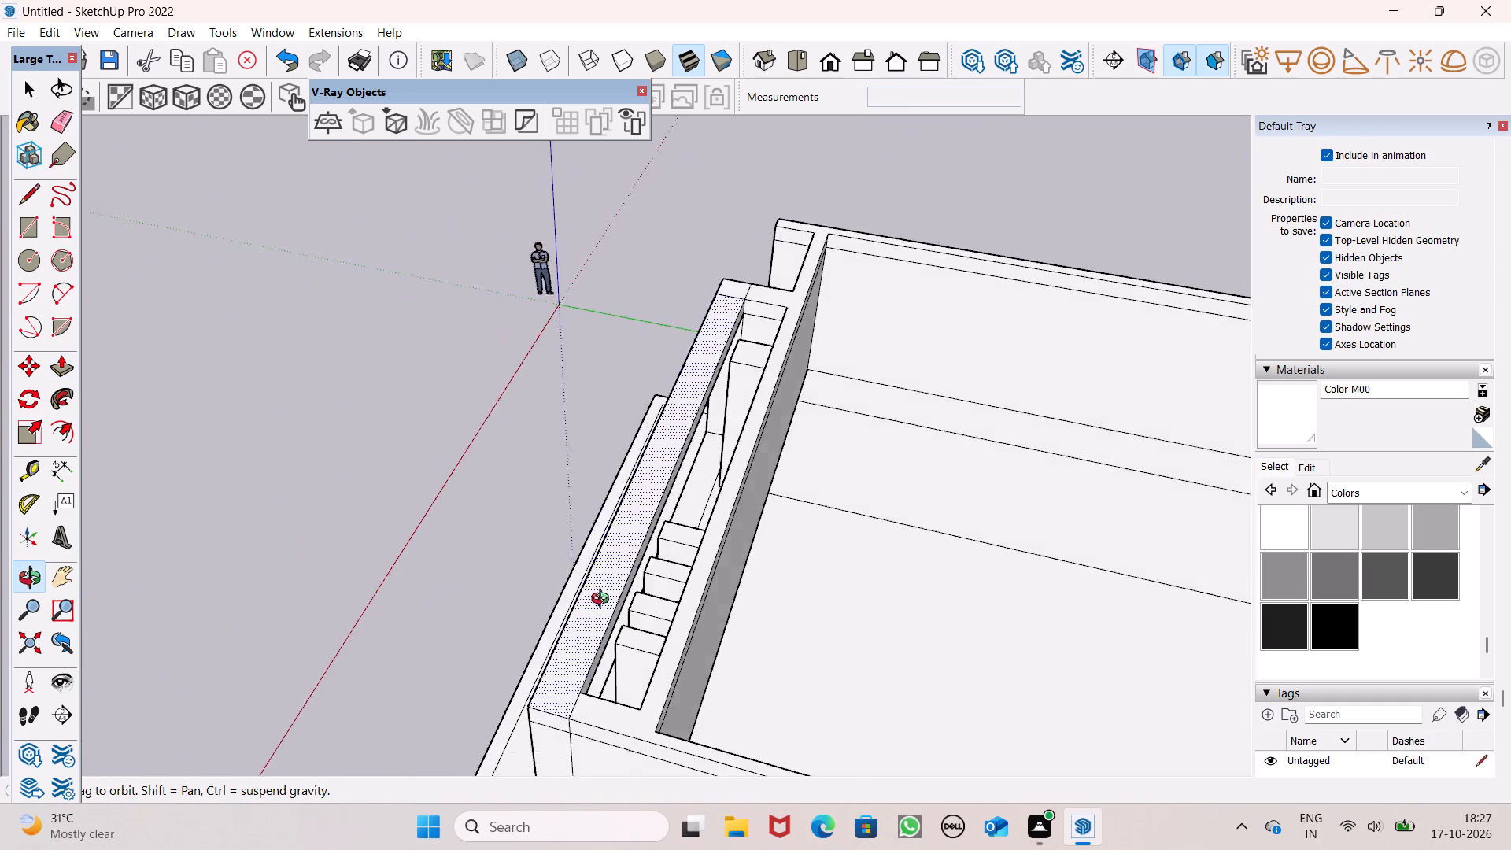
middle_click_drag(604, 601, 973, 338)
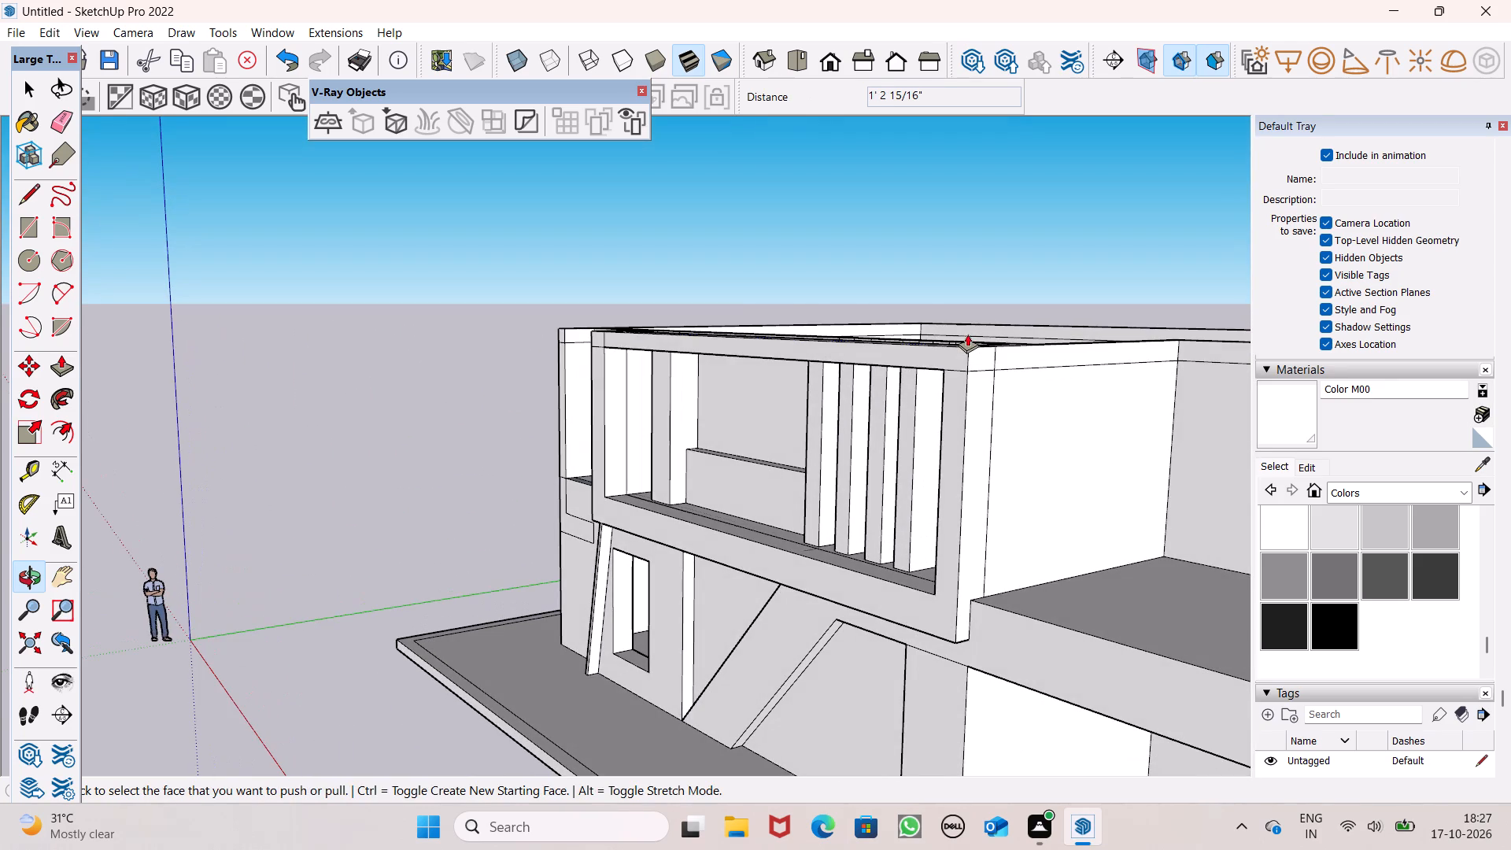
middle_click_drag(875, 361, 1044, 288)
scroll(875, 361, "up", 1)
middle_click_drag(856, 398, 950, 594)
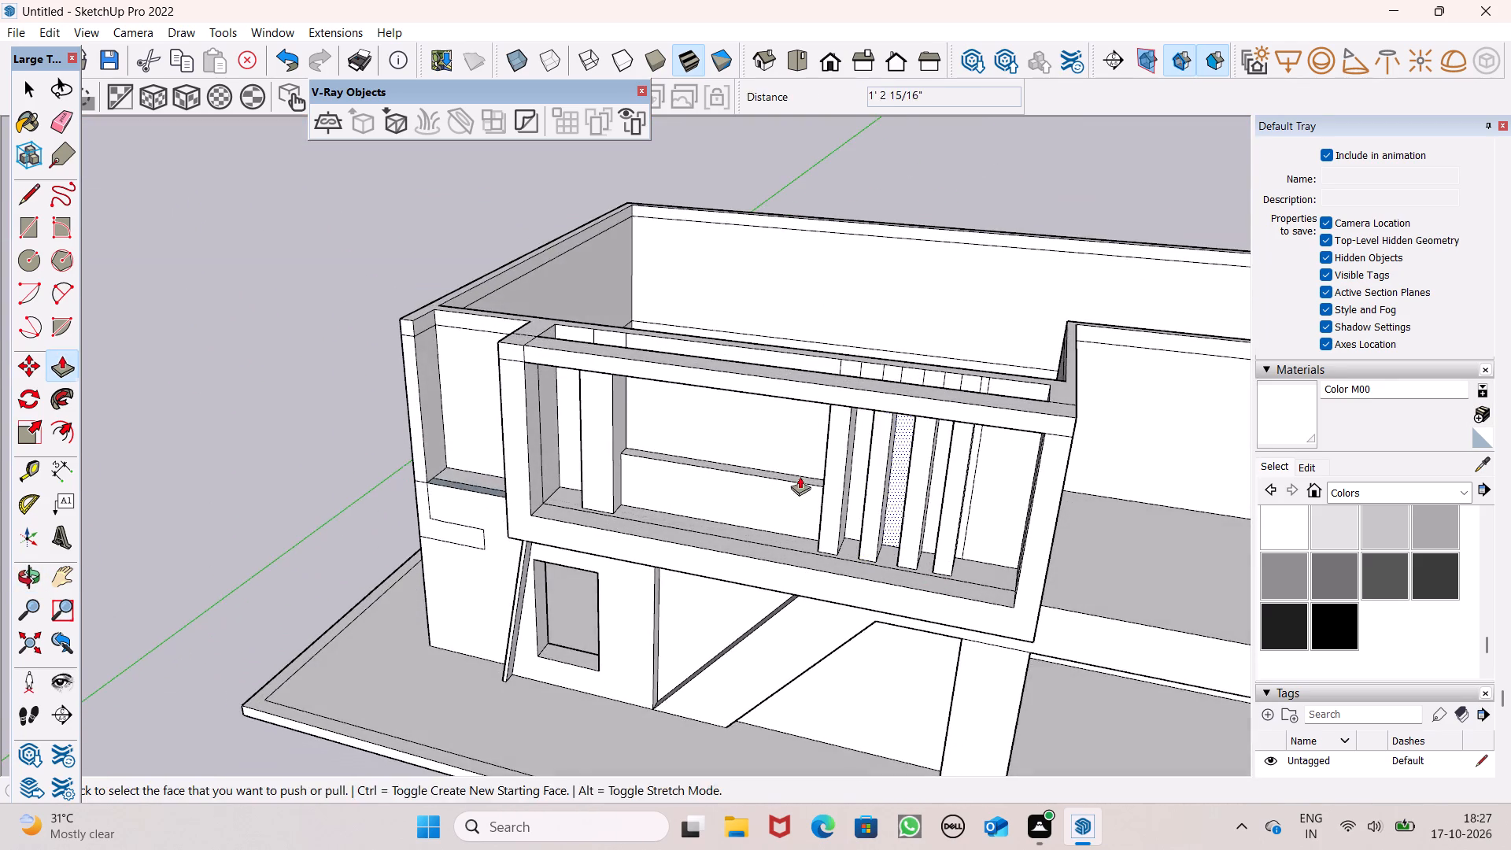
middle_click_drag(678, 406, 767, 164)
scroll(738, 235, "up", 1)
scroll(723, 349, "up", 4)
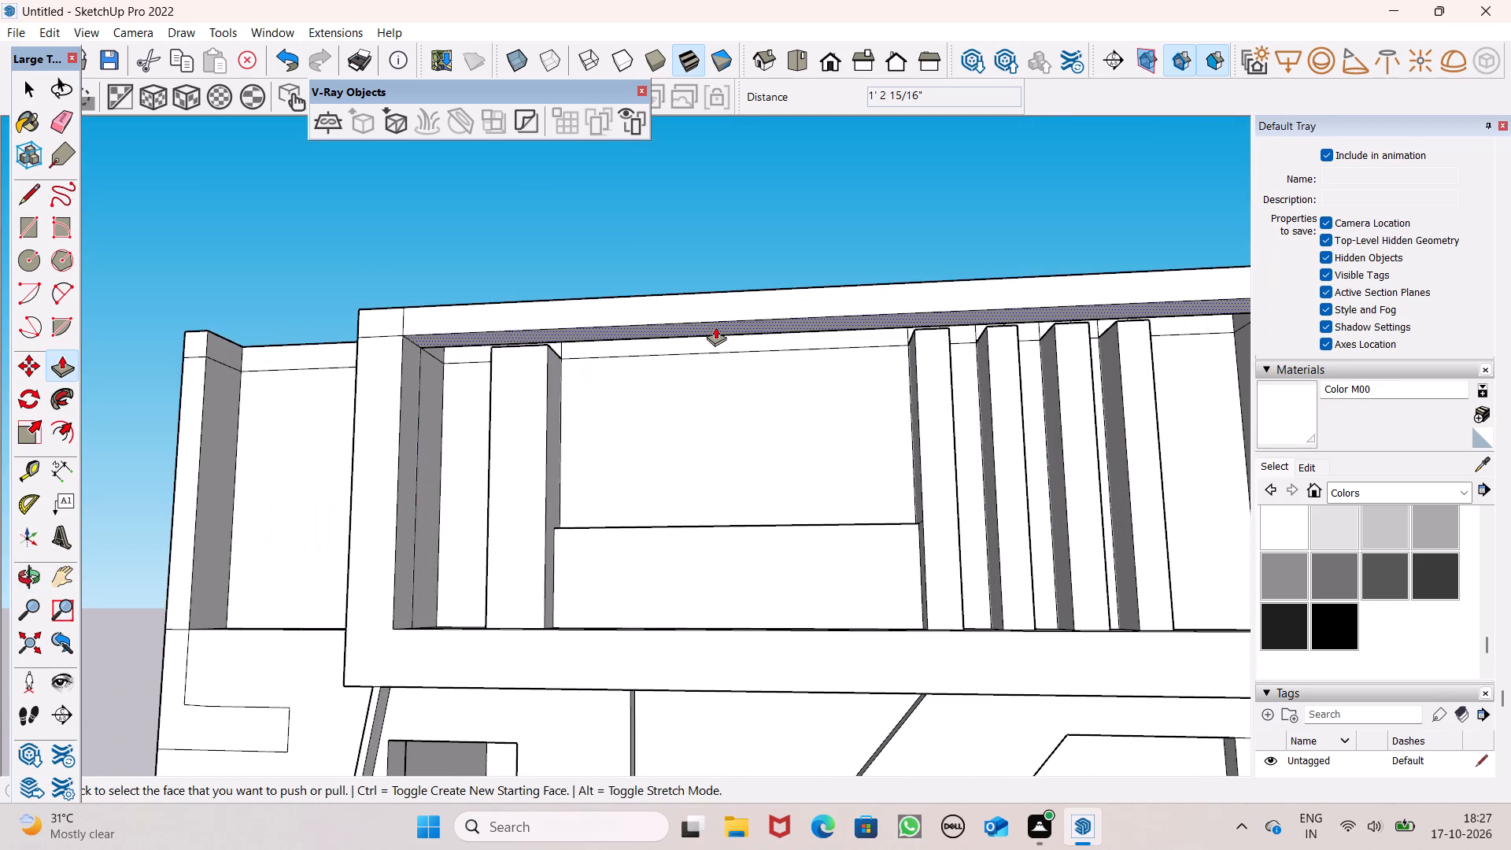
left_click_drag(715, 327, 716, 341)
Erase the leftover horizontal and vertical lines where the top beam meets the left post on the frame's front.
scroll(782, 271, "down", 4)
middle_click_drag(805, 324, 874, 420)
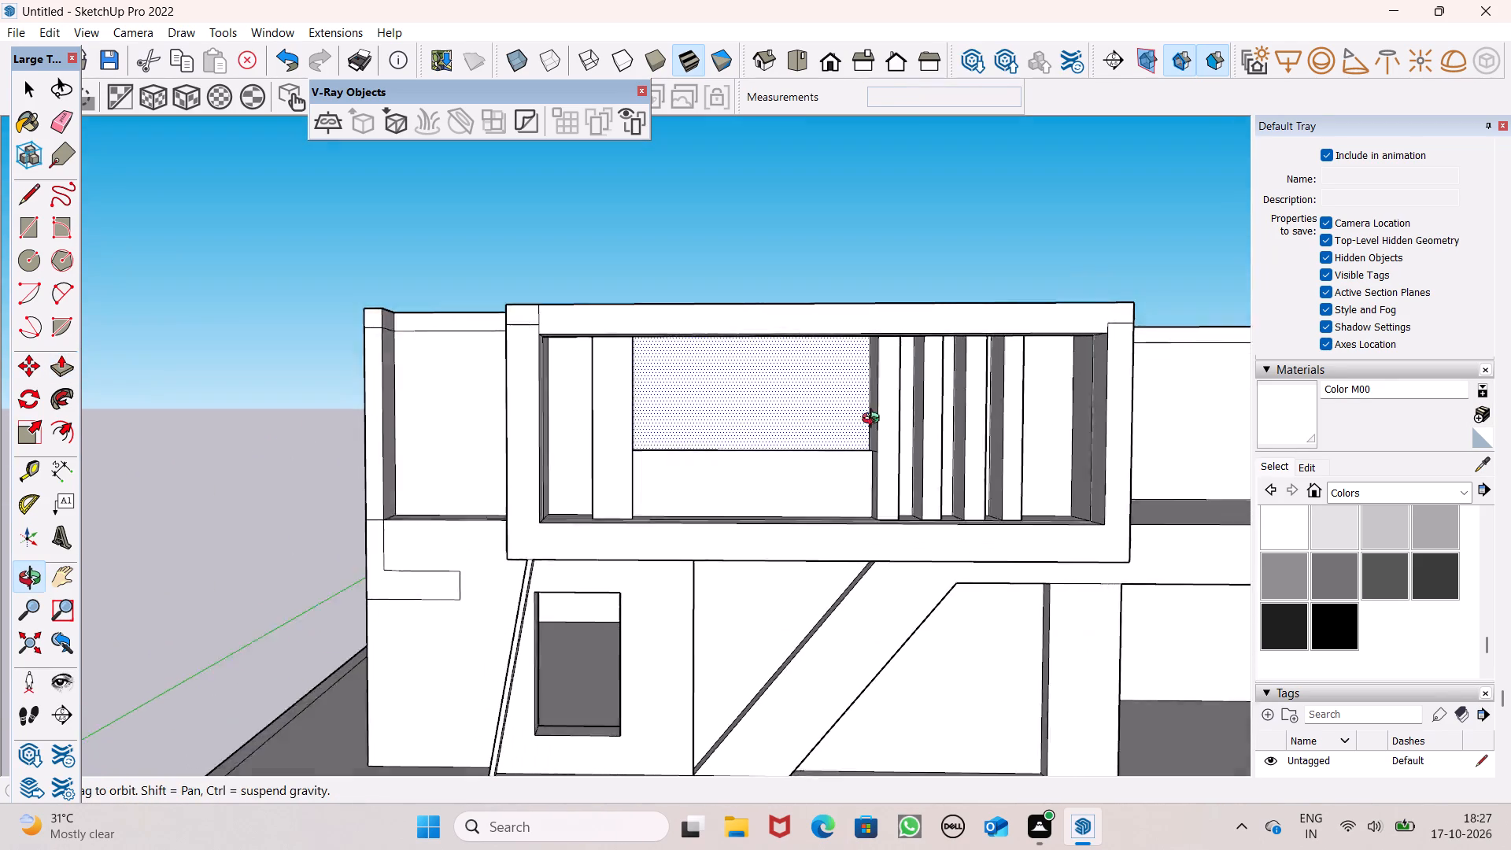
middle_click_drag(874, 420, 895, 448)
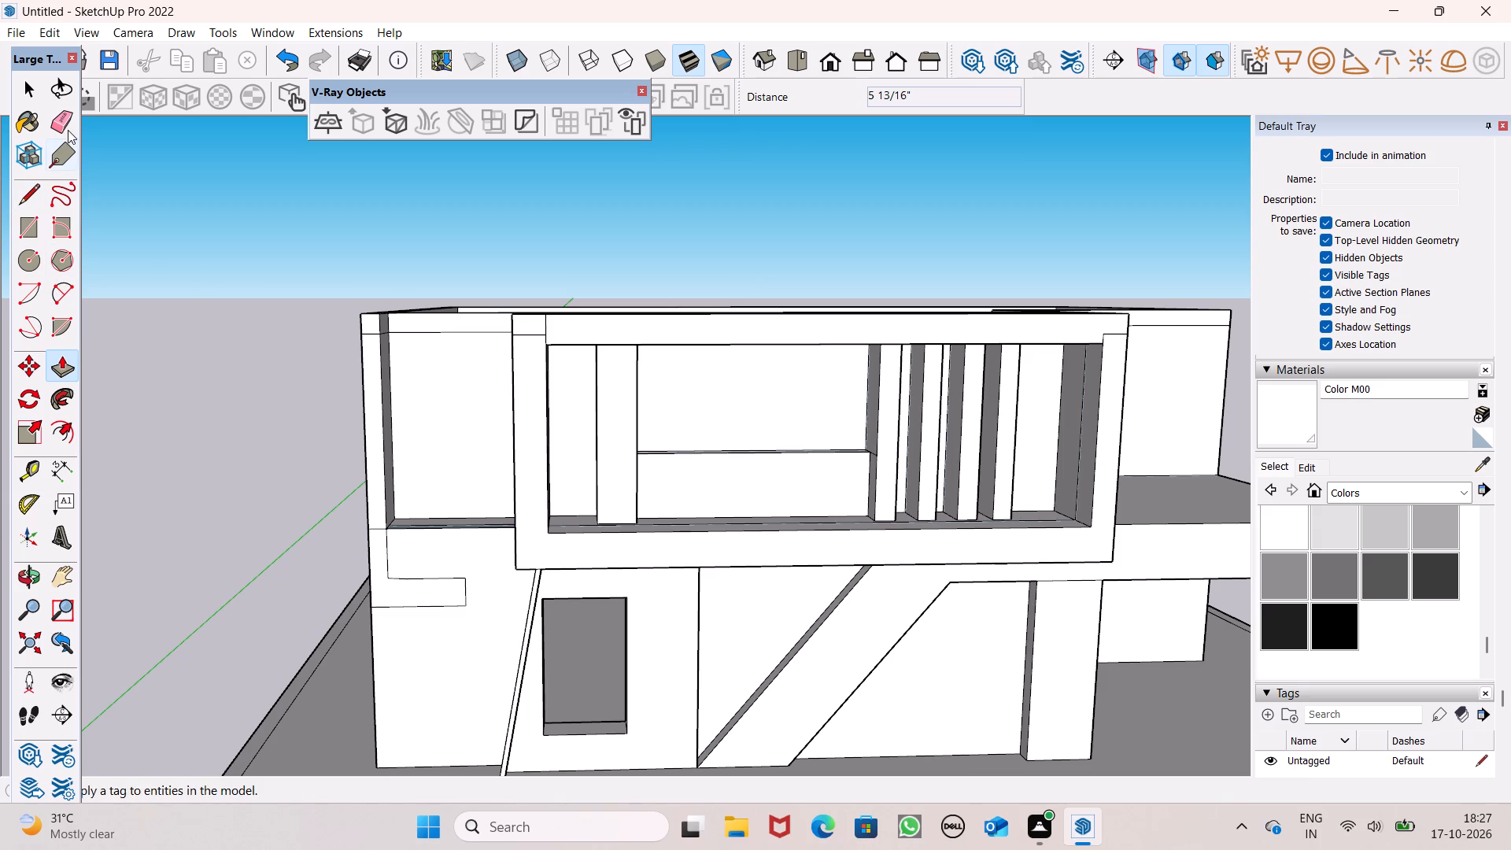
left_click(68, 130)
scroll(506, 408, "up", 5)
left_click_drag(540, 303, 578, 300)
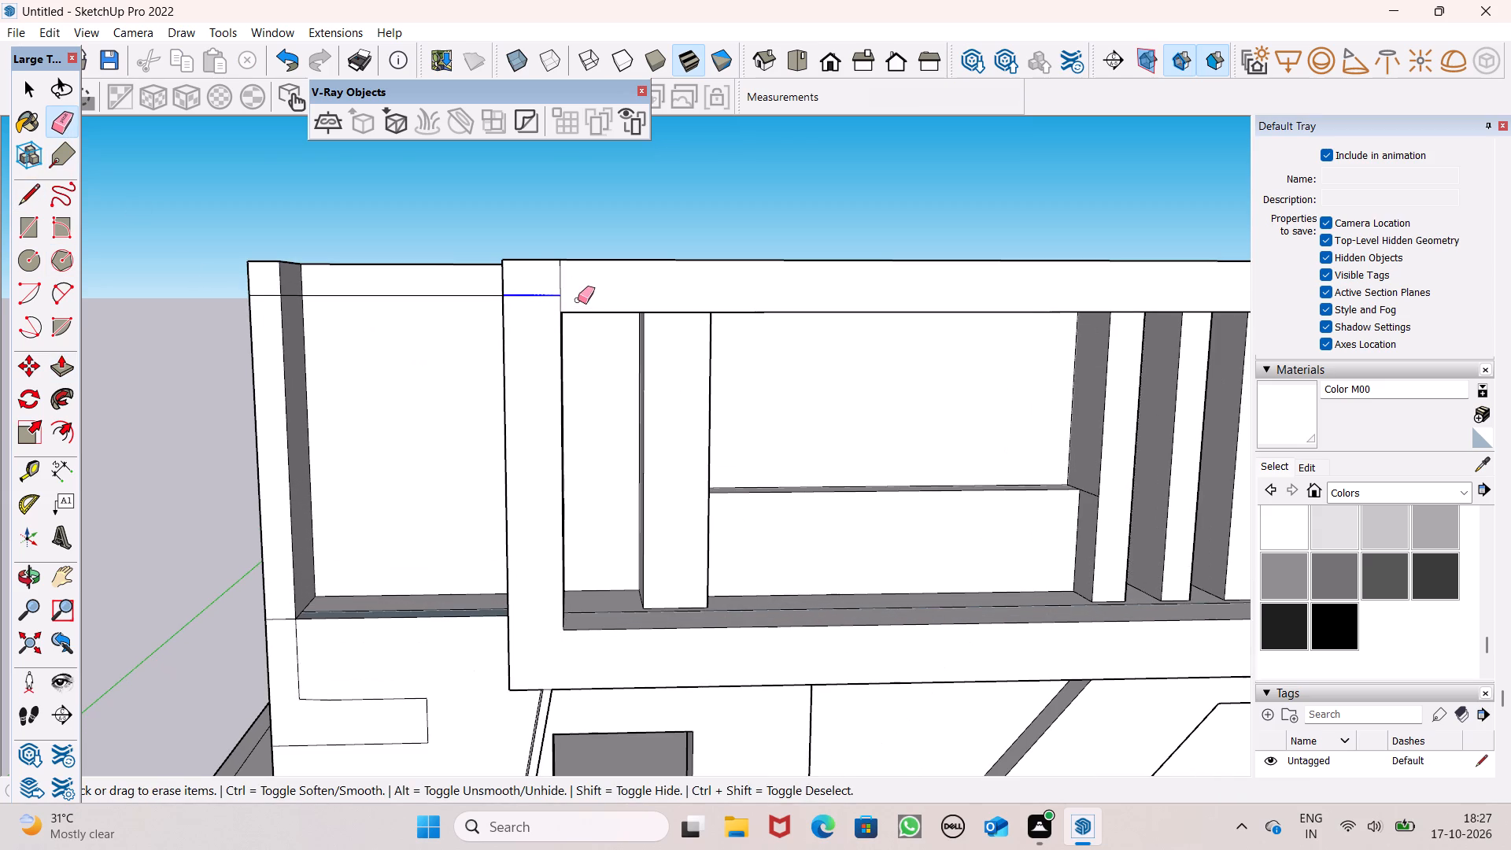
left_click_drag(578, 300, 571, 294)
left_click_drag(558, 289, 574, 291)
scroll(430, 359, "down", 3)
scroll(506, 323, "up", 4)
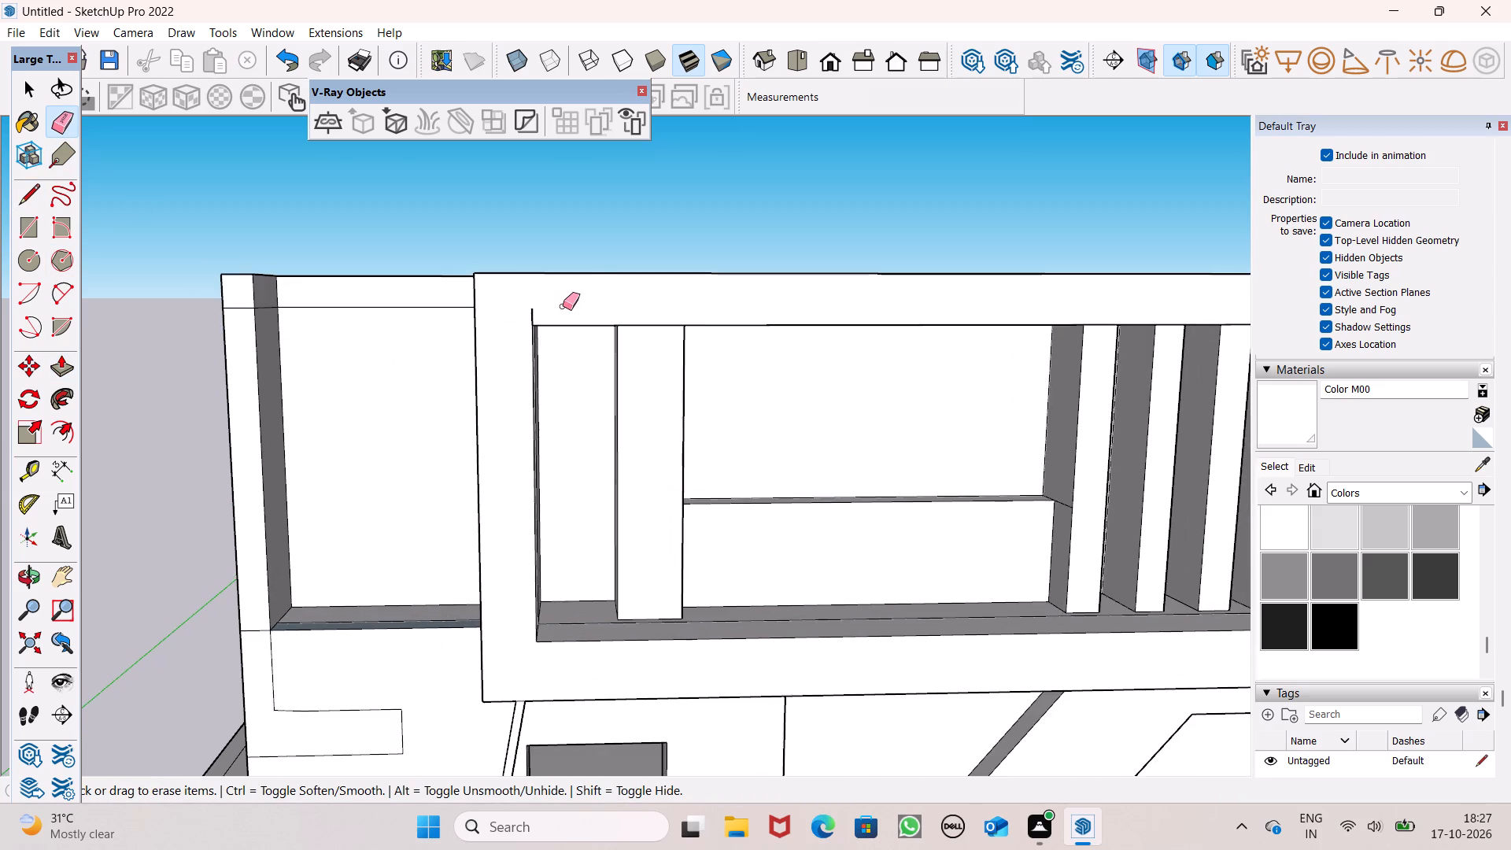
scroll(563, 306, "up", 6)
middle_click_drag(560, 333, 444, 367)
left_click_drag(471, 335, 464, 331)
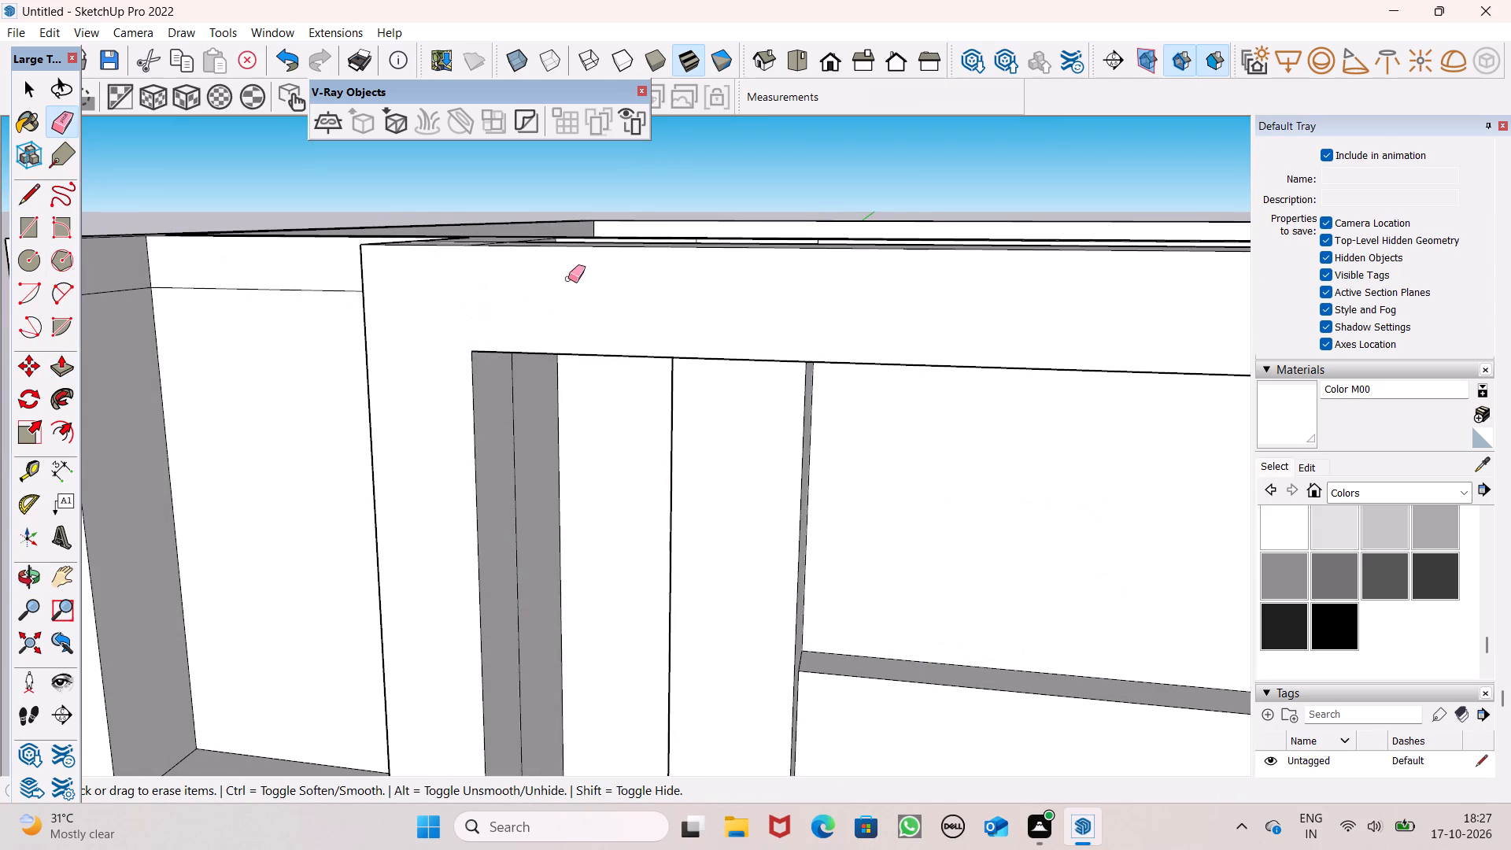
Erase the leftover lines where the top beam meets the right post on the frame's front.
scroll(571, 294, "down", 5)
scroll(635, 313, "down", 8)
scroll(530, 265, "down", 7)
scroll(854, 284, "up", 8)
scroll(791, 317, "up", 6)
left_click_drag(726, 283, 726, 307)
left_click_drag(701, 306, 676, 310)
scroll(868, 283, "down", 2)
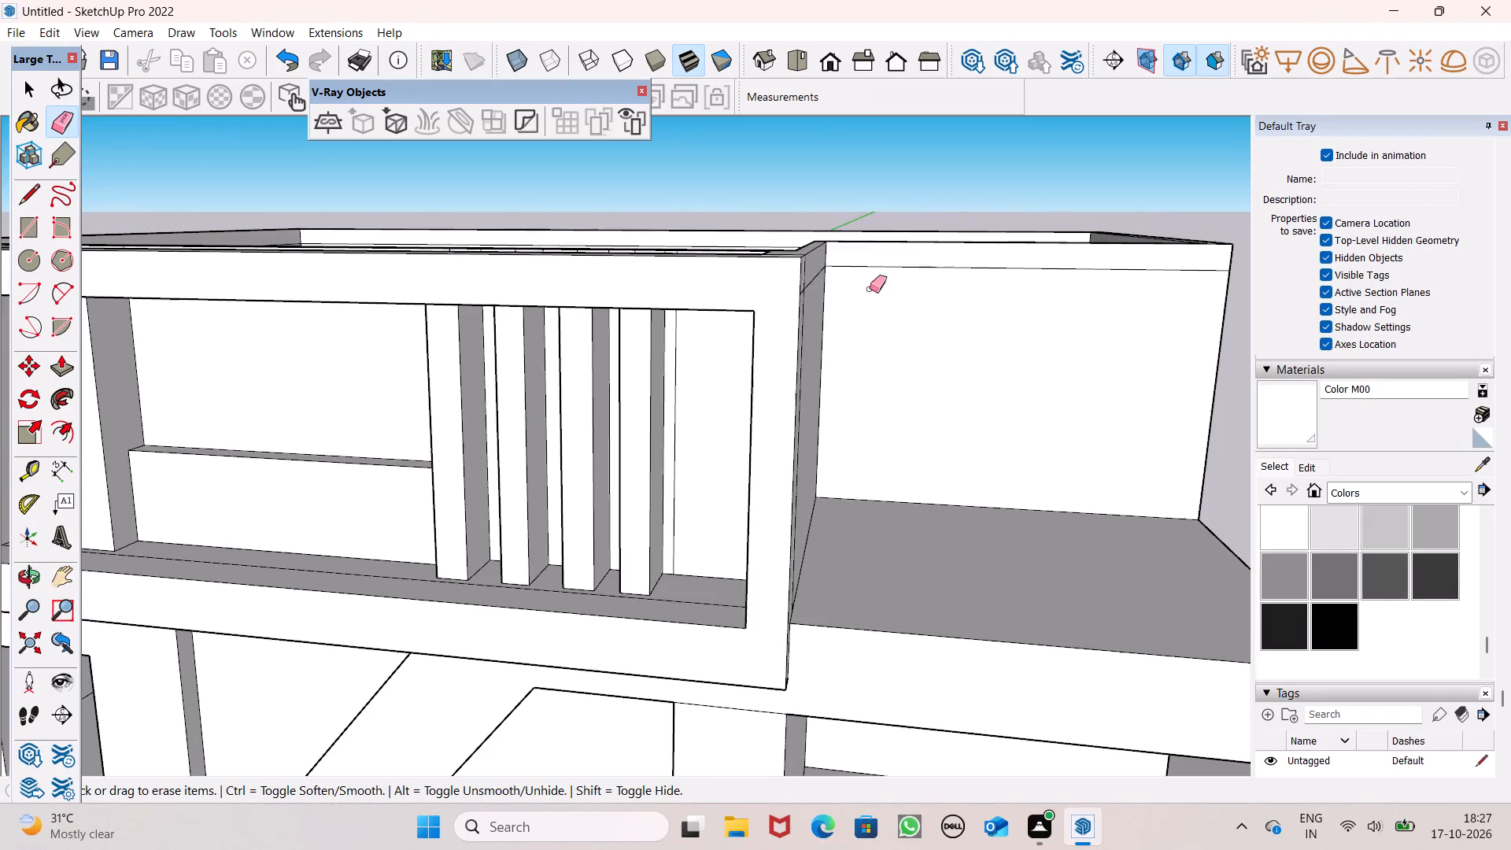
Pull the inner face of the top beam back by 2' 5 15/16" to the wall, covering the open gap above the fins.
scroll(870, 289, "down", 2)
middle_click_drag(891, 345, 986, 375)
scroll(912, 238, "down", 6)
middle_click_drag(912, 321, 678, 626)
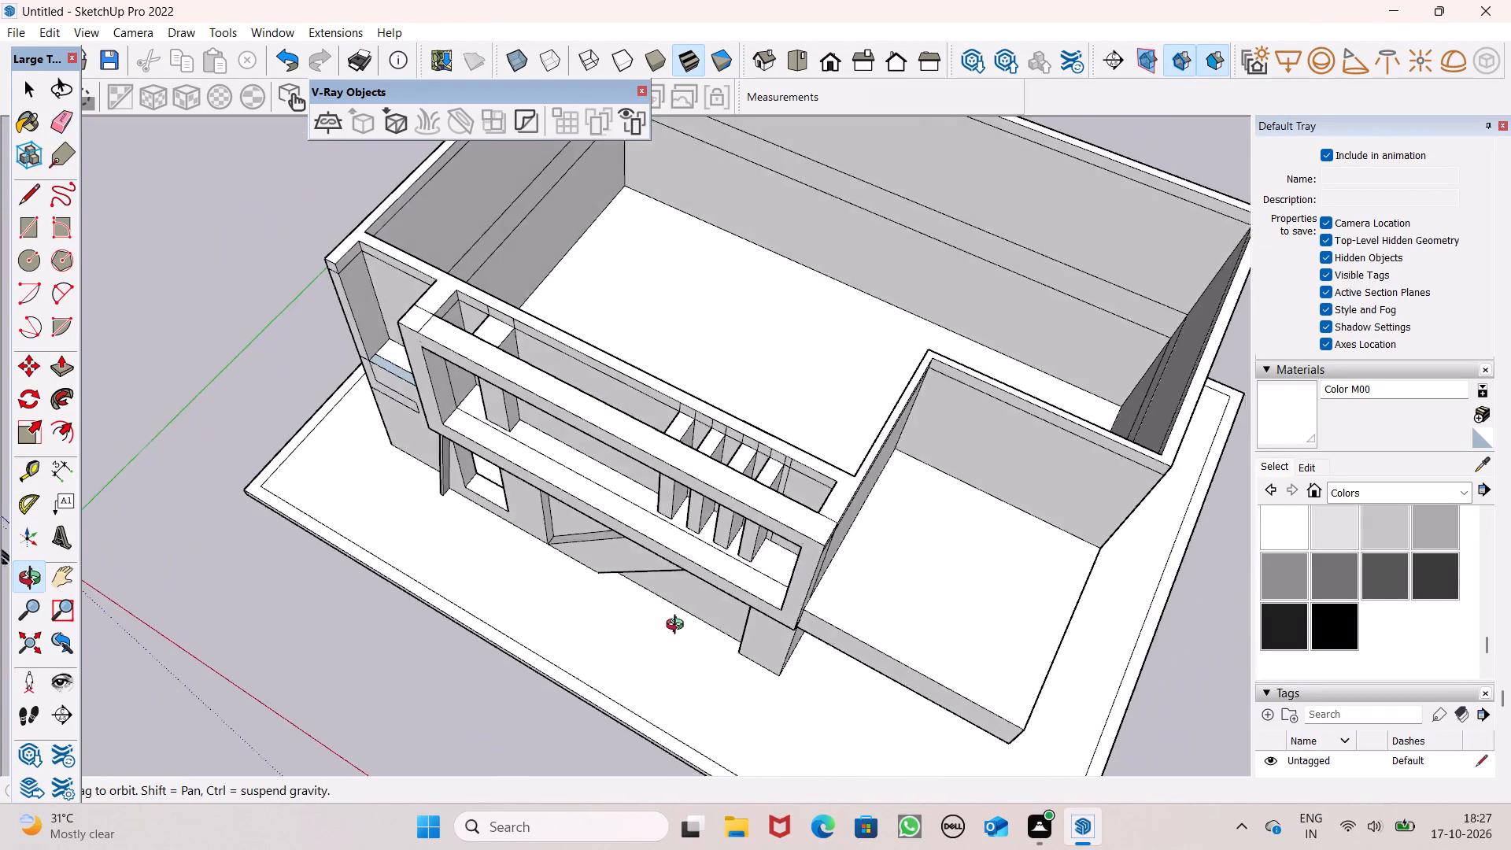
middle_click_drag(678, 626, 661, 612)
scroll(621, 522, "up", 6)
scroll(591, 434, "down", 3)
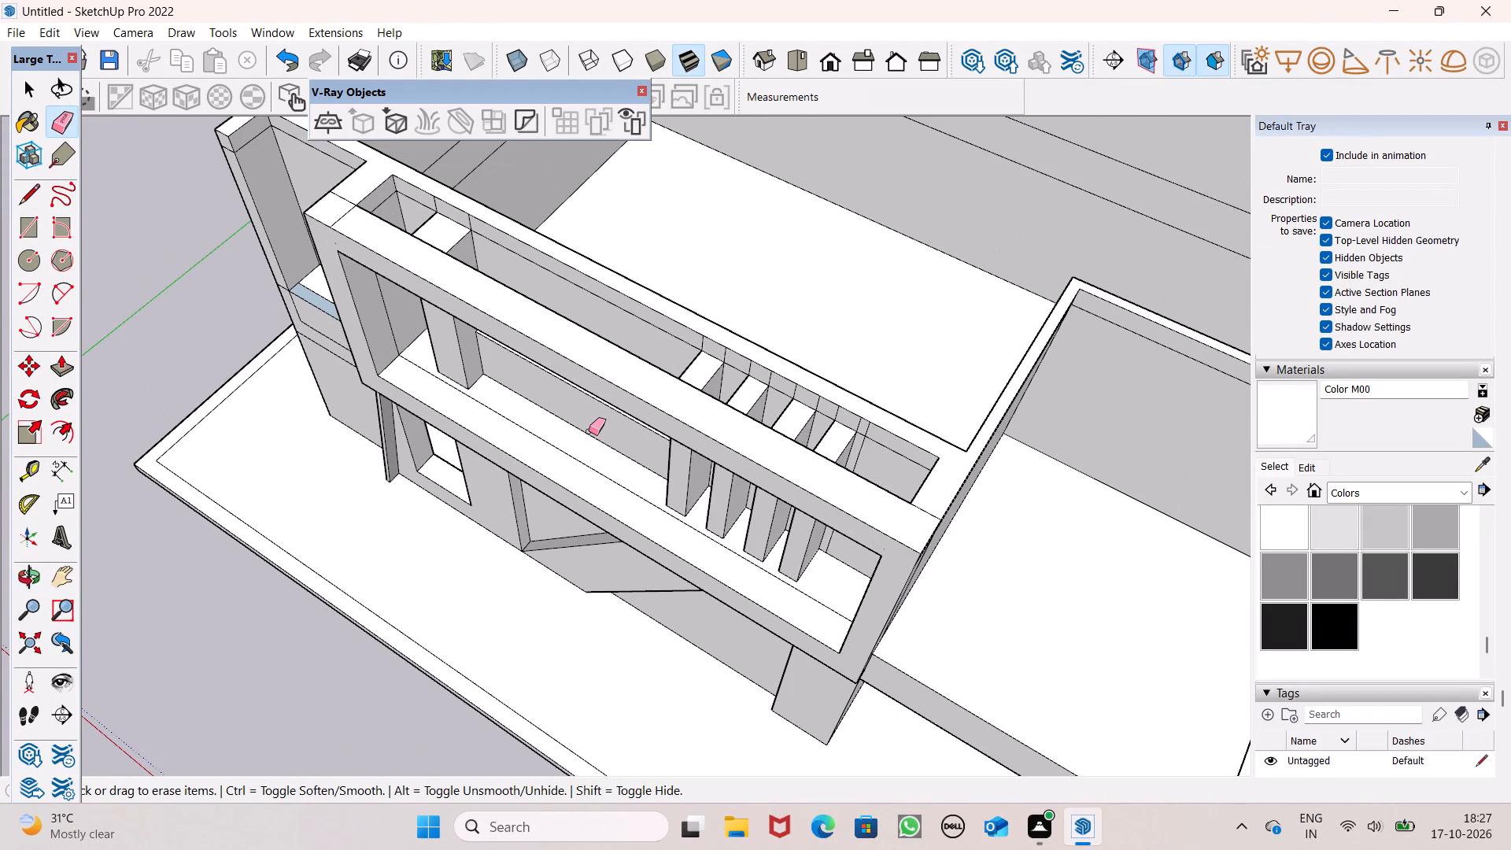
middle_click_drag(598, 442, 717, 388)
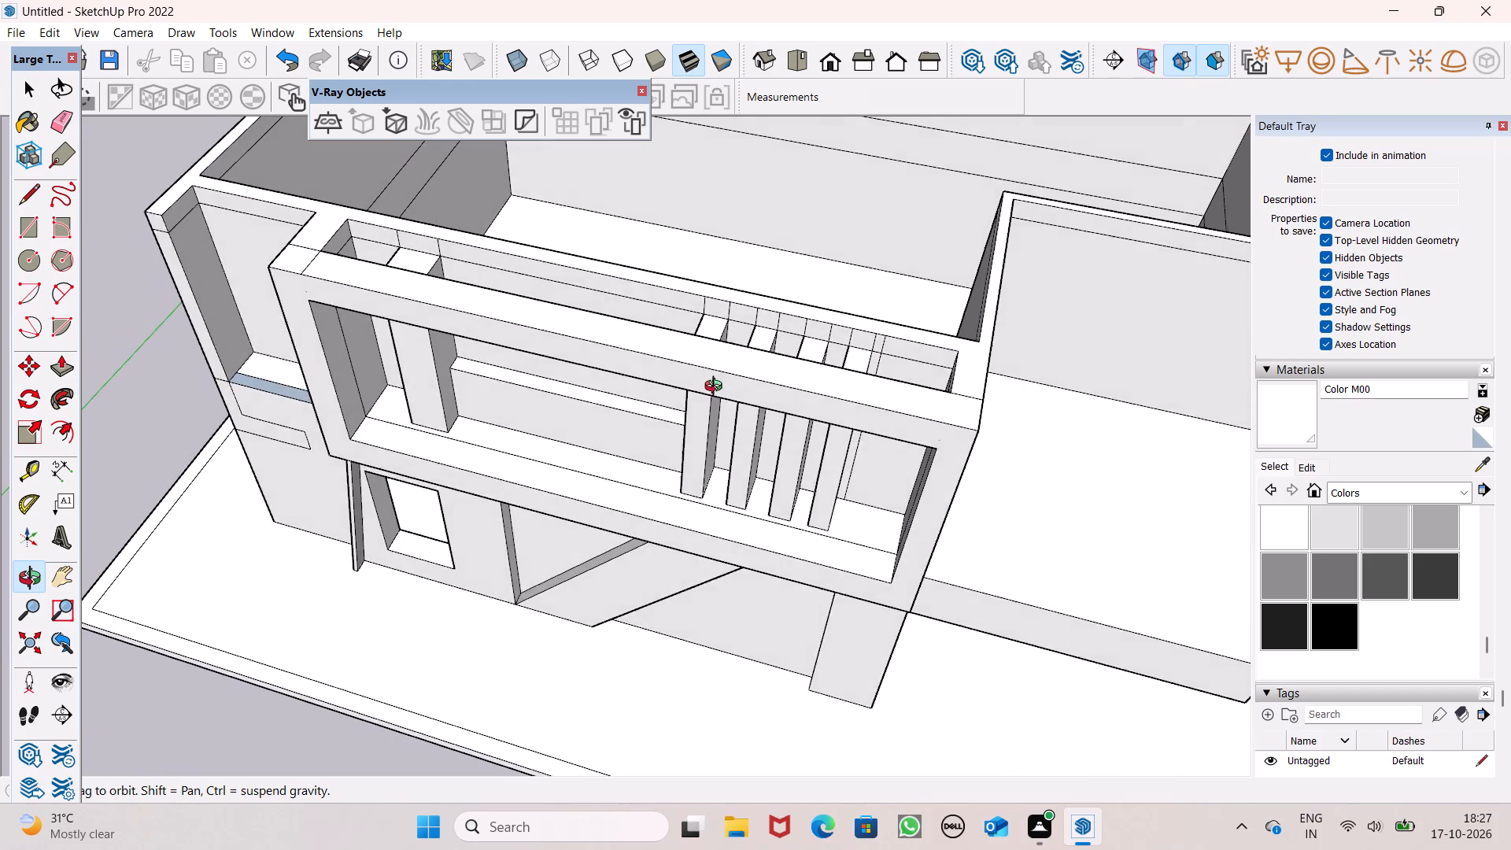
middle_click_drag(717, 388, 14, 412)
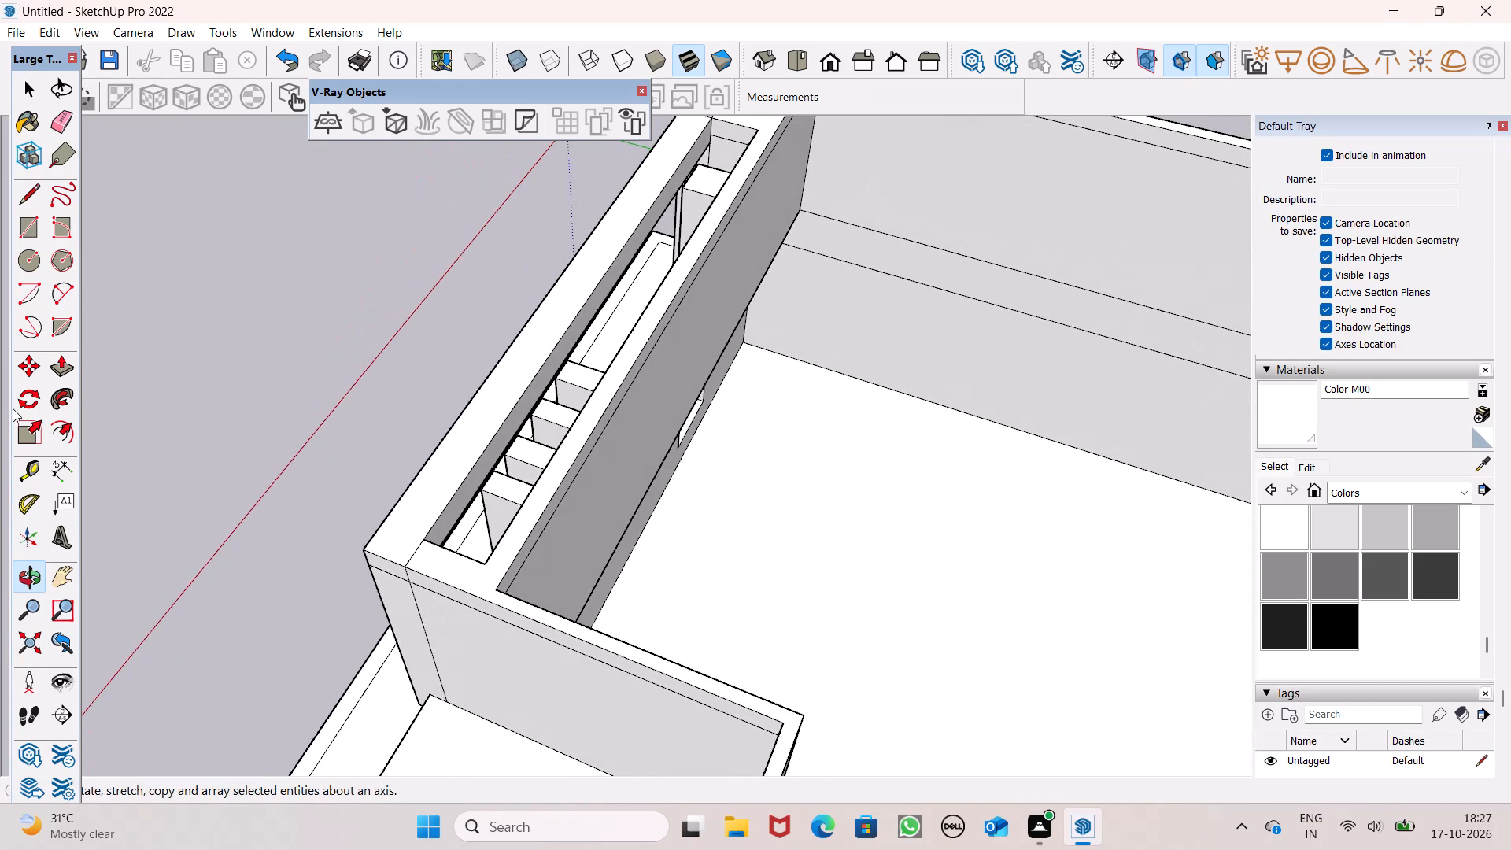
middle_click_drag(110, 438, 253, 461)
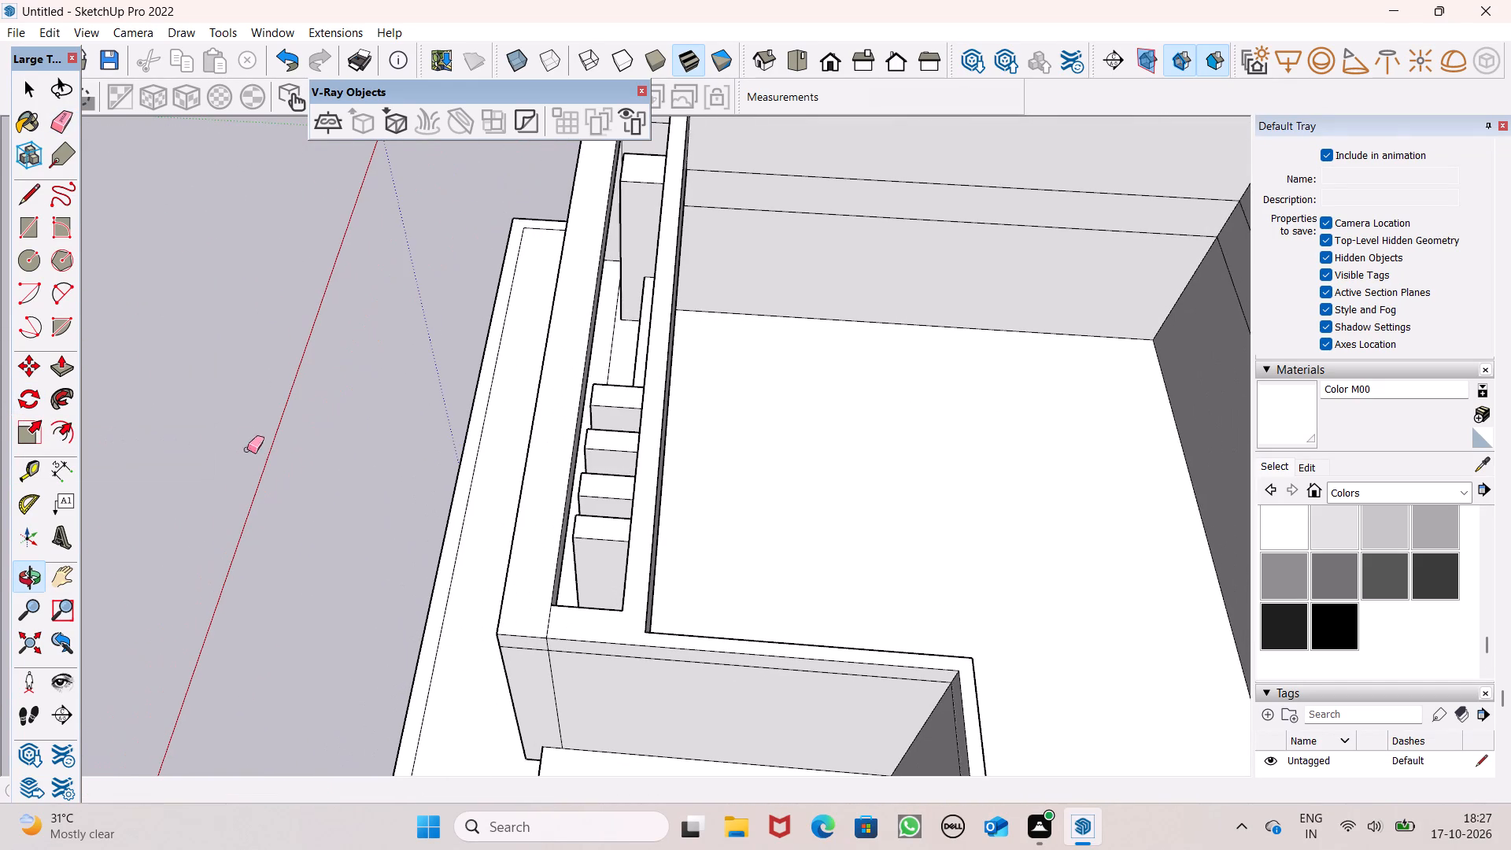
left_click(68, 364)
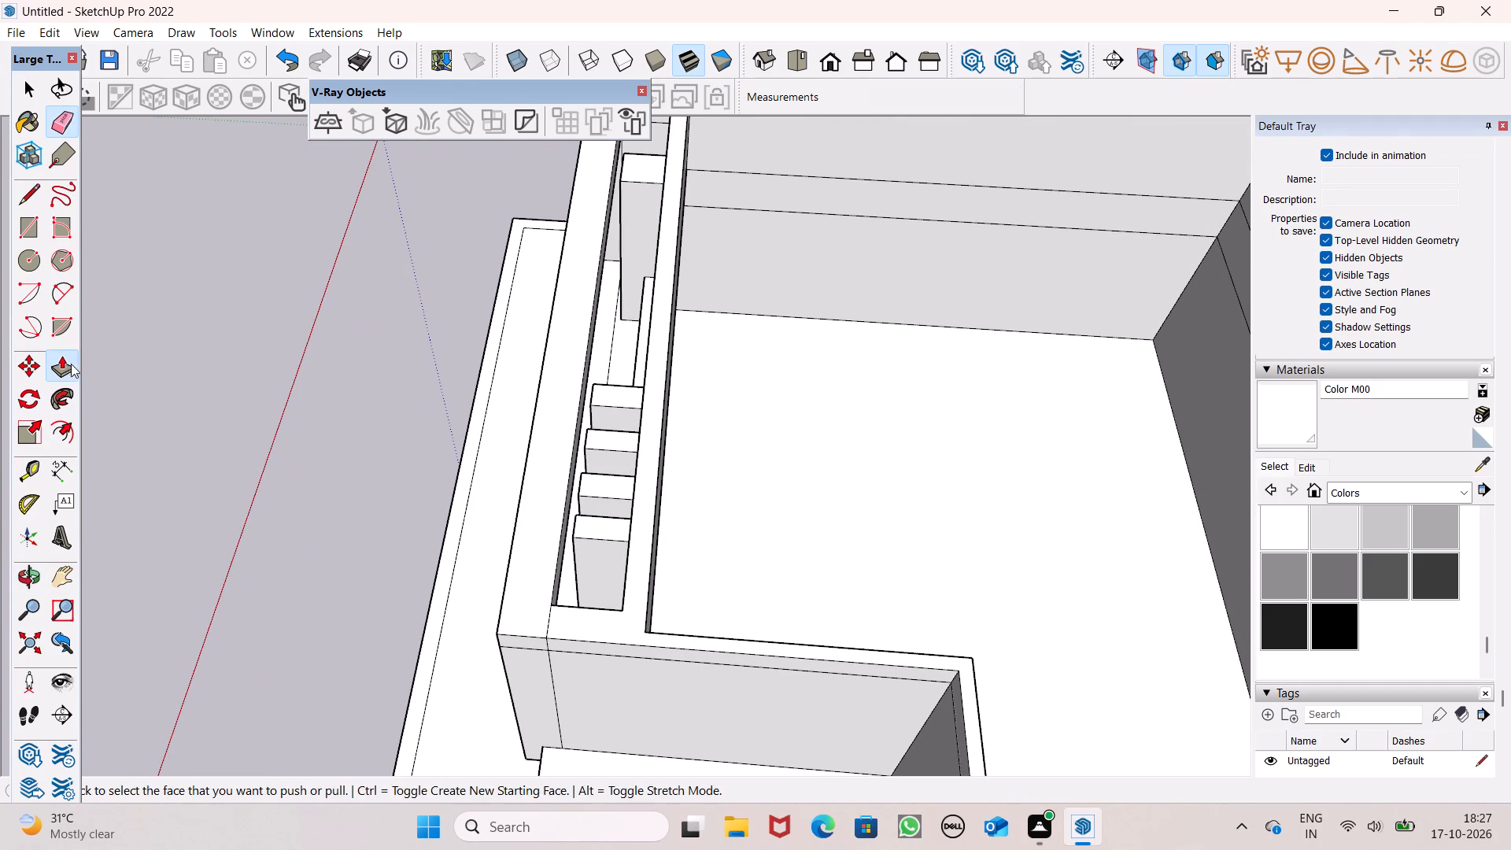
scroll(796, 441, "up", 1)
middle_click_drag(796, 441, 682, 494)
scroll(516, 404, "up", 4)
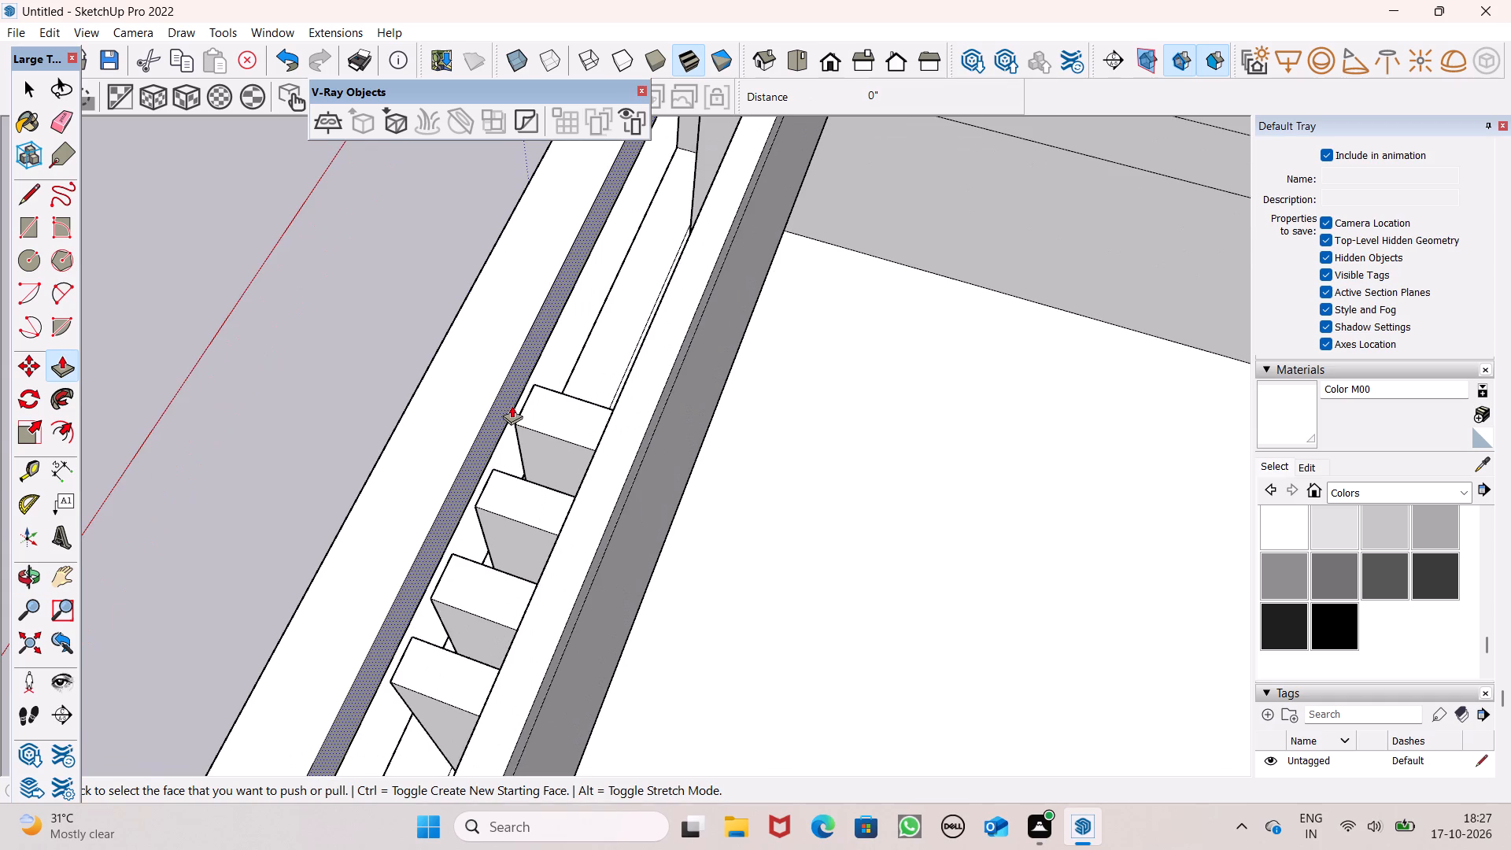
left_click_drag(511, 405, 607, 453)
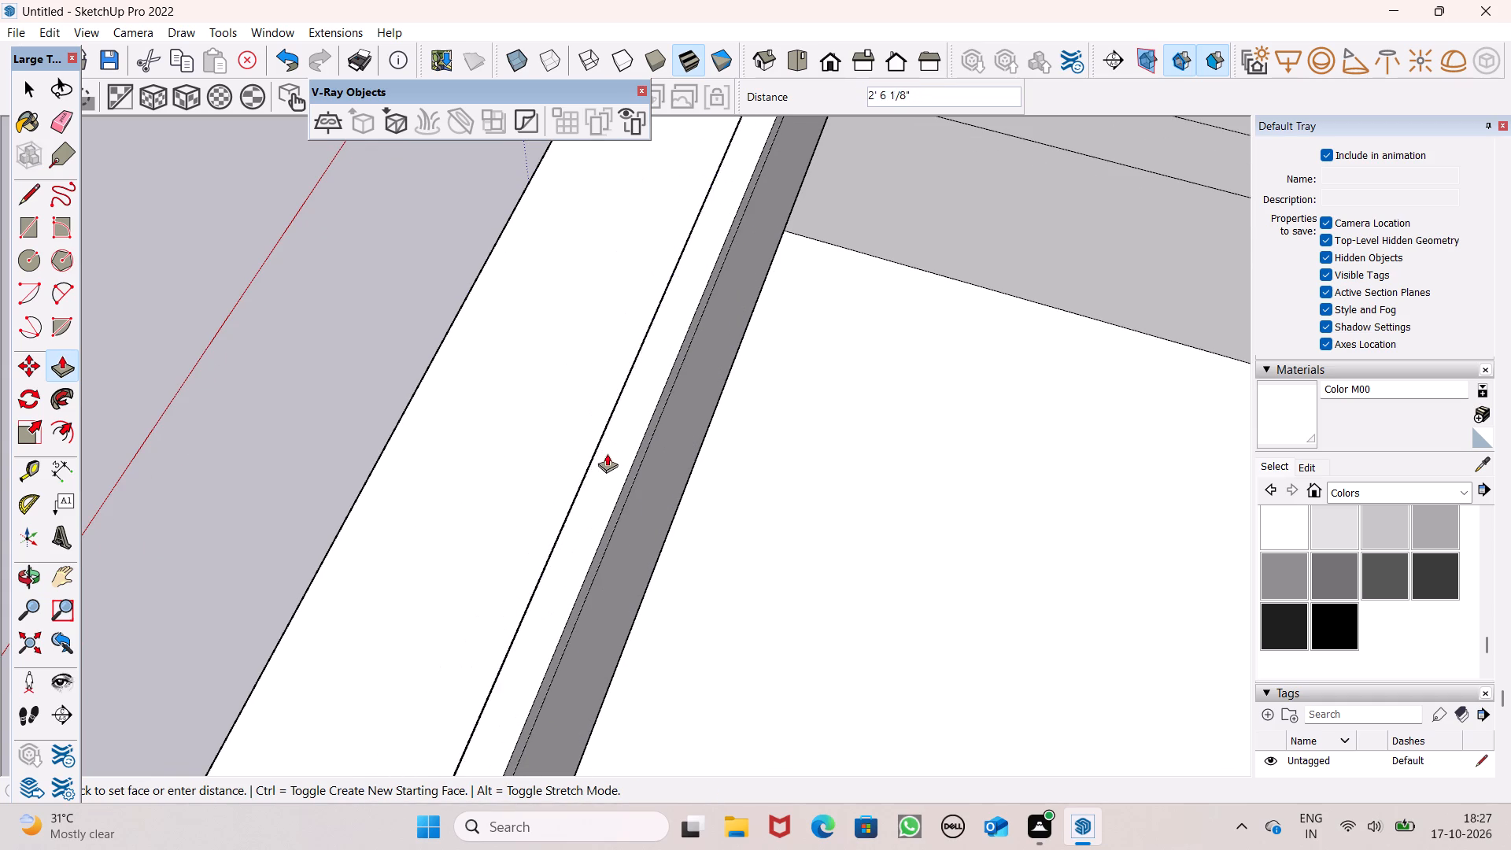
left_click_drag(607, 453, 599, 451)
Erase the leftover short line across the top face of the frame's left post.
scroll(771, 418, "down", 5)
middle_click_drag(682, 485, 1017, 312)
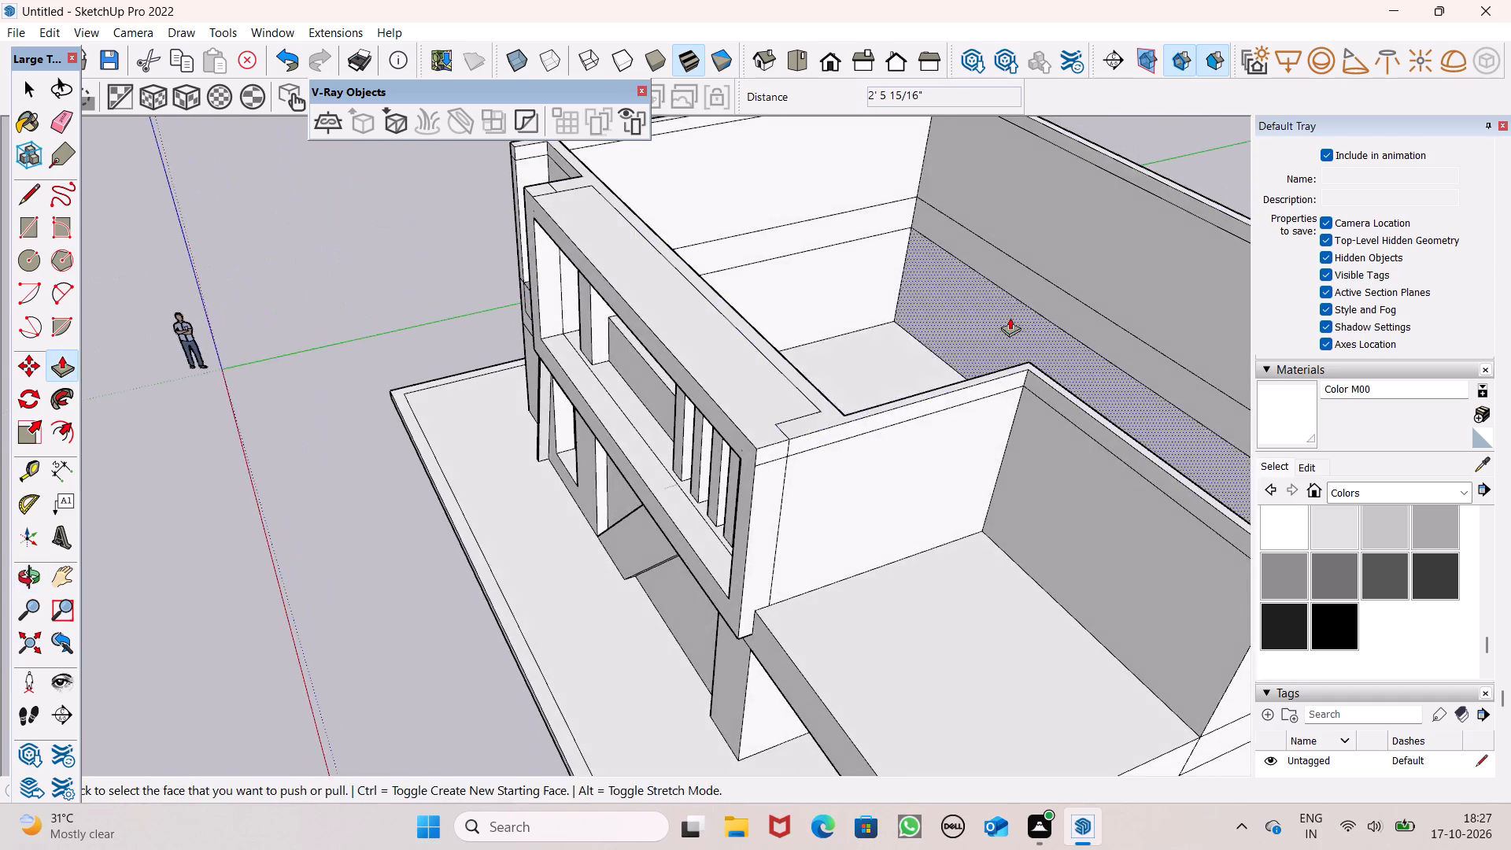
scroll(632, 465, "up", 1)
middle_click_drag(637, 465, 937, 379)
scroll(940, 383, "down", 2)
middle_click_drag(907, 384, 885, 168)
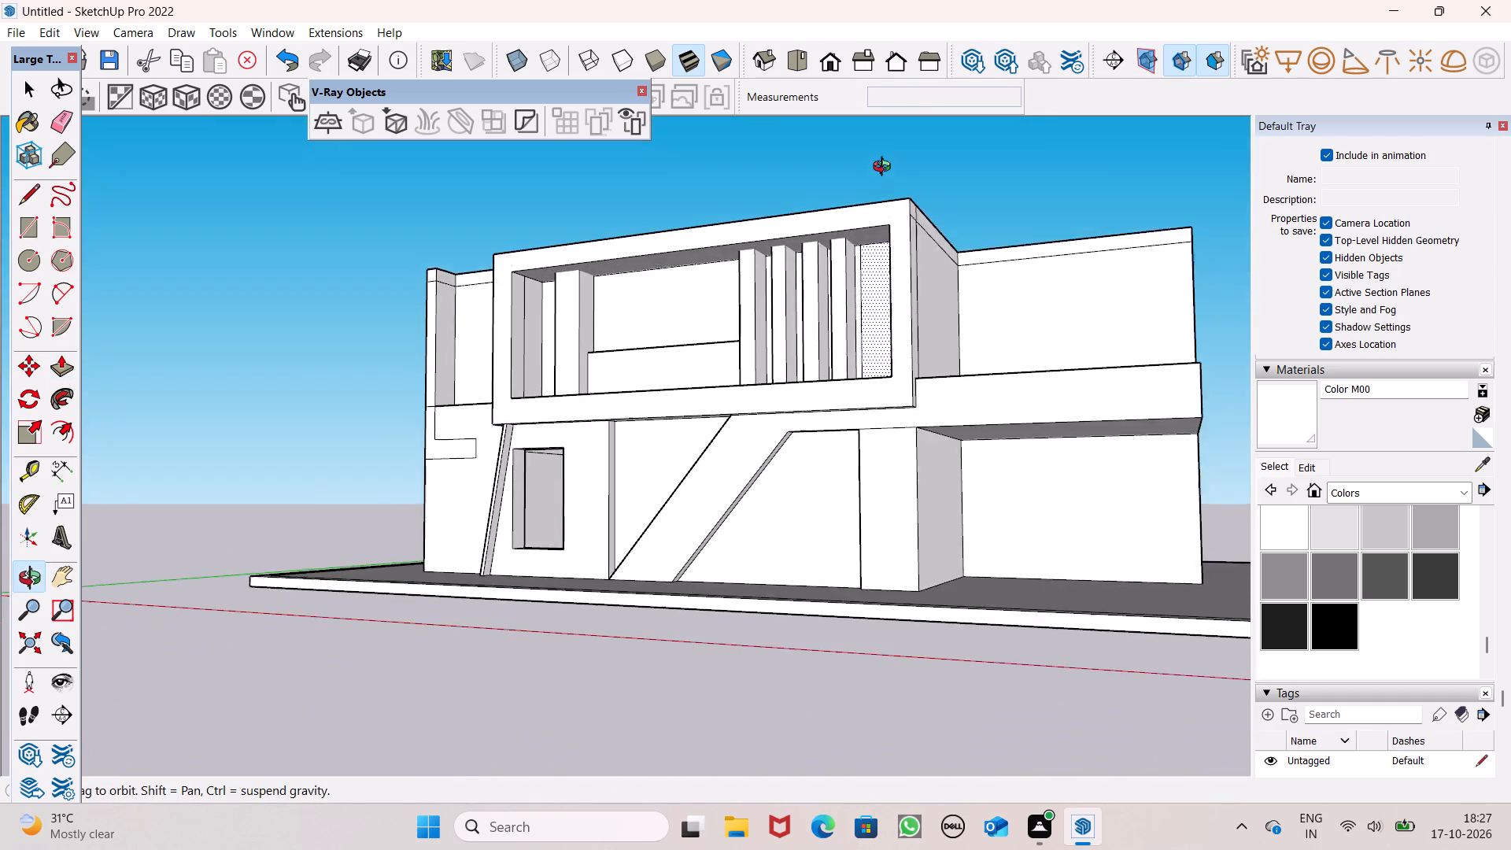
middle_click_drag(885, 168, 1054, 482)
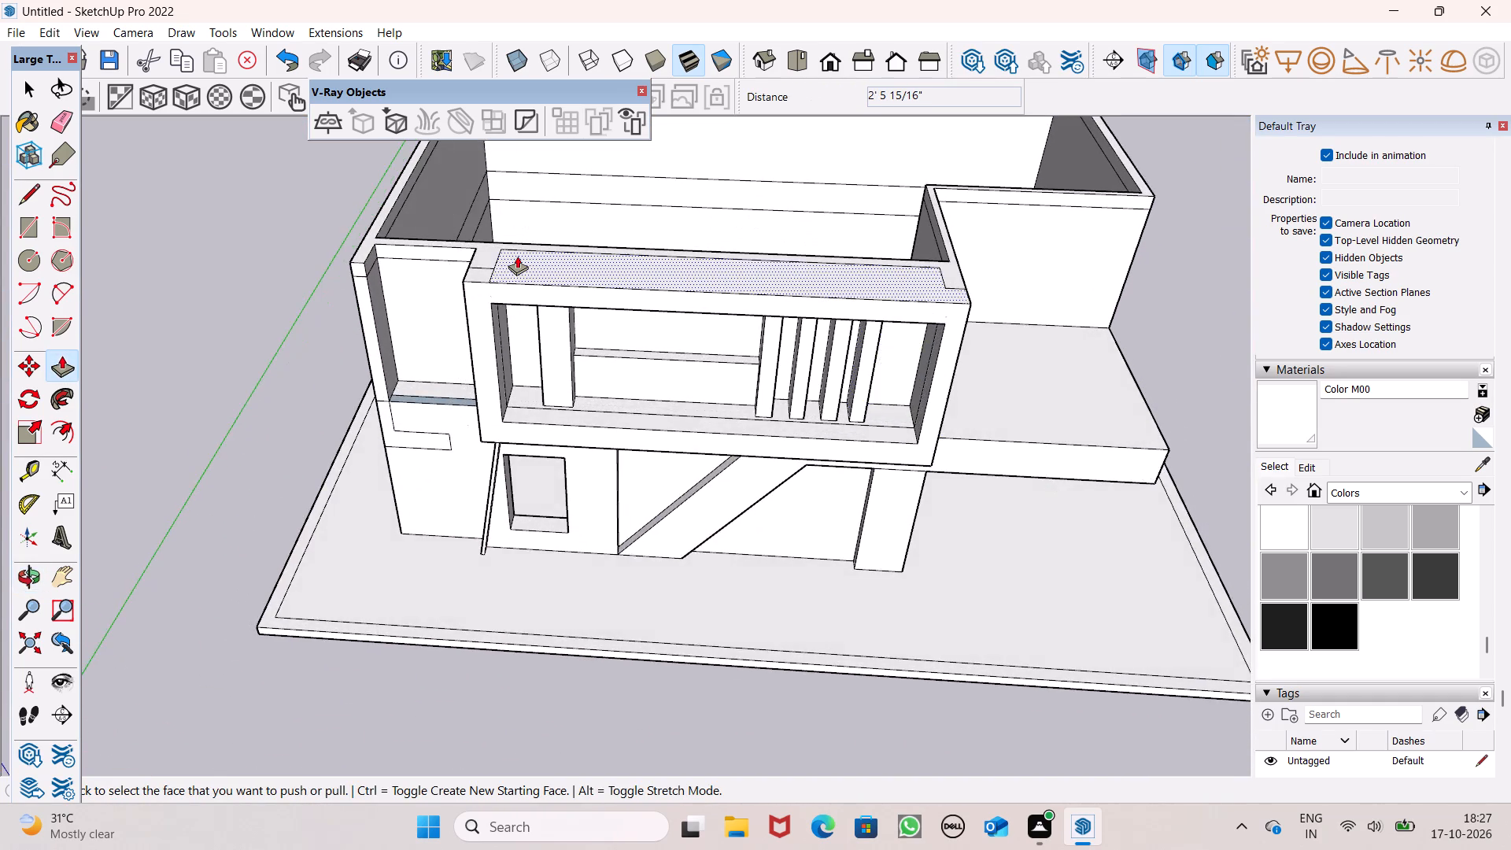
scroll(517, 256, "up", 7)
left_click(61, 109)
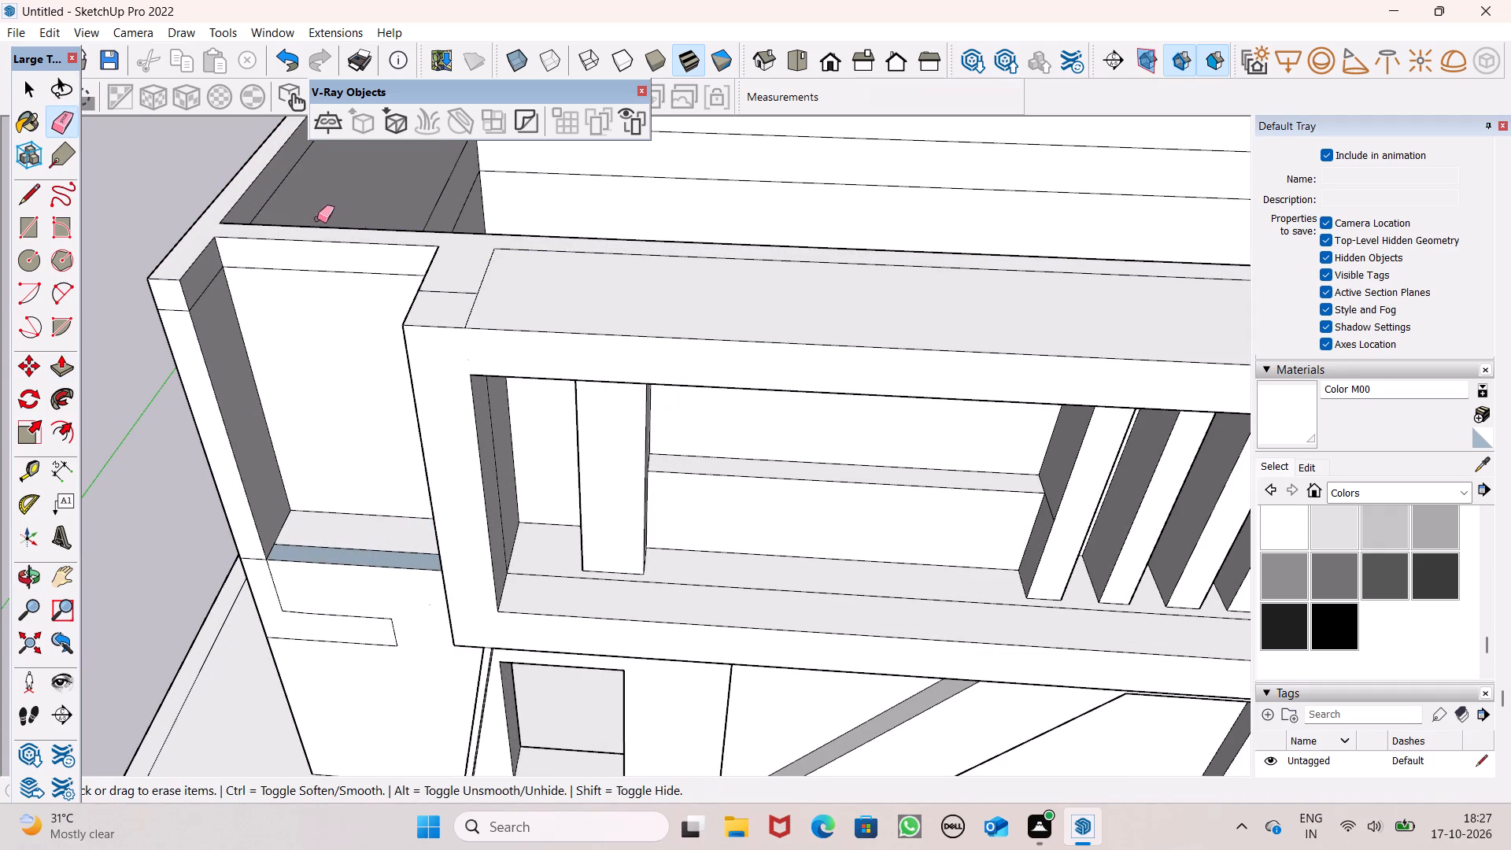
scroll(391, 257, "up", 4)
left_click_drag(471, 285, 465, 308)
scroll(542, 242, "down", 3)
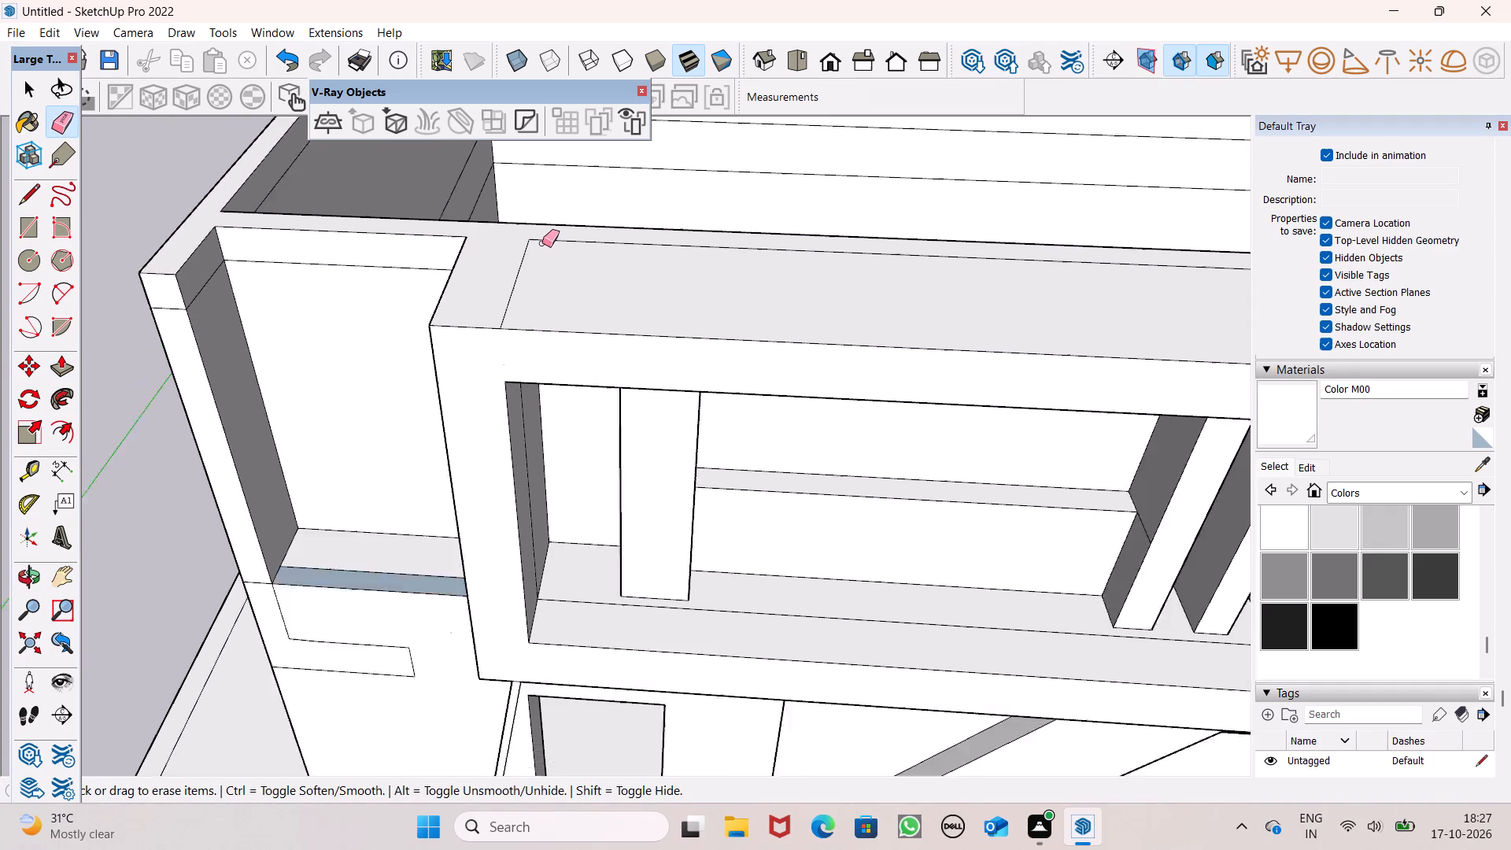
Examine the framed front, its fins and the upper walls of the house from several angles.
scroll(542, 243, "down", 8)
middle_click_drag(816, 297, 789, 7)
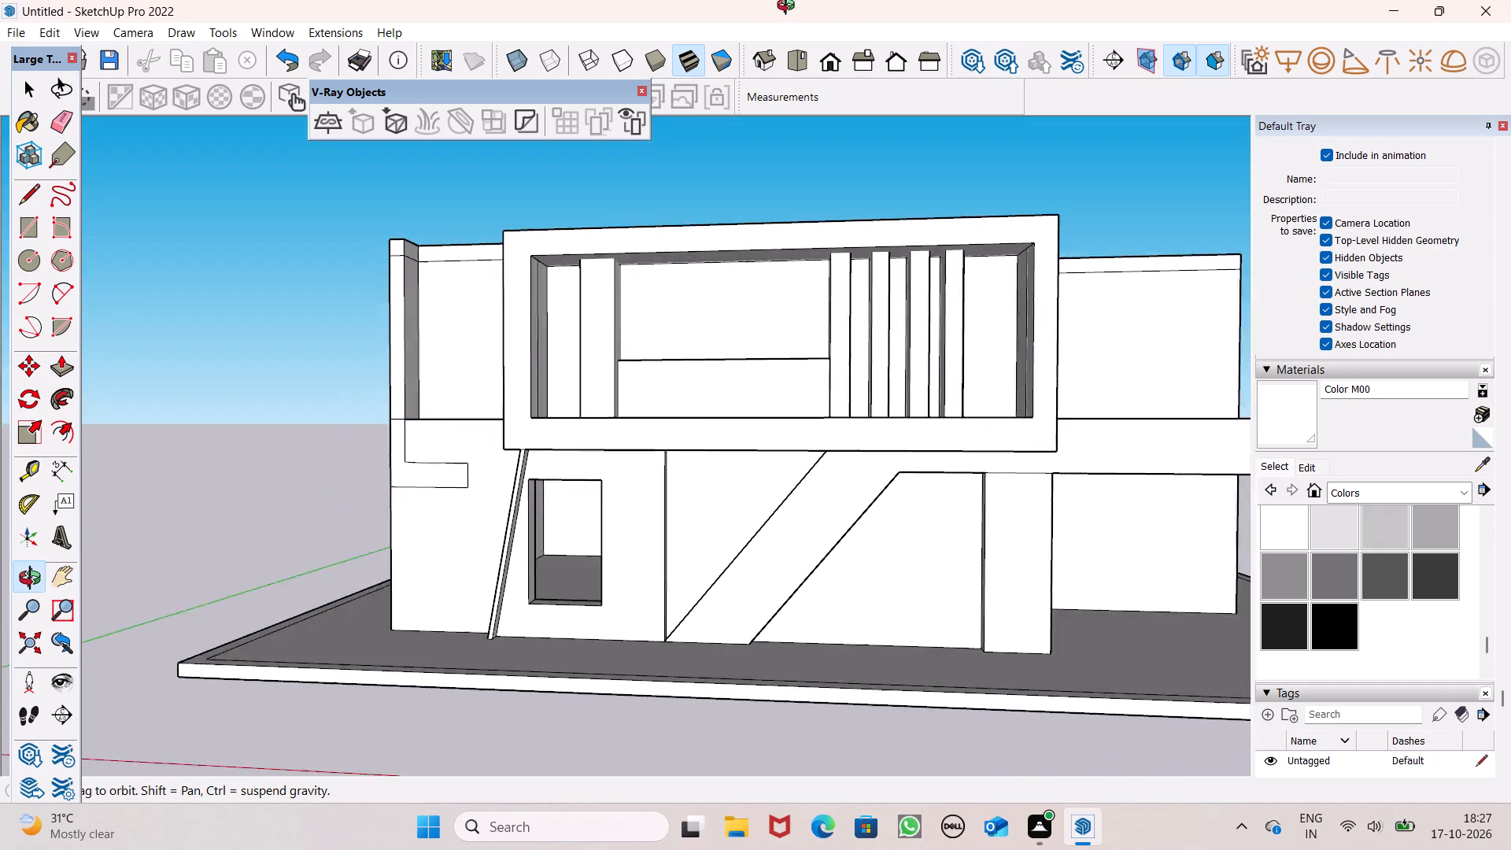
middle_click_drag(789, 7, 830, 0)
scroll(693, 468, "down", 3)
middle_click_drag(715, 465, 804, 612)
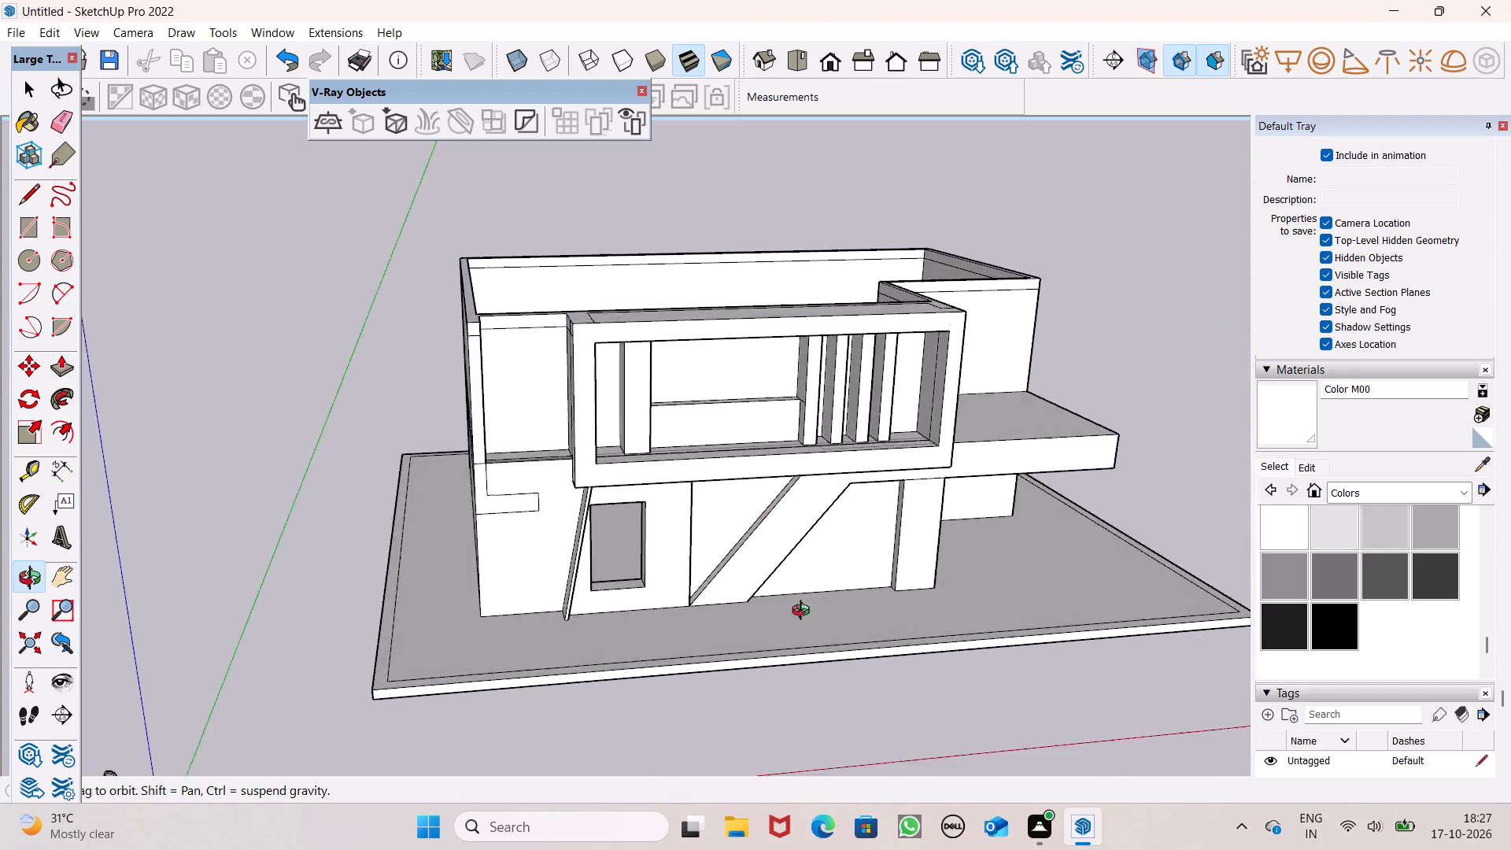
middle_click_drag(804, 612, 654, 619)
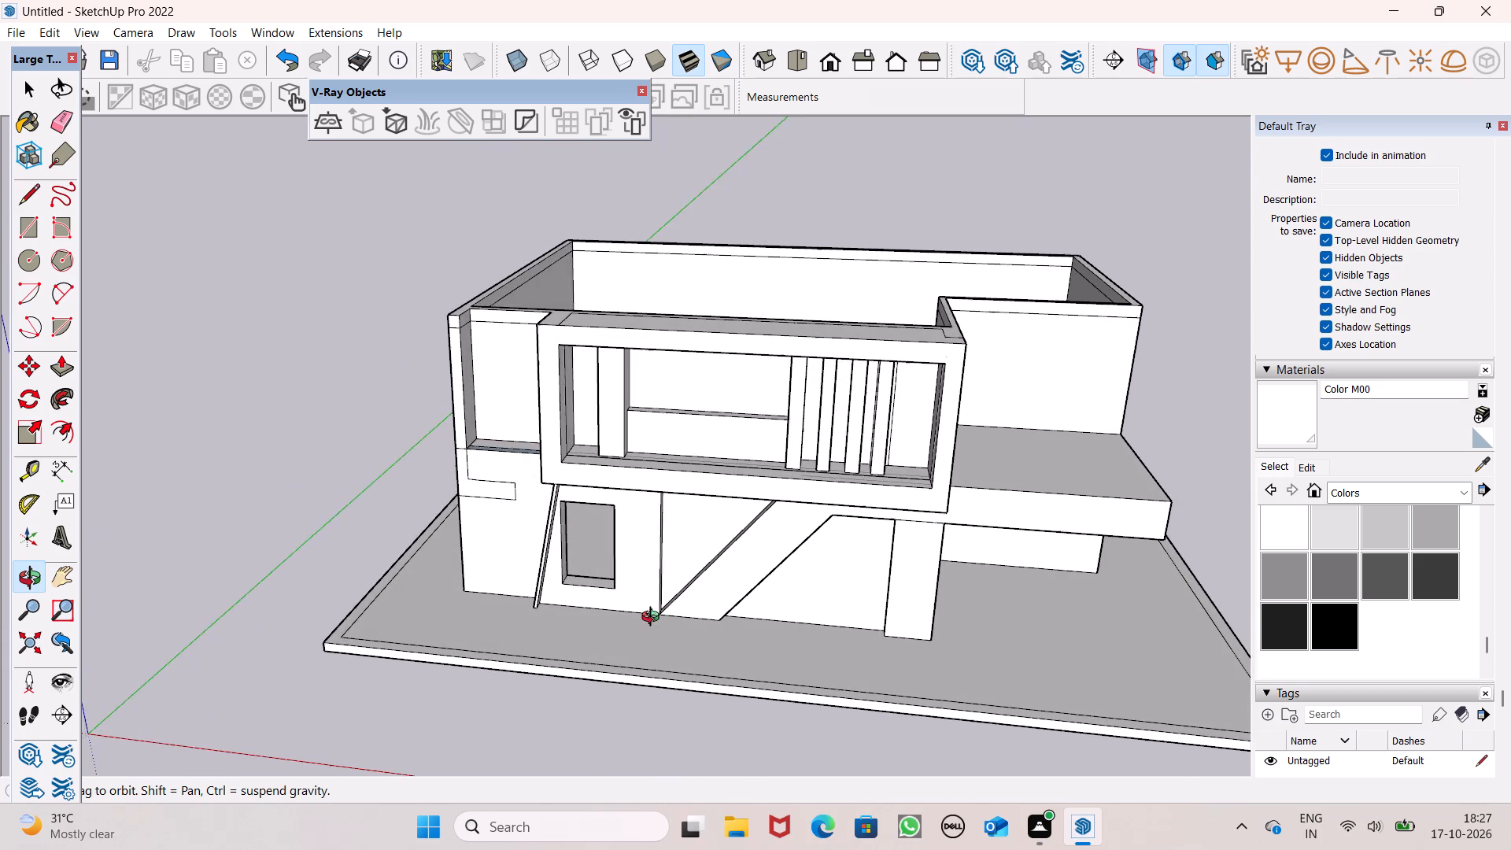
middle_click_drag(654, 619, 649, 604)
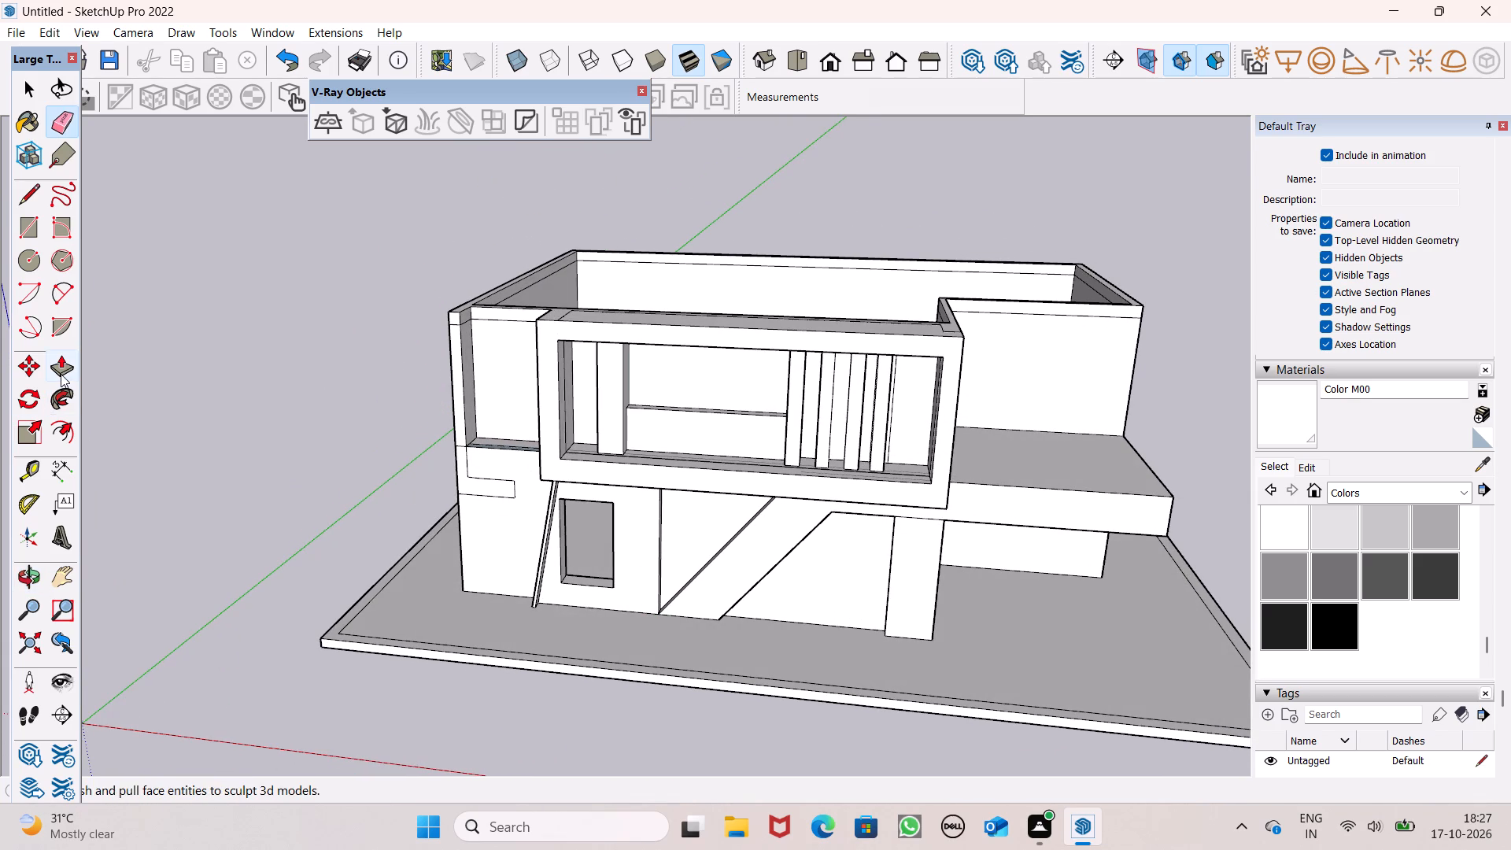
left_click(61, 374)
scroll(659, 338, "up", 7)
middle_click_drag(779, 423, 870, 392)
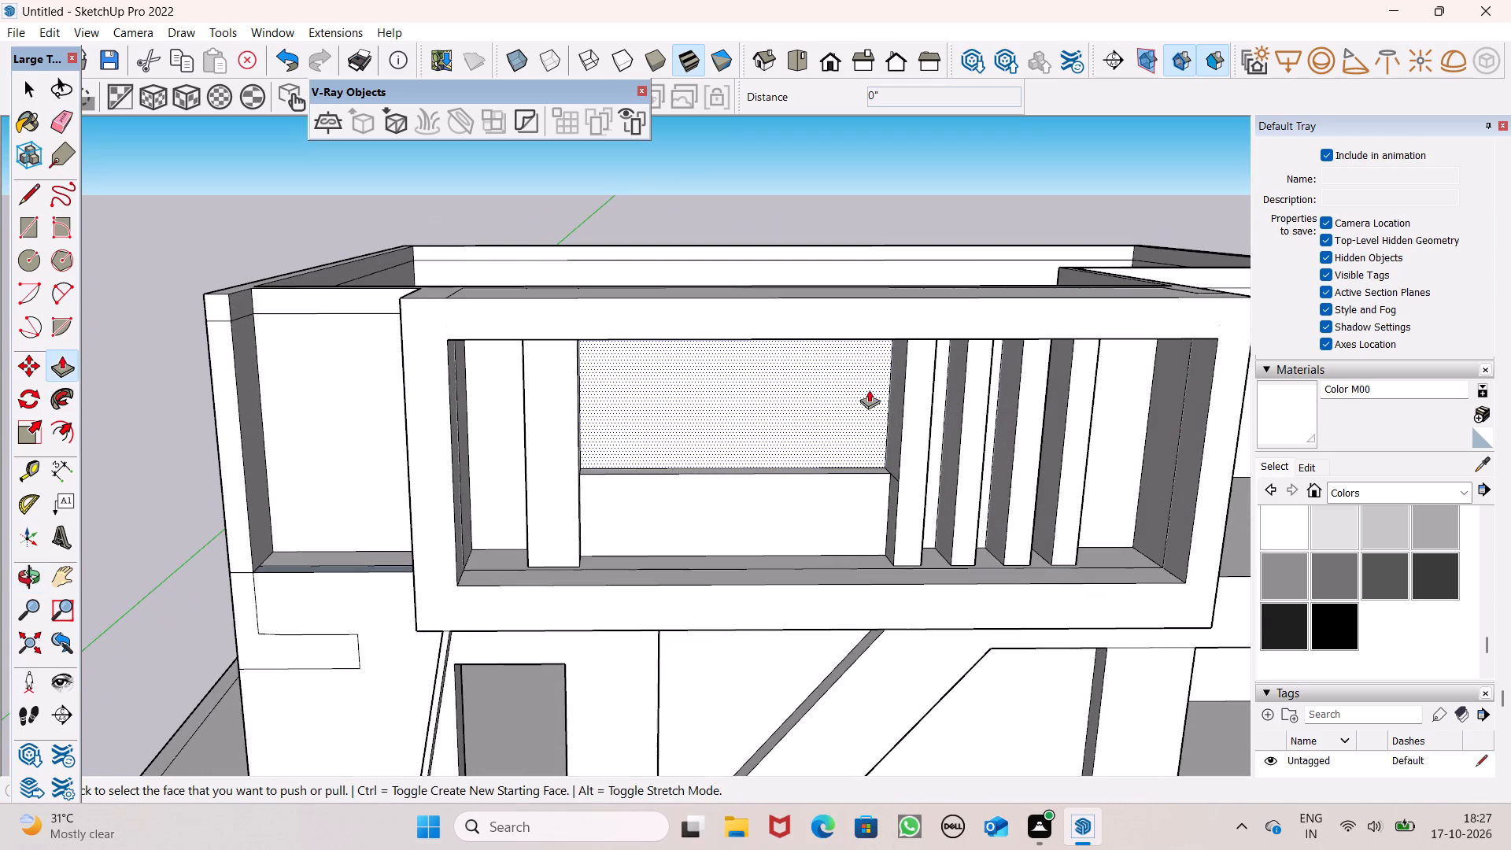
key("space")
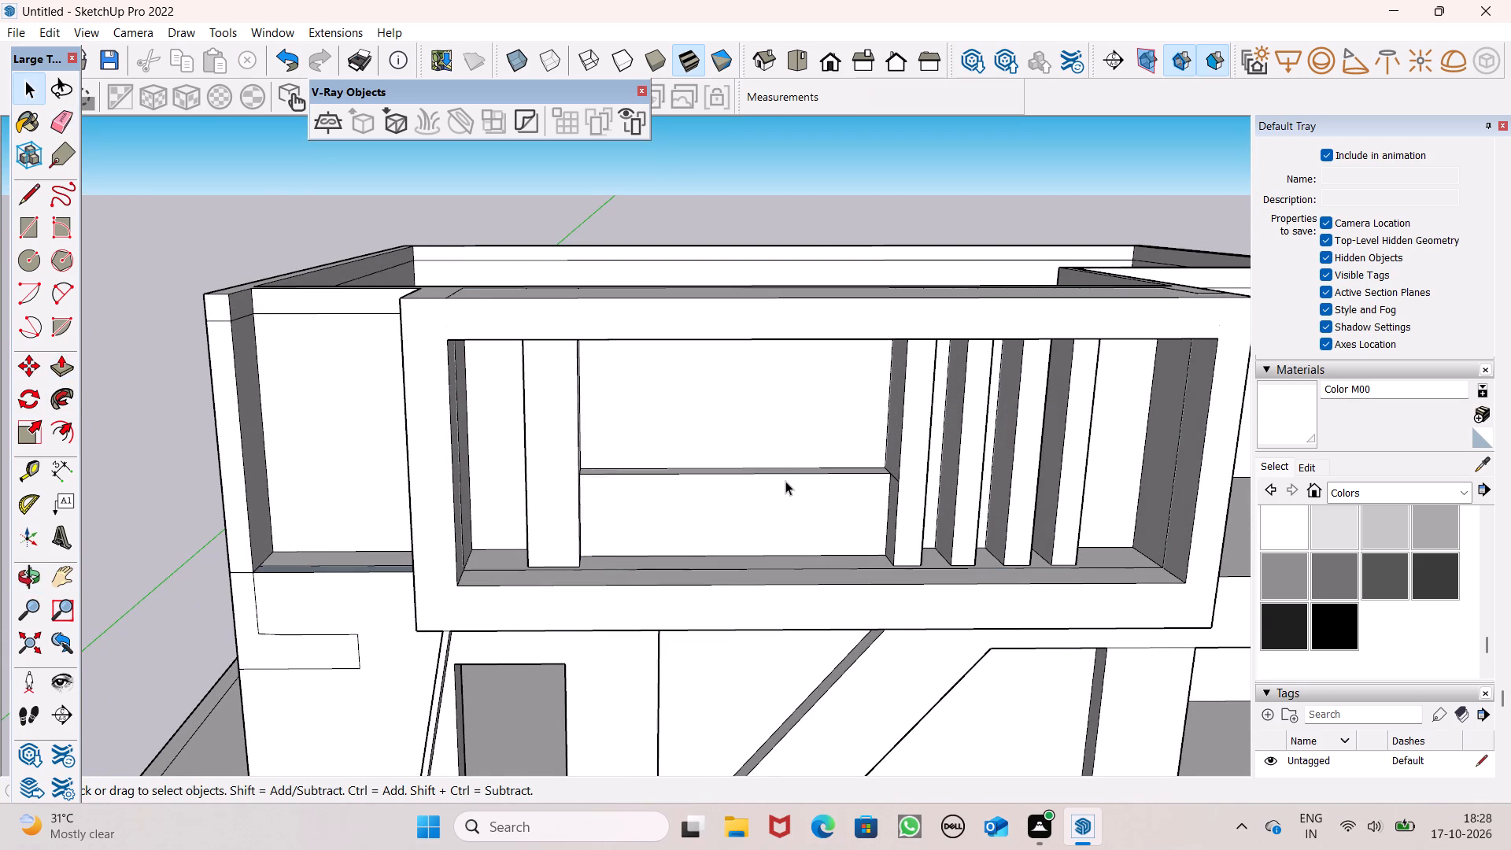
scroll(785, 481, "down", 2)
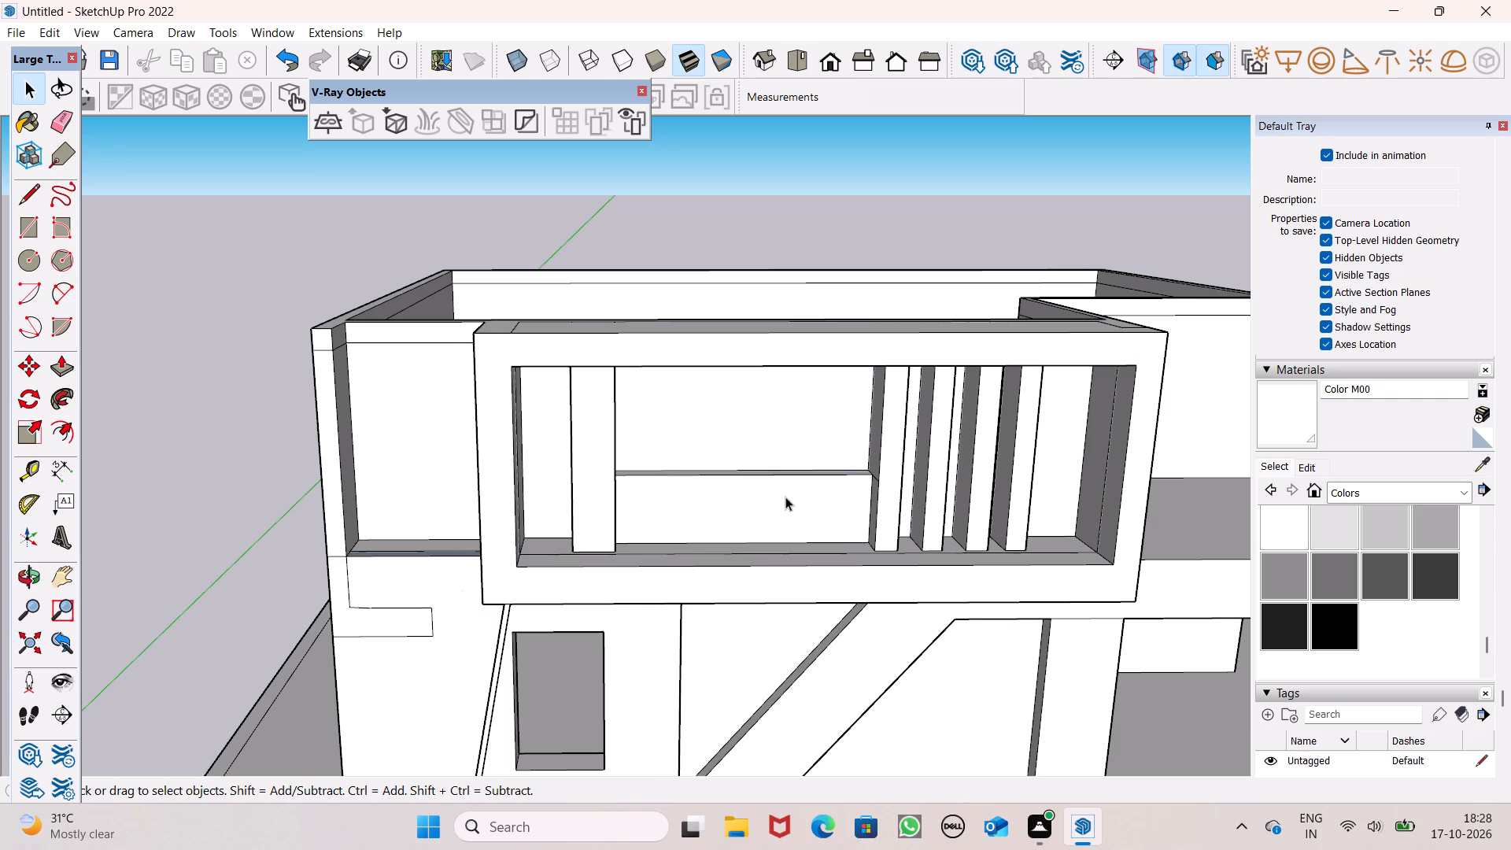
middle_click_drag(768, 536, 718, 553)
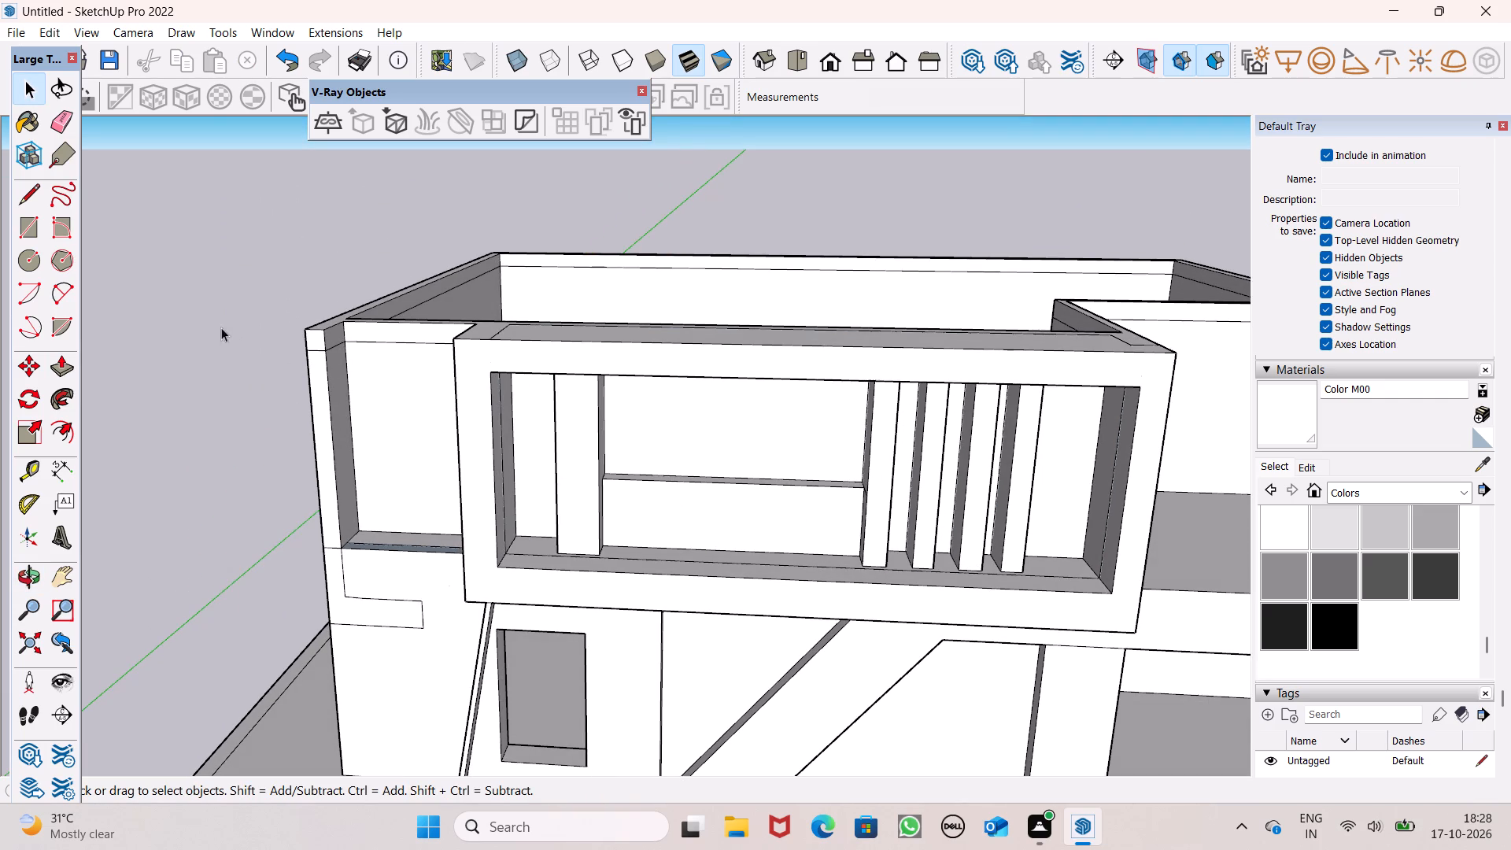
Draw a line about 12' 8" long across the low parapet, from the wide post to the first fin.
left_click(15, 198)
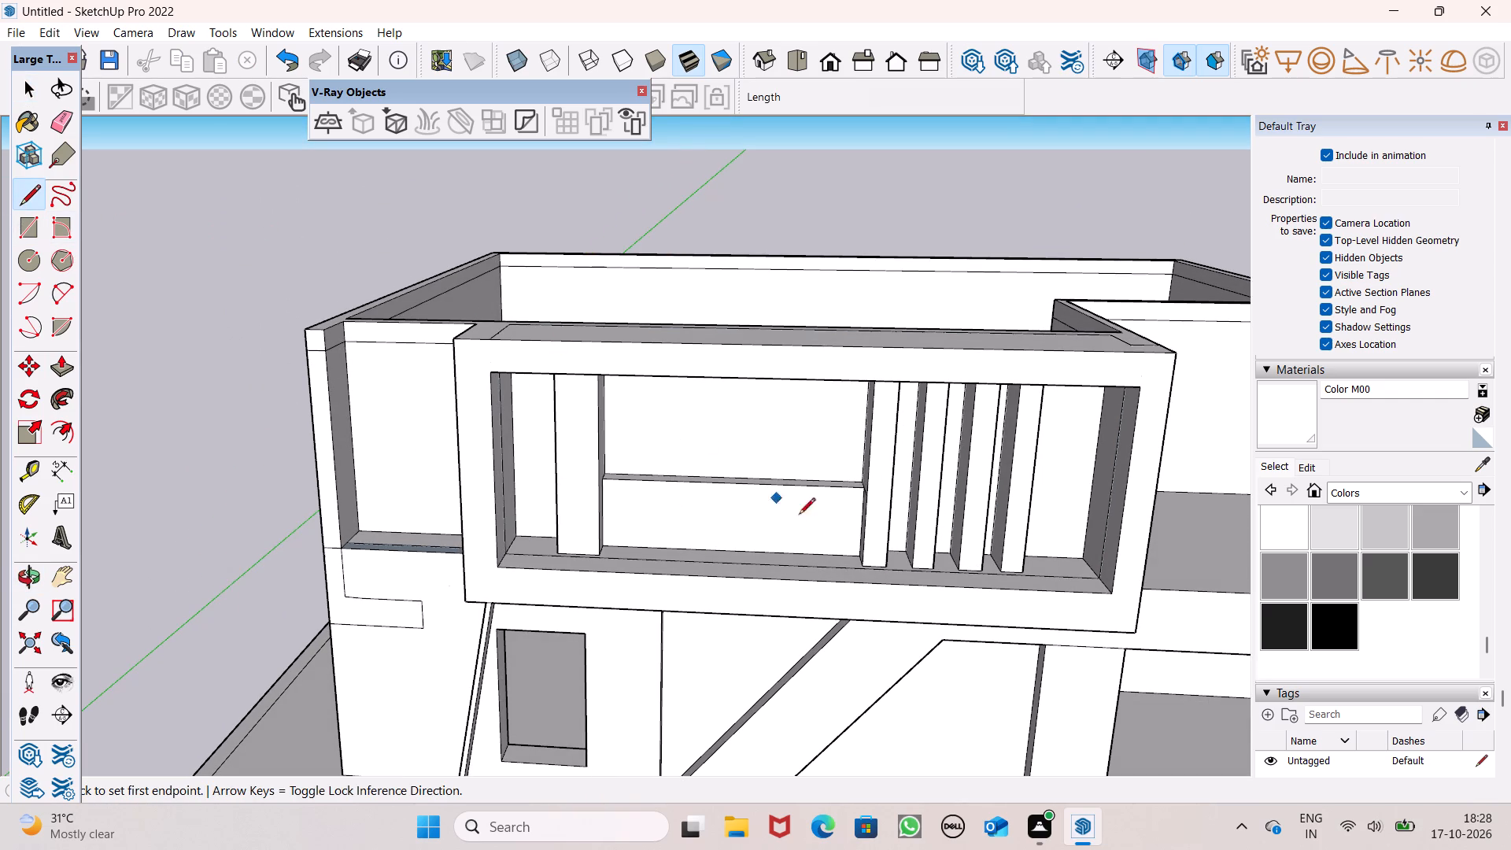
middle_click_drag(809, 539, 633, 550)
scroll(549, 519, "up", 4)
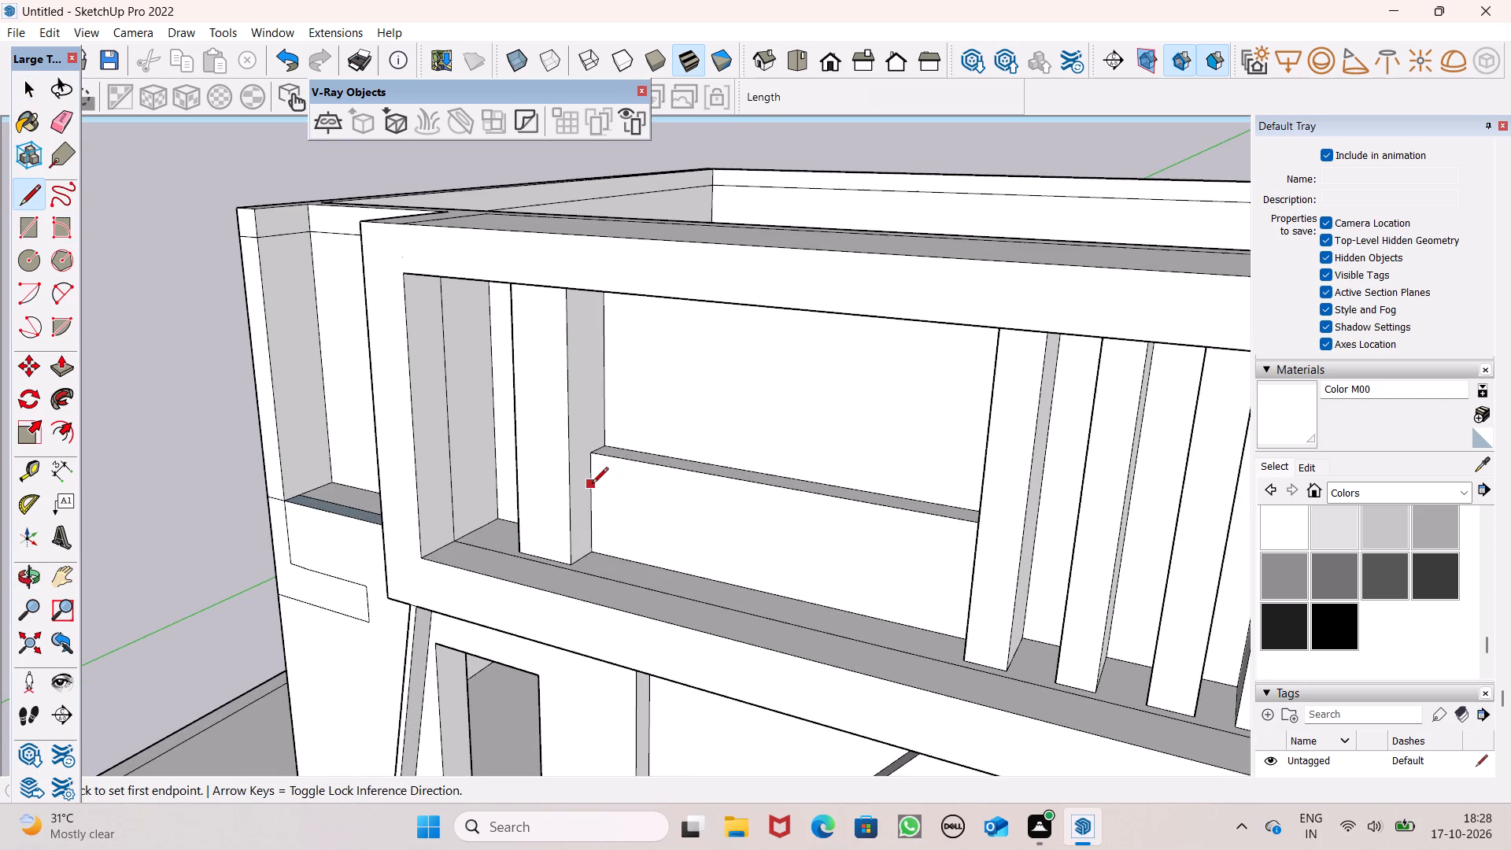
left_click(590, 489)
middle_click_drag(1014, 590, 1132, 536)
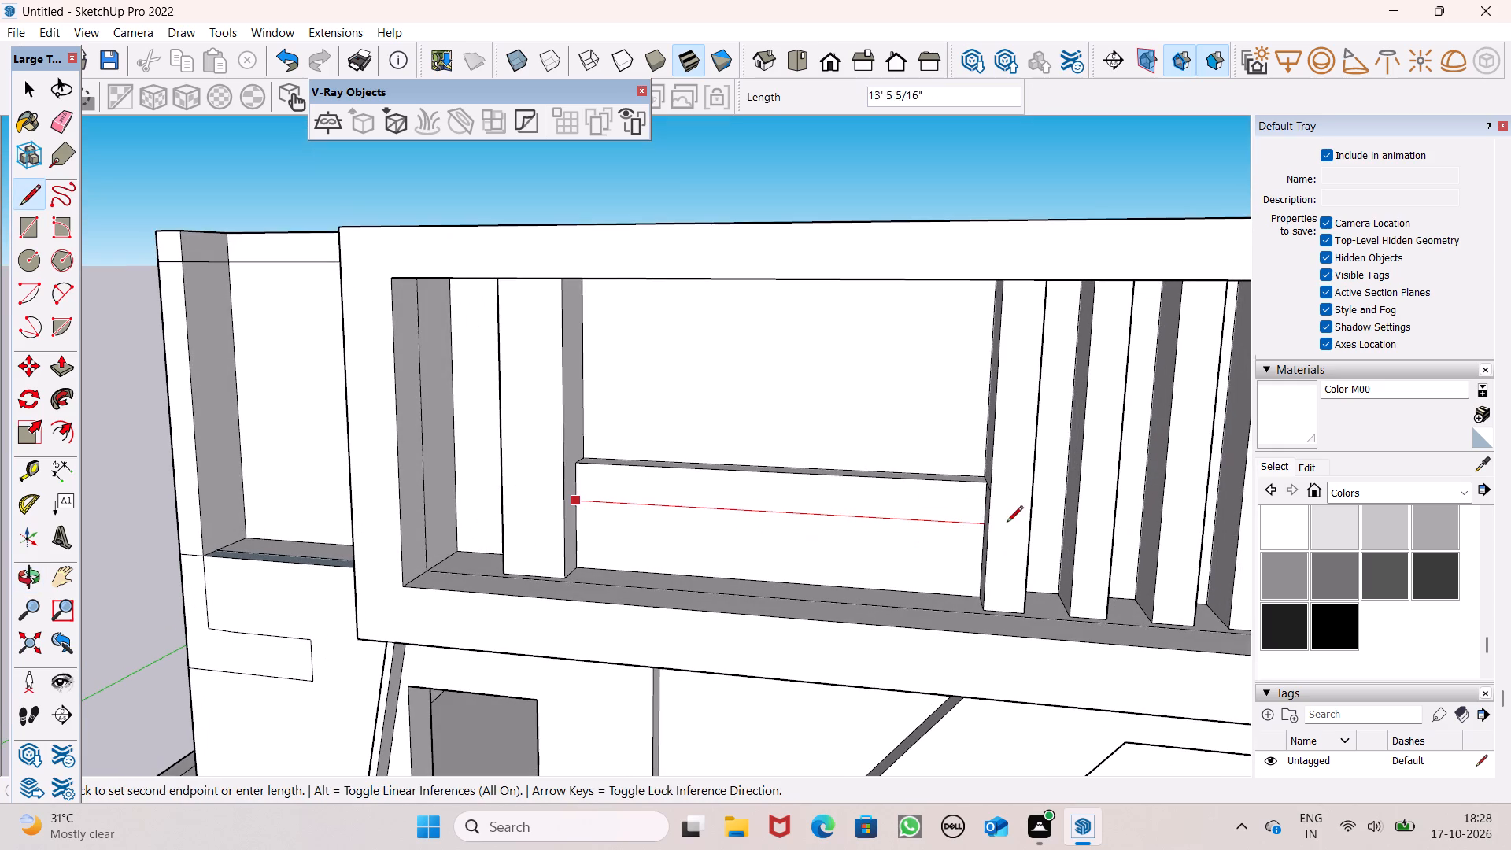
left_click(983, 517)
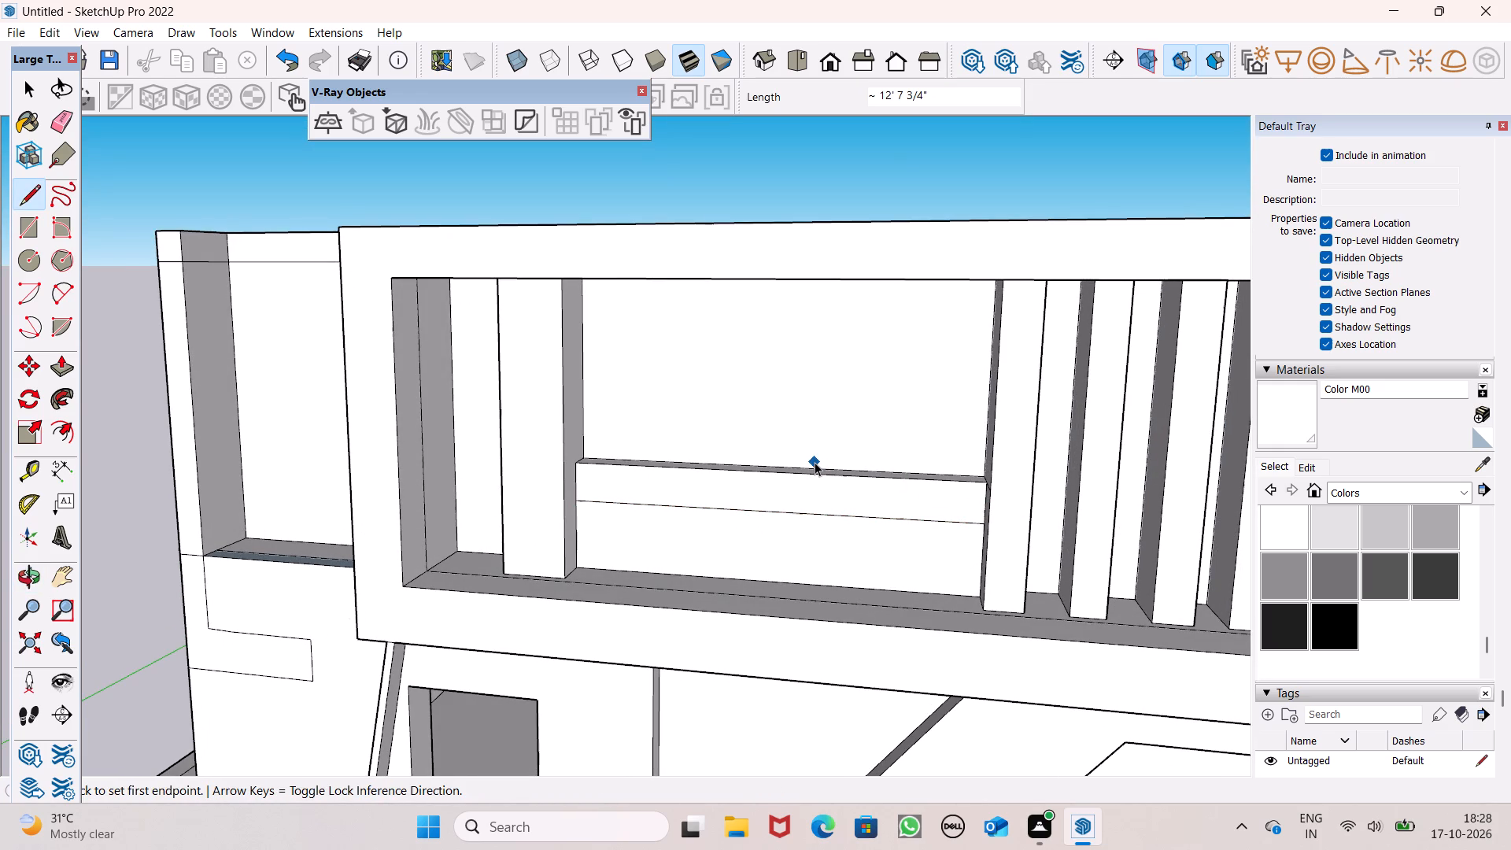
key("space")
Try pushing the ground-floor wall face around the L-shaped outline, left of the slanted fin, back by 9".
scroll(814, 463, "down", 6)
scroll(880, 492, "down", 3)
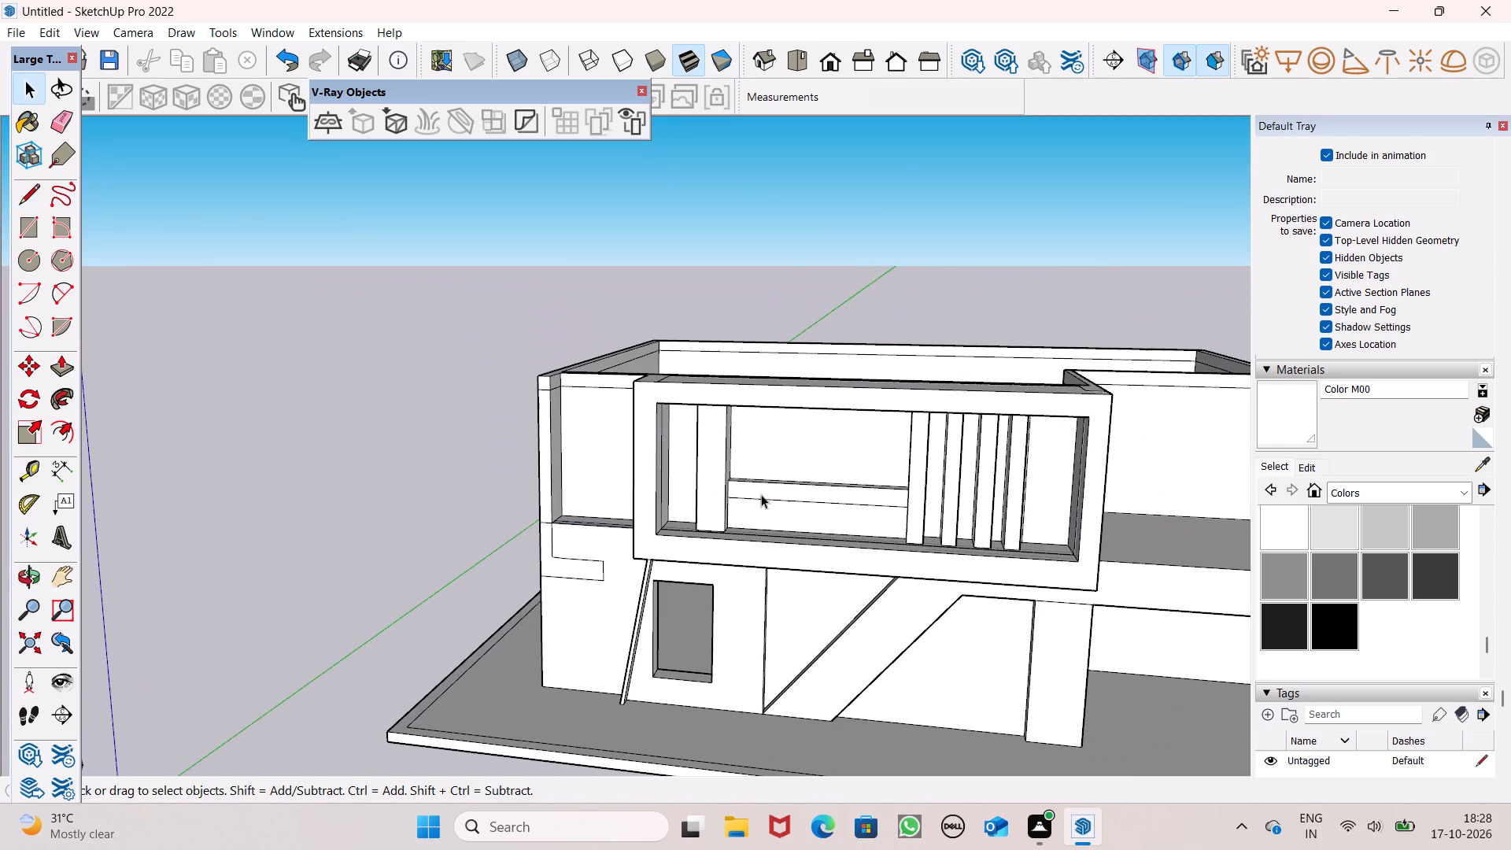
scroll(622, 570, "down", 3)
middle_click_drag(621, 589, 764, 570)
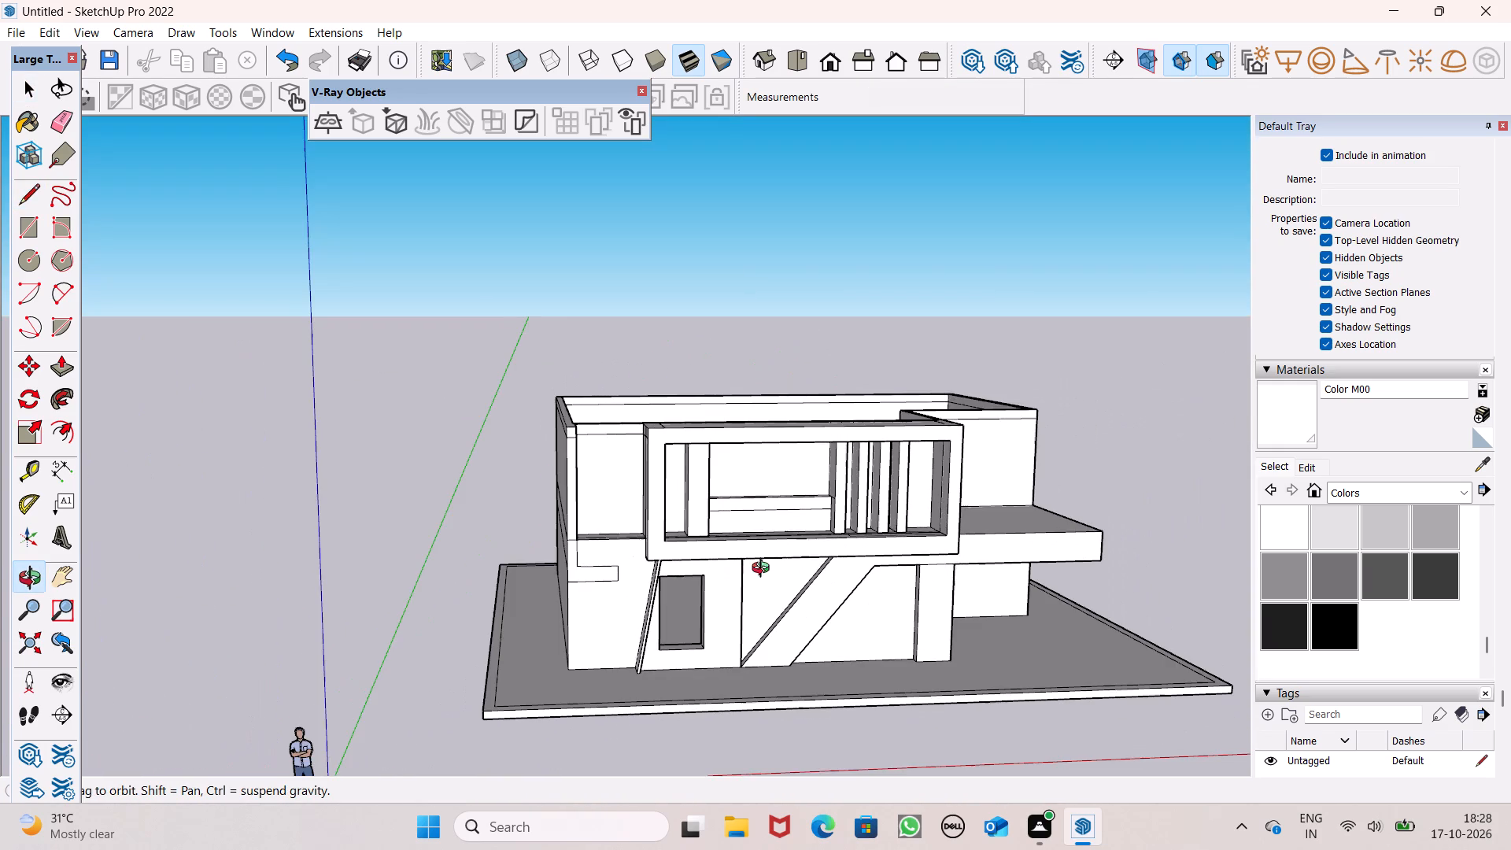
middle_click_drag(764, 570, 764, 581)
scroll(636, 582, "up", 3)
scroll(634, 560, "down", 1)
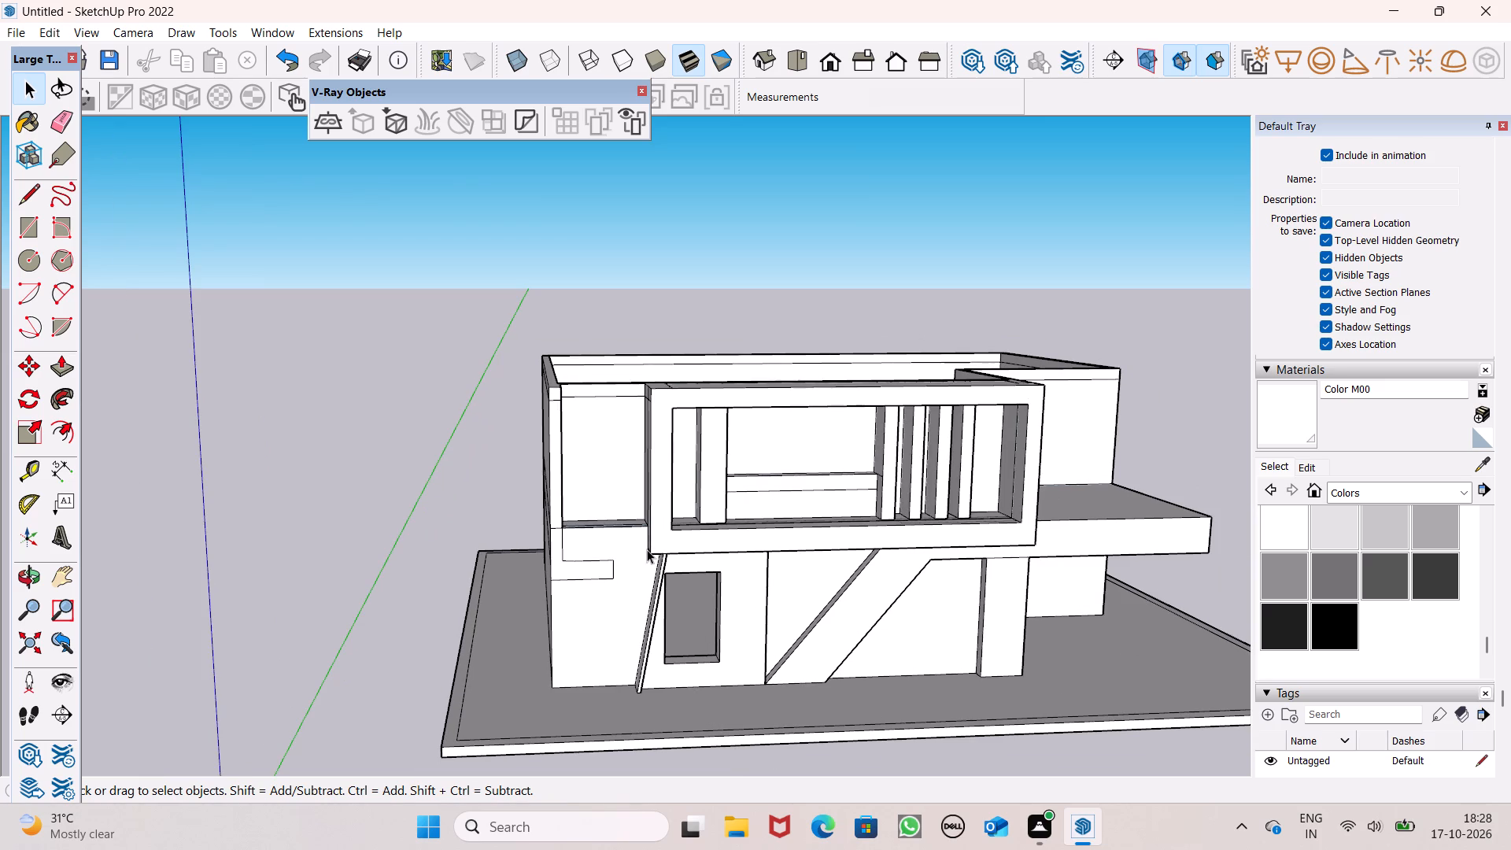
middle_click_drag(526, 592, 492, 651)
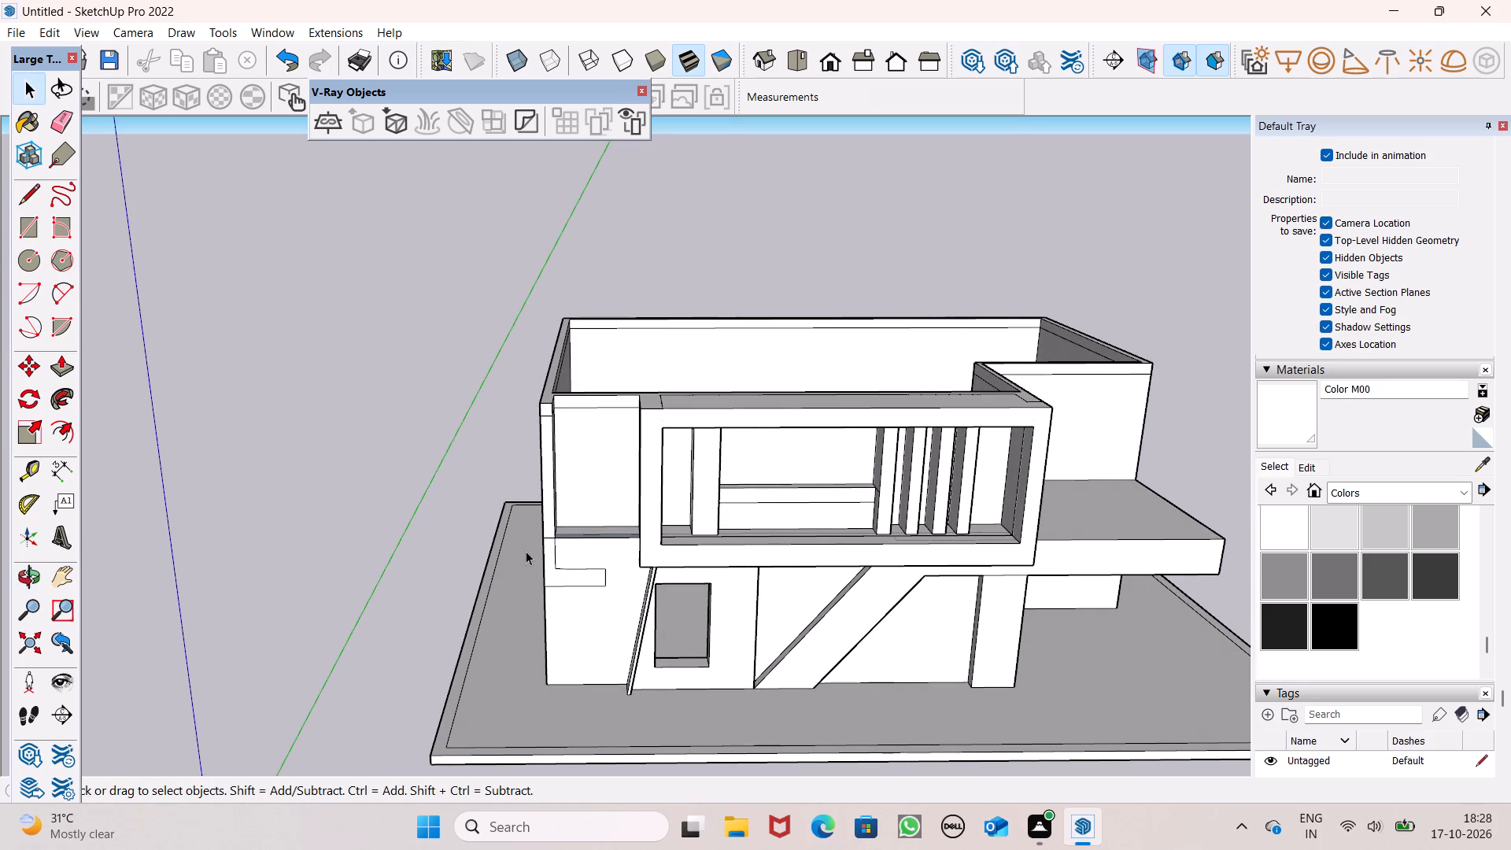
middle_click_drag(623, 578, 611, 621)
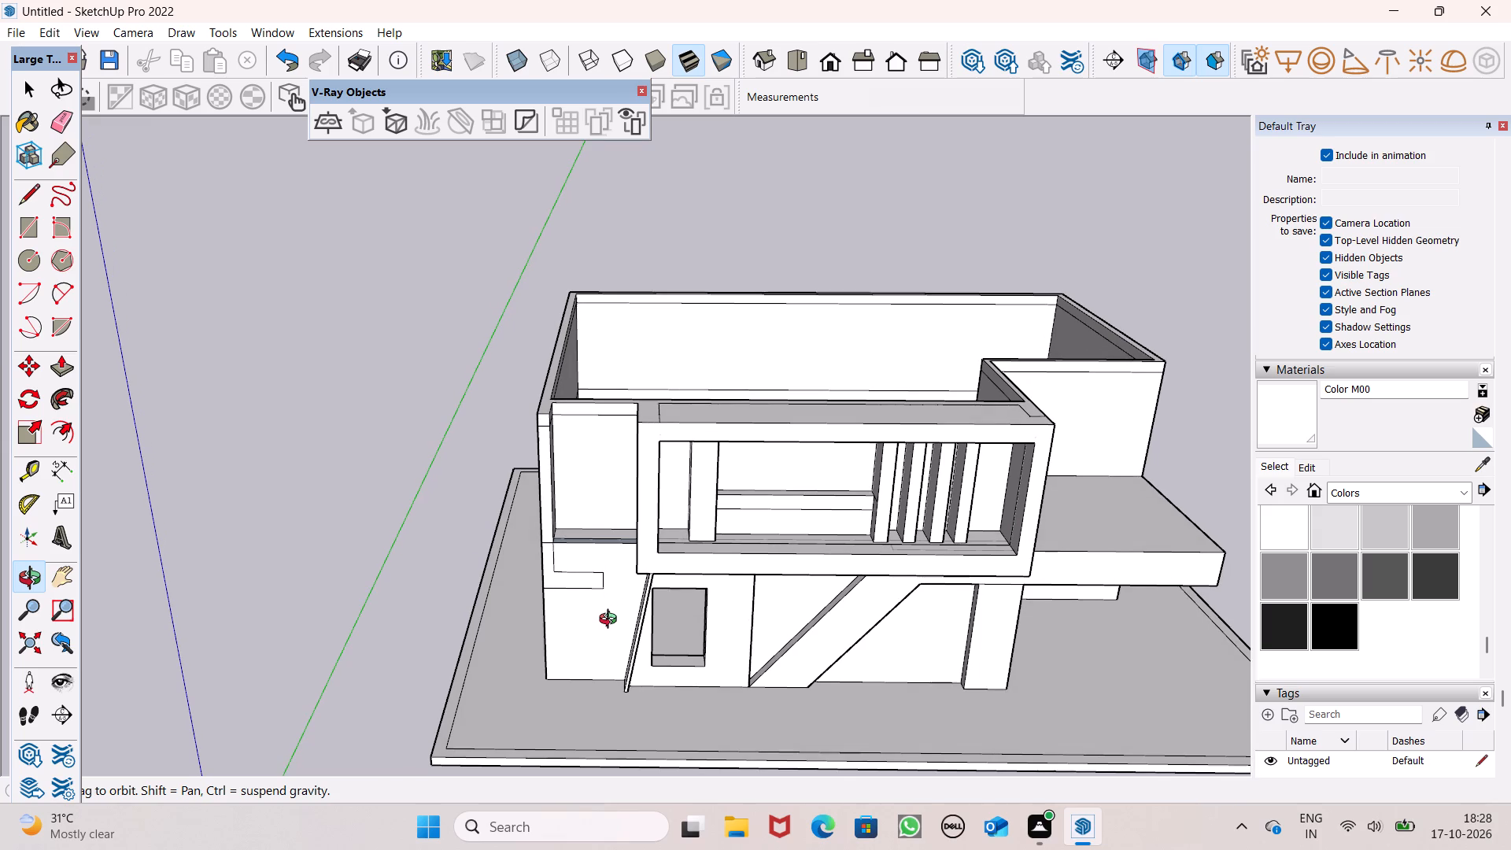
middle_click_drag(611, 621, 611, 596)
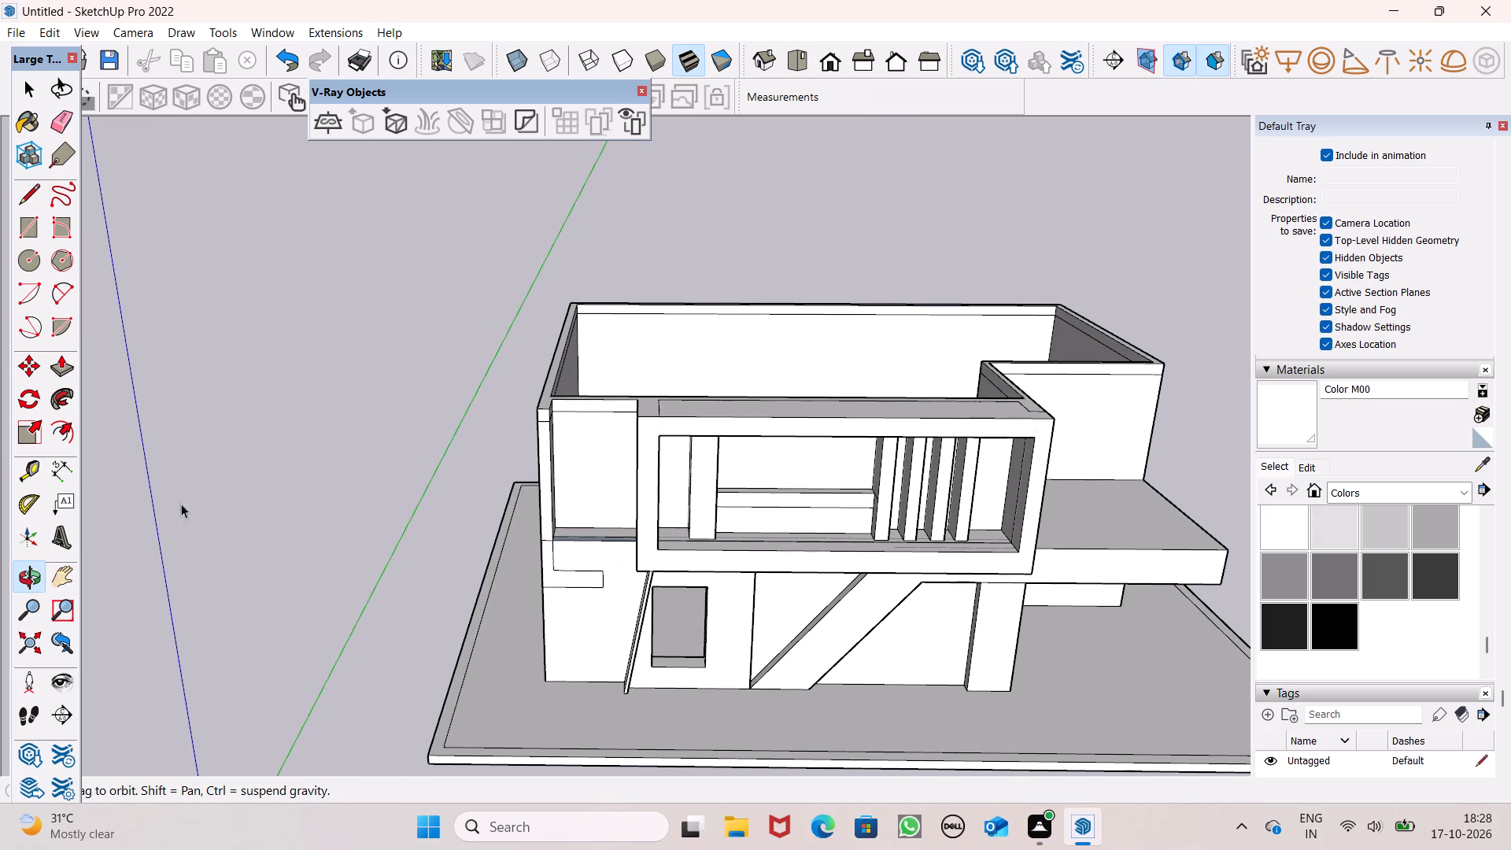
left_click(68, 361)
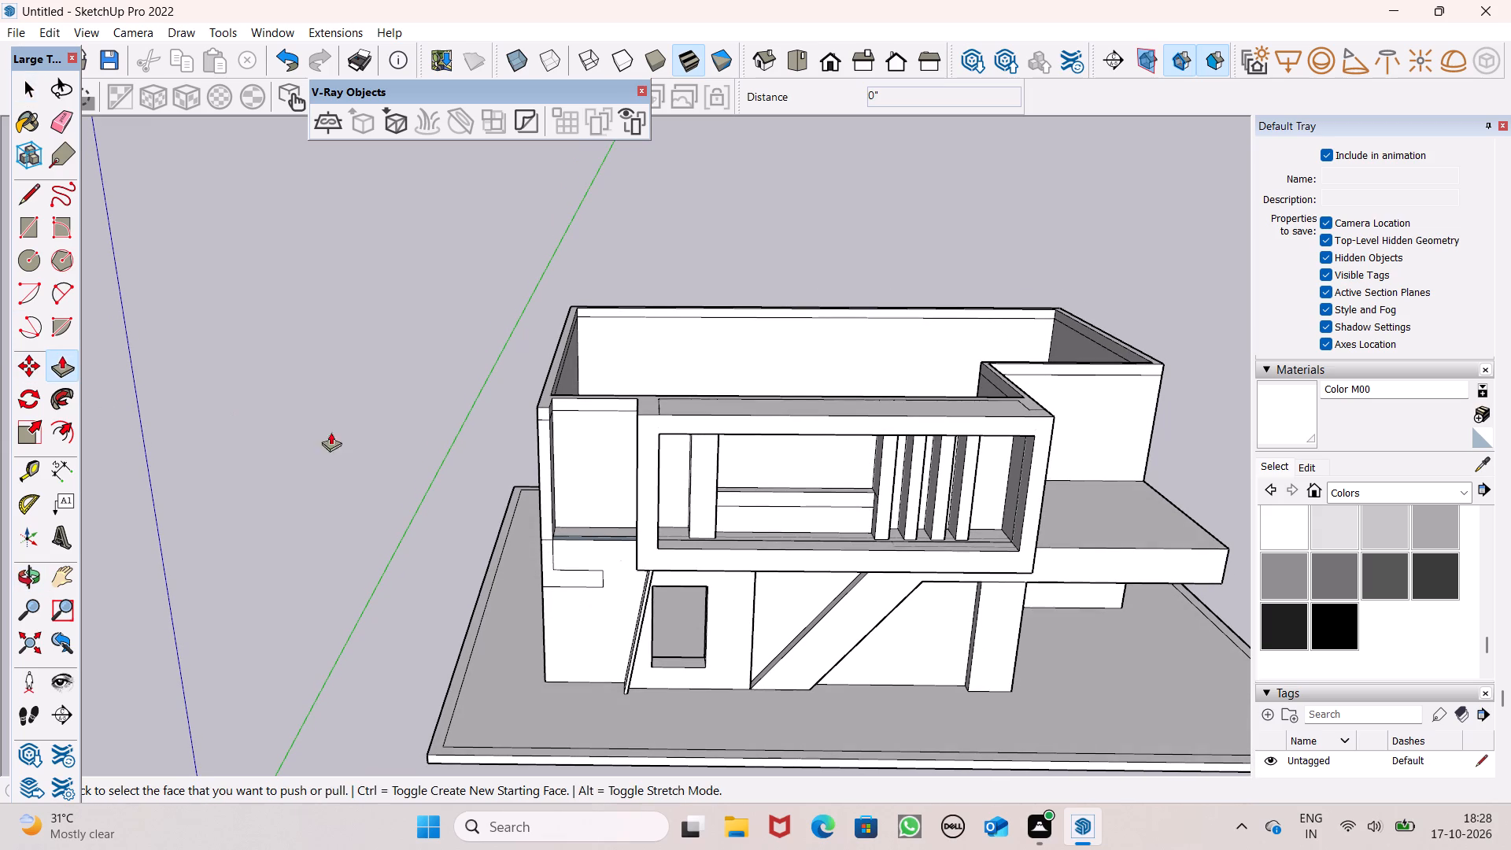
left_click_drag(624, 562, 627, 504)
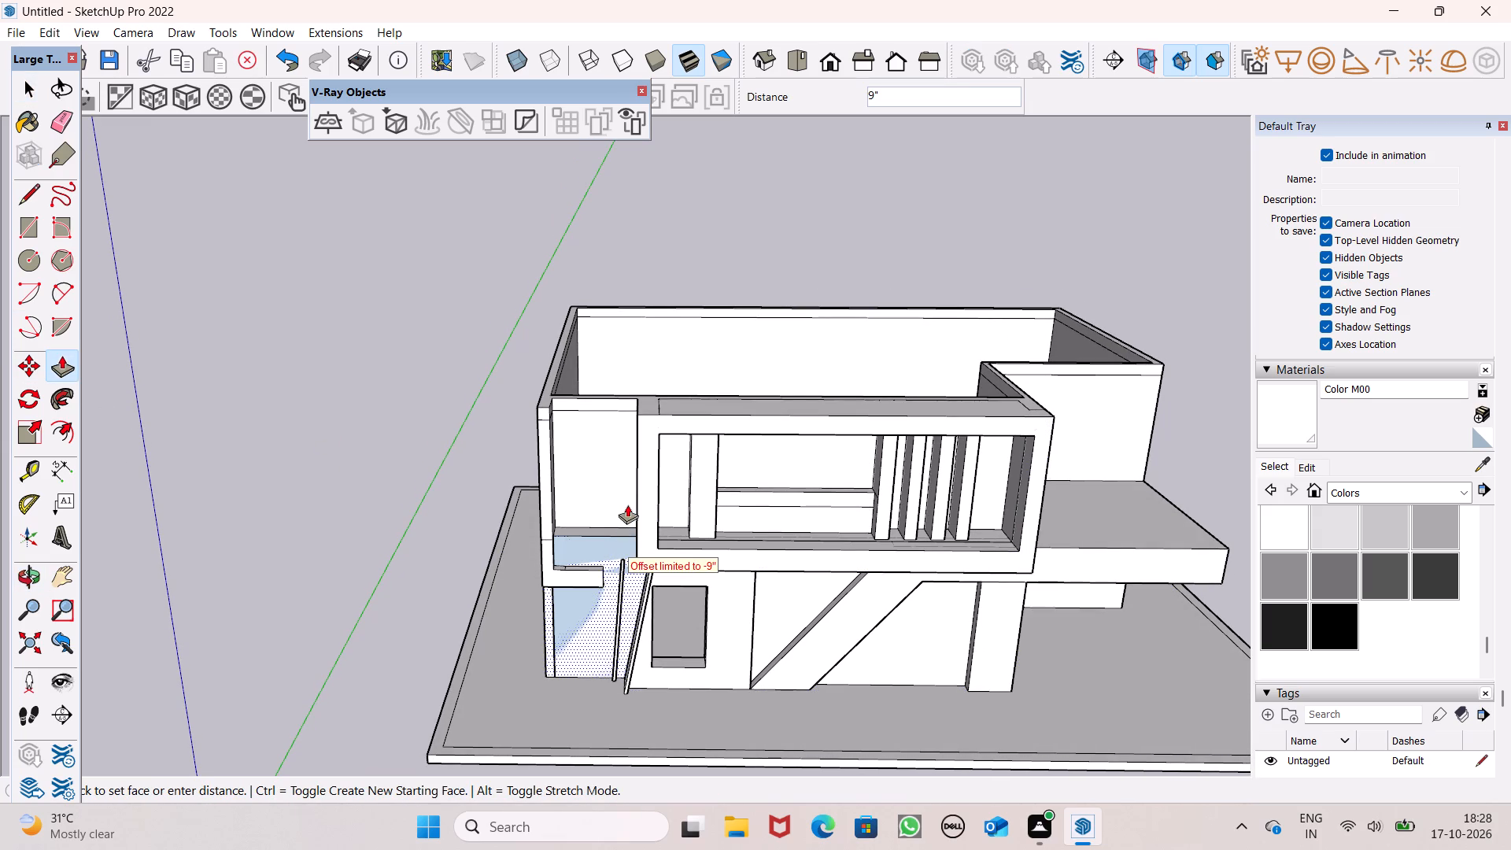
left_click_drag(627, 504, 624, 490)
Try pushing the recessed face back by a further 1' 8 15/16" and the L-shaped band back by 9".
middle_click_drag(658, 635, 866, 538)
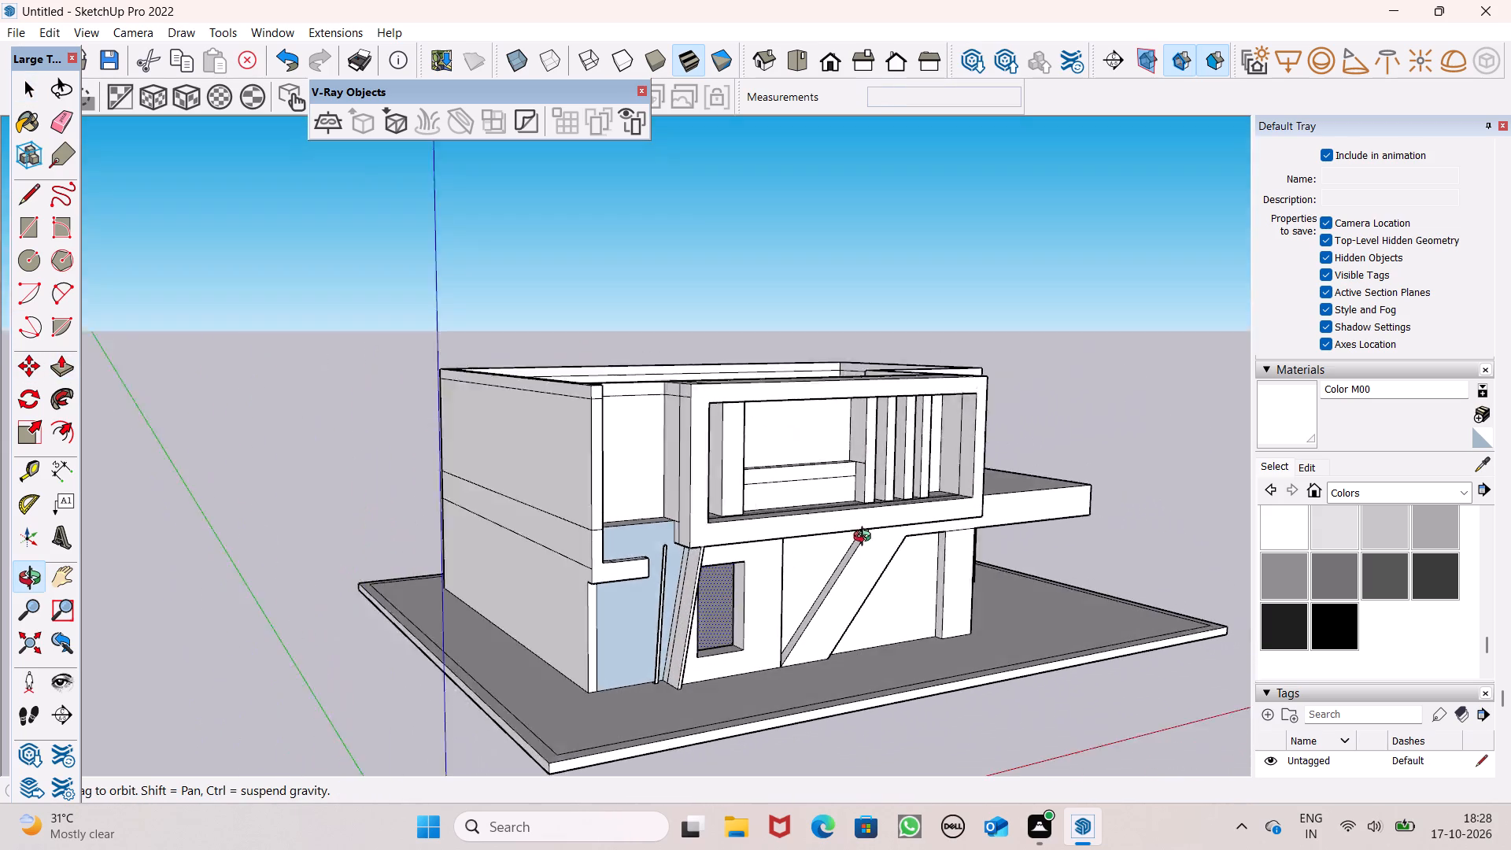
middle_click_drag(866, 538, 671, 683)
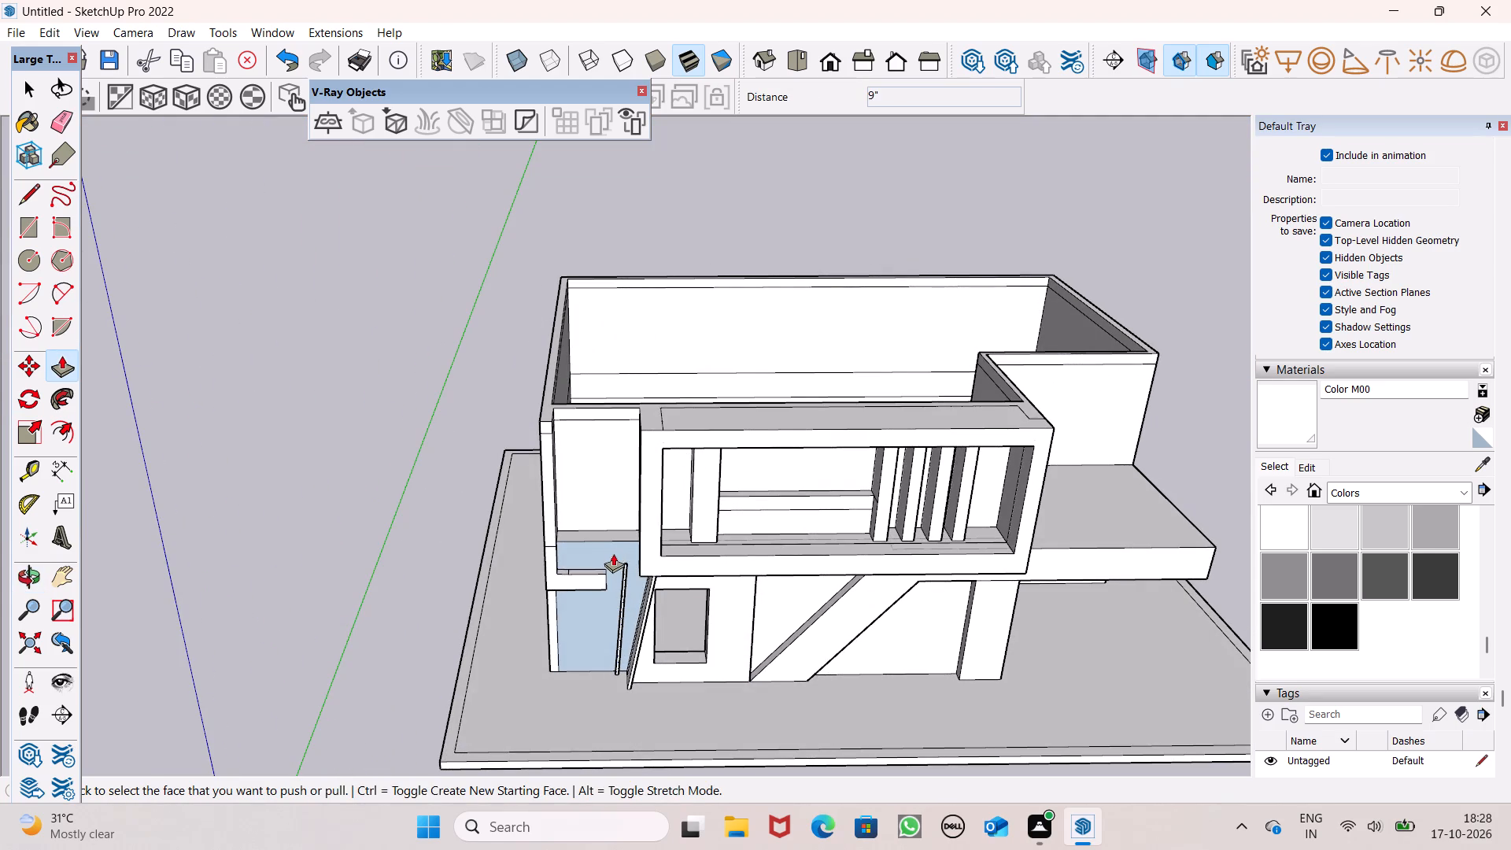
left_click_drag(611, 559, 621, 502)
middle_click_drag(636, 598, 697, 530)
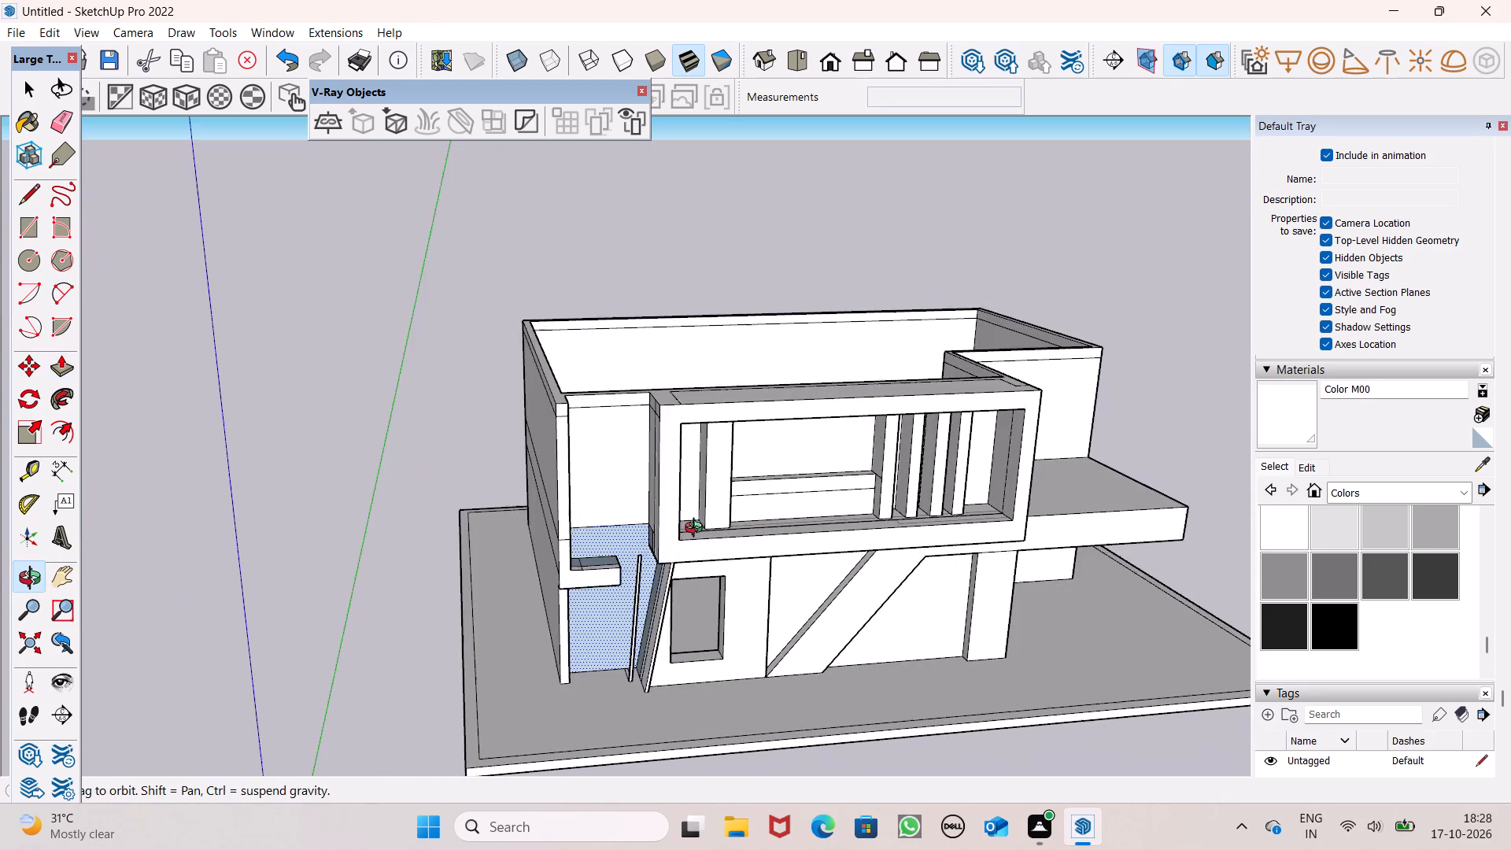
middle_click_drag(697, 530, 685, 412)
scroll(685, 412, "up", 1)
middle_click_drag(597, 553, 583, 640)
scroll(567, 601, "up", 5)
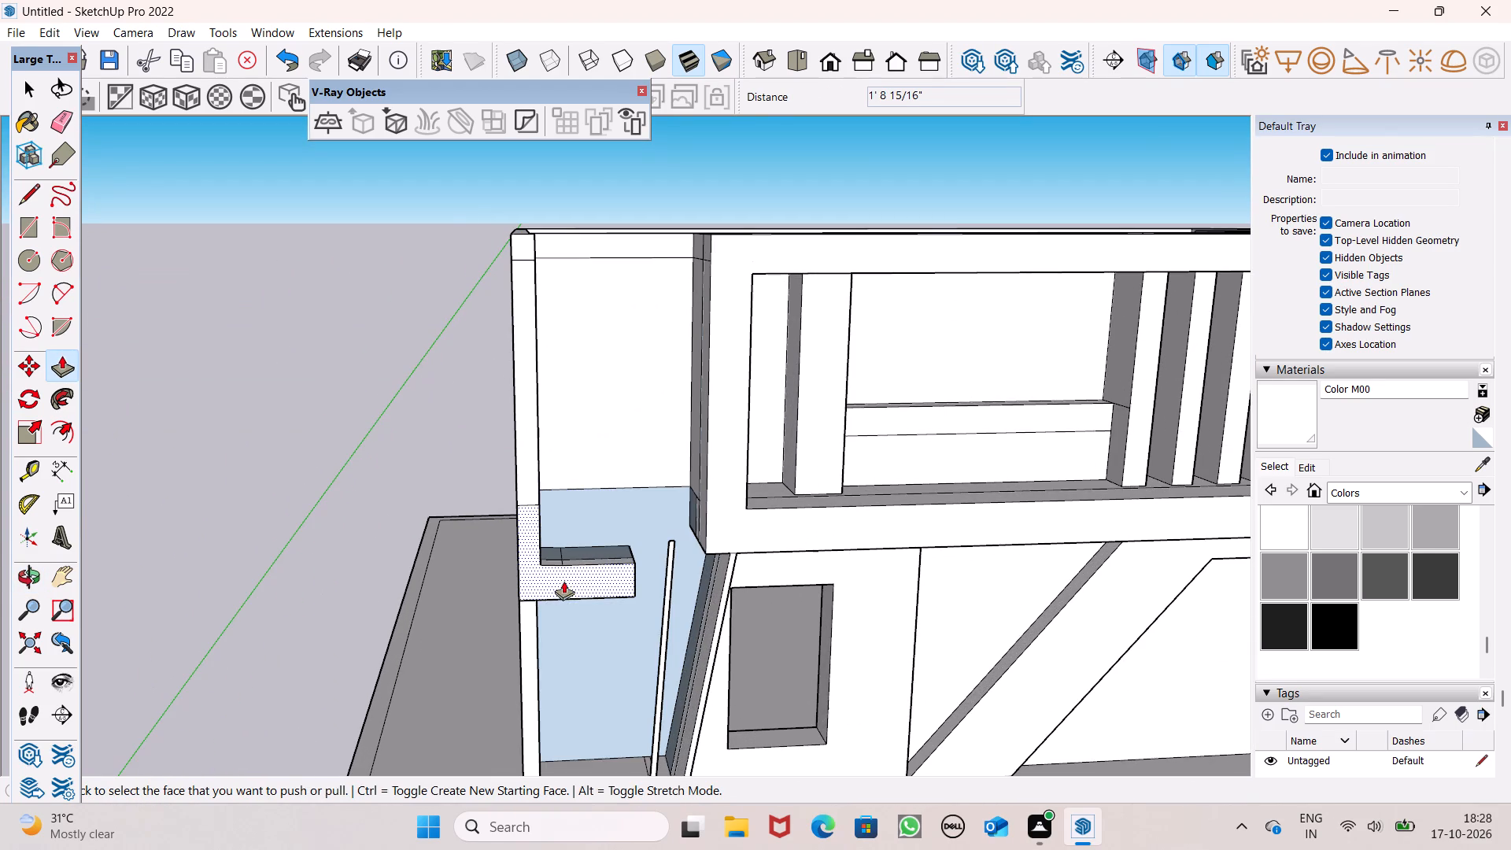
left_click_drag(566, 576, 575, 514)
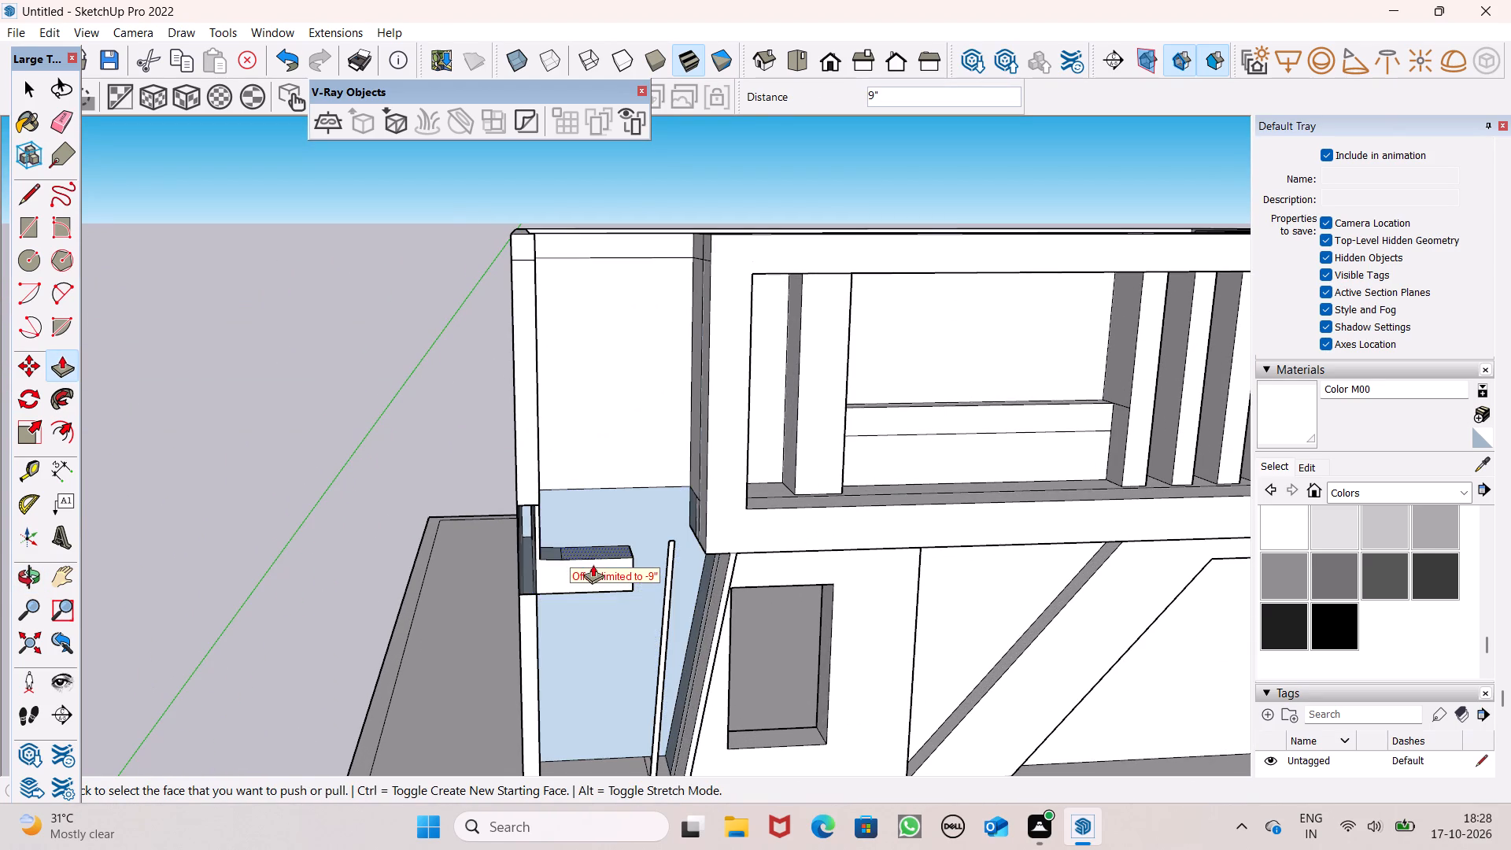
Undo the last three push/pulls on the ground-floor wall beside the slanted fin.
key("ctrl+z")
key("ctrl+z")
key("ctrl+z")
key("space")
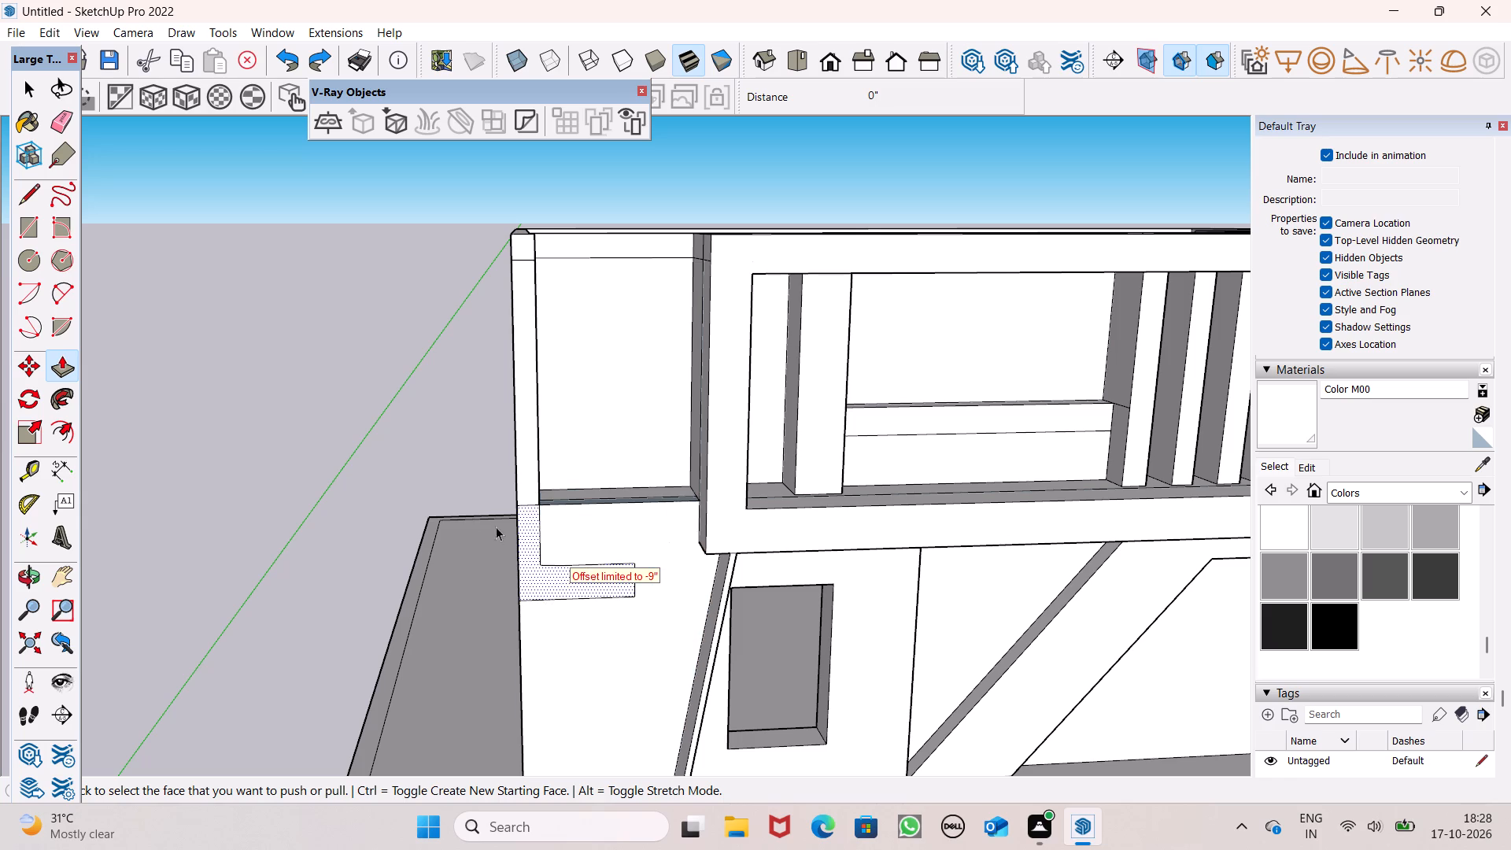
Erase the L-shaped outline from the ground-floor wall face below the left bay.
left_click(72, 114)
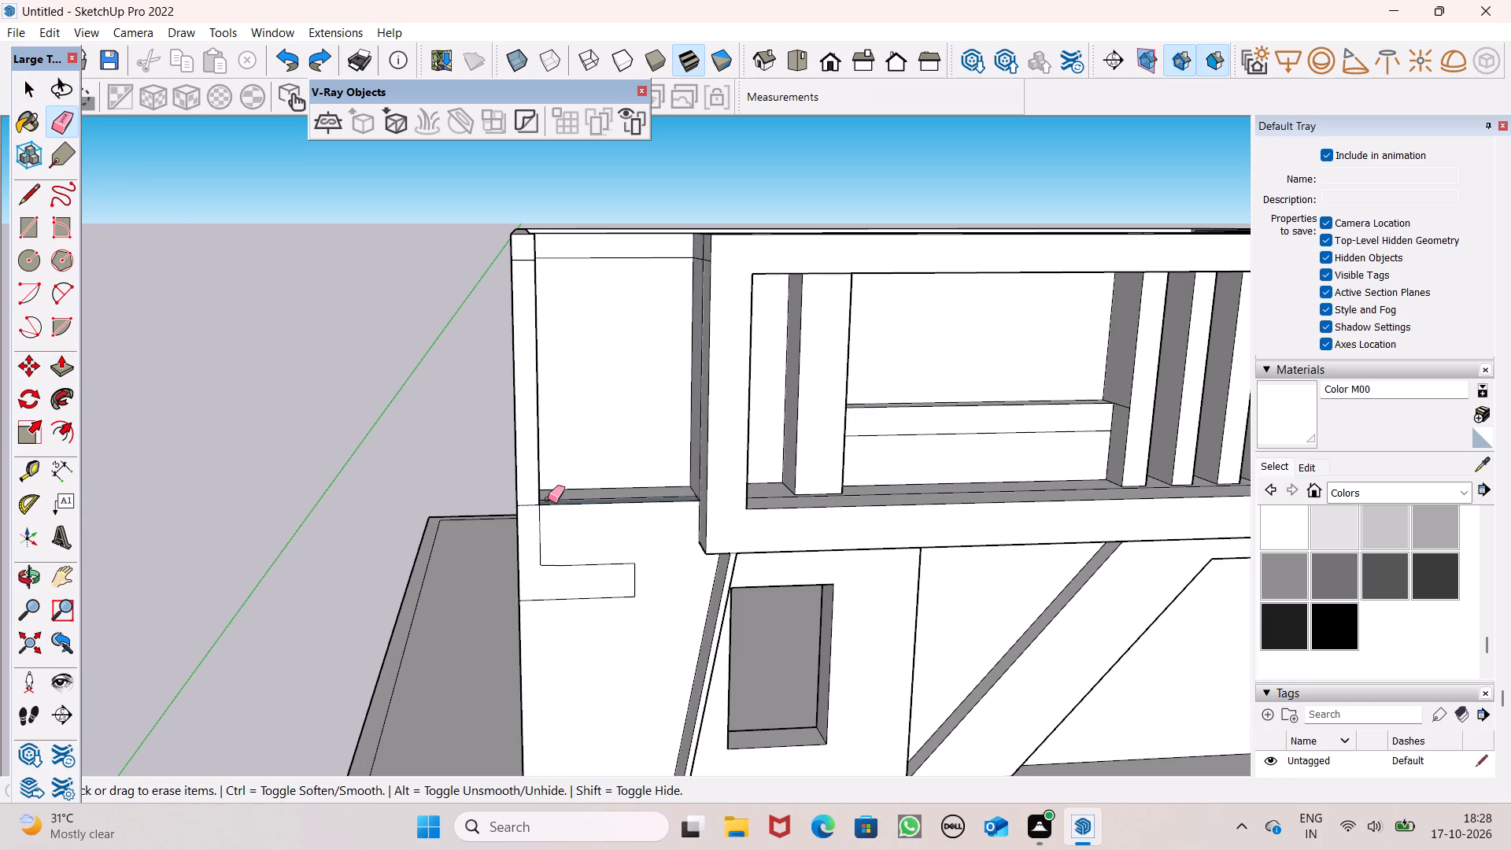
scroll(678, 551, "up", 3)
left_click_drag(494, 564, 508, 564)
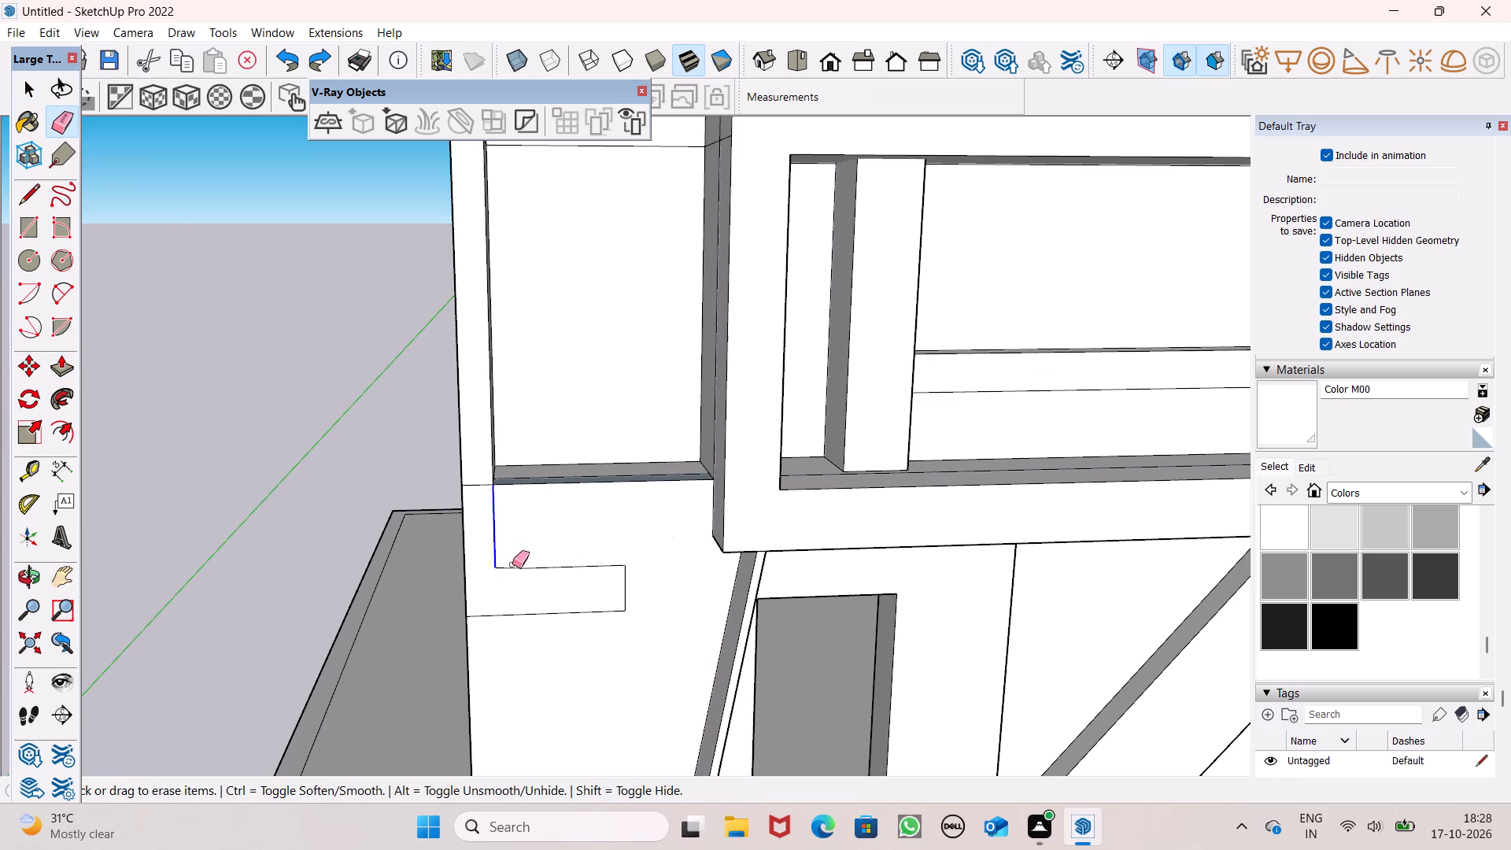
left_click_drag(512, 564, 631, 590)
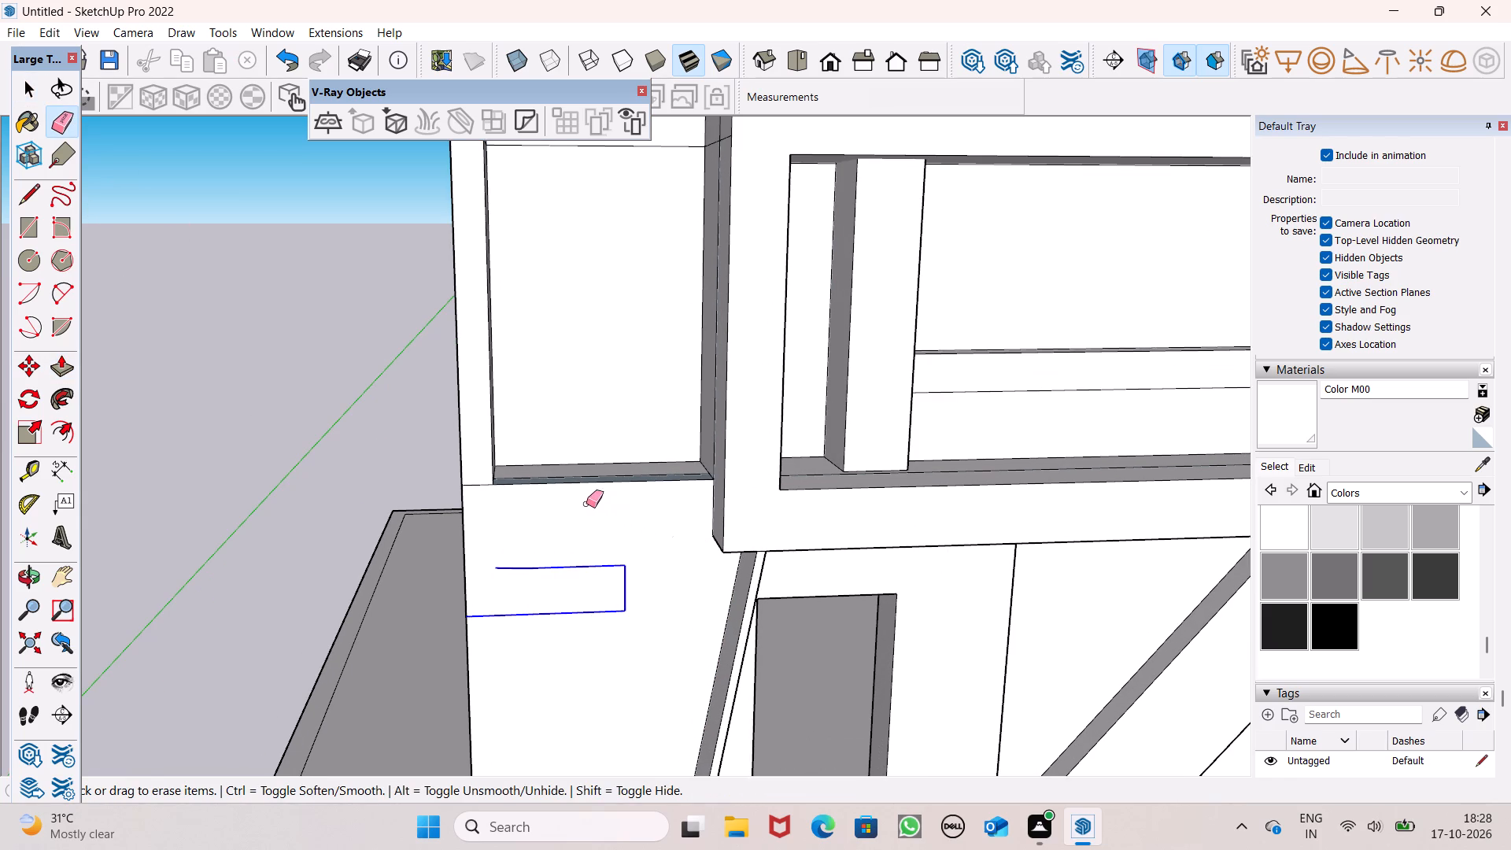
scroll(586, 505, "down", 5)
middle_click_drag(619, 538, 641, 632)
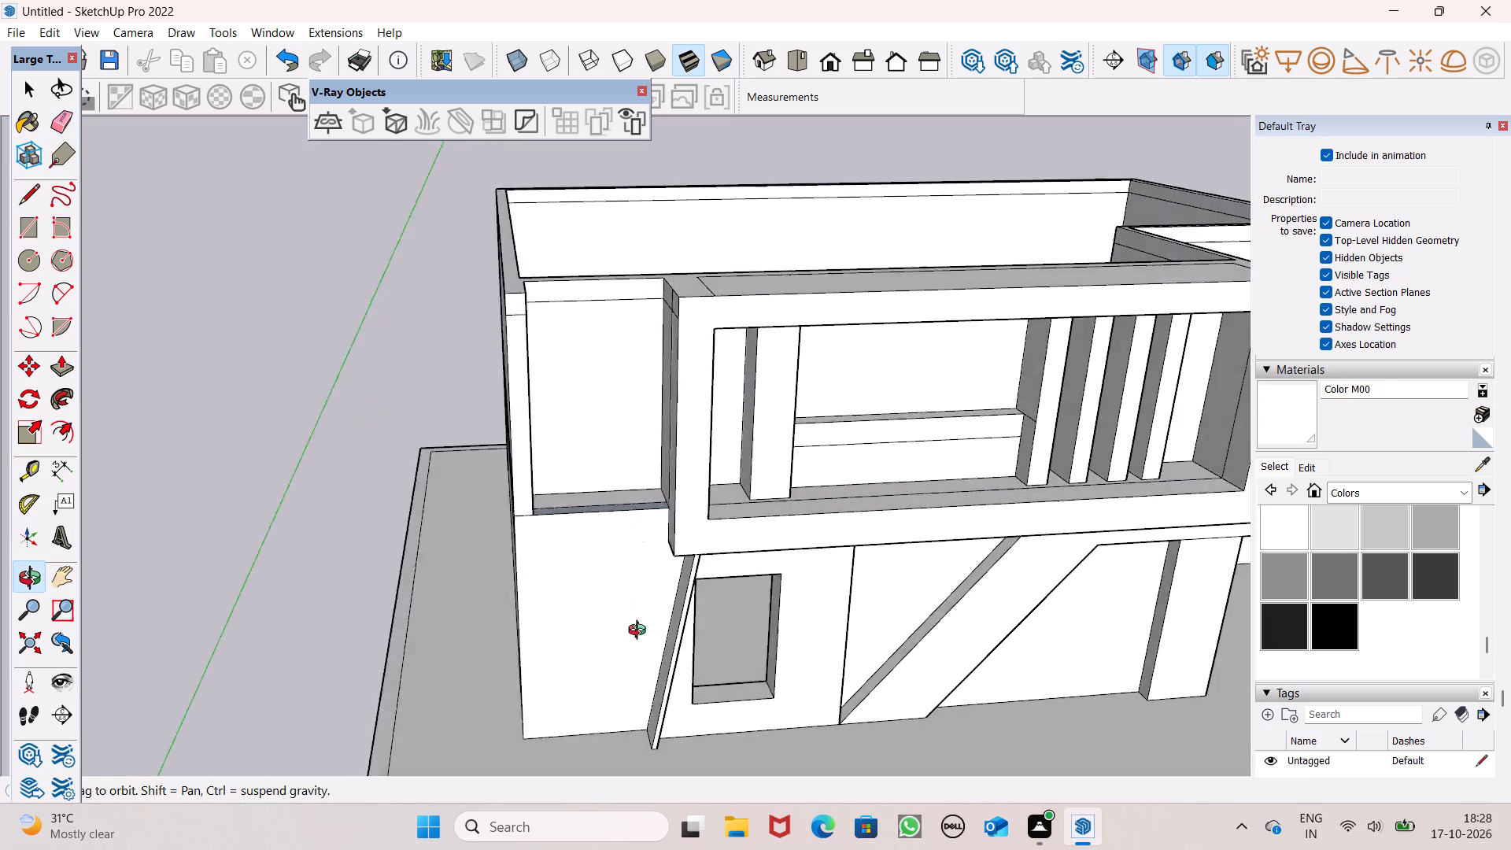
Push the ground-floor wall face below the left bay back by 9", plus a further 1' 8 15/16" flush with the wall above.
middle_click_drag(641, 632, 690, 721)
scroll(728, 552, "up", 6)
left_click(615, 516)
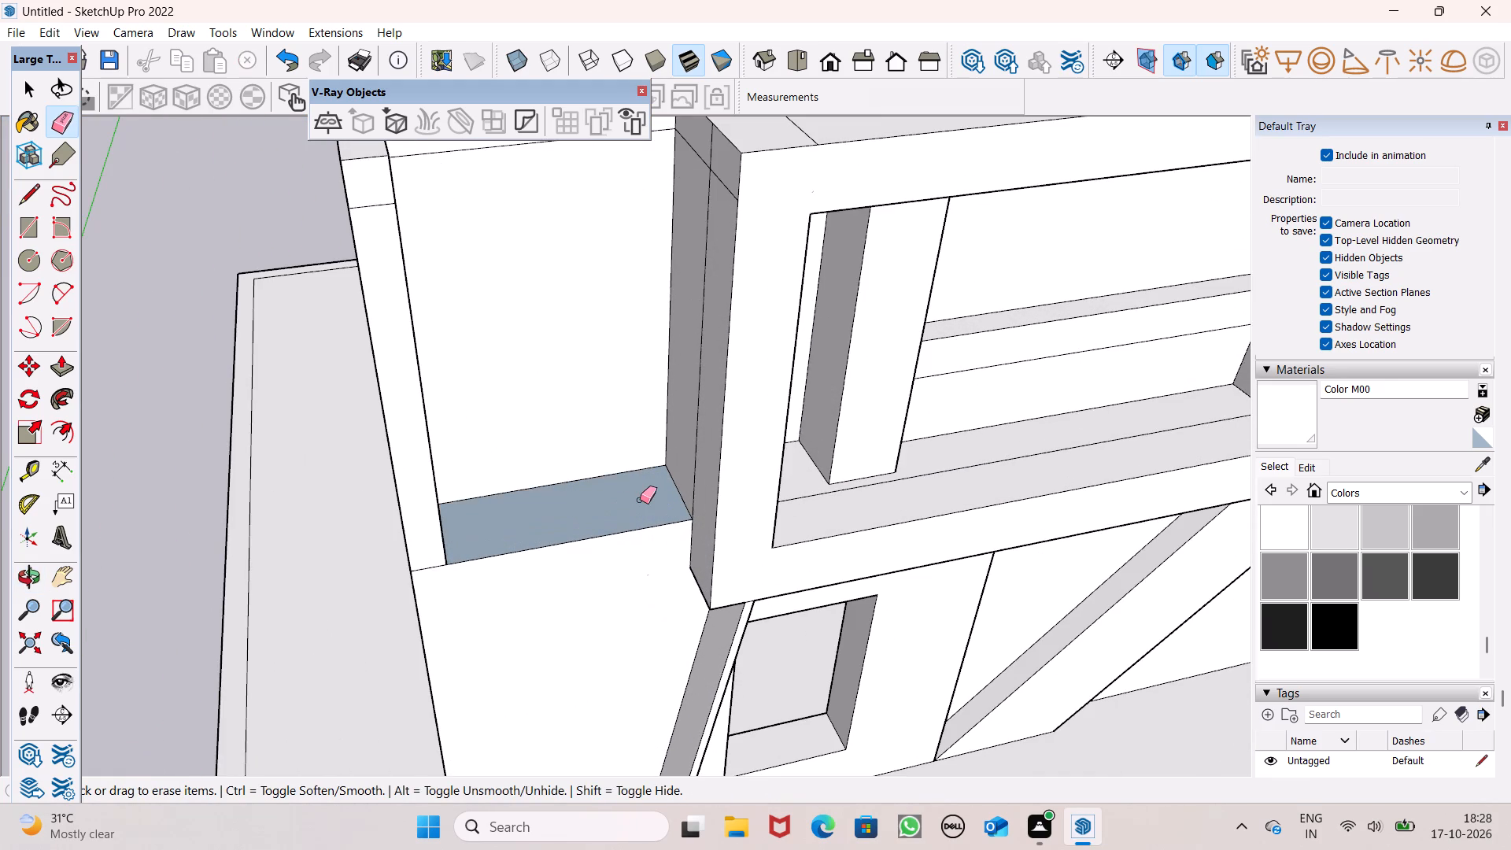
scroll(710, 513, "down", 2)
middle_click_drag(737, 559, 653, 516)
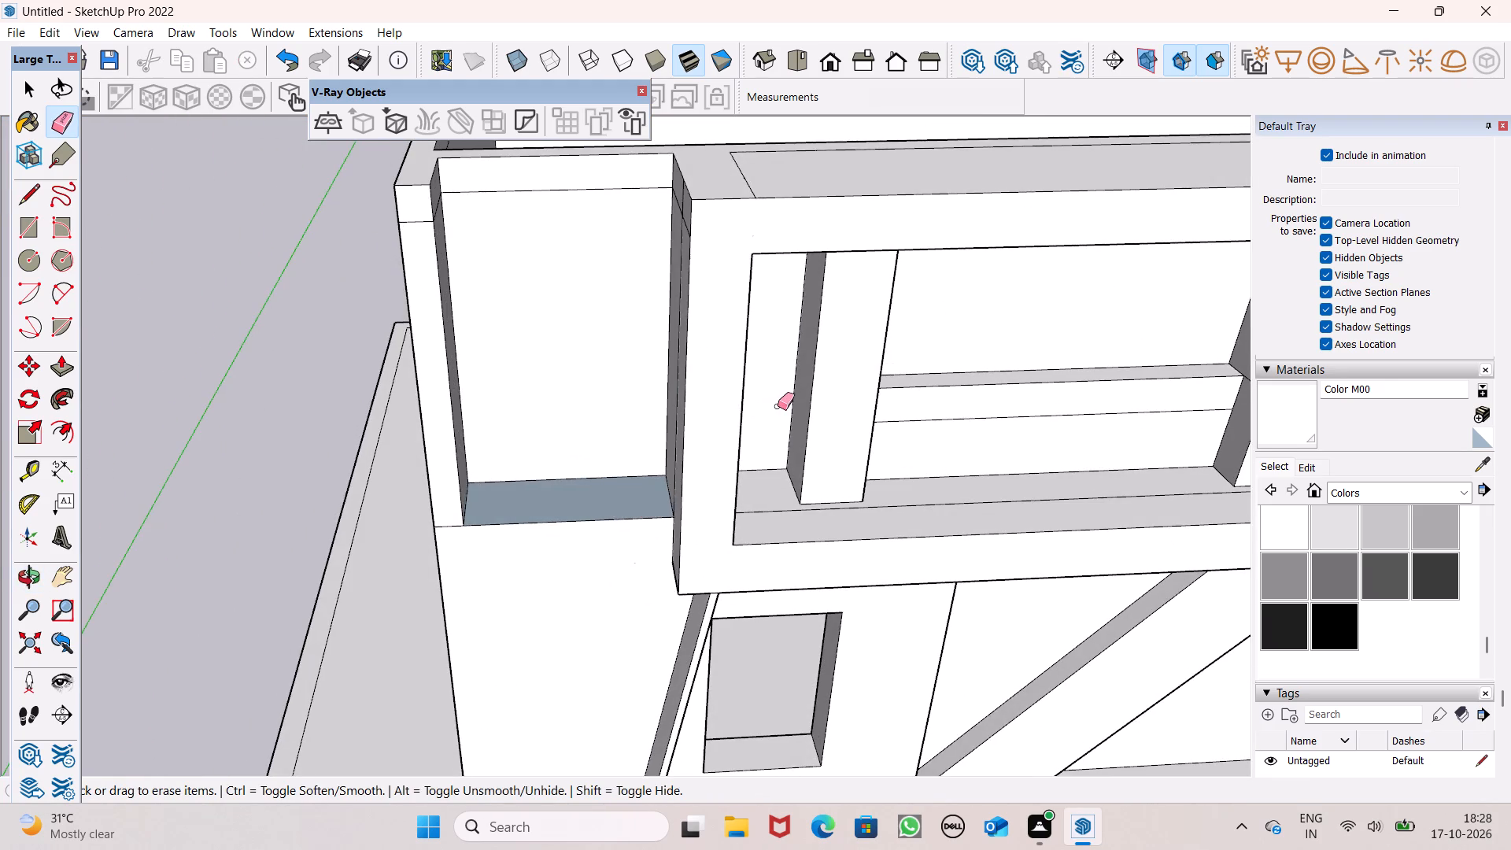
scroll(778, 406, "down", 2)
middle_click_drag(745, 519, 826, 431)
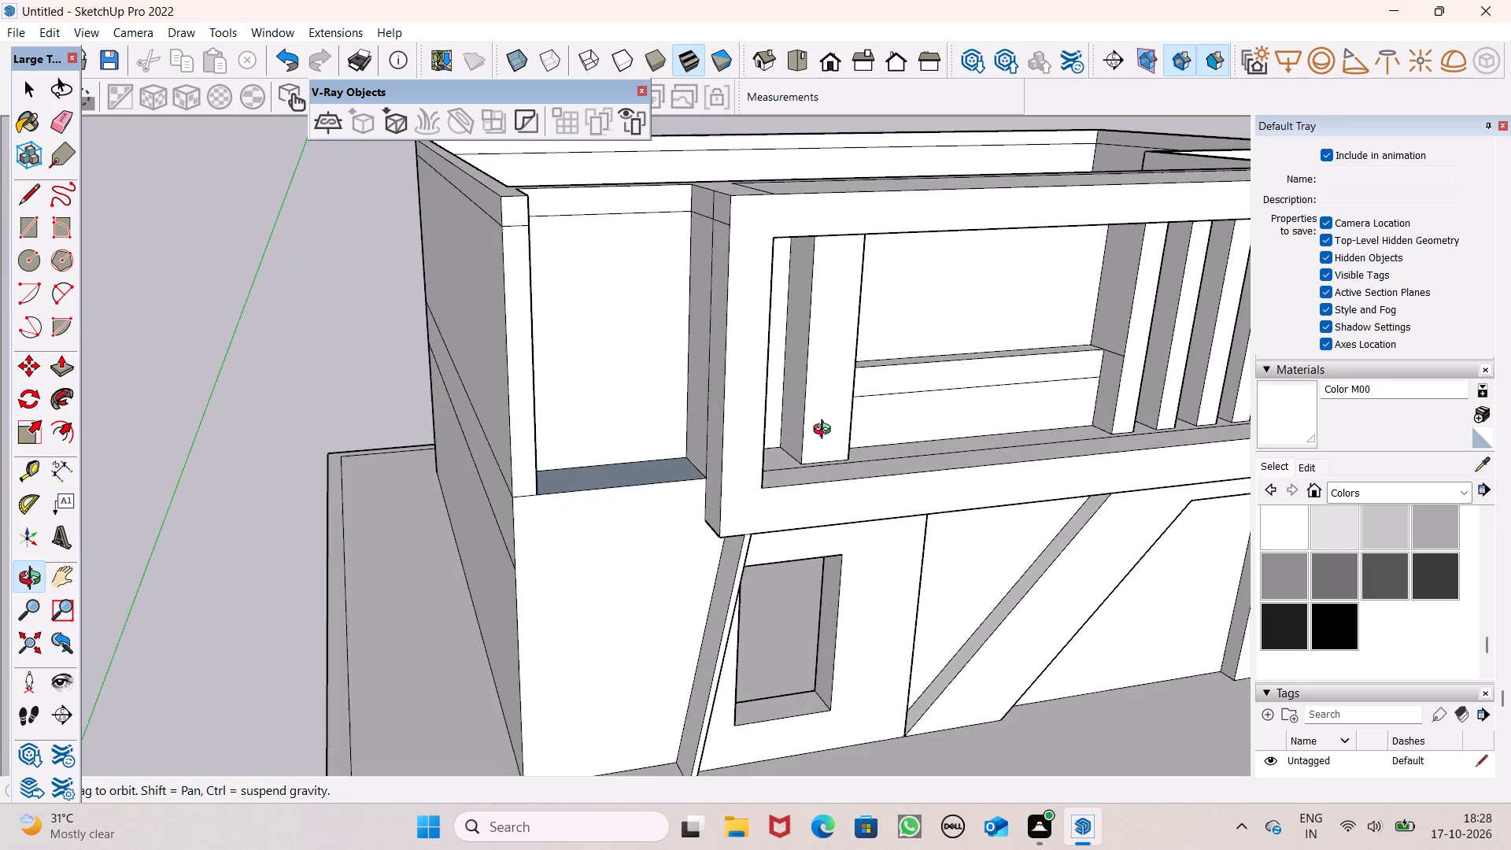
middle_click_drag(826, 431, 766, 499)
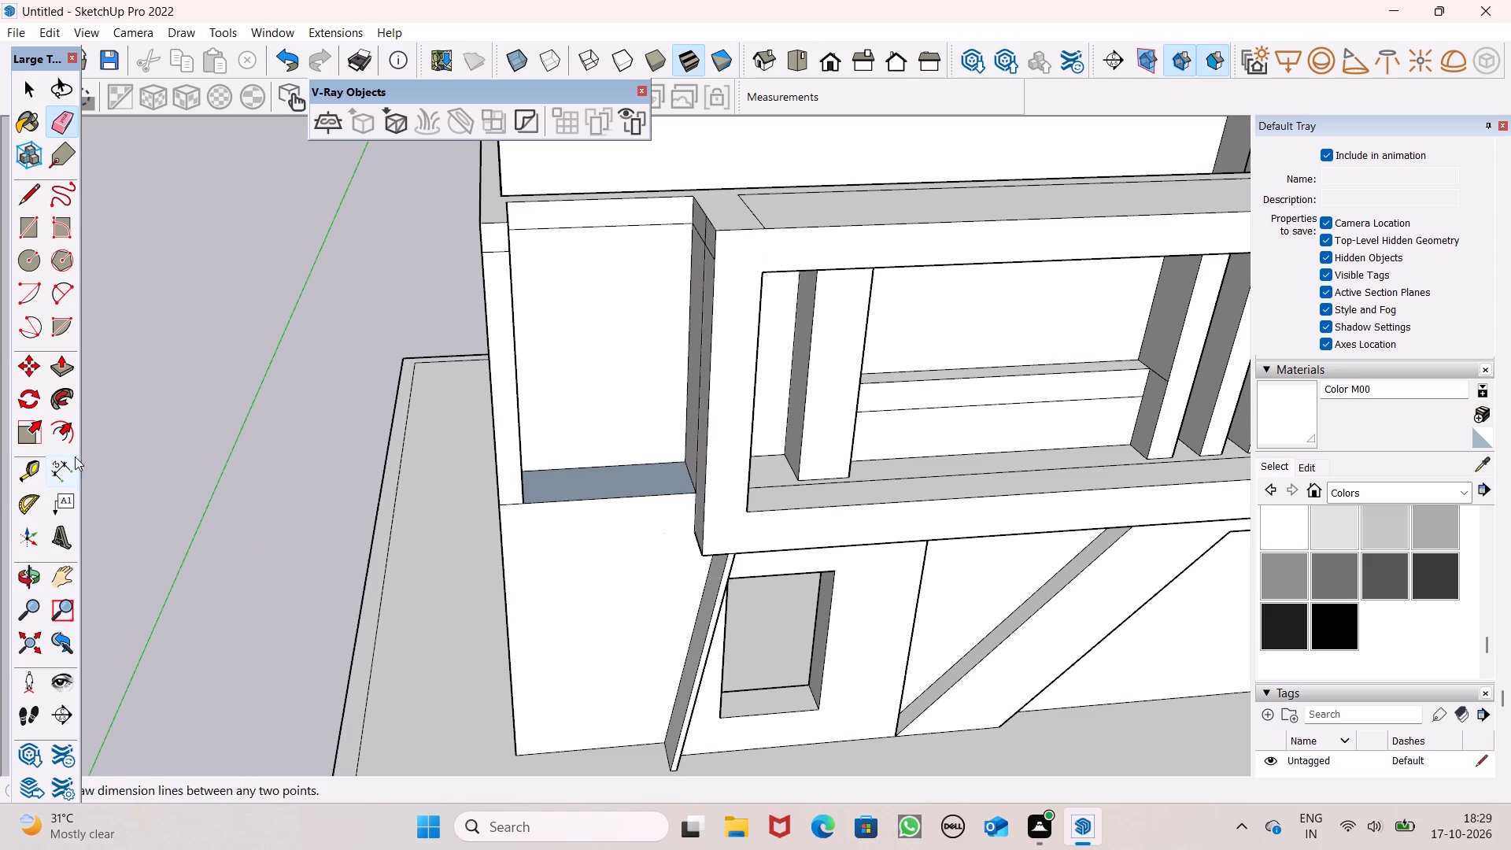
left_click(57, 368)
scroll(461, 422, "down", 2)
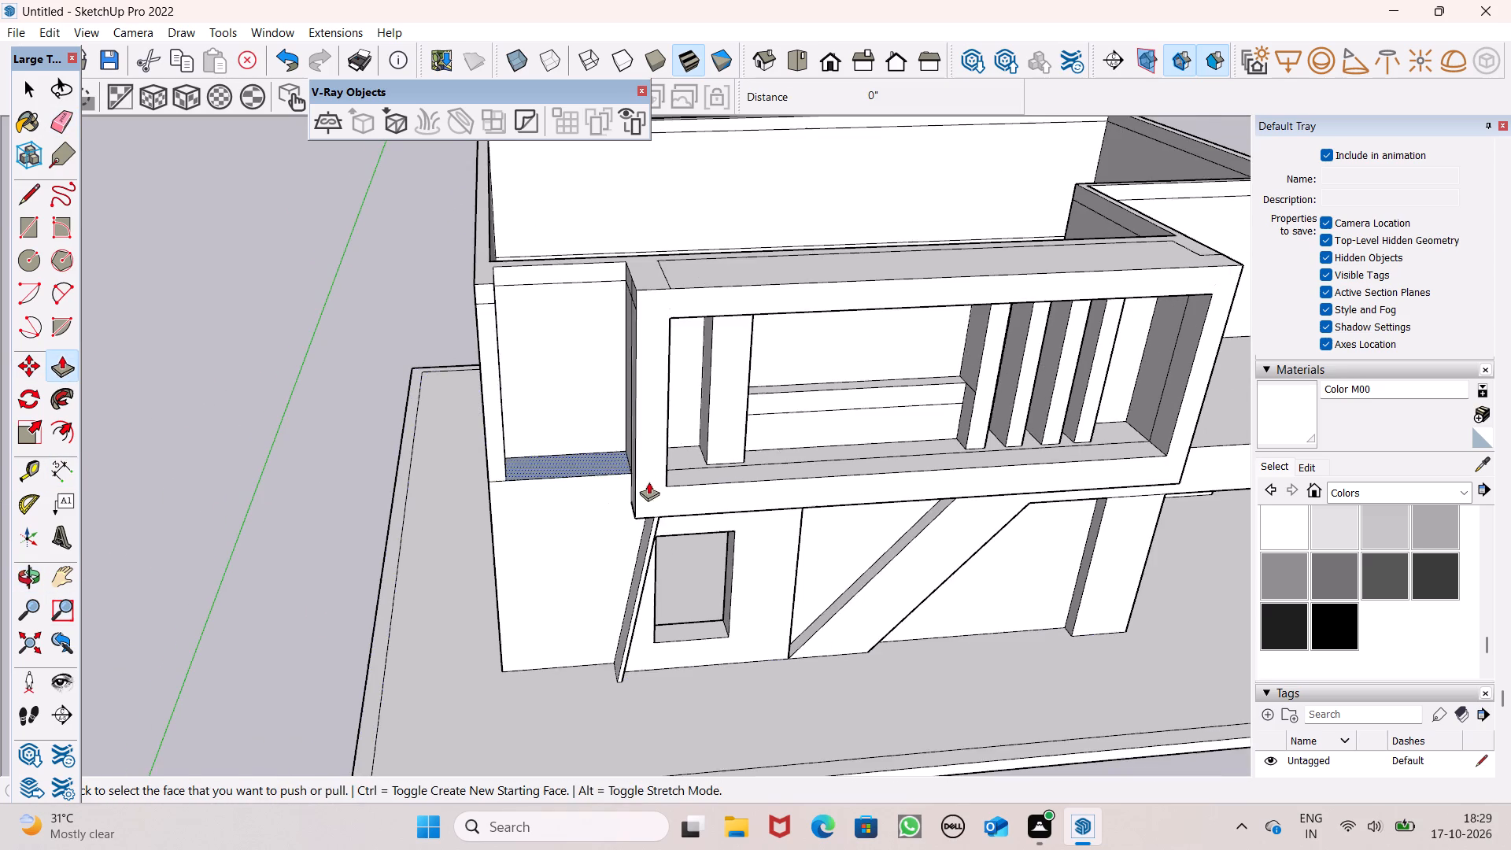
middle_click_drag(644, 490, 617, 508)
left_click_drag(574, 527, 574, 476)
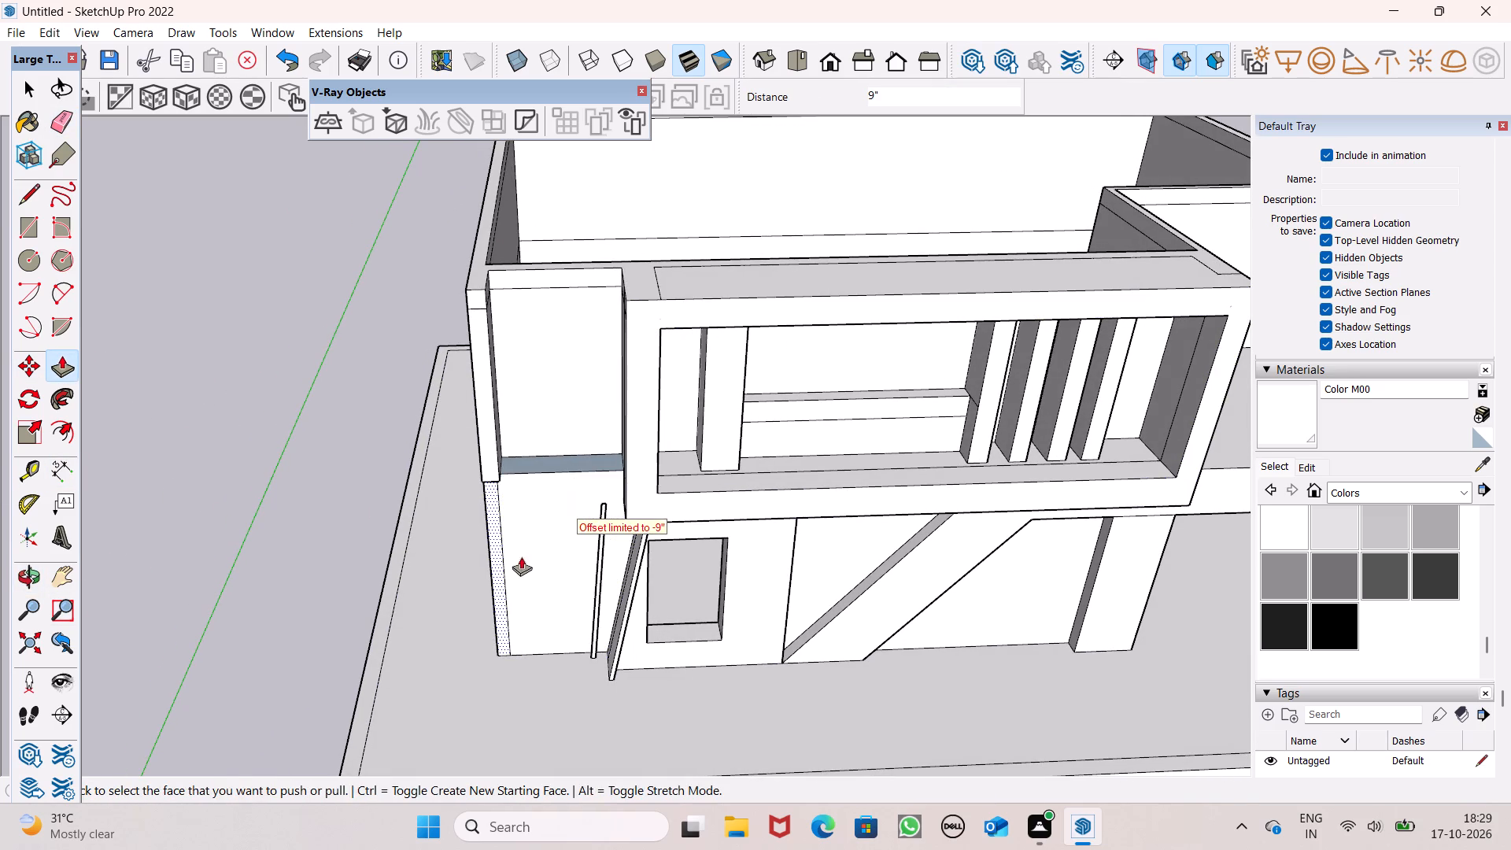
middle_click_drag(521, 556, 641, 388)
middle_click_drag(598, 487, 517, 638)
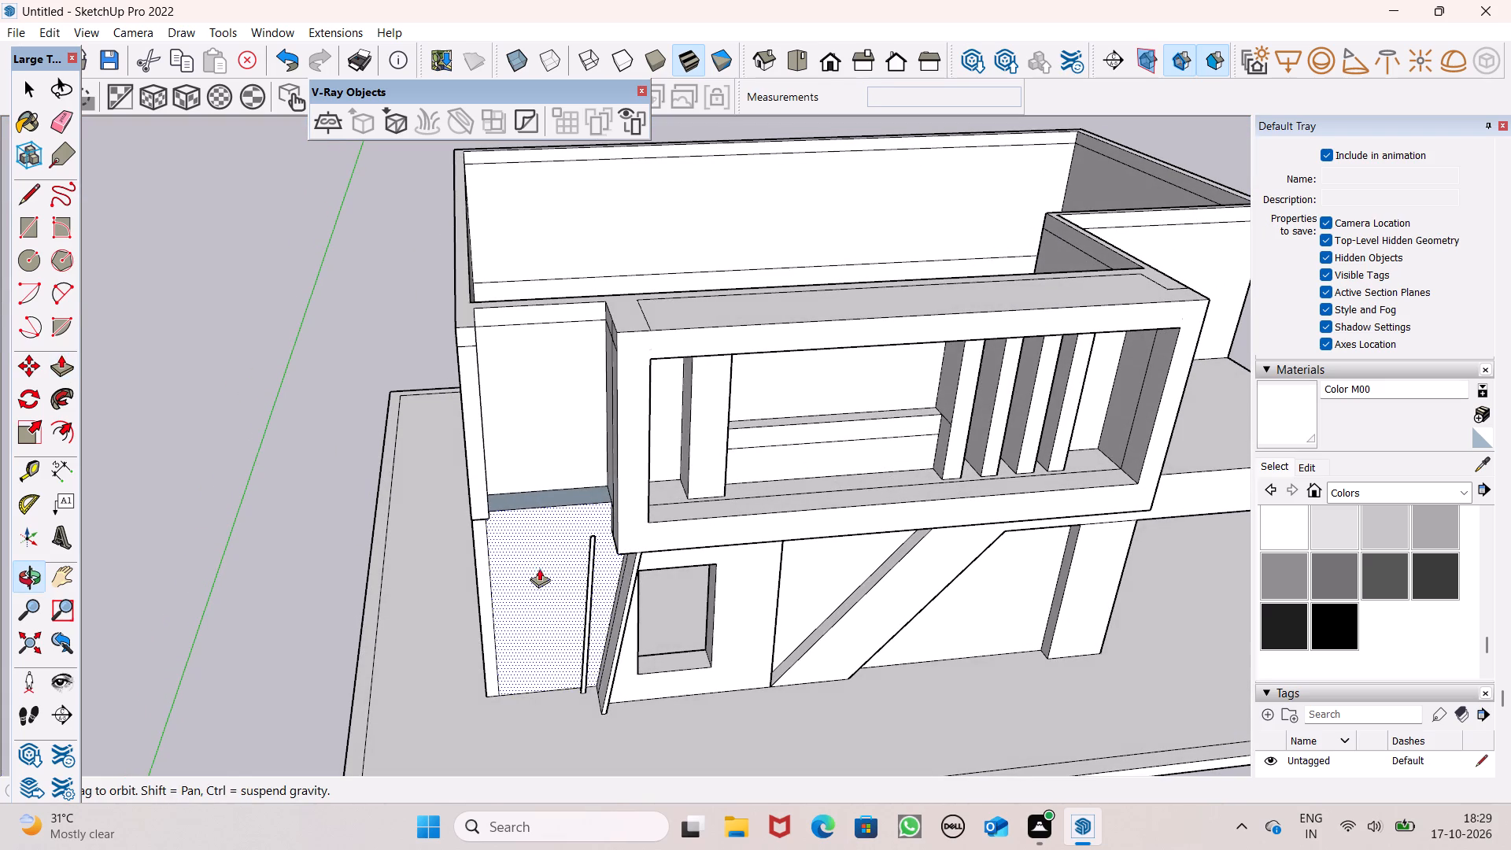
left_click_drag(545, 551, 577, 452)
Erase the thin leftover vertical sliver standing in front of the recessed wall beside the slanted fin.
middle_click_drag(589, 607, 649, 556)
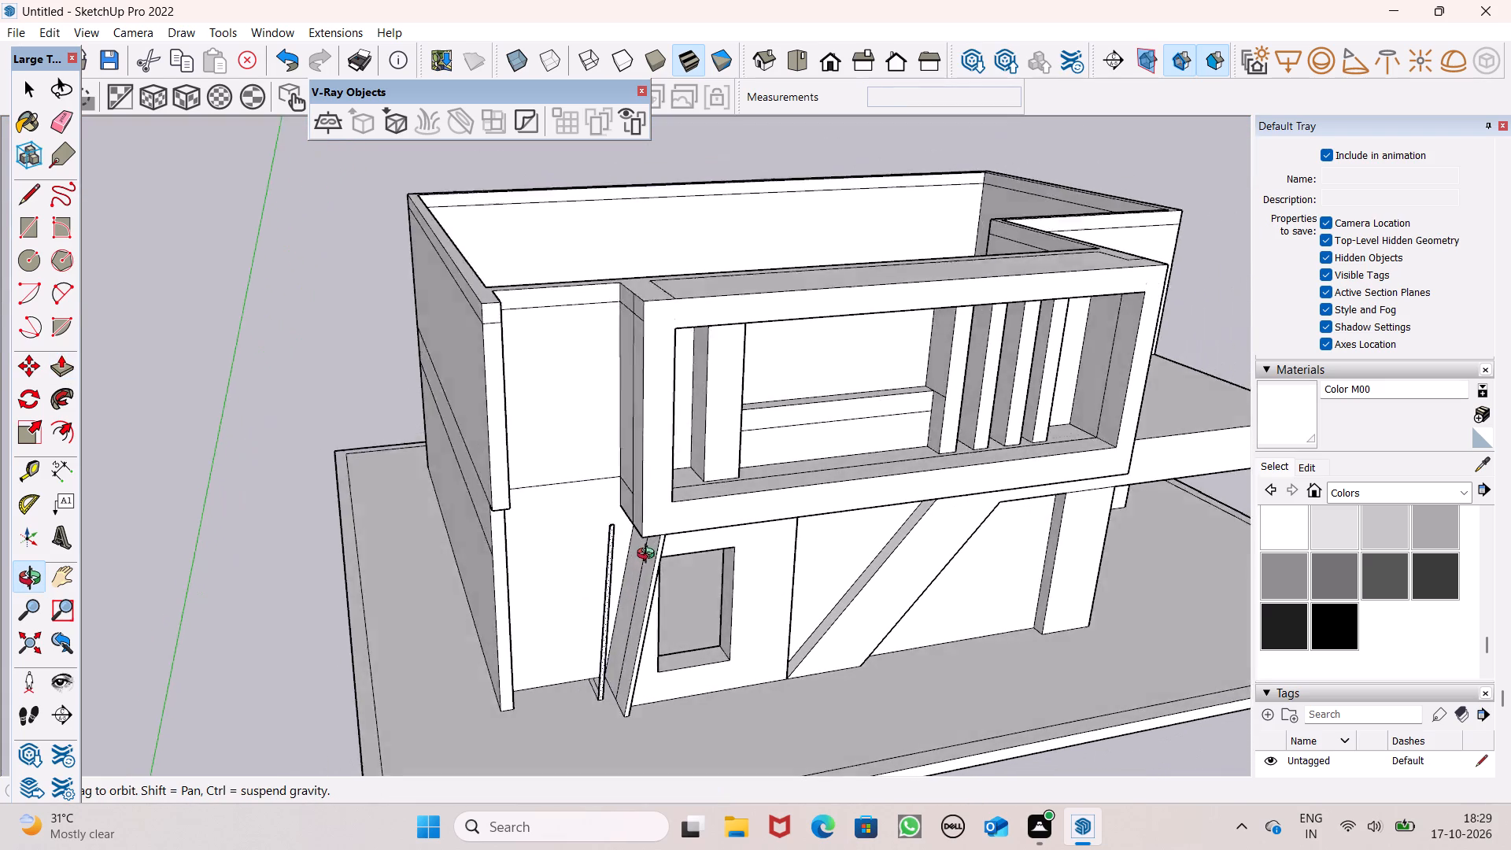
middle_click_drag(649, 556, 755, 426)
scroll(570, 741, "up", 1)
middle_click_drag(569, 738, 567, 838)
scroll(617, 721, "up", 7)
scroll(676, 649, "up", 1)
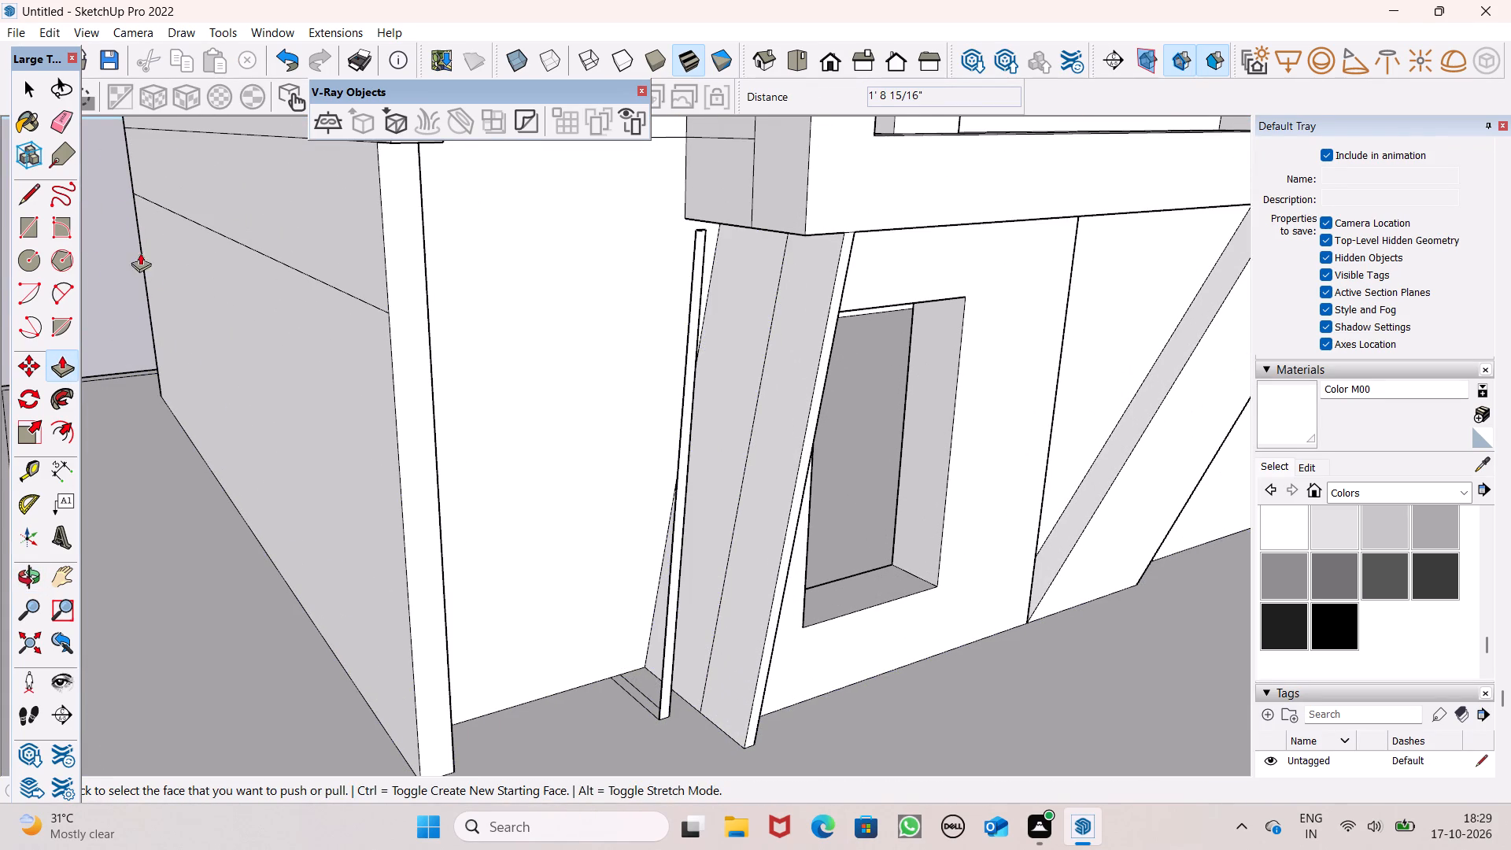
left_click(62, 120)
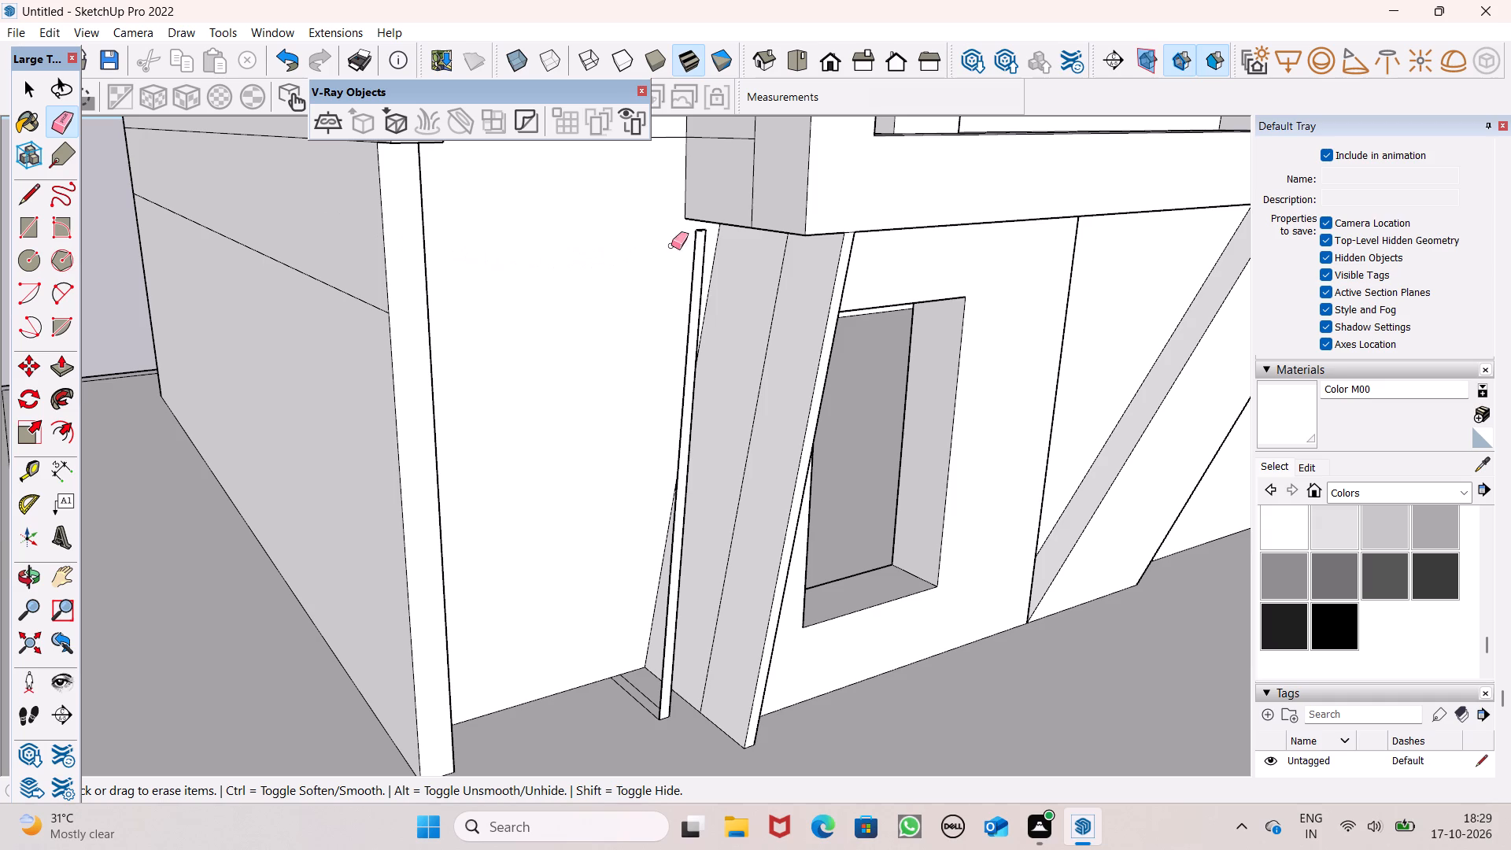
left_click(701, 247)
left_click_drag(703, 246, 693, 242)
left_click(700, 228)
Erase the leftover strip outline on the ground at the foot of the slanted fin.
scroll(551, 295, "down", 4)
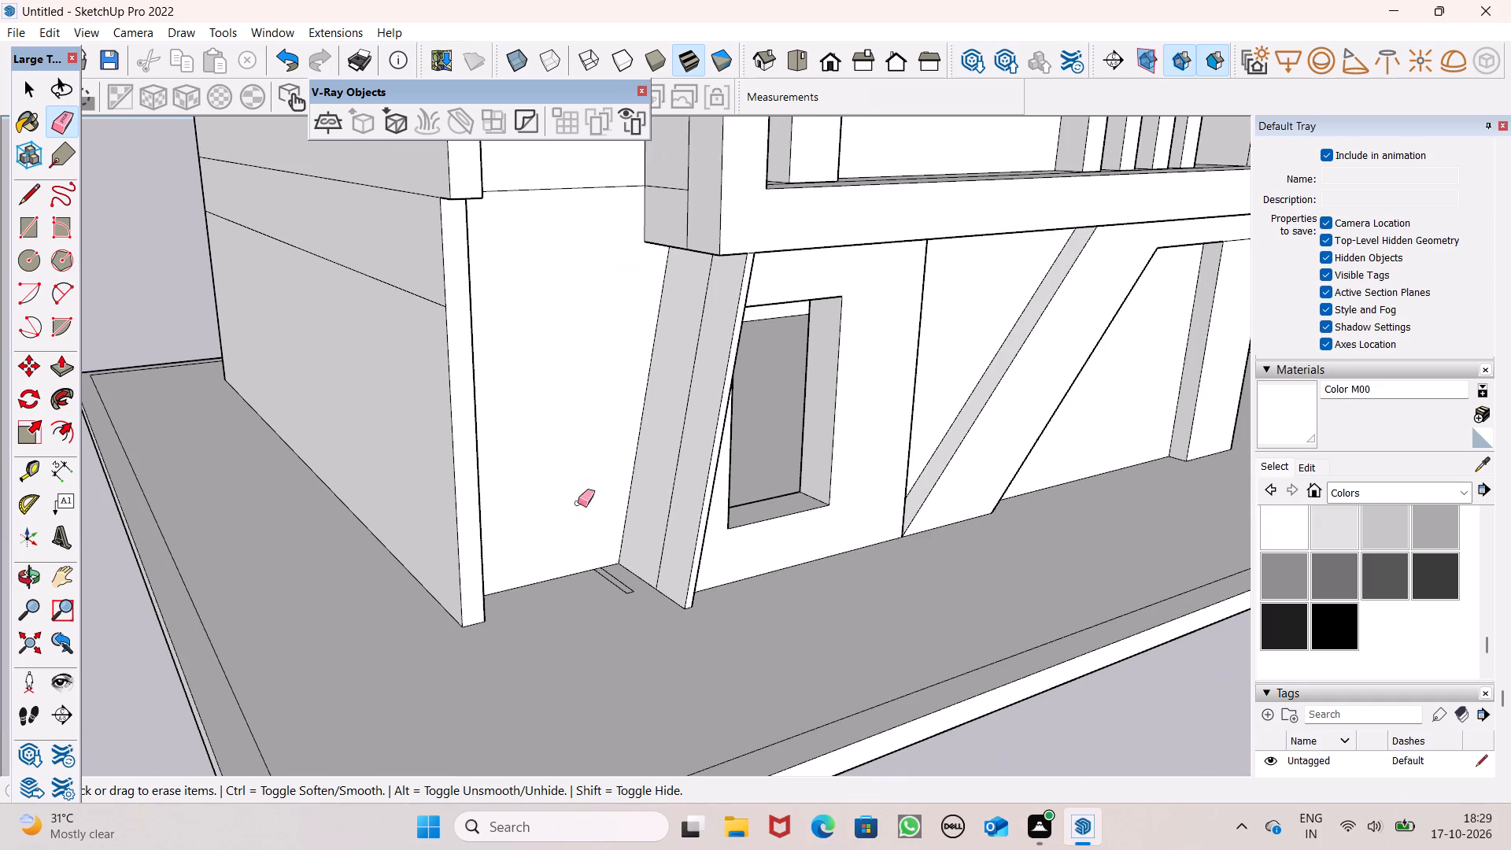
scroll(626, 531, "down", 1)
middle_click_drag(677, 622, 807, 656)
scroll(743, 589, "up", 4)
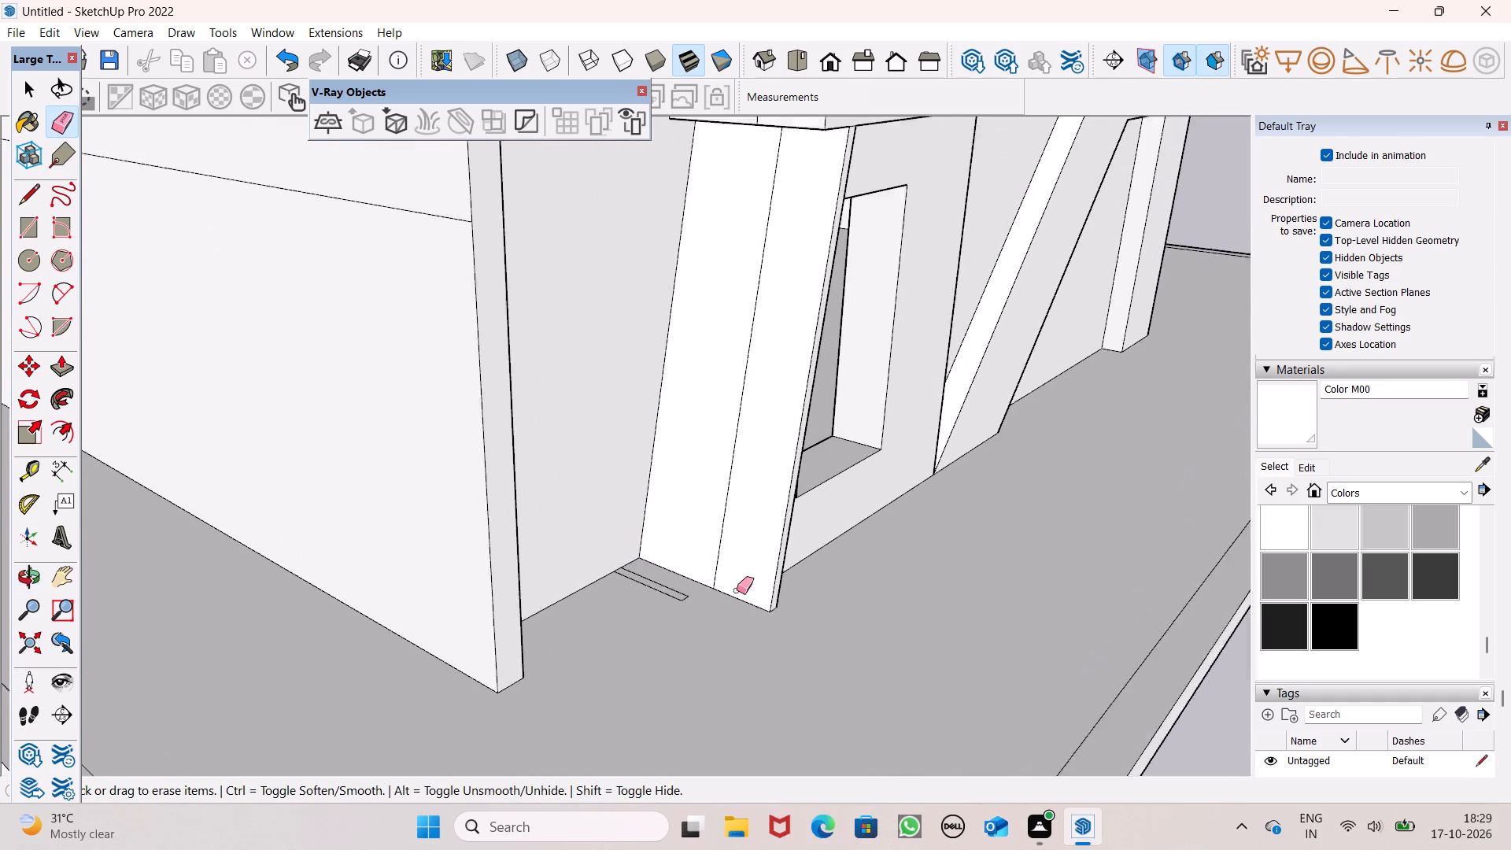
scroll(737, 590, "up", 1)
left_click_drag(674, 590, 670, 599)
scroll(667, 593, "down", 4)
left_click_drag(673, 591, 676, 600)
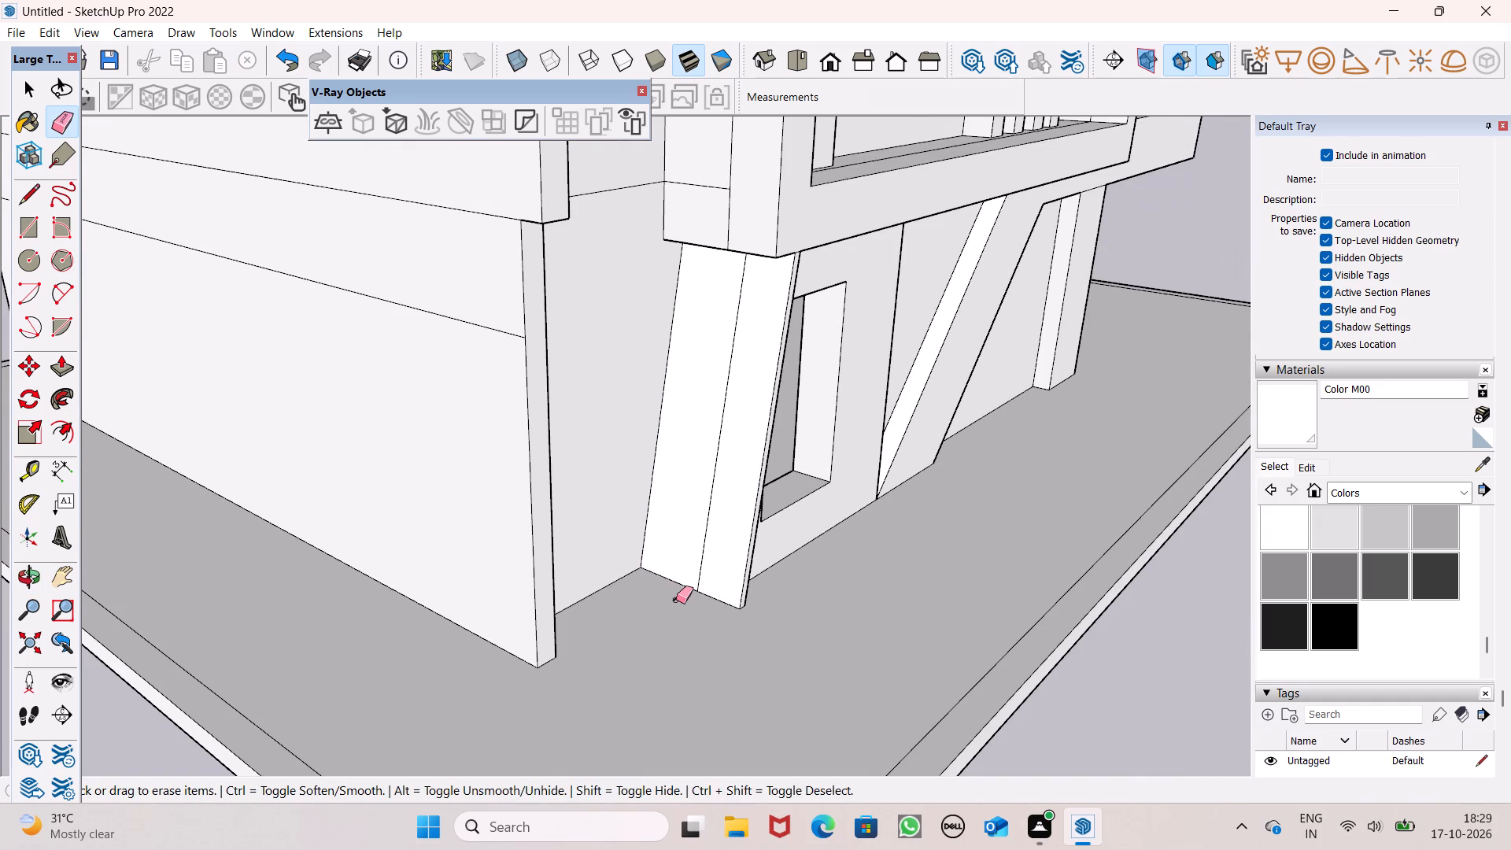
left_click_drag(676, 600, 676, 601)
Erase the horizontal line between the ground-floor and upper-floor wall faces in the left bay.
middle_click_drag(855, 624, 628, 570)
scroll(673, 493, "down", 4)
middle_click_drag(700, 537, 730, 521)
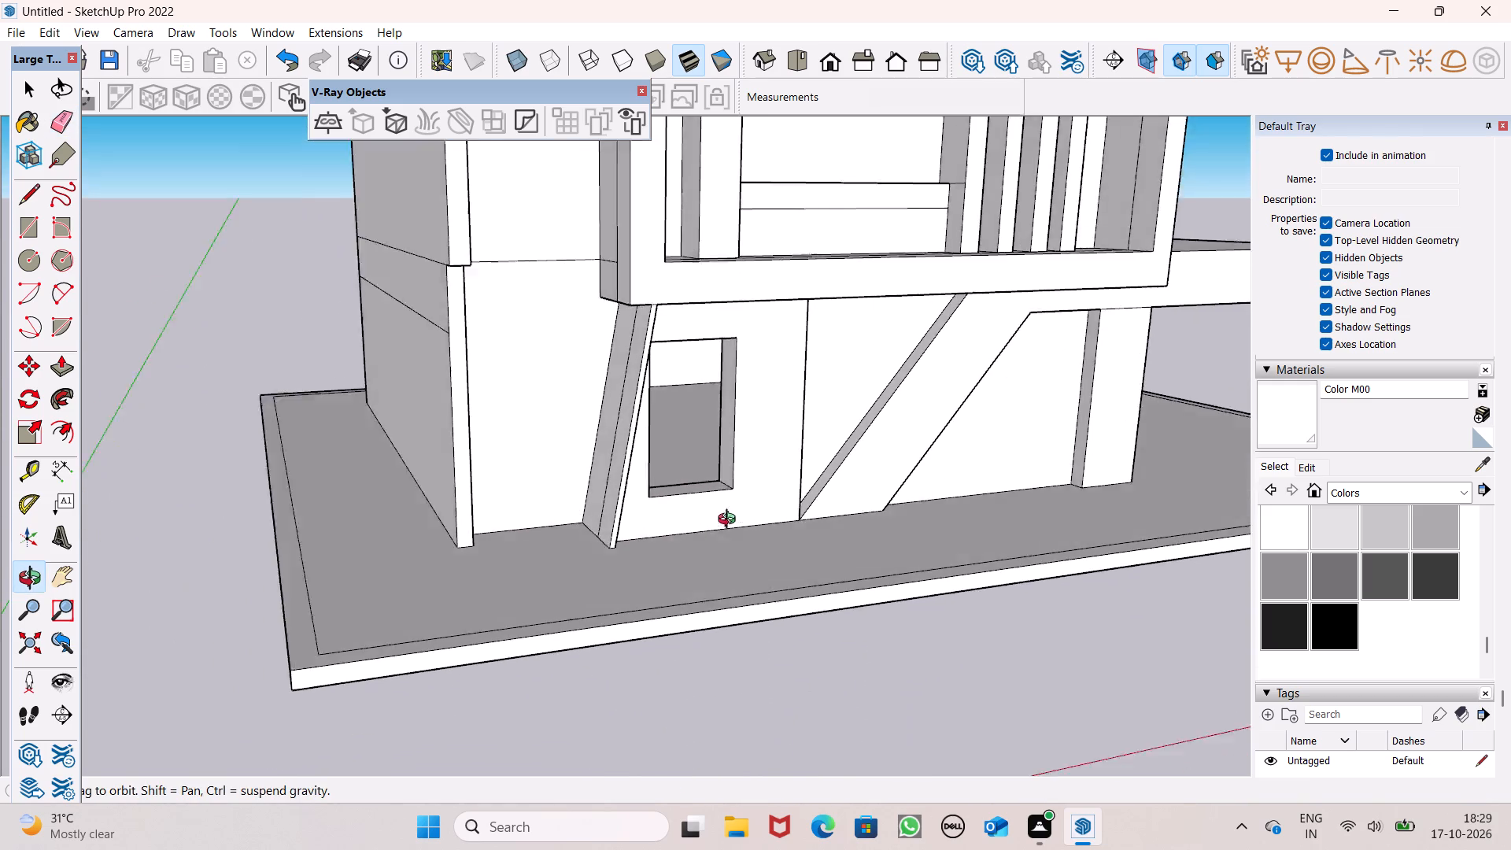
middle_click_drag(730, 521, 779, 490)
scroll(782, 479, "down", 2)
middle_click_drag(780, 481, 768, 504)
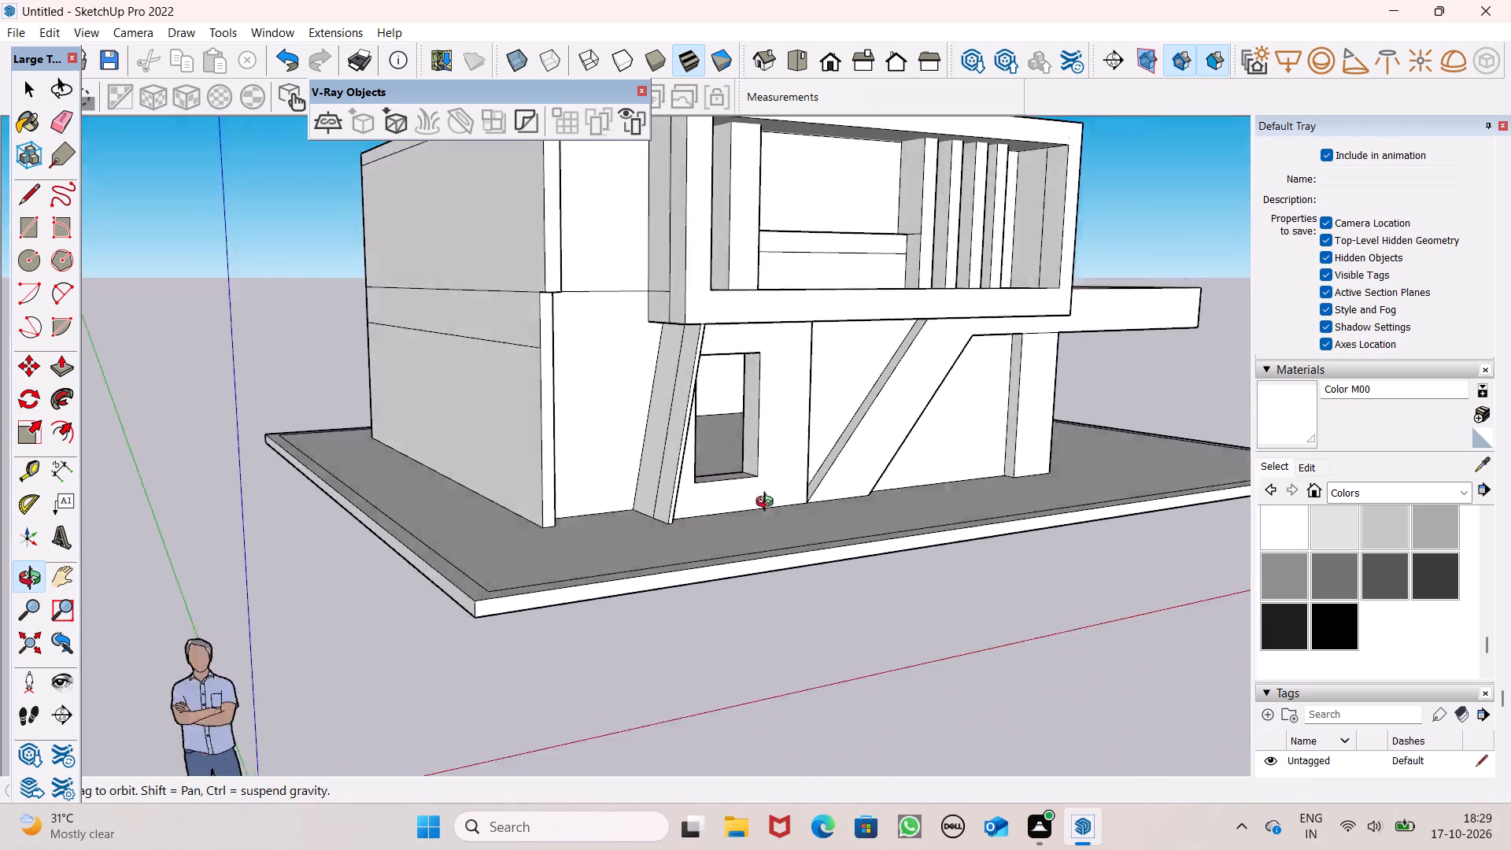
middle_click_drag(768, 504, 706, 617)
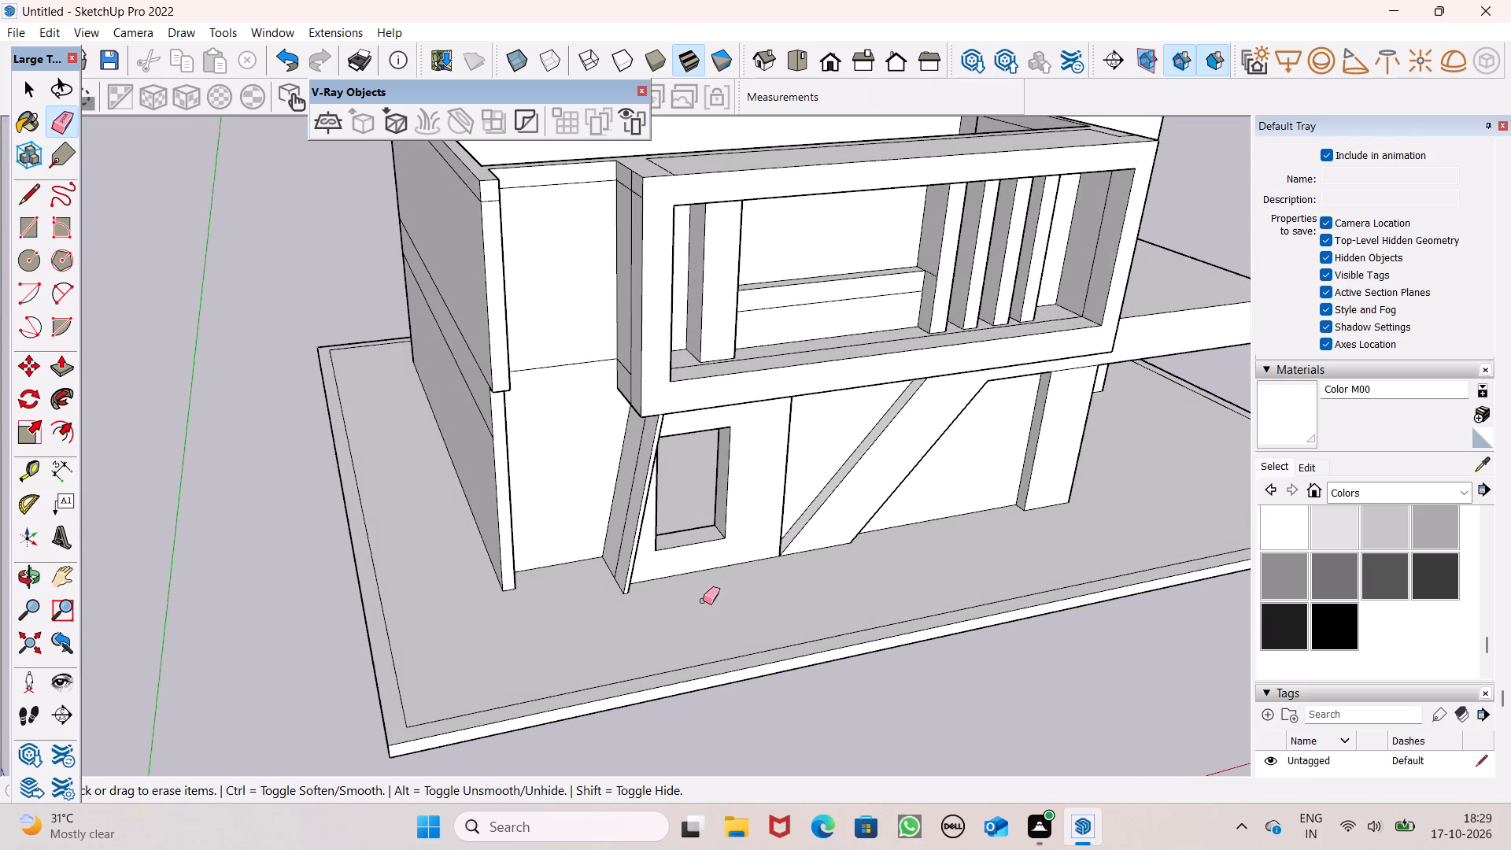
middle_click_drag(703, 600, 630, 621)
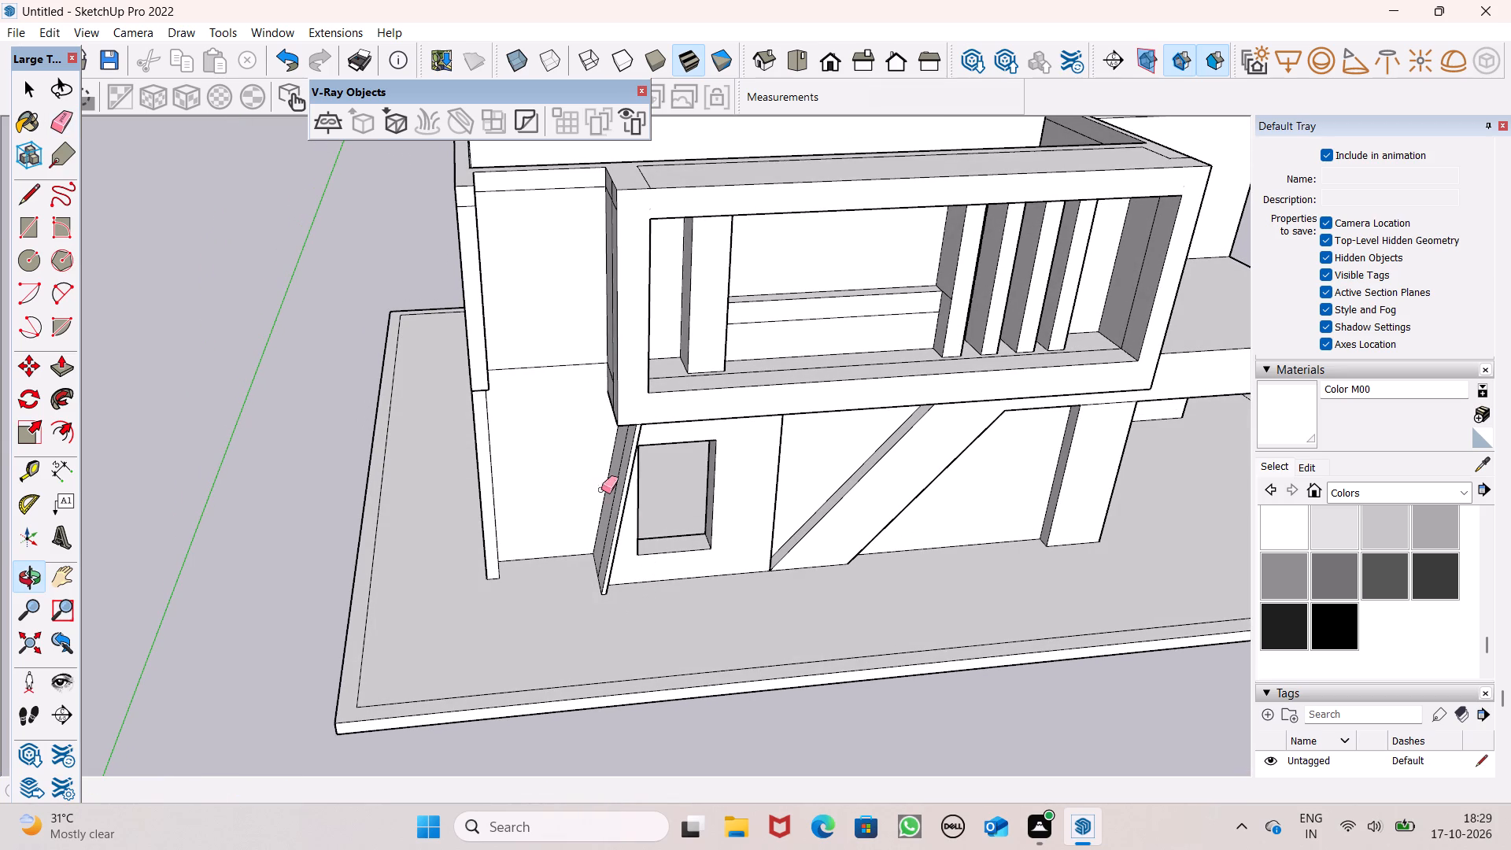
middle_click_drag(651, 509, 612, 490)
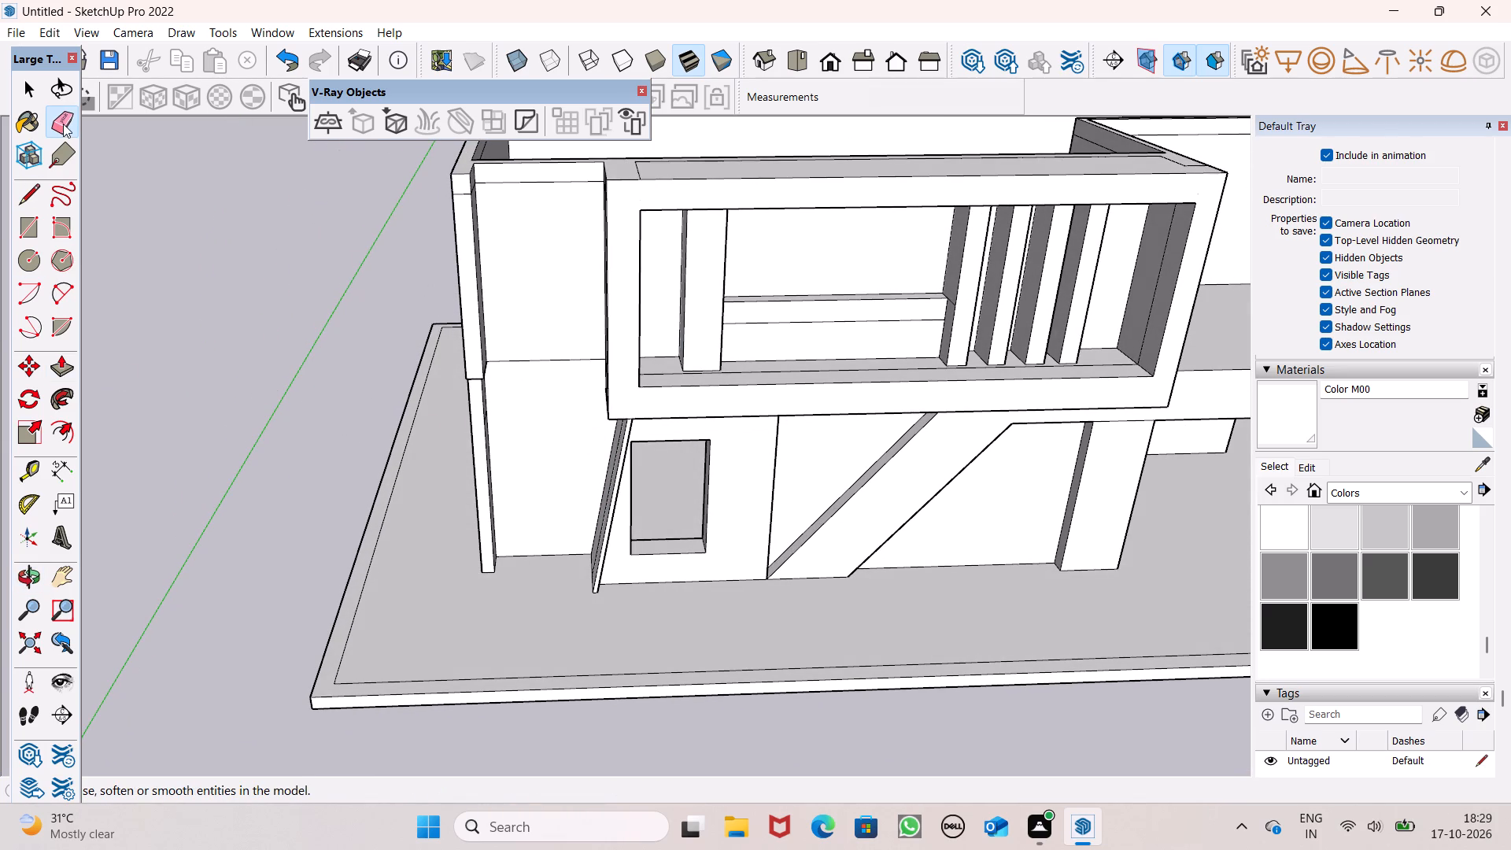
left_click_drag(552, 343, 567, 377)
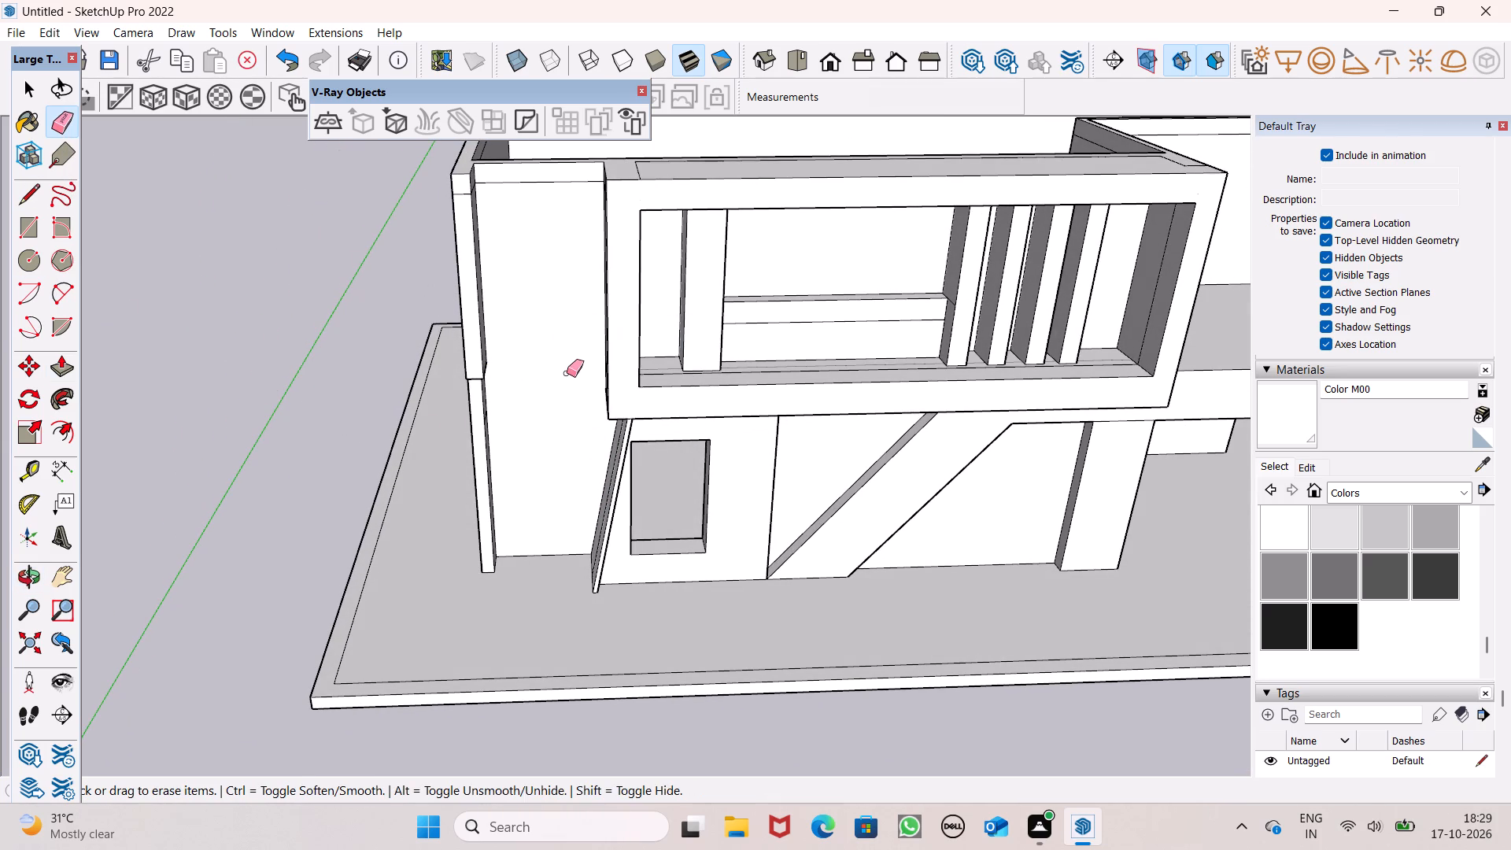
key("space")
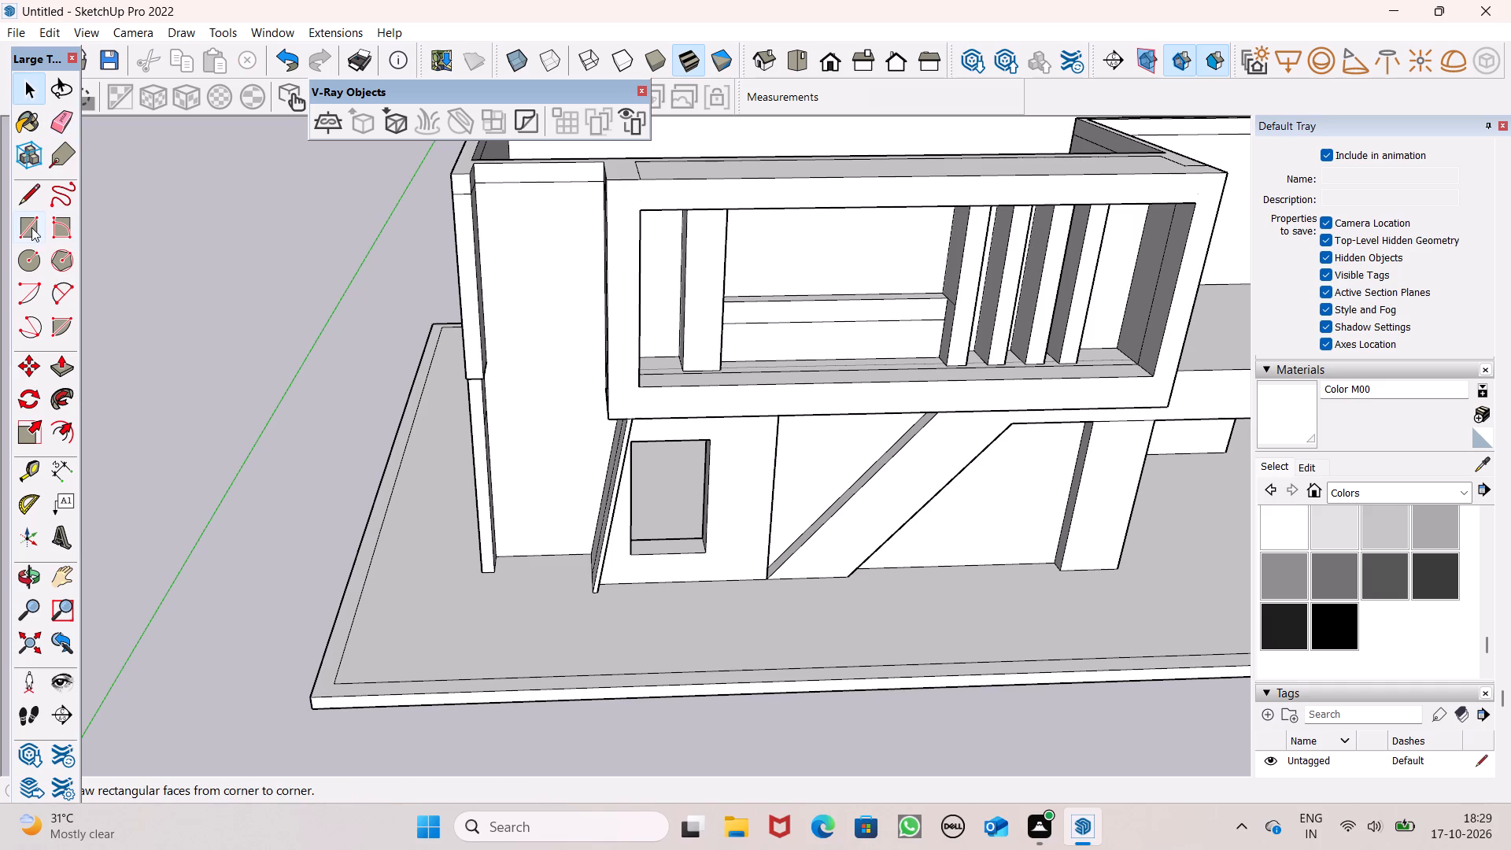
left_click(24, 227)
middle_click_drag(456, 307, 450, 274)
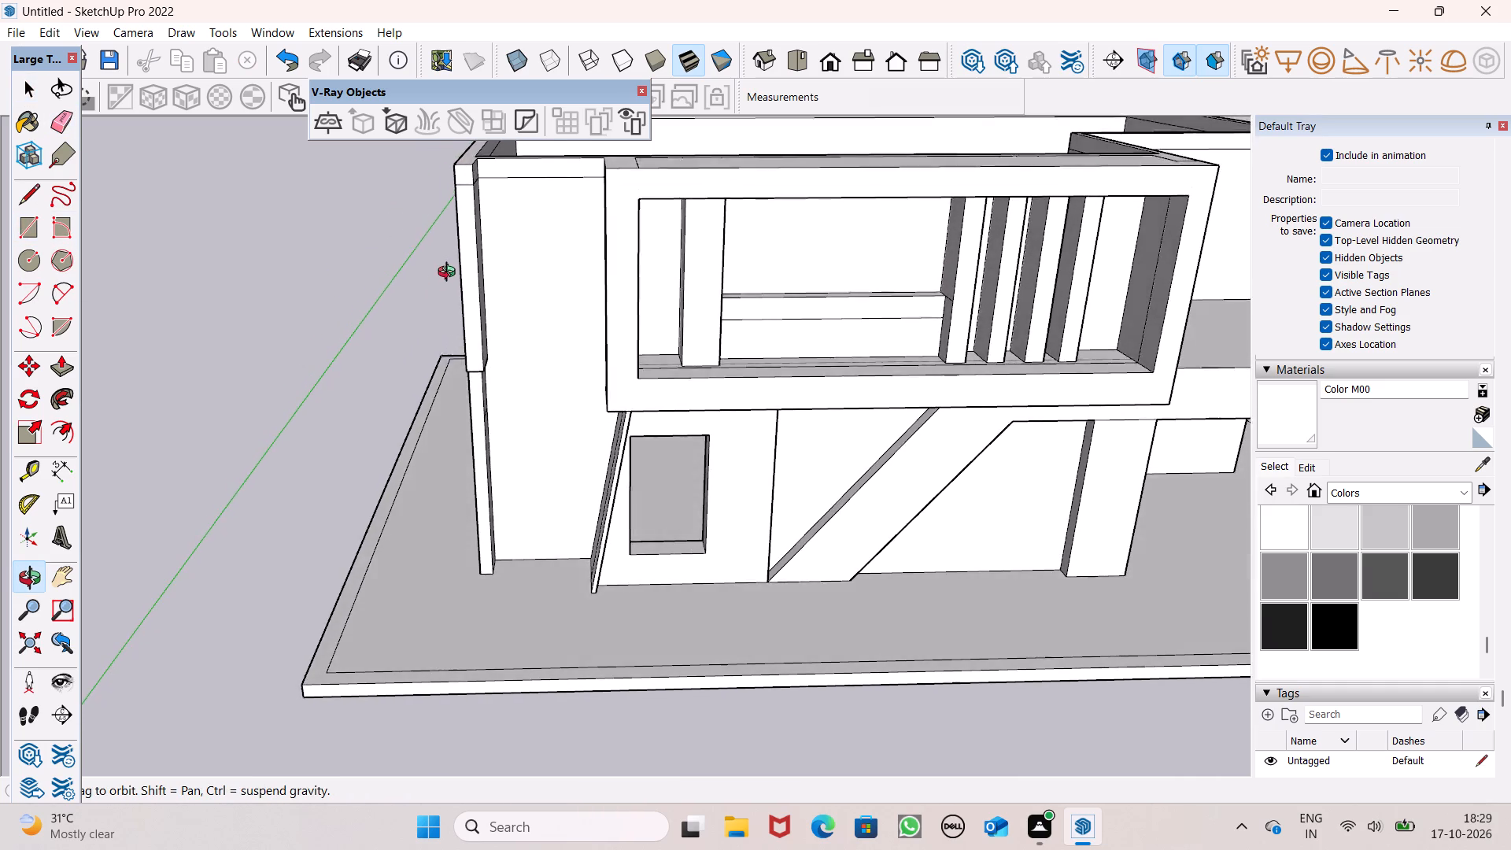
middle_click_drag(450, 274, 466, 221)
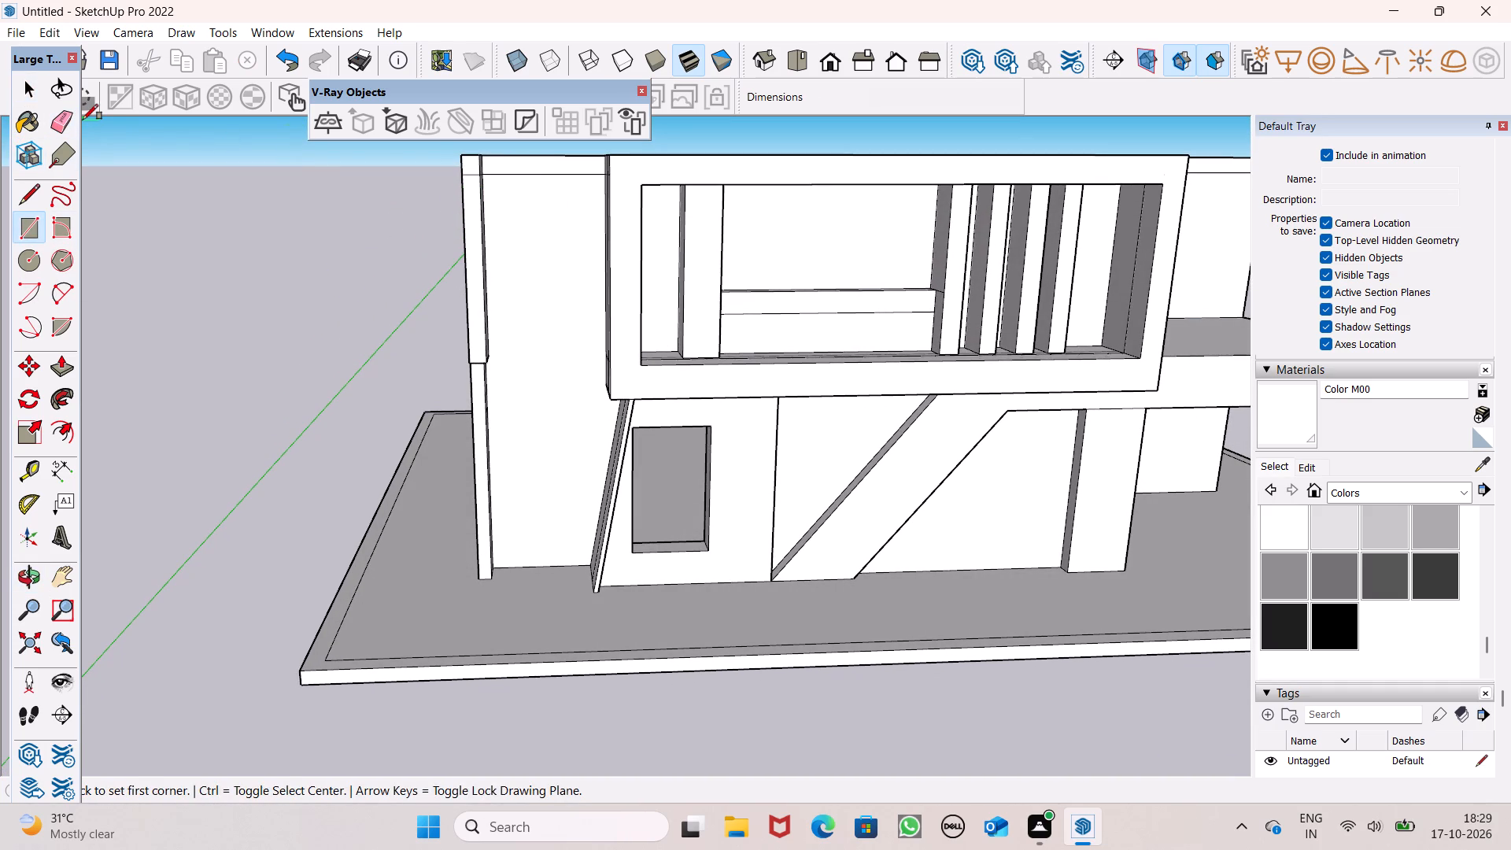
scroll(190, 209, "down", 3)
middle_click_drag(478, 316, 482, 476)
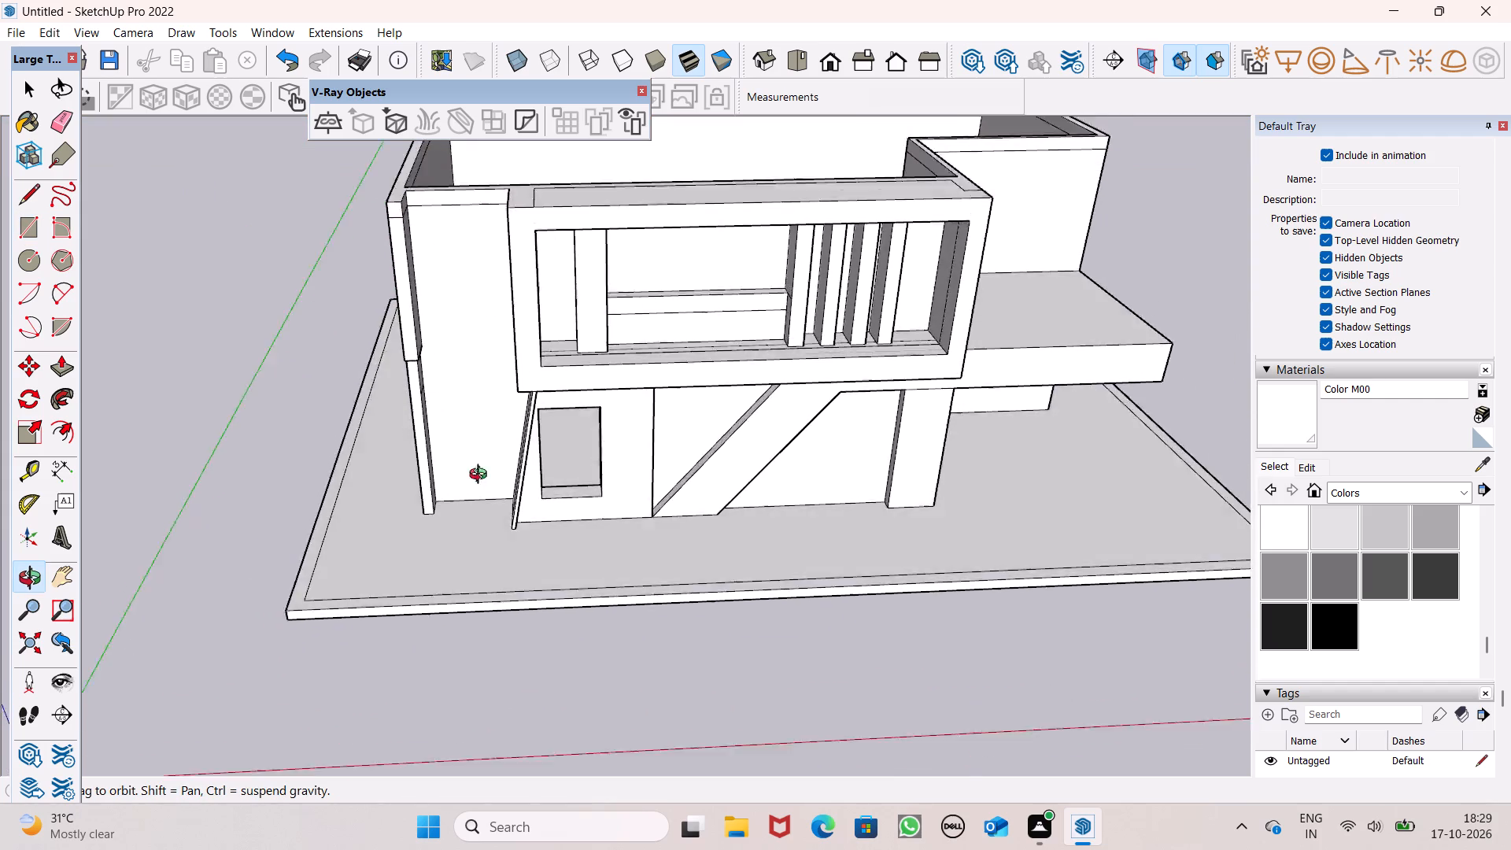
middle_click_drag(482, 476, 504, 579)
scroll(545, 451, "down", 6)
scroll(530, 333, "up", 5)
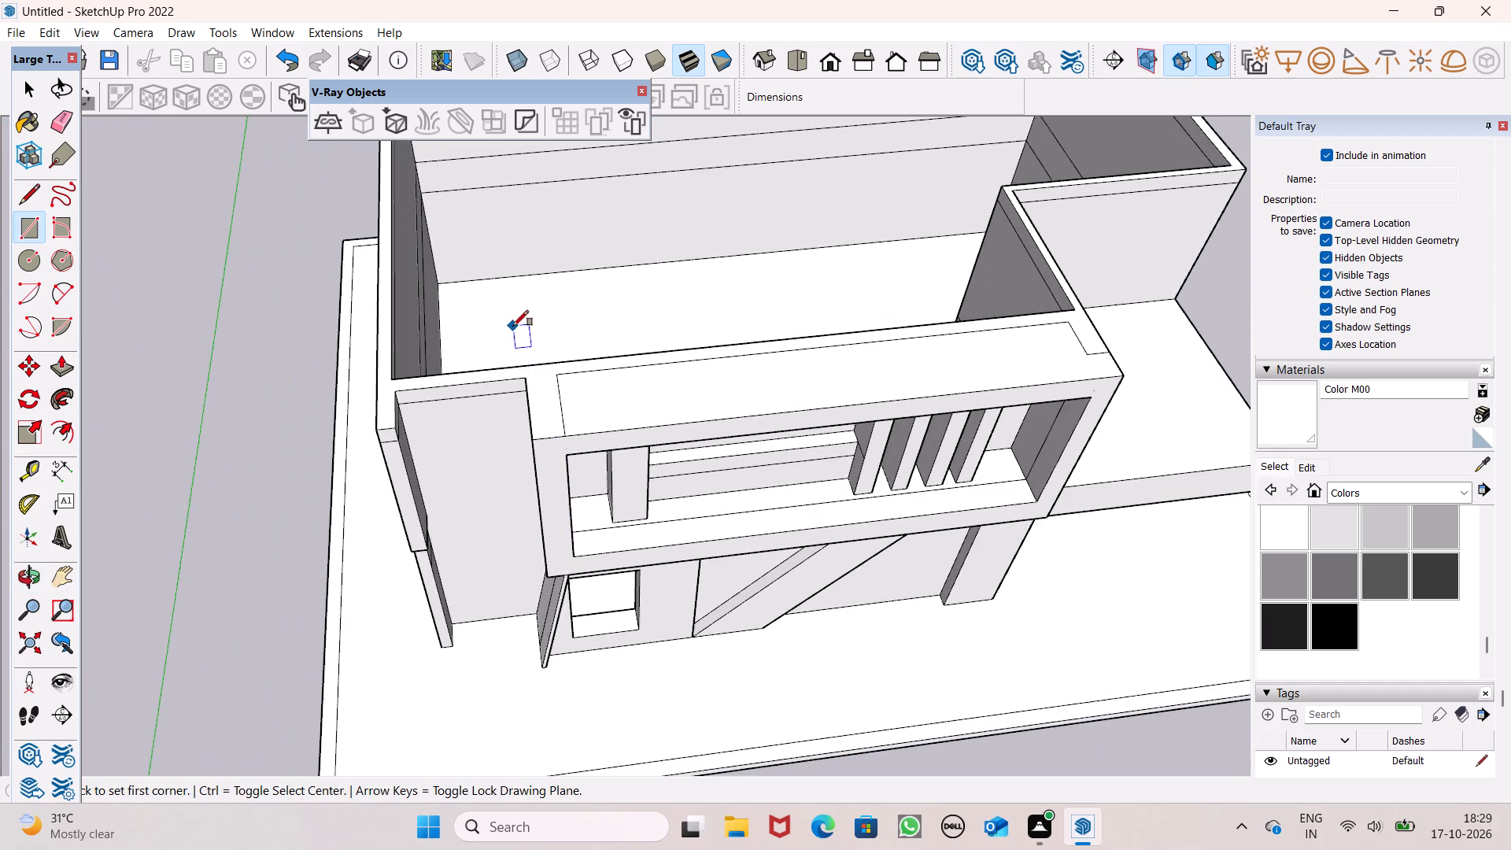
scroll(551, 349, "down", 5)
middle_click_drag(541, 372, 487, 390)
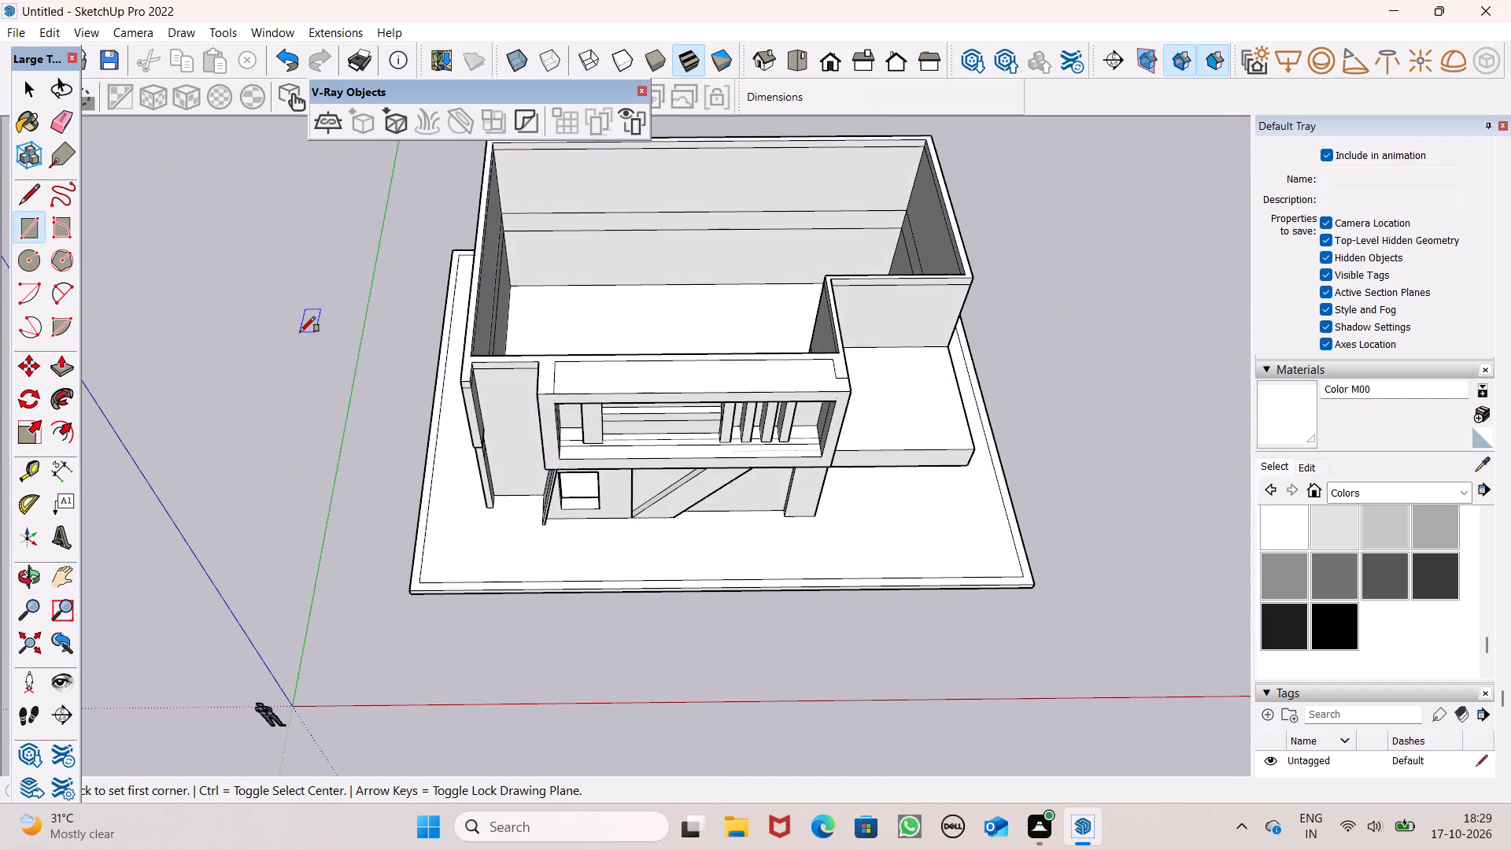
Pull the top face of the upper-floor walls up by 5'.
left_click(68, 367)
scroll(538, 305, "up", 3)
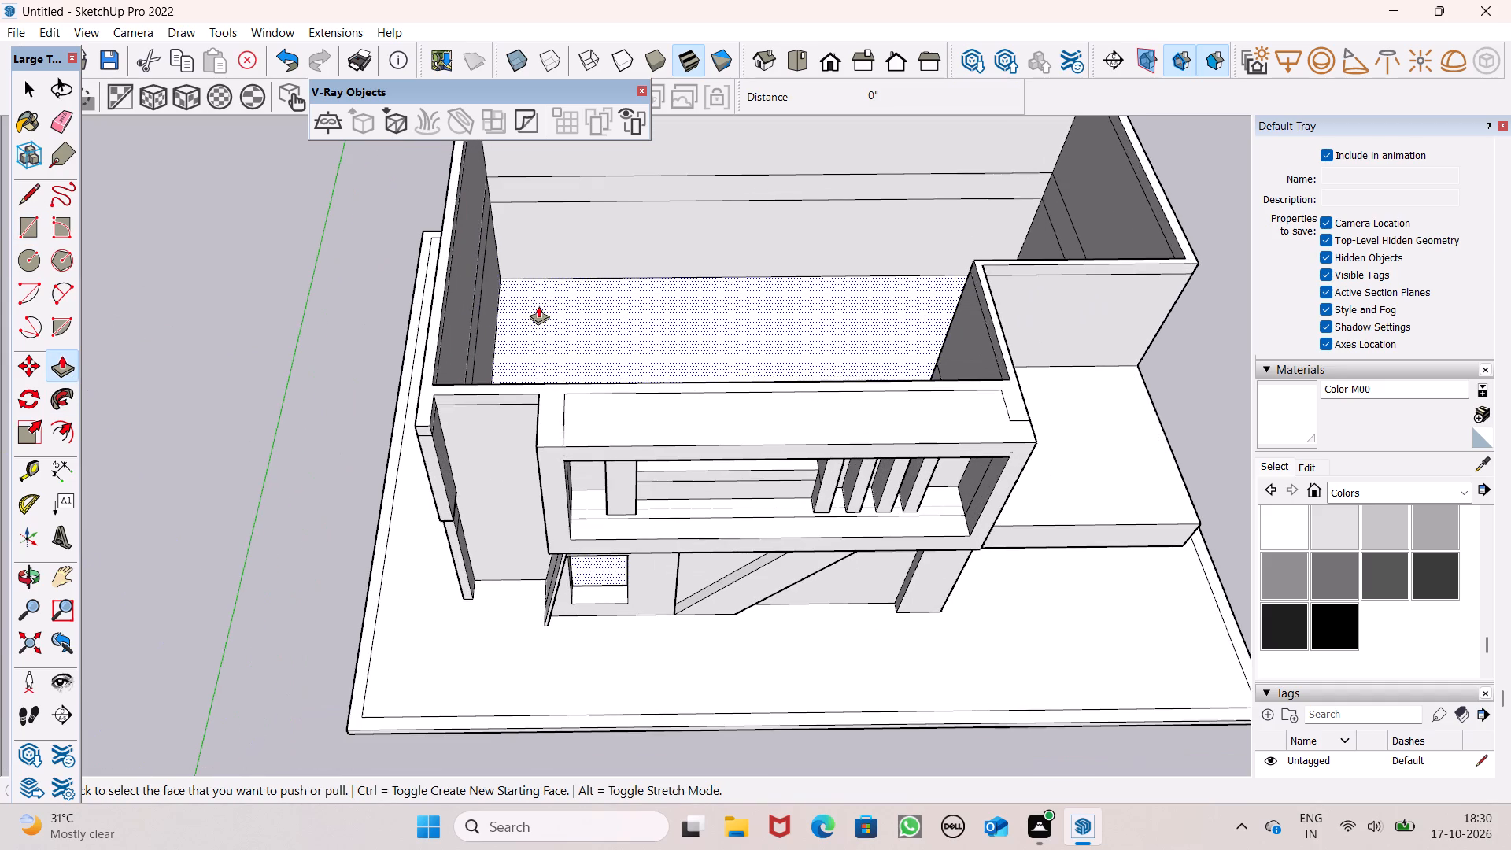
scroll(597, 247, "down", 5)
scroll(501, 314, "up", 4)
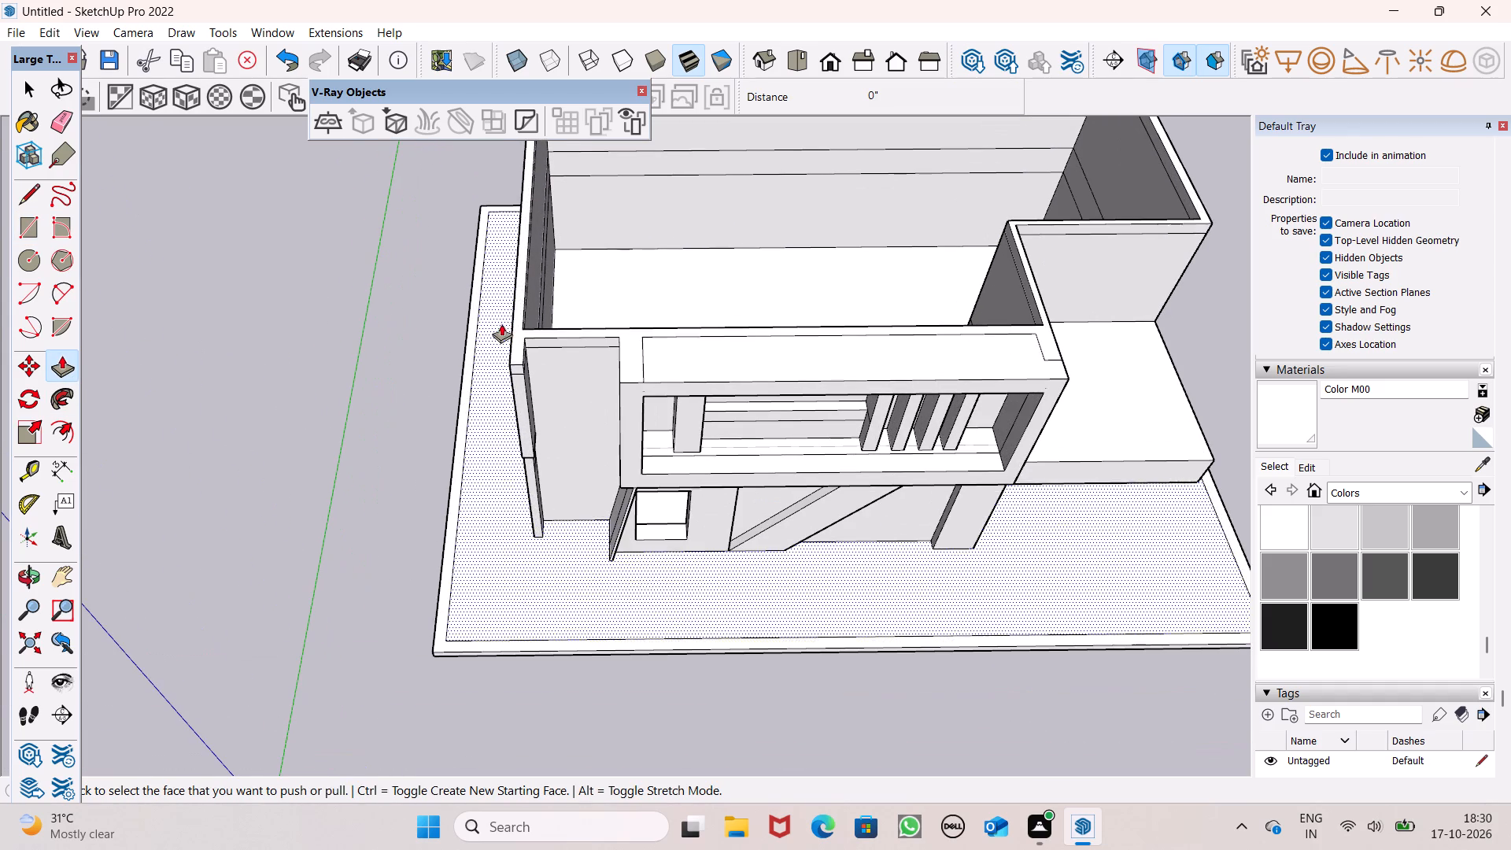
left_click_drag(516, 329, 515, 286)
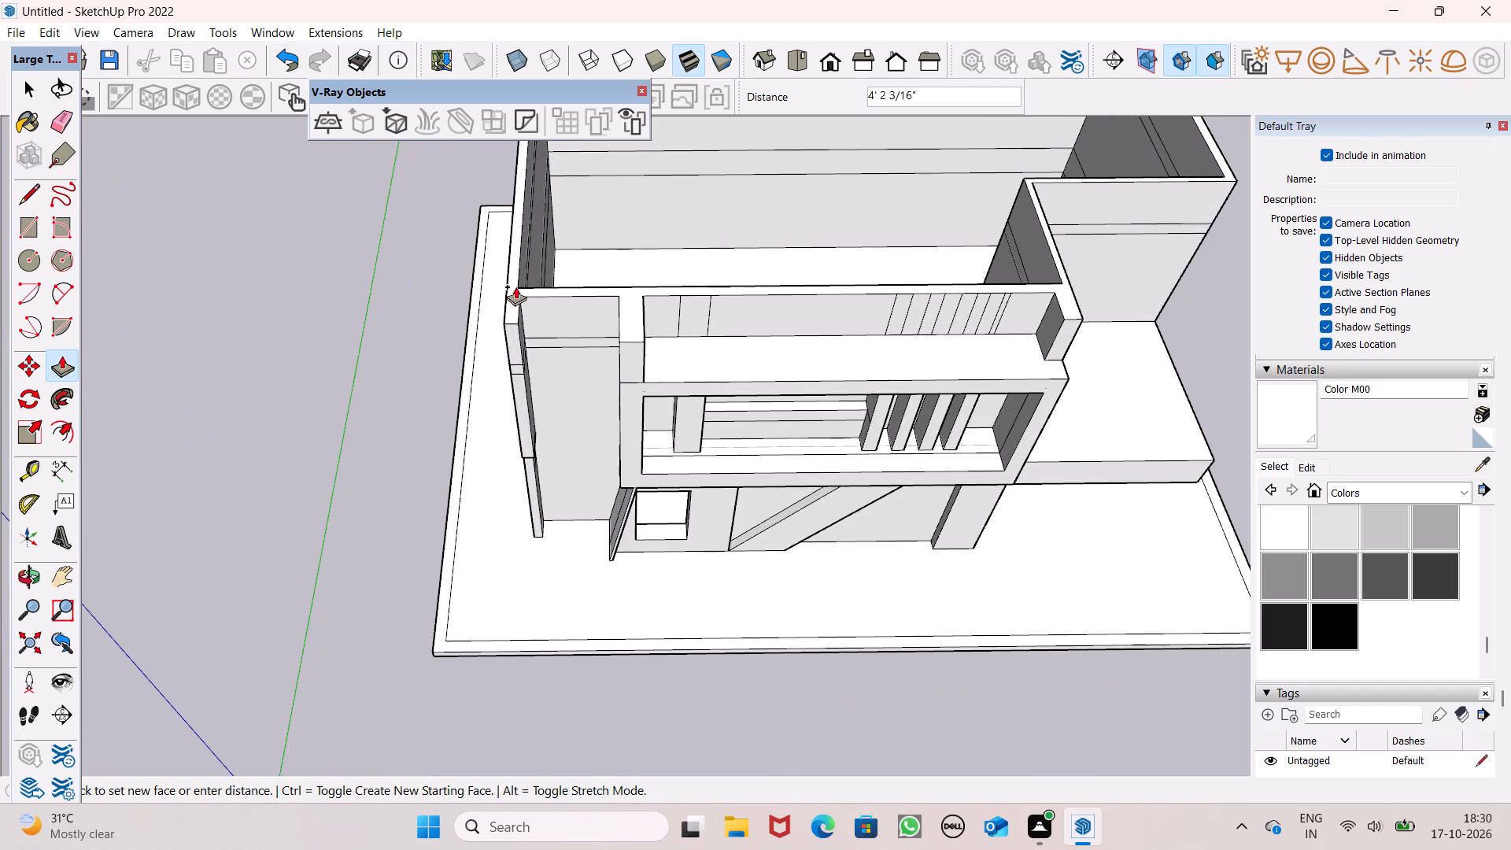
left_click_drag(515, 286, 516, 286)
type("5'")
key("Return")
Draw a line about 1' 7 11/16" long across the raised top face where the frame's left end meets the wall.
scroll(665, 315, "down", 2)
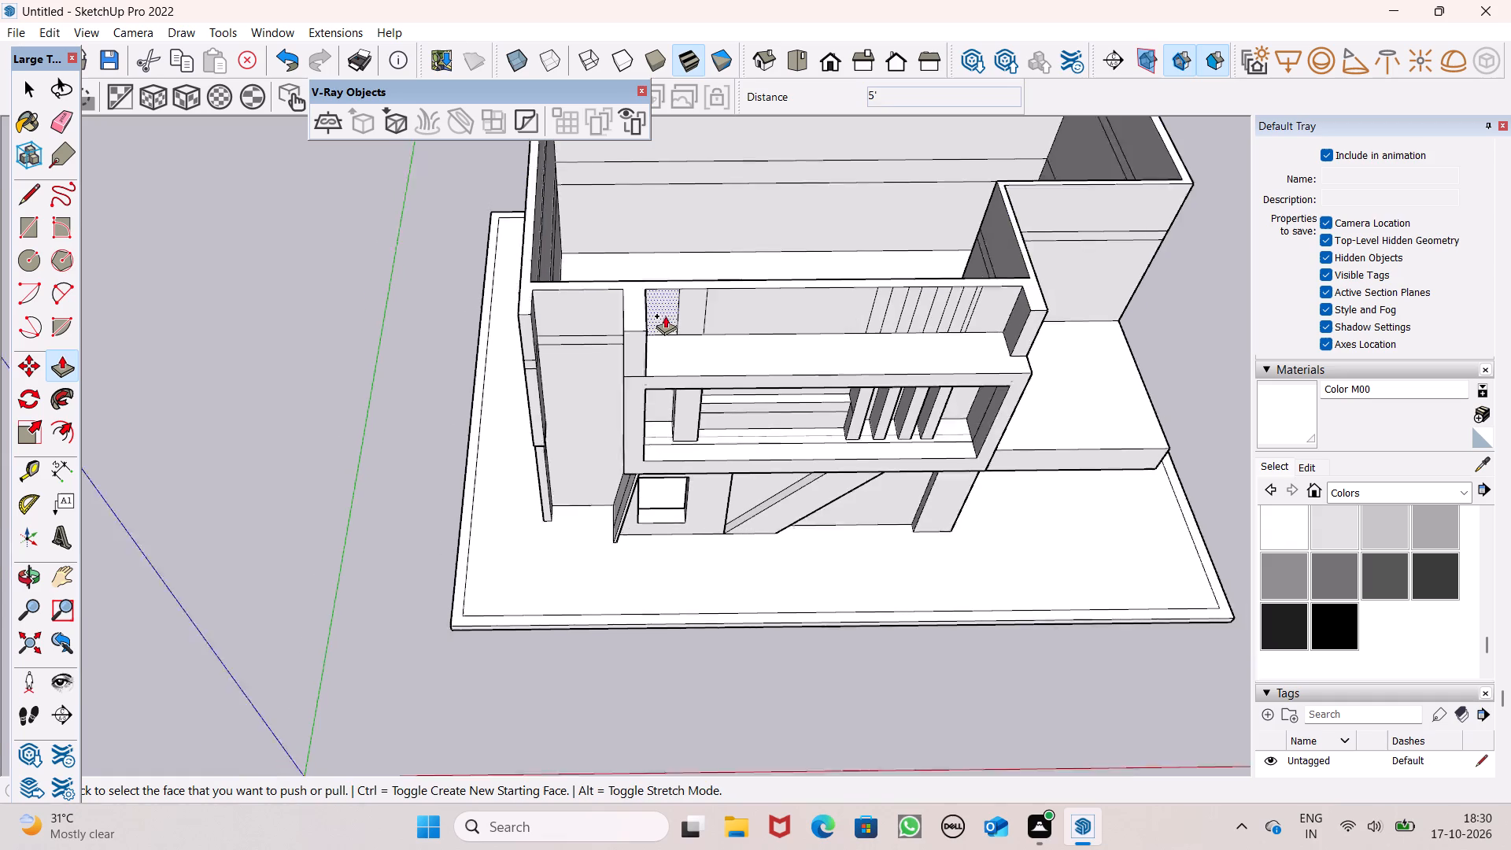
scroll(665, 316, "down", 1)
middle_click_drag(674, 321, 637, 112)
middle_click_drag(739, 286, 708, 284)
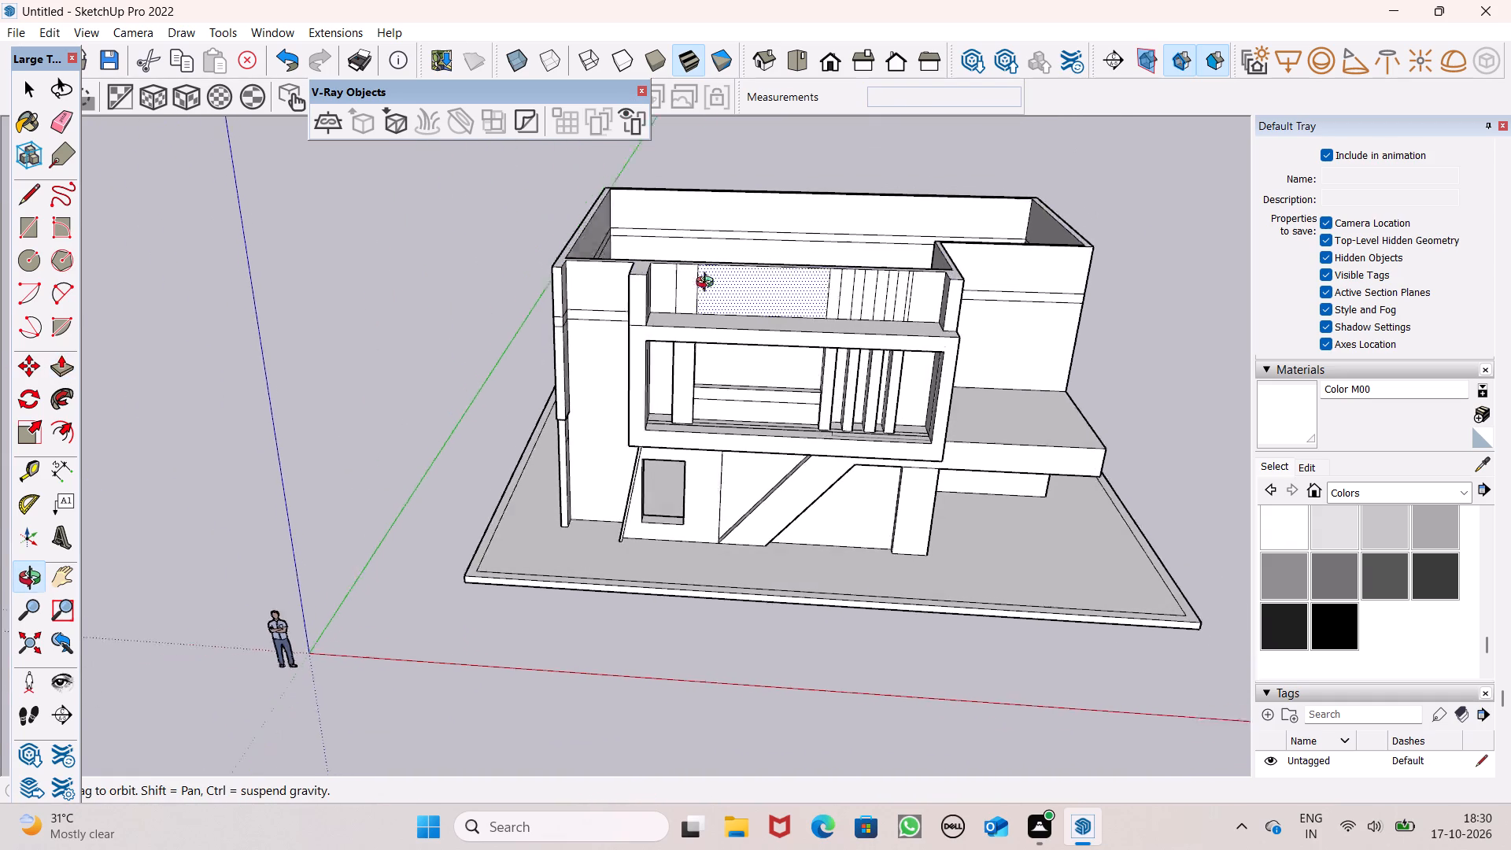
middle_click_drag(708, 284, 704, 187)
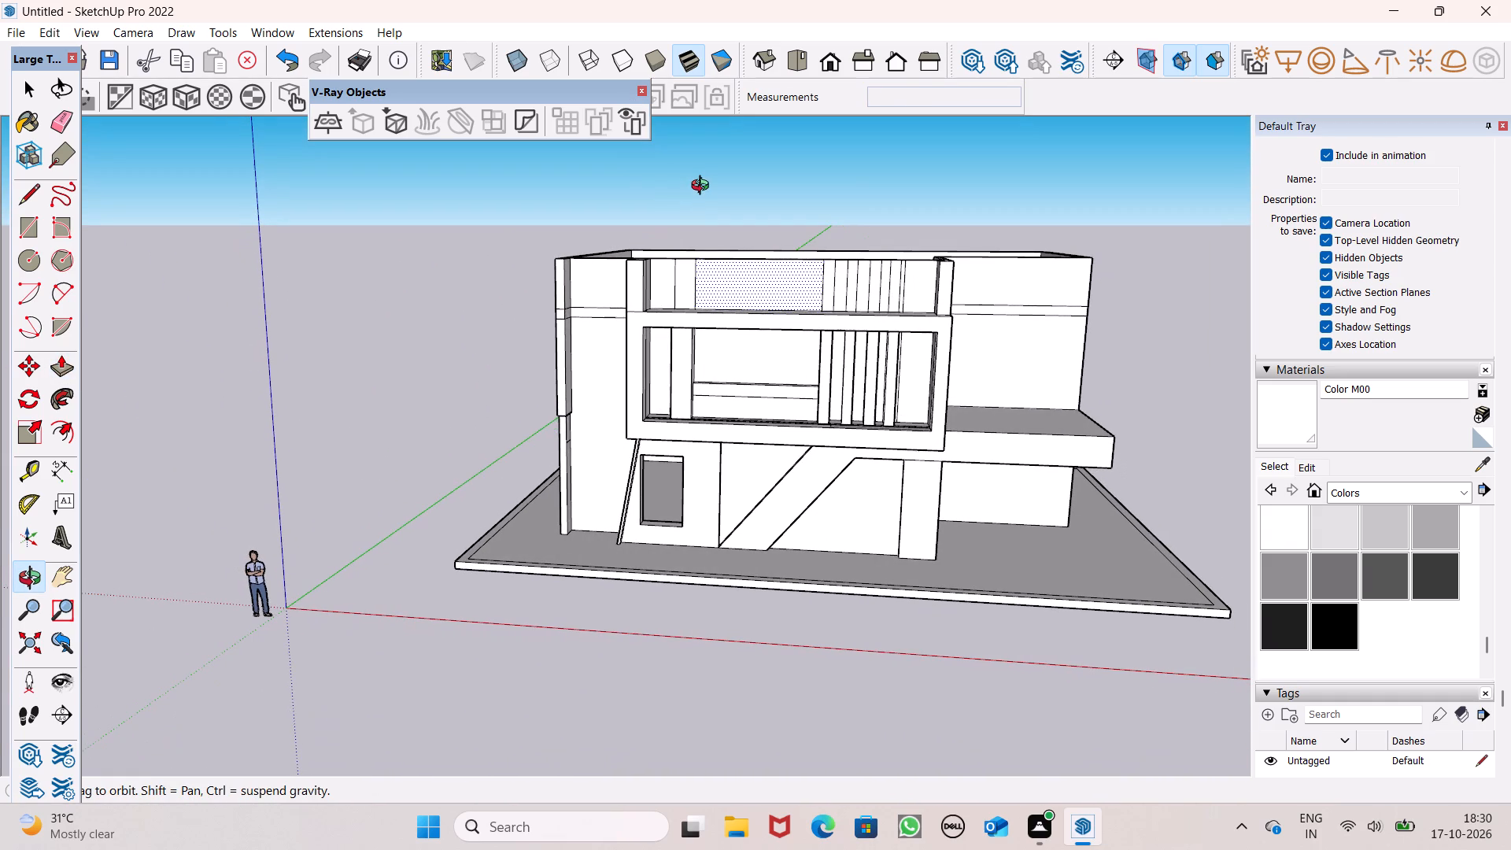
middle_click_drag(704, 187, 700, 214)
middle_click(700, 214)
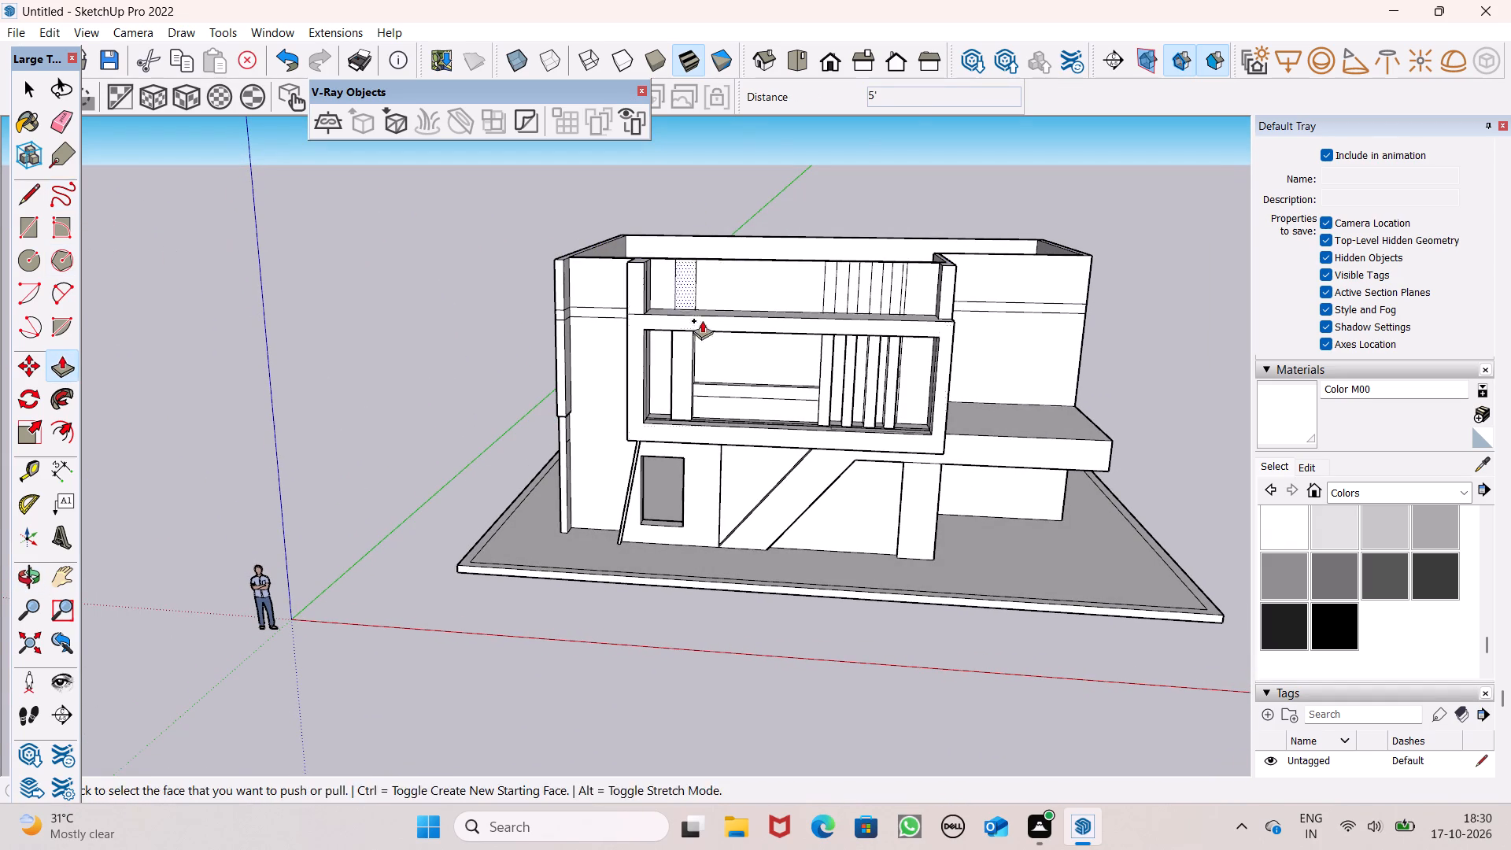
middle_click_drag(726, 364, 918, 586)
scroll(646, 326, "up", 7)
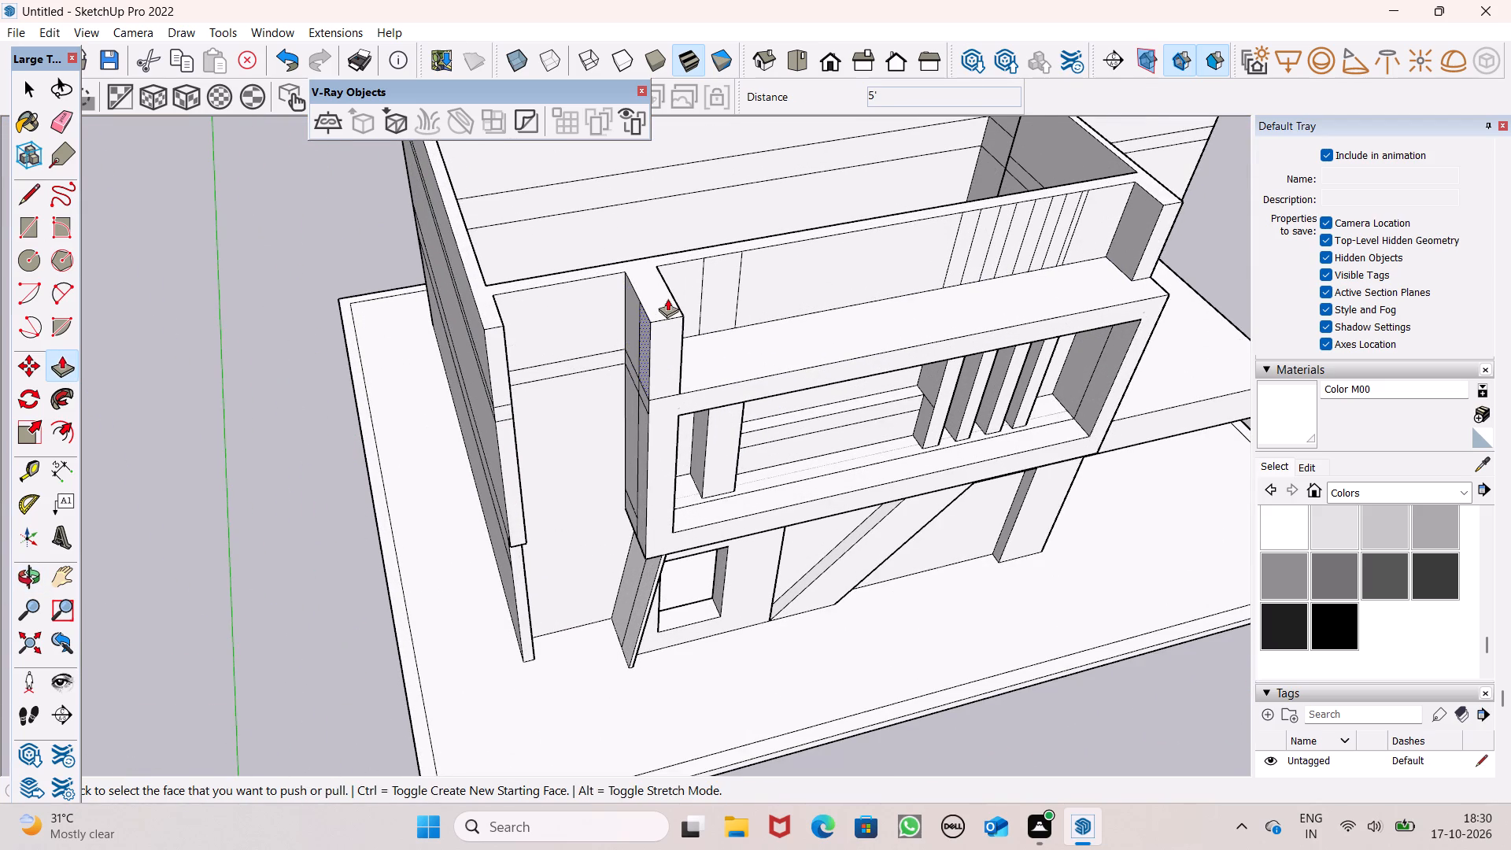
left_click(31, 180)
scroll(578, 271, "up", 3)
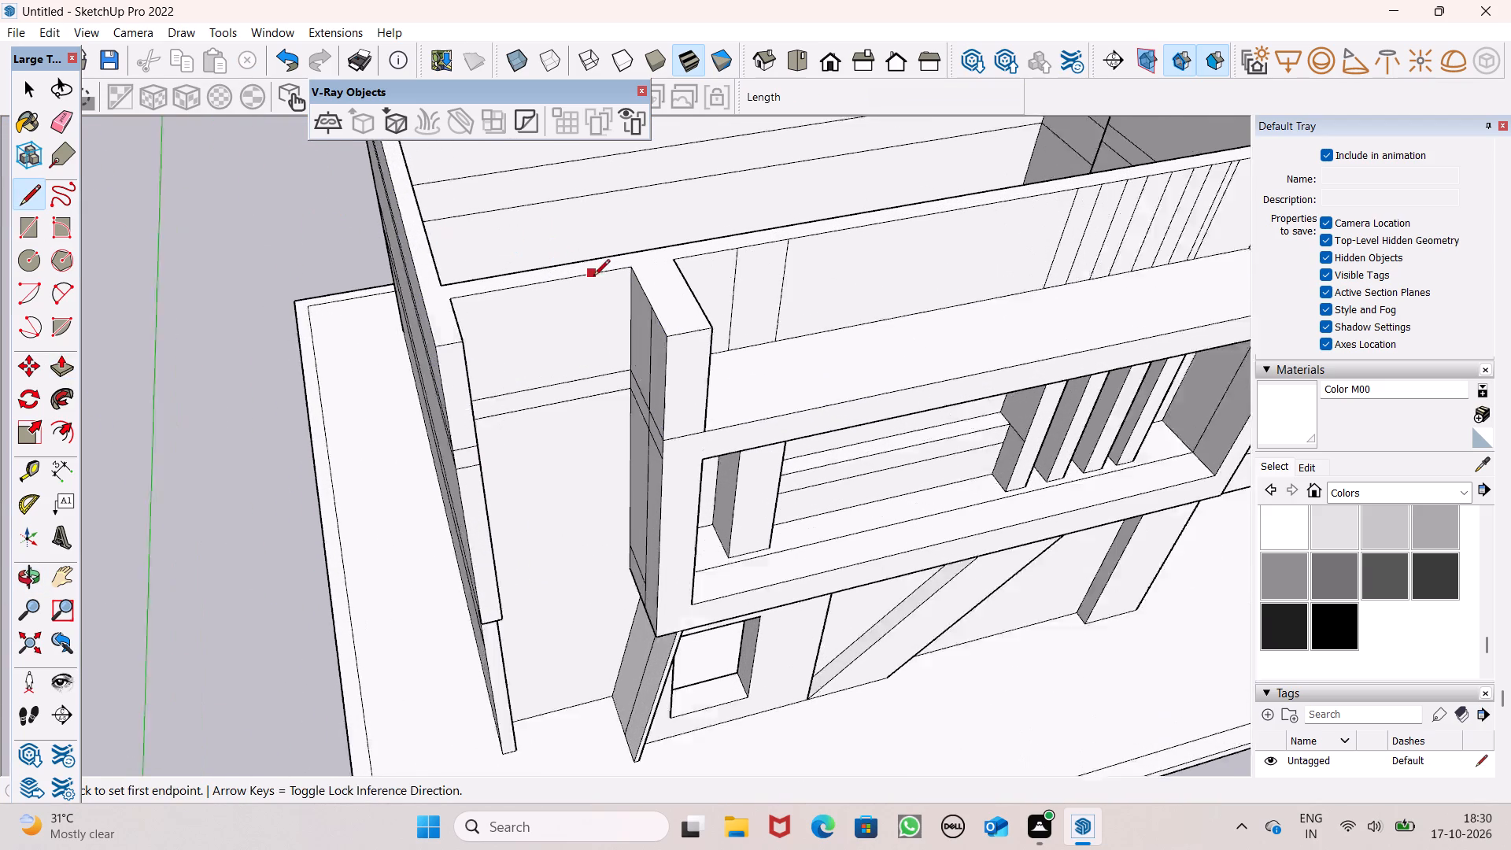
scroll(593, 277, "up", 3)
left_click(652, 263)
left_click(722, 252)
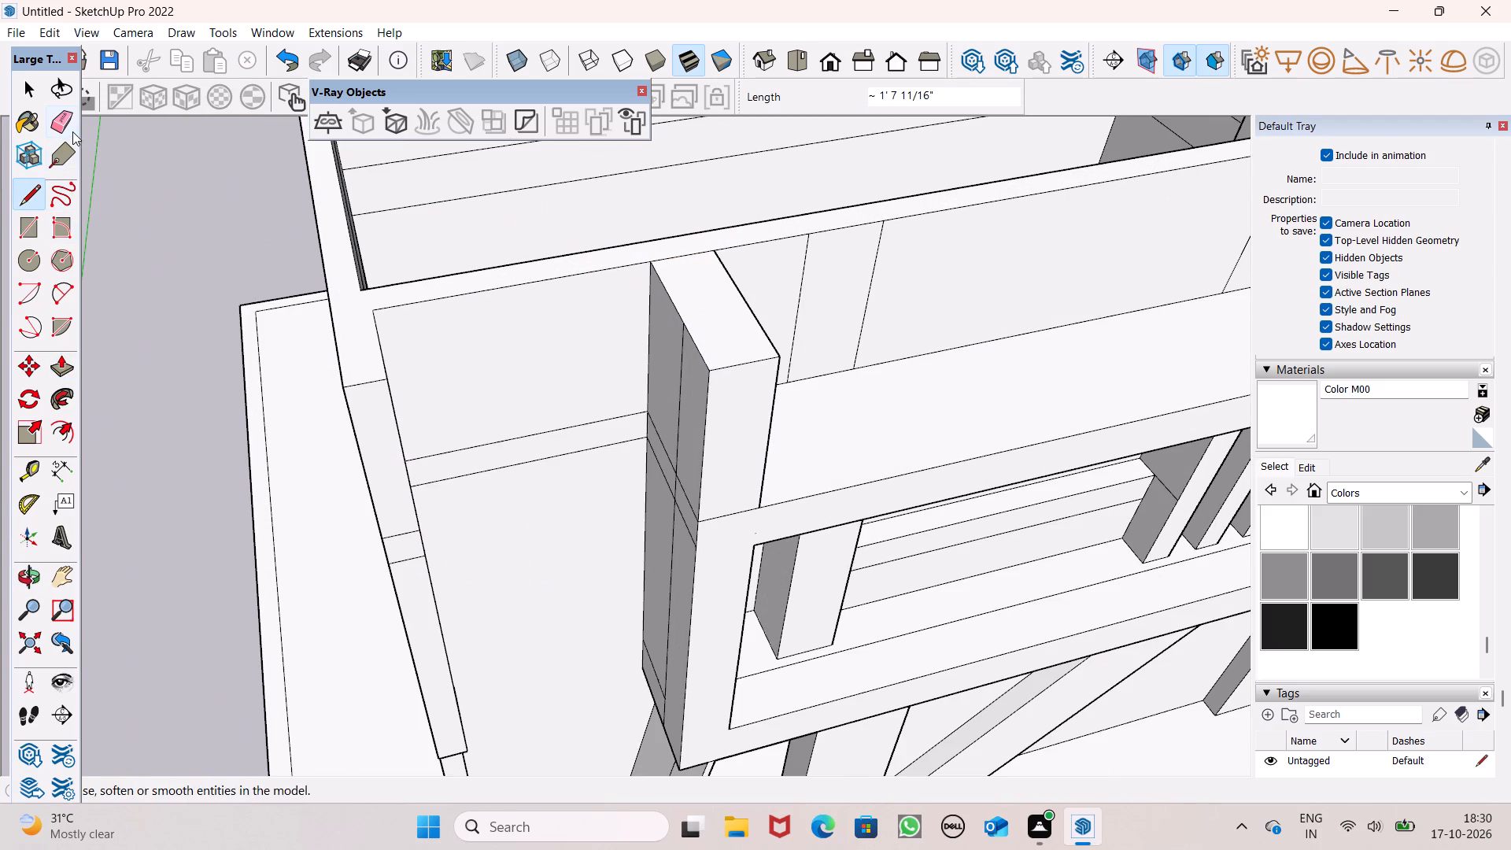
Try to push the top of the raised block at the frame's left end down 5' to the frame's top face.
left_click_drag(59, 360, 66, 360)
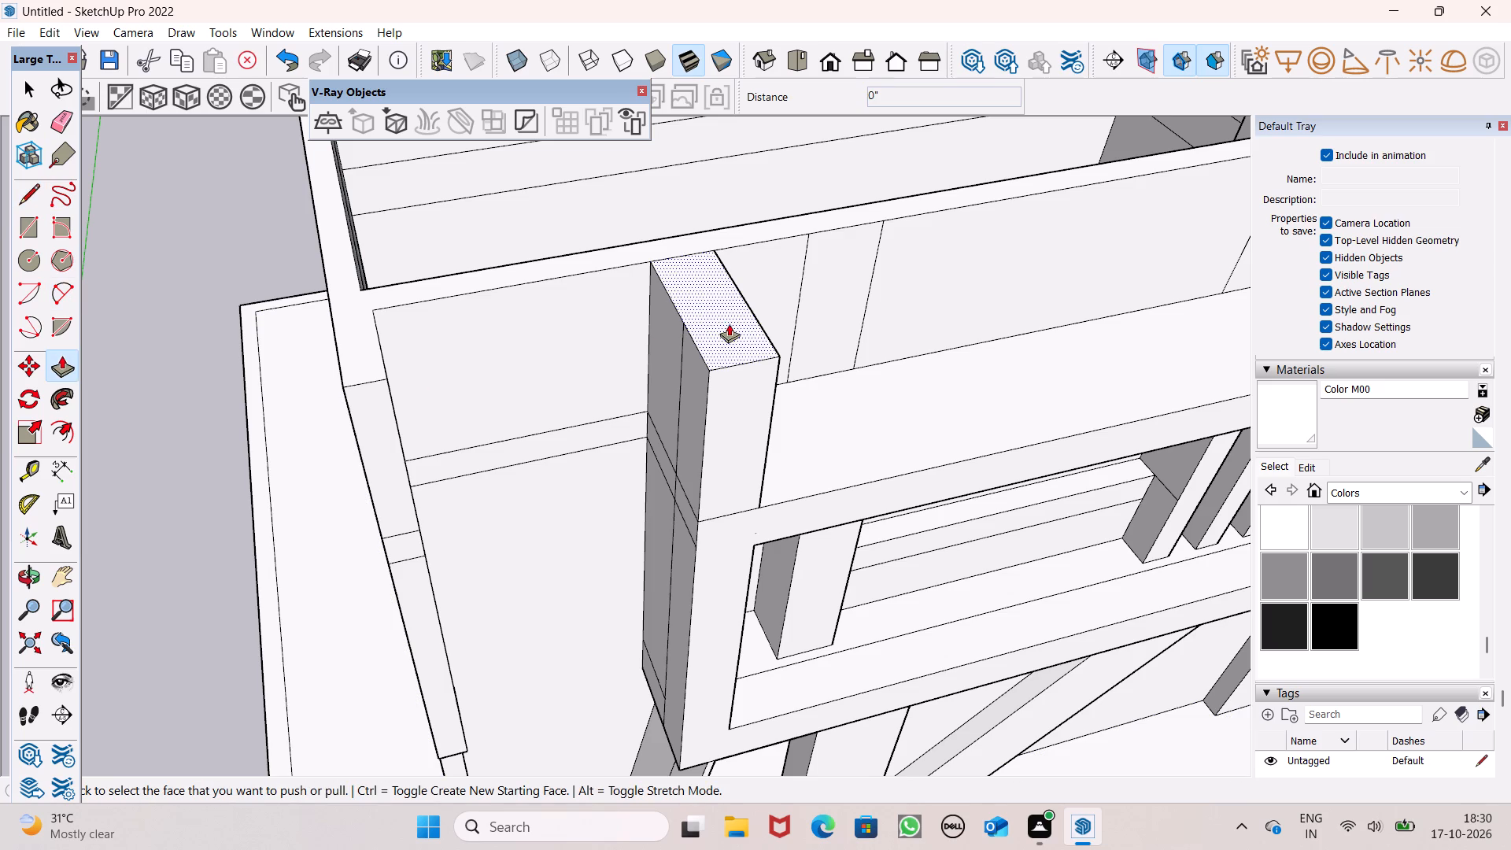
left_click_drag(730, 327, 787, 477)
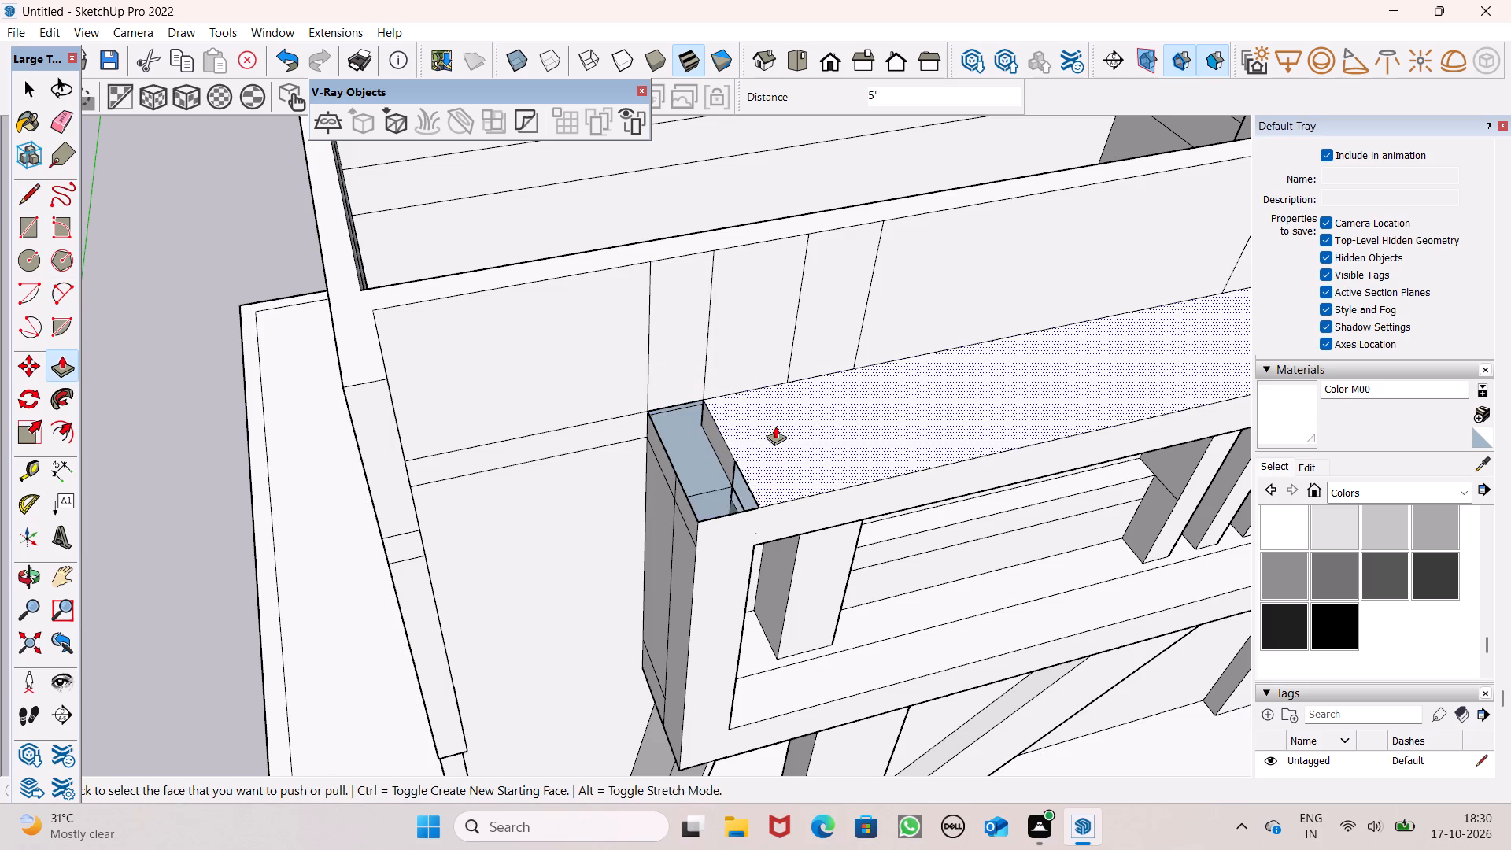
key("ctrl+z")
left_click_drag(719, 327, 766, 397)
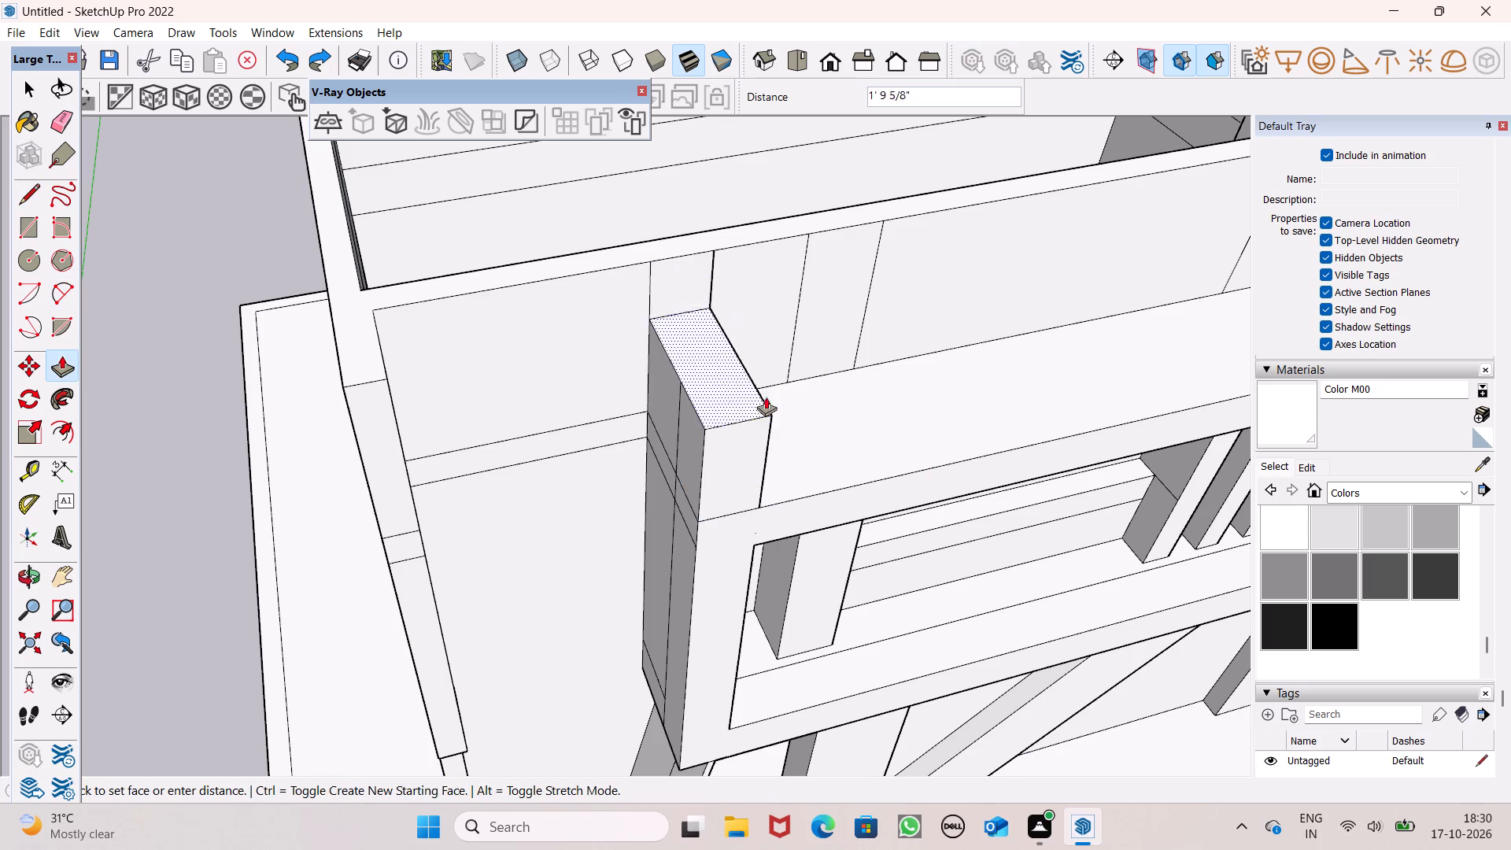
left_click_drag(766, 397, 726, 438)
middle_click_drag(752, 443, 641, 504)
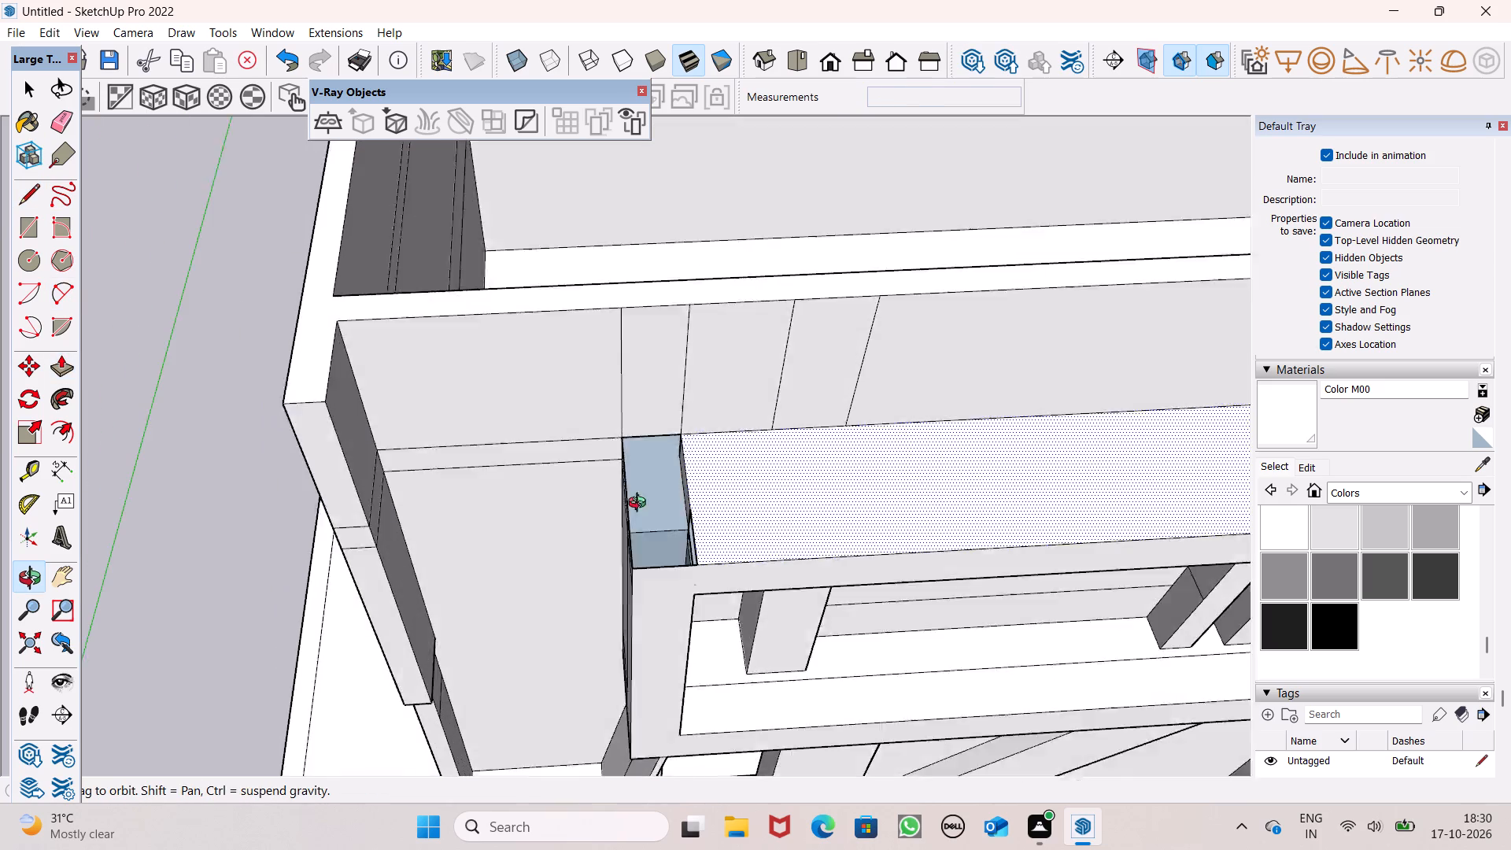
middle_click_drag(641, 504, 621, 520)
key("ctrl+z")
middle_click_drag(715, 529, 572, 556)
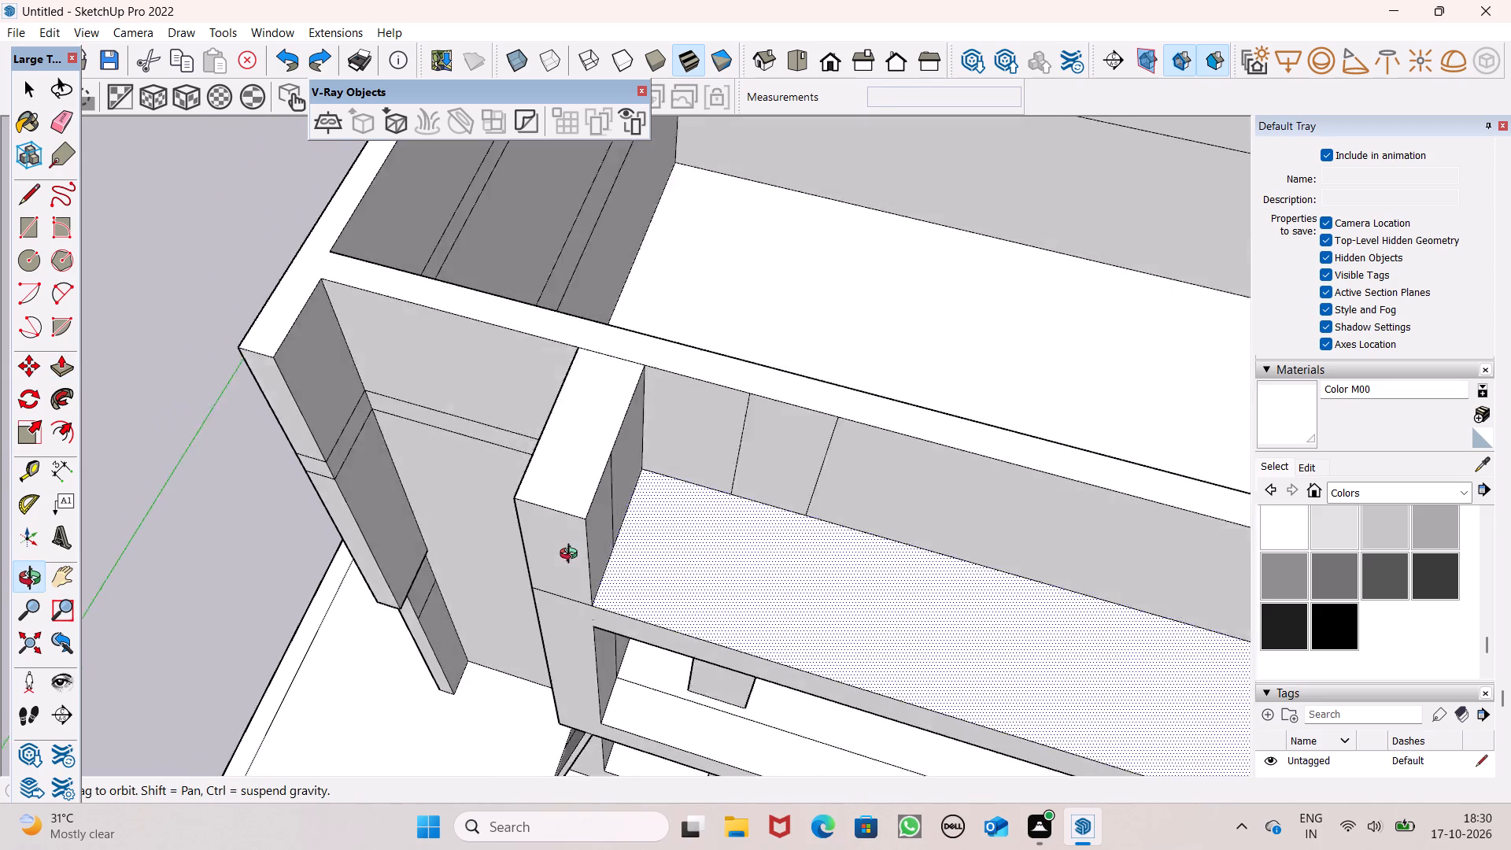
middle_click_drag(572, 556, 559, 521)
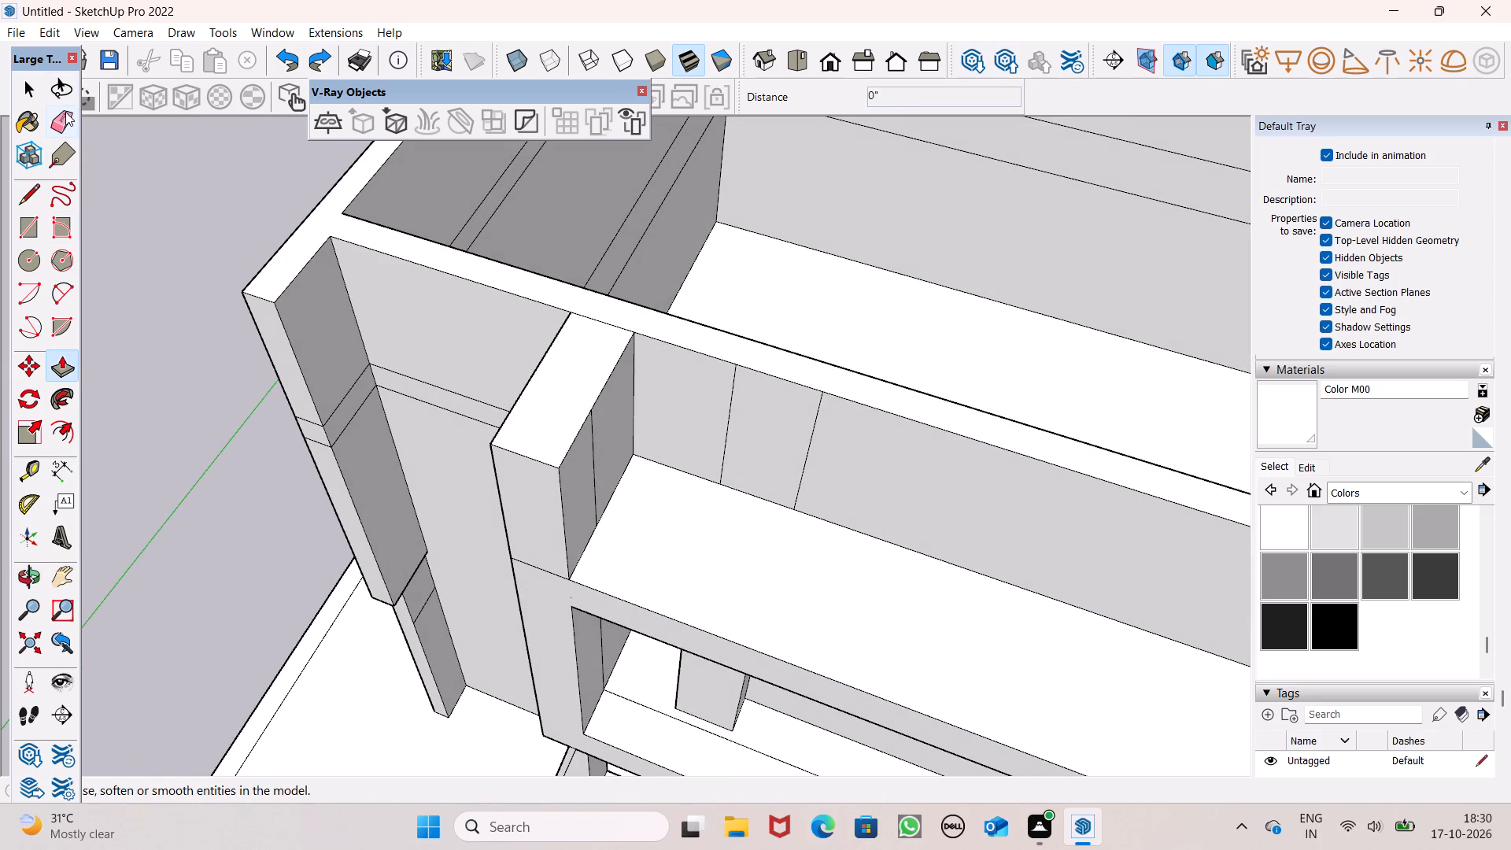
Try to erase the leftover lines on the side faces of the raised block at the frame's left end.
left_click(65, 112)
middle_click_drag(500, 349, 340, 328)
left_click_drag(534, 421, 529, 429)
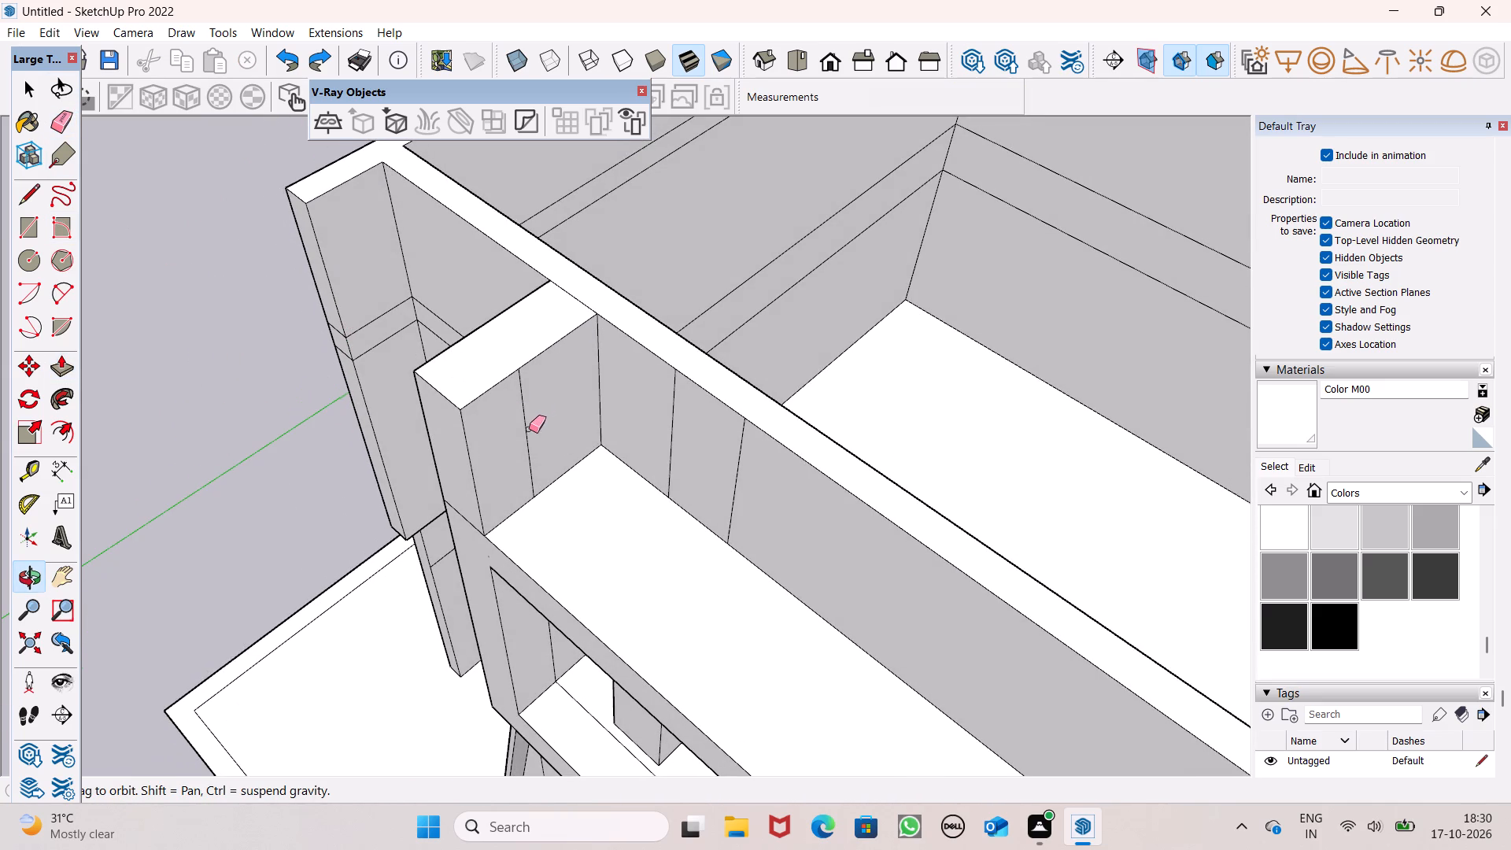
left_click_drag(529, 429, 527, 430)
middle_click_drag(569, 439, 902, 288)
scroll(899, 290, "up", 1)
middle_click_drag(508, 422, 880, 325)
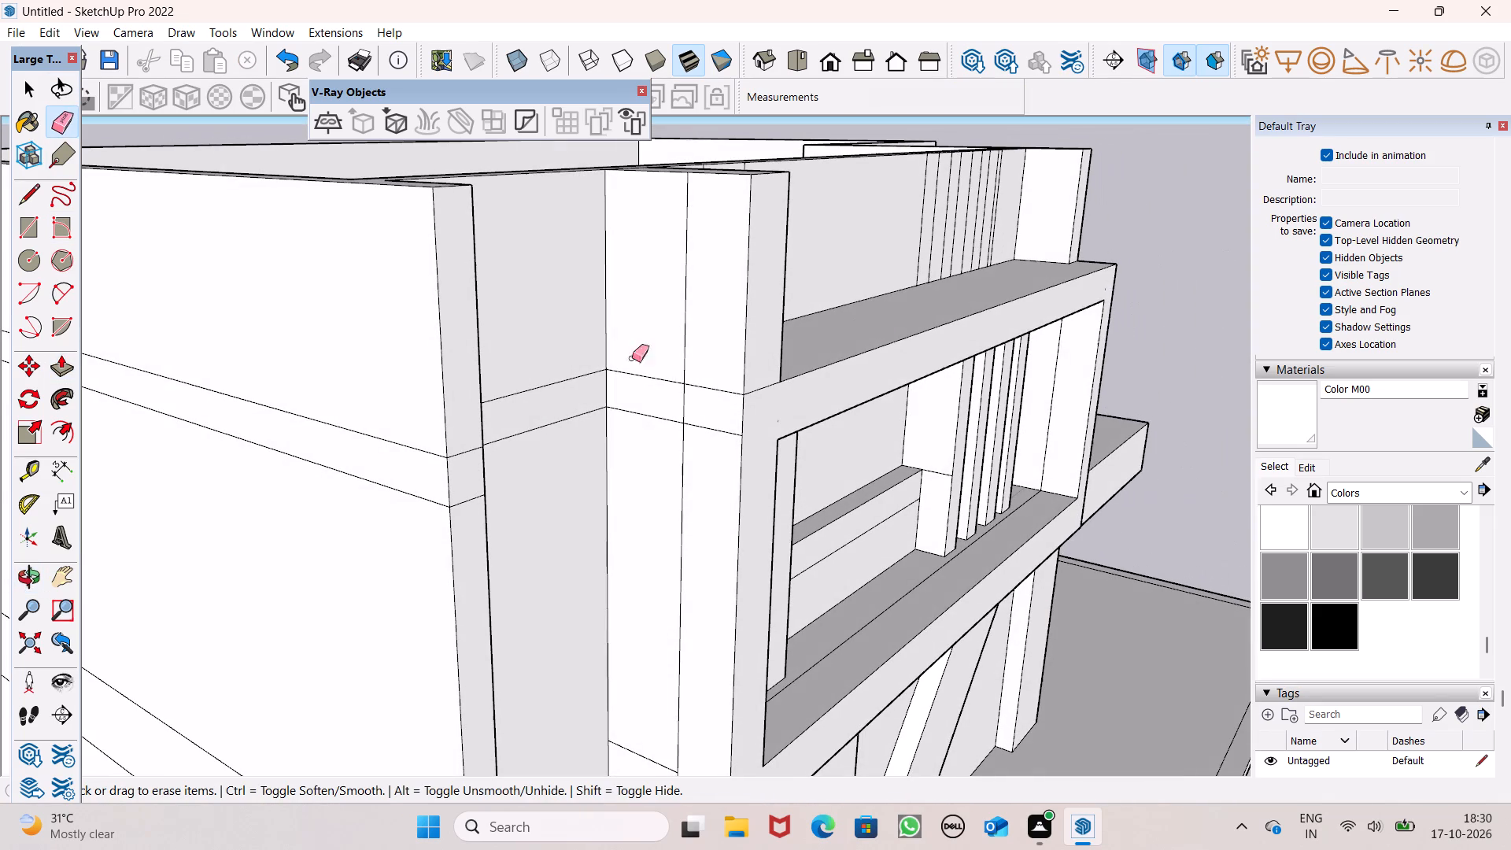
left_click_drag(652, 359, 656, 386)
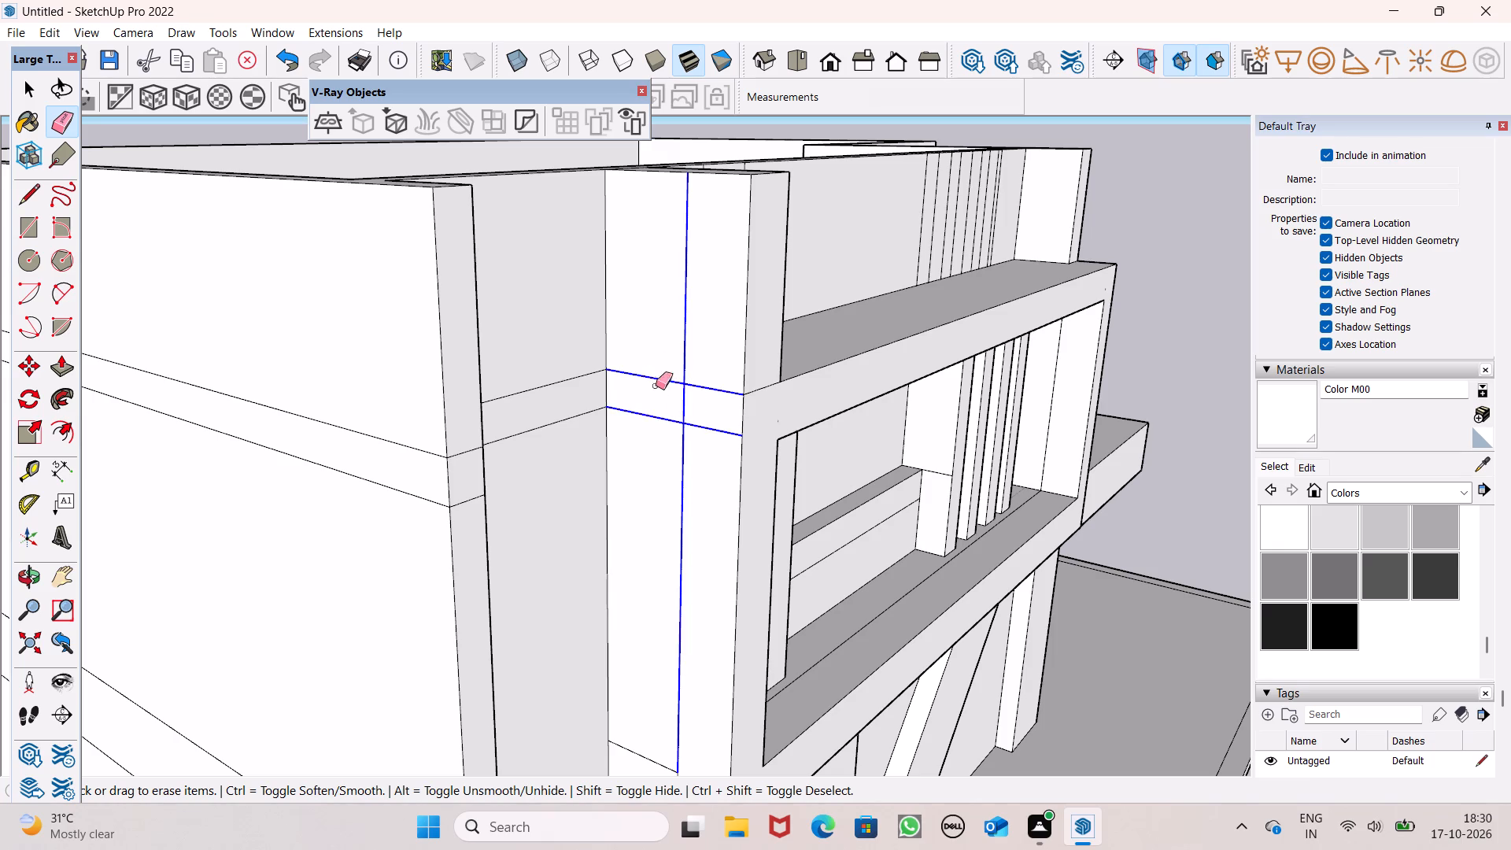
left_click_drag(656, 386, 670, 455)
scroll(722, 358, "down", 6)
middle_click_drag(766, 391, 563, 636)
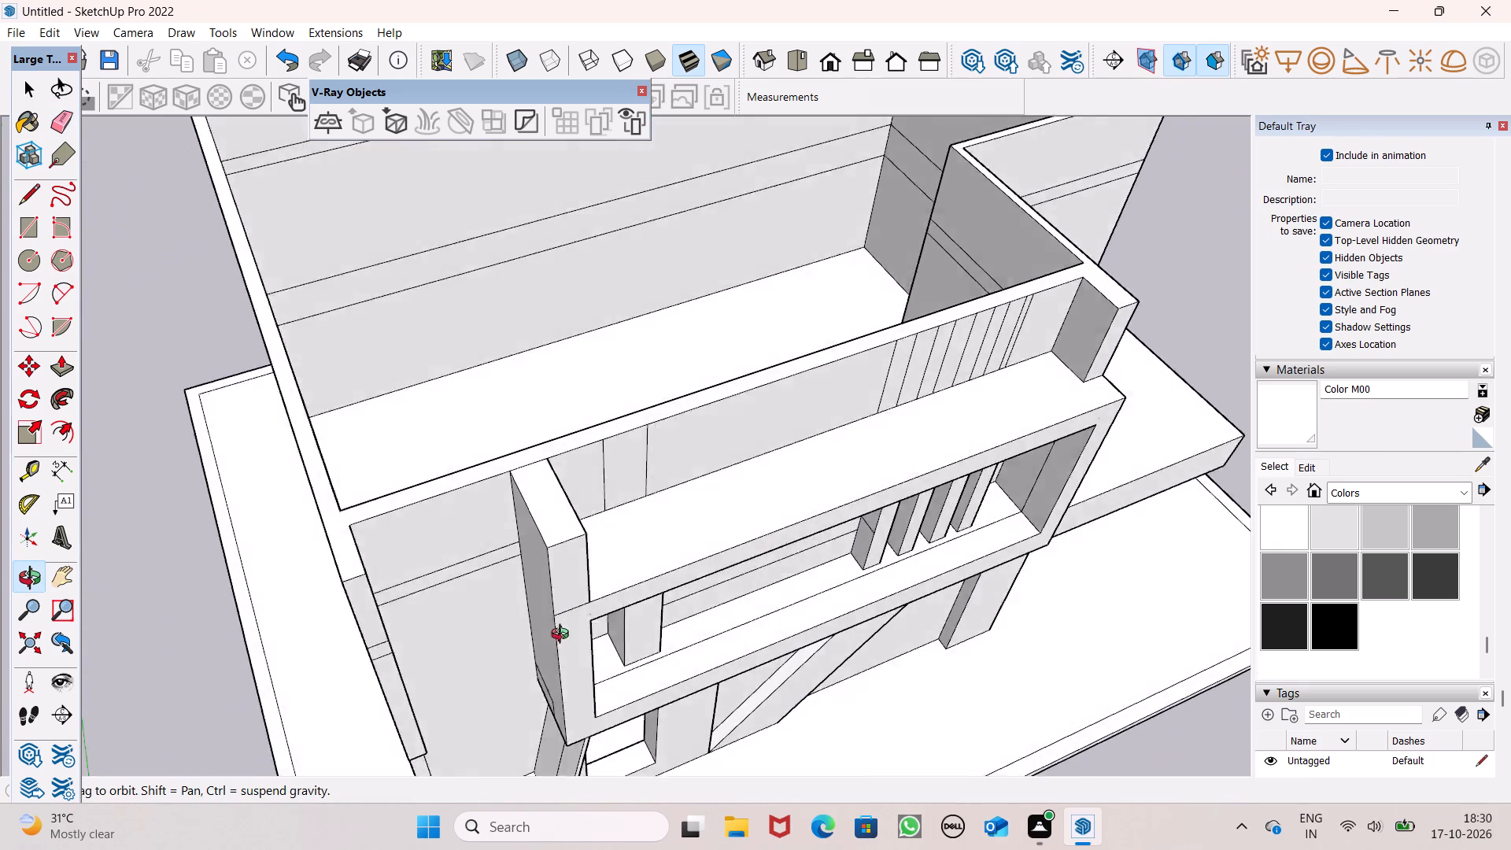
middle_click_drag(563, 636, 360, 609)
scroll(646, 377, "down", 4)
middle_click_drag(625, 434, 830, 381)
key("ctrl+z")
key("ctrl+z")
Erase the leftover vertical and horizontal lines on the outer side face of the frame's left end, including the short ones near its bottom.
middle_click_drag(815, 397, 803, 627)
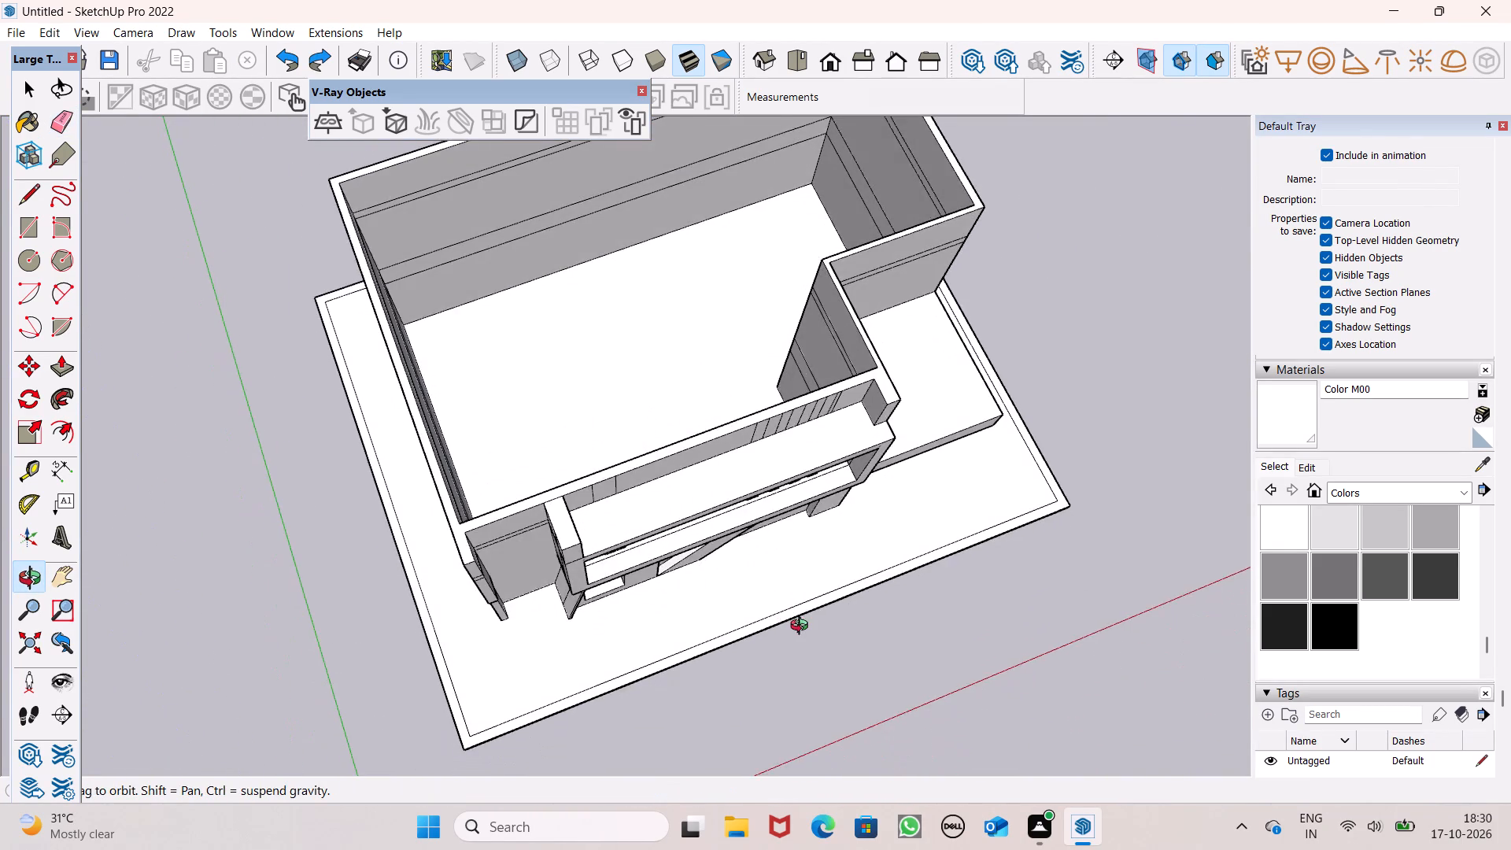
middle_click_drag(803, 627, 861, 274)
middle_click_drag(515, 388, 581, 349)
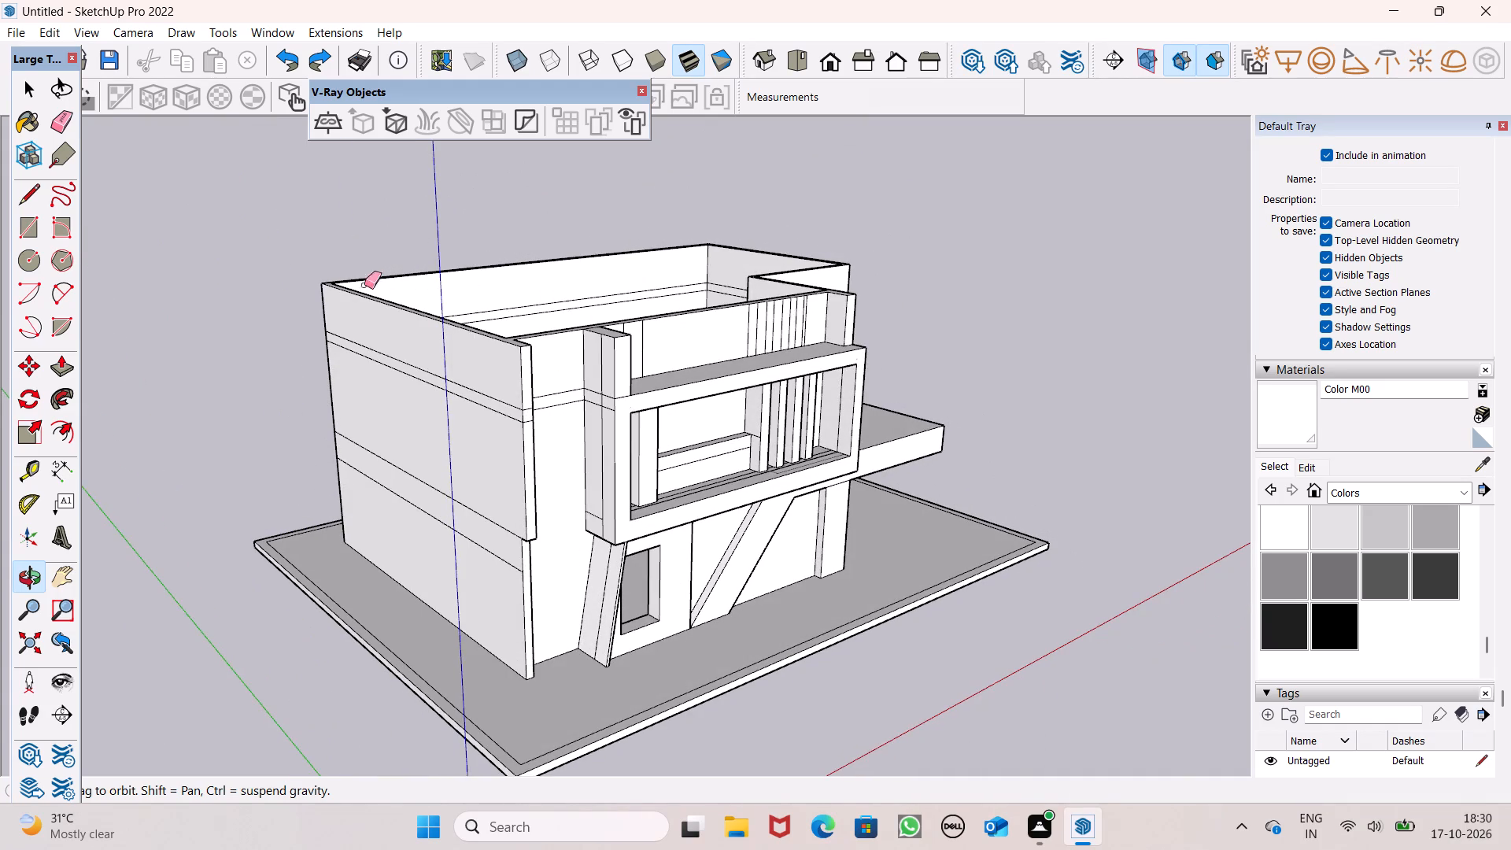
left_click(79, 128)
middle_click_drag(439, 372, 575, 379)
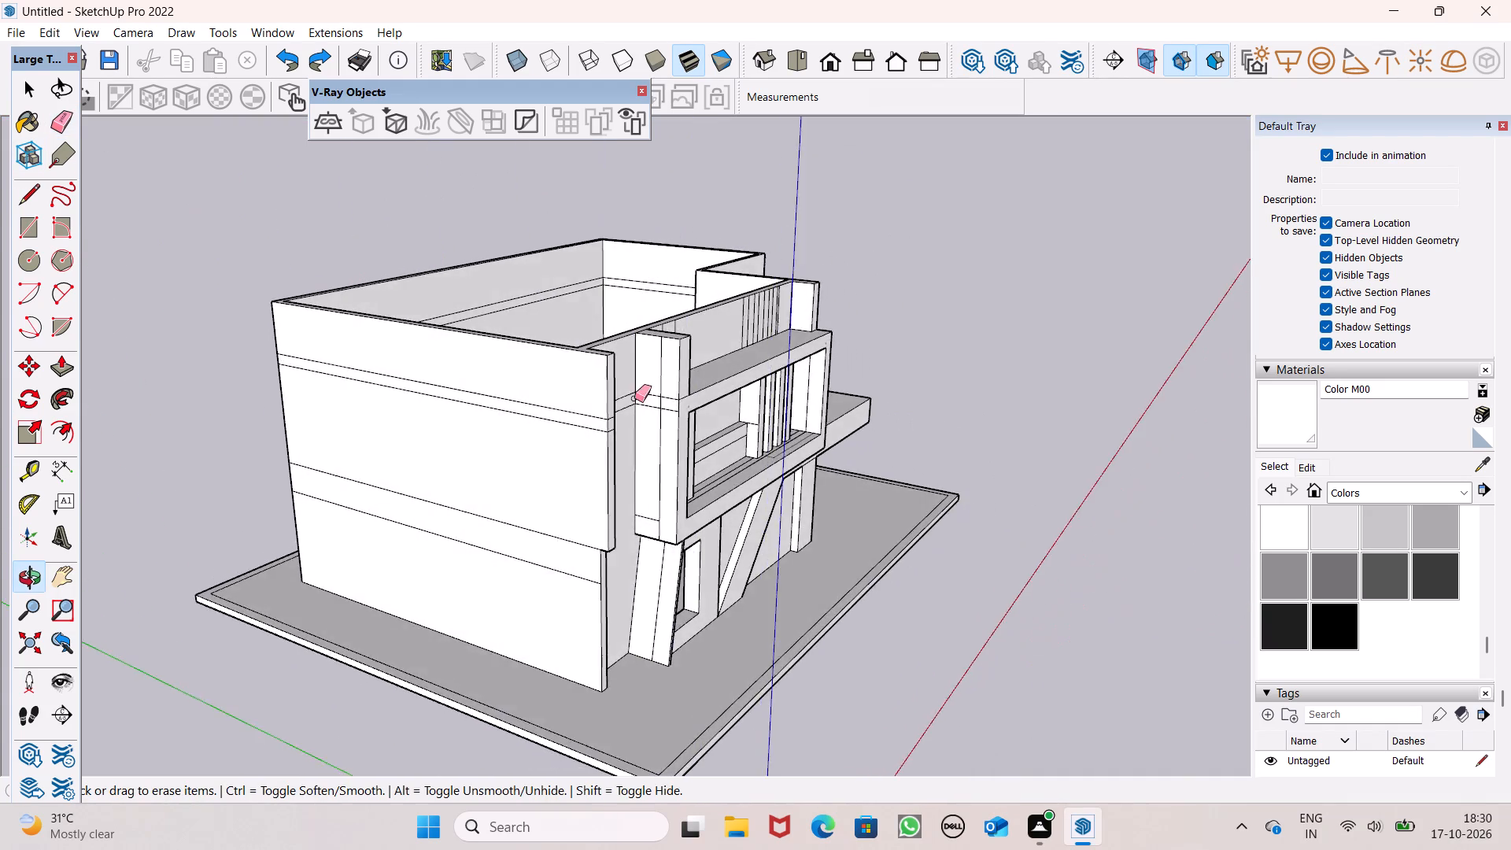
scroll(634, 400, "up", 6)
left_click_drag(676, 379, 671, 409)
left_click_drag(698, 386, 698, 400)
left_click_drag(707, 376, 696, 413)
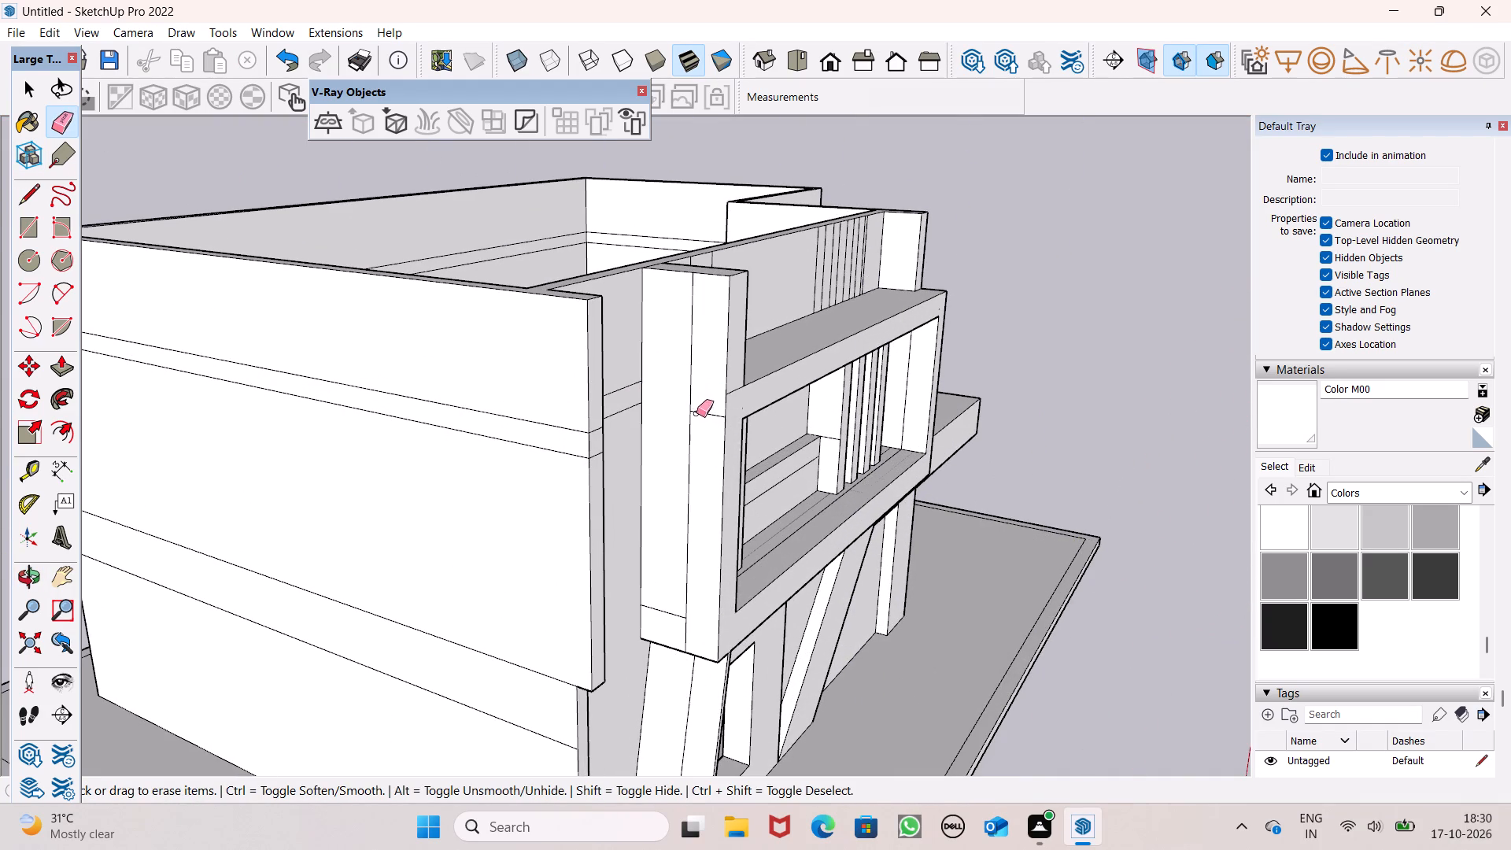
left_click_drag(696, 413, 680, 389)
left_click_drag(671, 615, 672, 615)
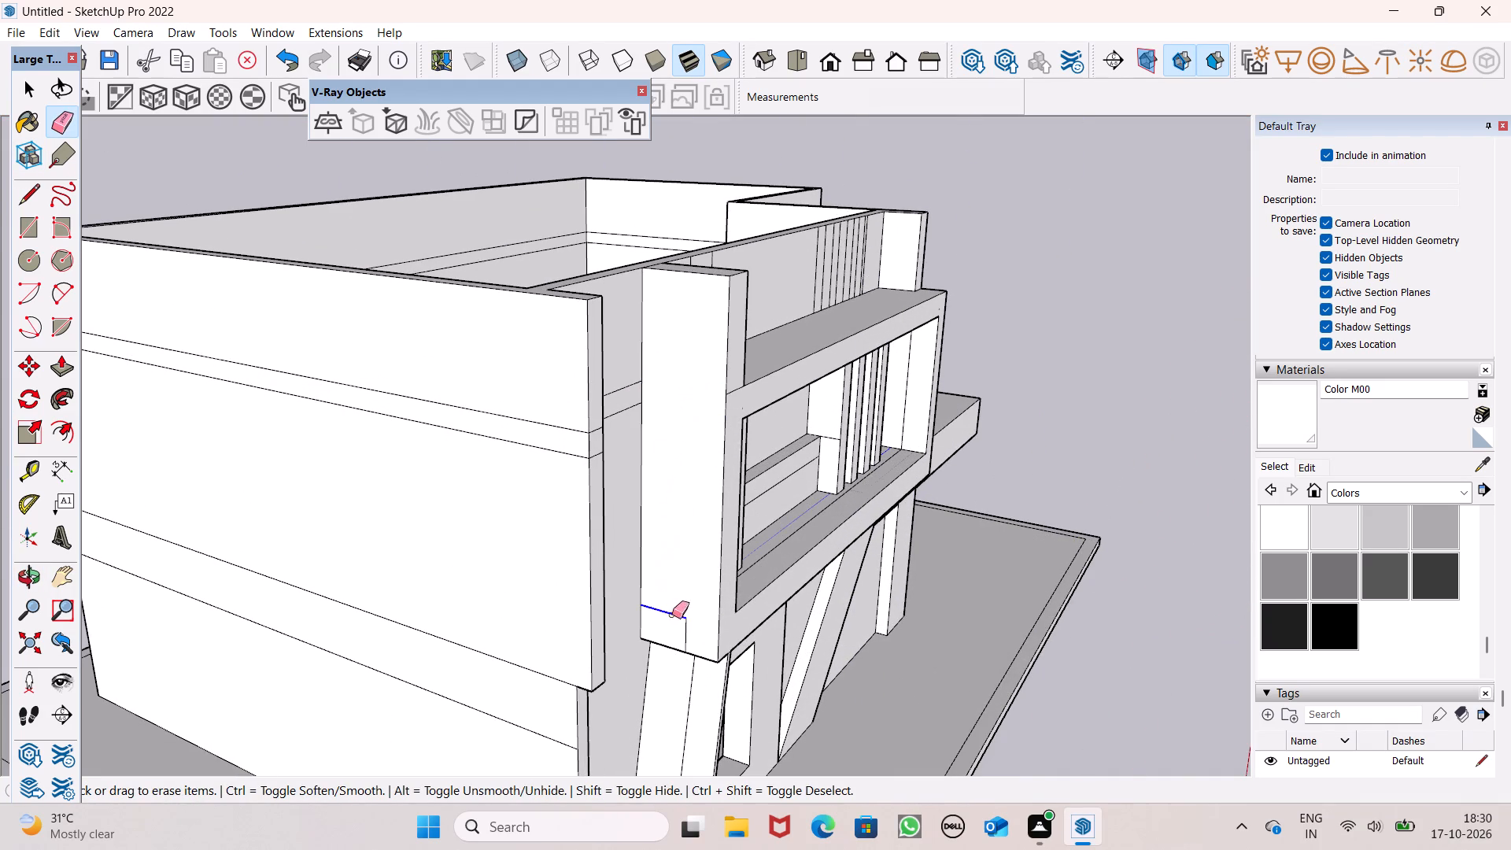
left_click_drag(672, 615, 690, 622)
Push the raised block at the frame's left end down 5', level with the frame's top face.
scroll(767, 406, "down", 3)
middle_click_drag(815, 433, 548, 507)
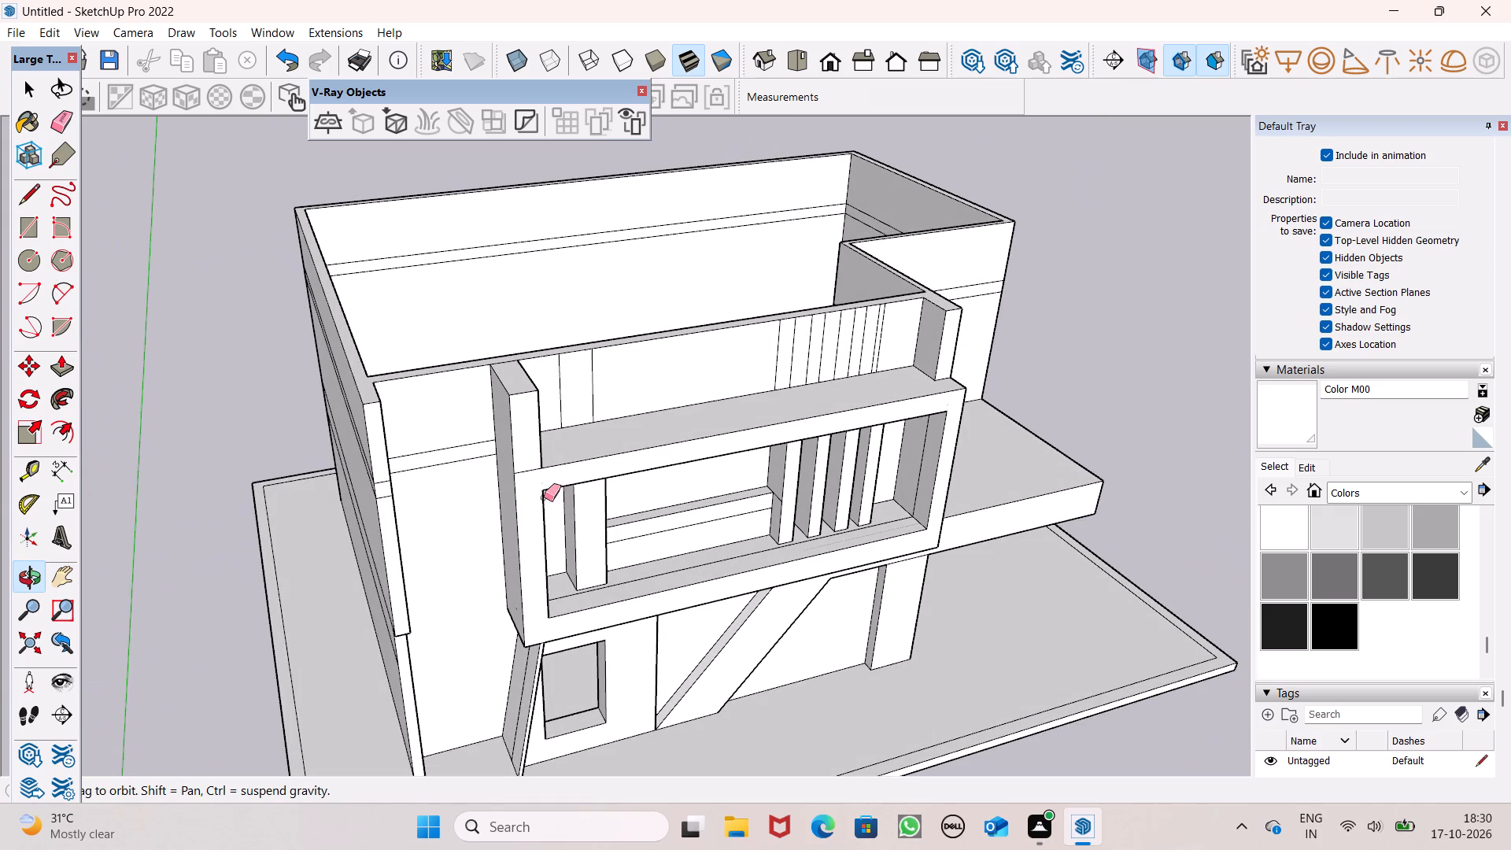
left_click(63, 371)
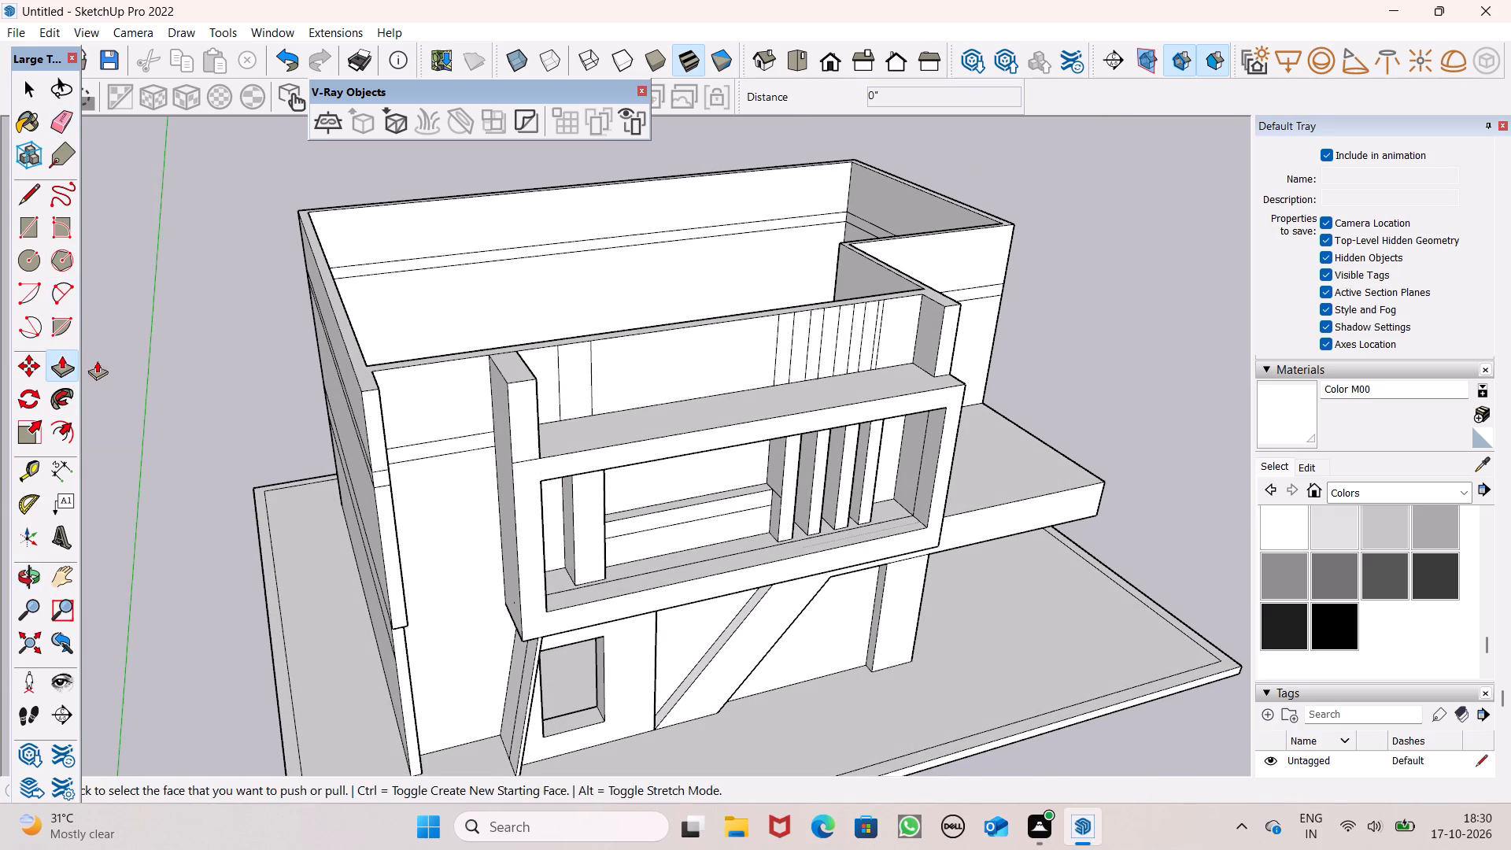
scroll(504, 431, "up", 1)
middle_click_drag(506, 437, 512, 555)
left_click_drag(525, 453, 534, 491)
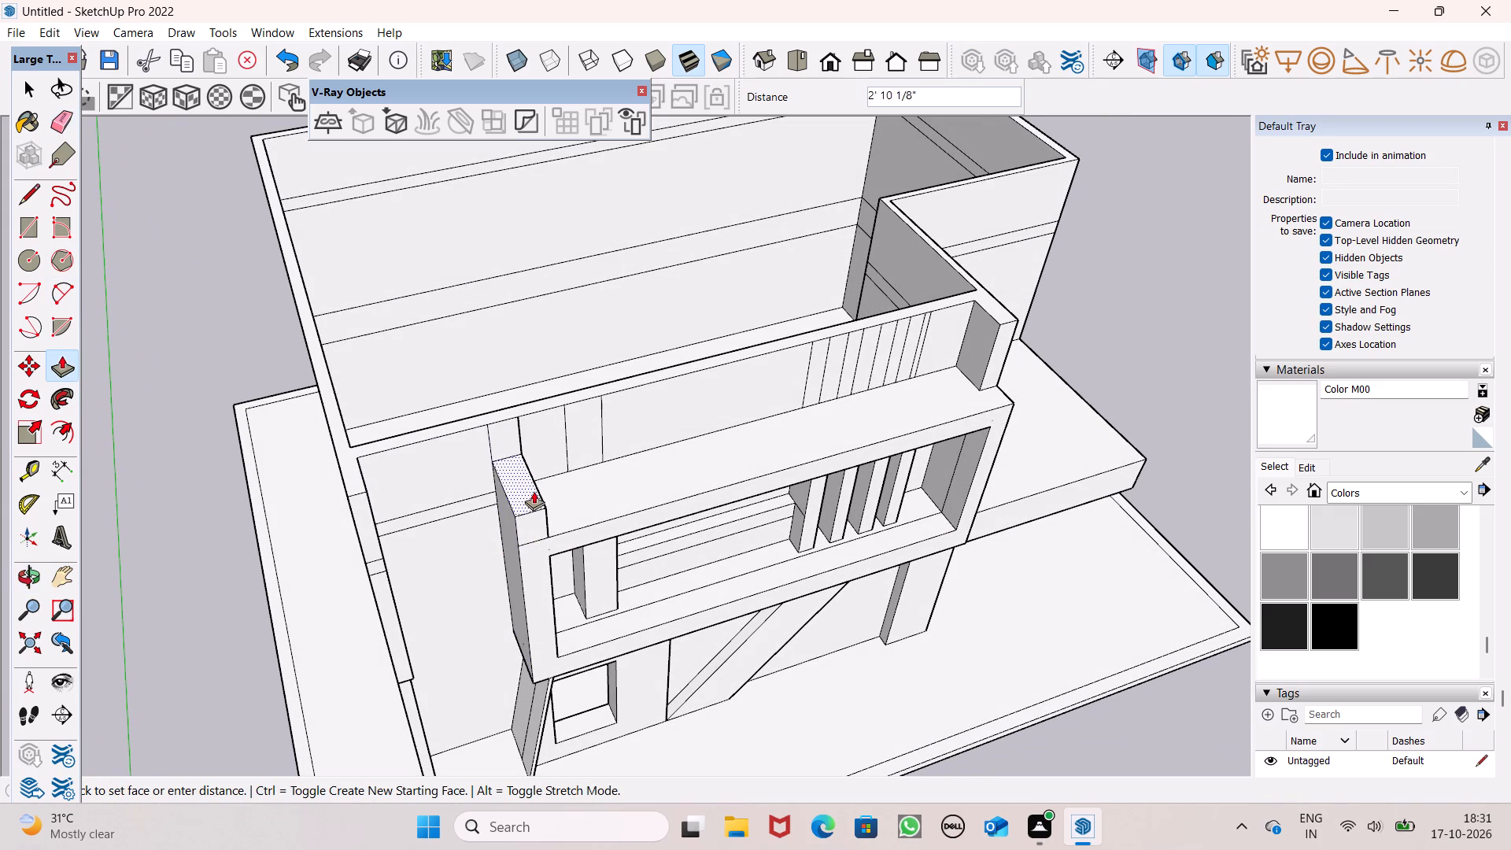
left_click_drag(534, 491, 541, 514)
Erase all the leftover vertical lines on the front wall face above the frame.
middle_click_drag(588, 517, 447, 407)
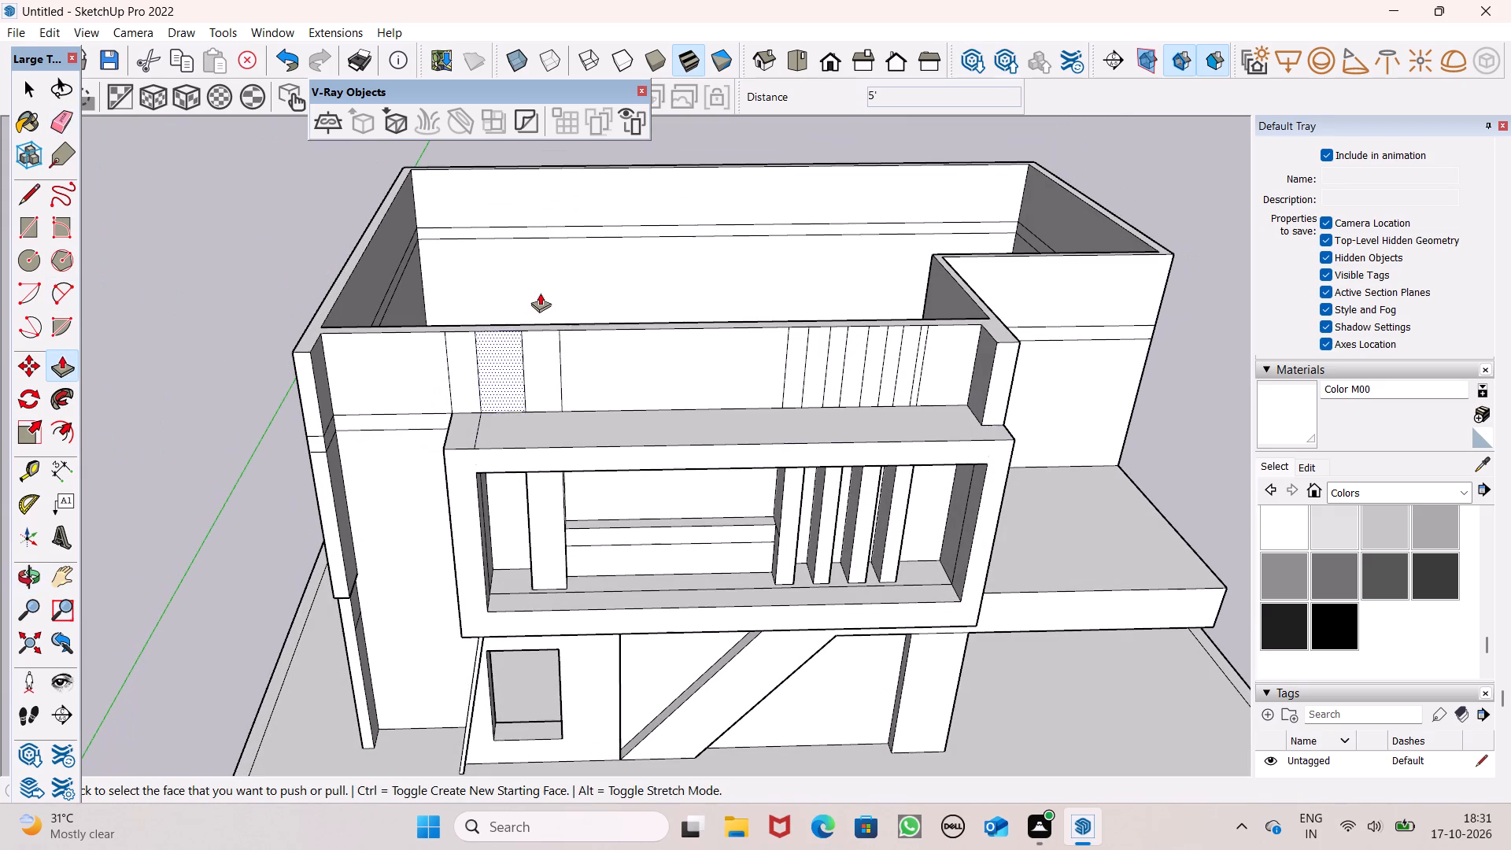
scroll(541, 289, "down", 1)
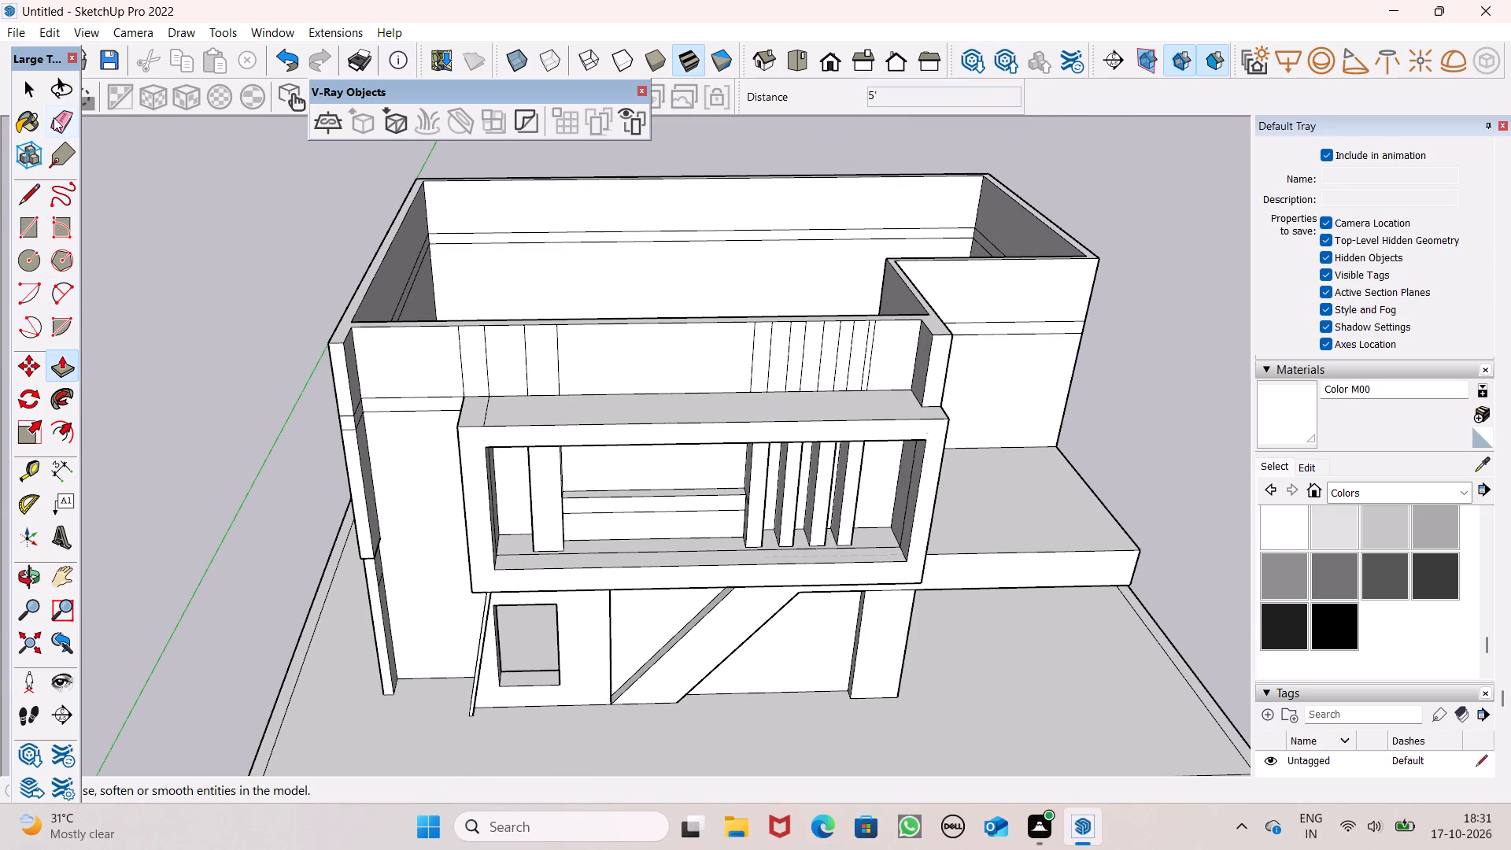
left_click(54, 117)
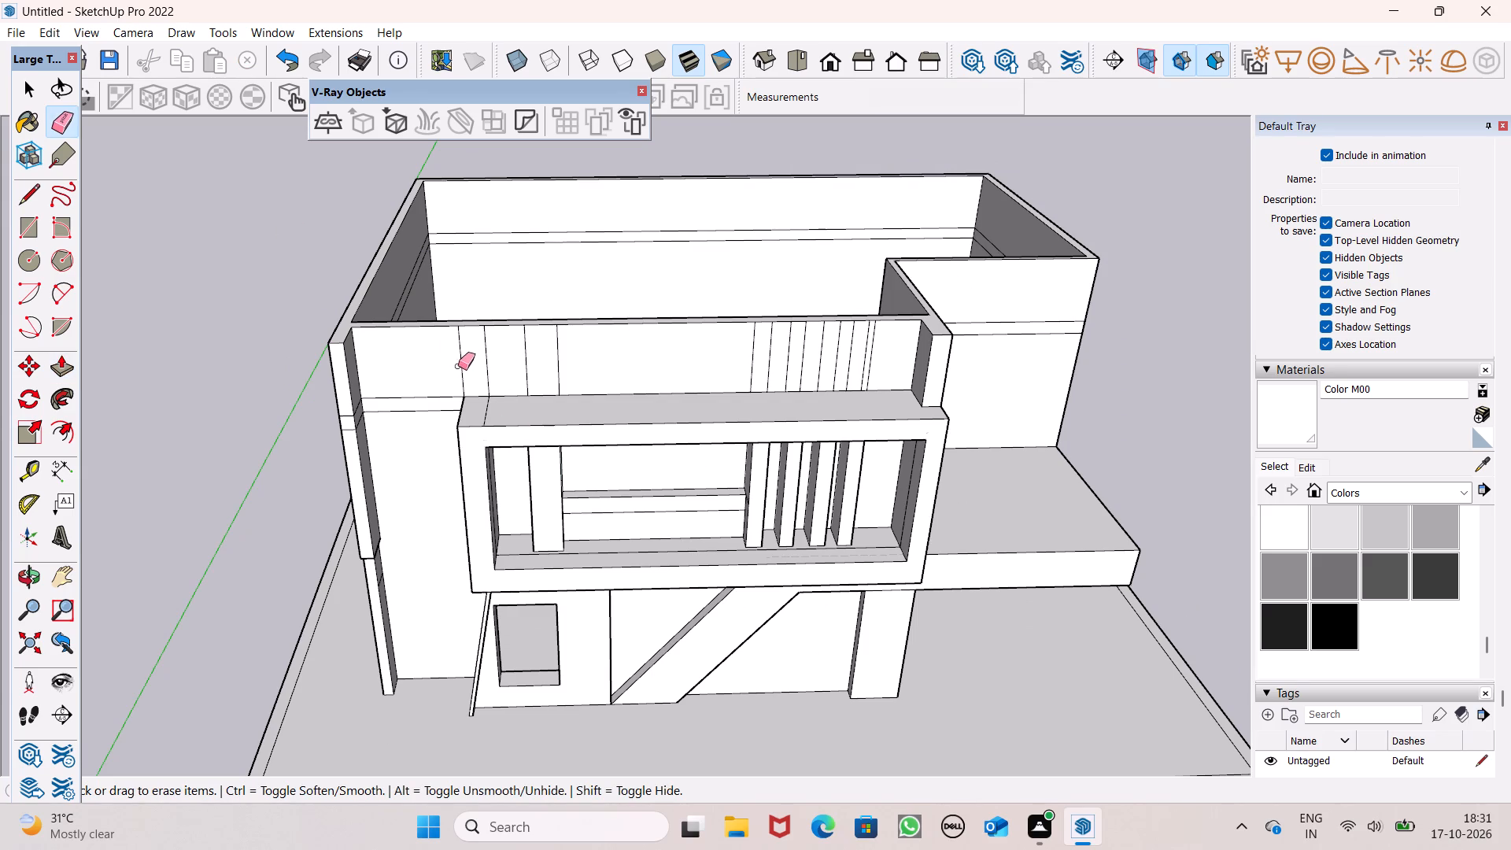
left_click_drag(458, 366, 584, 360)
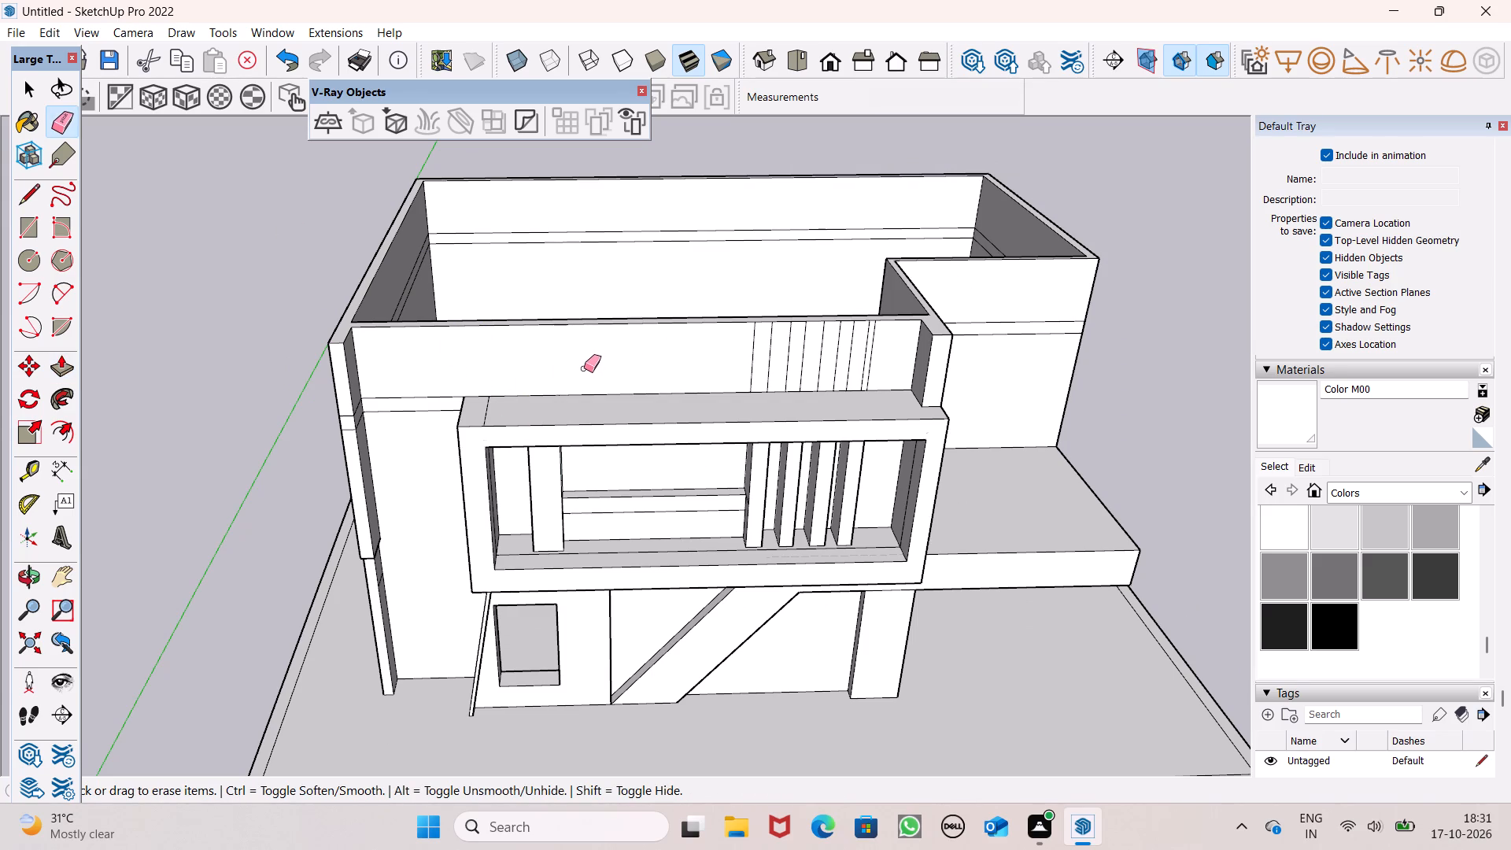
left_click_drag(719, 362, 767, 366)
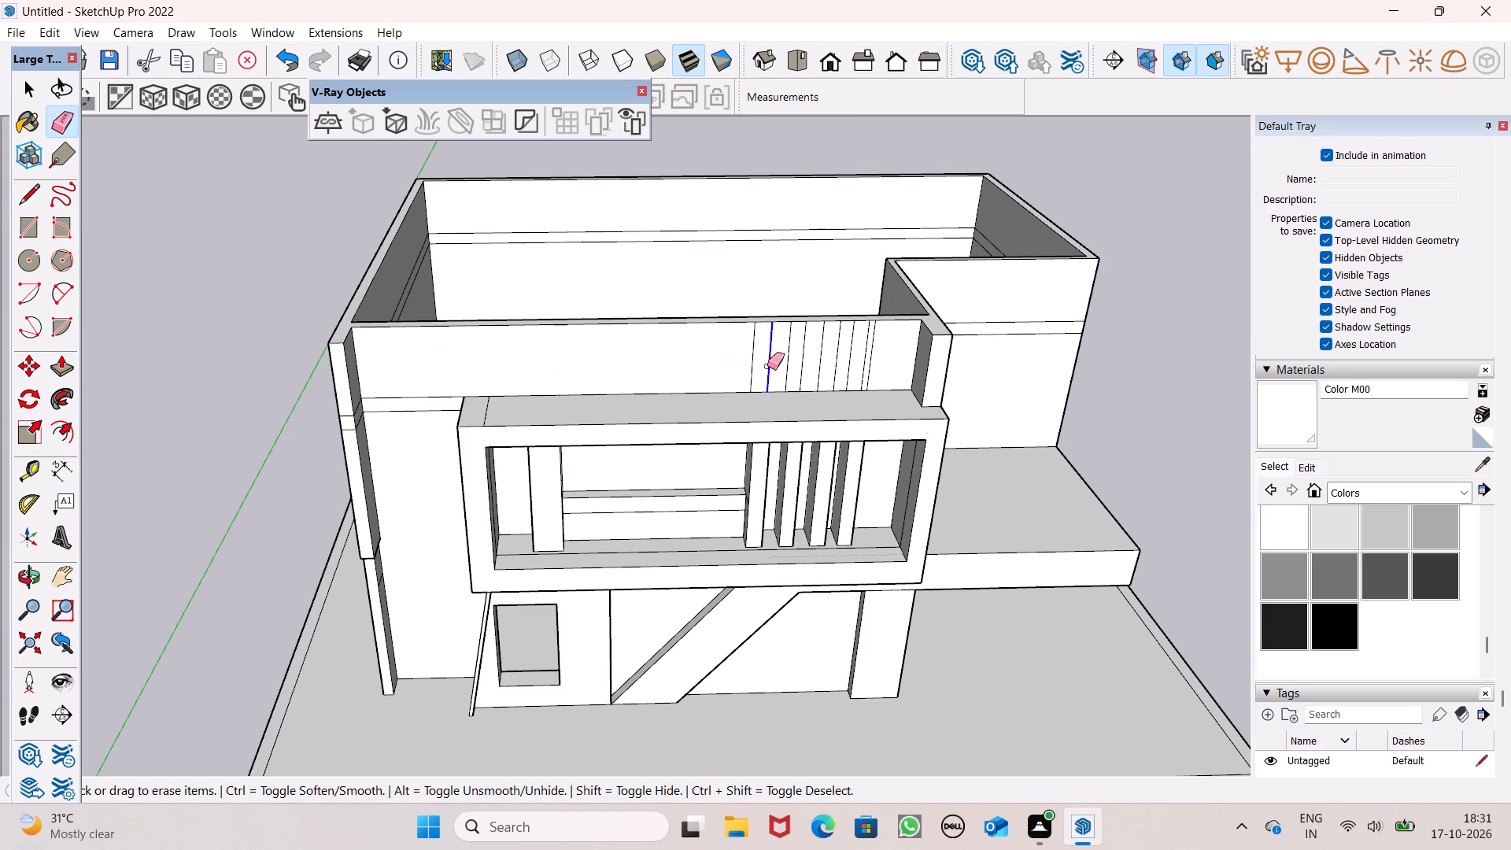
left_click_drag(767, 366, 750, 371)
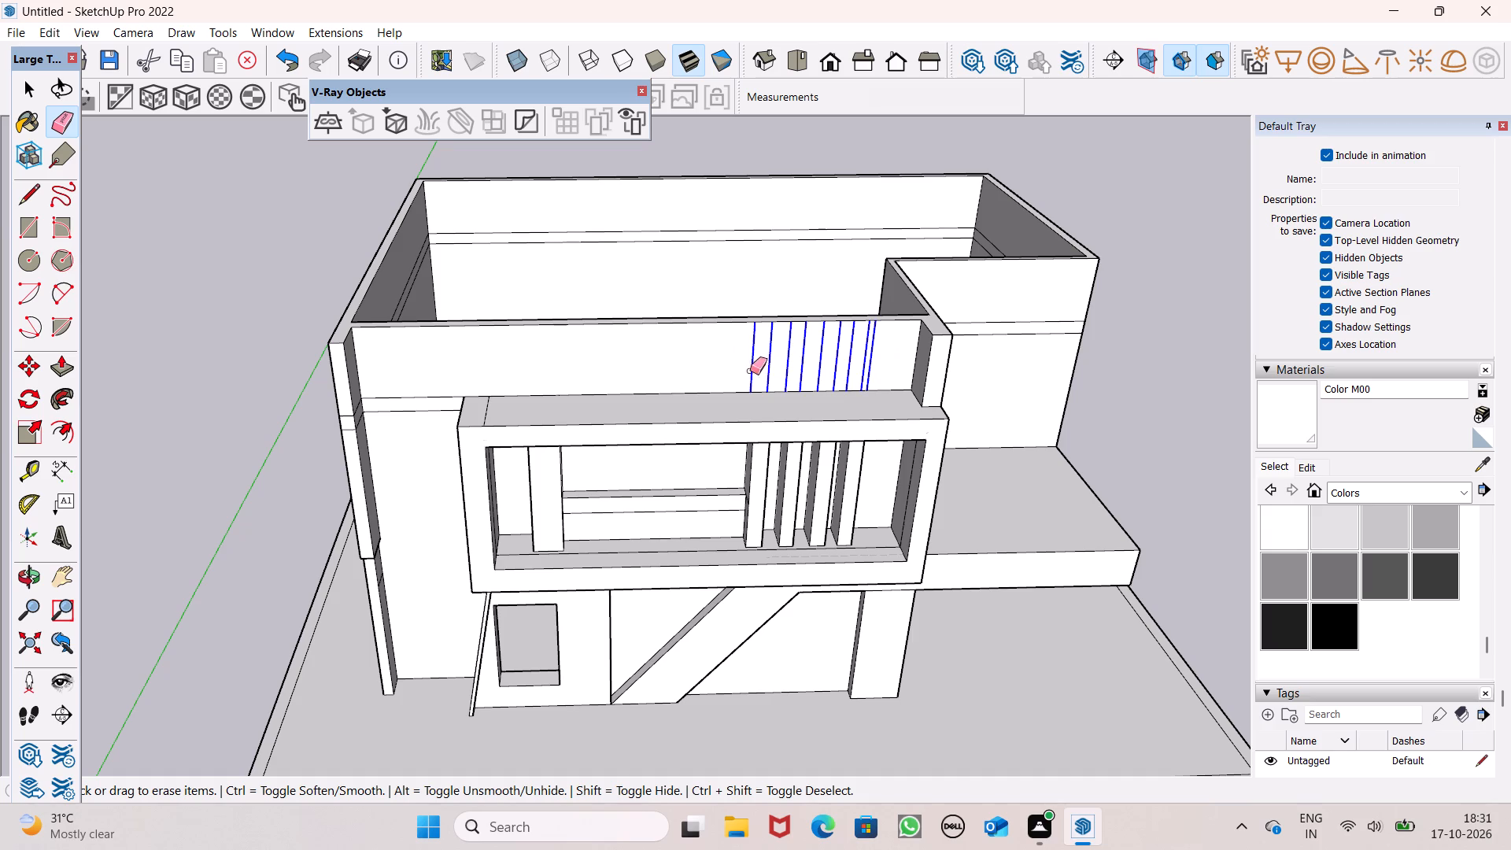
left_click_drag(750, 371, 746, 371)
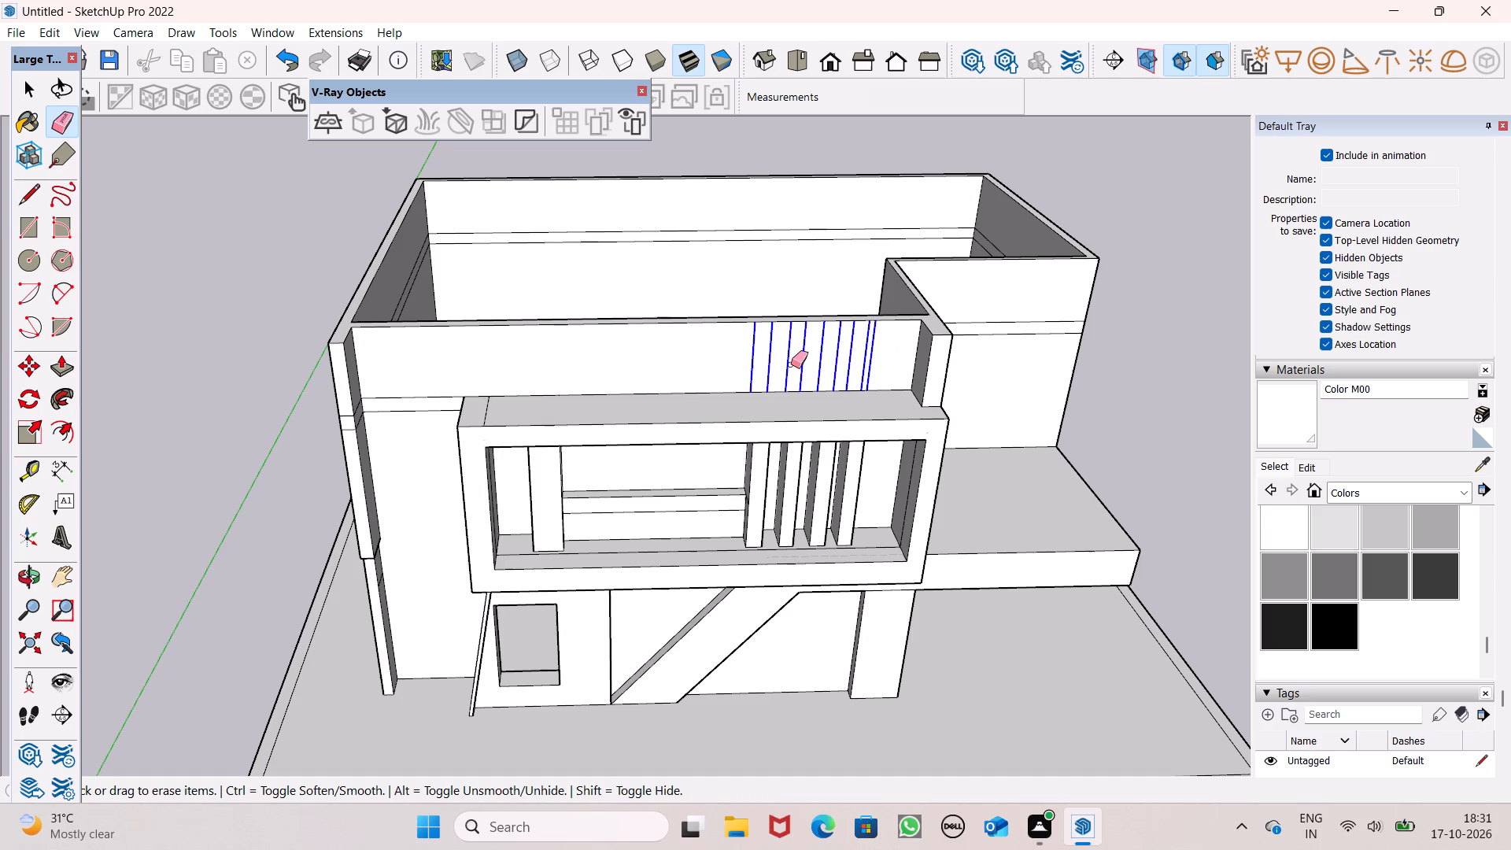
key("space")
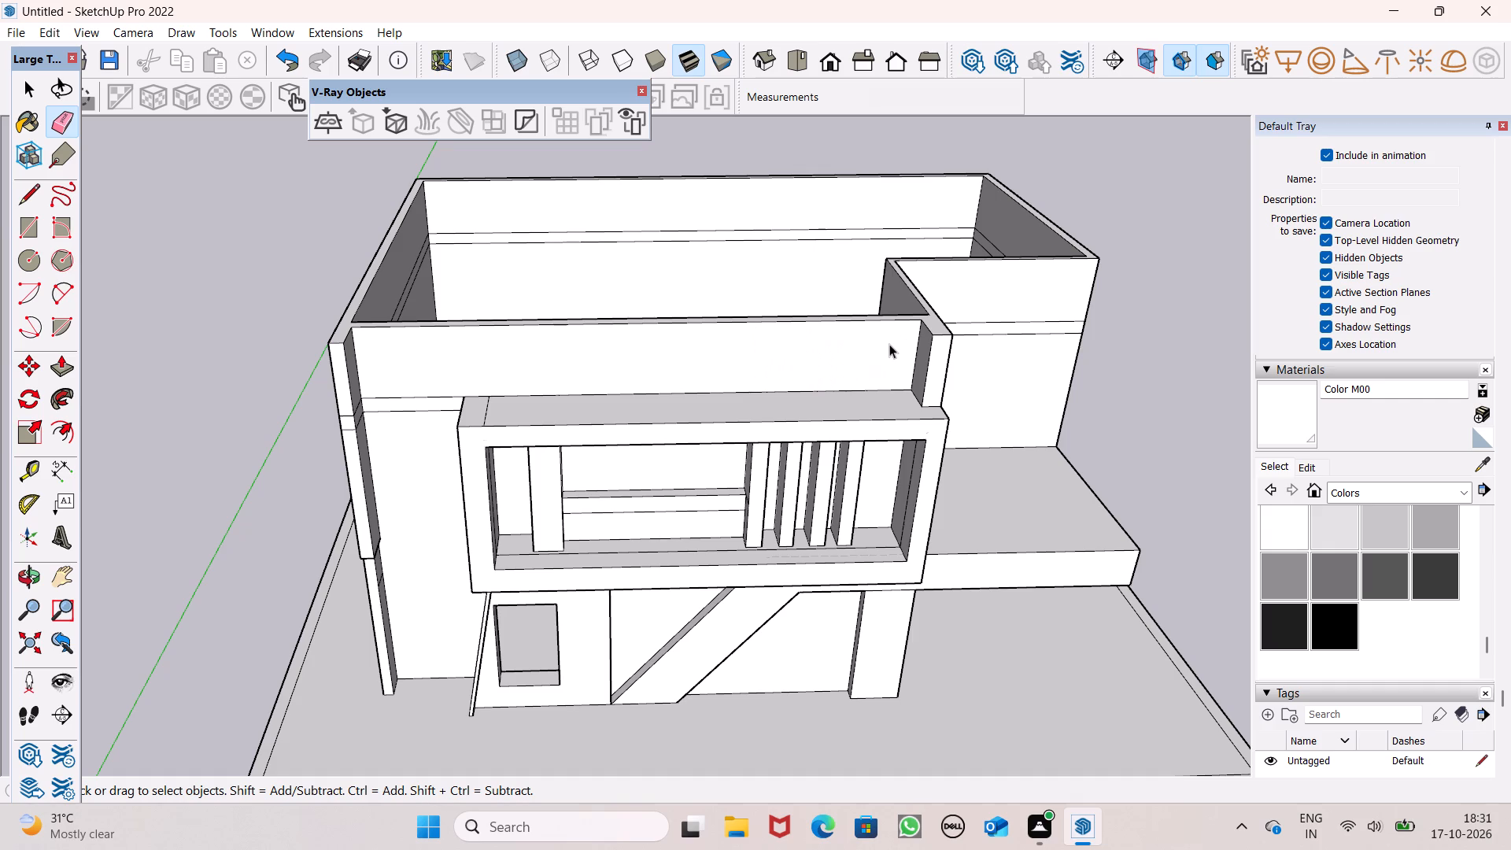
Erase the two horizontal lines on the upper-floor front wall face in the left bay.
scroll(878, 313, "down", 2)
middle_click_drag(881, 353, 874, 369)
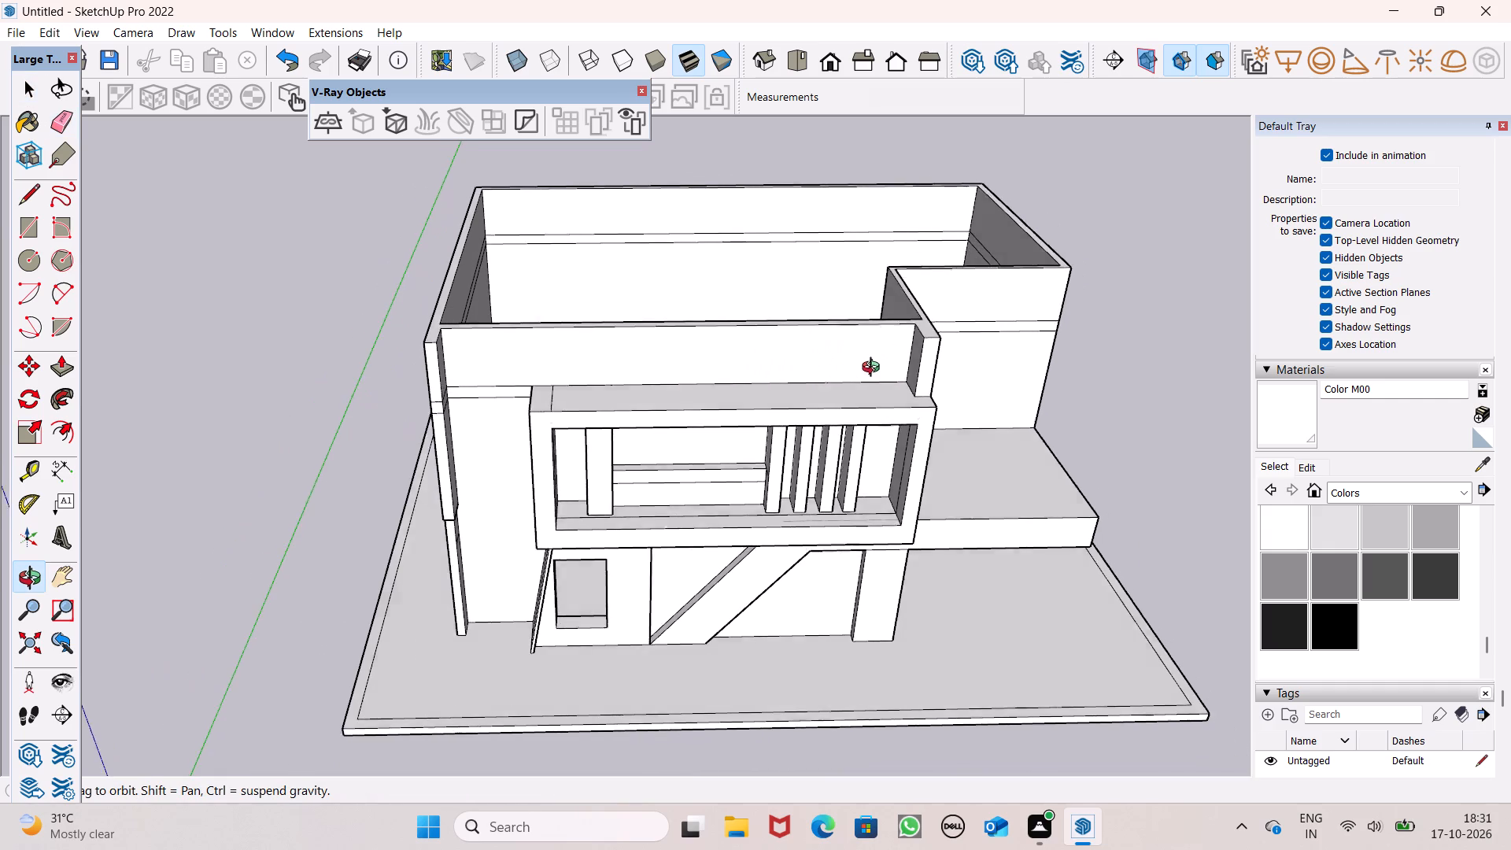
middle_click_drag(874, 369, 868, 373)
scroll(796, 307, "down", 4)
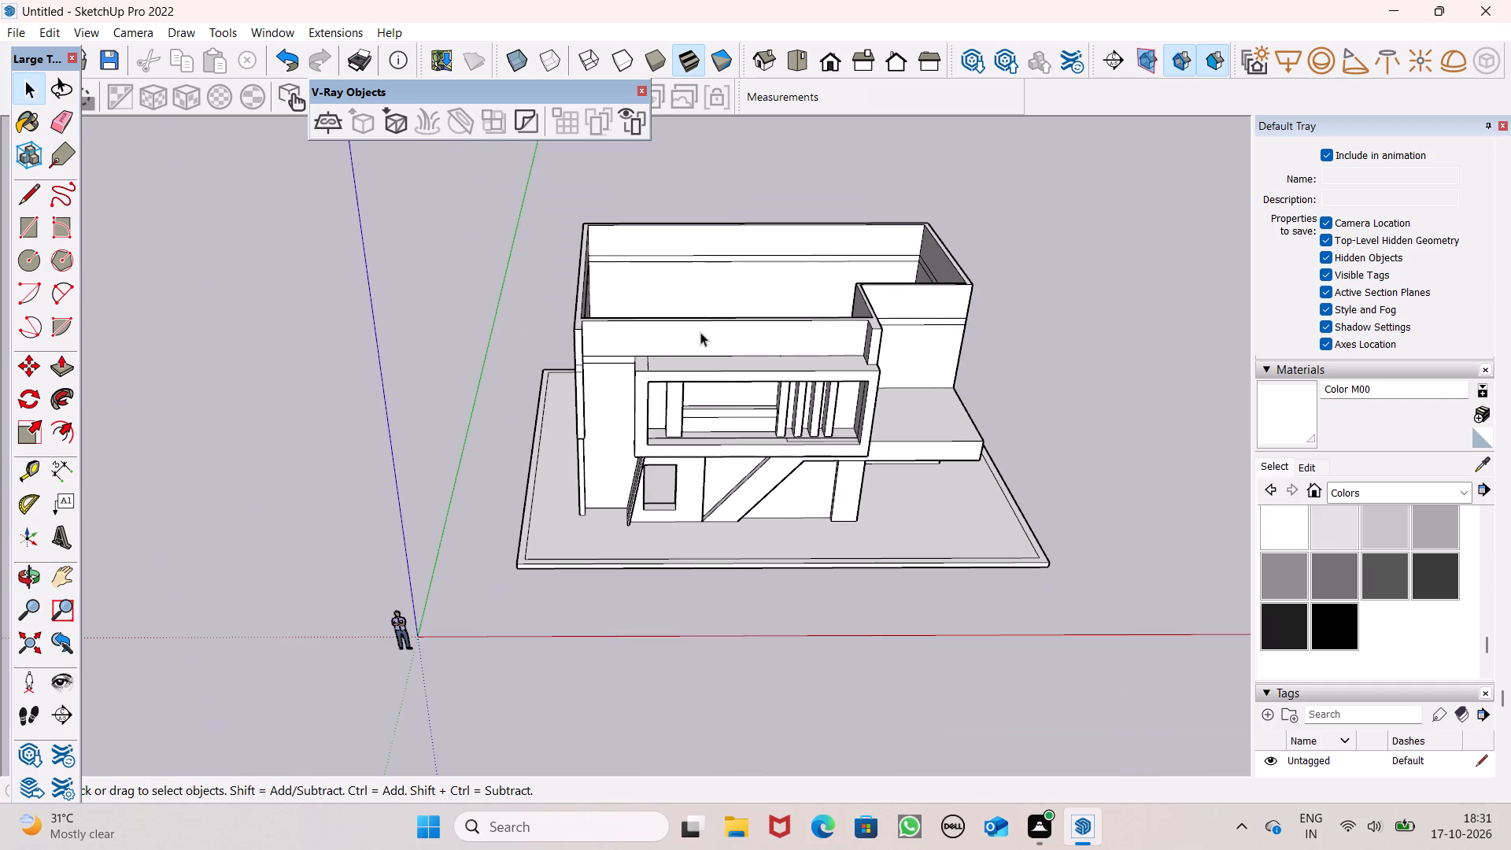
middle_click_drag(700, 333, 659, 179)
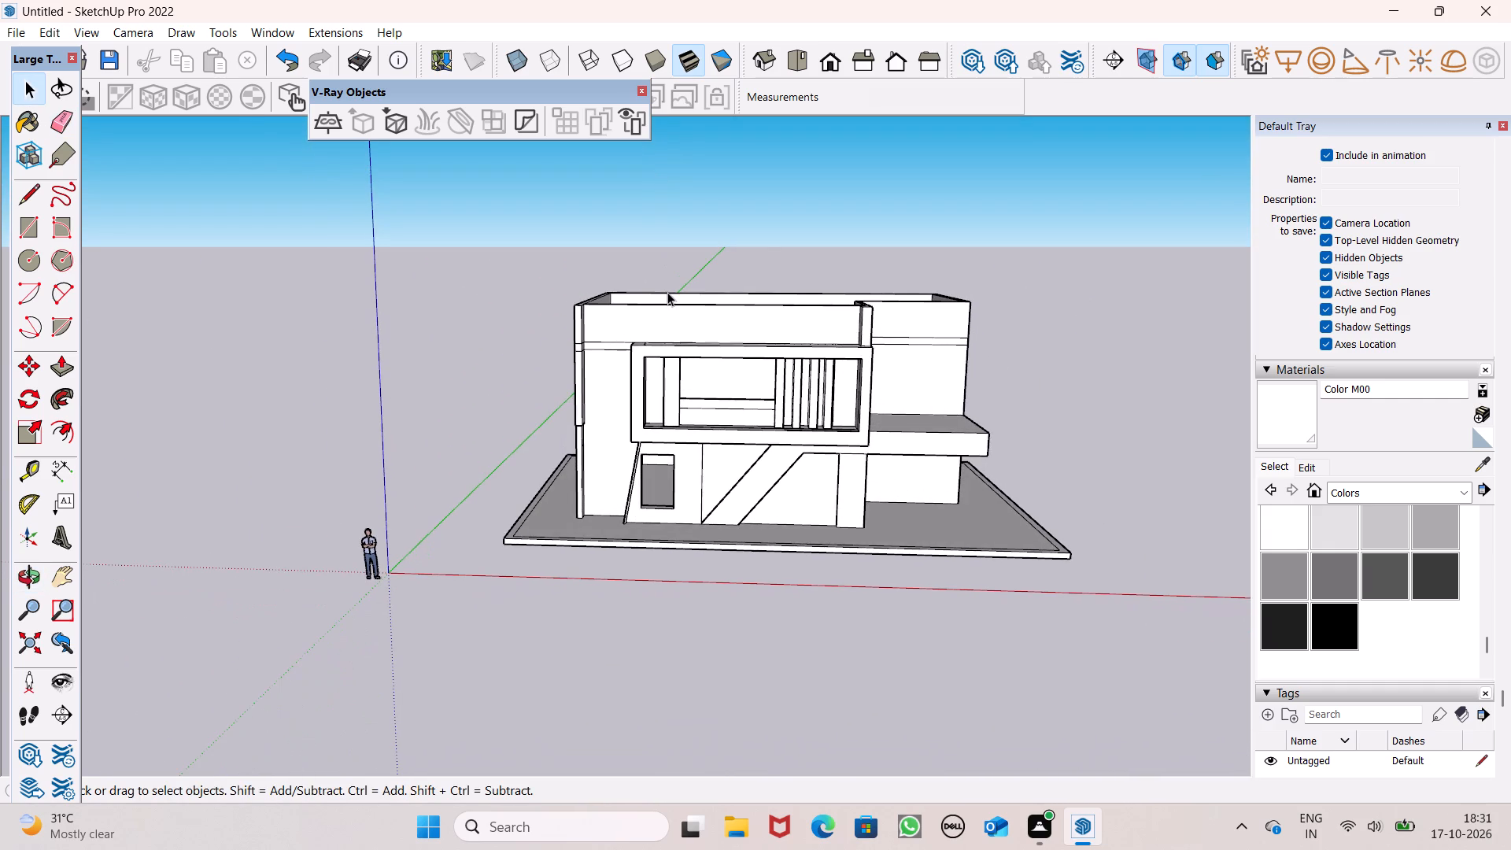
scroll(667, 292, "up", 5)
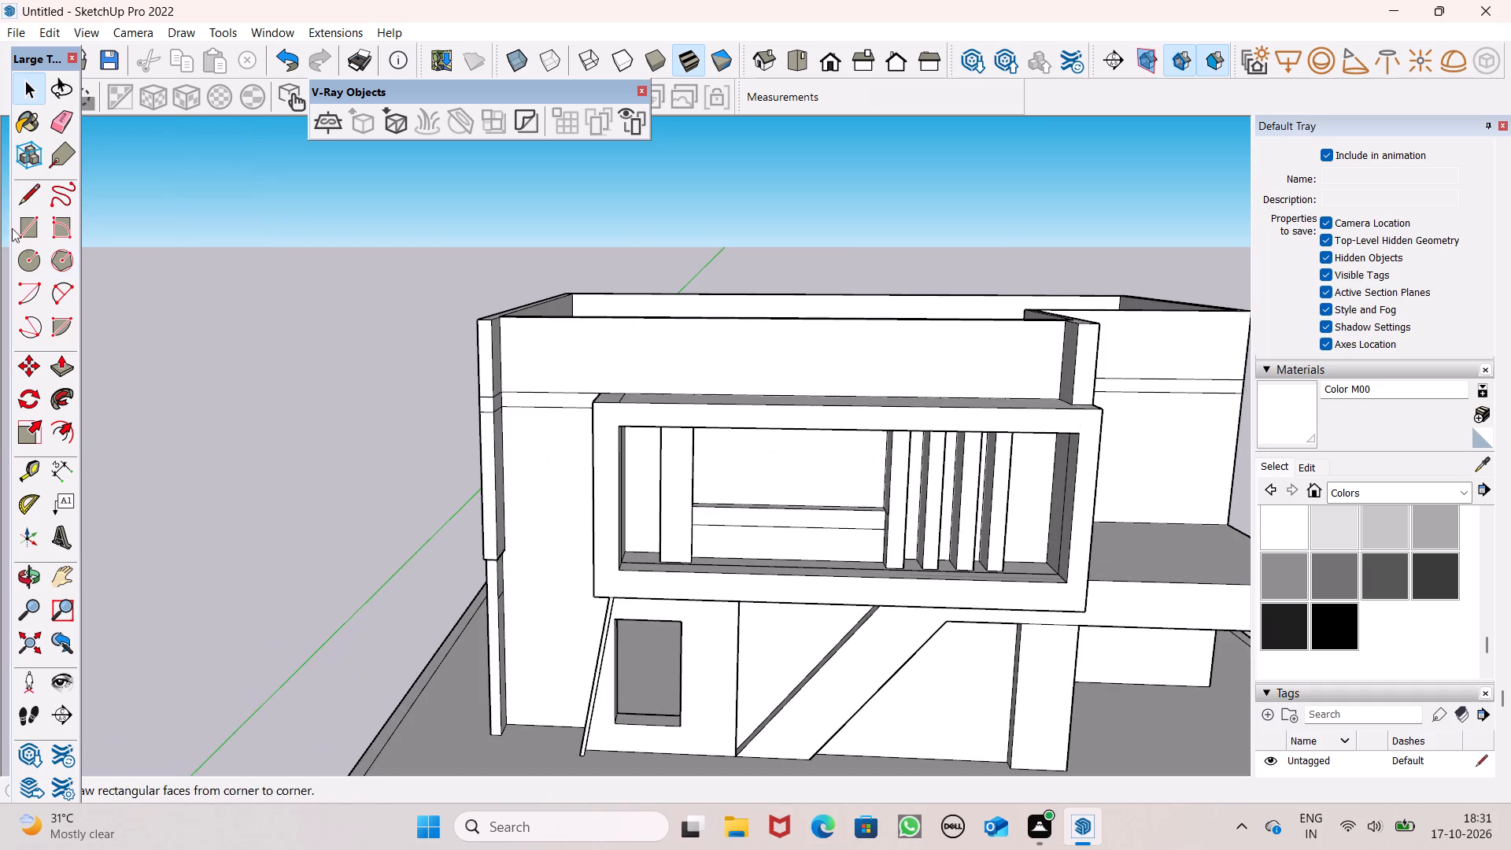
left_click(66, 111)
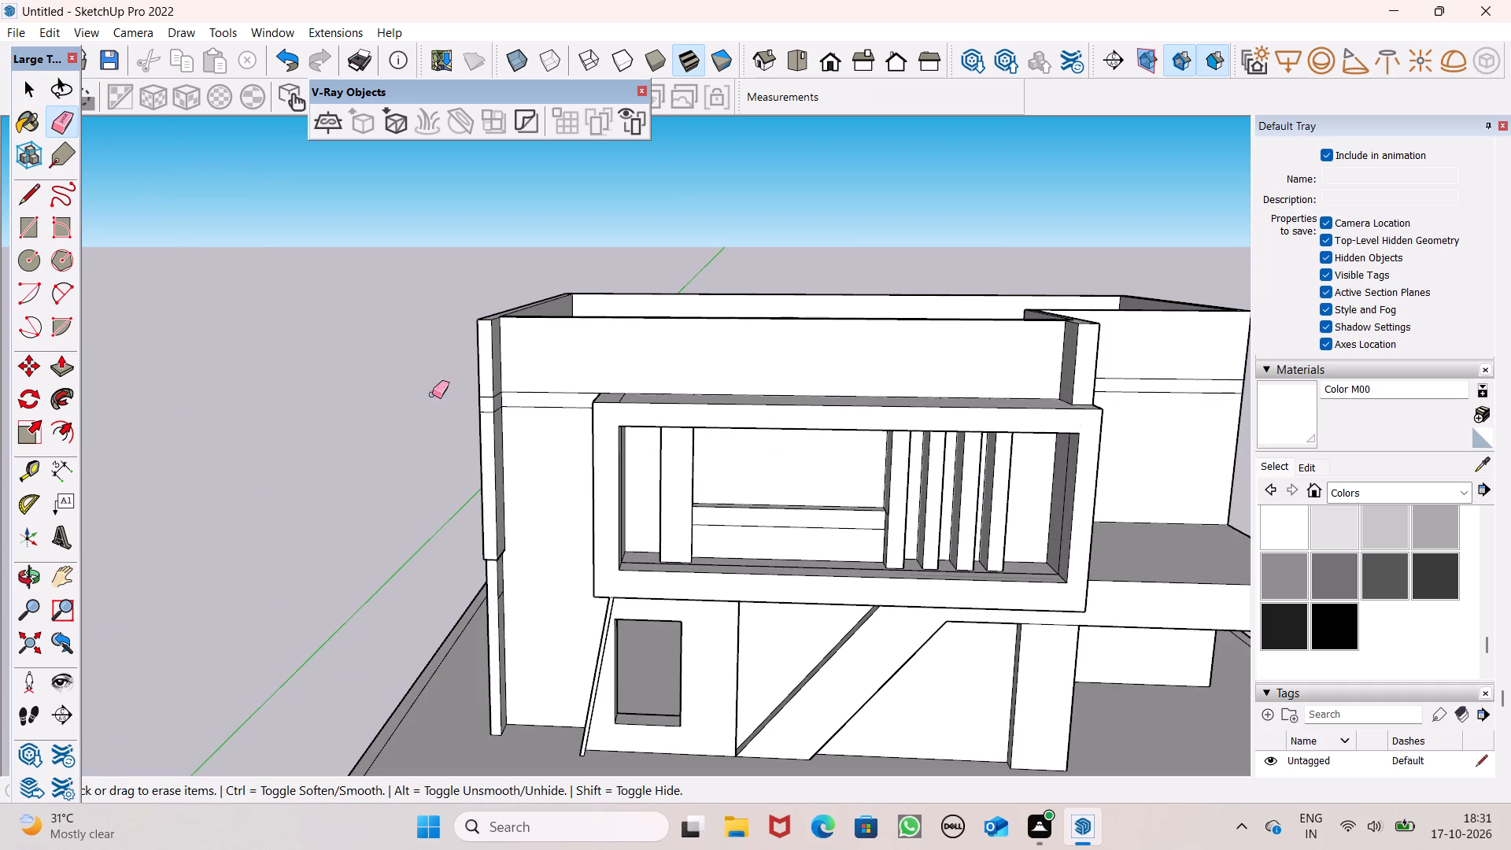
left_click_drag(545, 394, 544, 408)
Erase the short horizontal lines on the inner face and front end of the upper-floor left side wall.
middle_click_drag(524, 442, 316, 416)
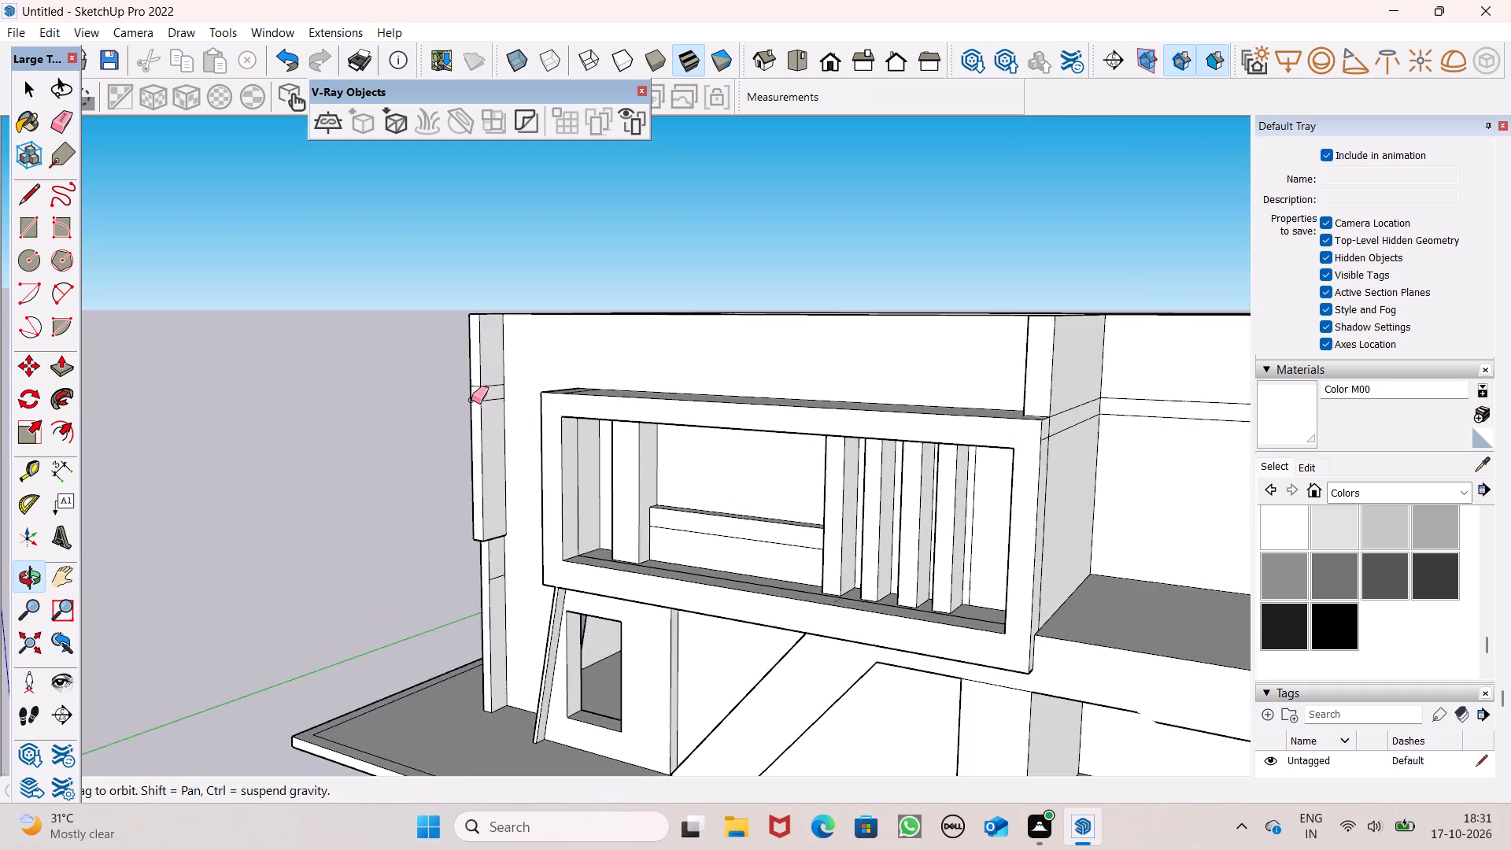
scroll(471, 400, "up", 8)
left_click_drag(521, 362, 525, 408)
middle_click_drag(525, 423, 681, 411)
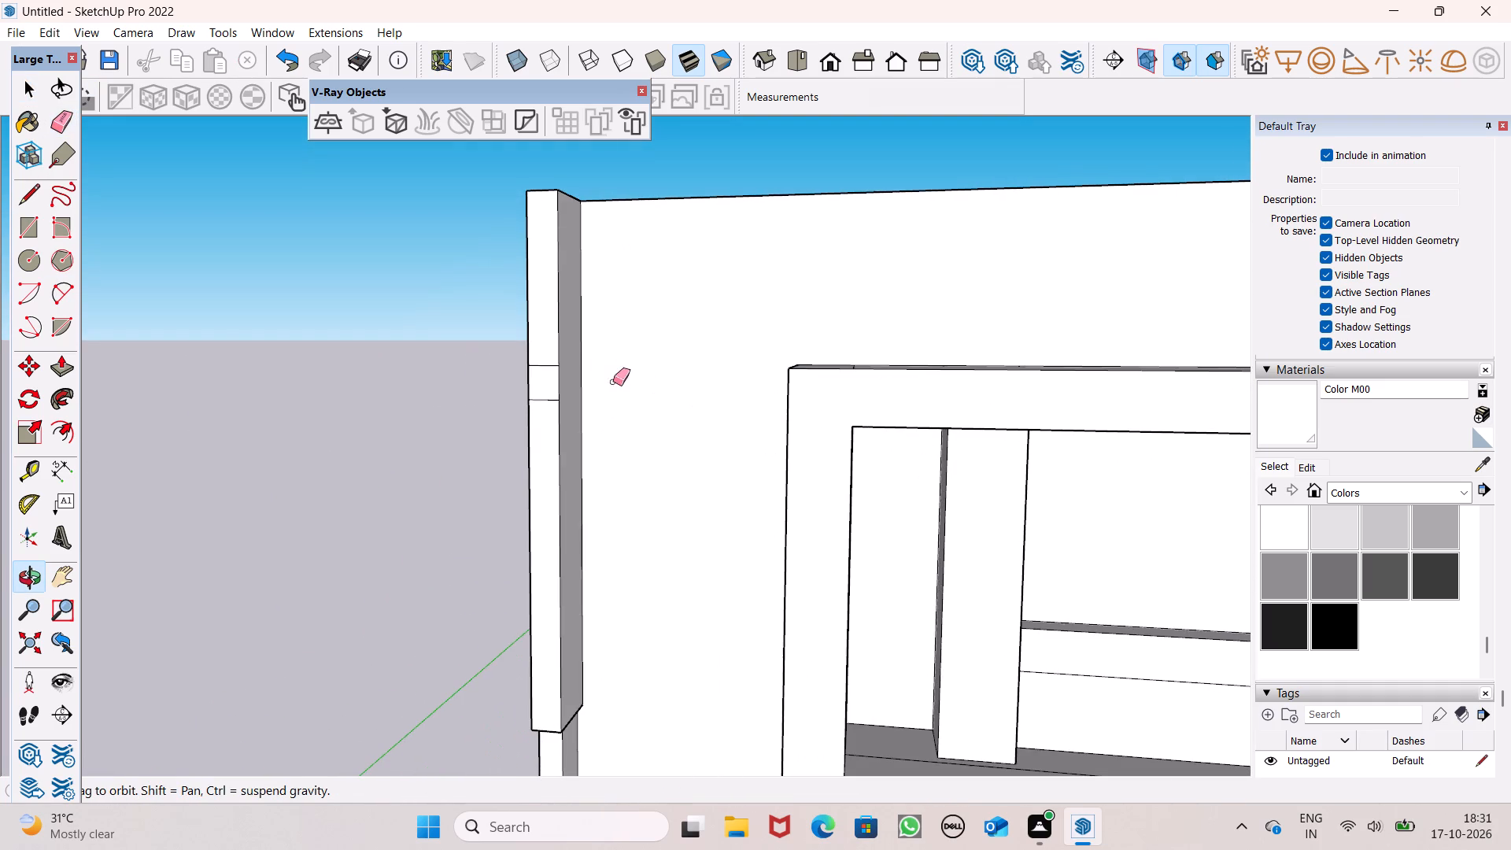
left_click_drag(549, 362, 545, 397)
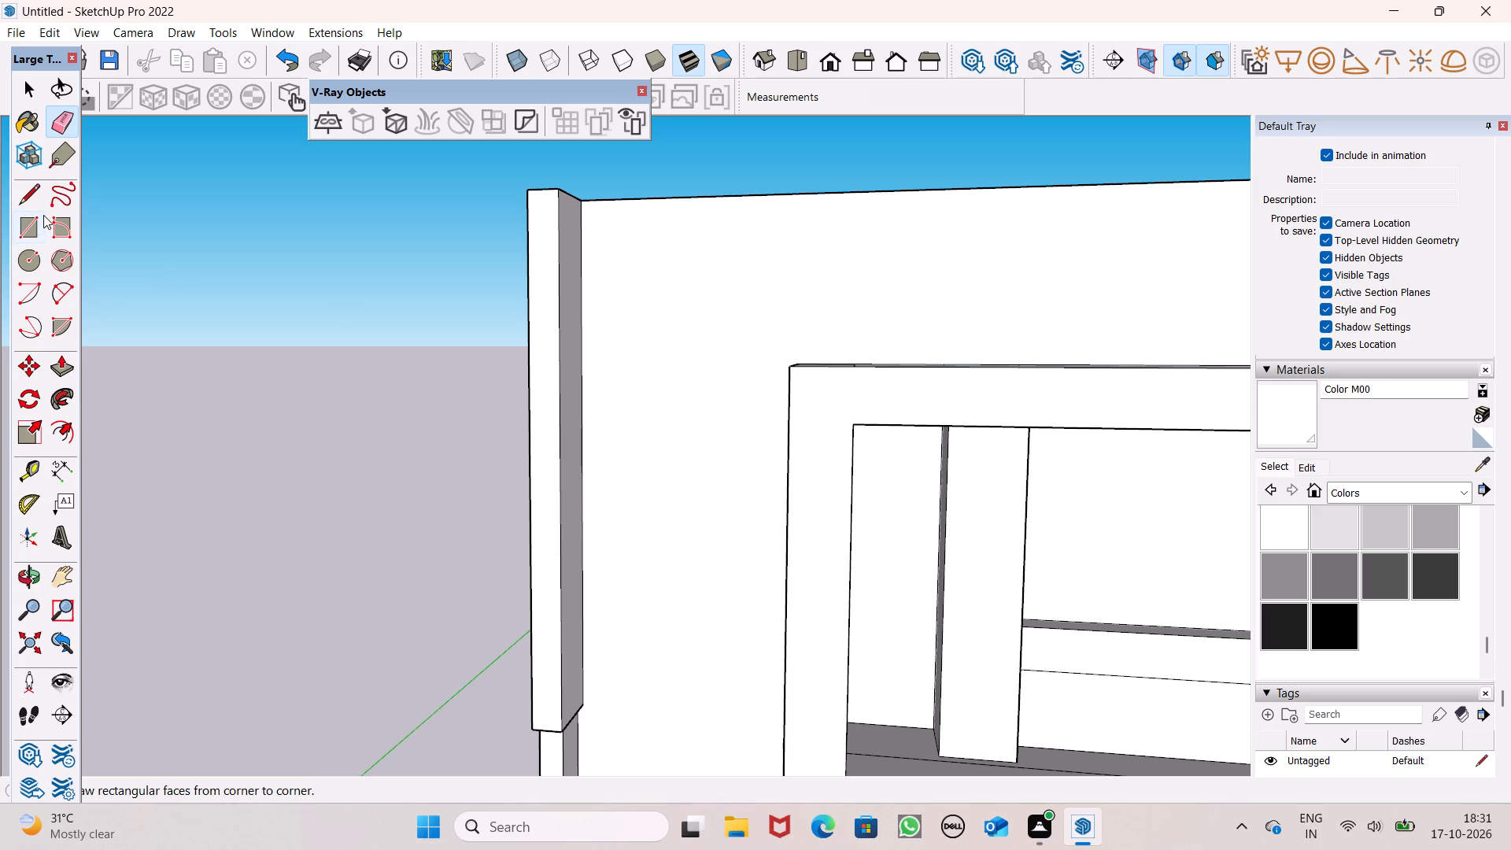
Draw a vertical rectangle about 20' 6" by 5' 2" on the front wall face, between the left side wall and the frame.
left_click(43, 215)
scroll(690, 288, "down", 4)
middle_click_drag(743, 343, 789, 440)
scroll(816, 360, "down", 1)
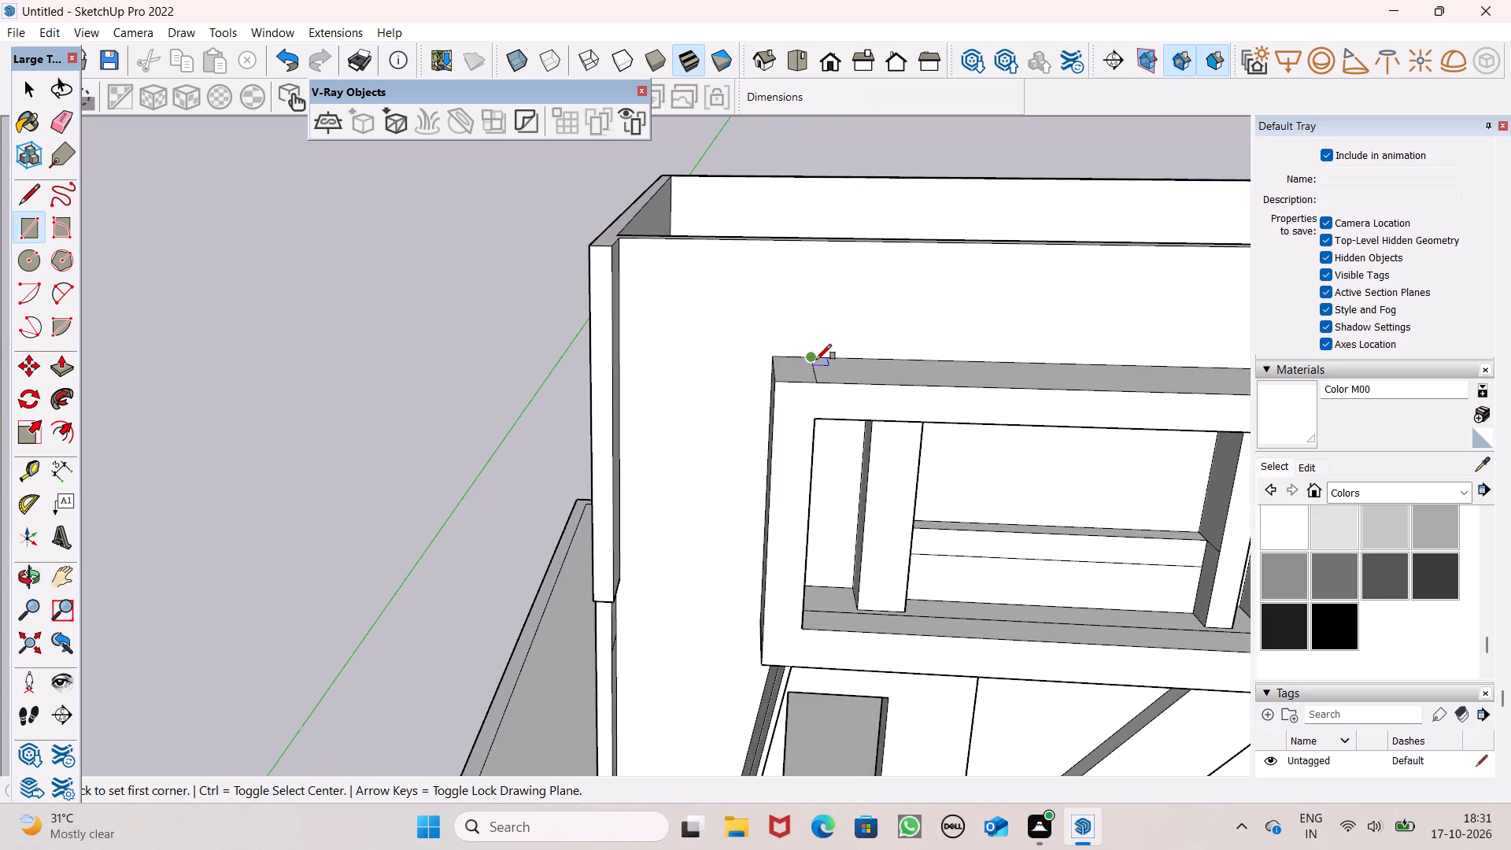
scroll(816, 360, "down", 1)
middle_click_drag(818, 385, 830, 346)
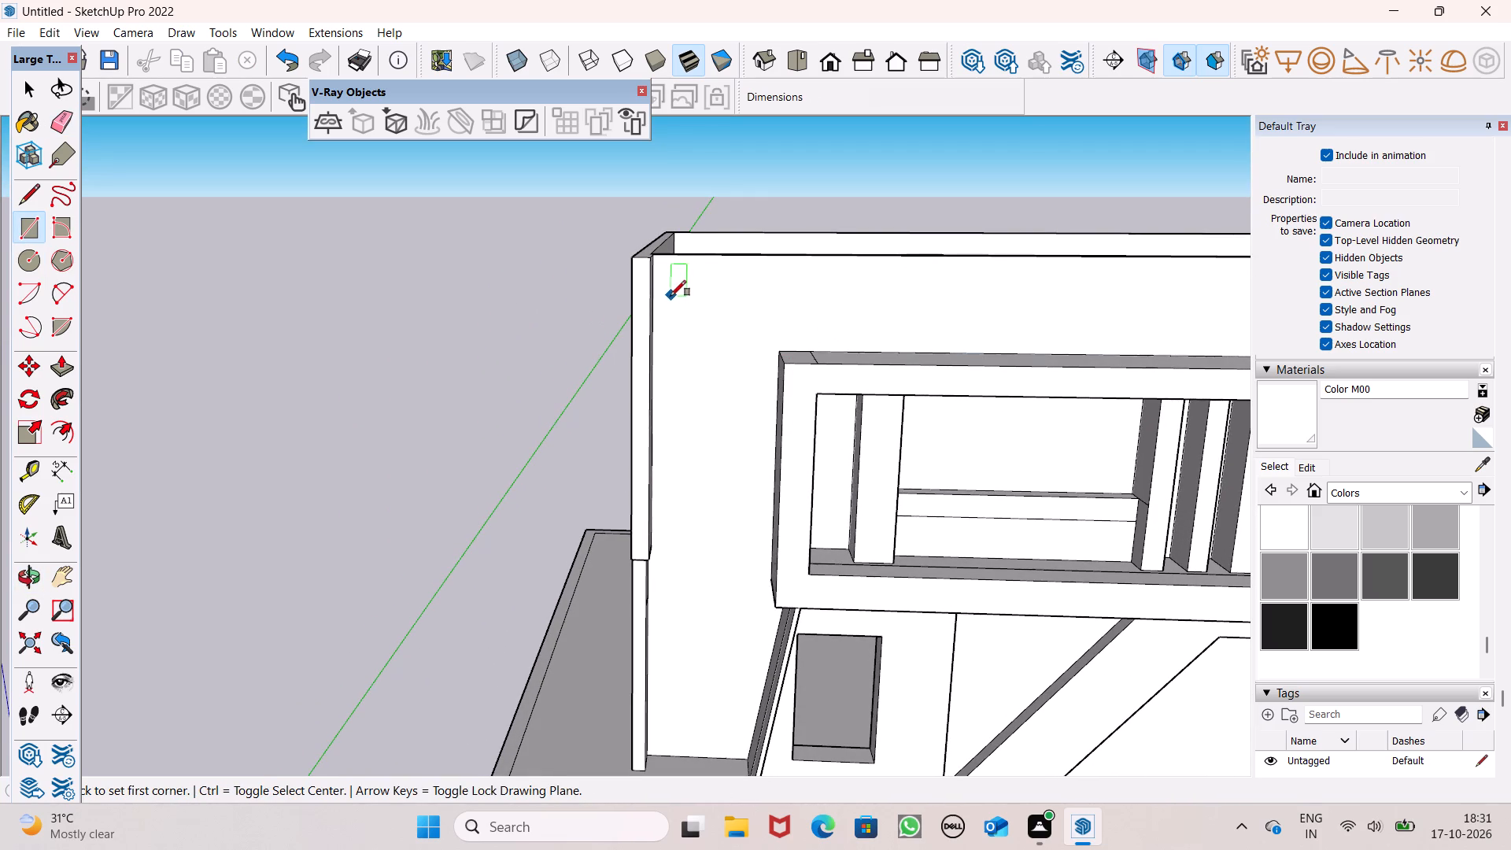
left_click(670, 297)
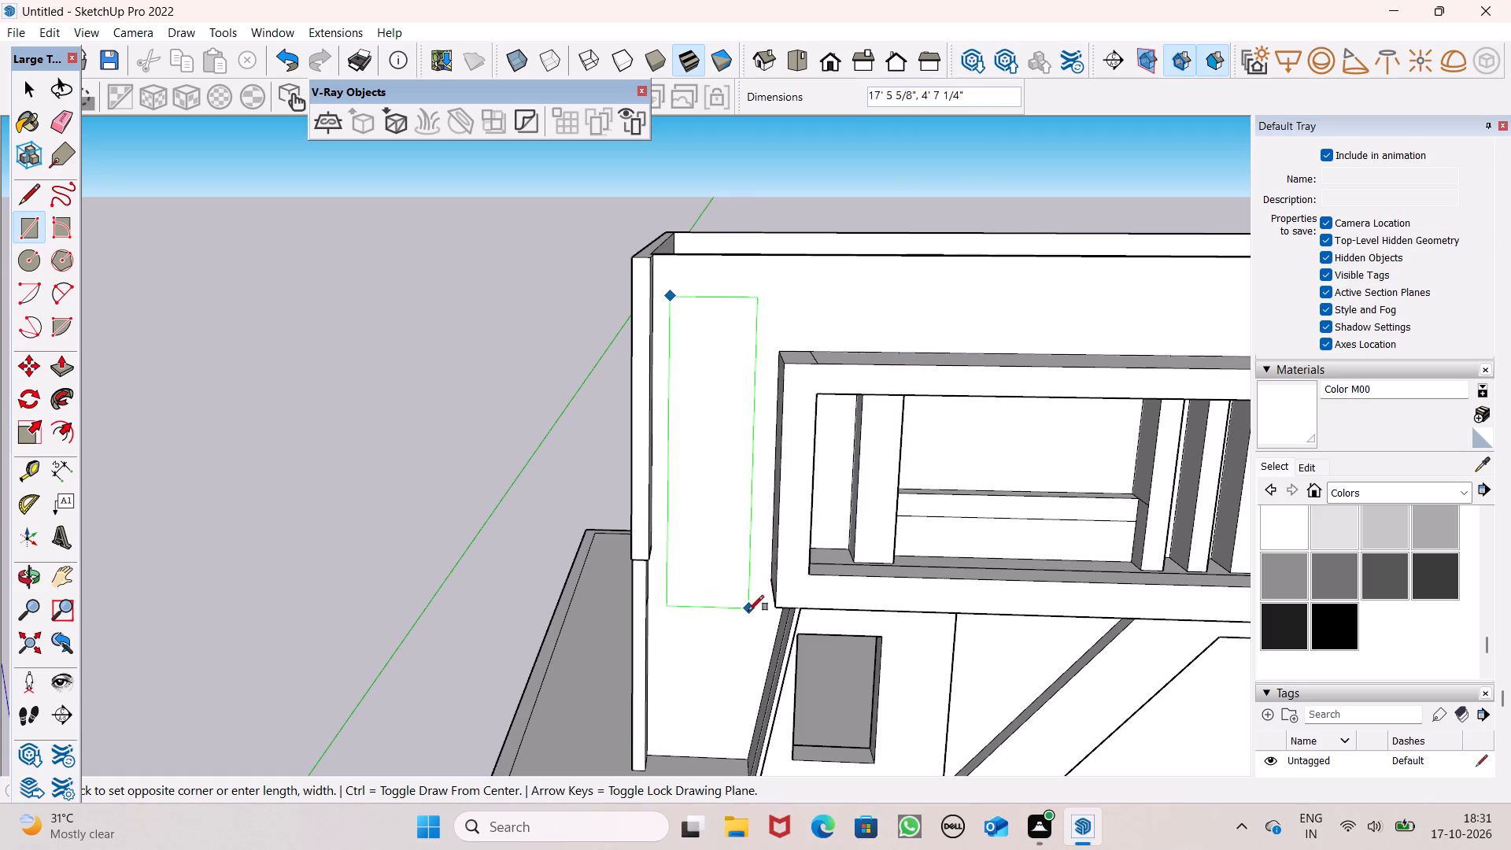
left_click(756, 659)
key("space")
Pull the vertical rectangle beside the frame out from the front wall about 1' 3 3/4".
scroll(754, 604, "down", 3)
middle_click_drag(762, 618, 866, 653)
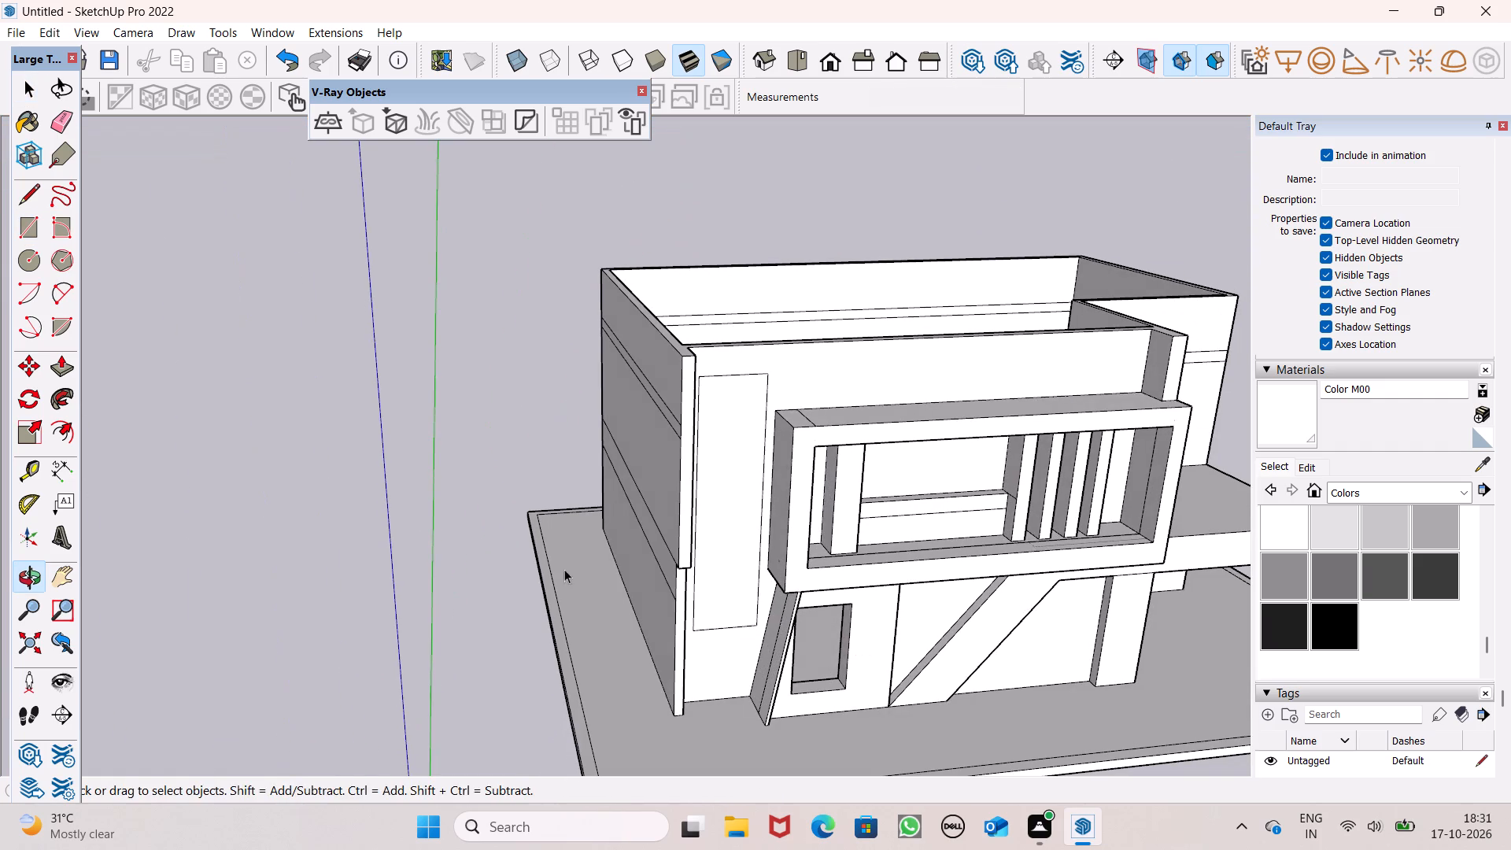
left_click(60, 369)
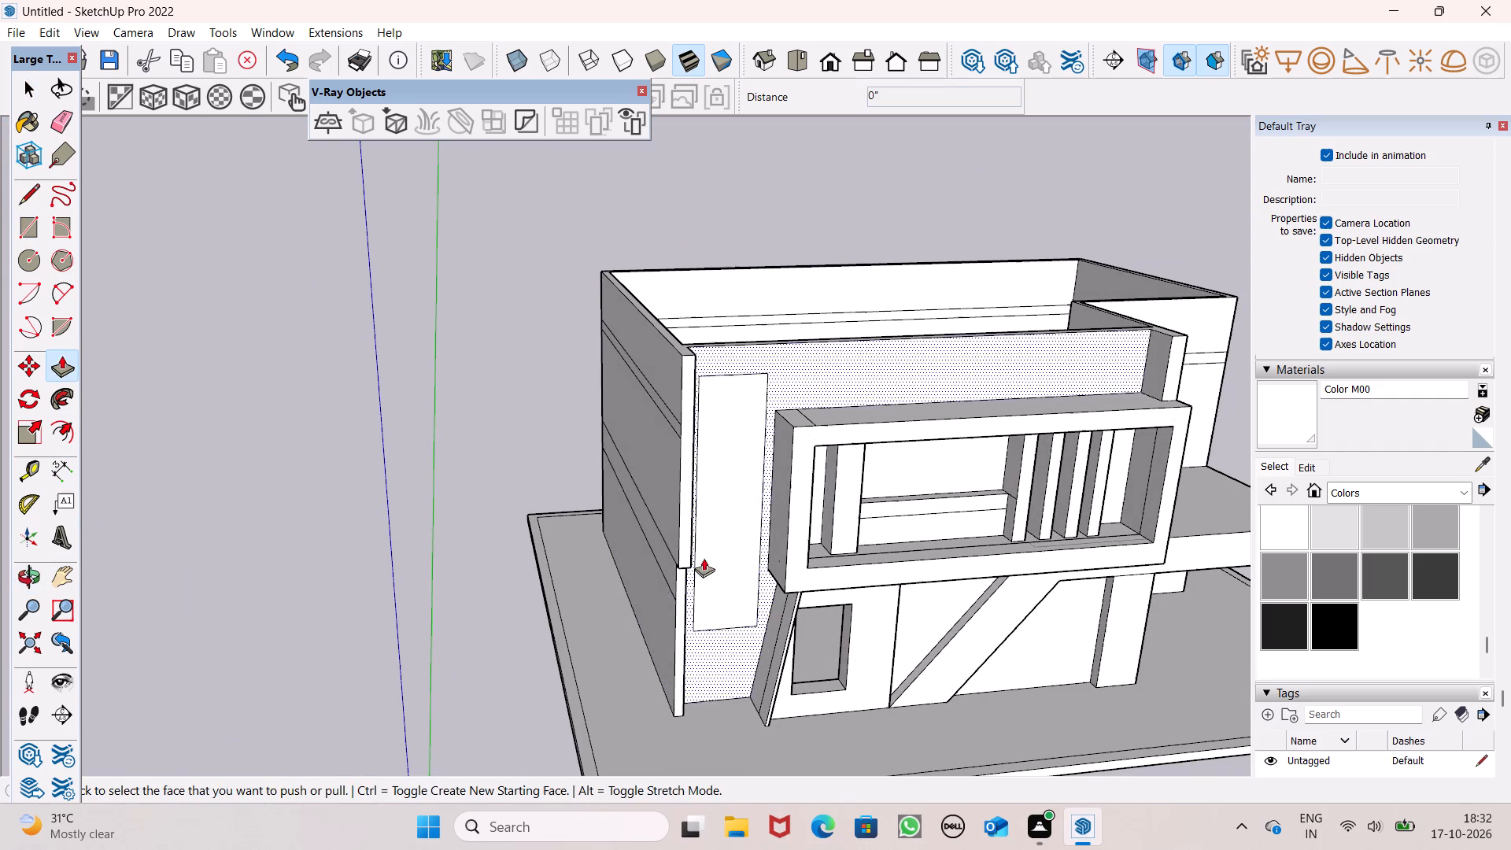
scroll(705, 556, "up", 2)
middle_click_drag(732, 564, 682, 715)
scroll(695, 632, "up", 2)
left_click_drag(693, 536, 696, 546)
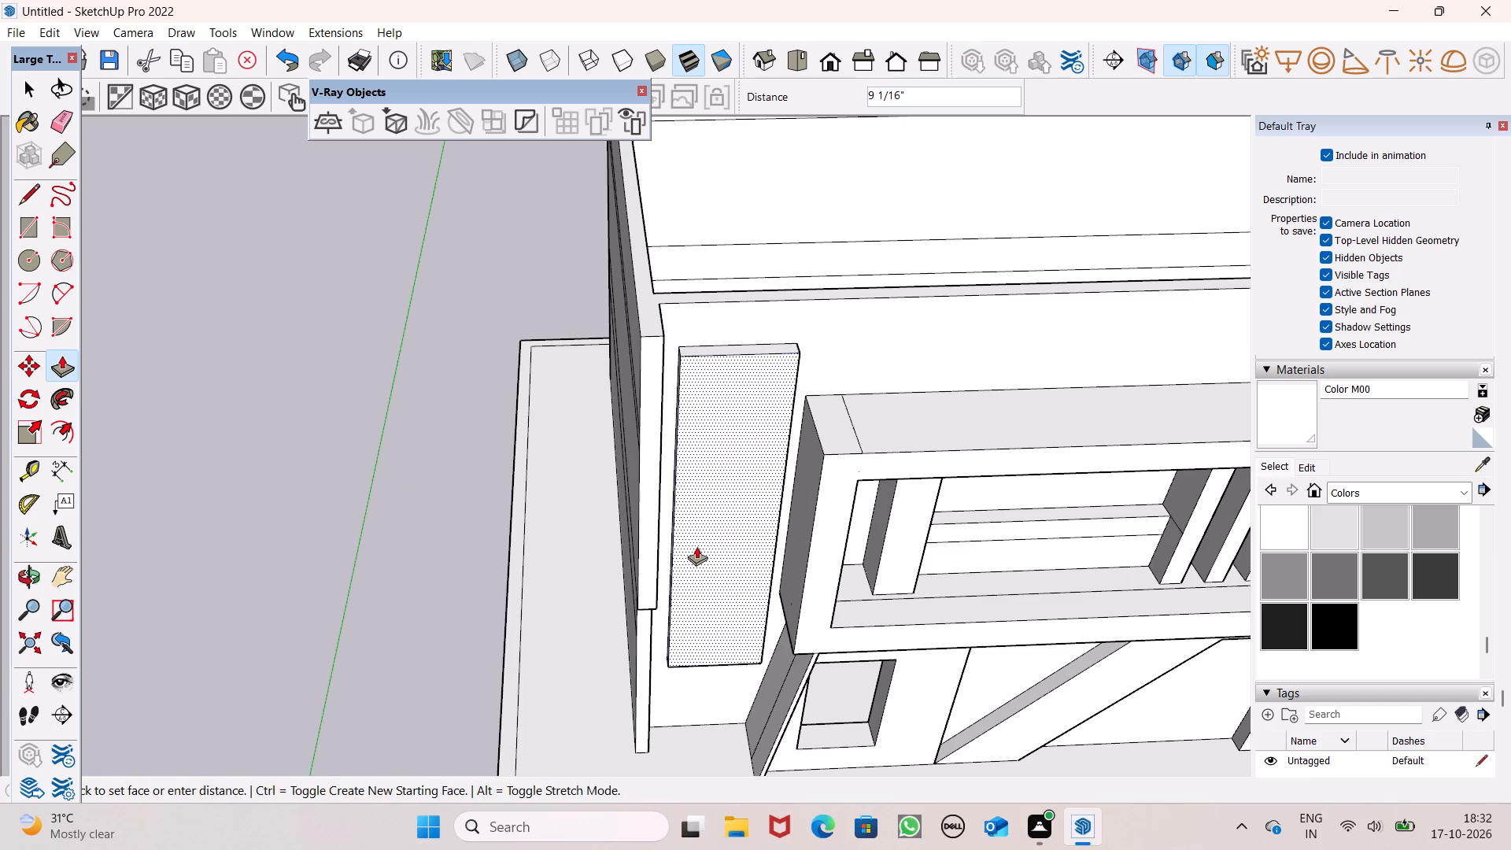
left_click_drag(696, 546, 698, 554)
scroll(748, 499, "down", 3)
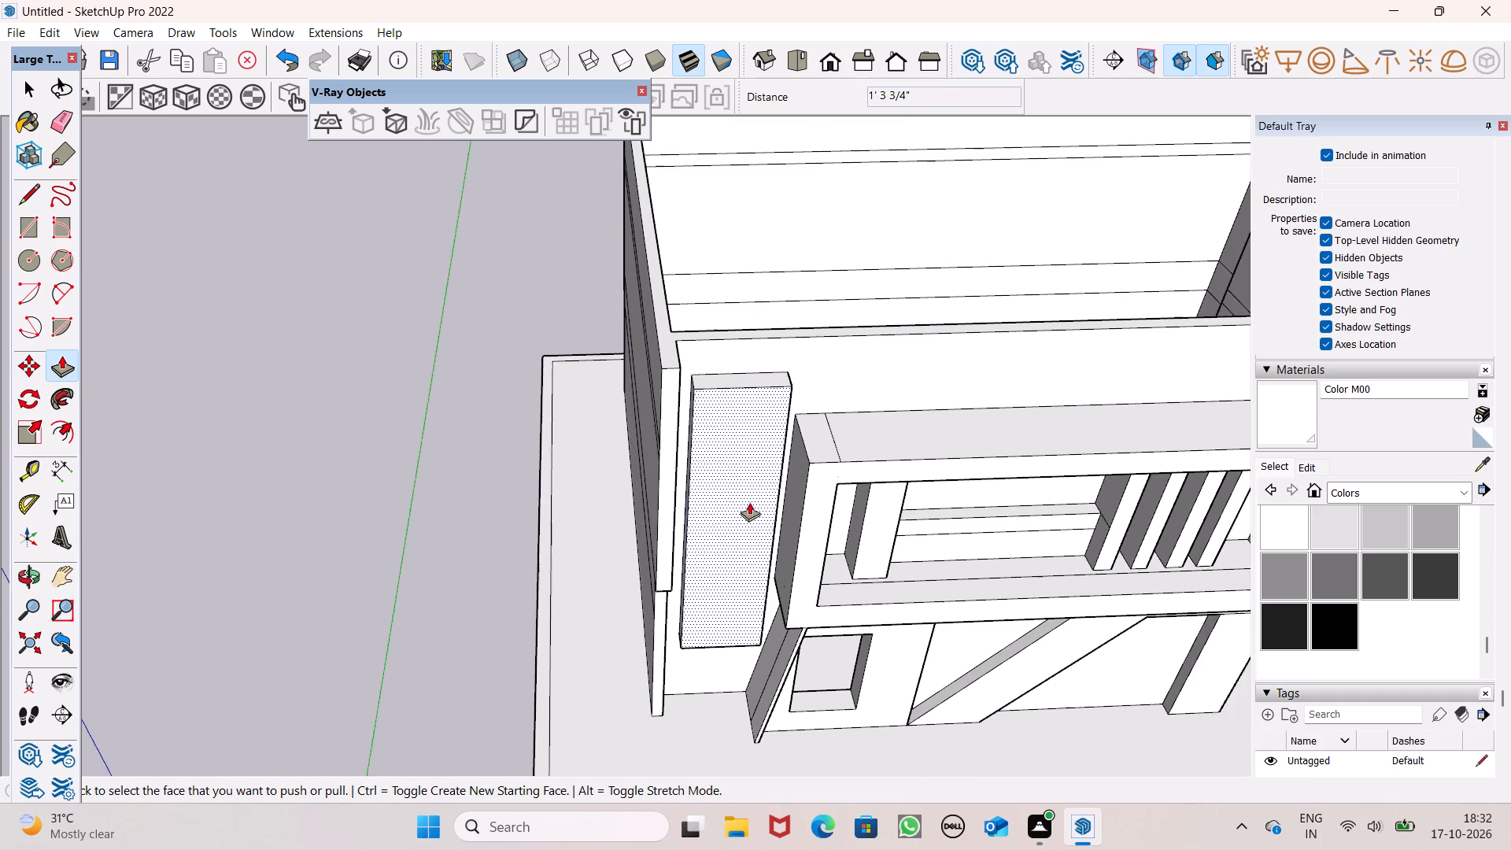
Pull the vertical panel's top face up 2' 2 1/16" to the wall's top level, plus another 4' 2 15/16" above it.
middle_click_drag(766, 540, 530, 608)
scroll(530, 608, "up", 1)
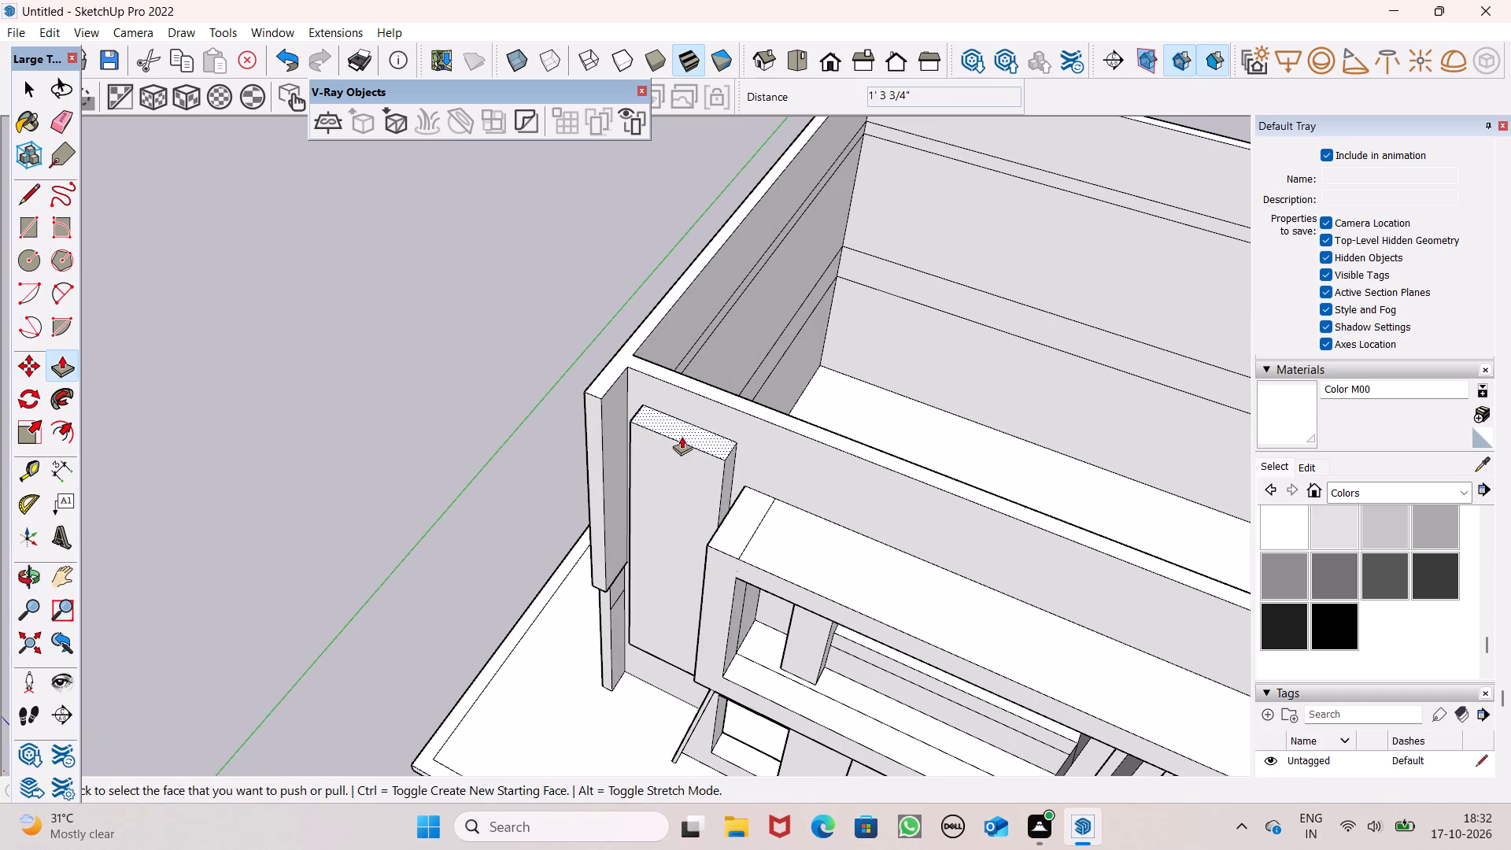
middle_click_drag(715, 401, 704, 434)
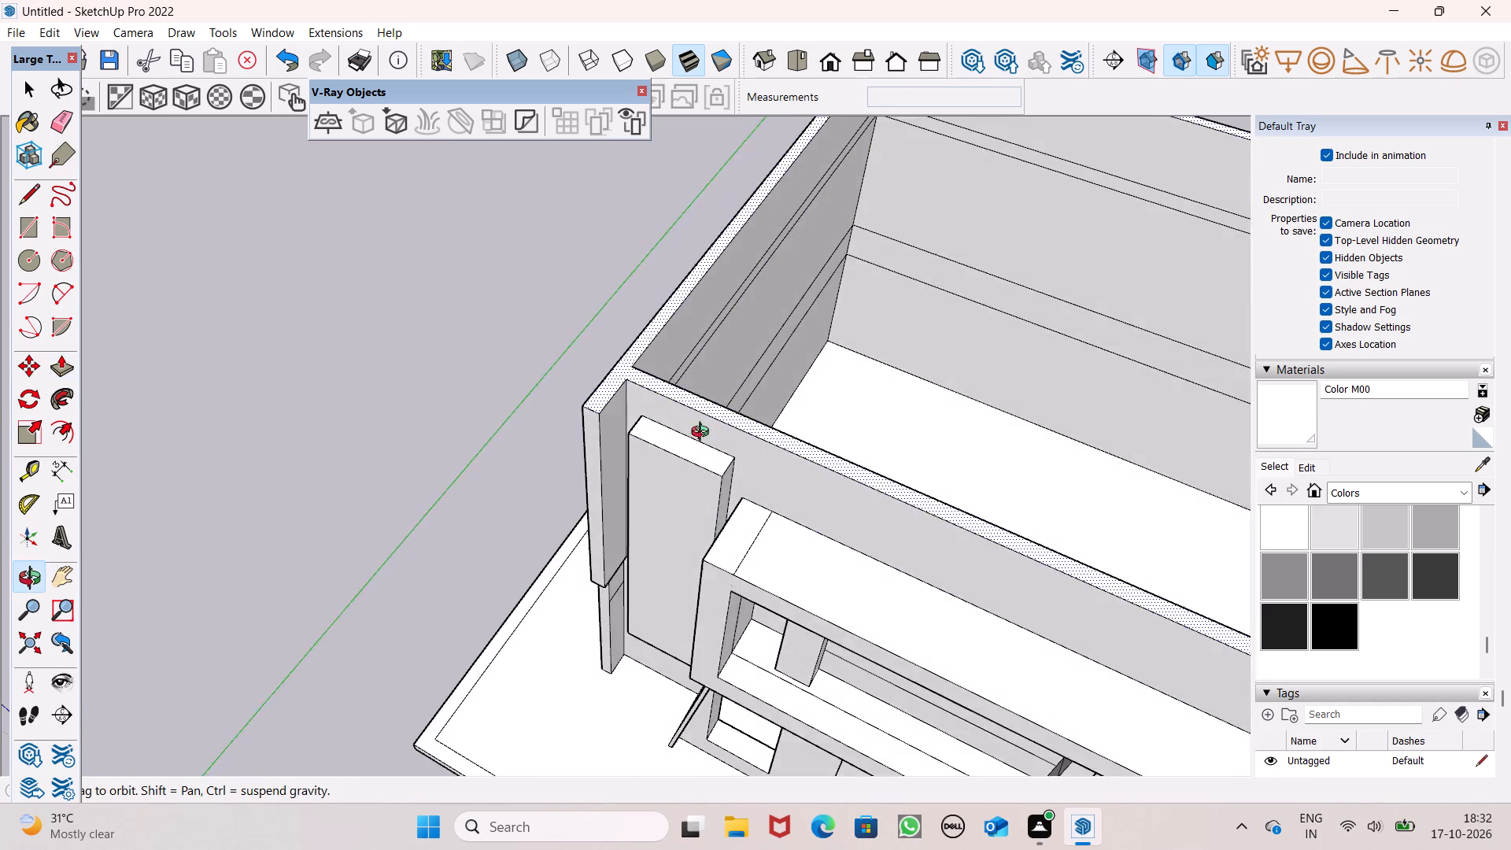
middle_click_drag(704, 434, 600, 447)
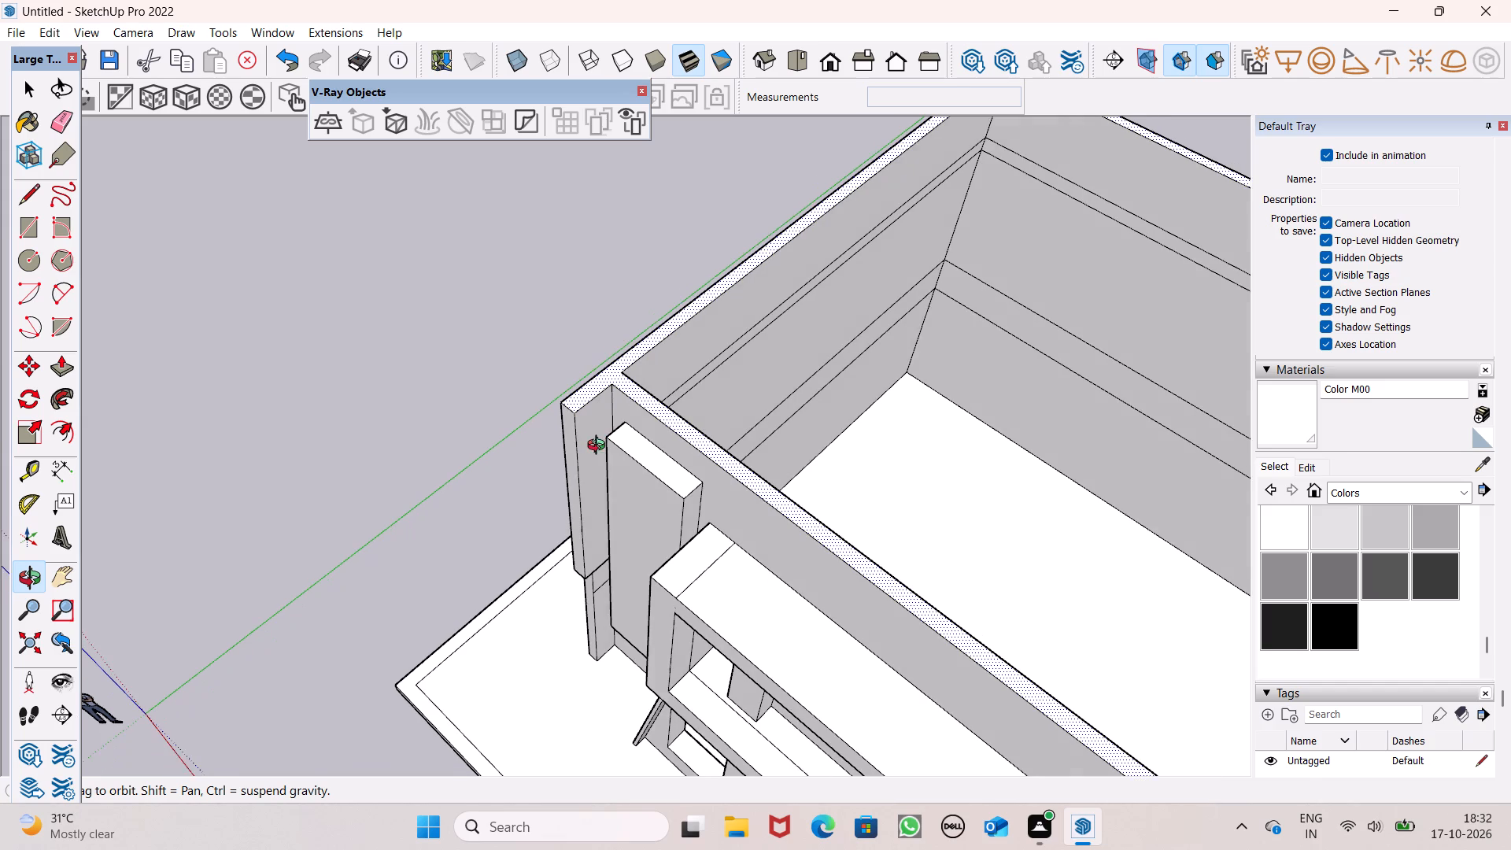
middle_click_drag(600, 447, 599, 447)
left_click_drag(662, 470, 663, 420)
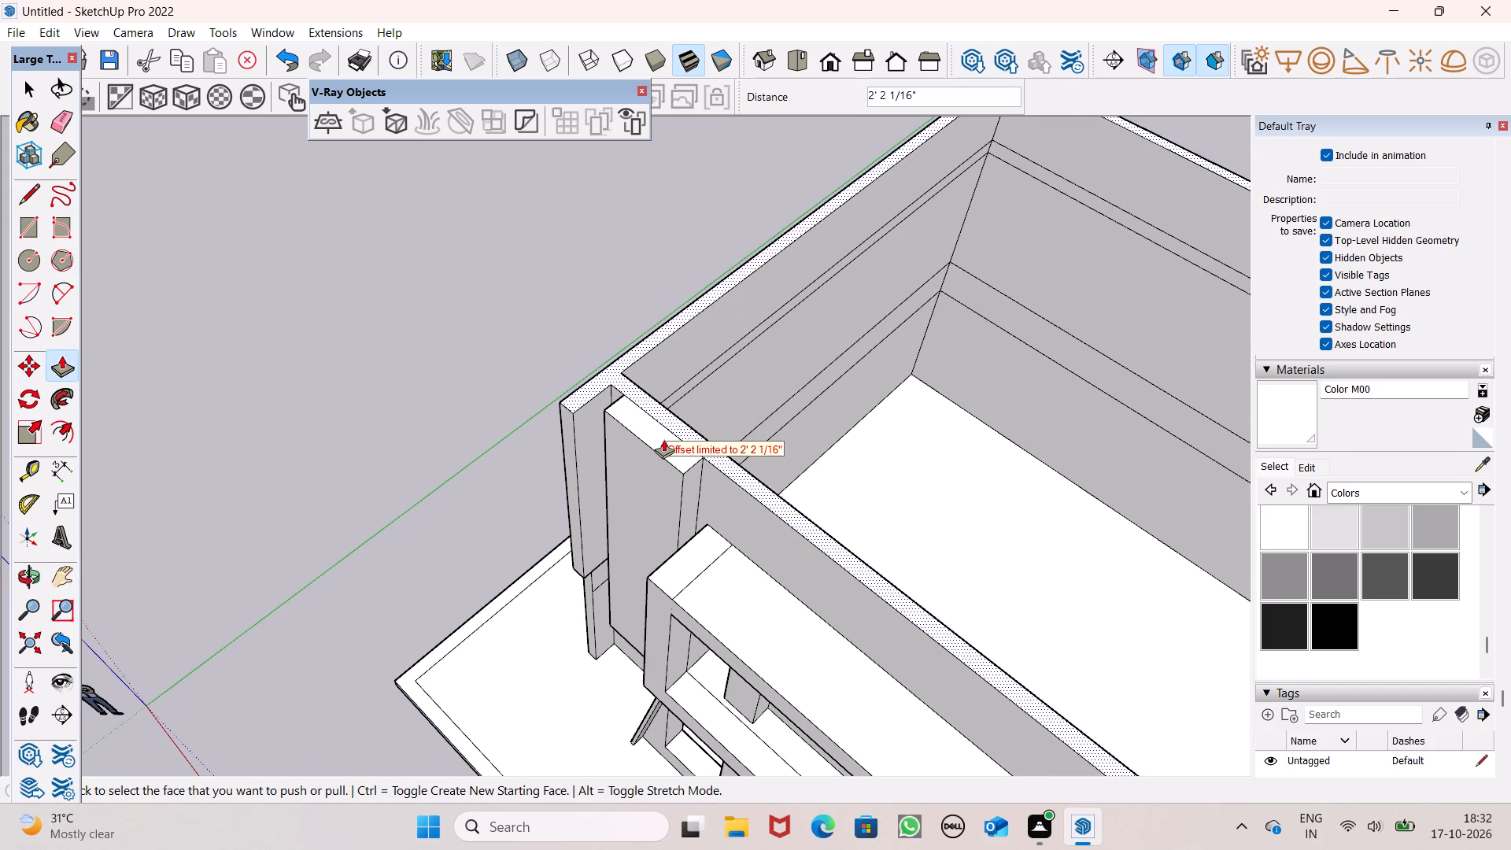
left_click_drag(663, 440, 671, 382)
scroll(702, 460, "down", 3)
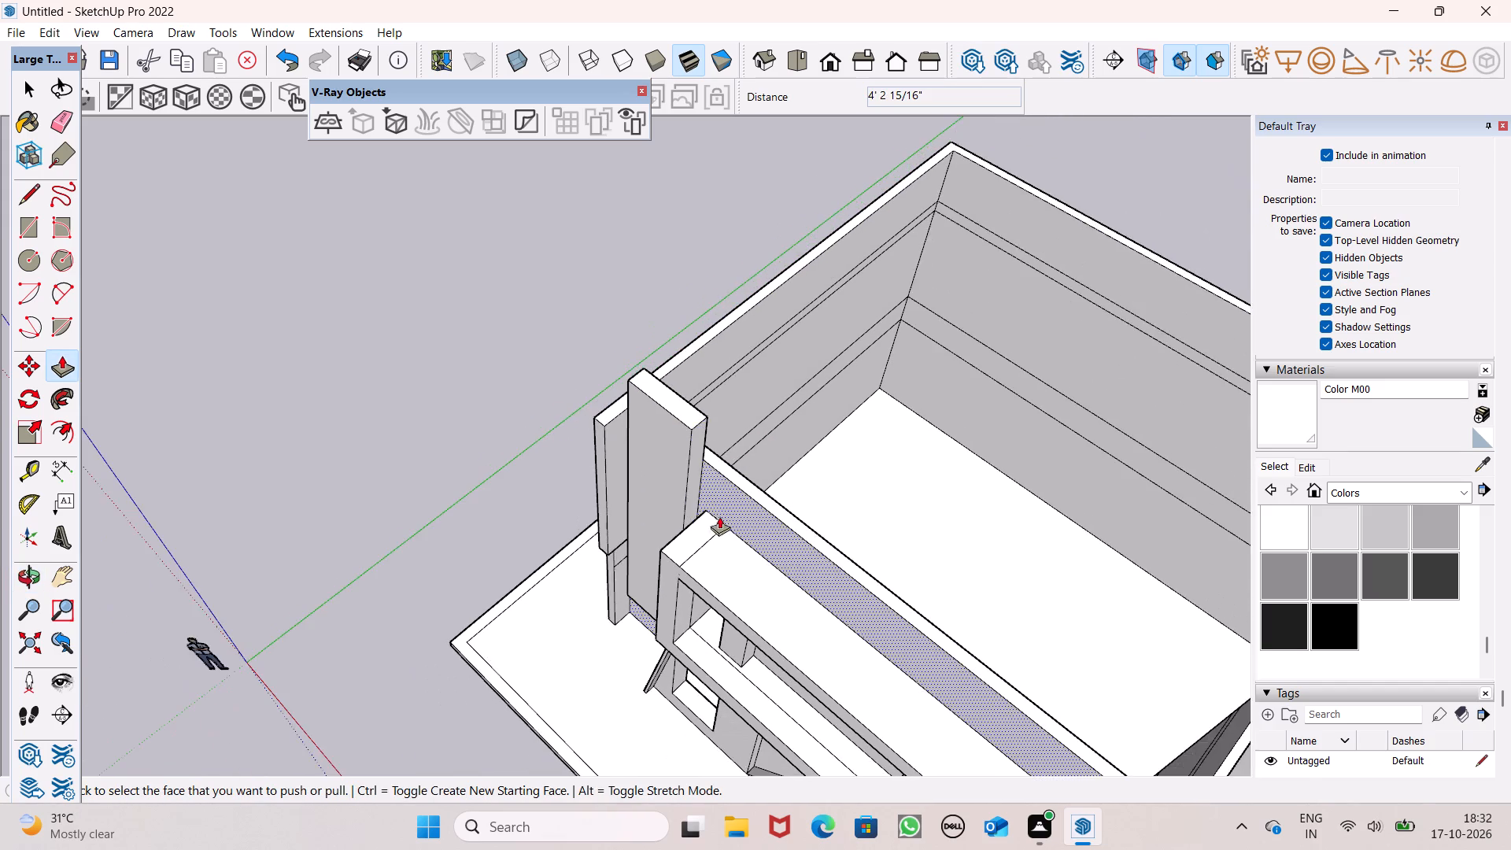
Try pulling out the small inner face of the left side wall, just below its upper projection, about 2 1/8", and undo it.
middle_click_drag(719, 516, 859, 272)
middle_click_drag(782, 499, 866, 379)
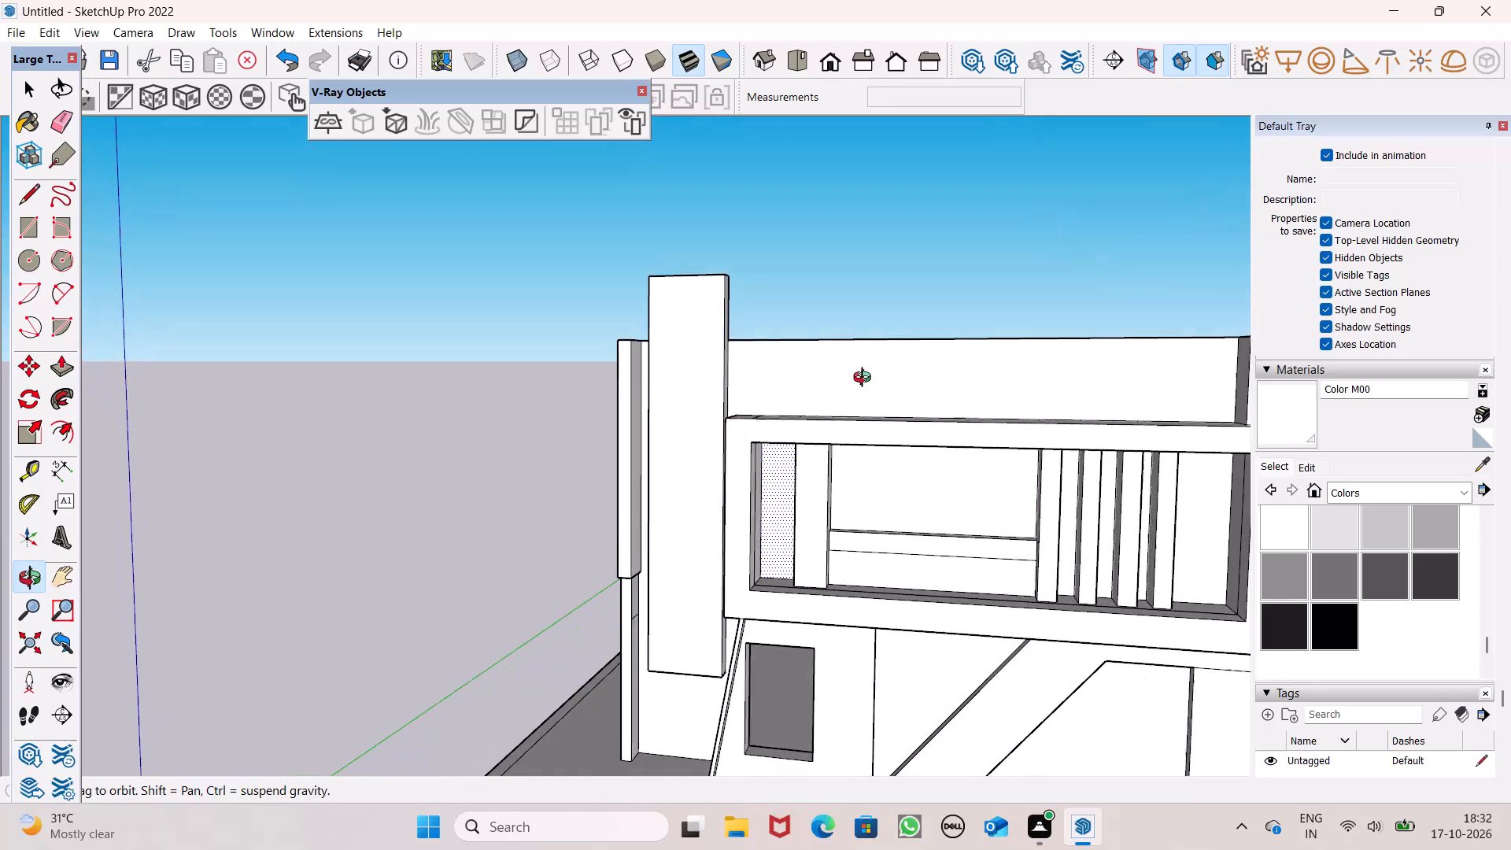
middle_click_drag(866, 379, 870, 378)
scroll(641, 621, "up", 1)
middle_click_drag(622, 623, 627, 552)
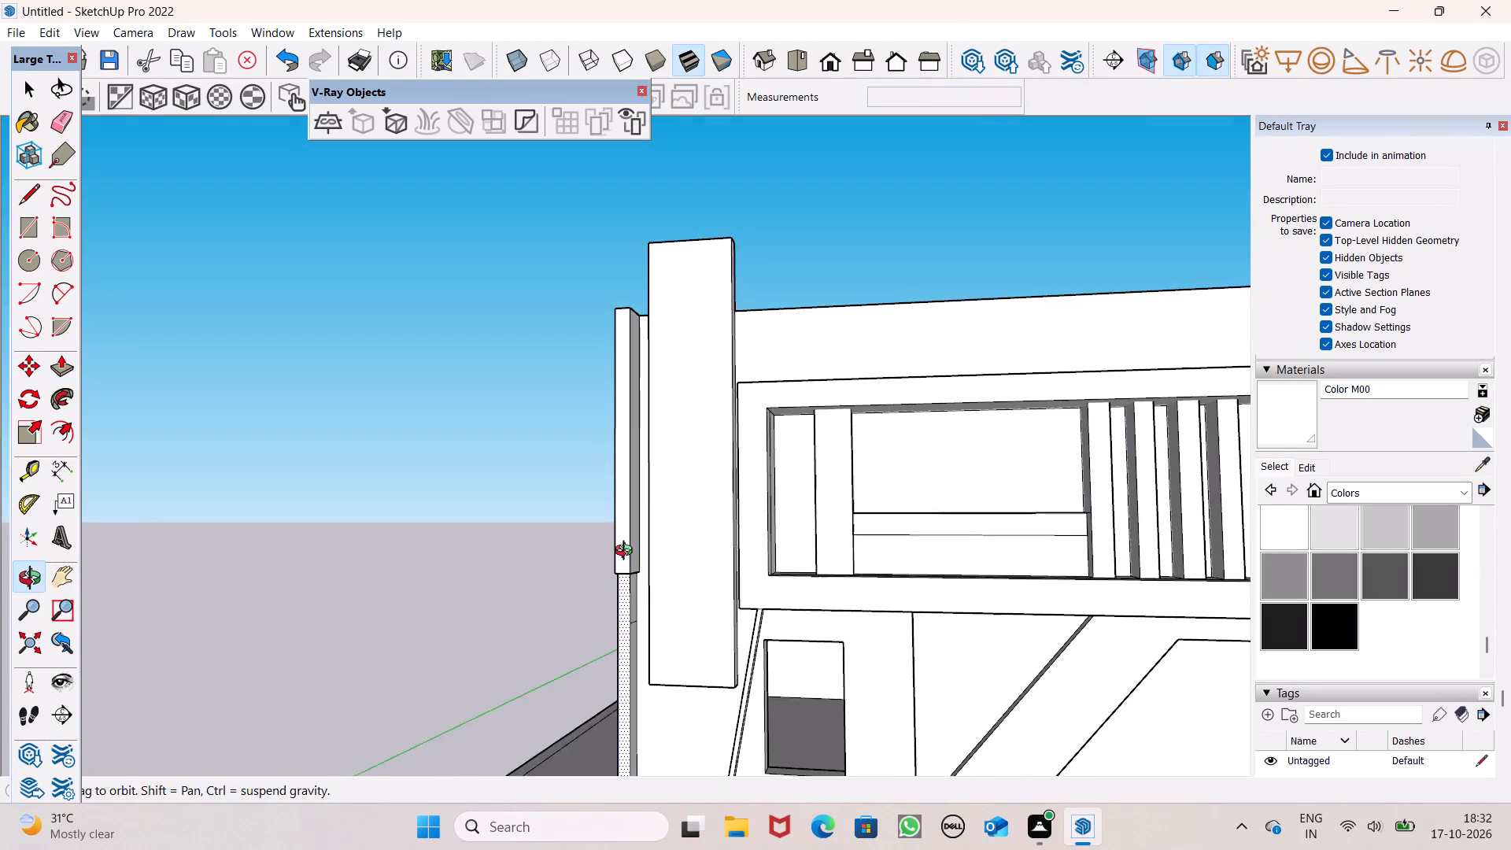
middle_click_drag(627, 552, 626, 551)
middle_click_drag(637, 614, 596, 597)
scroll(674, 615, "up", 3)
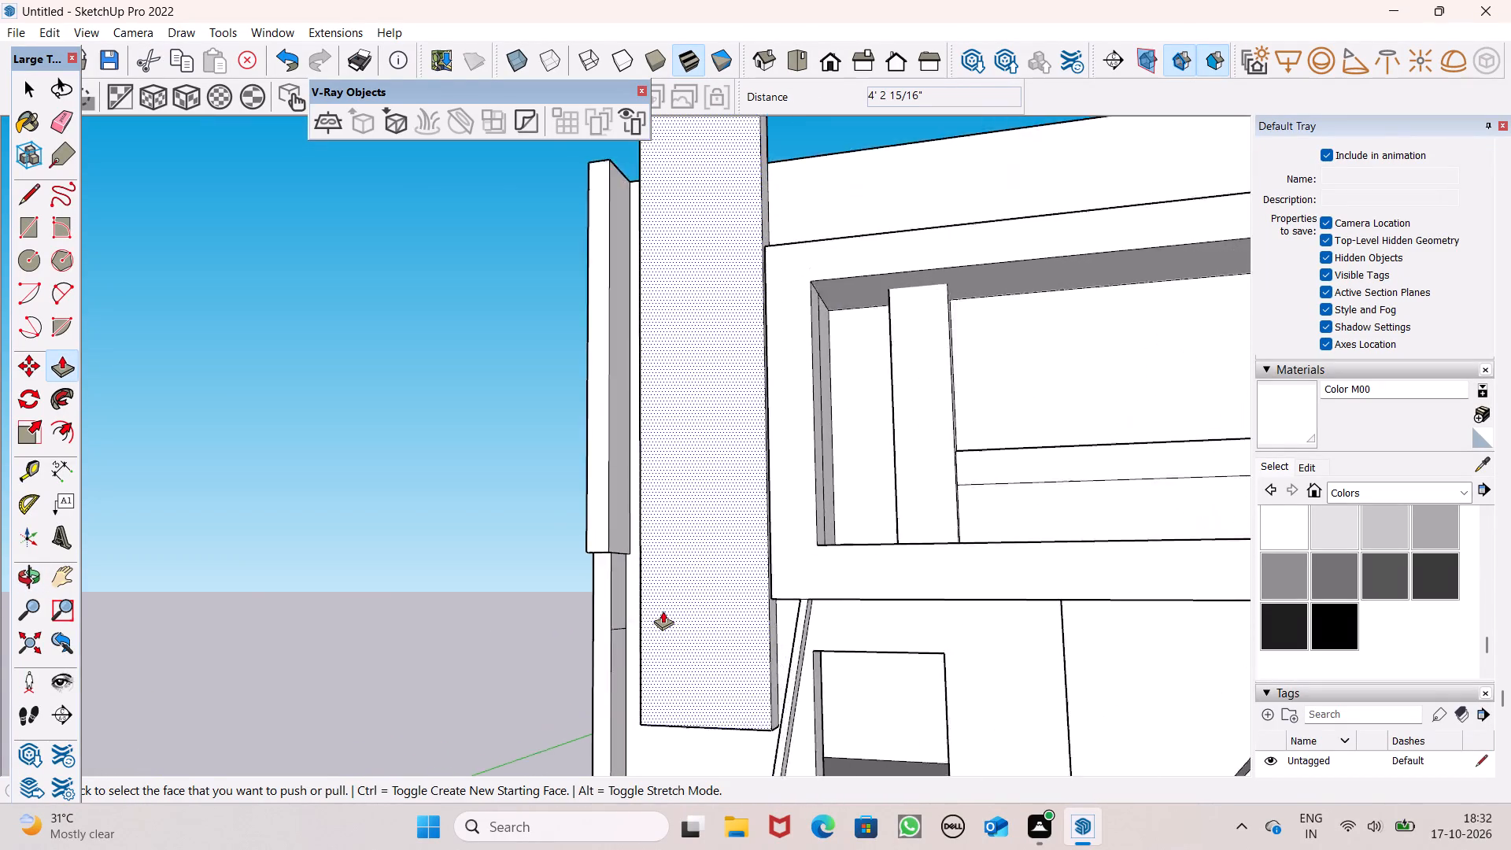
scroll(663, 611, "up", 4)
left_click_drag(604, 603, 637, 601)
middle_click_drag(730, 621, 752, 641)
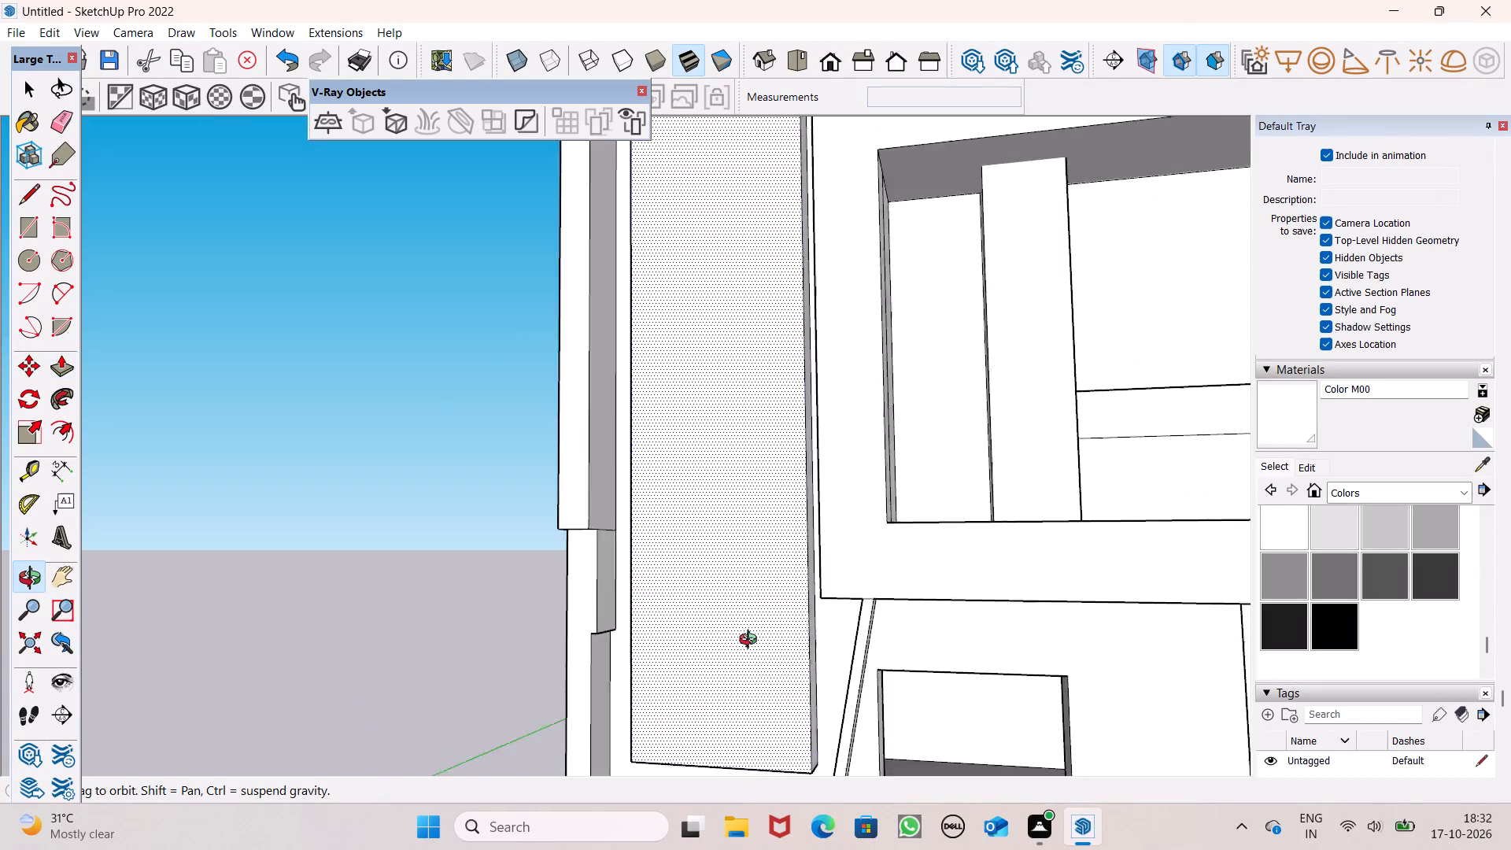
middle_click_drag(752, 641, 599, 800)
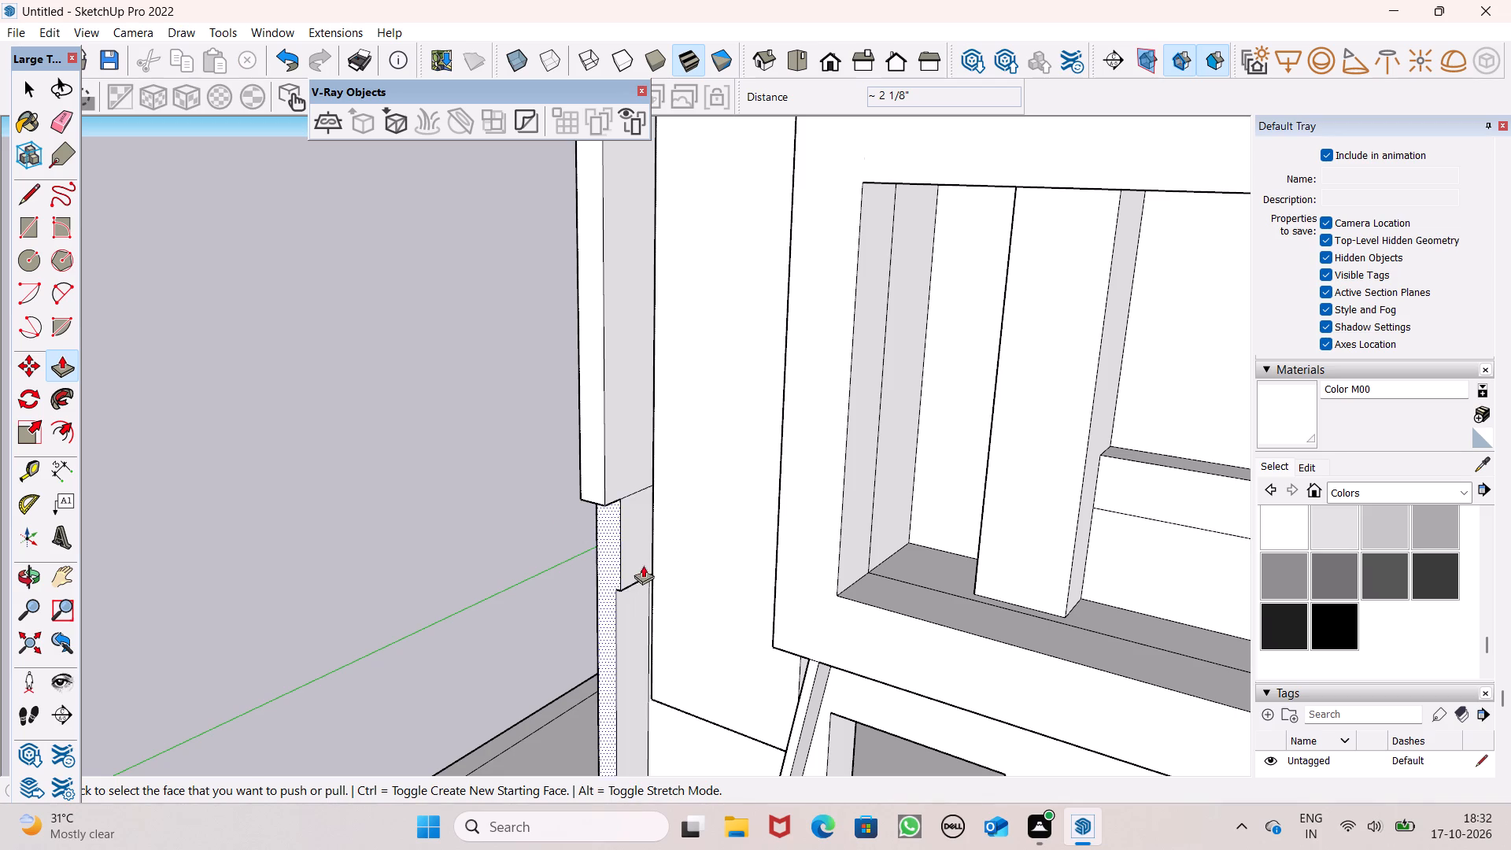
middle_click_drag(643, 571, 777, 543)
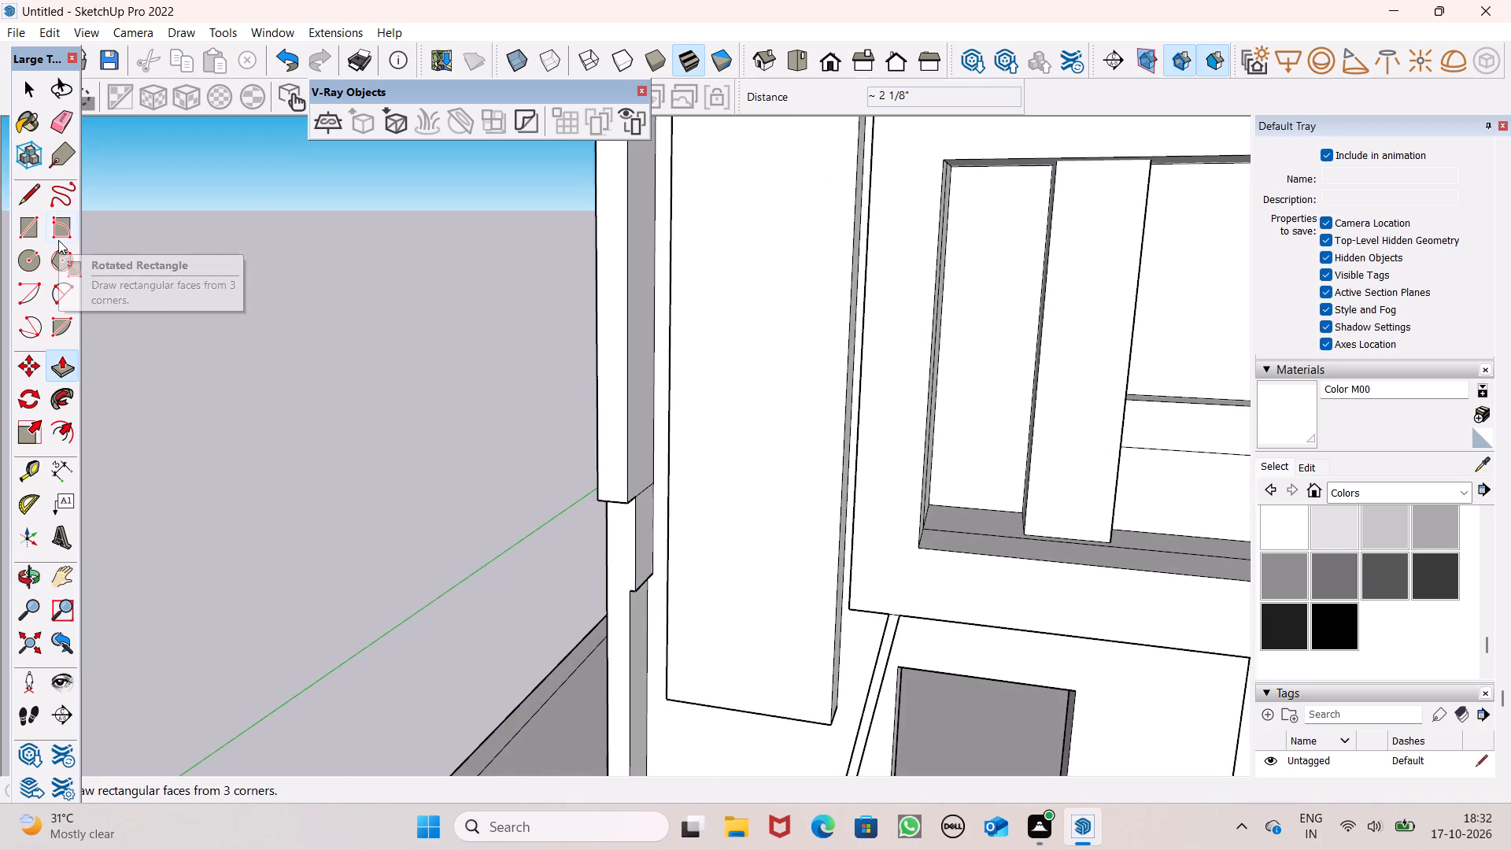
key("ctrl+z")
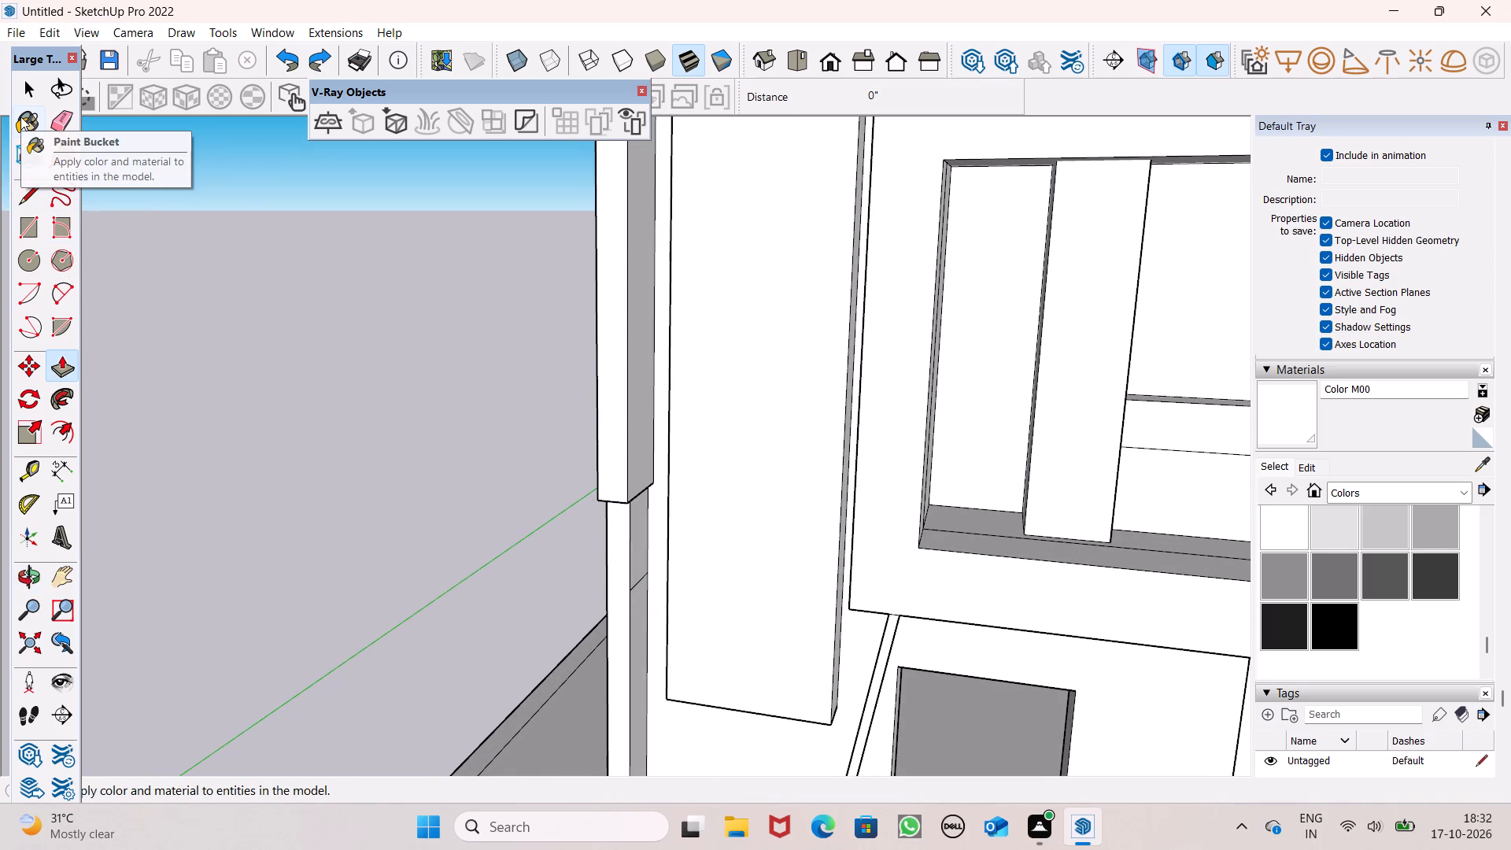
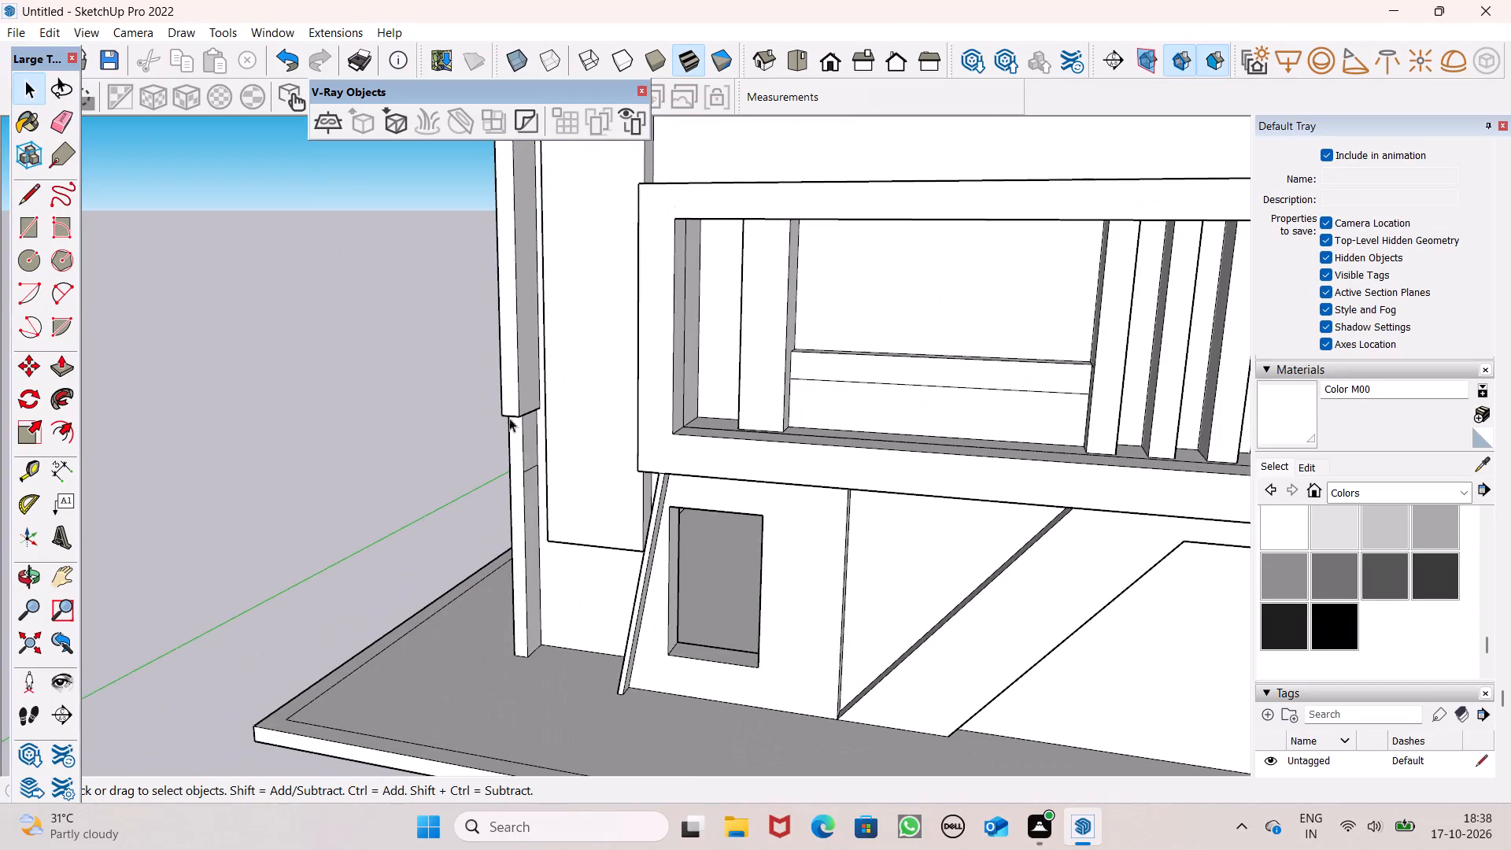
Examine the house front and the stepped left side wall next to the tall vertical panel.
middle_click_drag(536, 443, 674, 614)
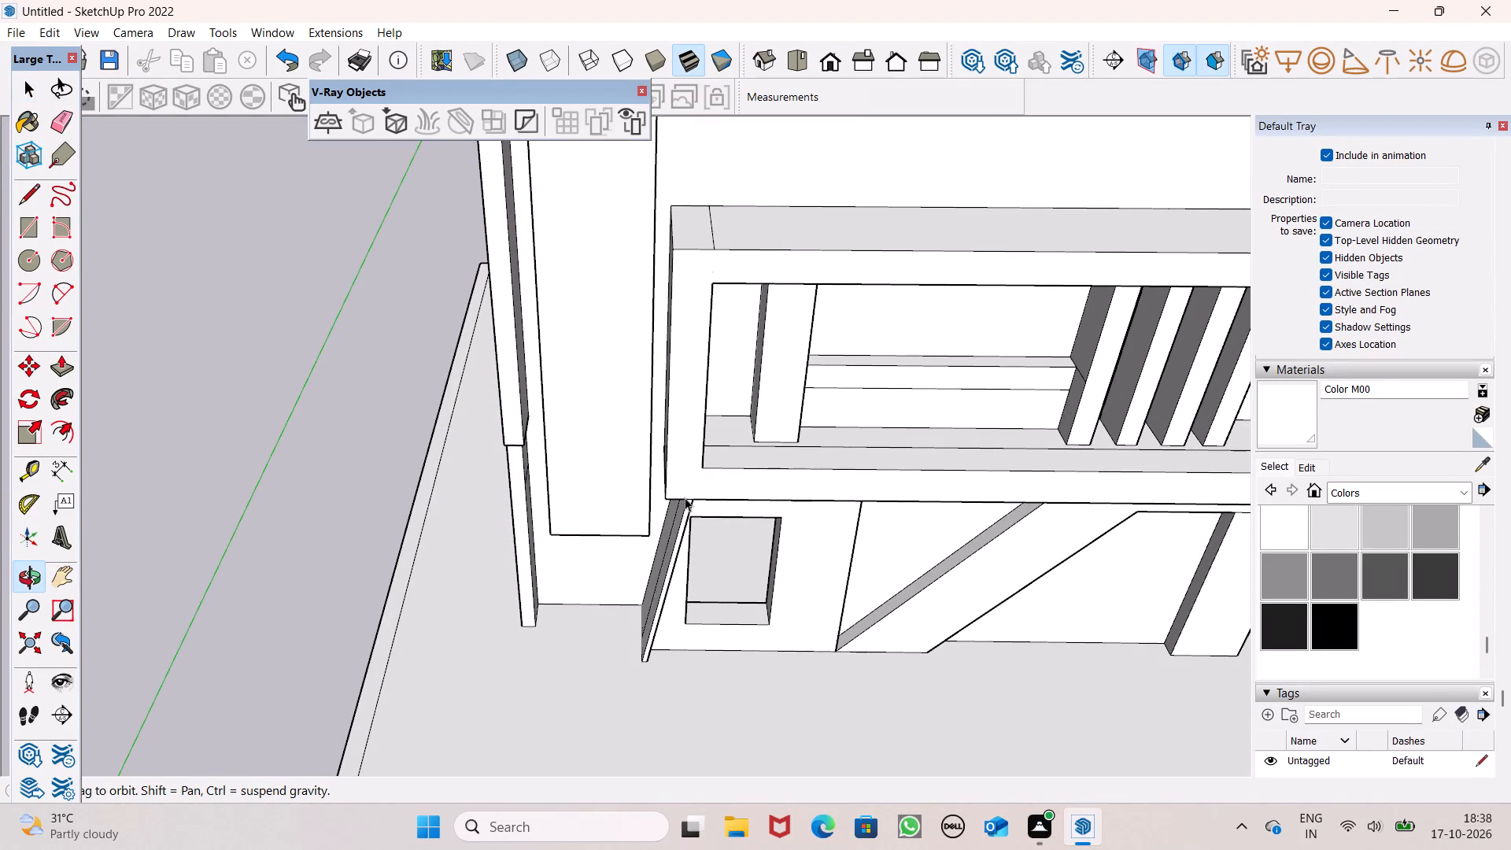
scroll(687, 504, "down", 1)
middle_click_drag(707, 520, 698, 649)
scroll(615, 495, "down", 5)
middle_click_drag(609, 502, 516, 391)
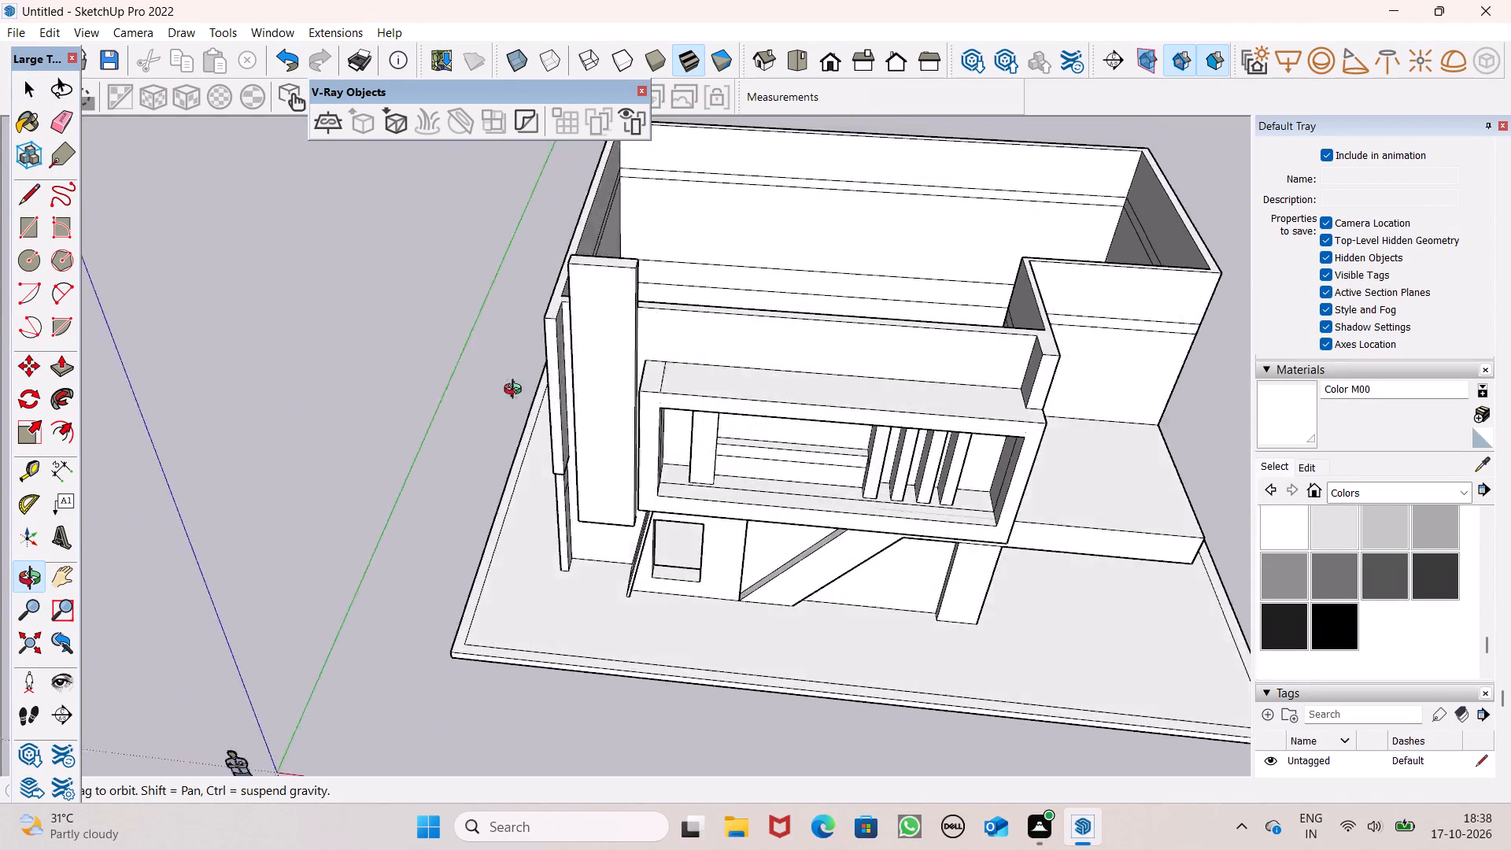
middle_click_drag(516, 391, 601, 198)
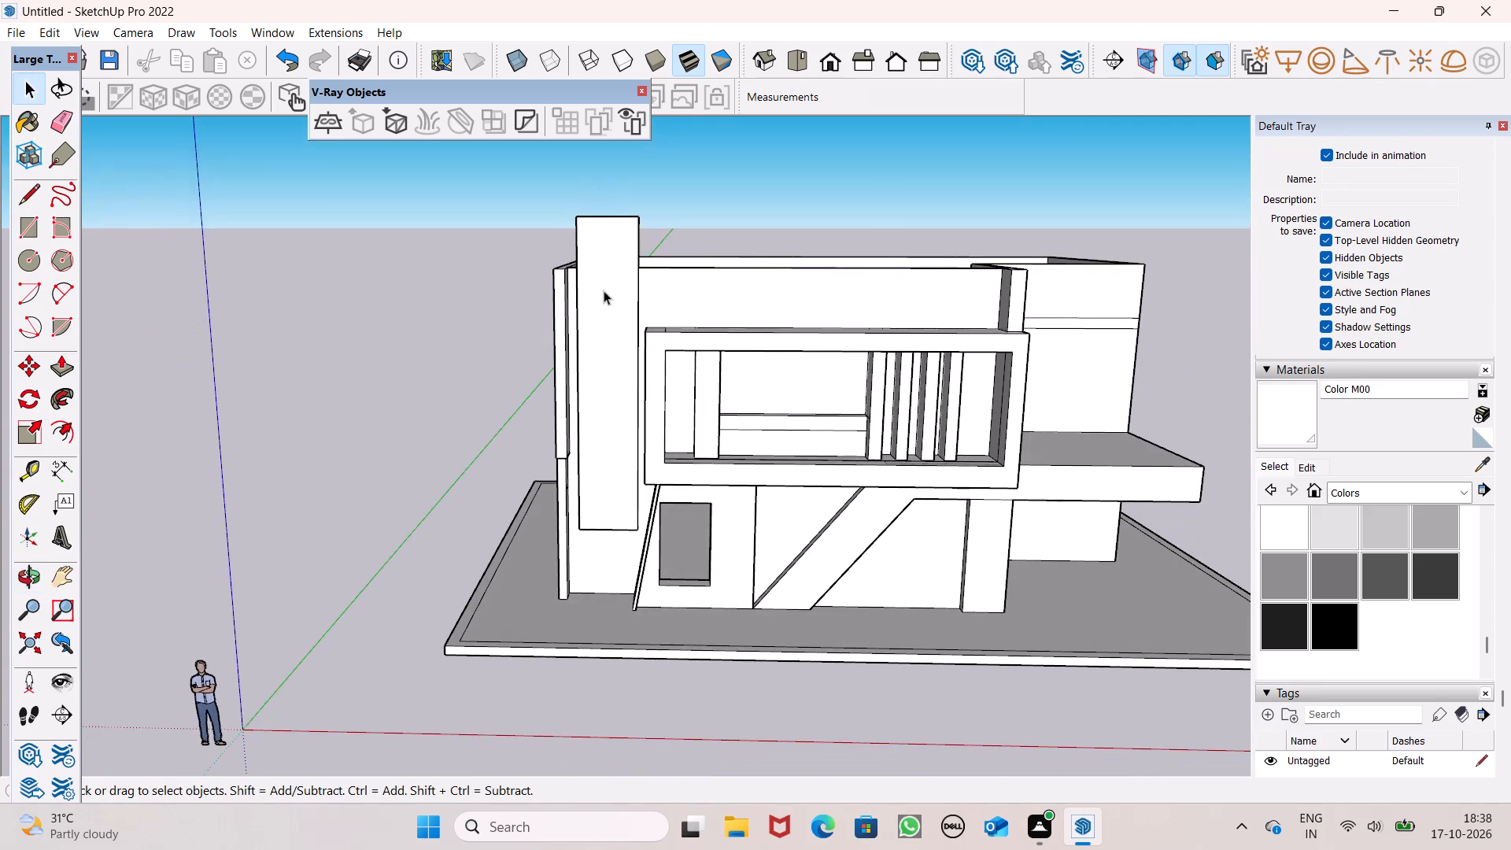
scroll(583, 385, "up", 1)
scroll(616, 569, "up", 1)
middle_click_drag(619, 569, 588, 481)
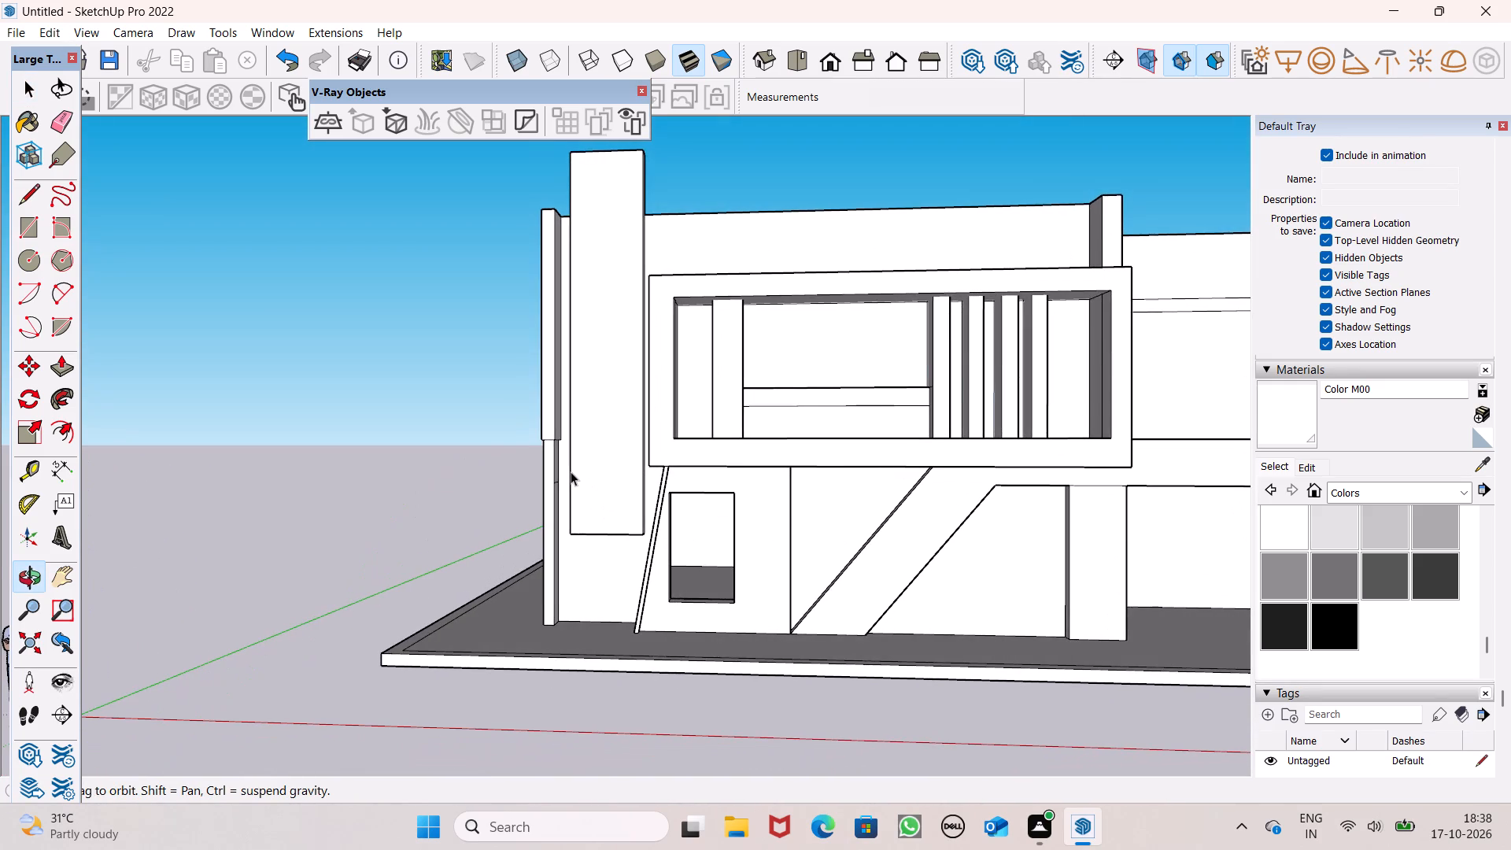
scroll(571, 471, "up", 7)
middle_click_drag(564, 471, 567, 386)
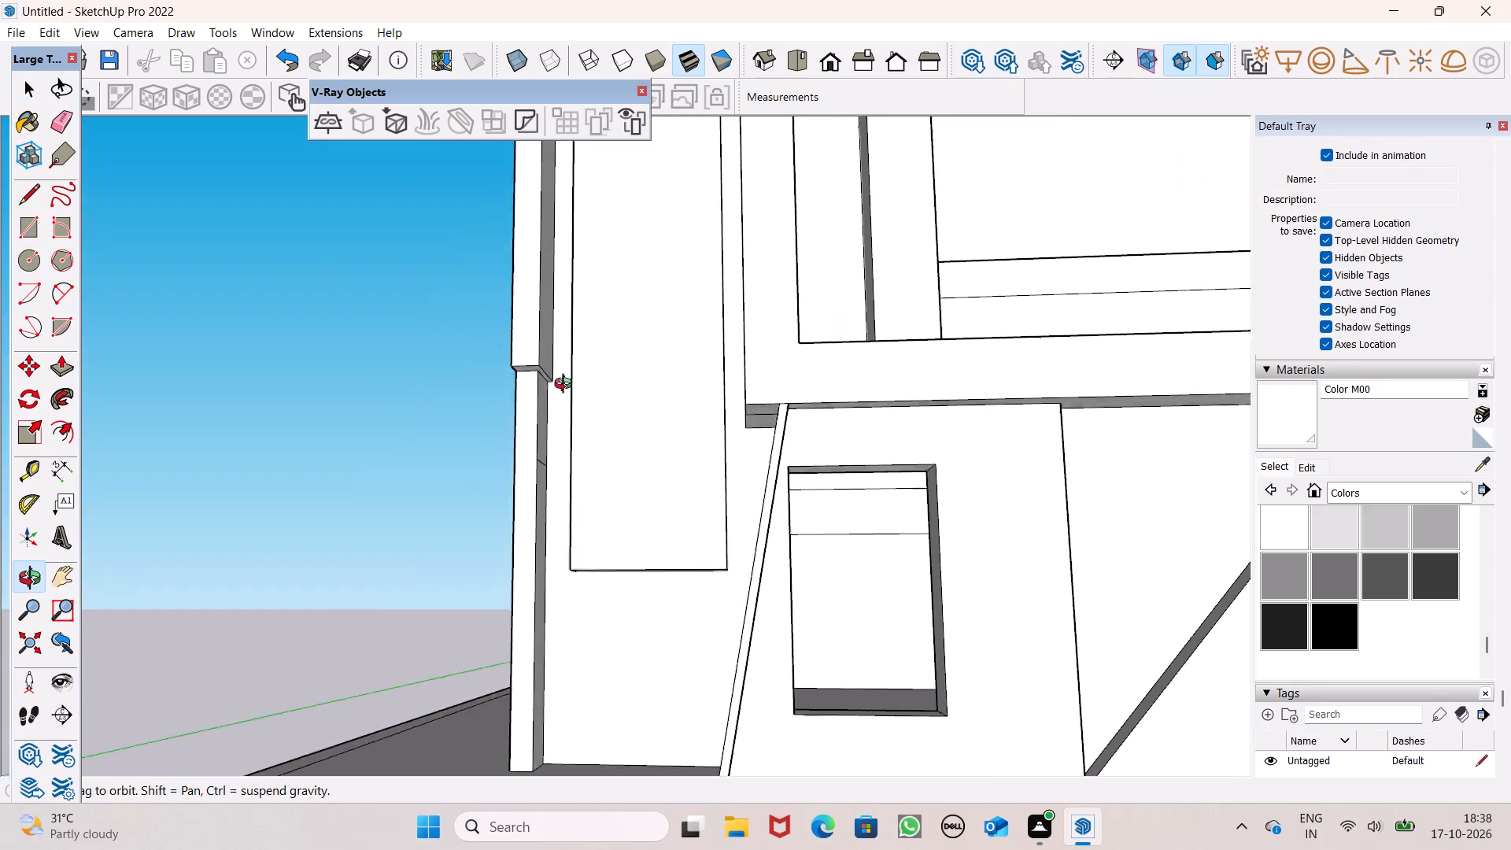
middle_click_drag(567, 386, 582, 320)
middle_click_drag(523, 357, 728, 492)
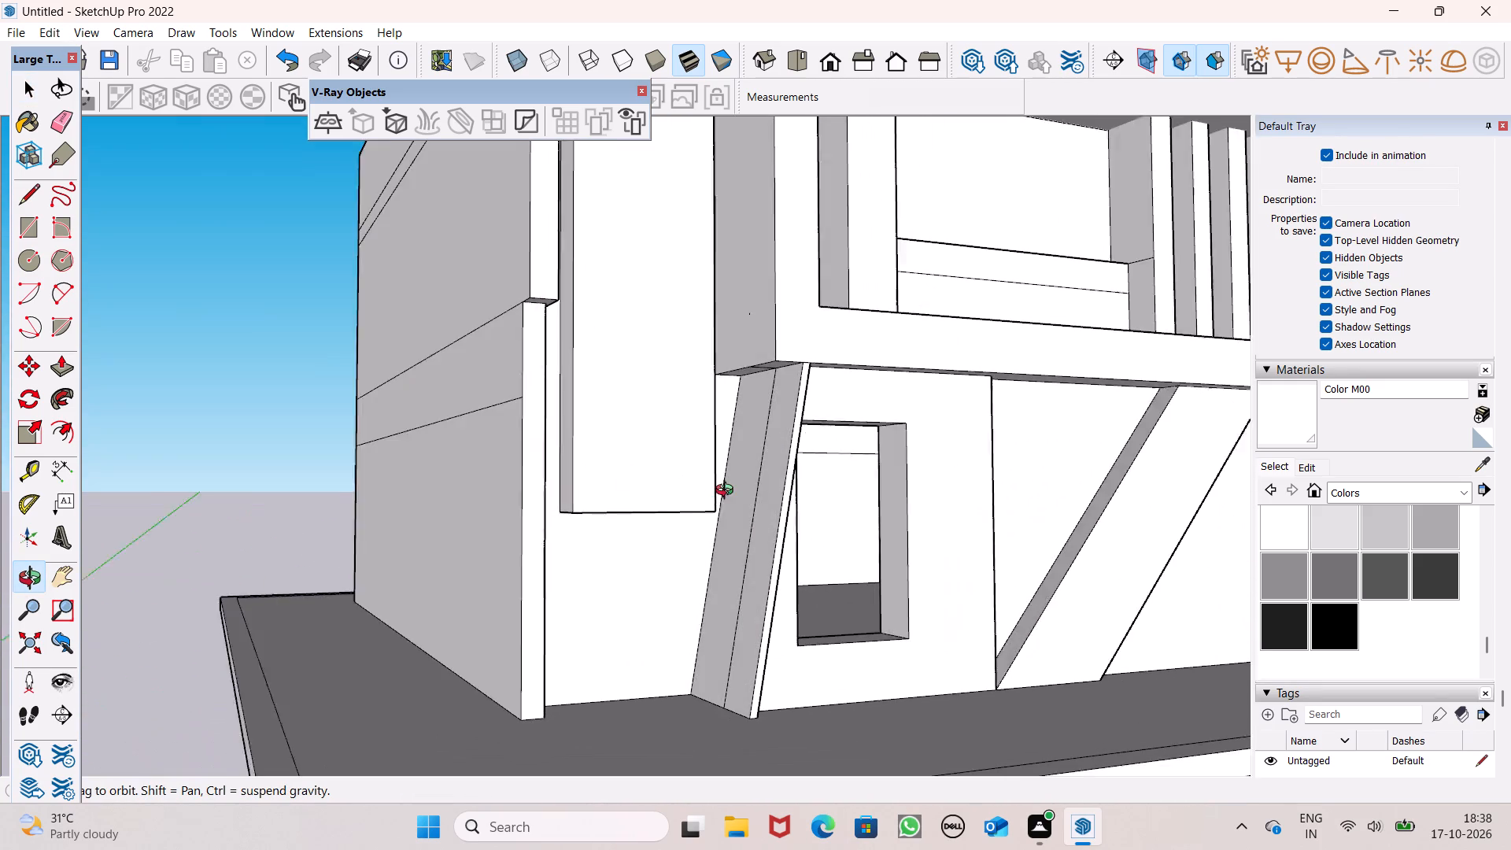
middle_click_drag(728, 492, 458, 597)
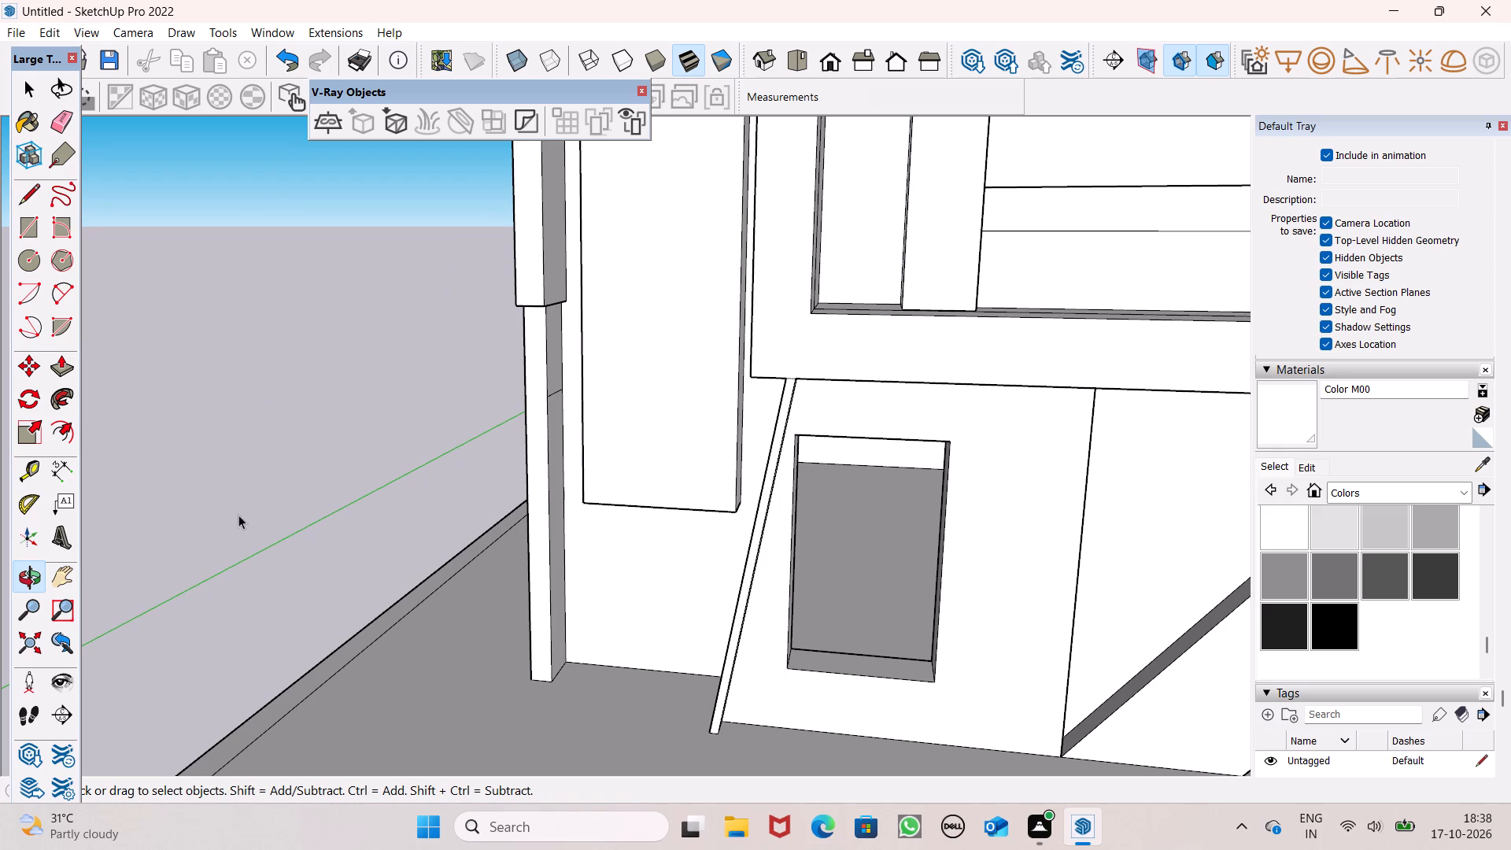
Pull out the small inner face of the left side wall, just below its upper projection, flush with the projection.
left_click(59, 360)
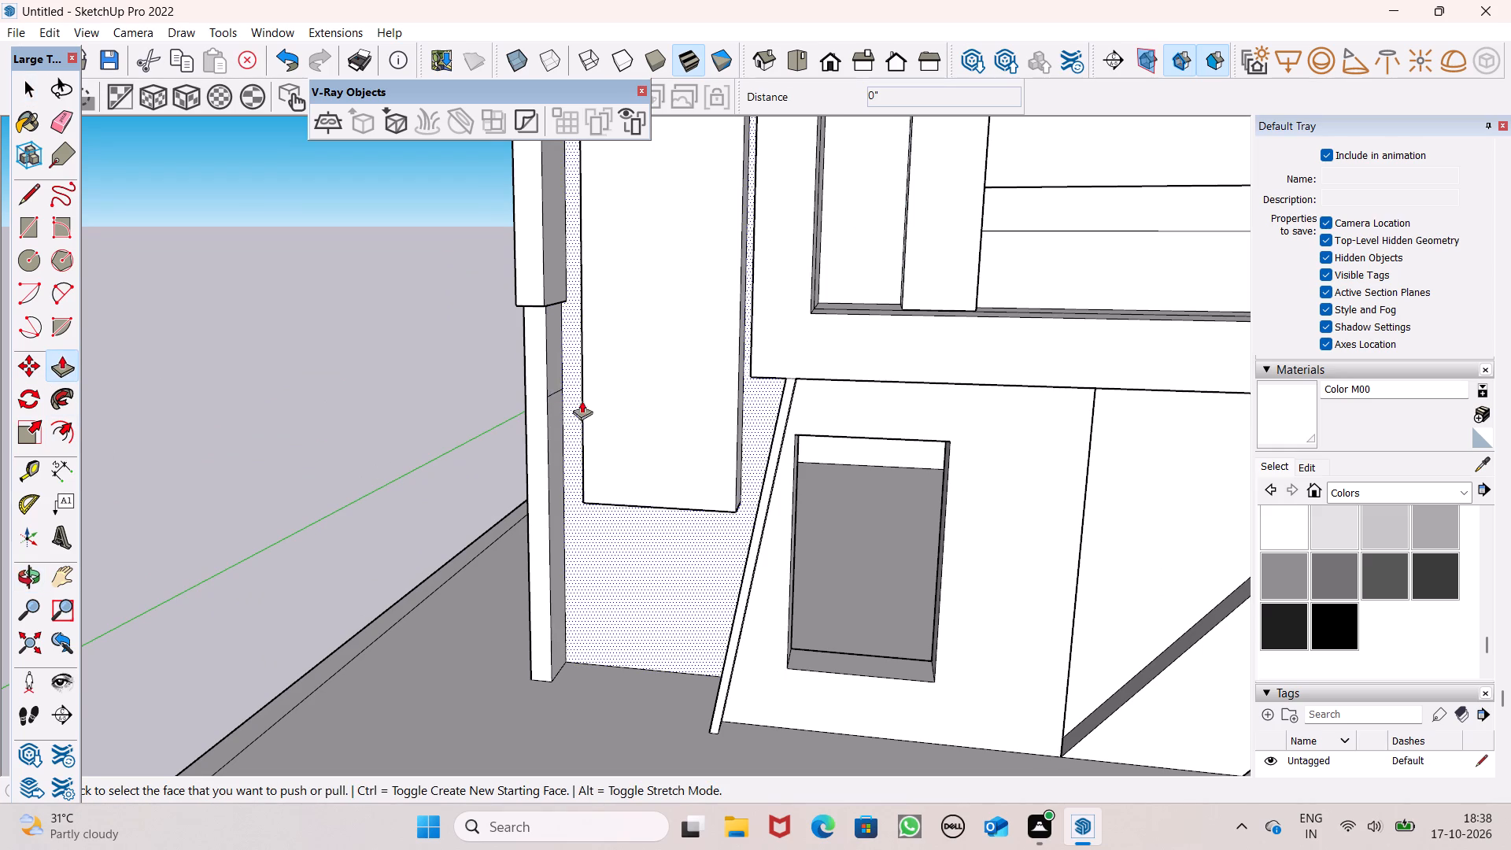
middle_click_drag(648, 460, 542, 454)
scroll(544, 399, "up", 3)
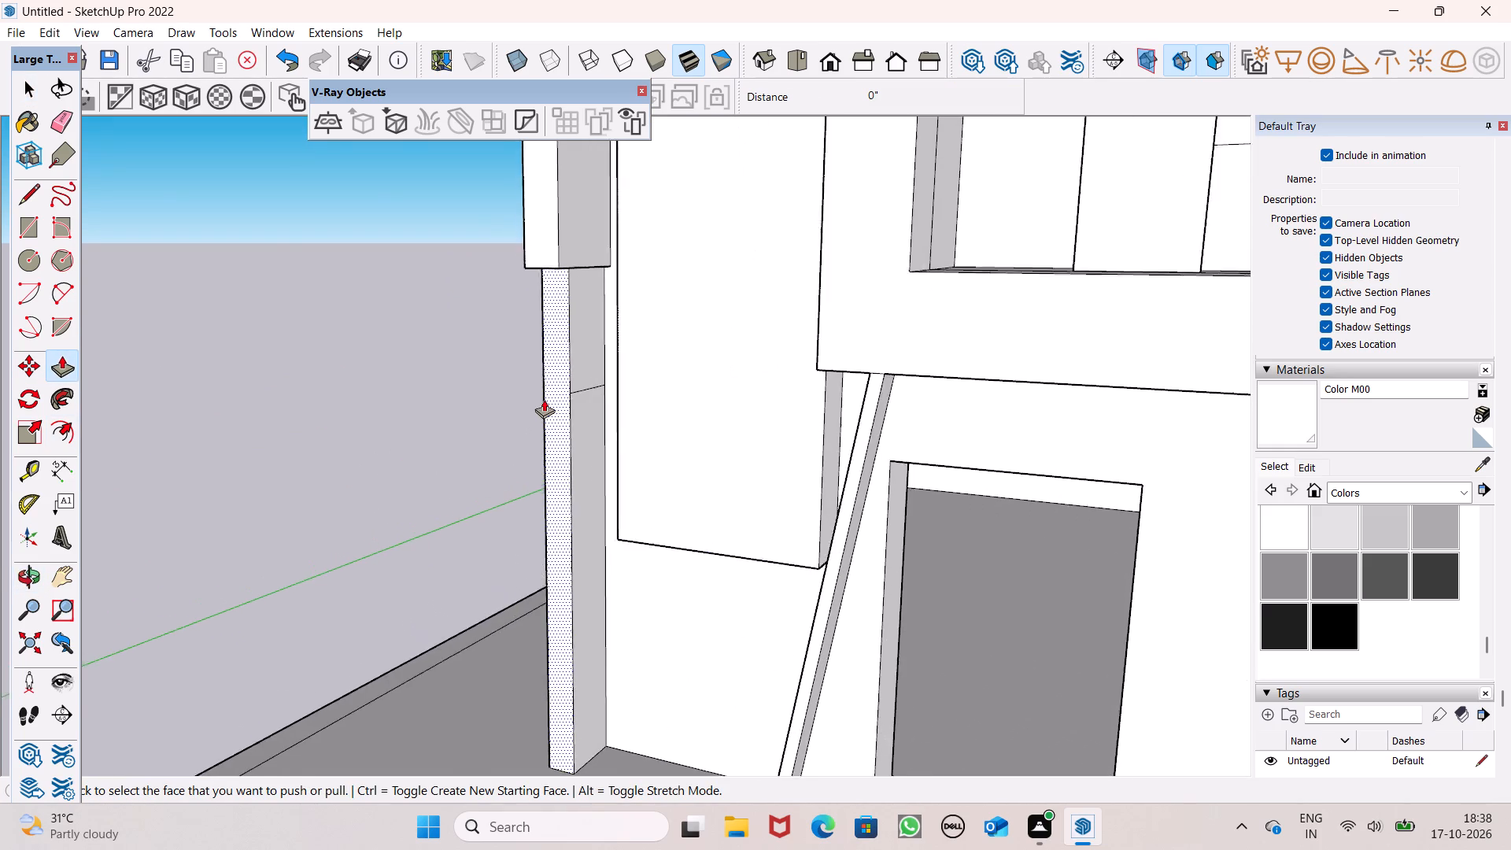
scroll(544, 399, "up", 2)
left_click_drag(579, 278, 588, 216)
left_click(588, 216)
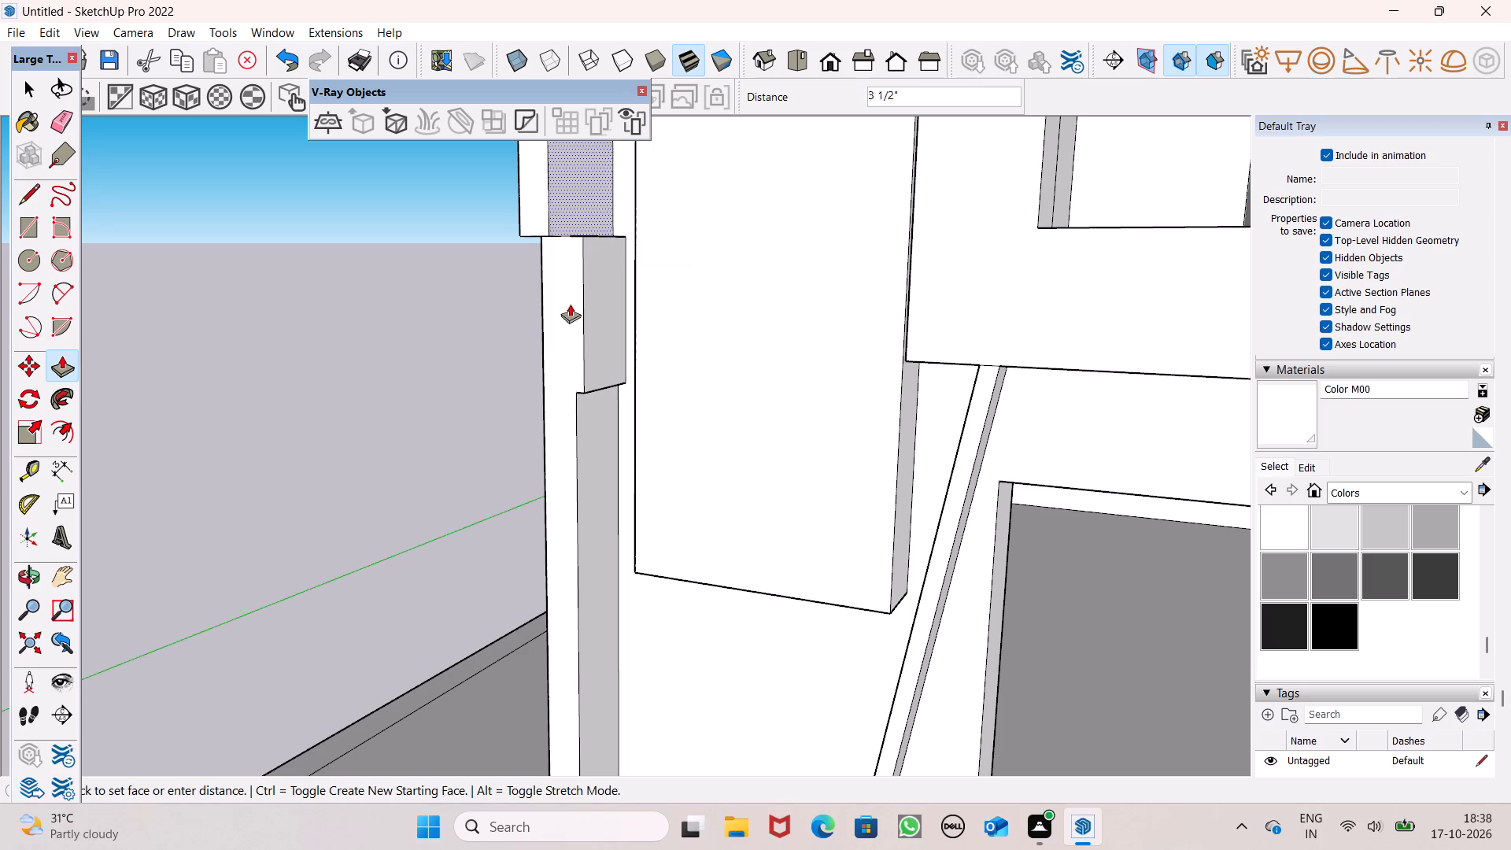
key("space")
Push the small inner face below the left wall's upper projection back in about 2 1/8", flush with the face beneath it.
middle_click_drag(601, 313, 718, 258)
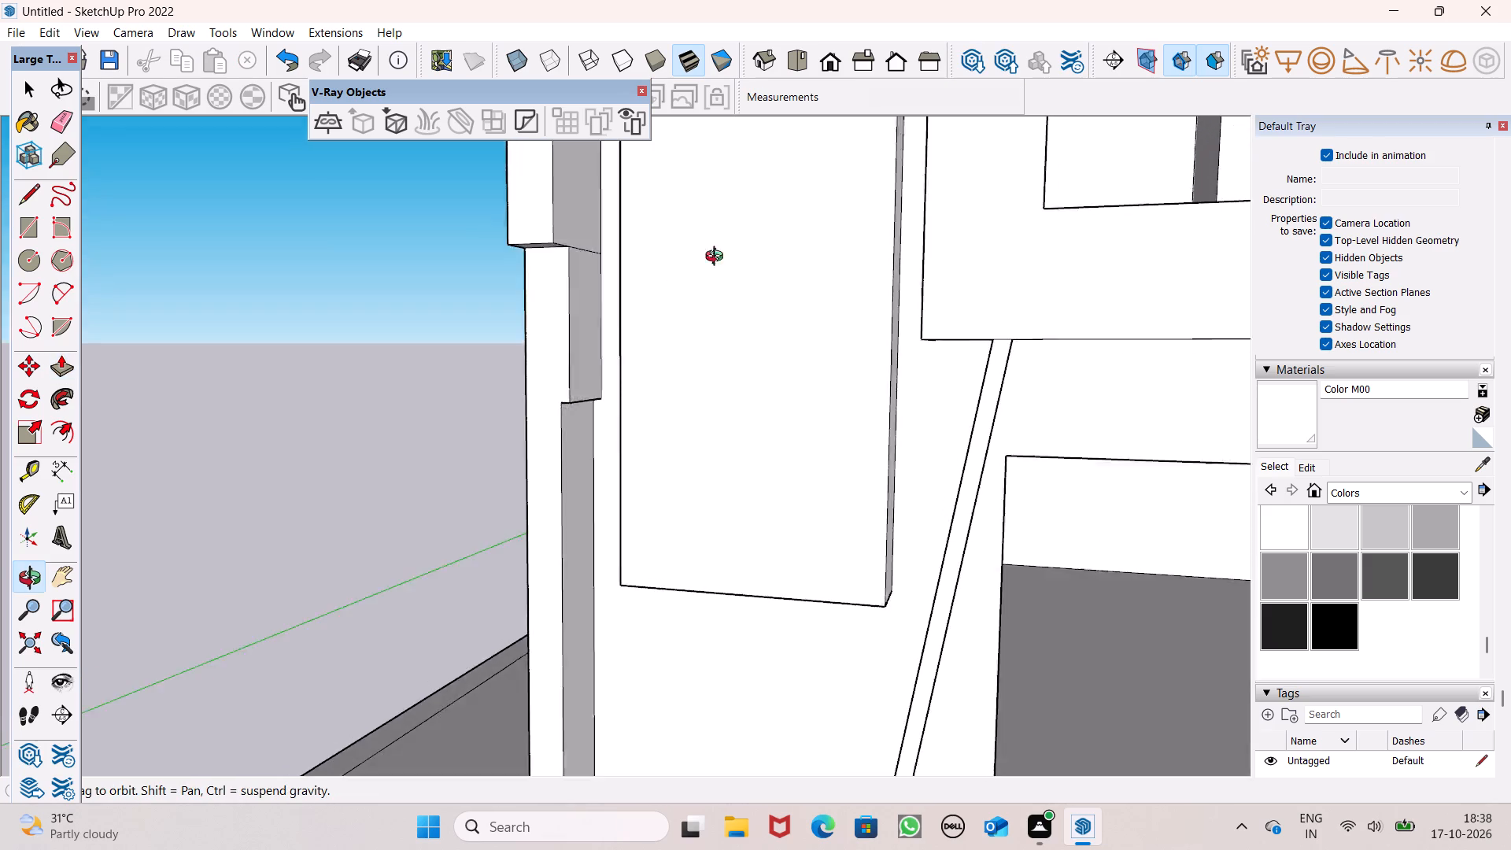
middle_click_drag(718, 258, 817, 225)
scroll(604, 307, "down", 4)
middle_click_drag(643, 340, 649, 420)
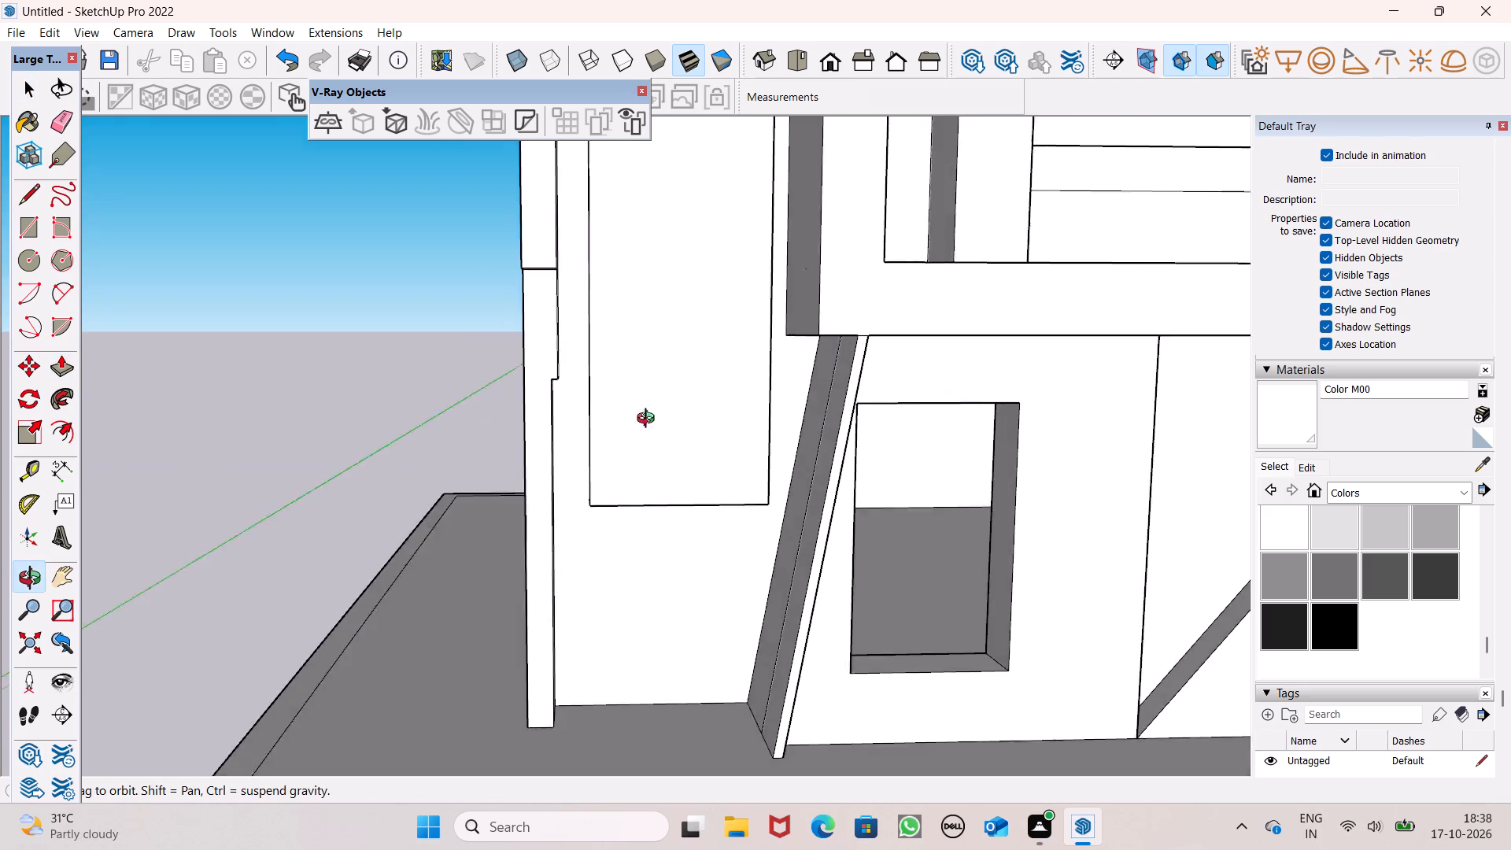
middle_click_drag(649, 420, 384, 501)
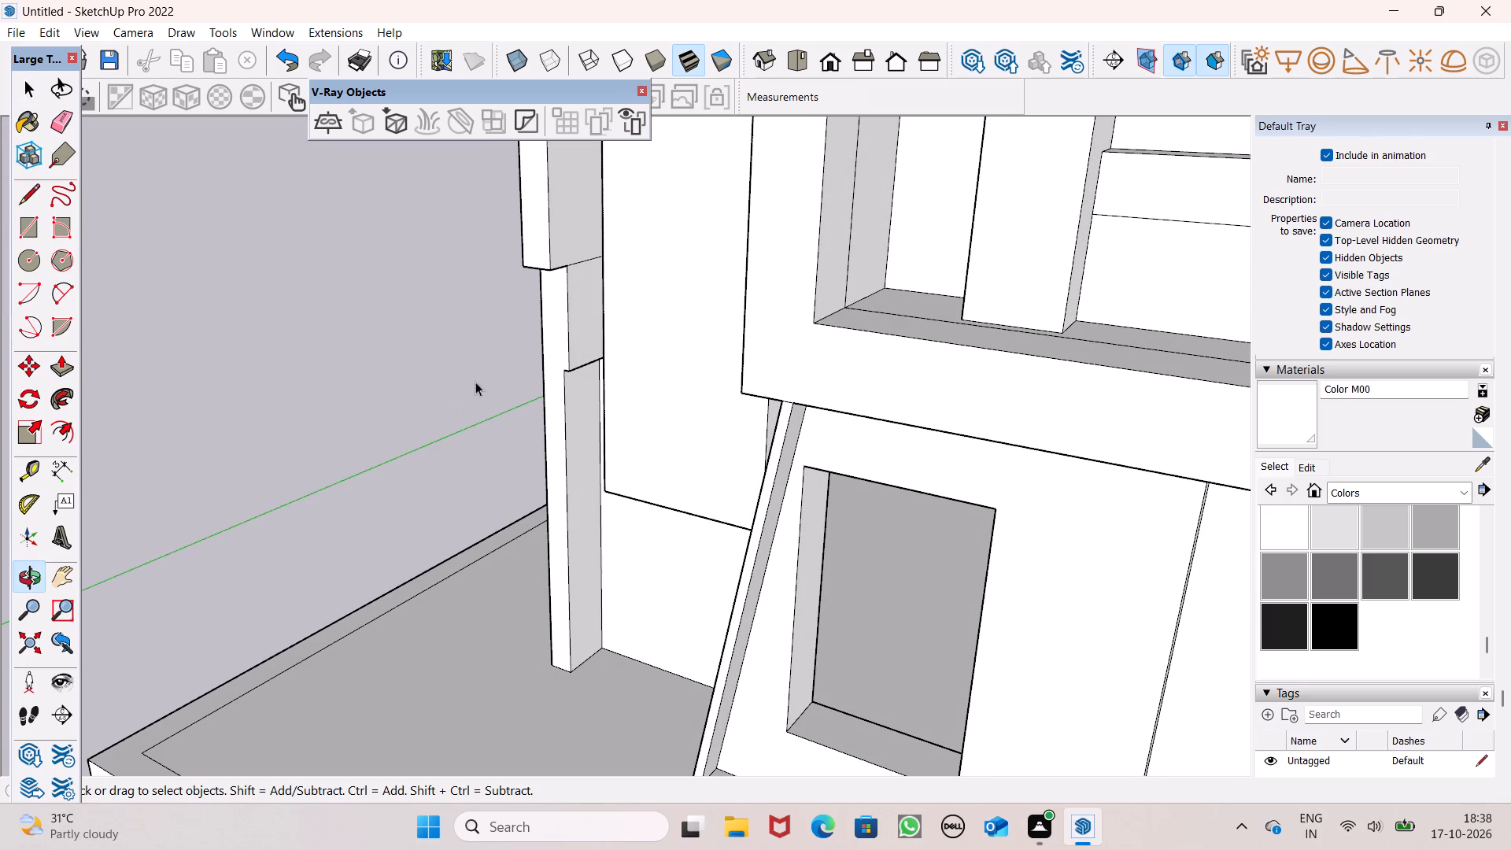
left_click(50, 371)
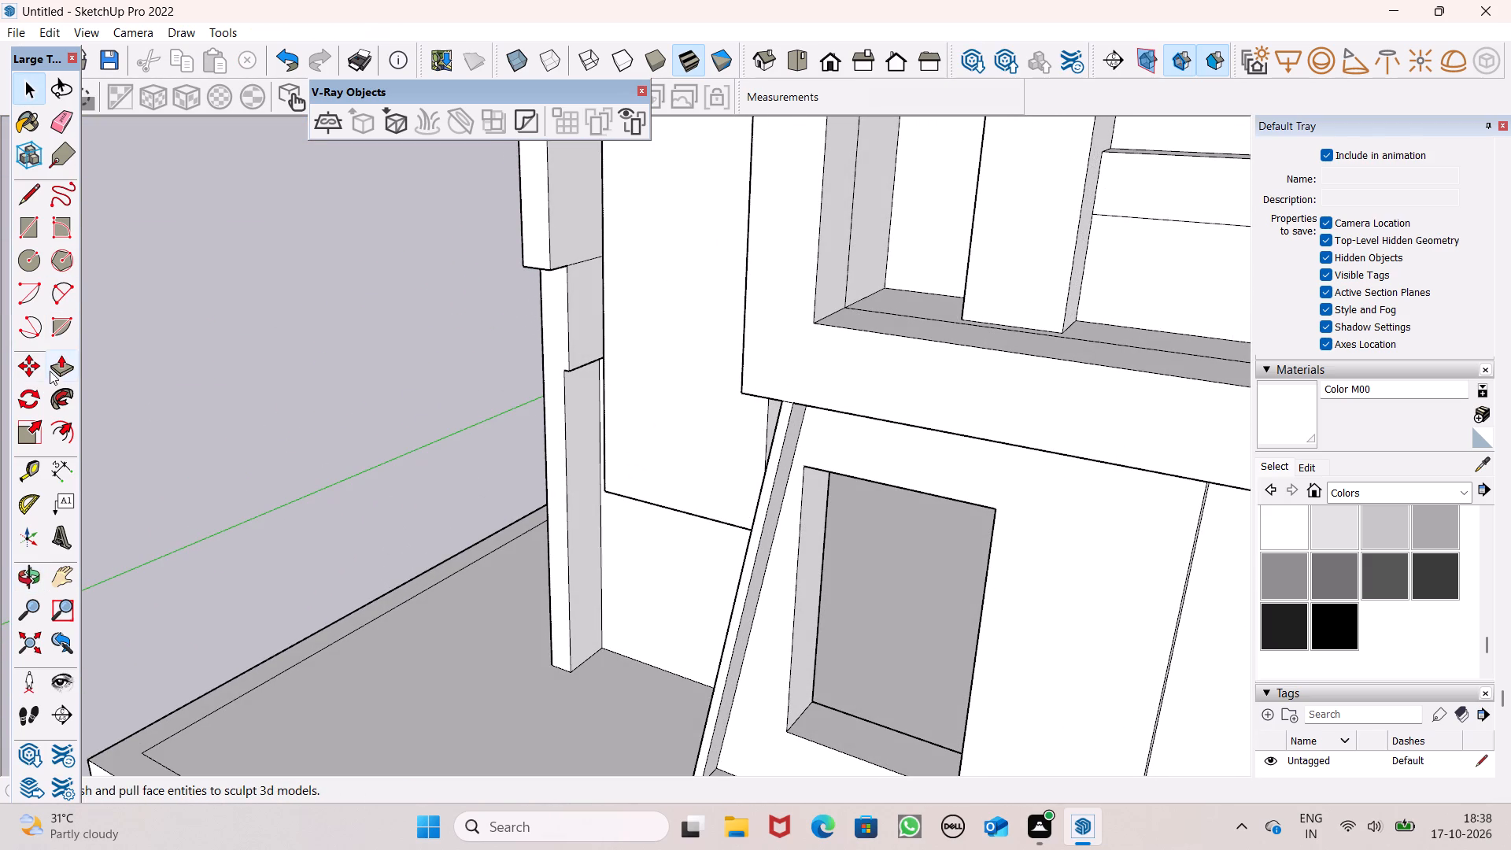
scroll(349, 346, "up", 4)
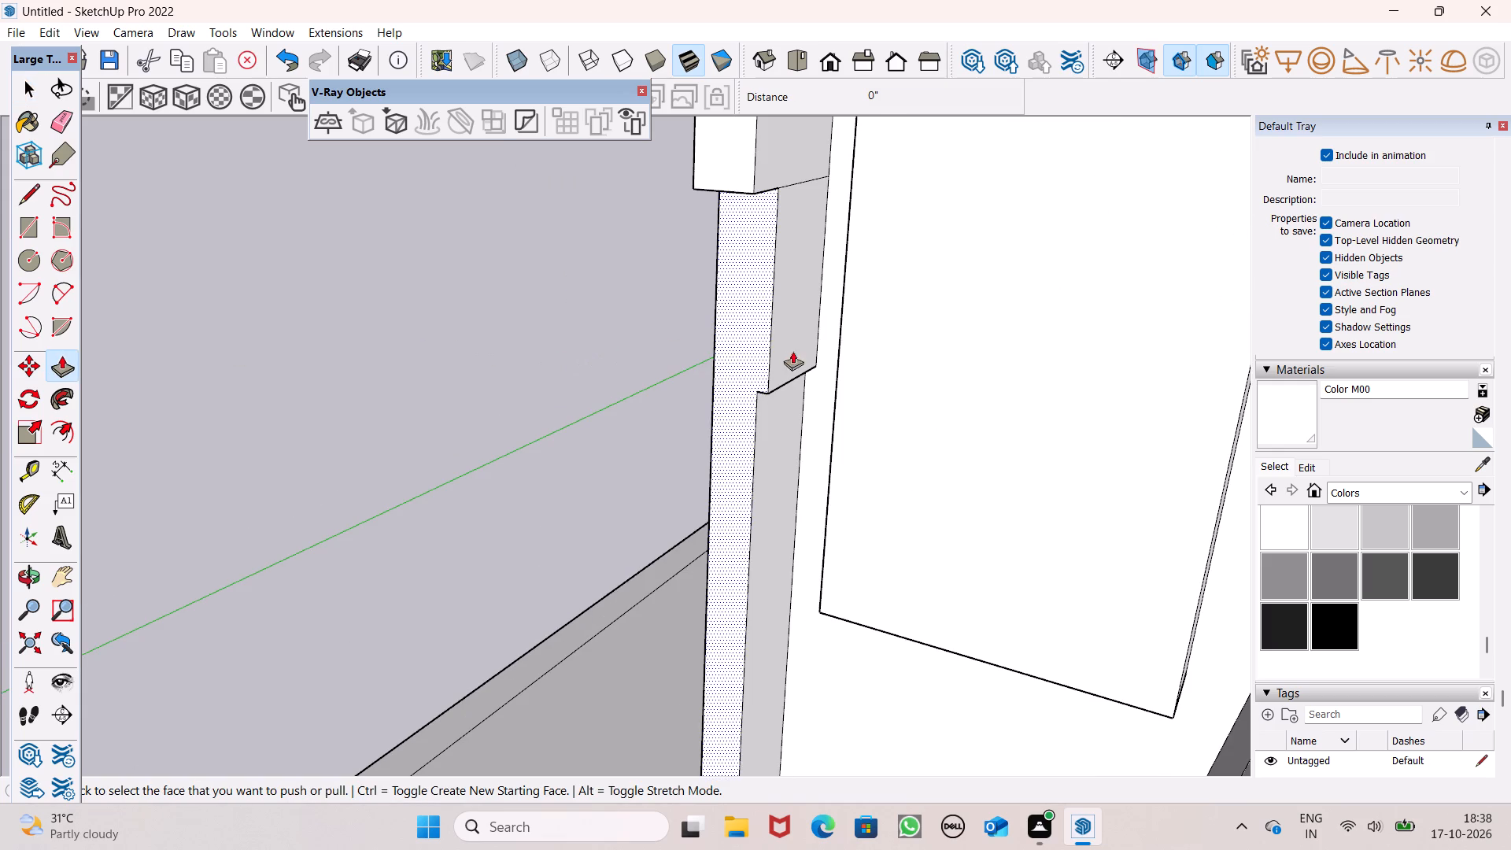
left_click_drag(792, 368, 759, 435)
Erase the horizontal dividing line between the two inner faces of the left side wall below its upper projection.
scroll(682, 359, "down", 5)
middle_click_drag(791, 368, 732, 393)
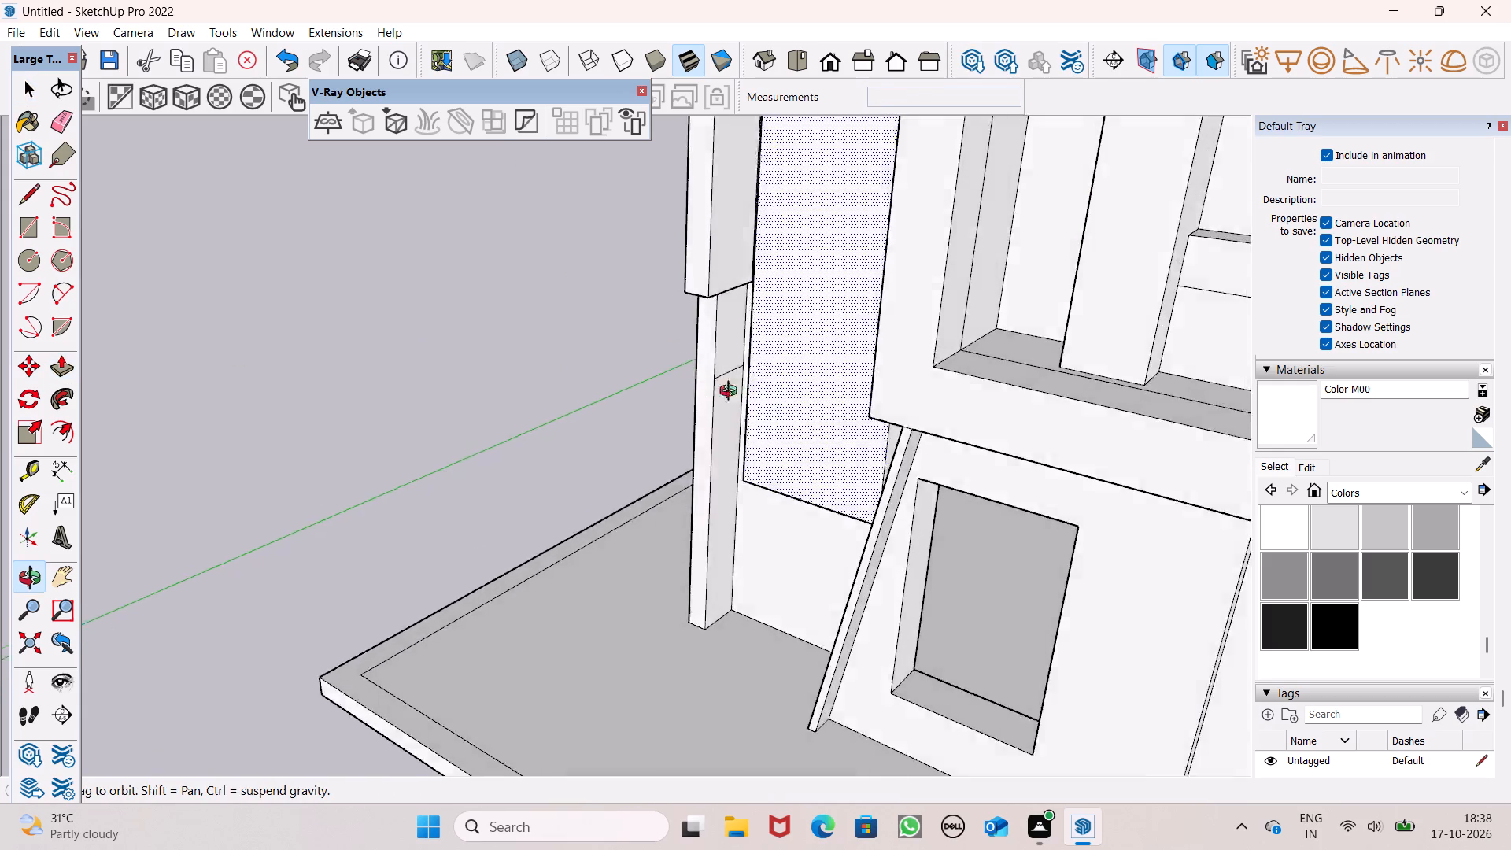
middle_click_drag(732, 393, 693, 364)
left_click(66, 138)
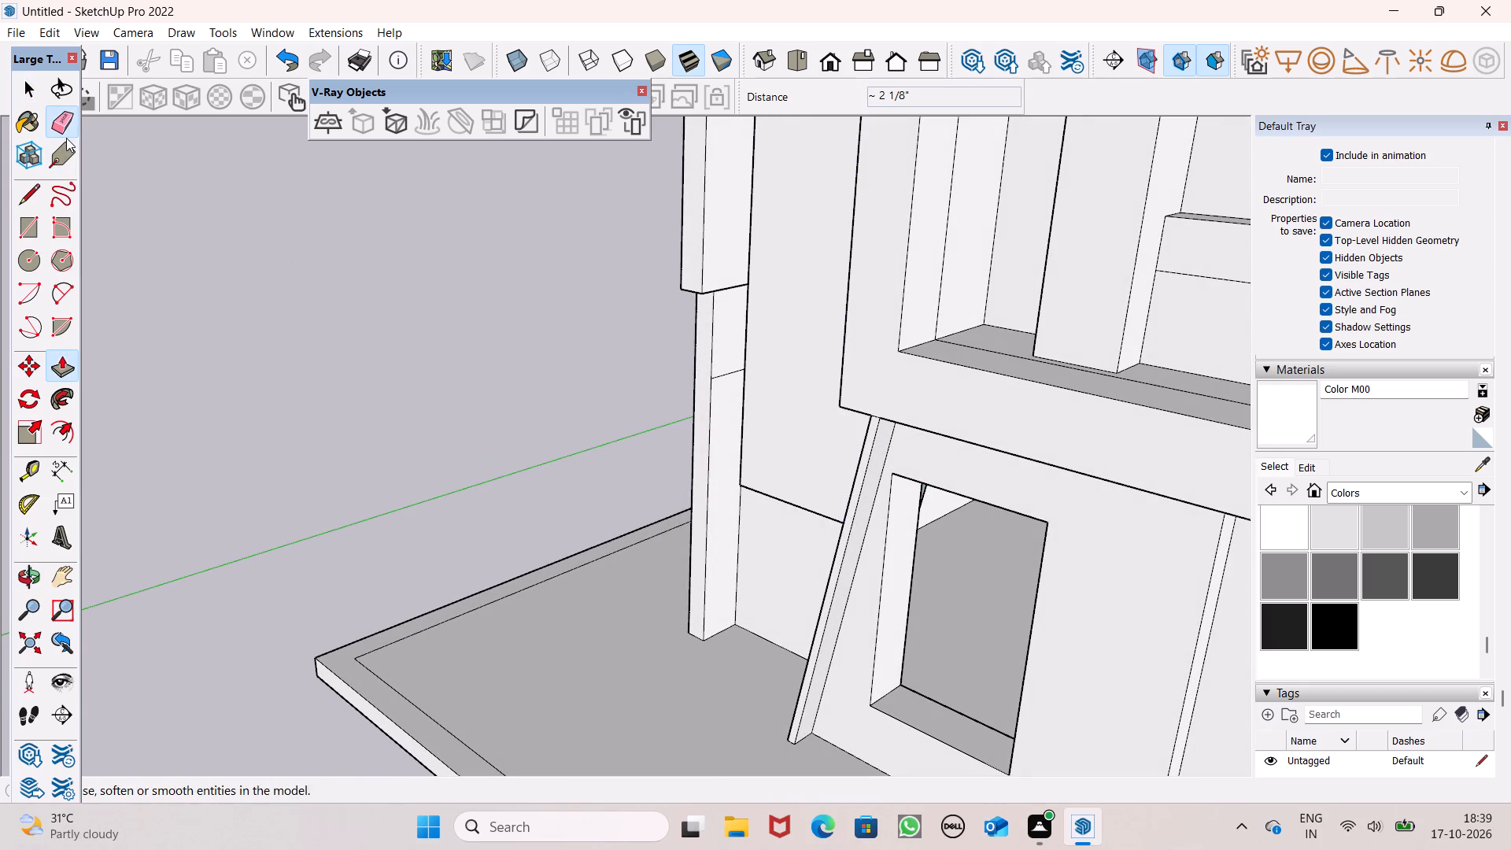
scroll(611, 345, "up", 3)
left_click_drag(773, 386, 779, 407)
Pull the left side wall's full lower inner face out about 2 1/8", flush with the upper projection.
middle_click_drag(784, 370, 792, 241)
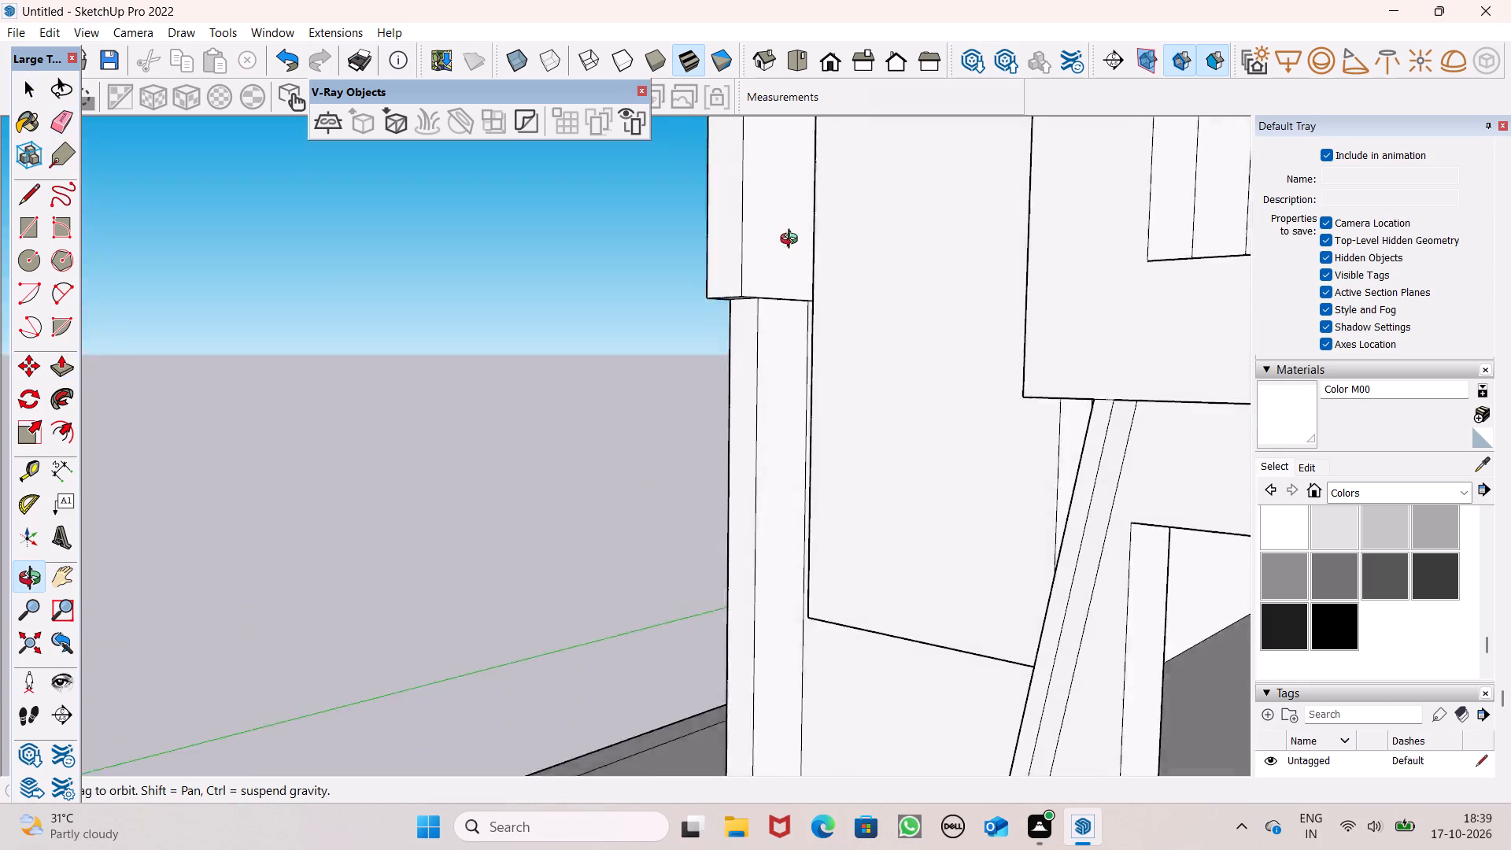
middle_click_drag(792, 241, 808, 132)
scroll(792, 331, "up", 4)
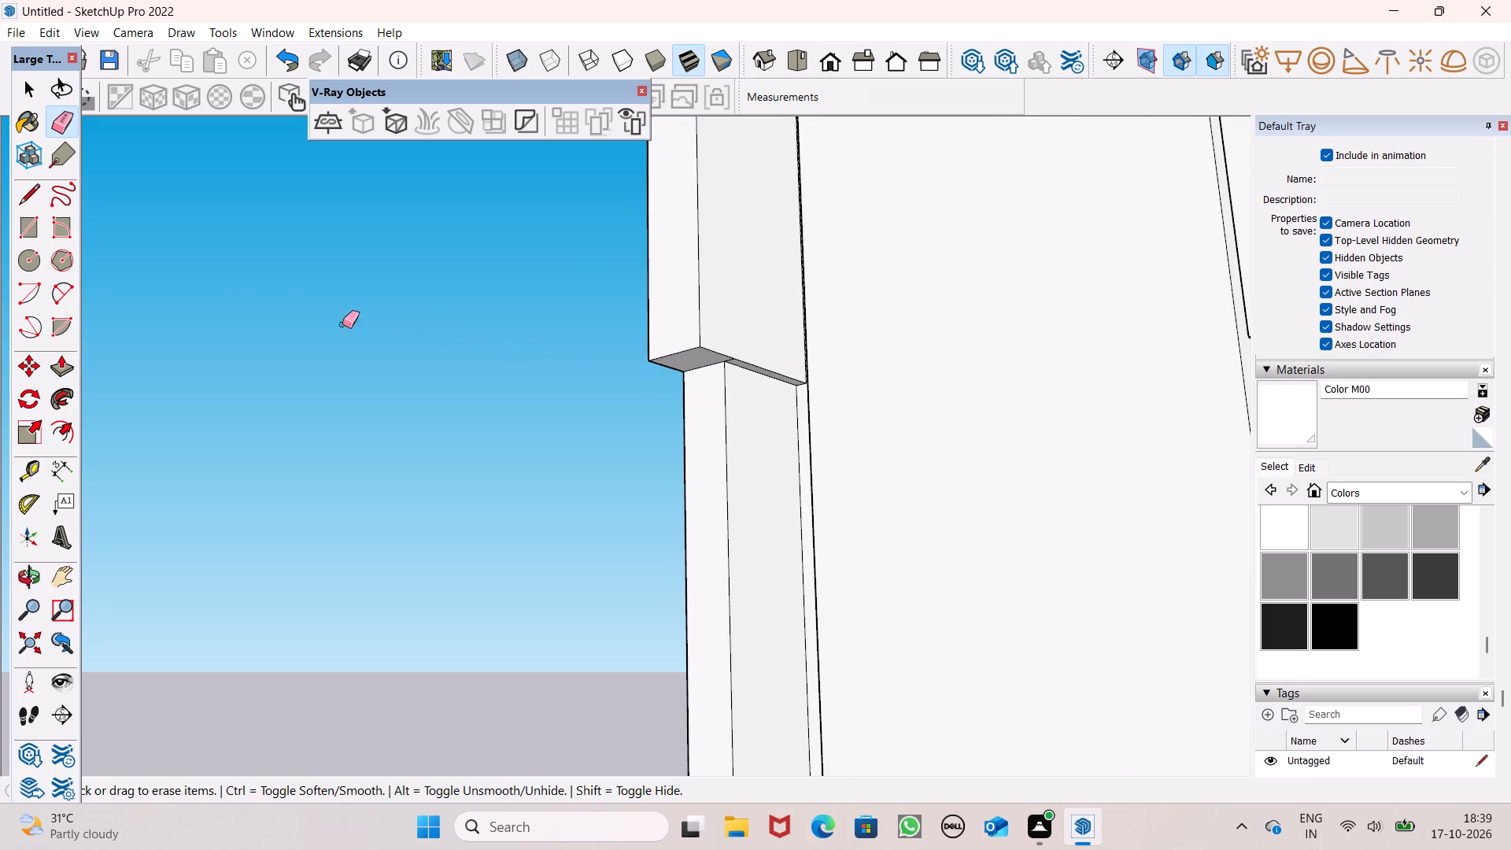
left_click(55, 369)
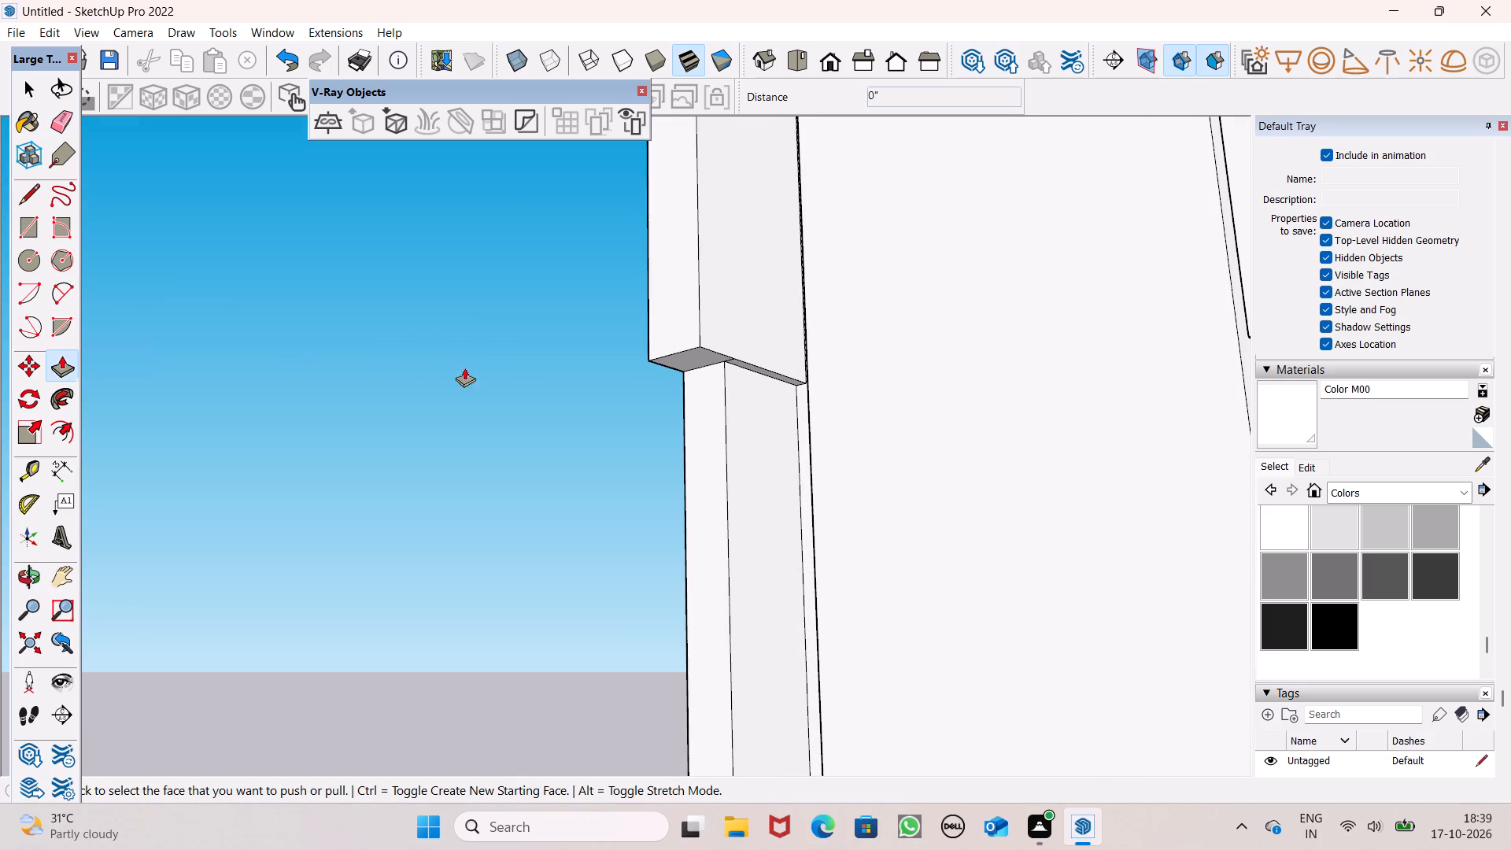
left_click_drag(738, 388, 739, 342)
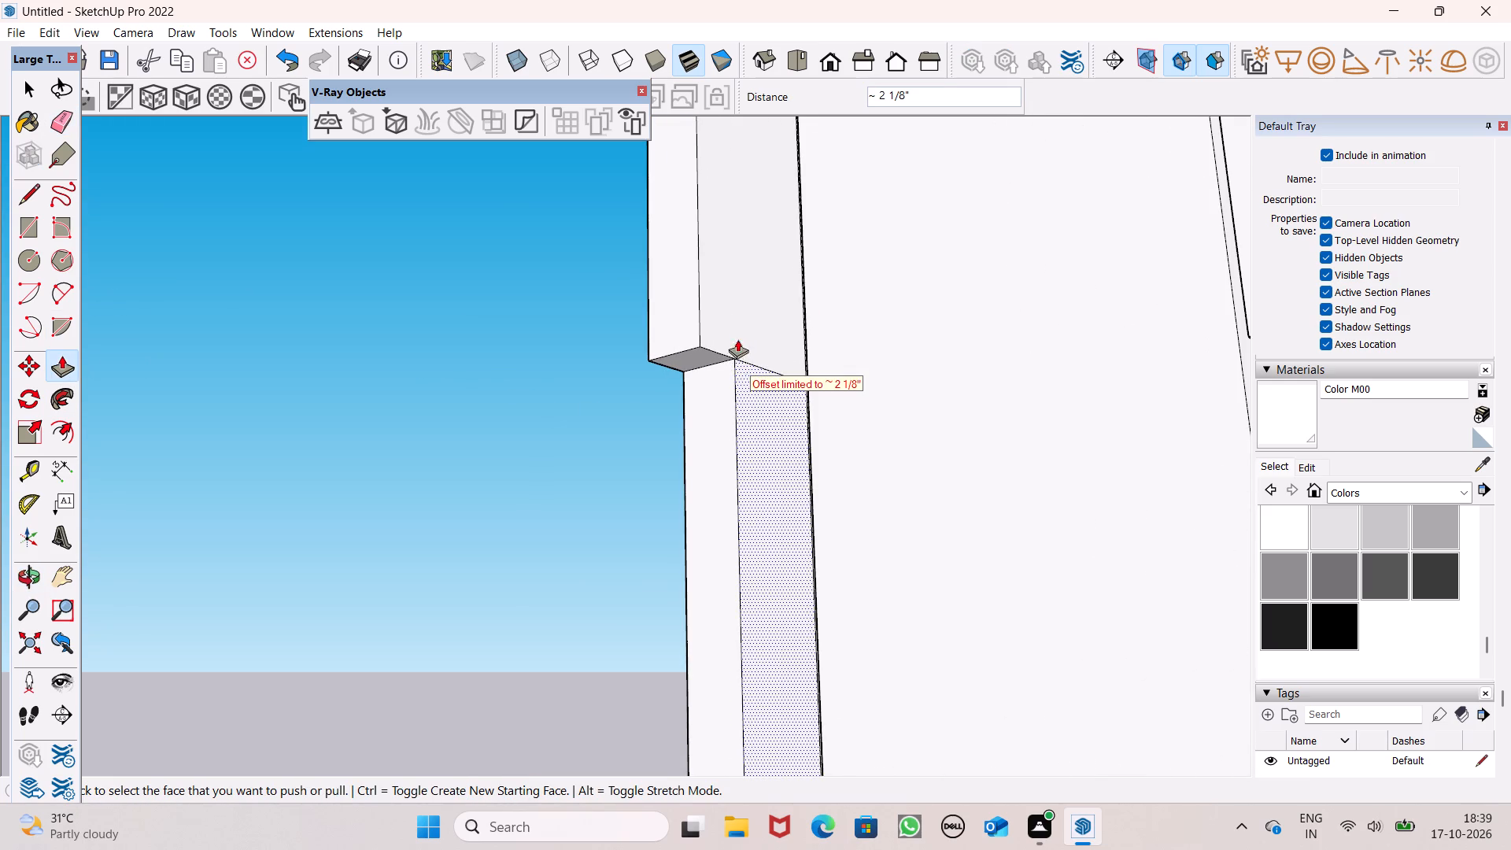
Pull the underside of the left side wall's upper projection down 2' 2 15/16".
scroll(742, 316, "down", 11)
middle_click_drag(783, 426, 727, 494)
scroll(750, 493, "up", 1)
middle_click_drag(663, 435, 667, 429)
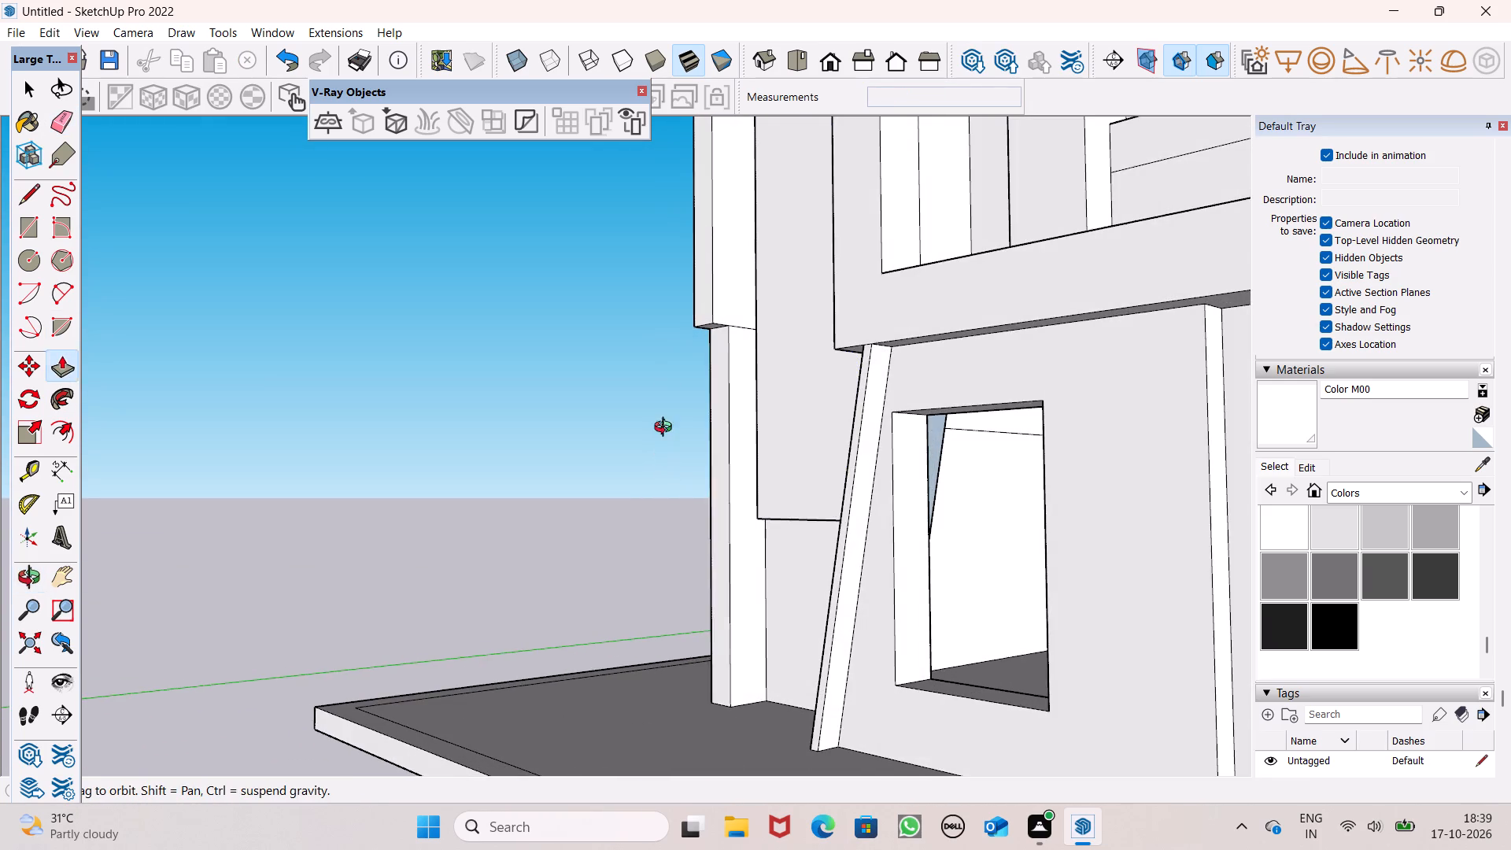
middle_click_drag(667, 429, 711, 389)
scroll(678, 406, "up", 1)
scroll(726, 305, "up", 3)
left_click_drag(719, 318, 738, 357)
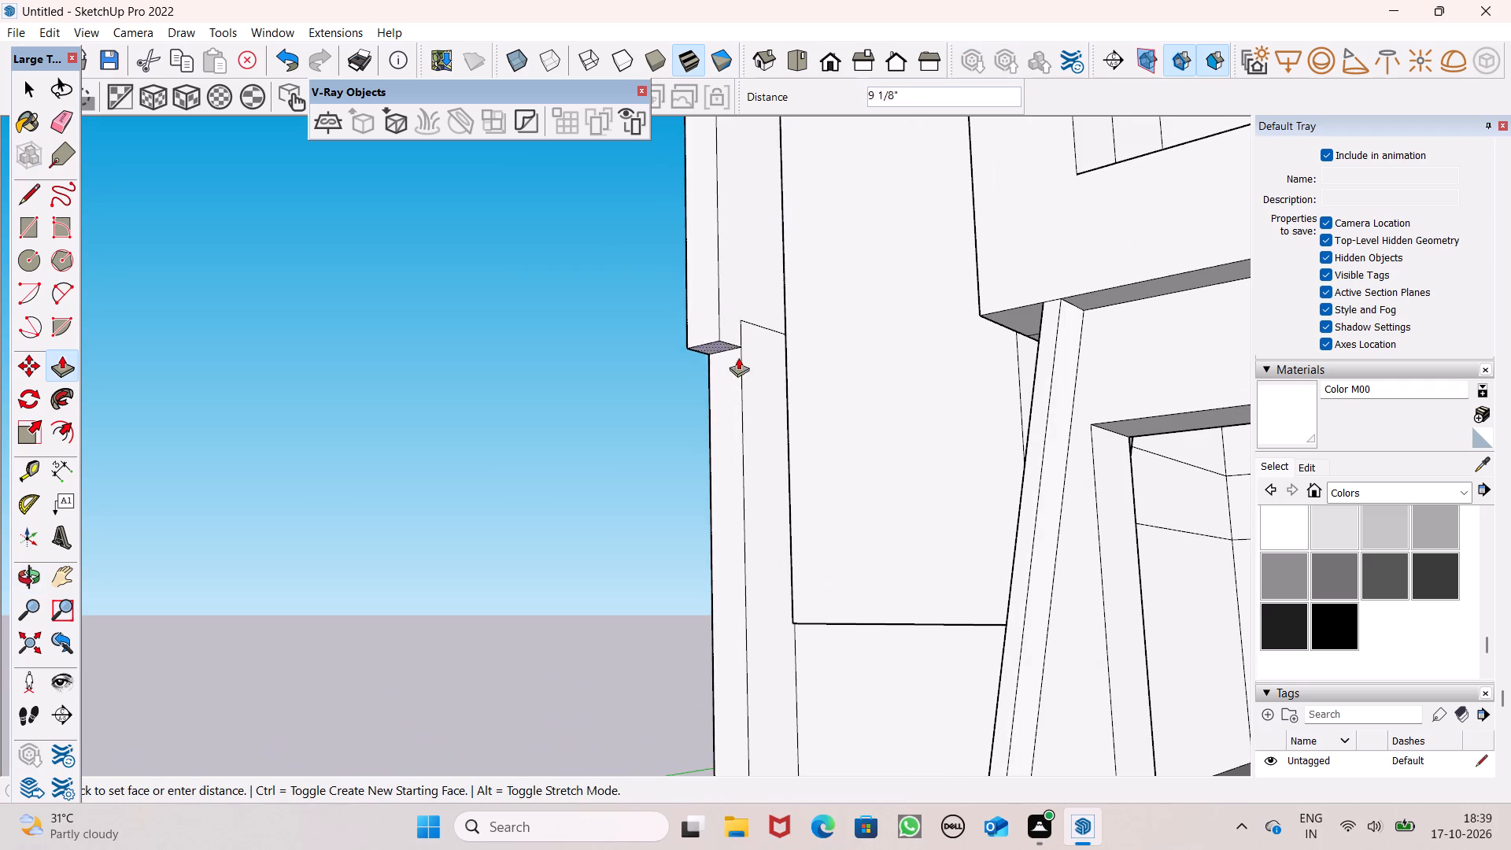
left_click_drag(738, 357, 757, 463)
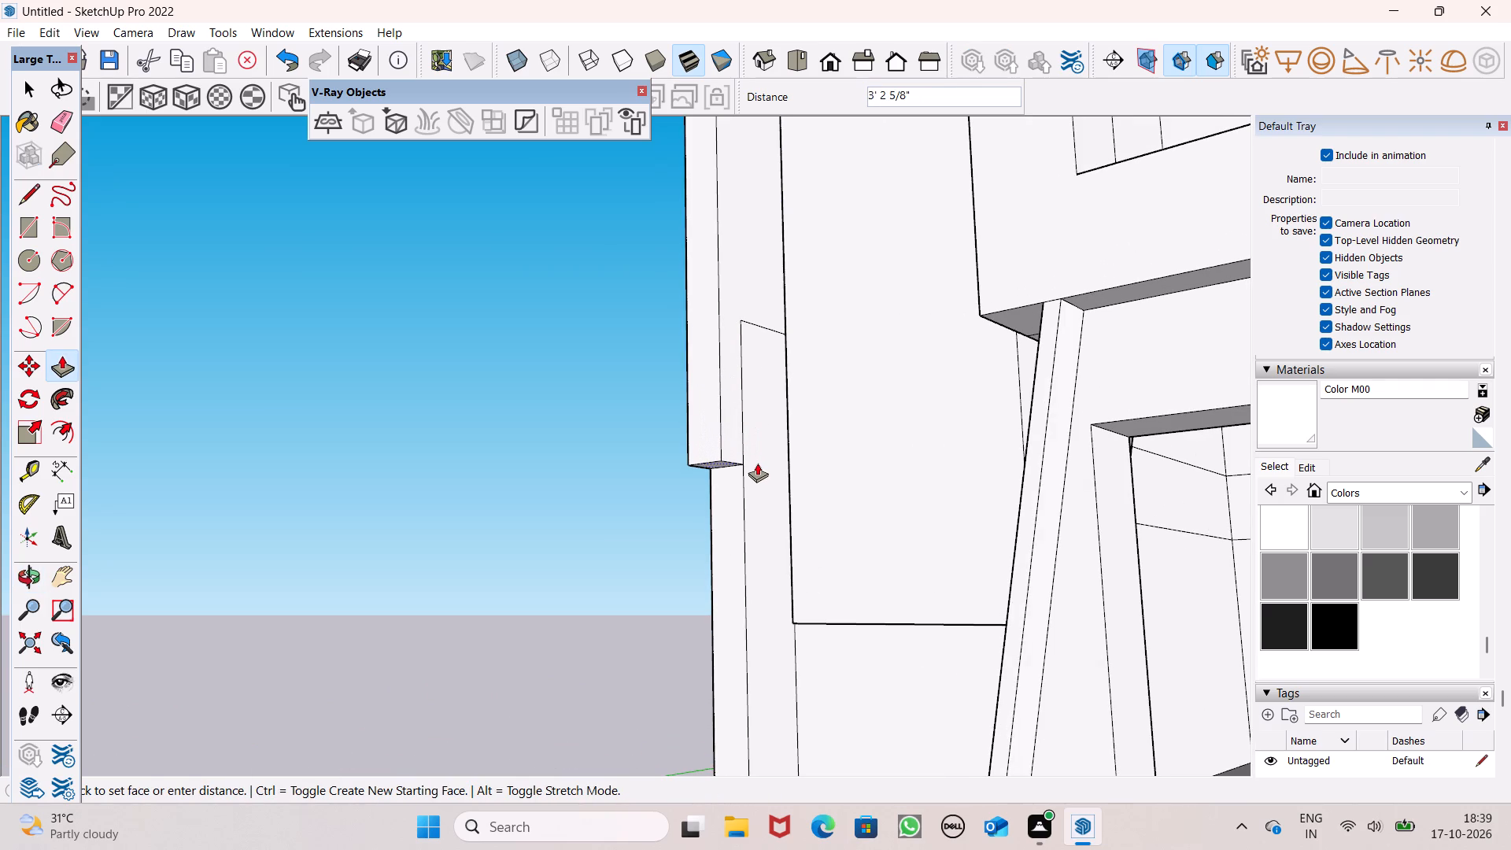
left_click_drag(757, 463, 757, 426)
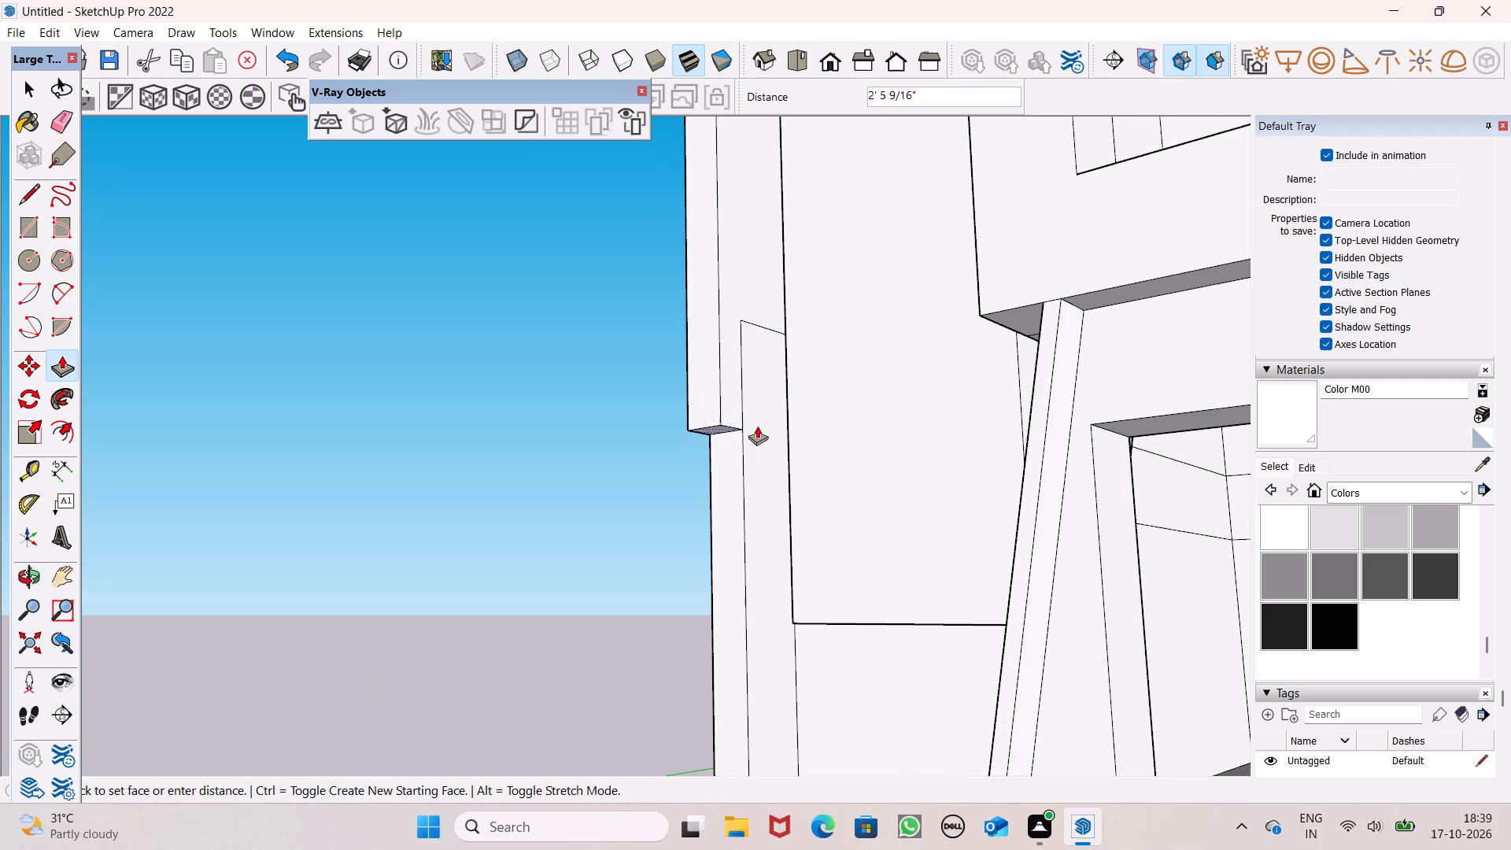
left_click_drag(757, 426, 759, 417)
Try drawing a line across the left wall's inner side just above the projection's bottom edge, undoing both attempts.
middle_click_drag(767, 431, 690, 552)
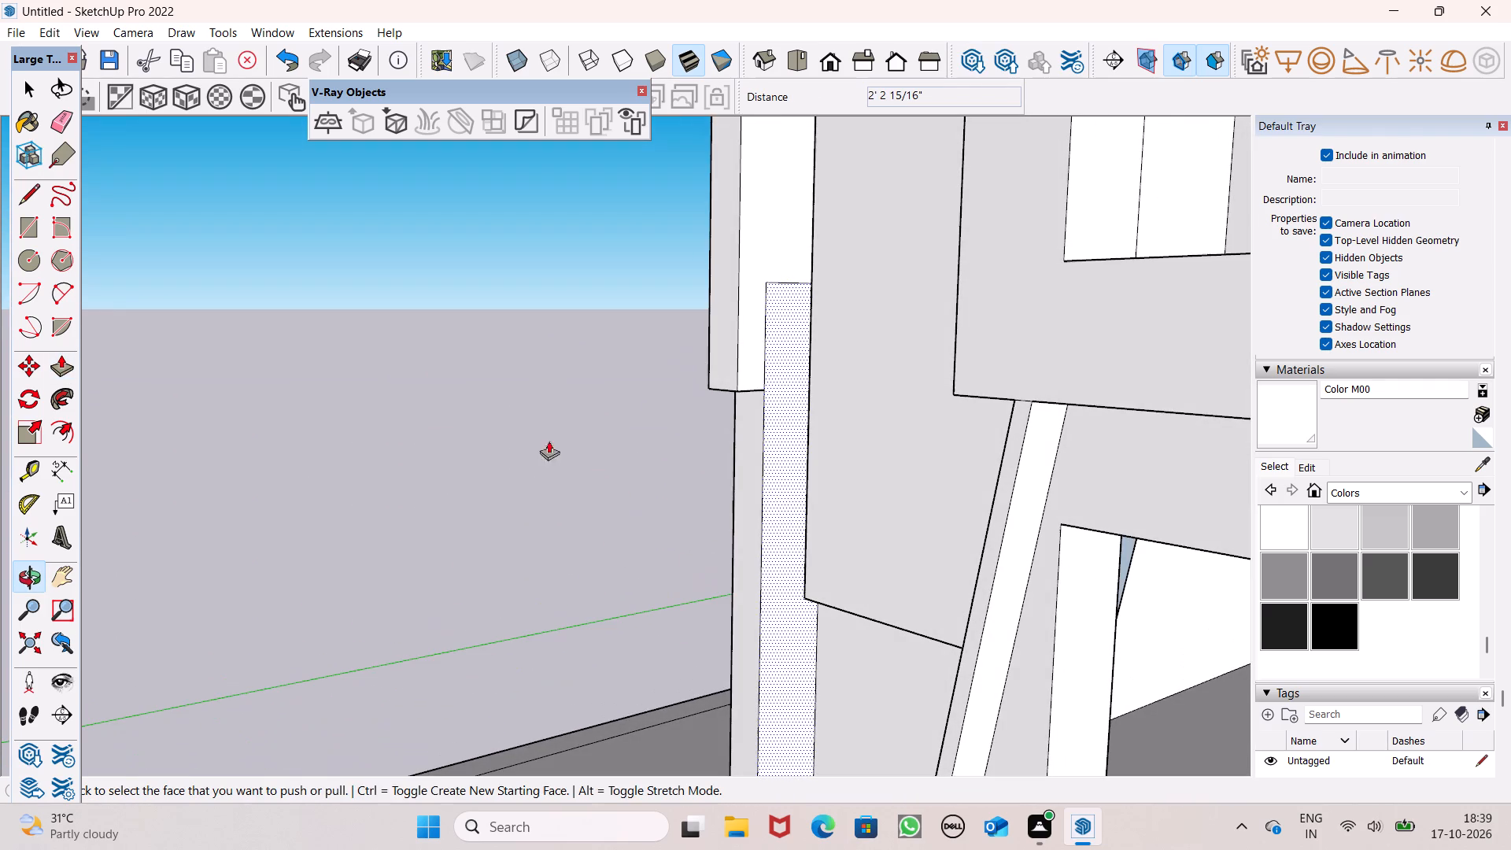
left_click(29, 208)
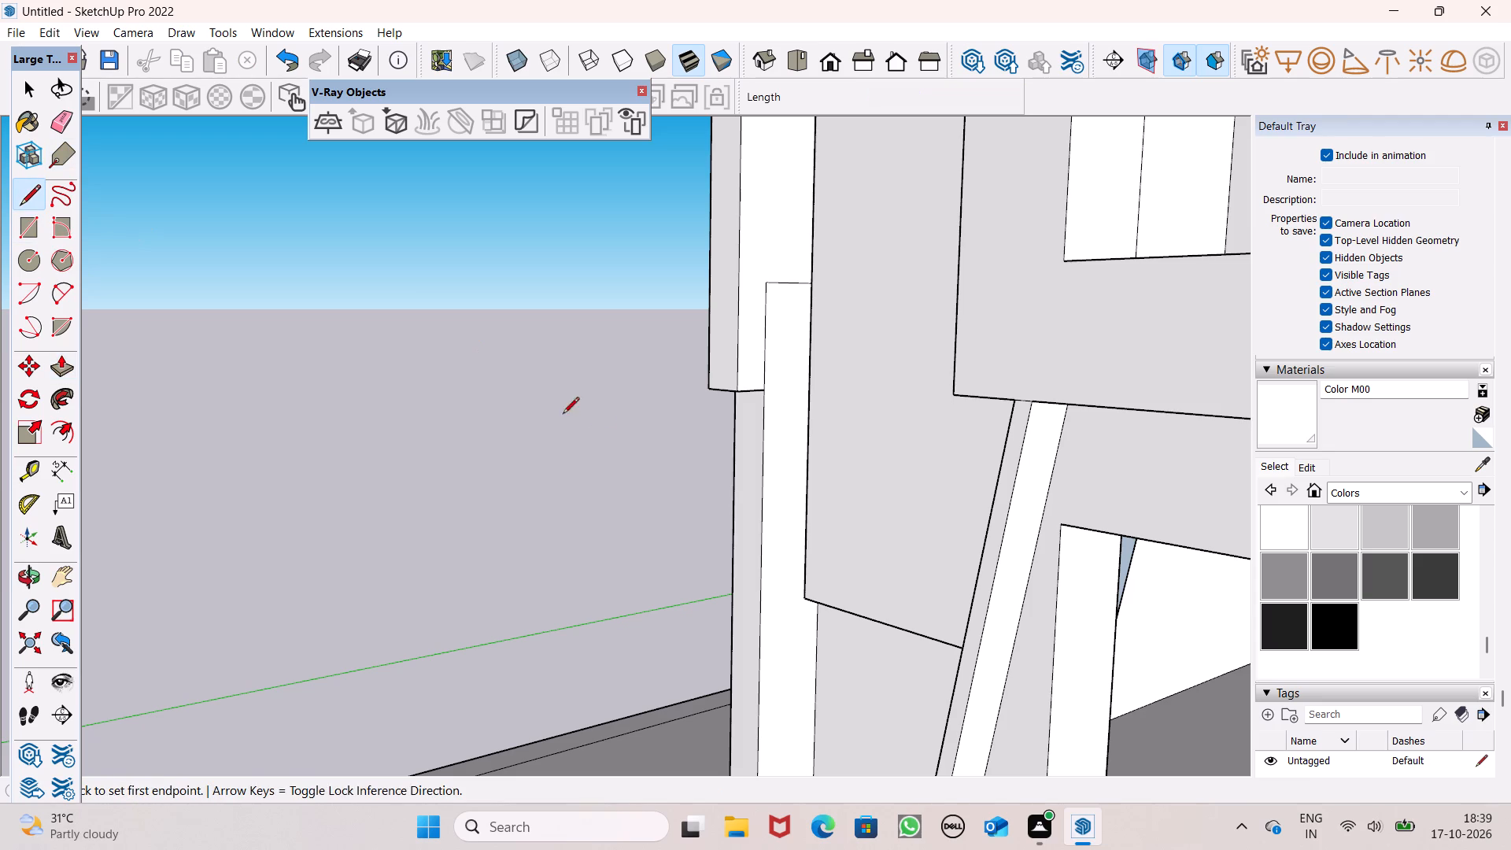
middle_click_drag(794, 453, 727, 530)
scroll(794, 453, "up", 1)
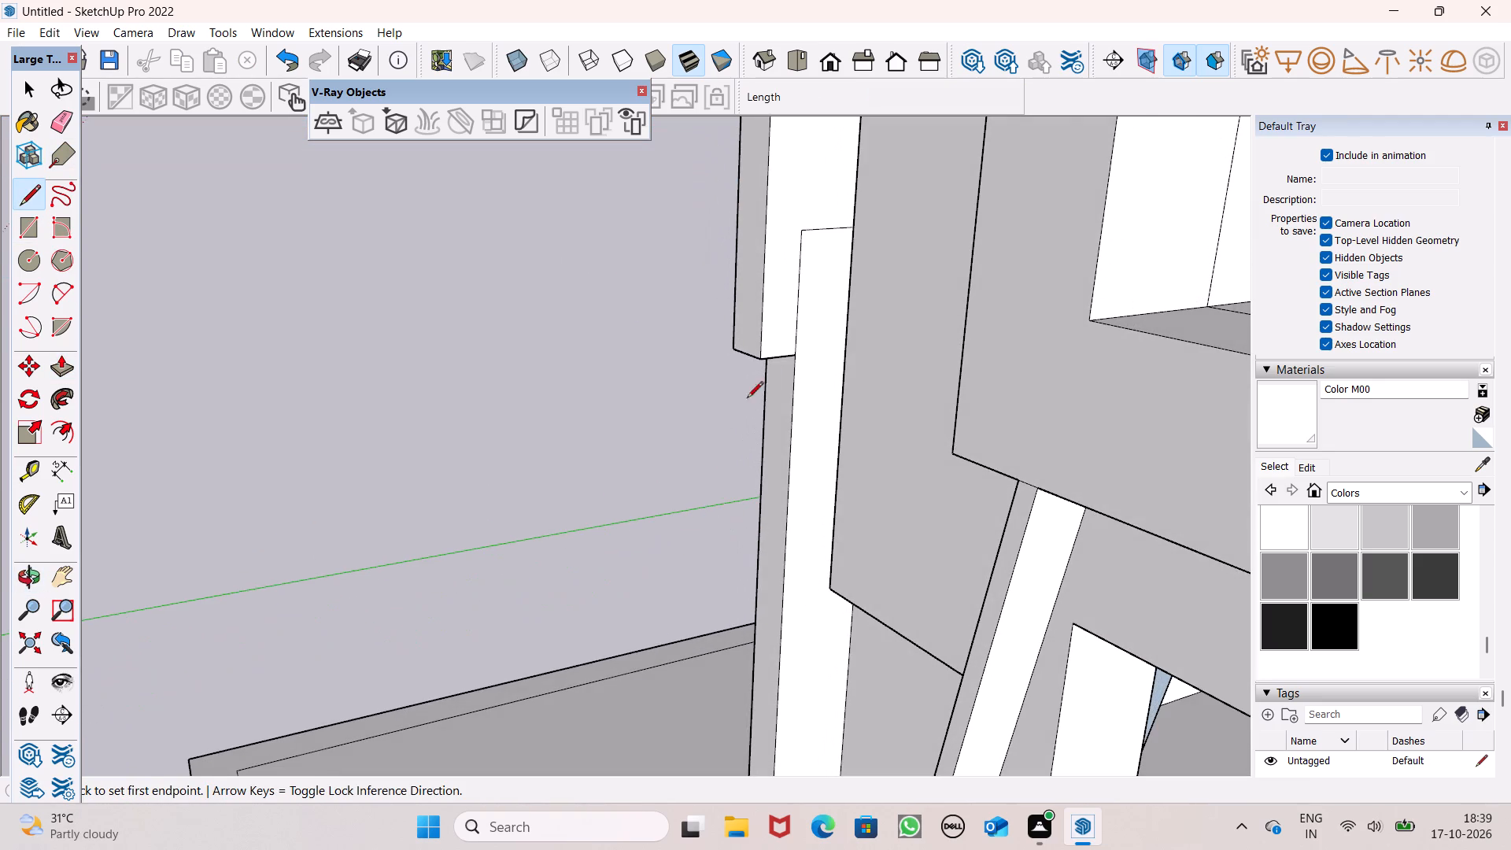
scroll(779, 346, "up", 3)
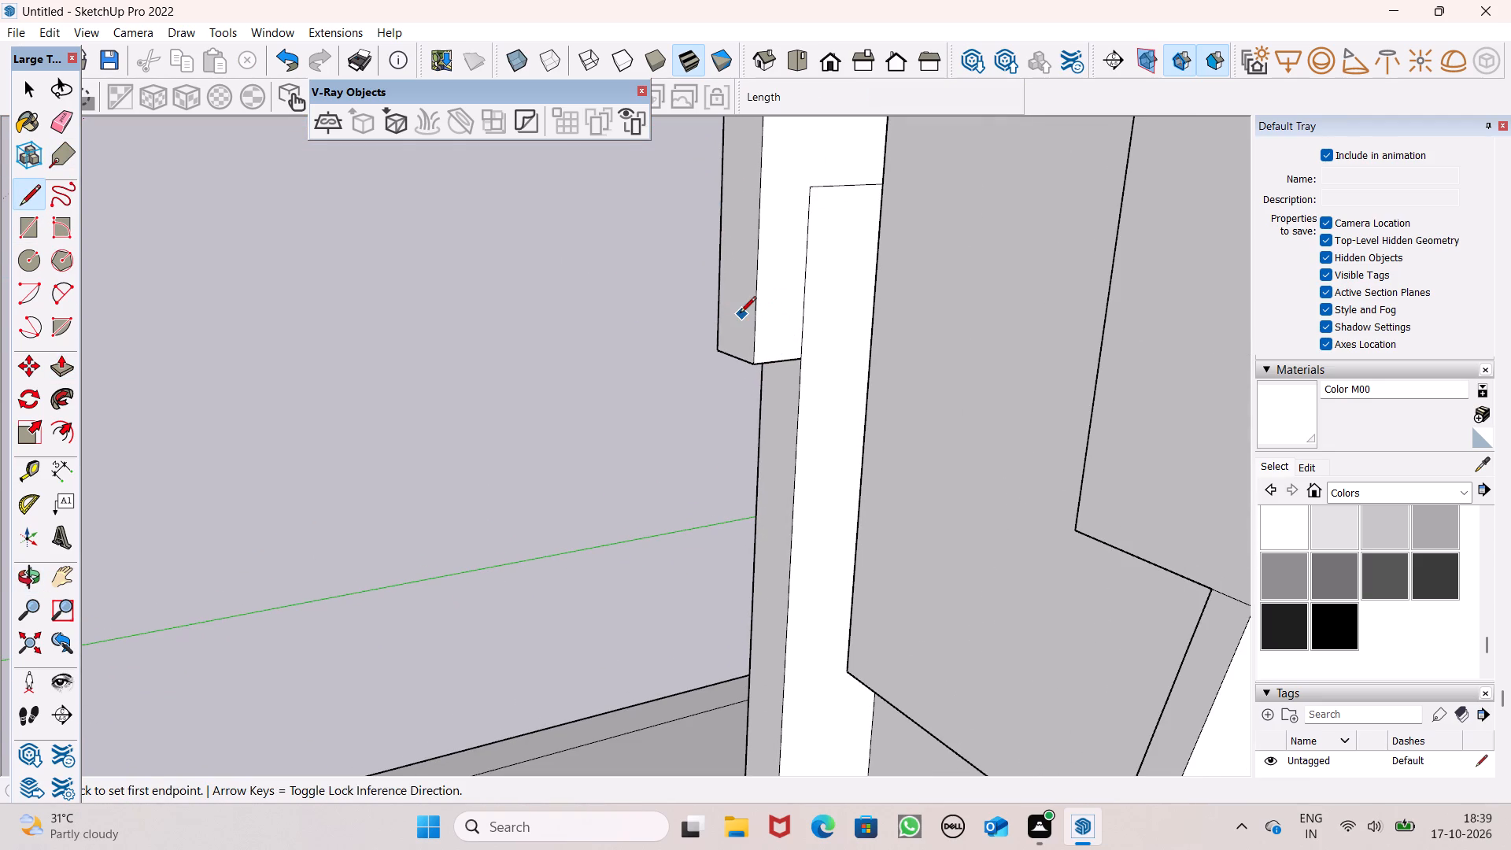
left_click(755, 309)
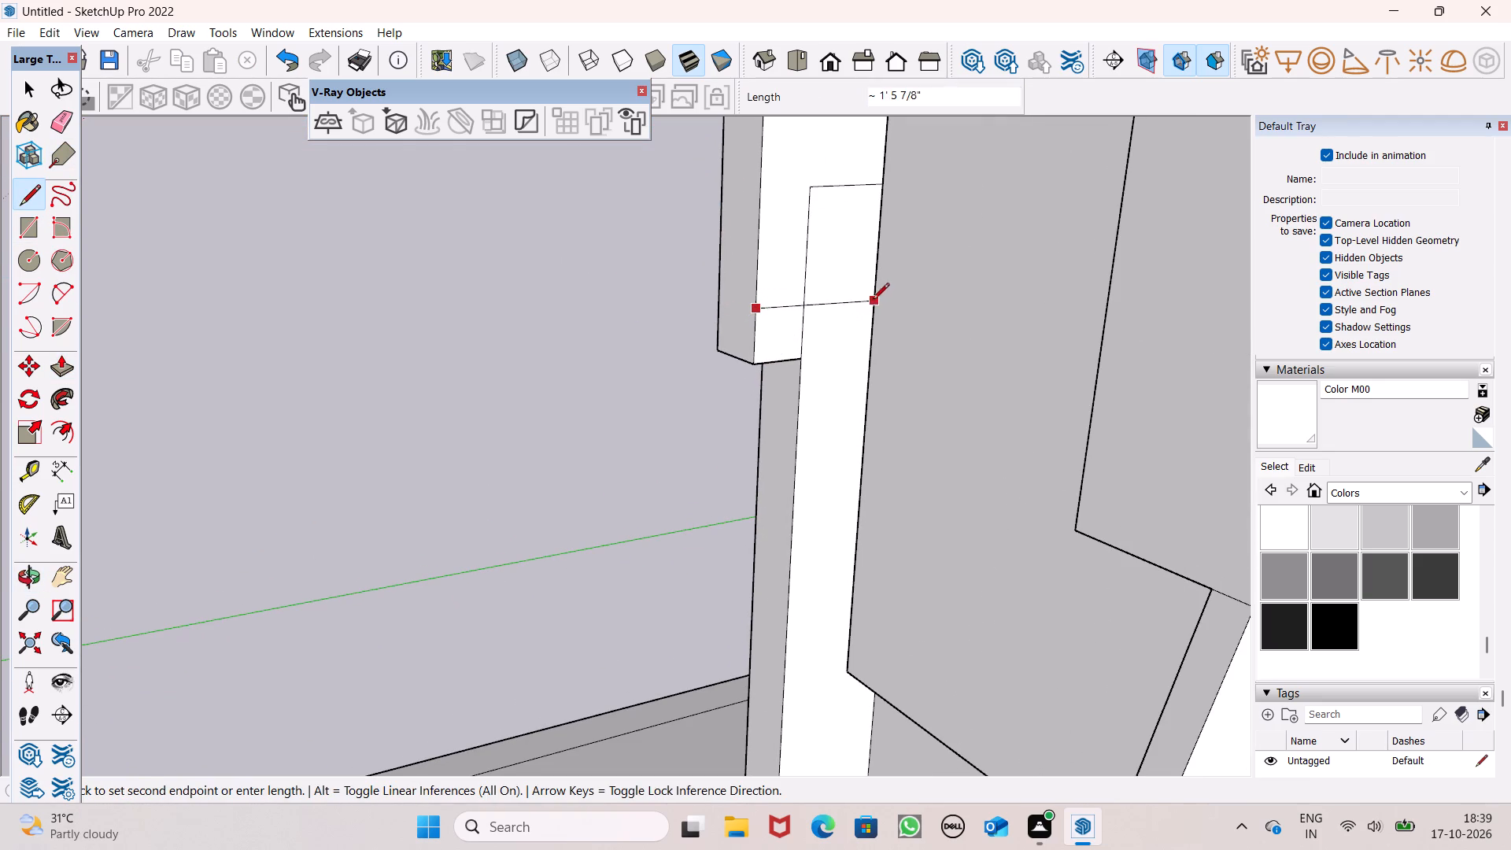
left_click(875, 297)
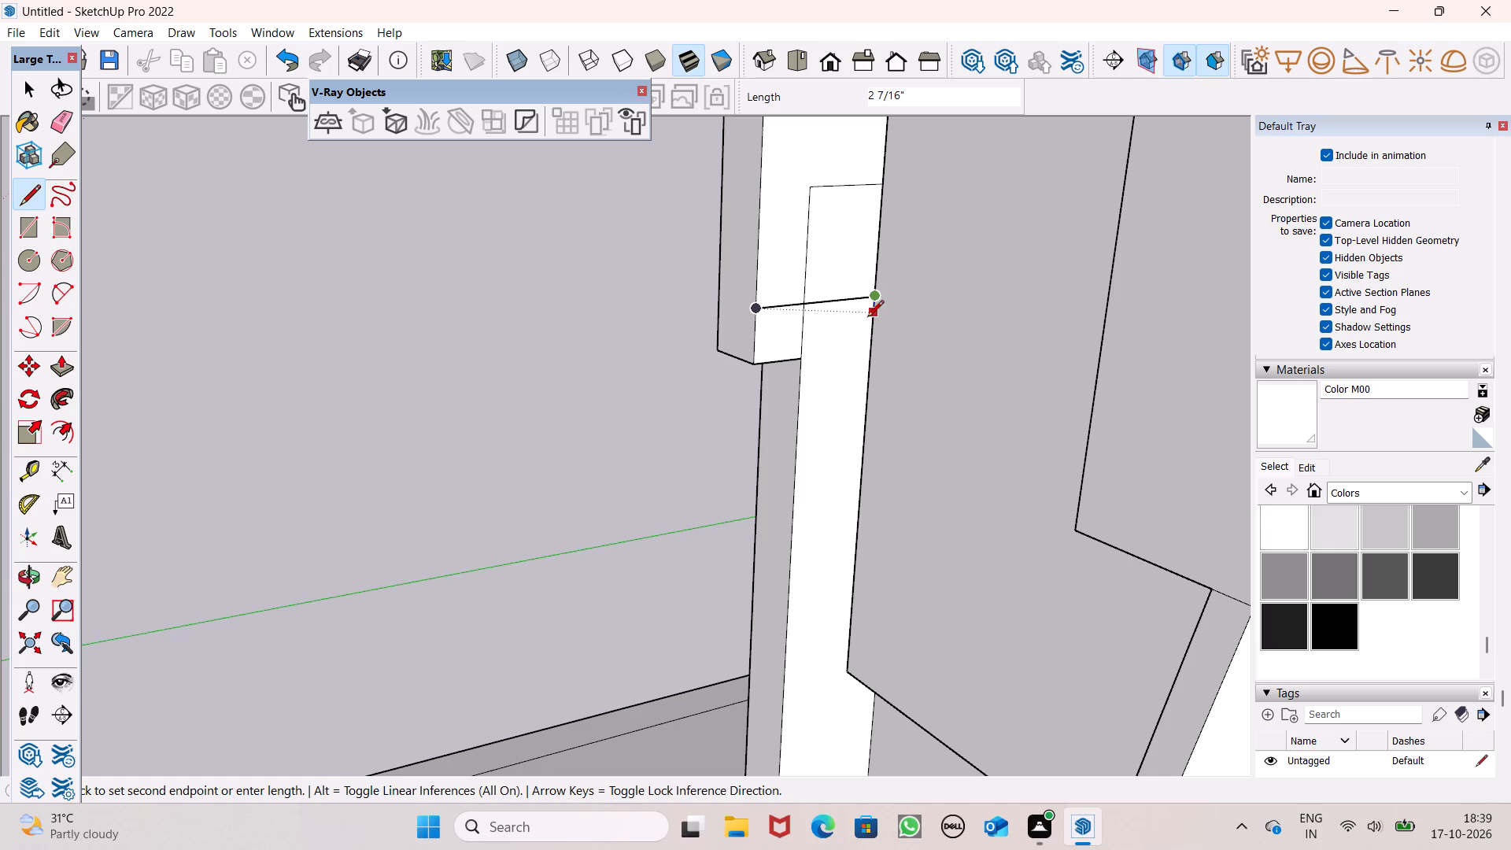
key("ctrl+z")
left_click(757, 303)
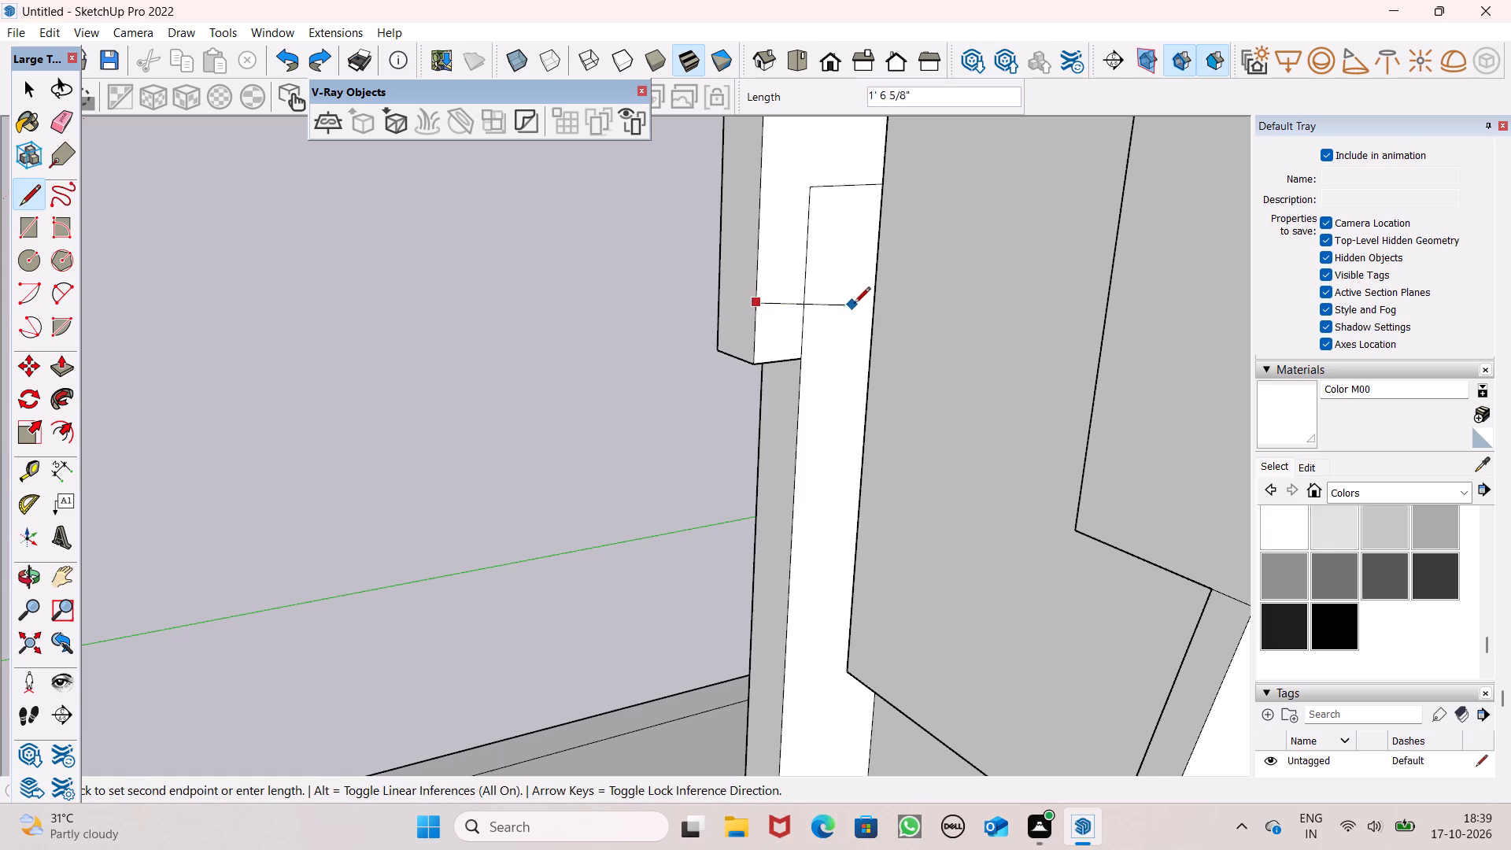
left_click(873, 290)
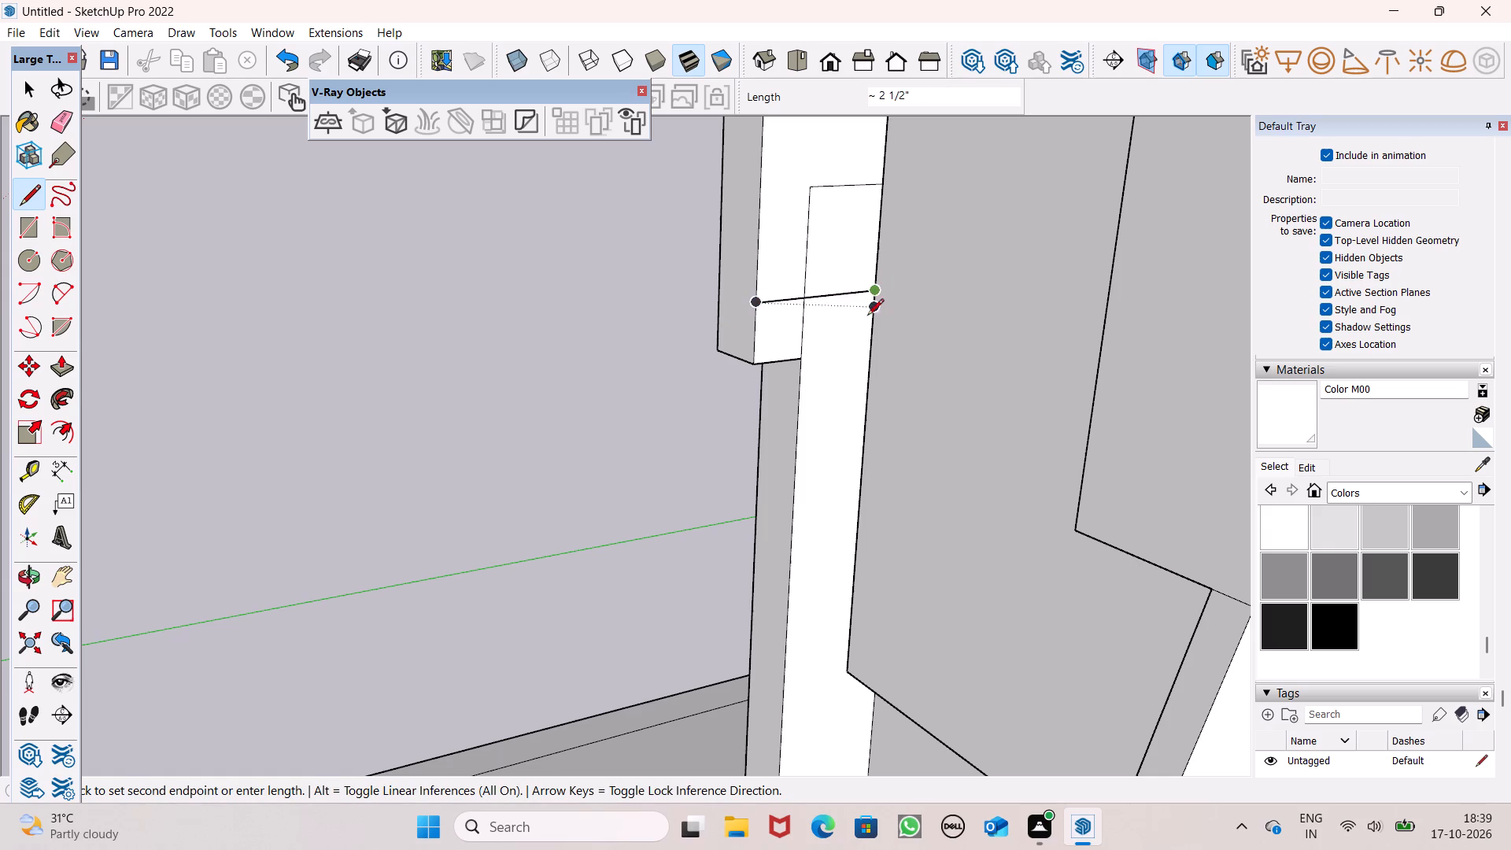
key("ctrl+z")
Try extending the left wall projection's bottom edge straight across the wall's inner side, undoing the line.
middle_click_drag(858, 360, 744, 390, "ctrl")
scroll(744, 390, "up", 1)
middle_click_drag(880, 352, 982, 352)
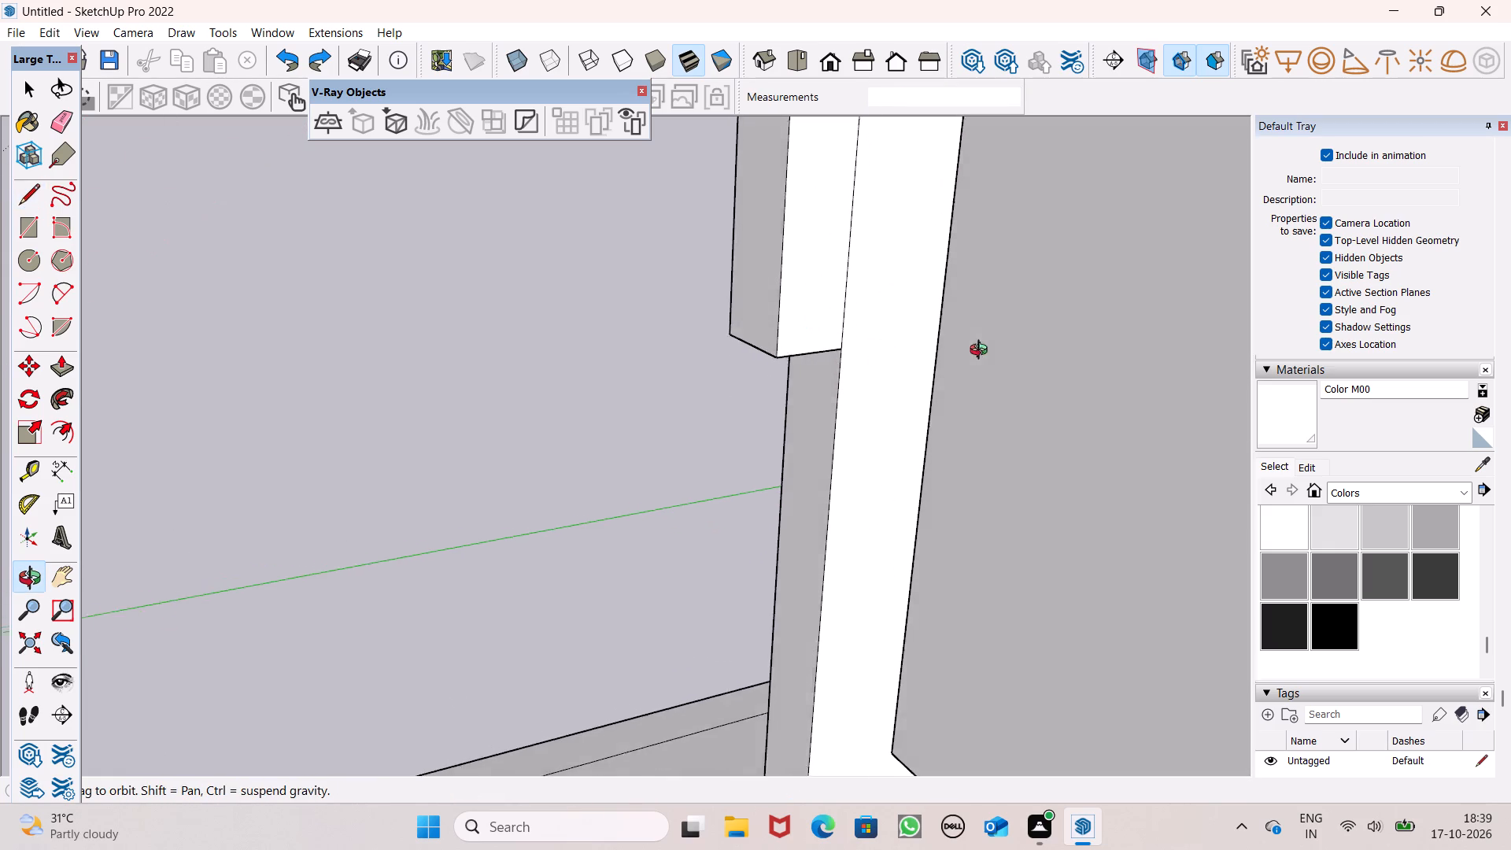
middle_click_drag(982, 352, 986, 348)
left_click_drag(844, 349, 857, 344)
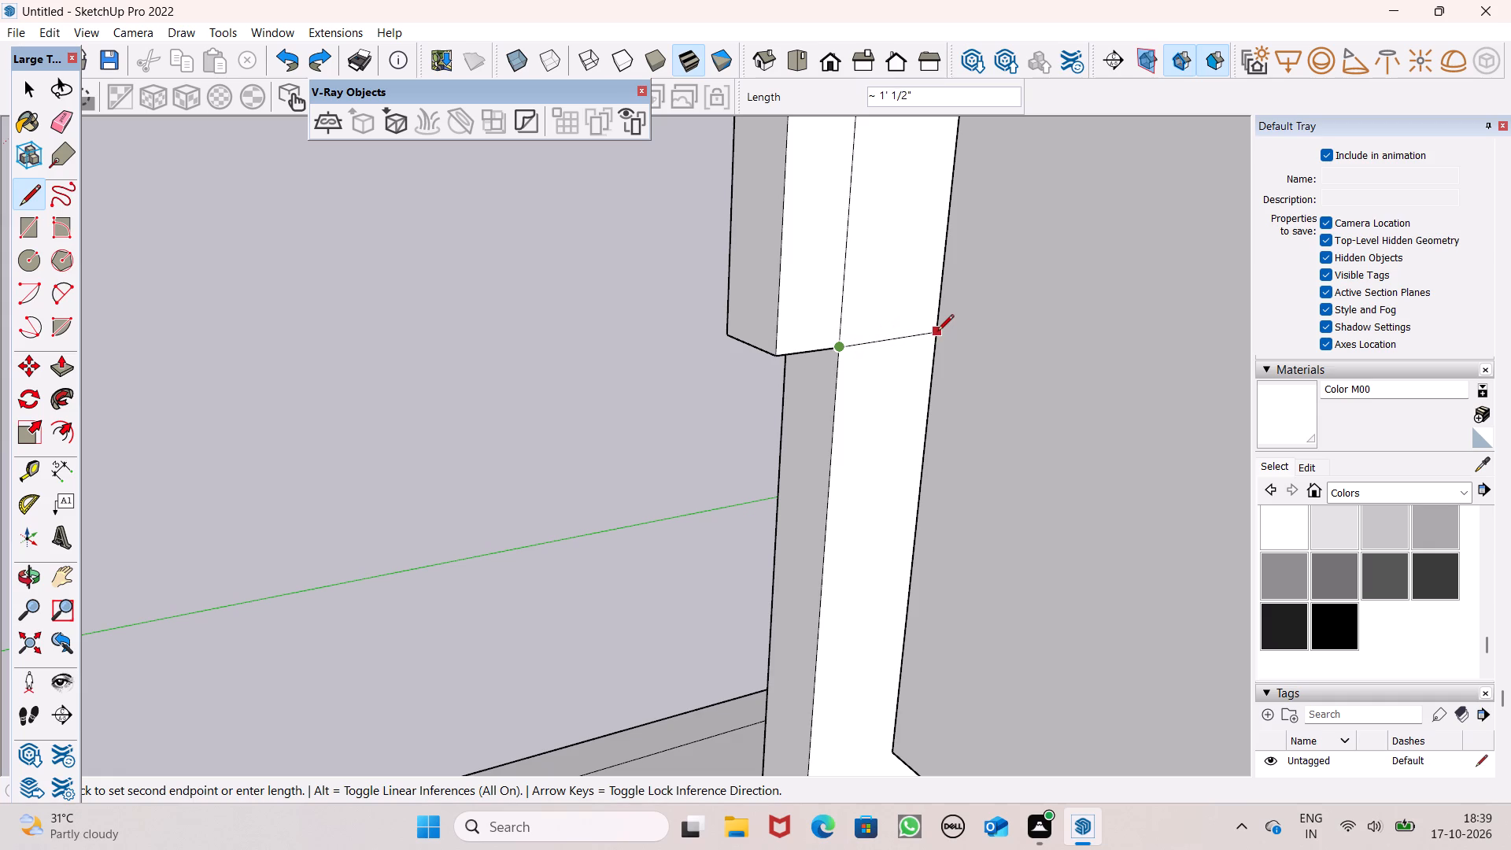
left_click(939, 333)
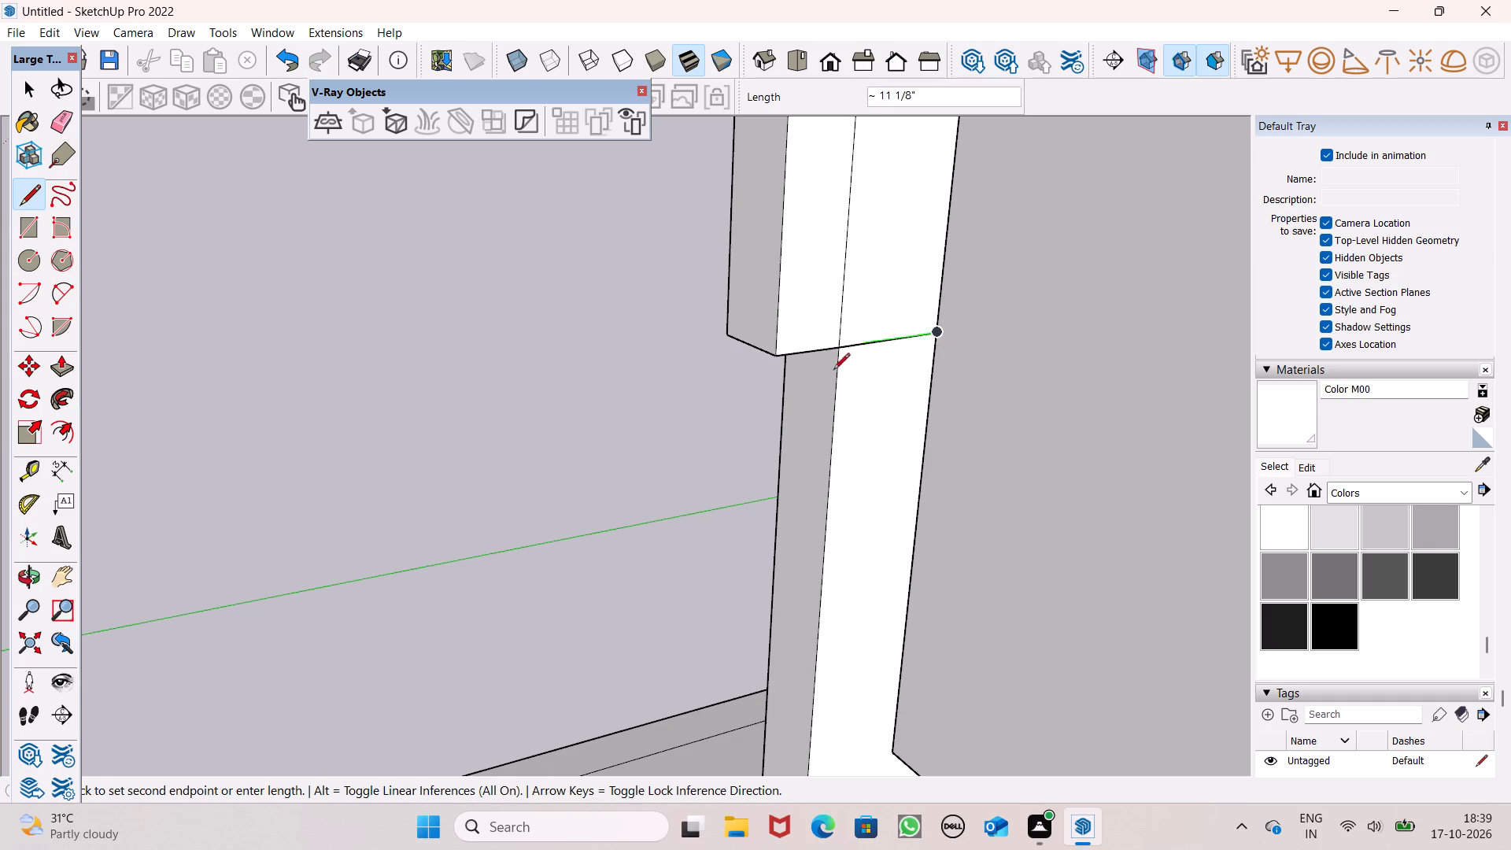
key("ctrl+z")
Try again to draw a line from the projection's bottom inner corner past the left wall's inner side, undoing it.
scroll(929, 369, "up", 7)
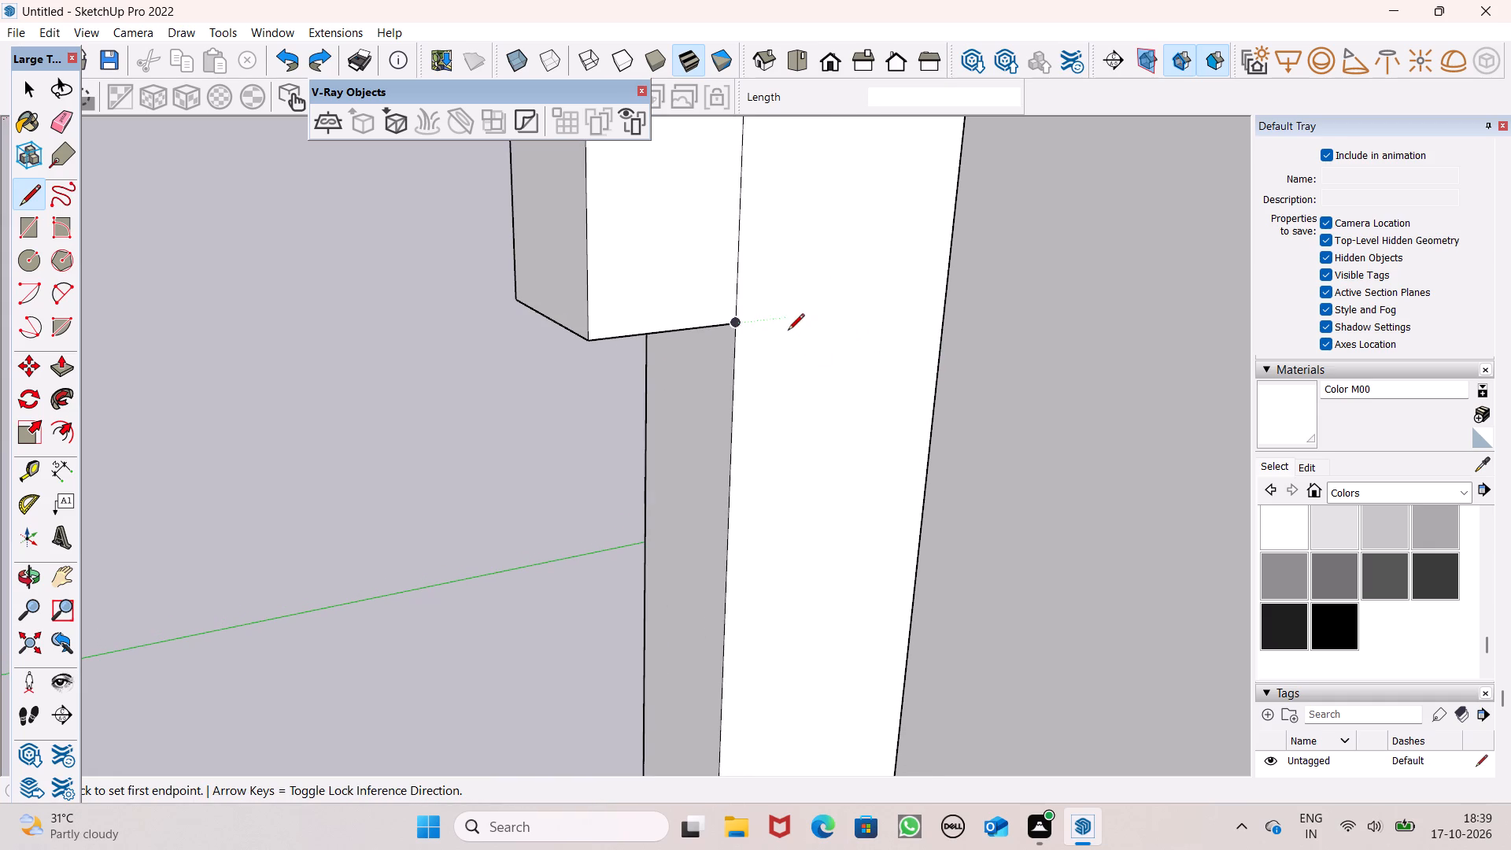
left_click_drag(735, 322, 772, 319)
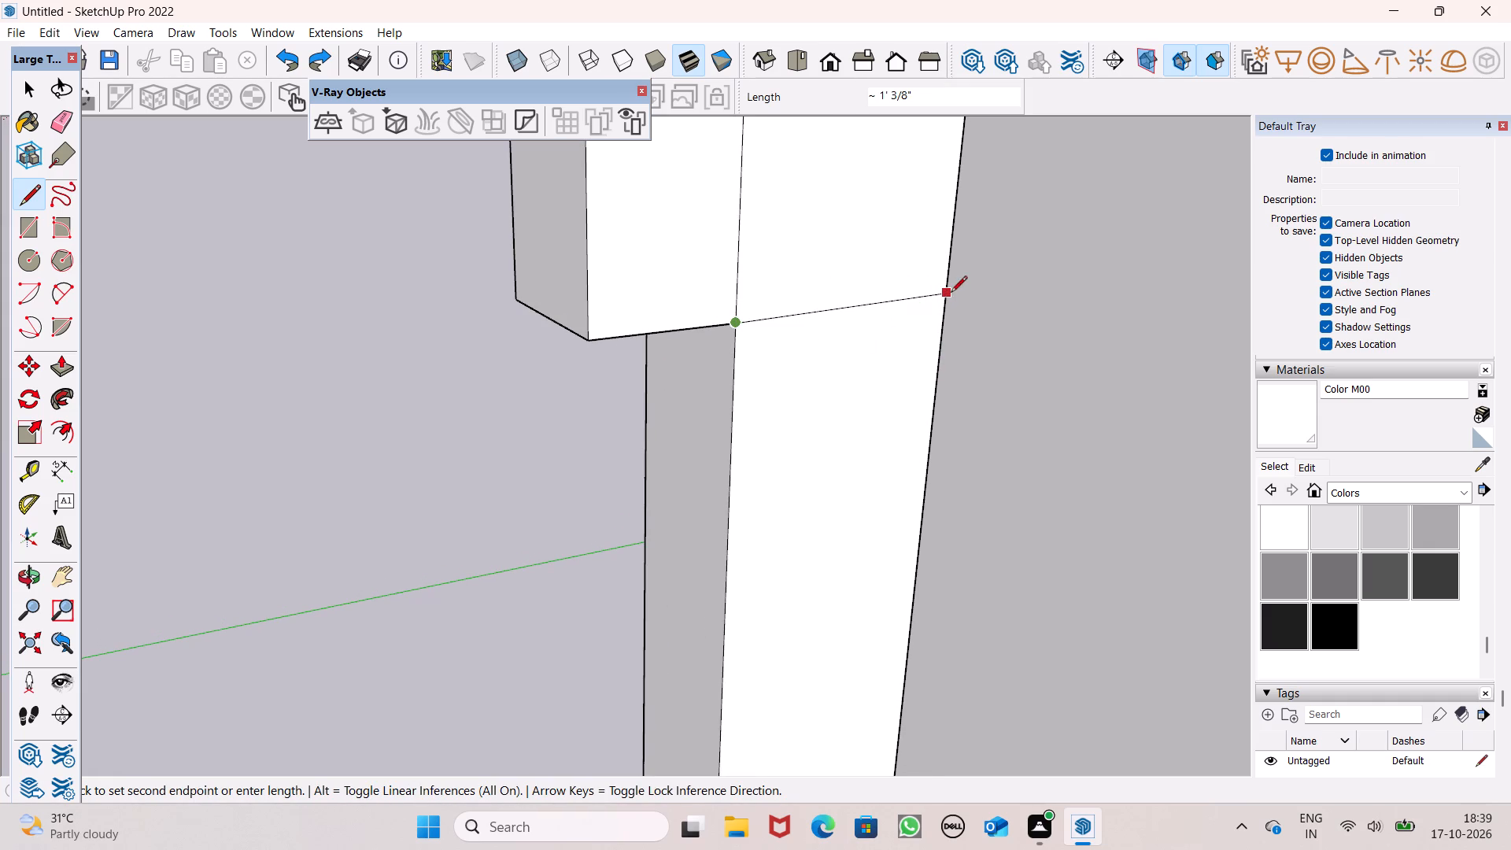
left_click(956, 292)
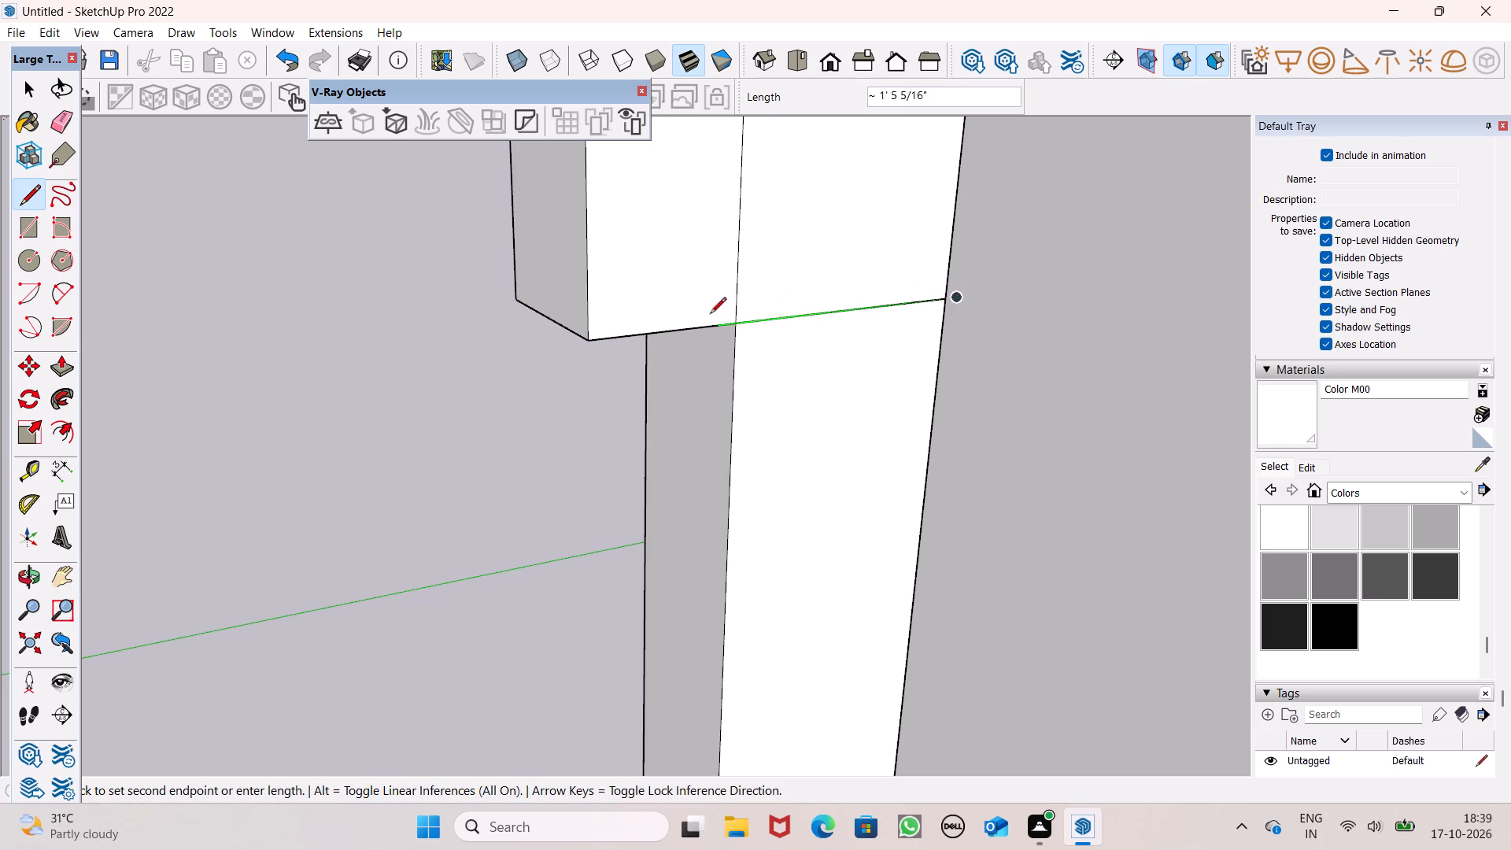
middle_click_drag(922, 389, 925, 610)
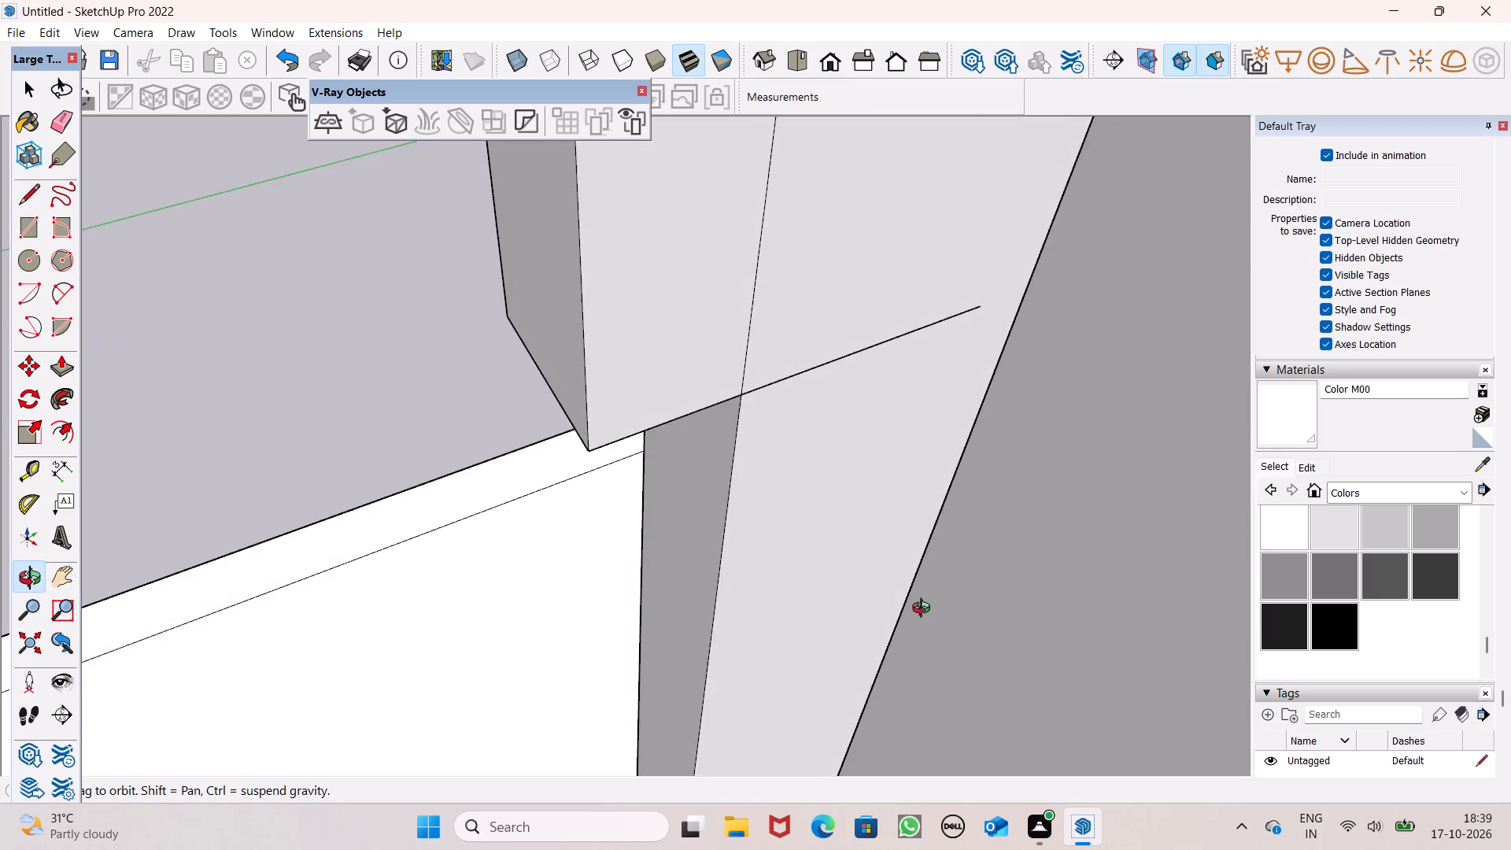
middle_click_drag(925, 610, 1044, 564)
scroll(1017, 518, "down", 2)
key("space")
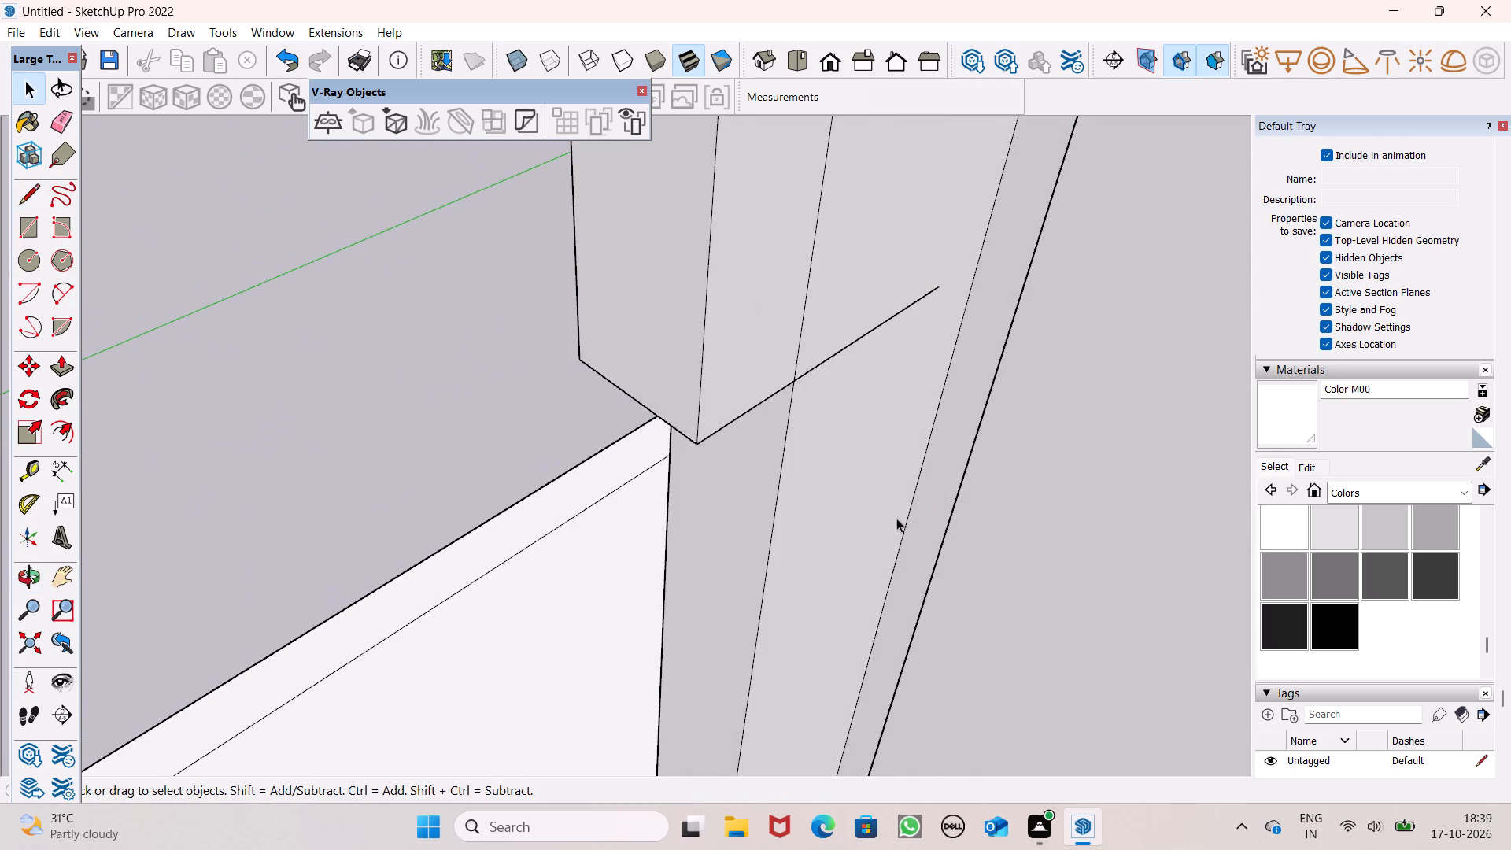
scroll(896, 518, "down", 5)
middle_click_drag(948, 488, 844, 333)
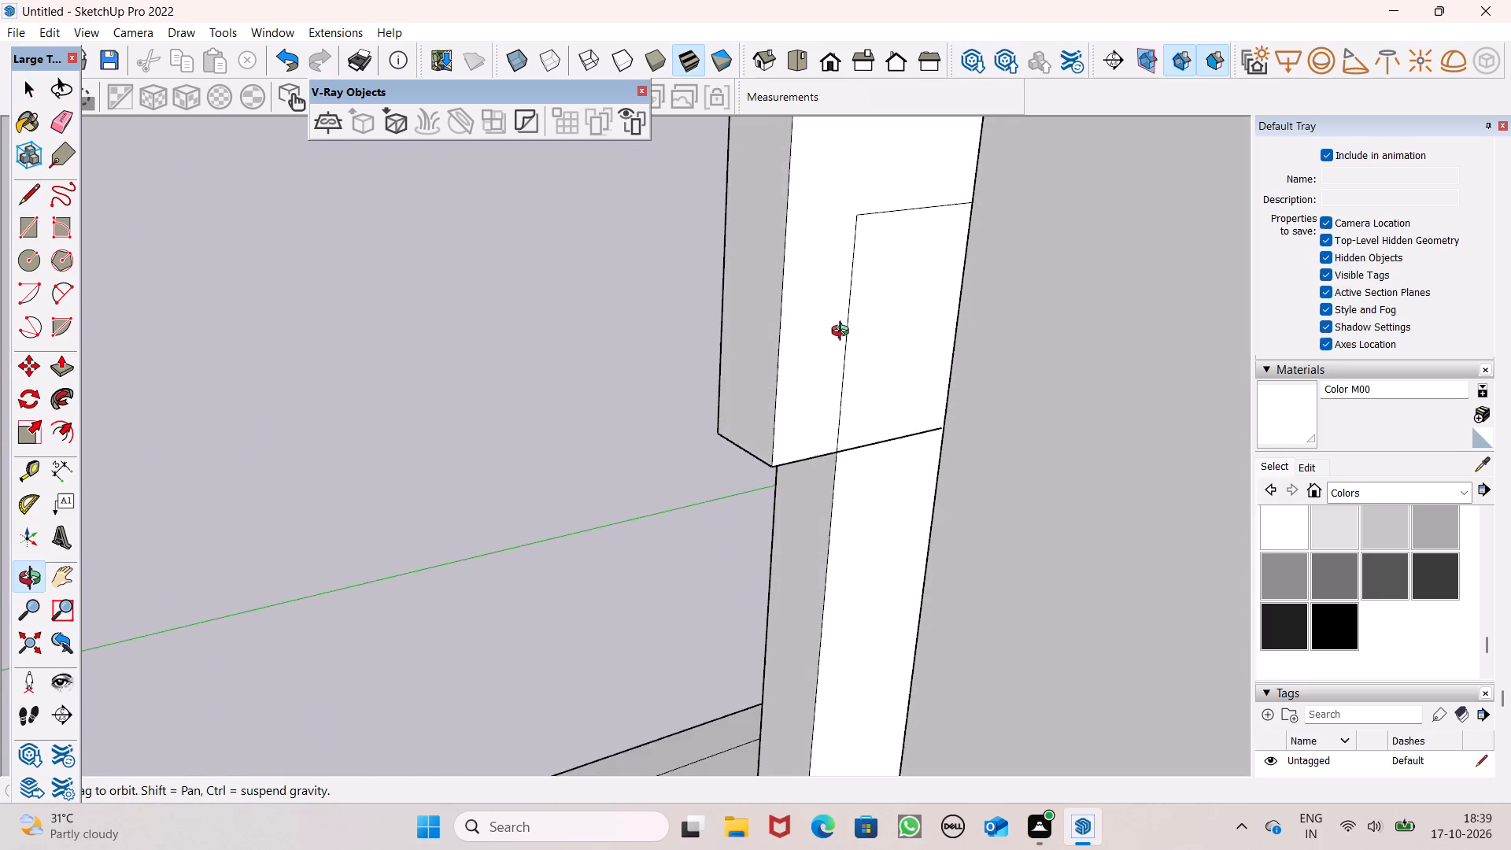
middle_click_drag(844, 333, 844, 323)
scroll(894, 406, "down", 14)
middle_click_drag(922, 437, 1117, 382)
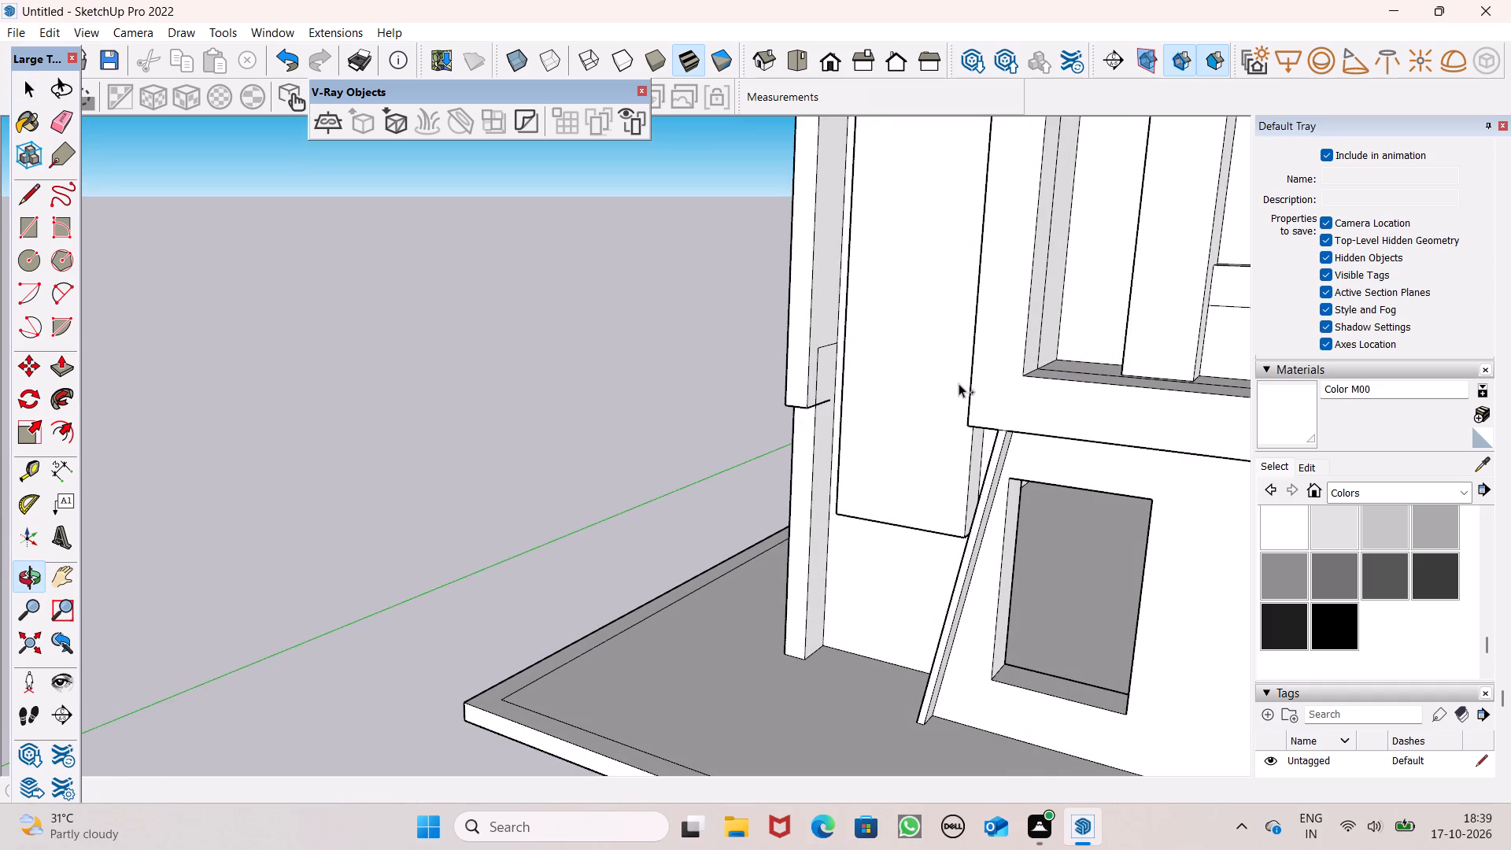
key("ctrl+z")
Draw a line about 1' 8 15/16" long from the projection's bottom inner corner across to the wall's back edge.
scroll(826, 342, "up", 8)
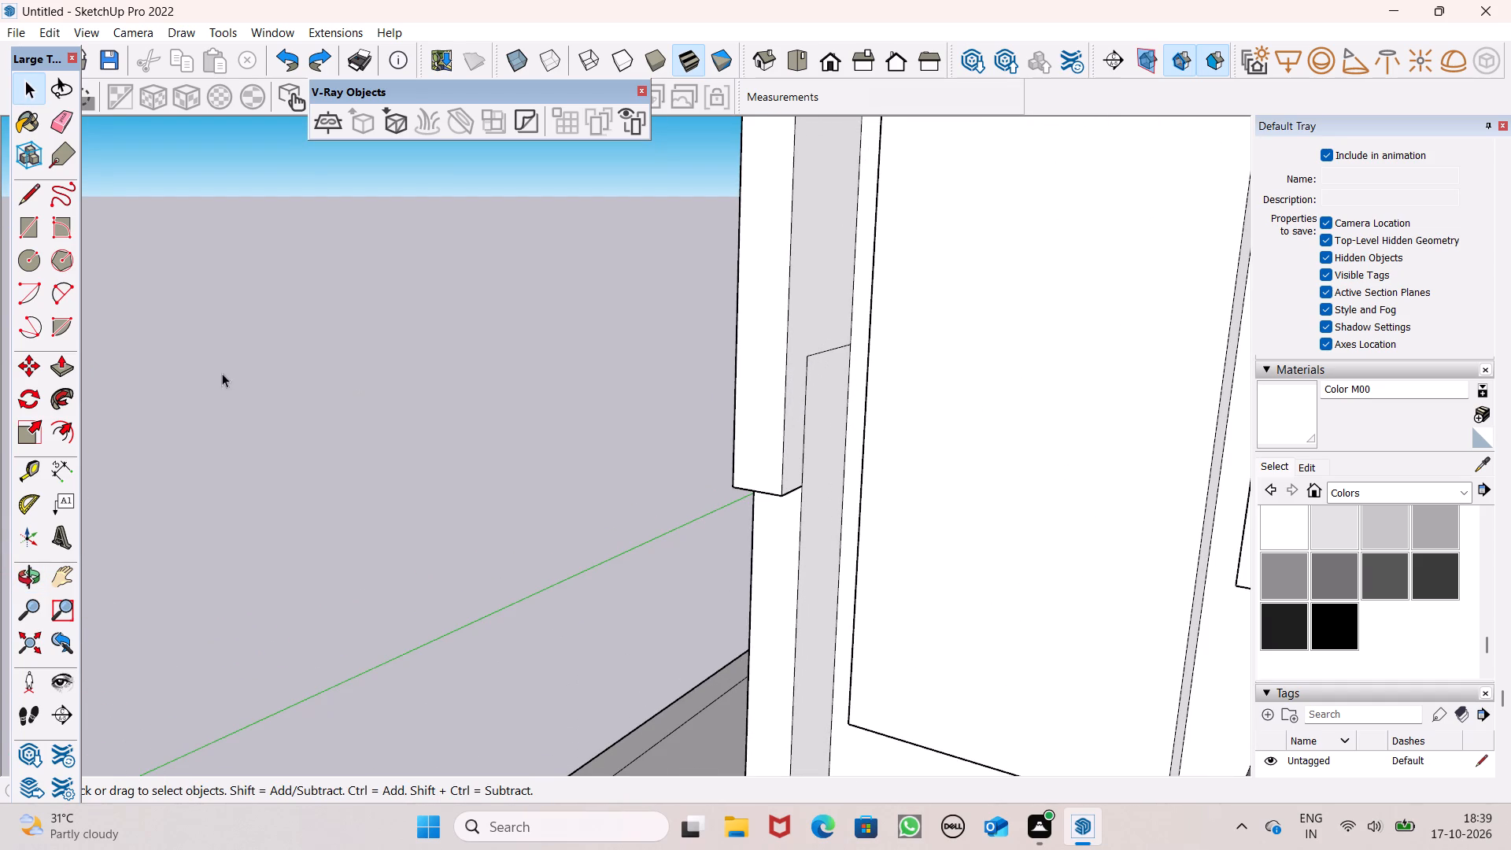
left_click(28, 191)
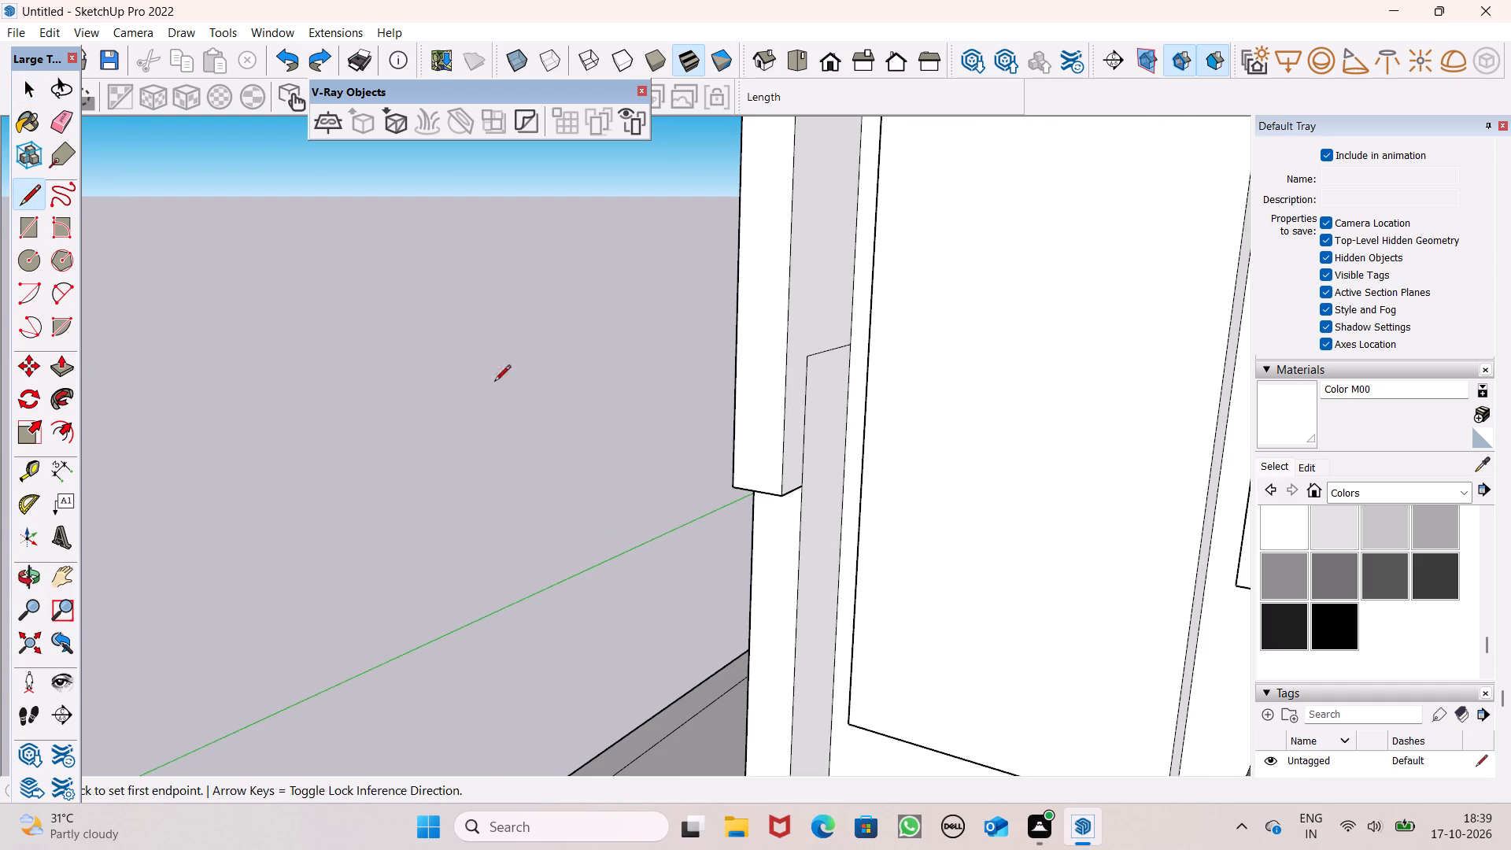
scroll(691, 461, "up", 6)
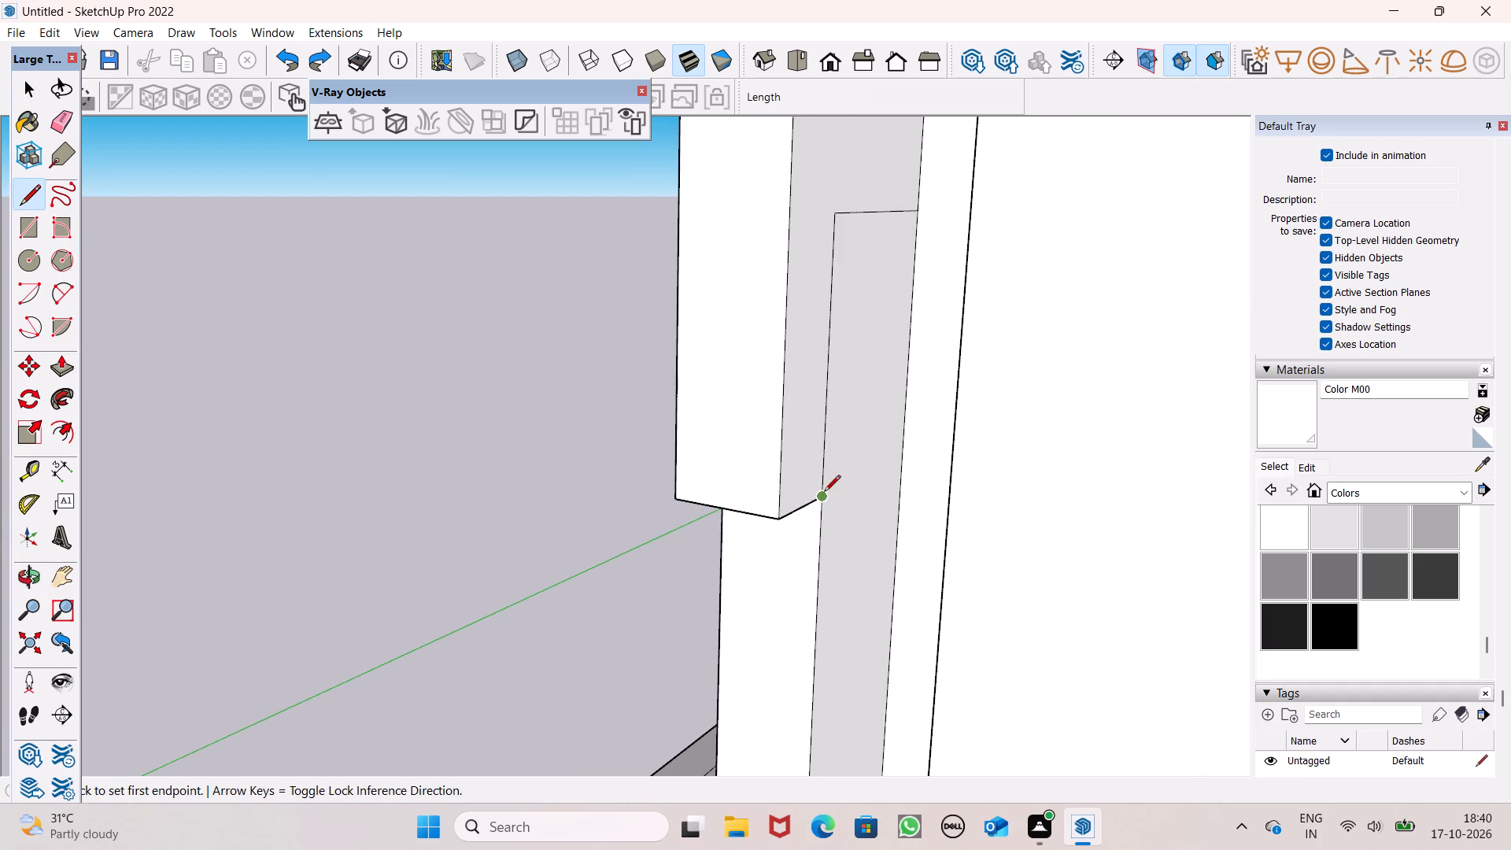
left_click(821, 497)
middle_click_drag(944, 470, 1003, 427)
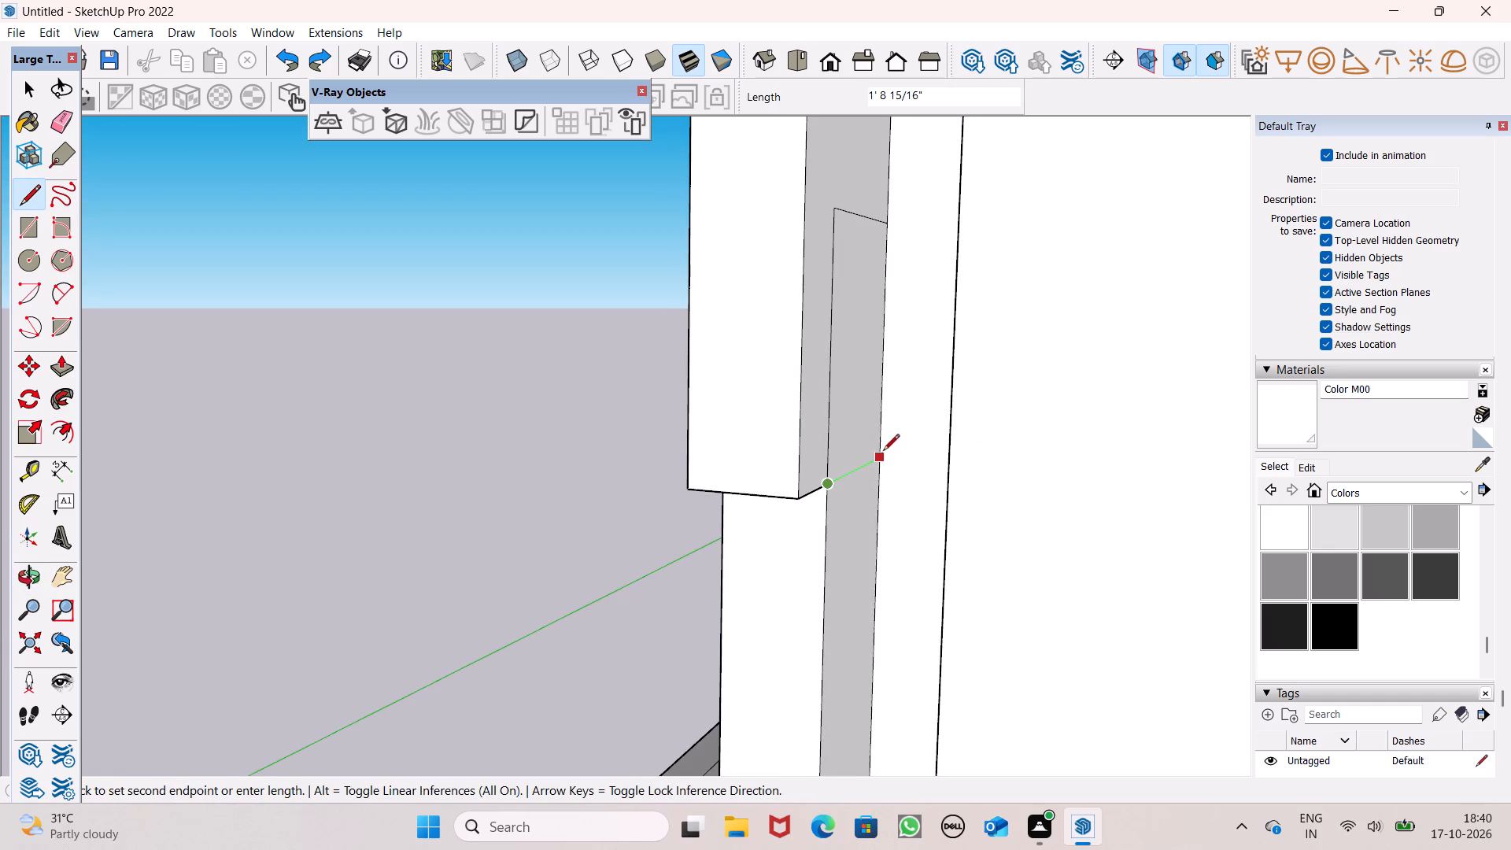
scroll(892, 454, "up", 16)
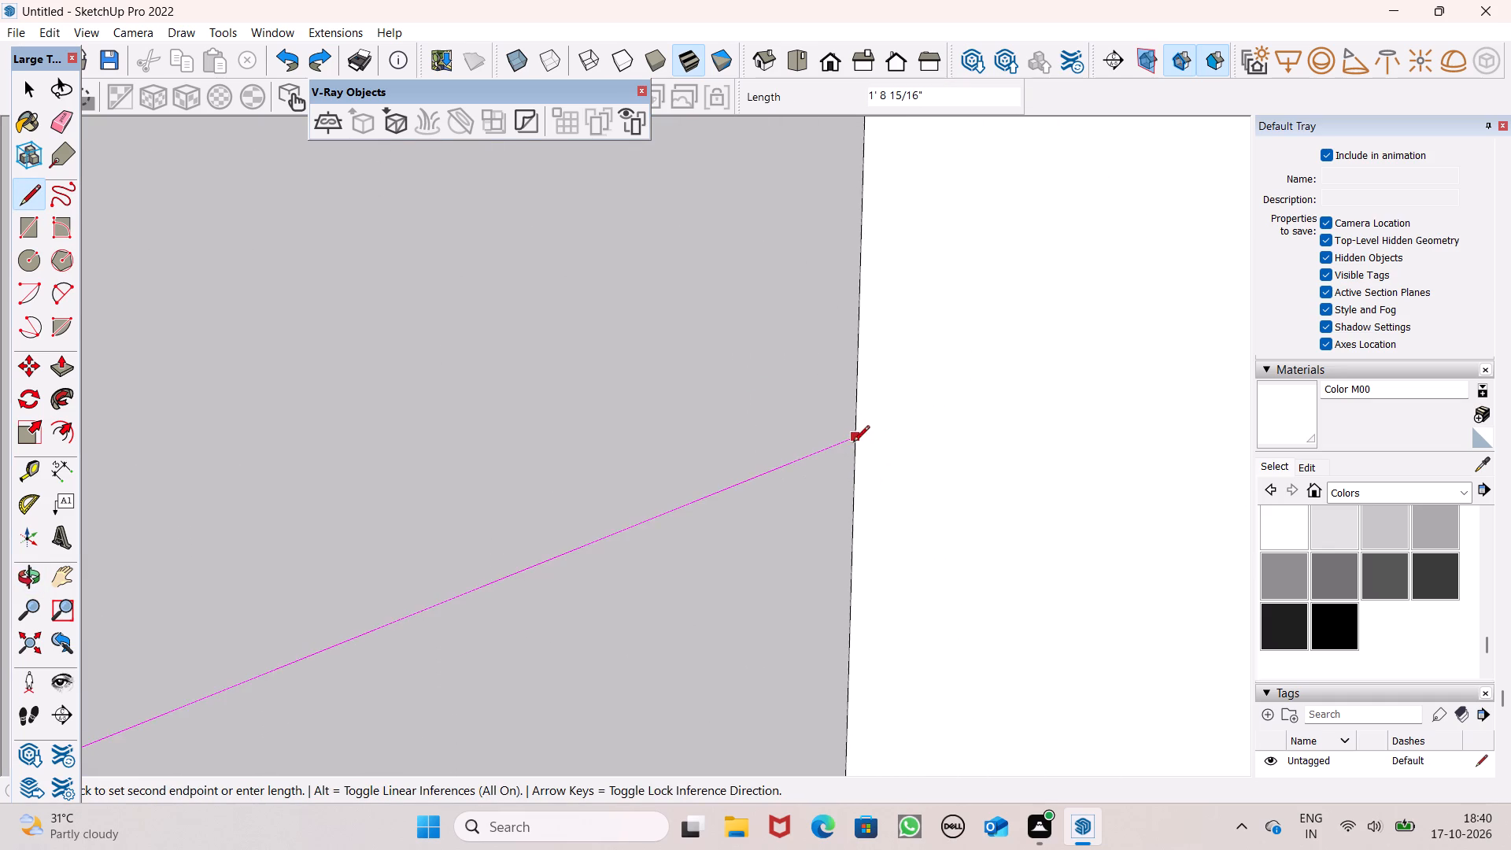
left_click(860, 443)
scroll(874, 423, "down", 7)
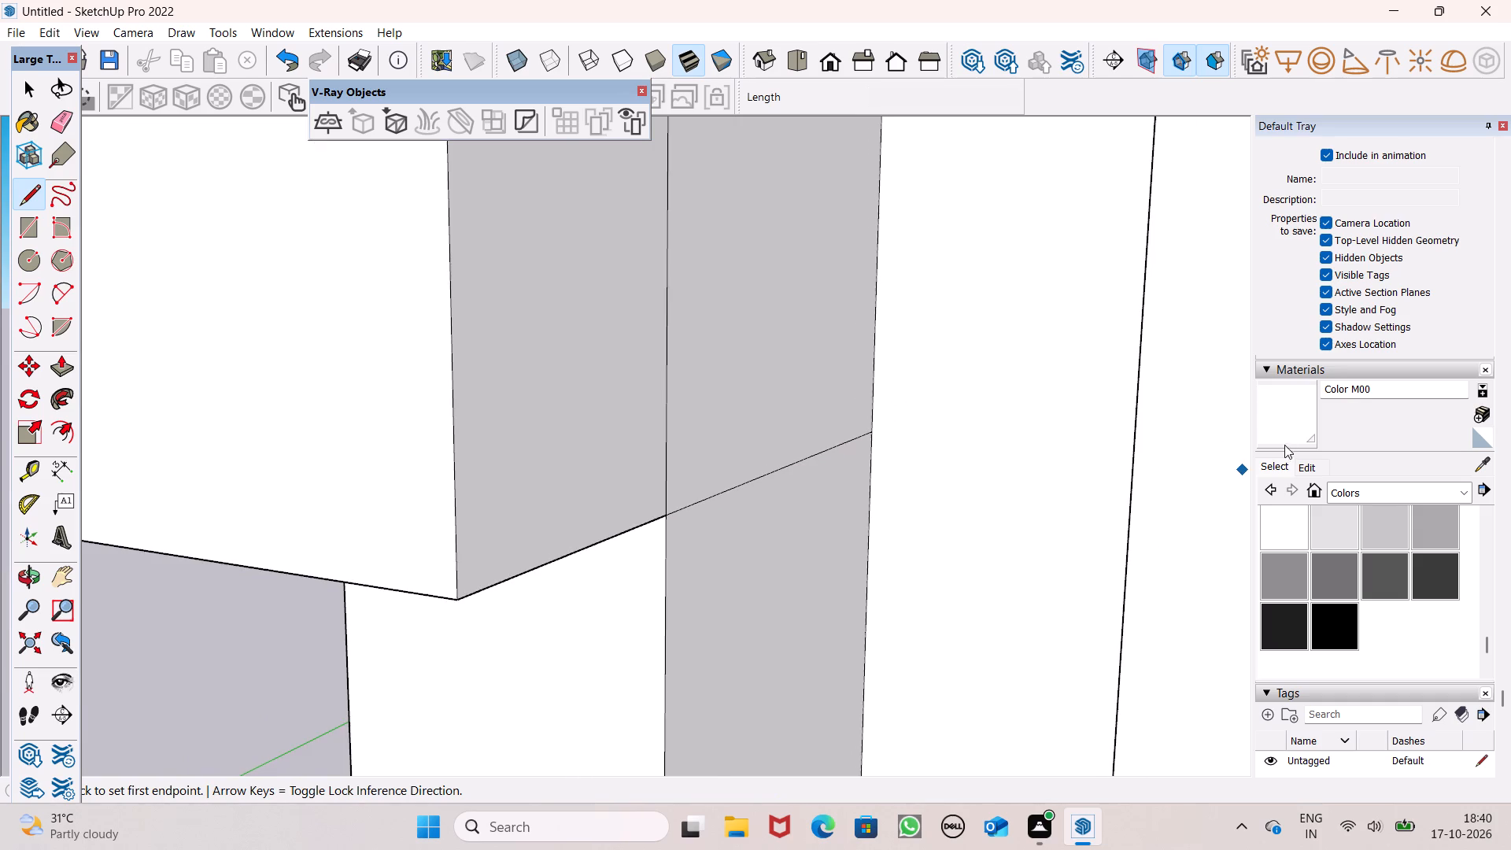
key("space")
Draw a horizontal line across the projection's inner face just above its bottom edge, from the outer edge past the inner vertical line.
scroll(1115, 398, "down", 19)
middle_click_drag(1040, 433, 866, 508)
scroll(885, 482, "down", 4)
middle_click_drag(951, 497, 880, 517)
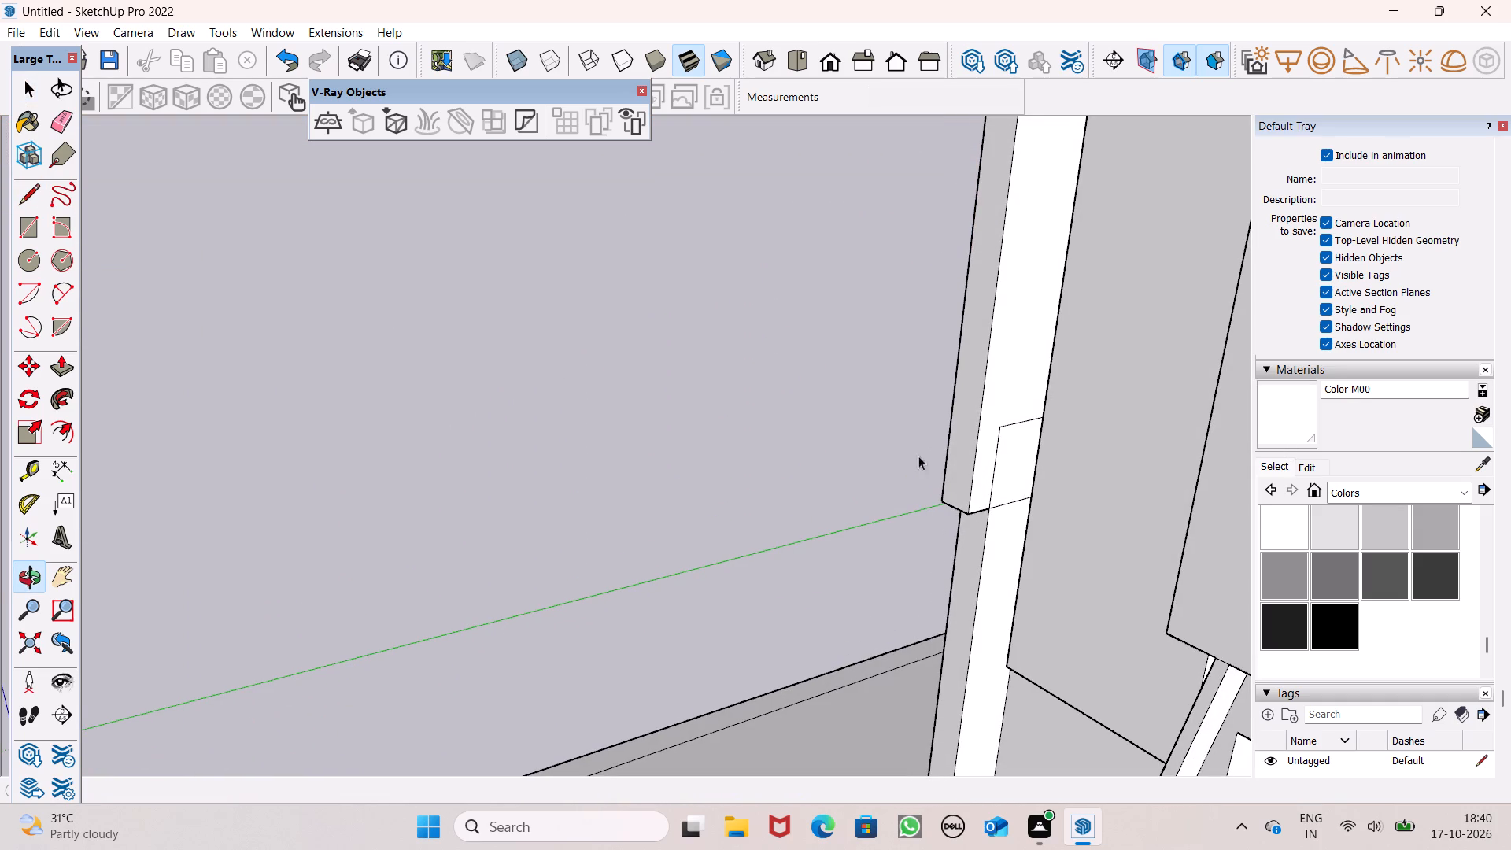
left_click(23, 203)
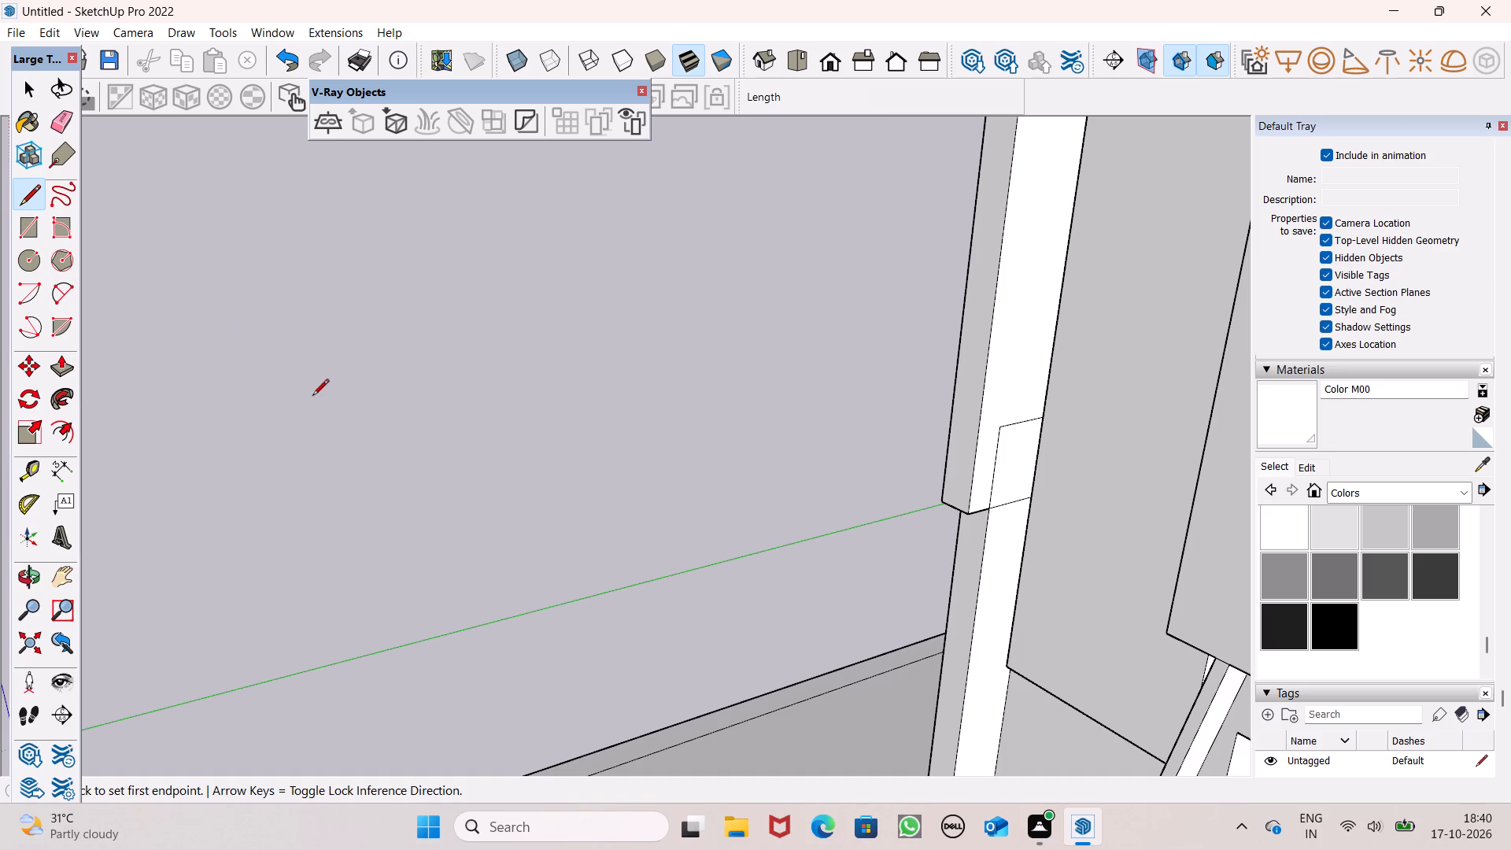
middle_click_drag(962, 516, 814, 514)
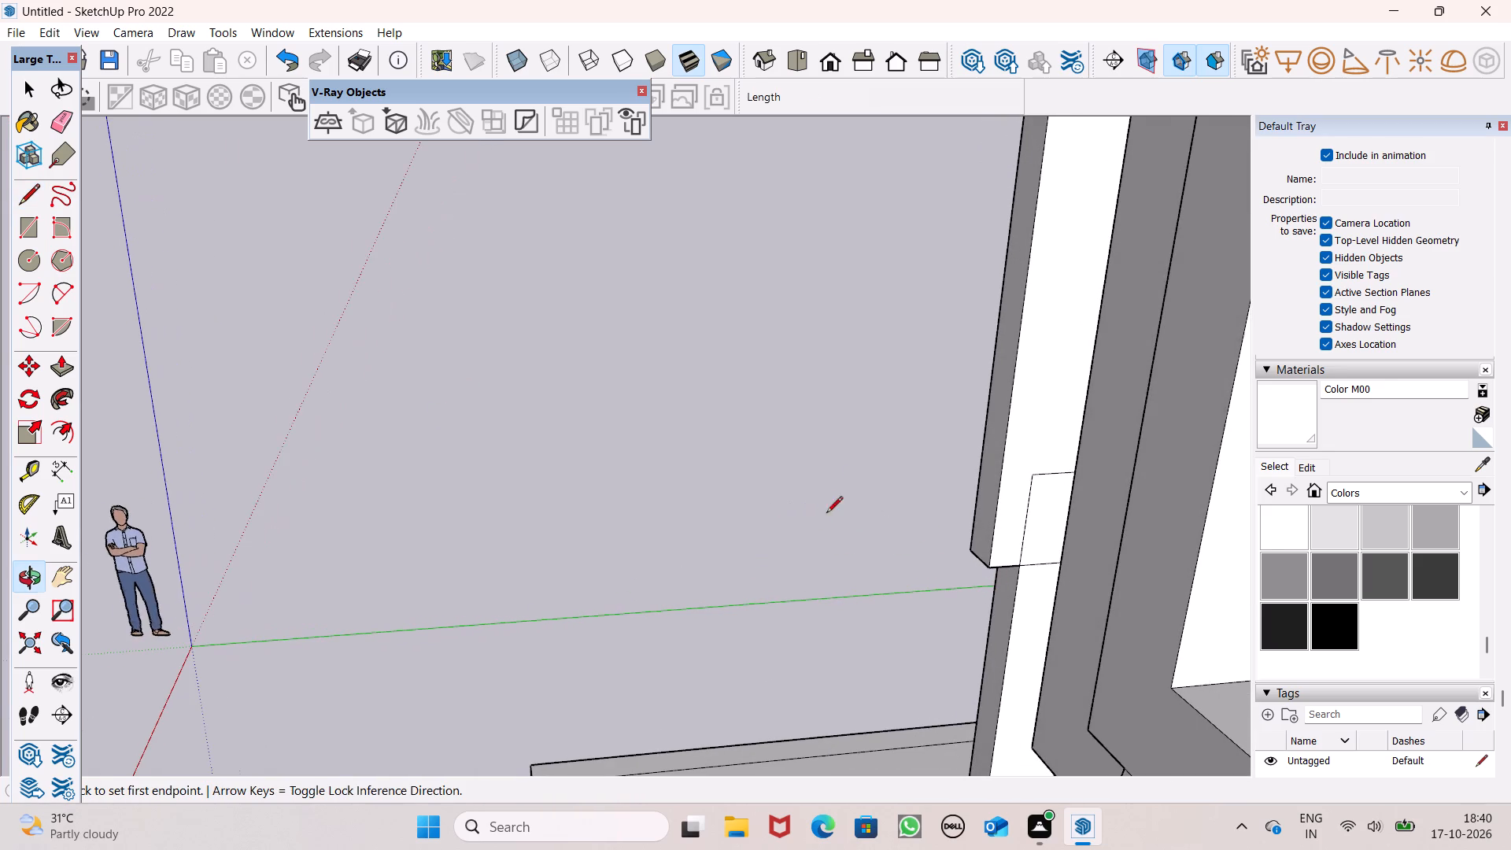
scroll(1054, 528, "up", 1)
middle_click_drag(1032, 545, 1027, 487)
scroll(1029, 539, "up", 1)
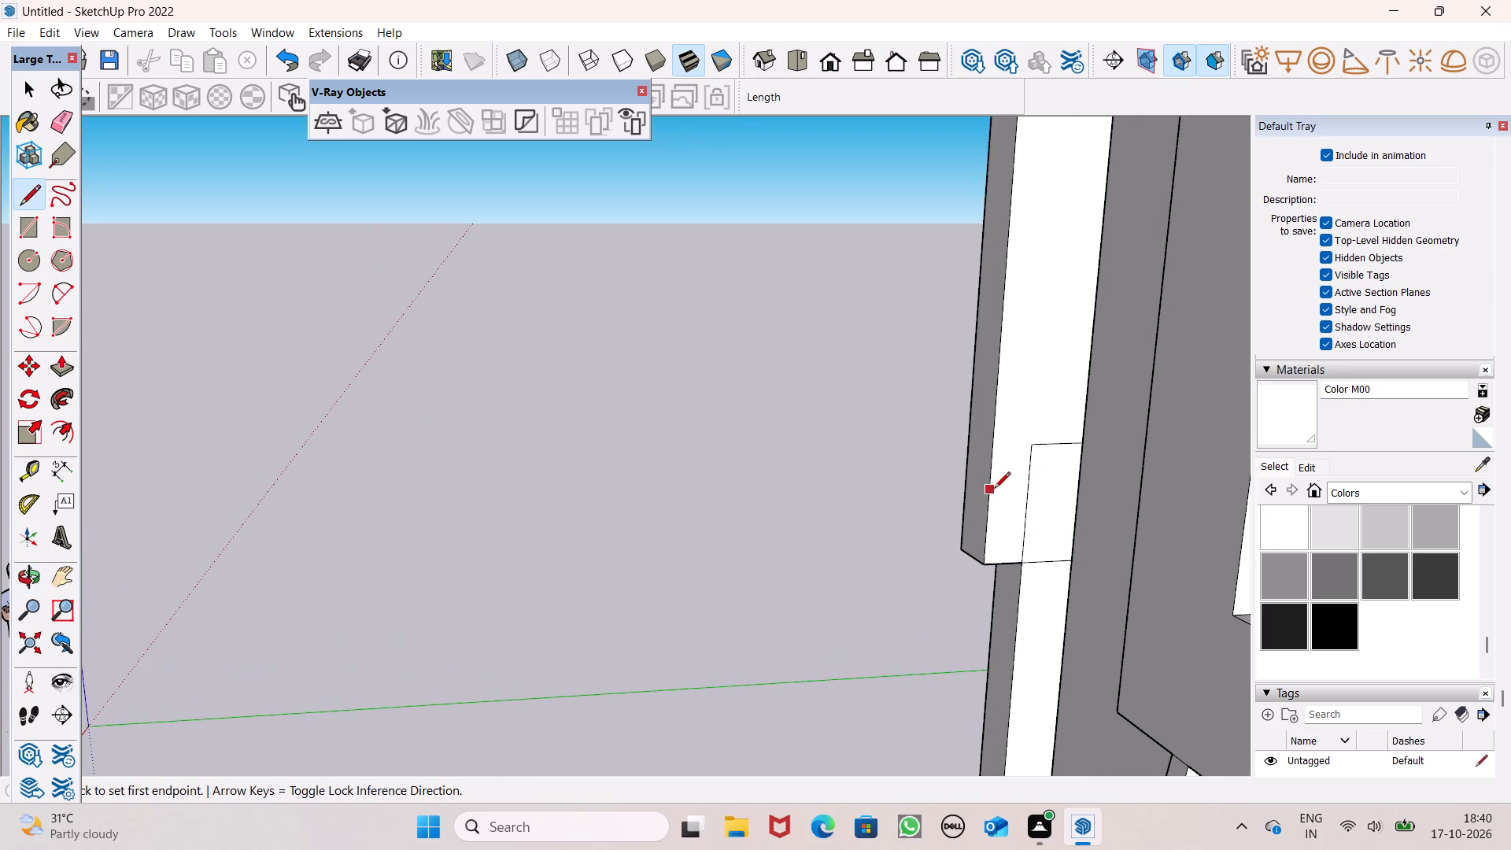
left_click(1006, 482)
left_click_drag(983, 480, 1018, 478)
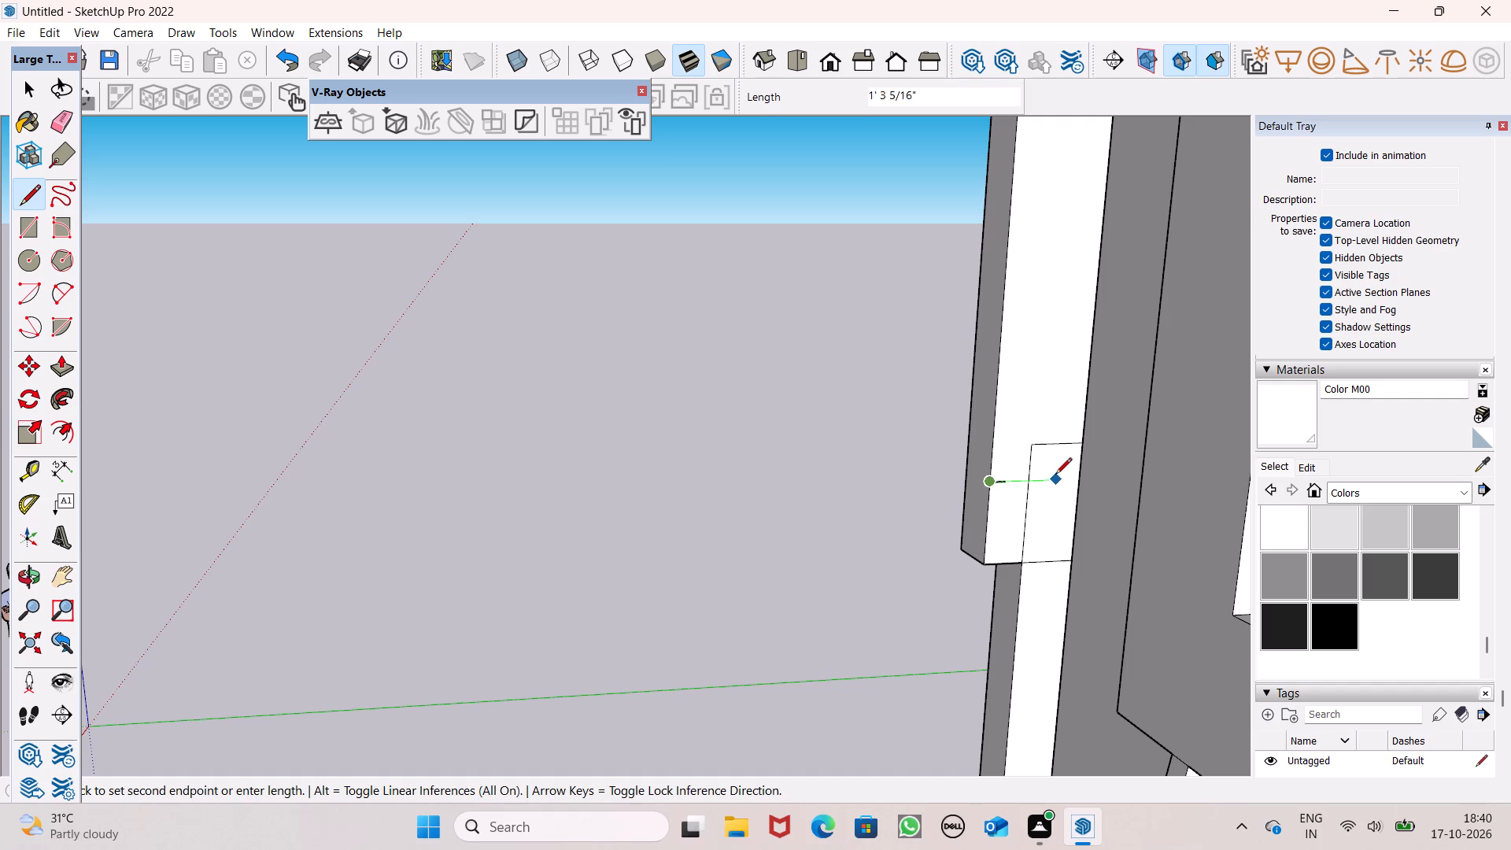
left_click(1047, 486)
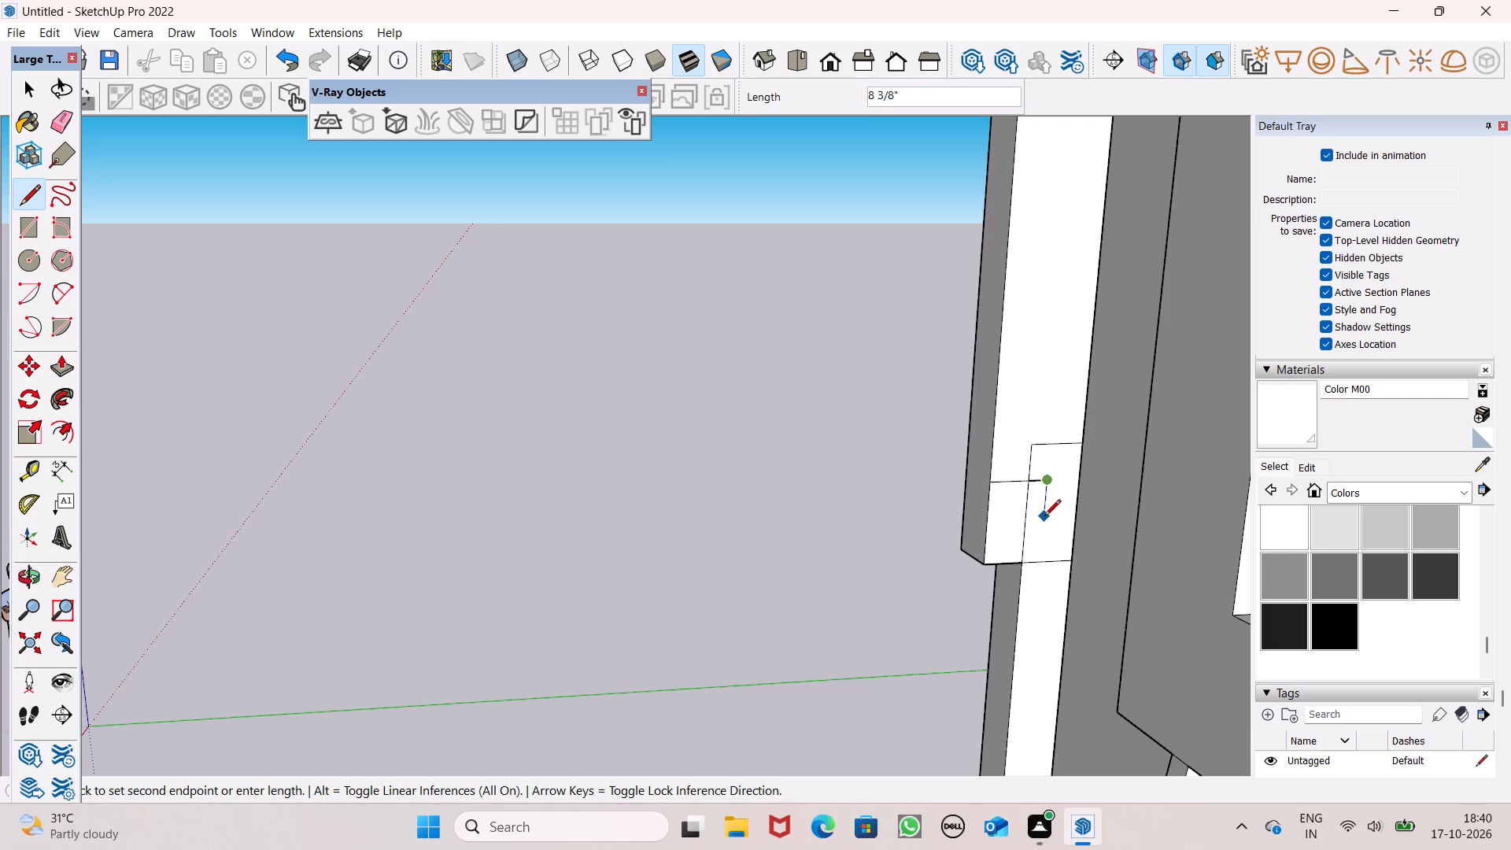
Erase the new line's overhang and the old vertical and top segments above it, leaving a small rectangle at the projection's bottom.
key("space")
left_click(53, 121)
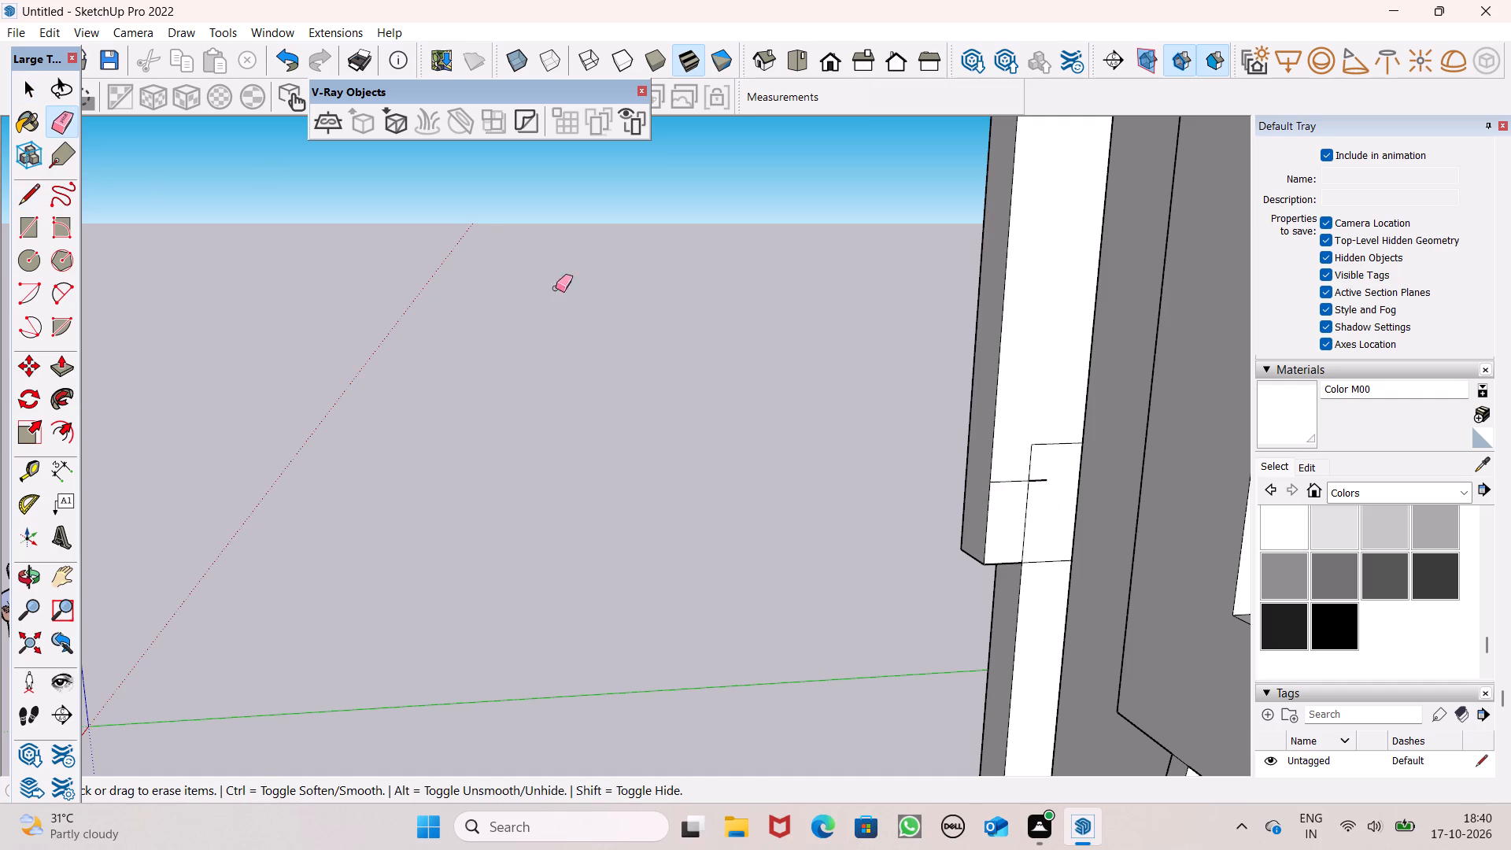
left_click_drag(1040, 481, 1033, 471)
left_click(1033, 471)
left_click_drag(1029, 463, 1052, 455)
left_click(1049, 445)
scroll(1048, 448, "down", 5)
middle_click_drag(1040, 476, 1112, 503)
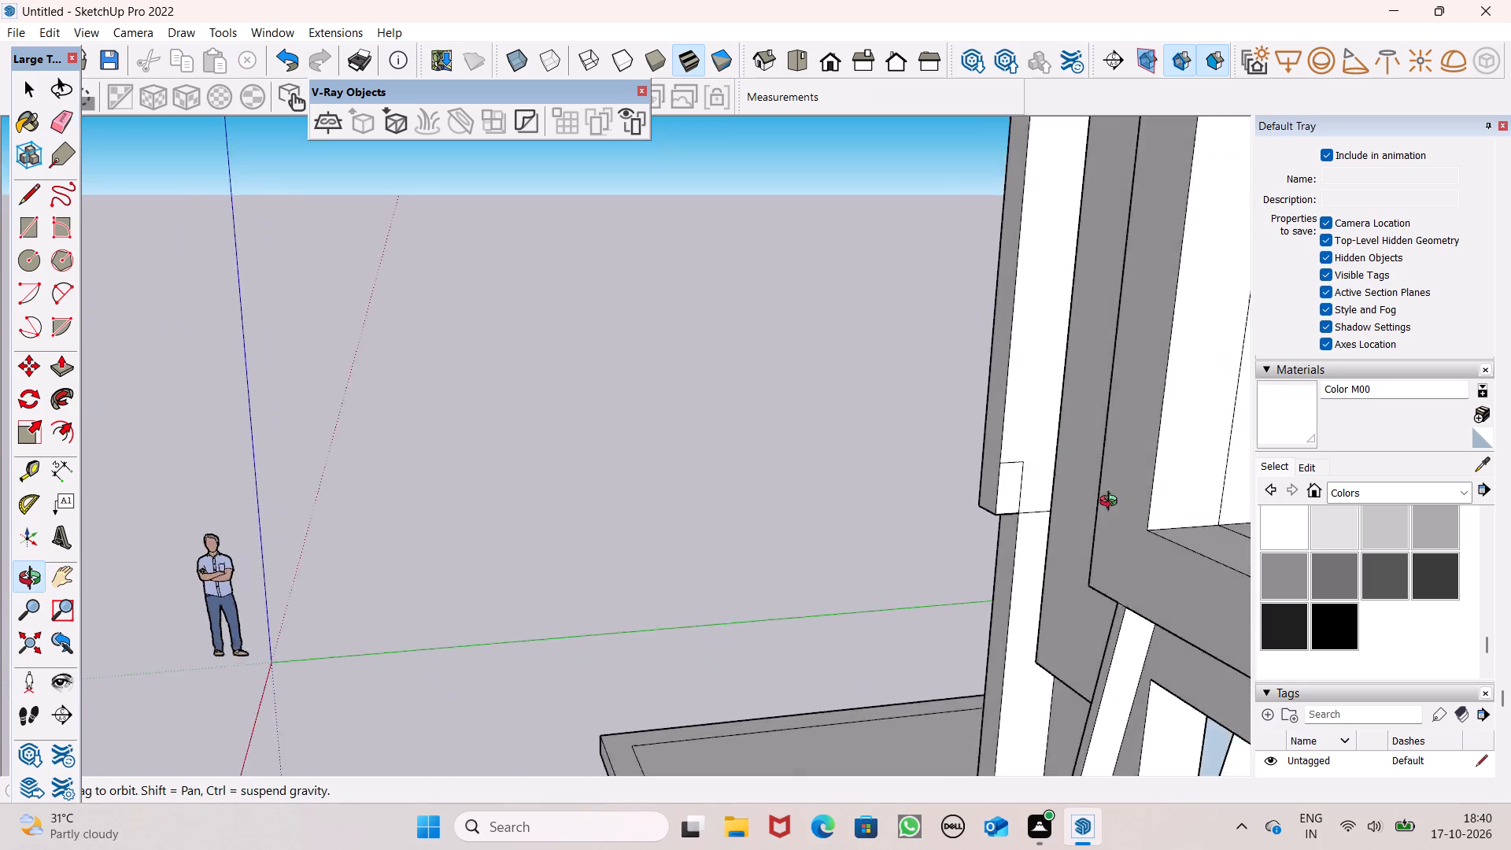
middle_click_drag(1112, 503, 1330, 482)
key("space")
Pull the small rectangle at the projection's bottom out 3' 6 11/16" as a horizontal bar across the tall panel's front.
scroll(1074, 456, "down", 3)
middle_click_drag(1055, 469, 842, 519)
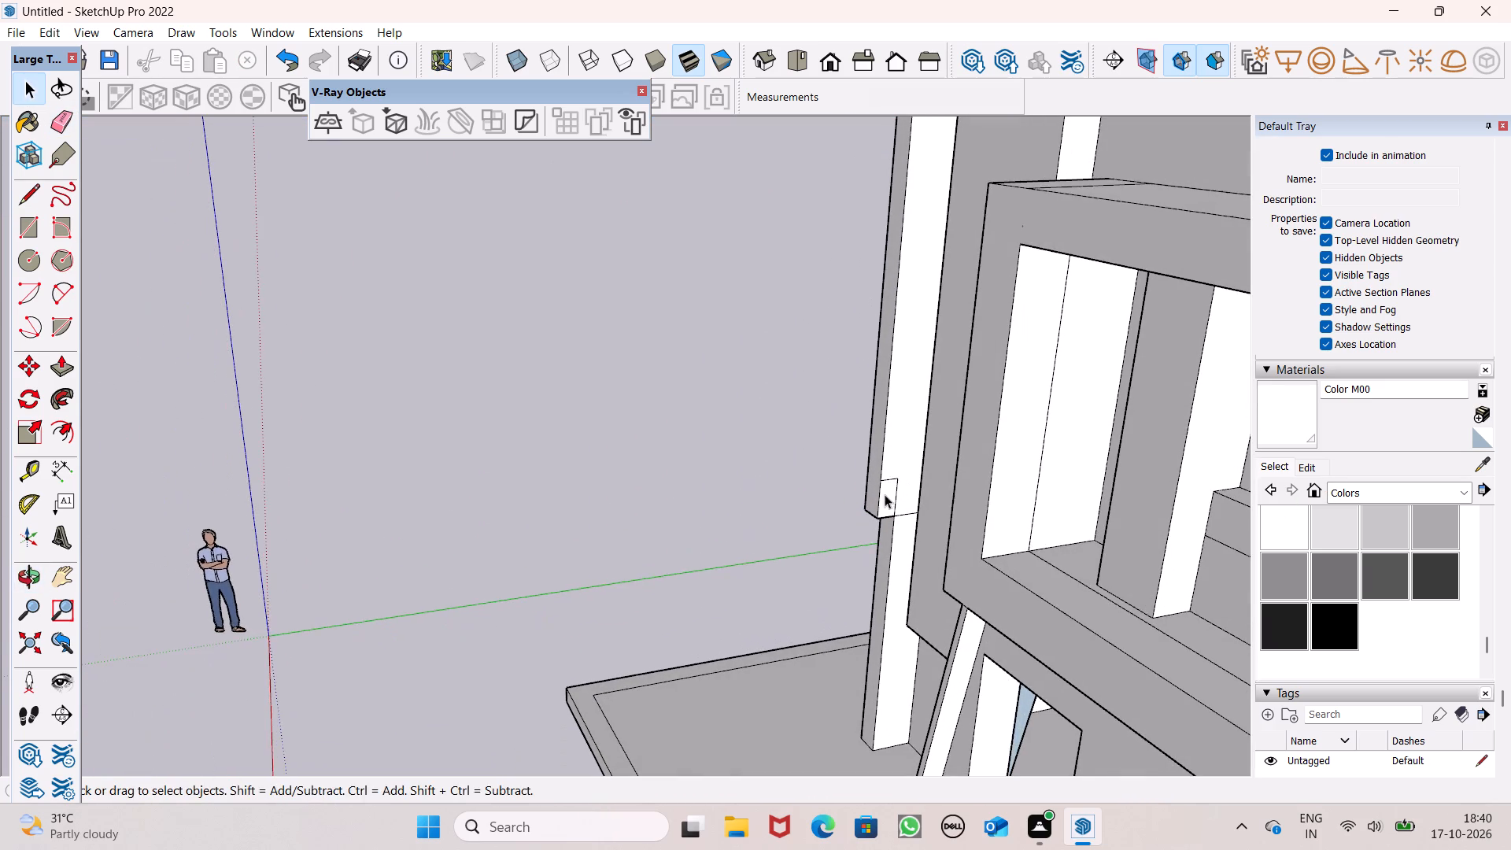
middle_click_drag(970, 468, 1029, 413)
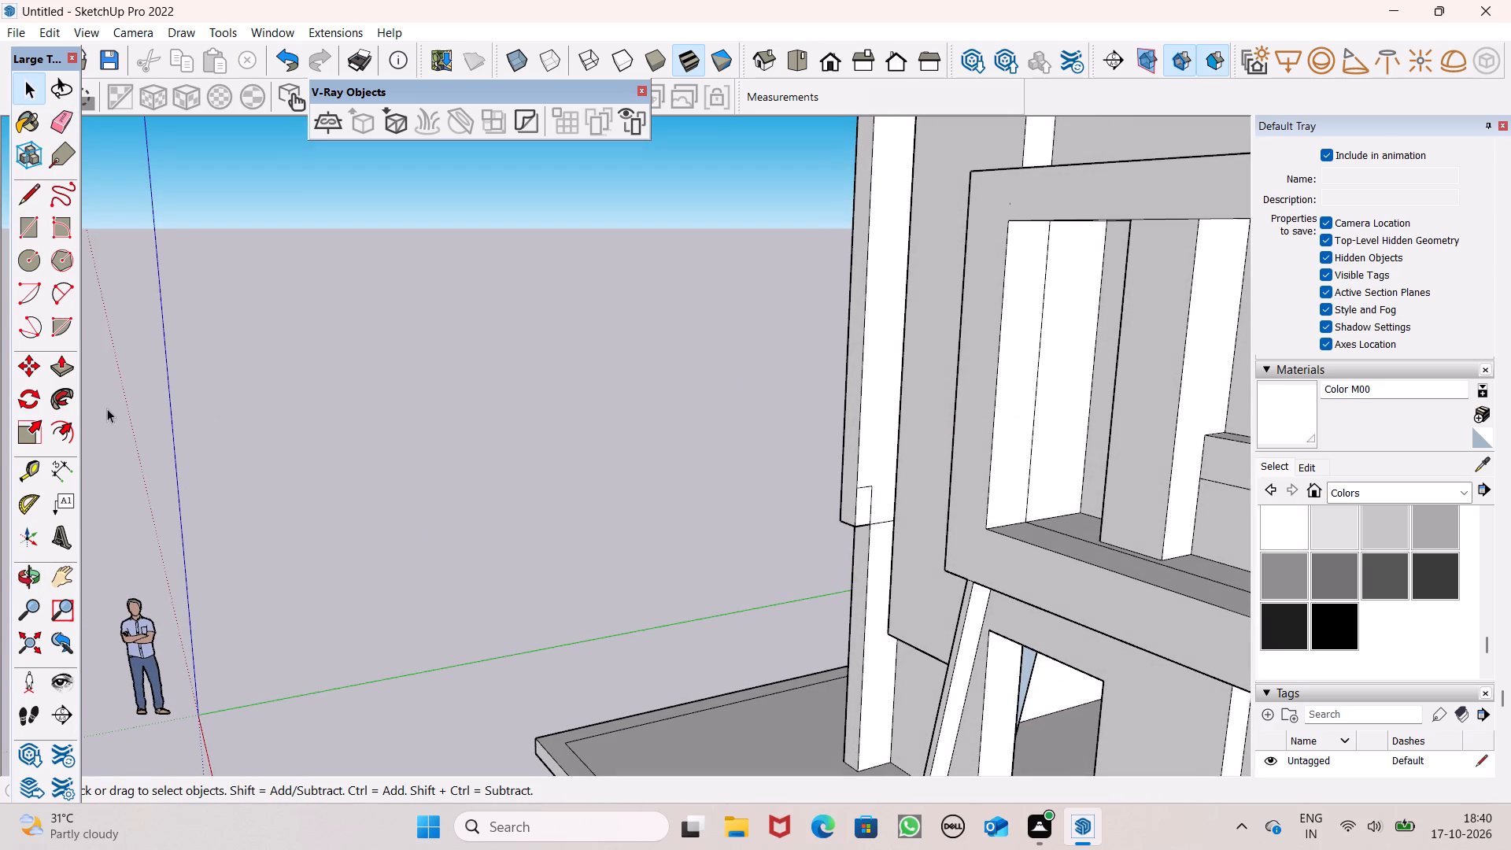
left_click(60, 374)
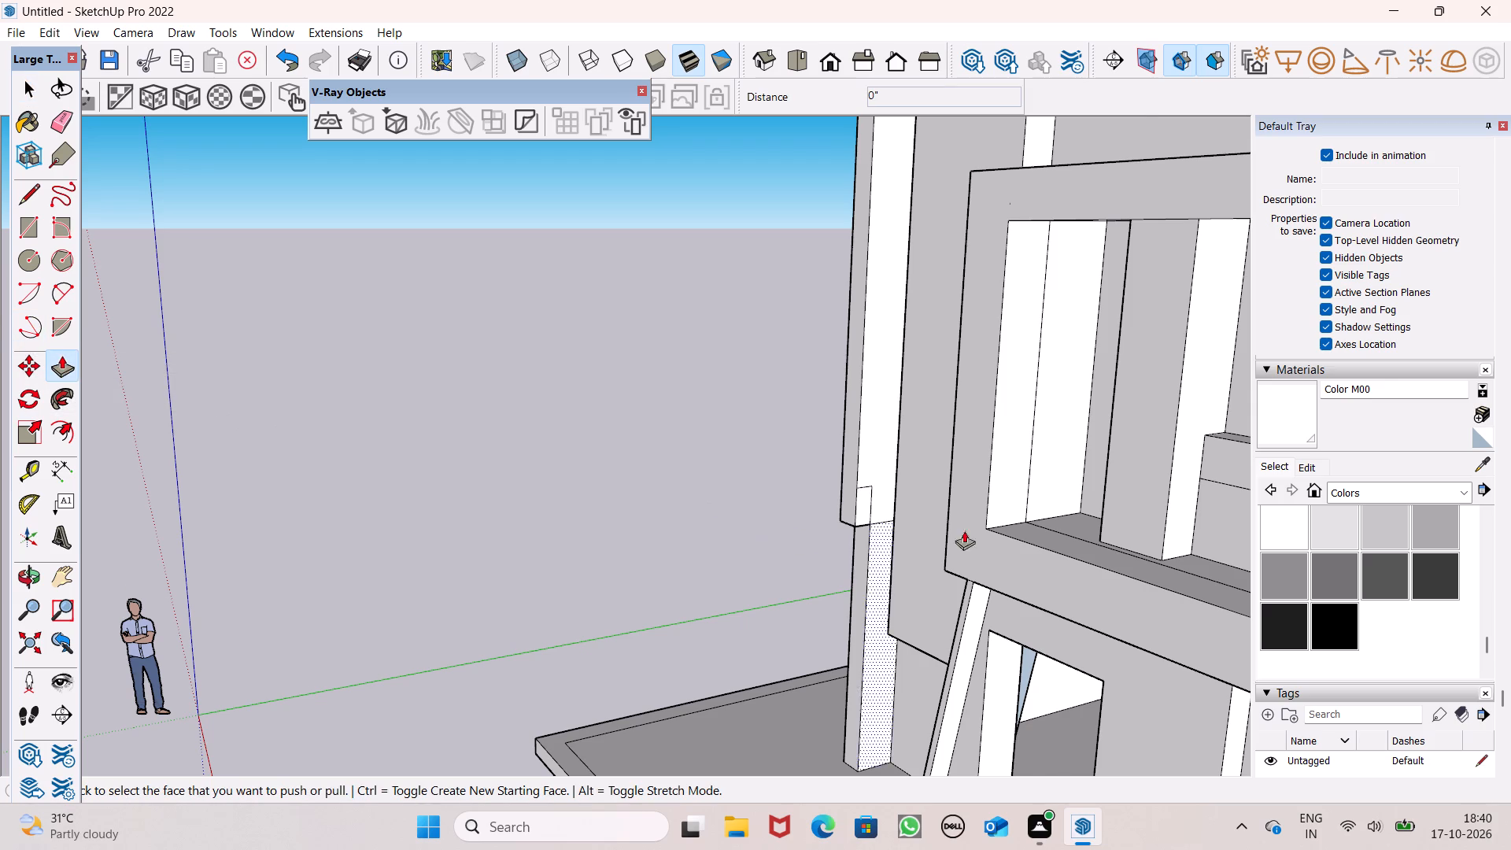
scroll(984, 527, "up", 5)
left_click_drag(810, 502, 838, 513)
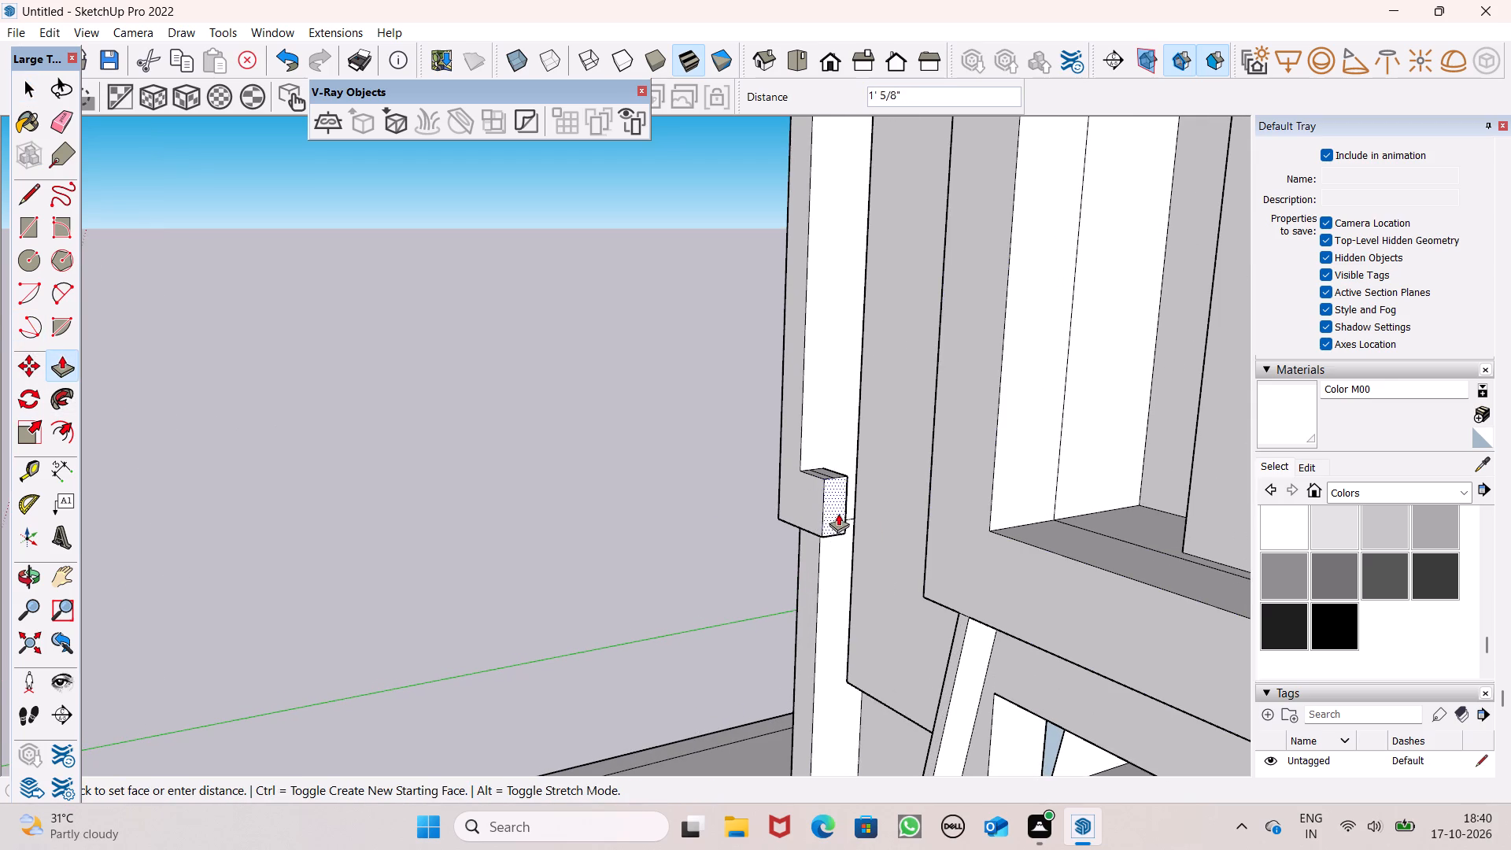
left_click_drag(838, 513, 892, 551)
Erase the lengthwise dividing line on the top face of the new horizontal bar.
middle_click_drag(882, 578, 922, 558)
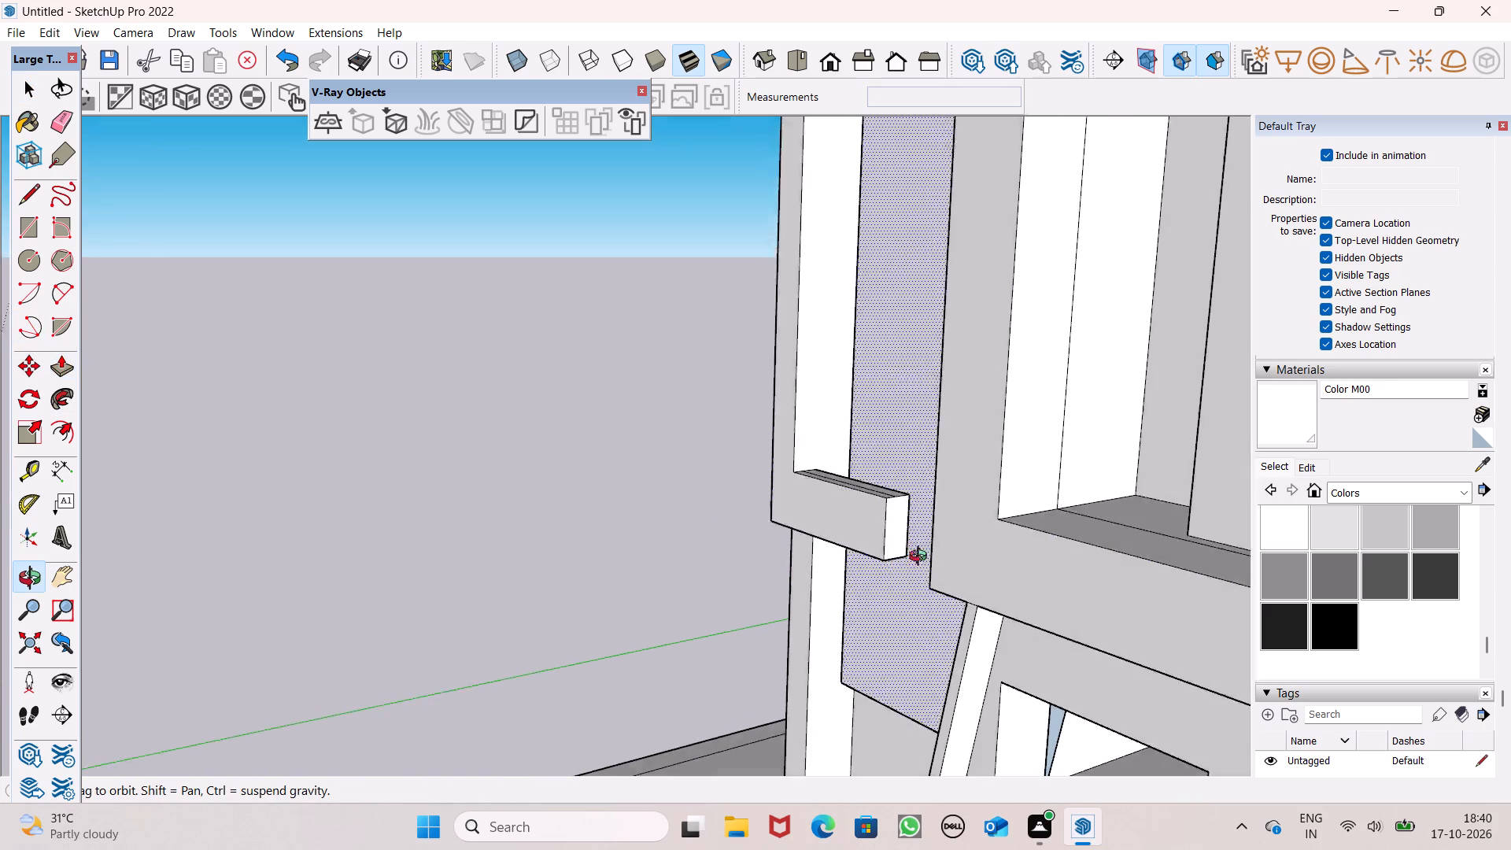
middle_click_drag(922, 558, 1127, 461)
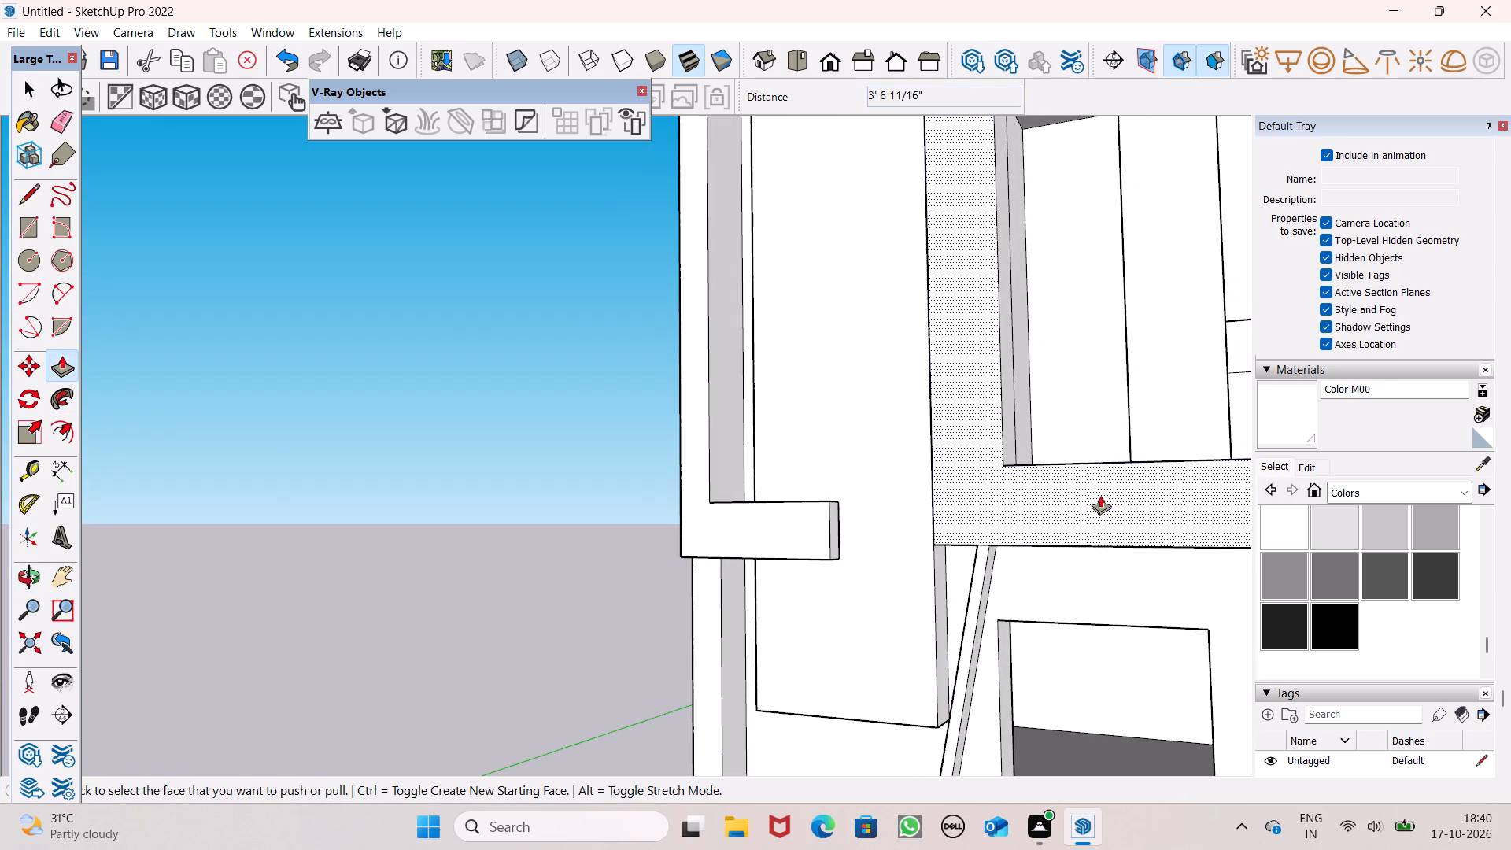
scroll(806, 526, "up", 1)
middle_click_drag(806, 526, 922, 519)
scroll(925, 516, "down", 4)
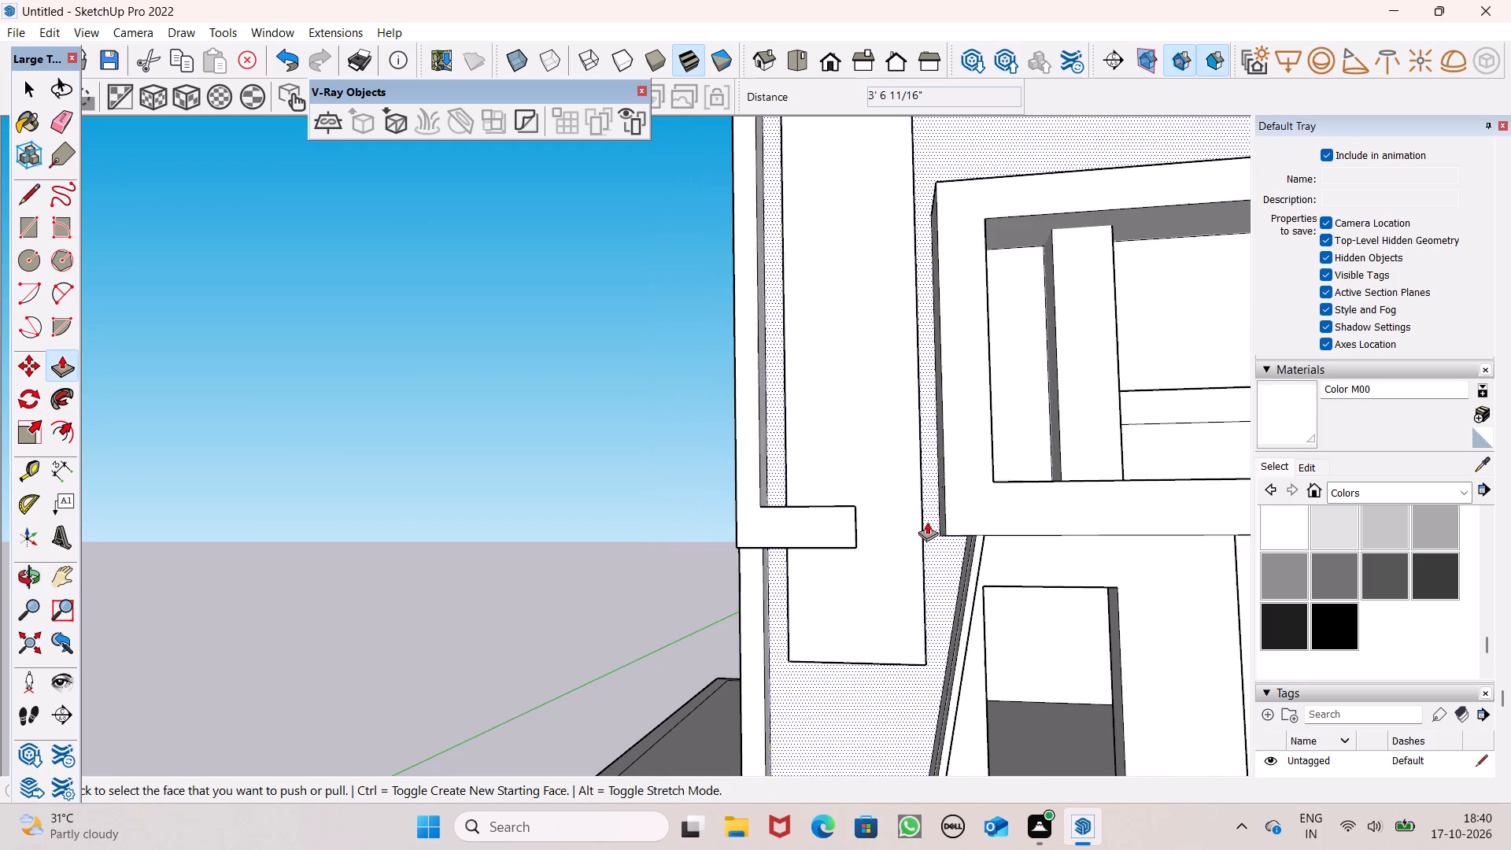
middle_click_drag(768, 510, 765, 726)
scroll(777, 613, "up", 7)
middle_click_drag(815, 558, 815, 565)
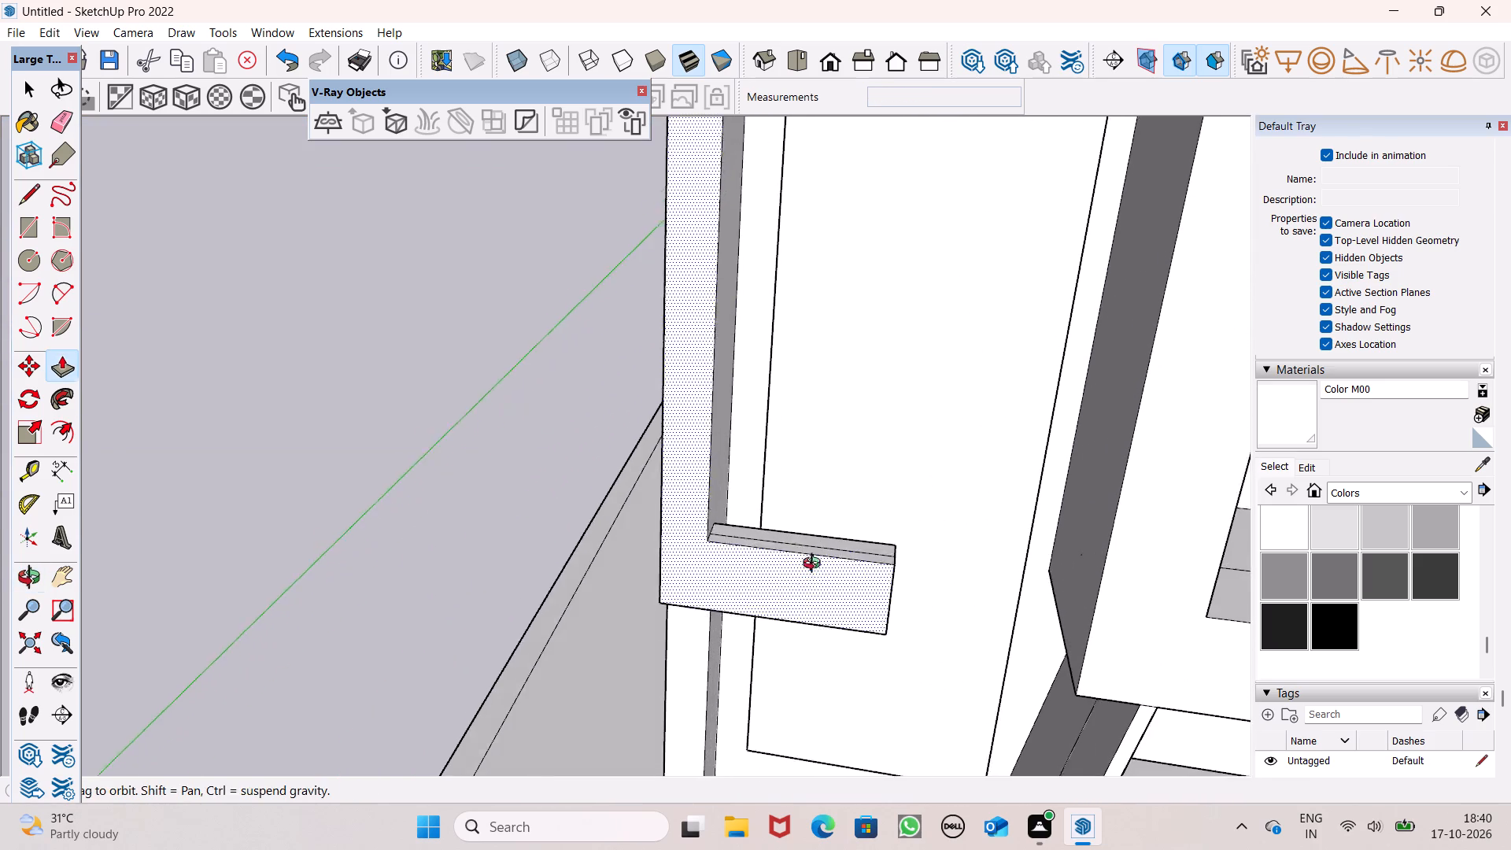
middle_click_drag(815, 565, 786, 651)
left_click(60, 121)
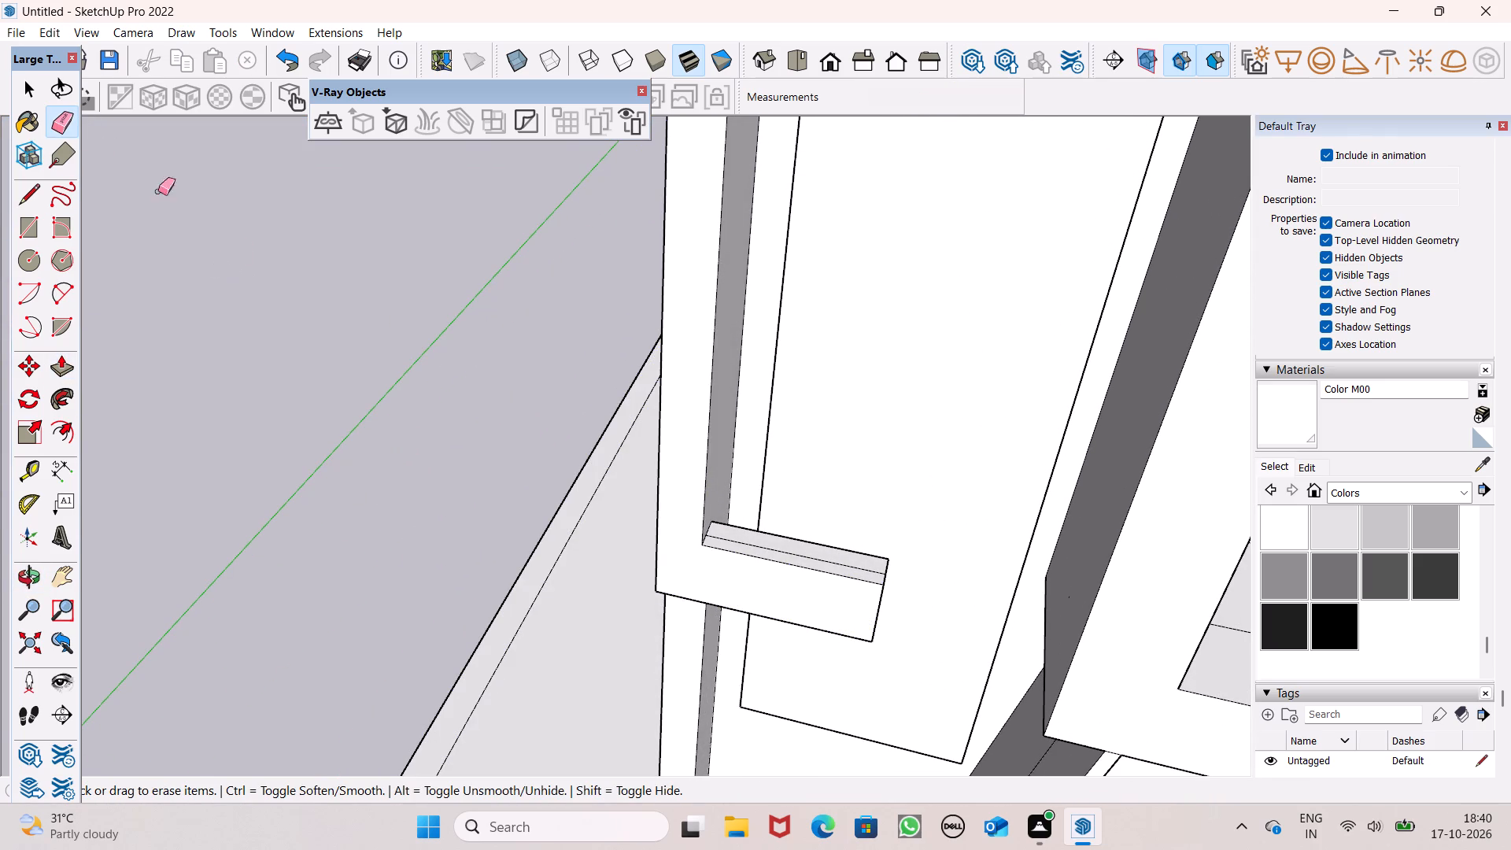
scroll(695, 478, "up", 4)
left_click_drag(755, 565, 751, 575)
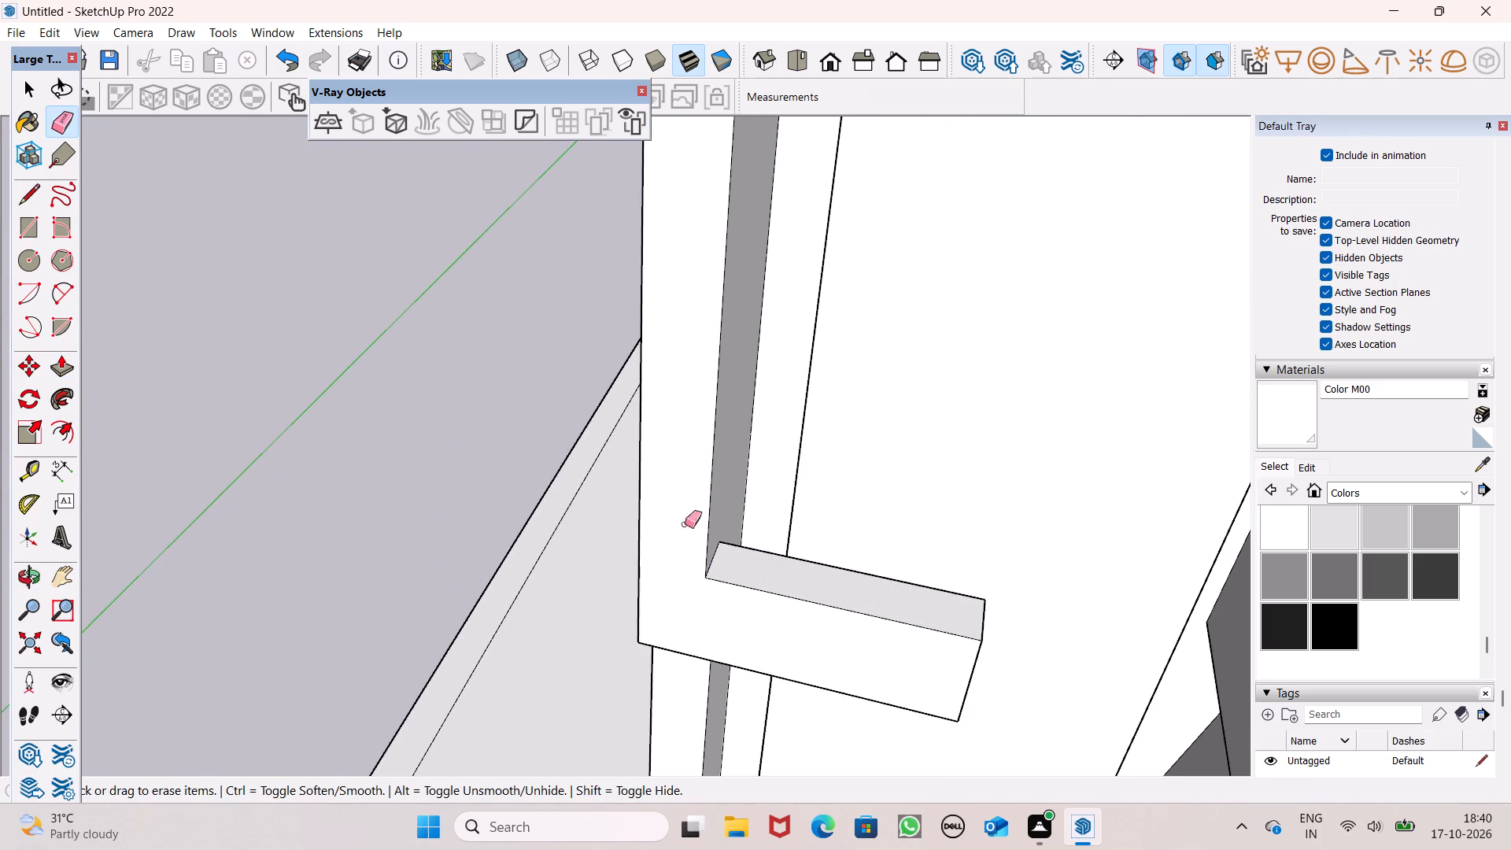
Push the horizontal bar's top face down 5 13/16" to make the bar thinner.
left_click(58, 366)
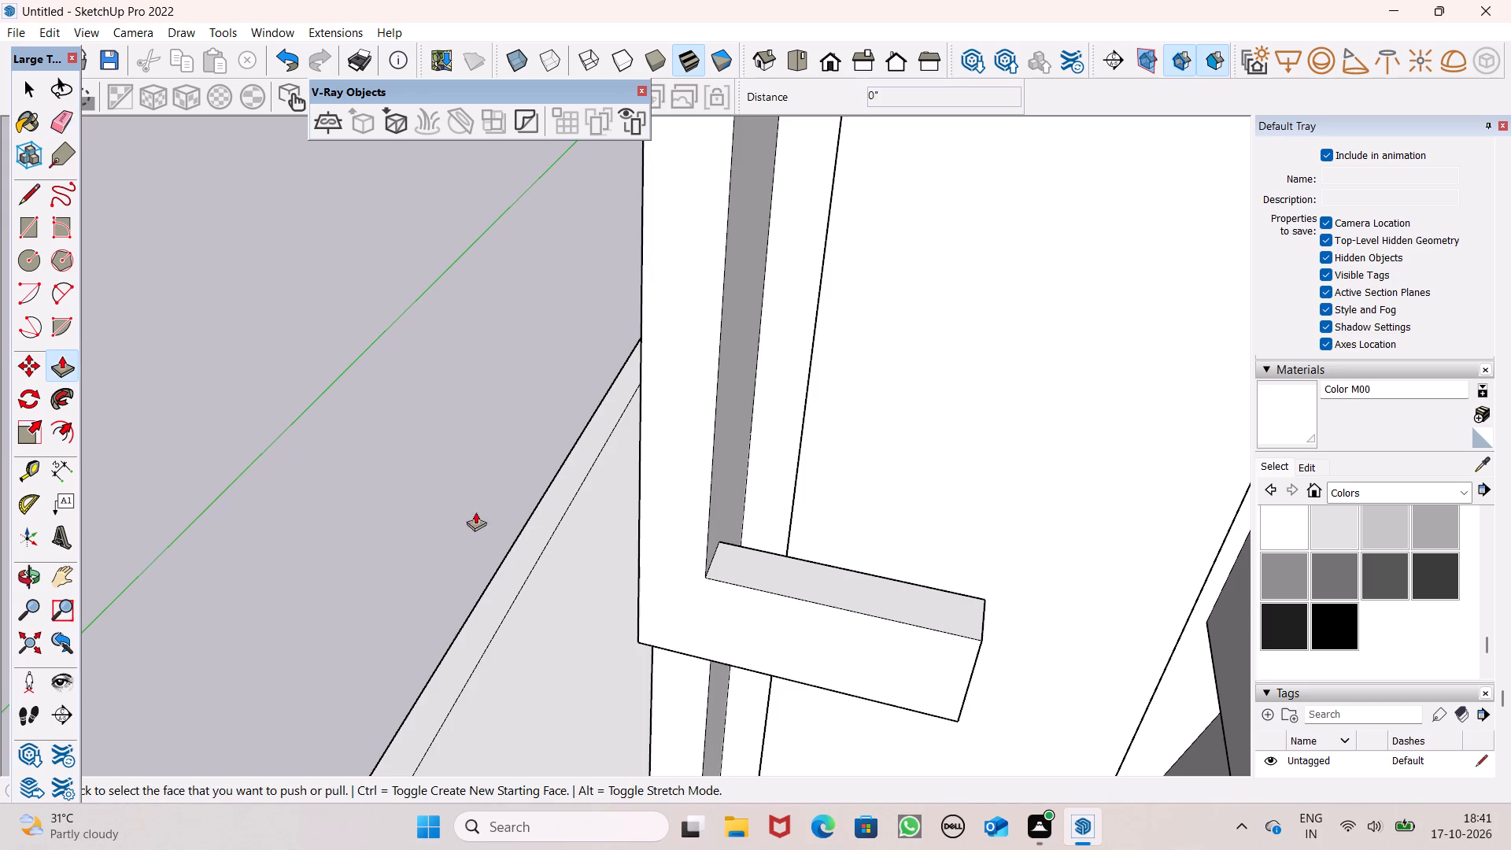
scroll(502, 527, "down", 2)
scroll(616, 572, "up", 3)
left_click_drag(668, 542, 674, 549)
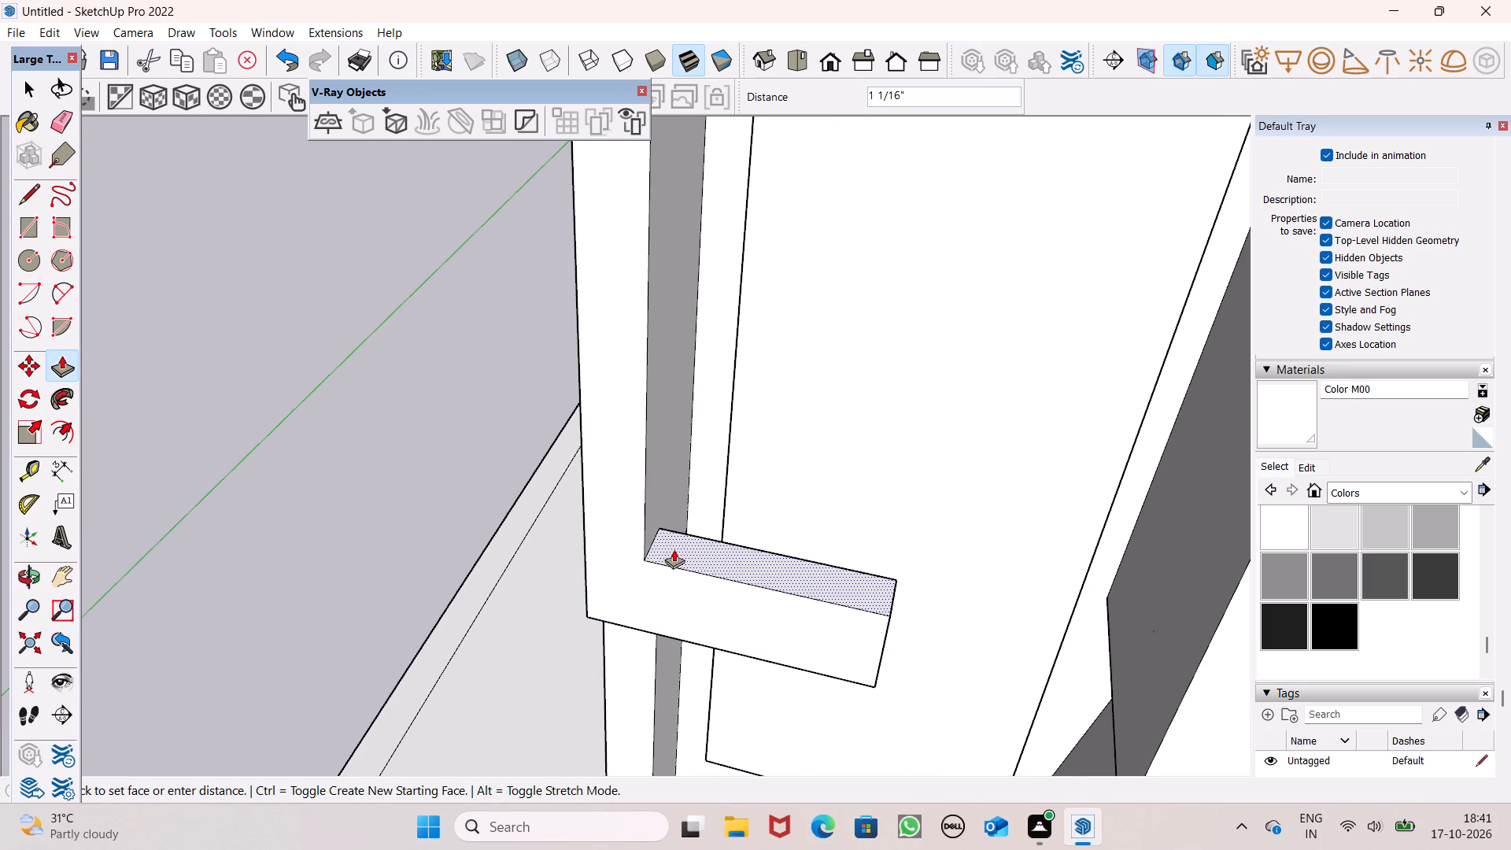
left_click_drag(674, 549, 678, 567)
Examine the thinned bar, tall panel and framed front from low and high angles around the house.
scroll(683, 552, "down", 4)
middle_click_drag(713, 591, 717, 442)
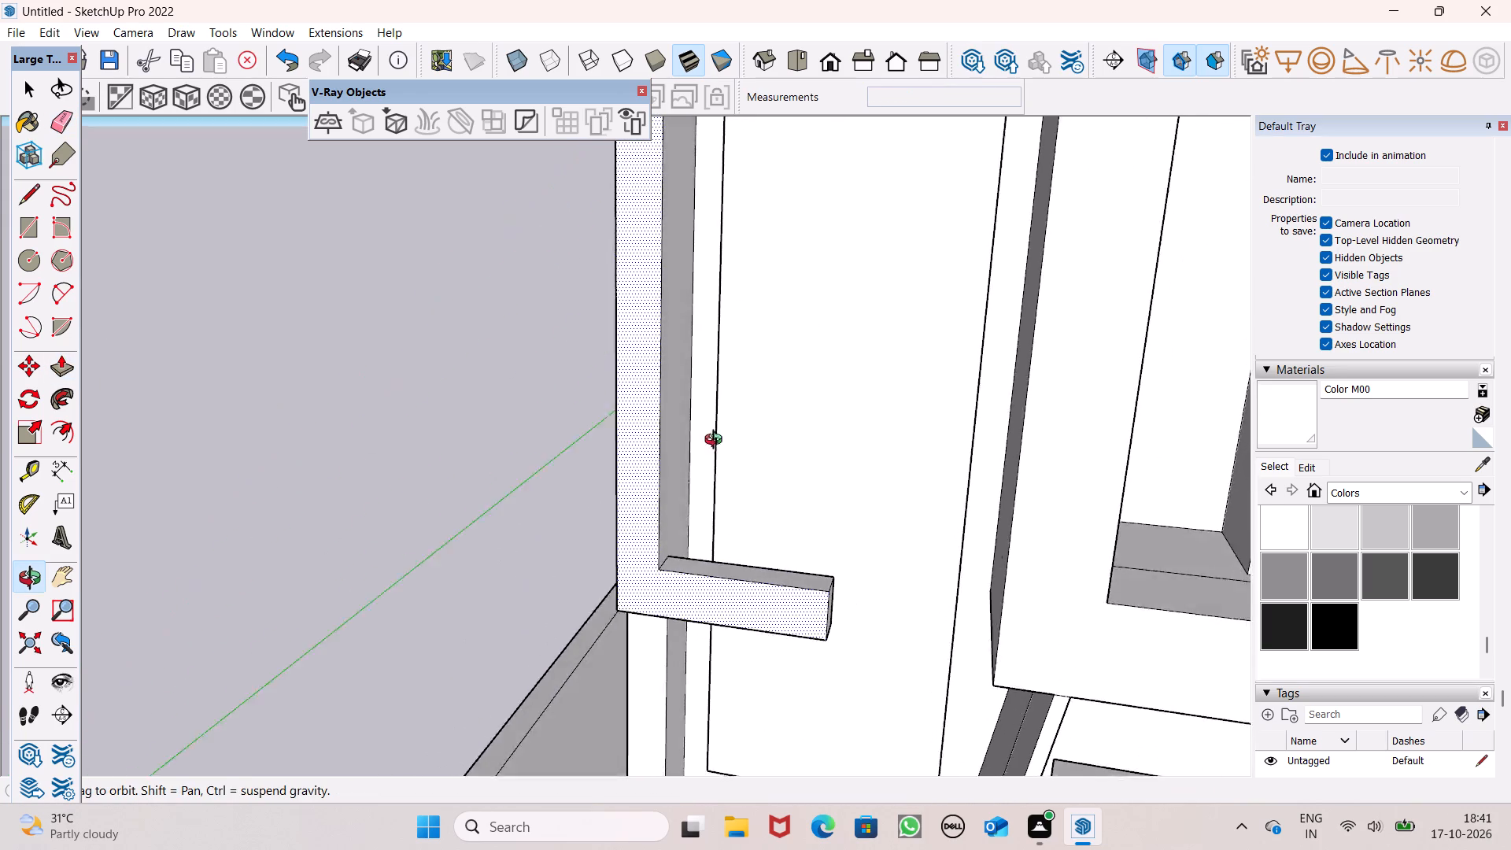
middle_click_drag(717, 442, 741, 381)
scroll(741, 381, "up", 1)
scroll(846, 446, "down", 3)
middle_click_drag(981, 652, 982, 609)
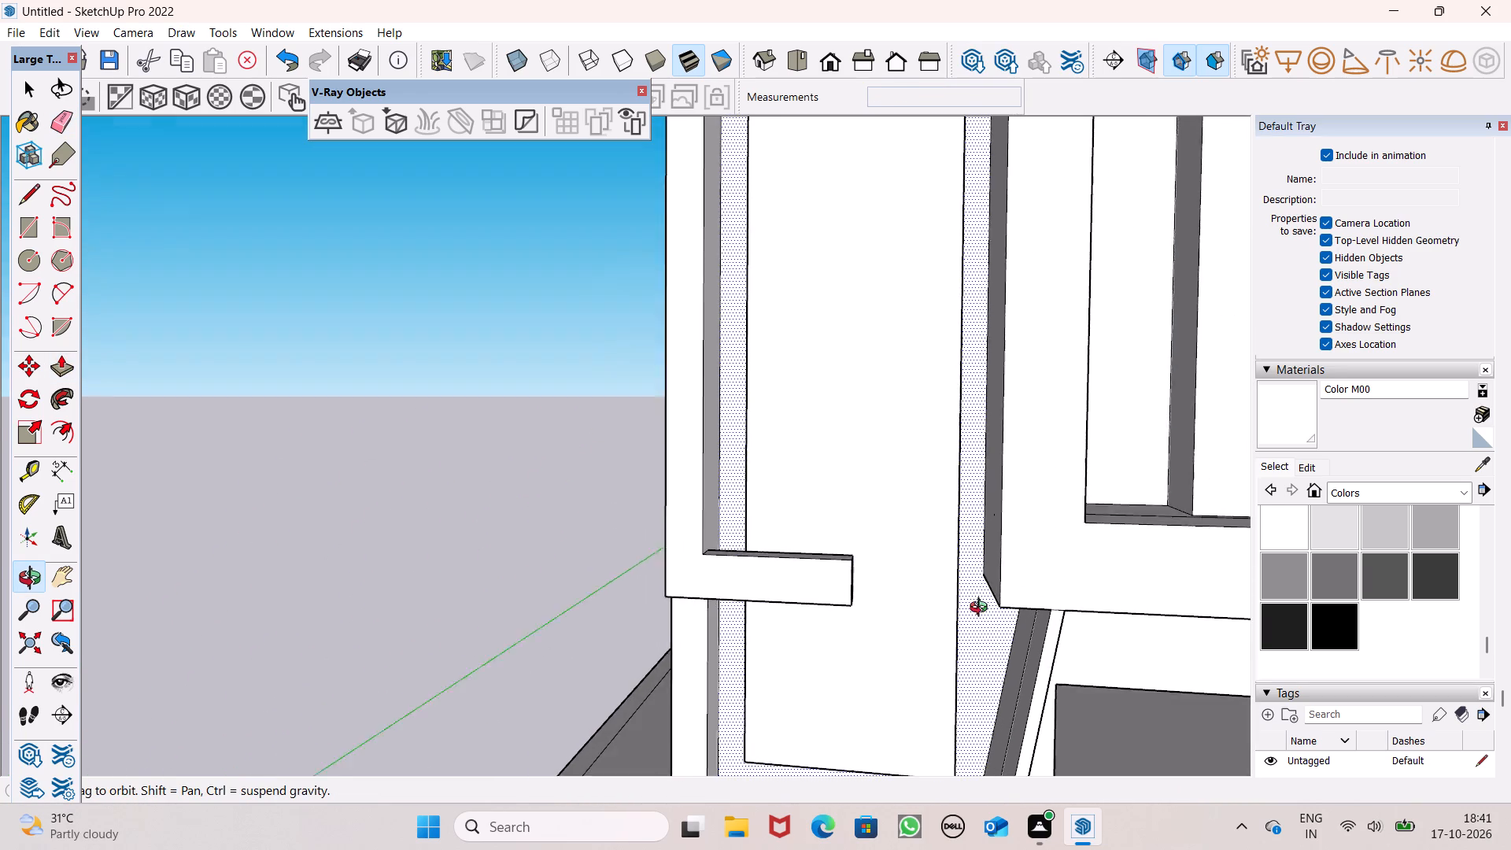
middle_click_drag(982, 609, 983, 600)
scroll(983, 600, "down", 4)
scroll(573, 586, "down", 2)
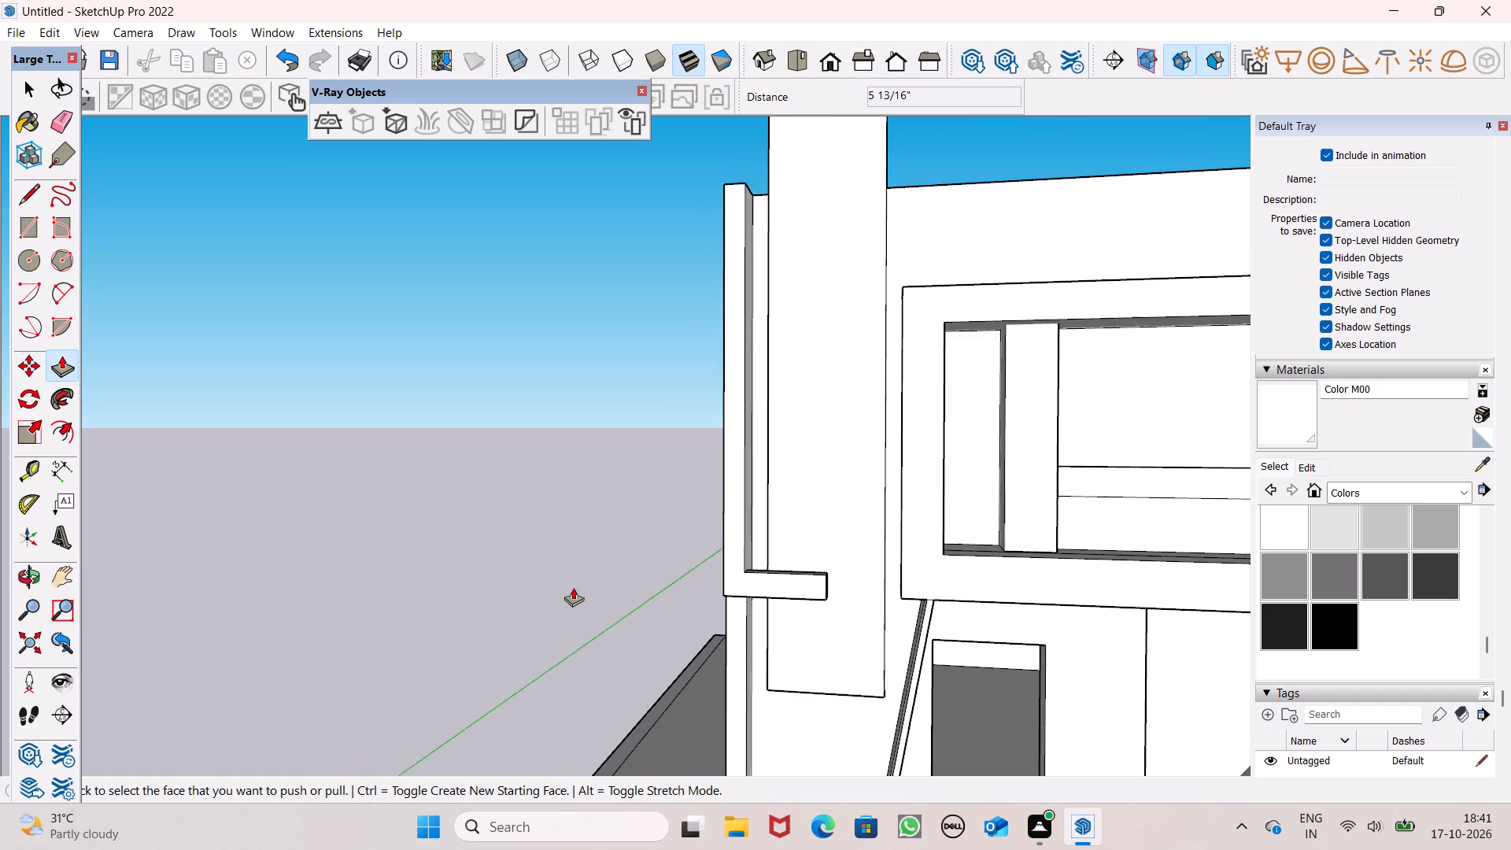
middle_click_drag(656, 616, 537, 674)
key("space")
scroll(552, 582, "down", 1)
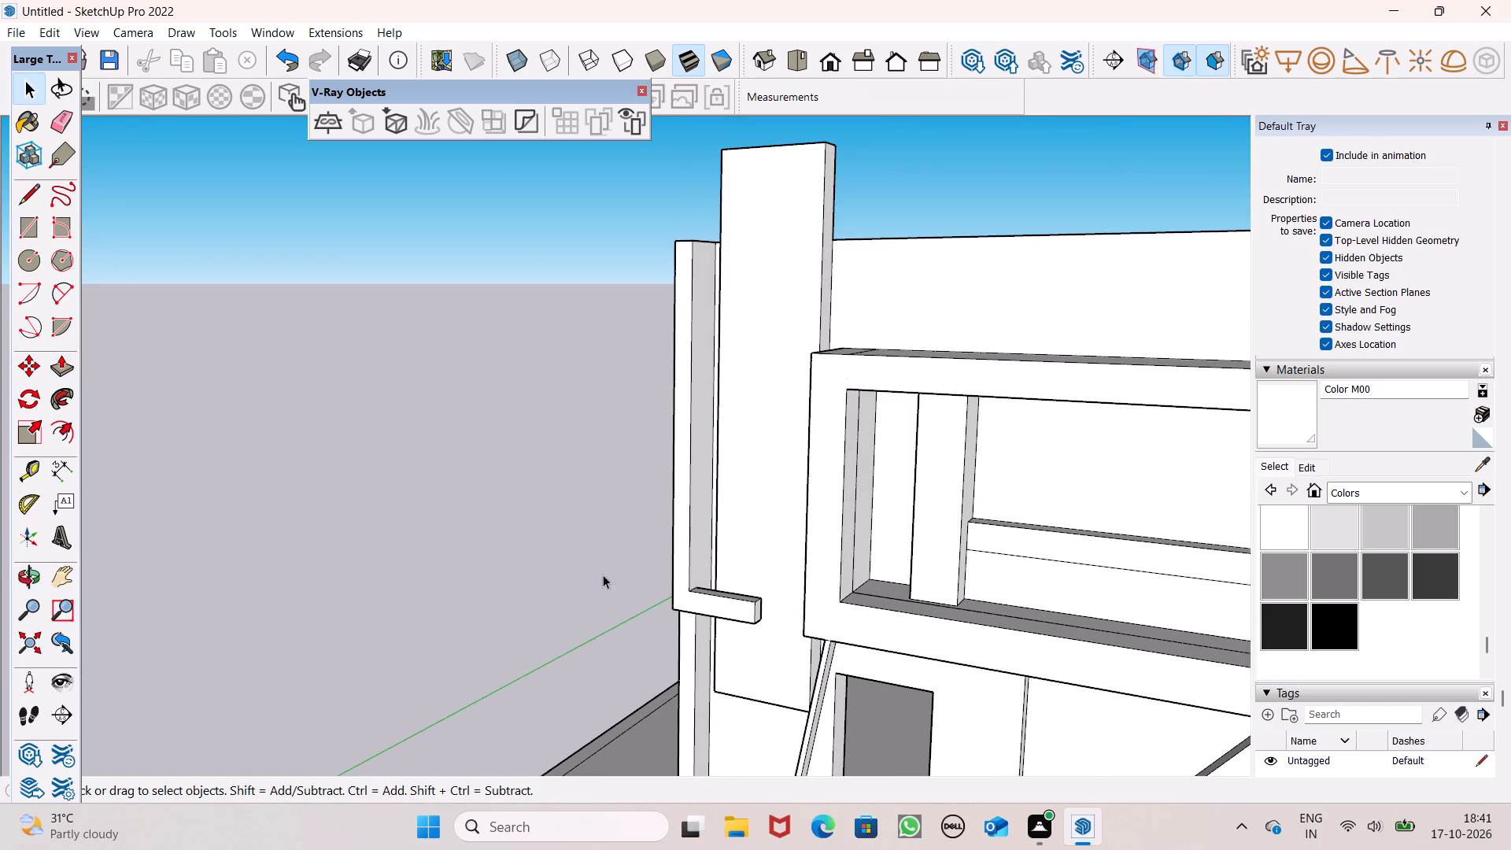
scroll(649, 530, "down", 2)
middle_click_drag(722, 562, 945, 441)
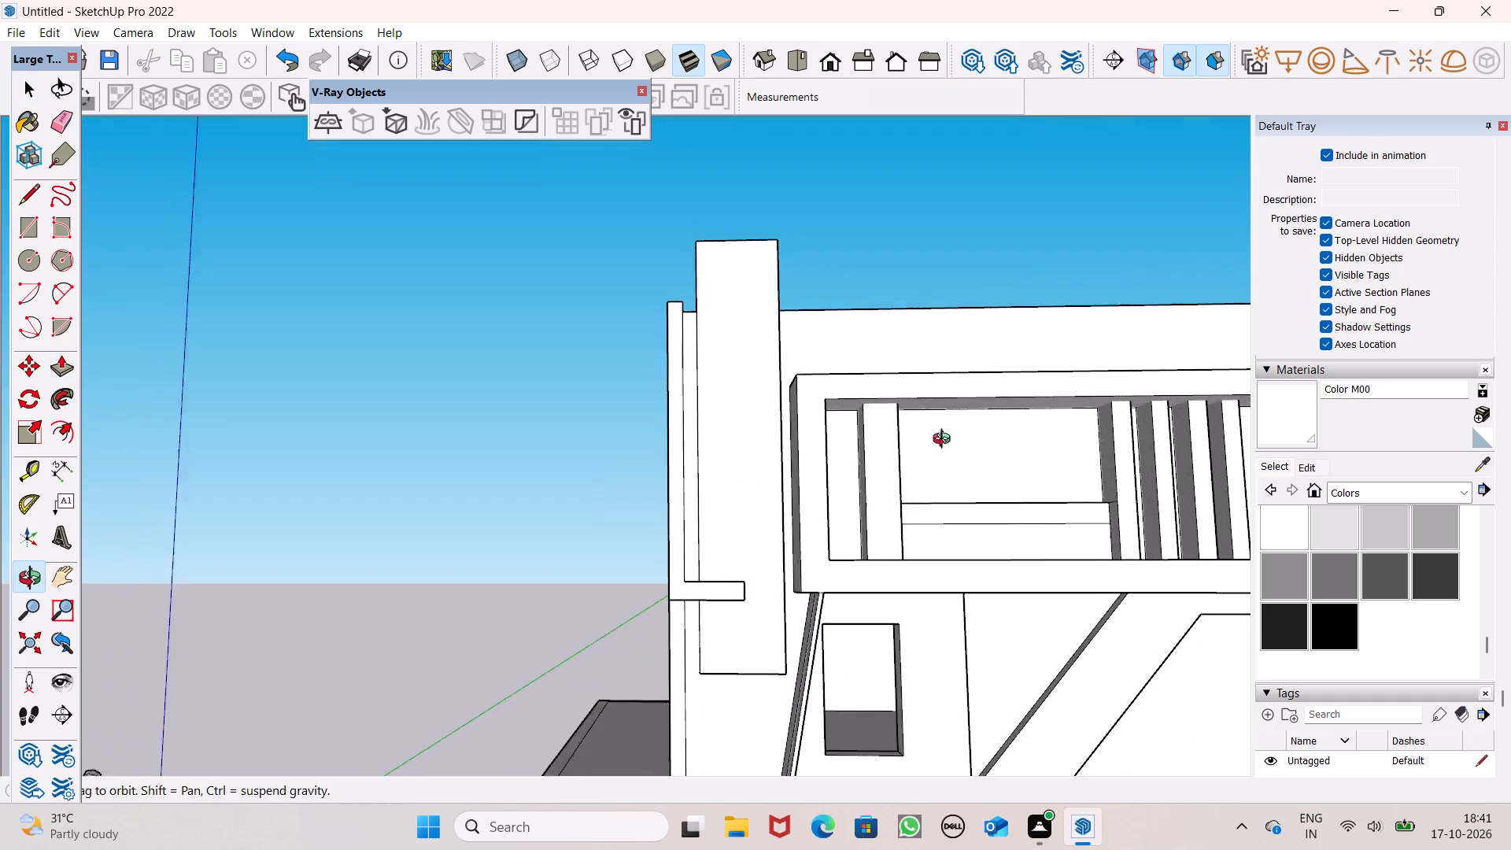
middle_click_drag(945, 441, 962, 436)
scroll(792, 501, "down", 1)
middle_click_drag(750, 520, 805, 606)
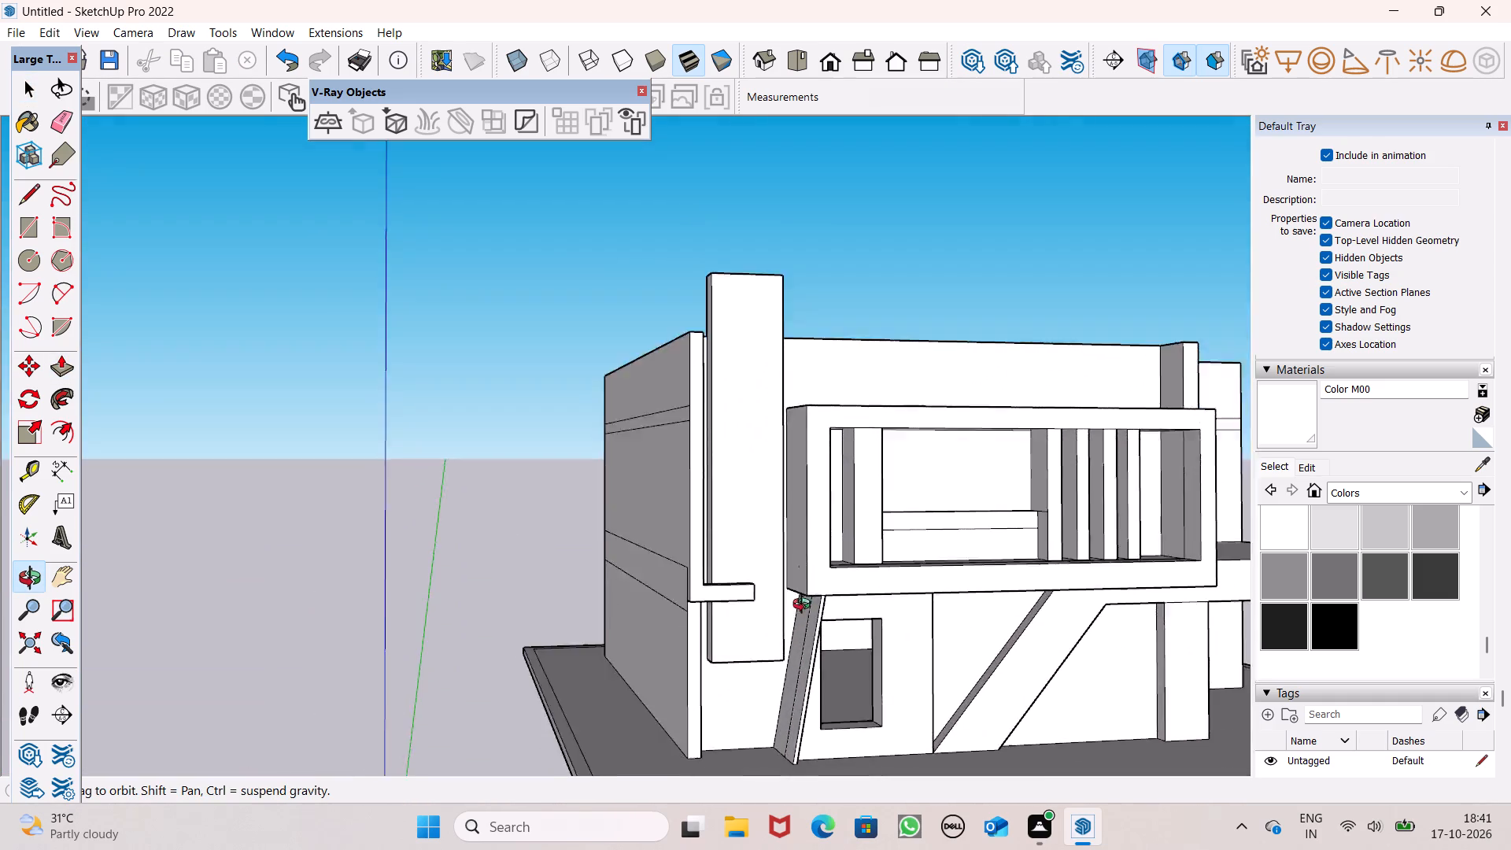
middle_click_drag(805, 606, 615, 732)
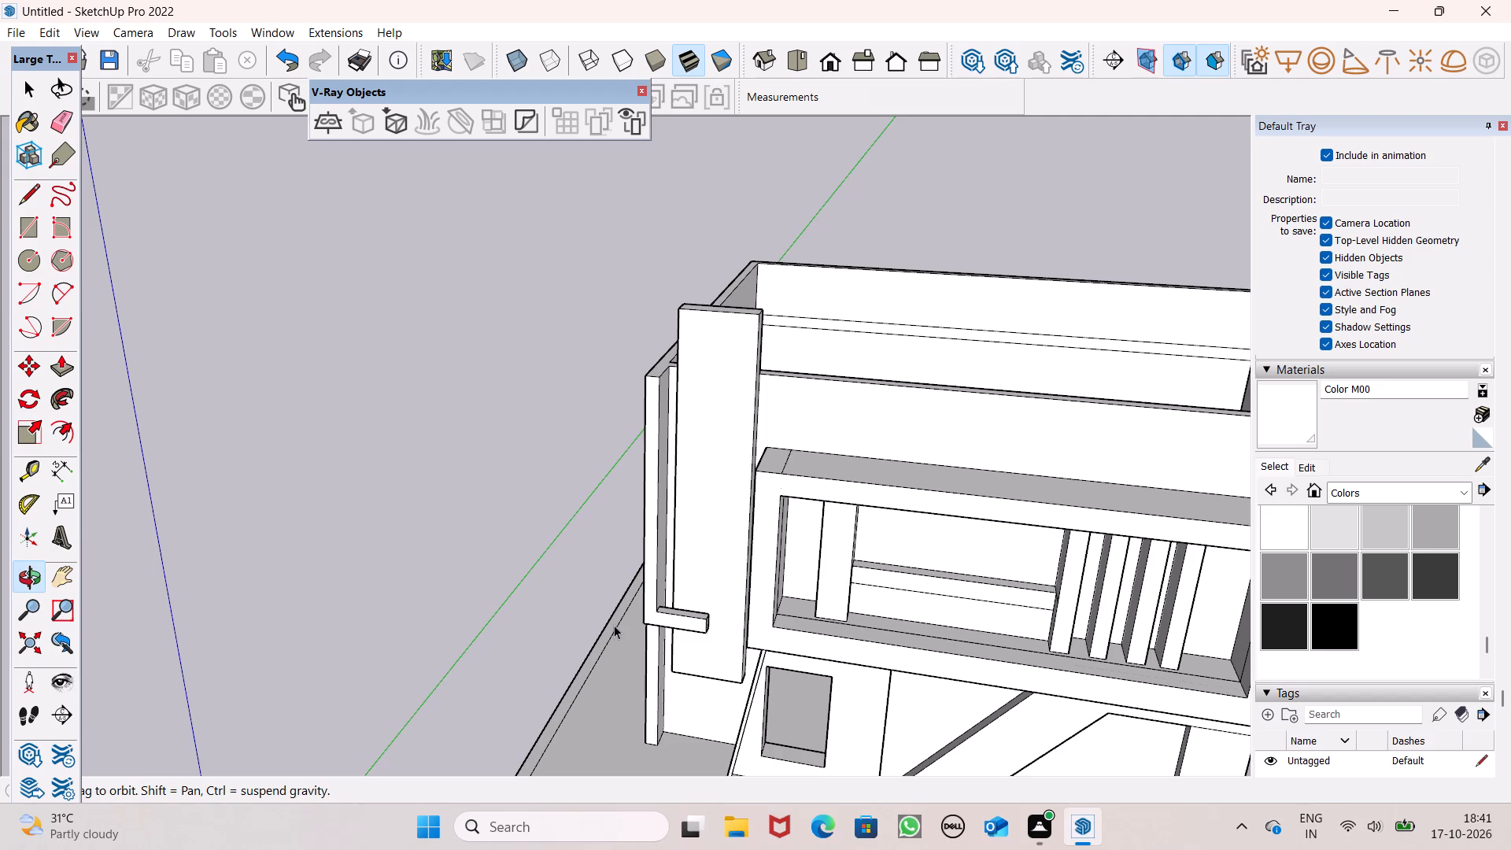
scroll(614, 625, "down", 1)
middle_click_drag(615, 603, 618, 650)
scroll(658, 545, "down", 3)
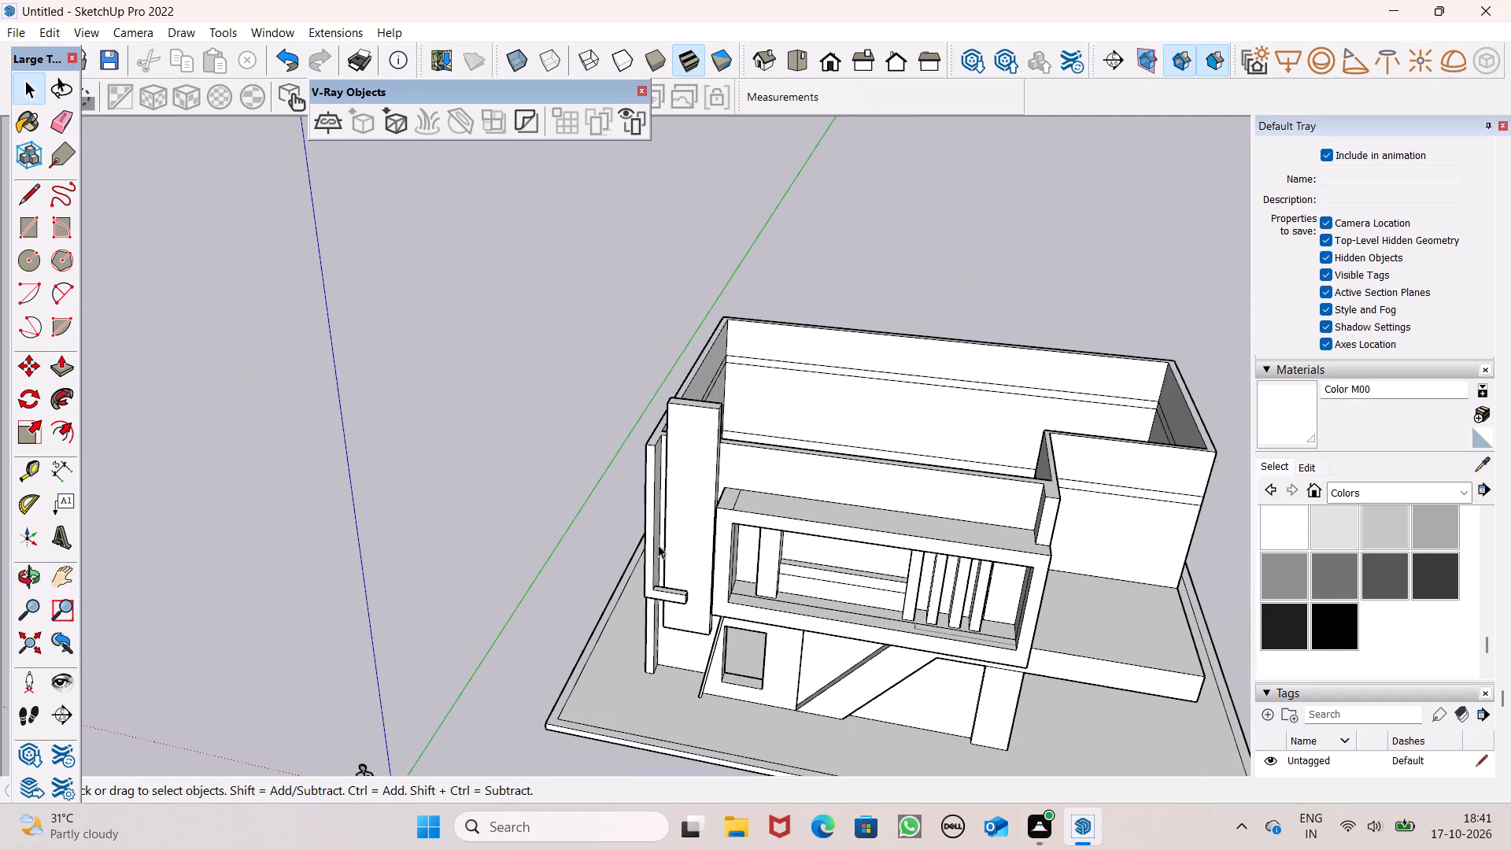
scroll(658, 545, "down", 2)
middle_click_drag(672, 547, 674, 497)
Push the tall panel's top face down 3' 10 7/8" to the level of the adjoining parapet walls.
scroll(691, 416, "up", 4)
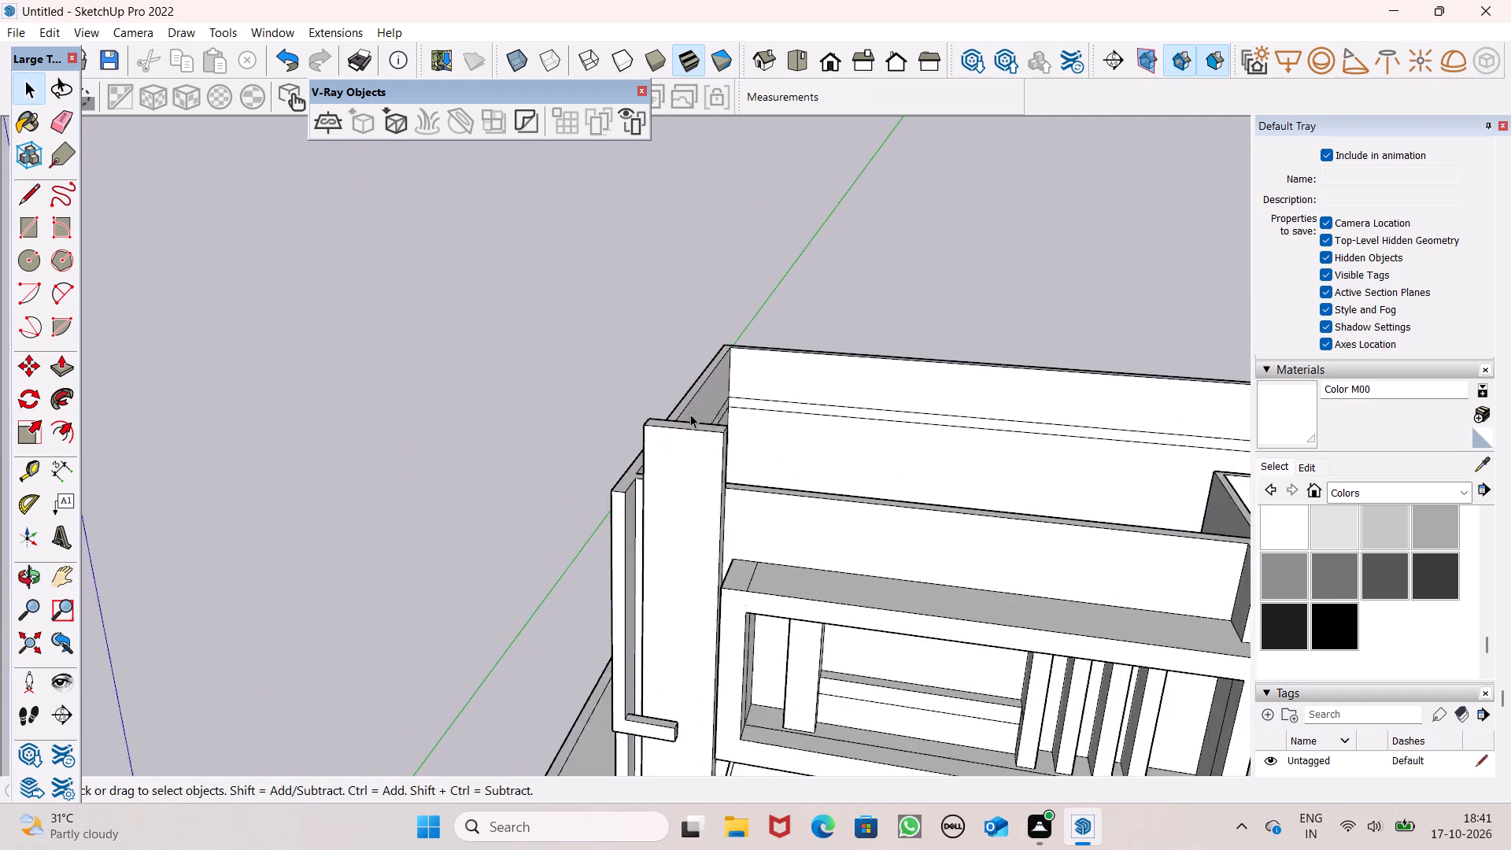
scroll(690, 414, "up", 4)
middle_click_drag(711, 458, 700, 573)
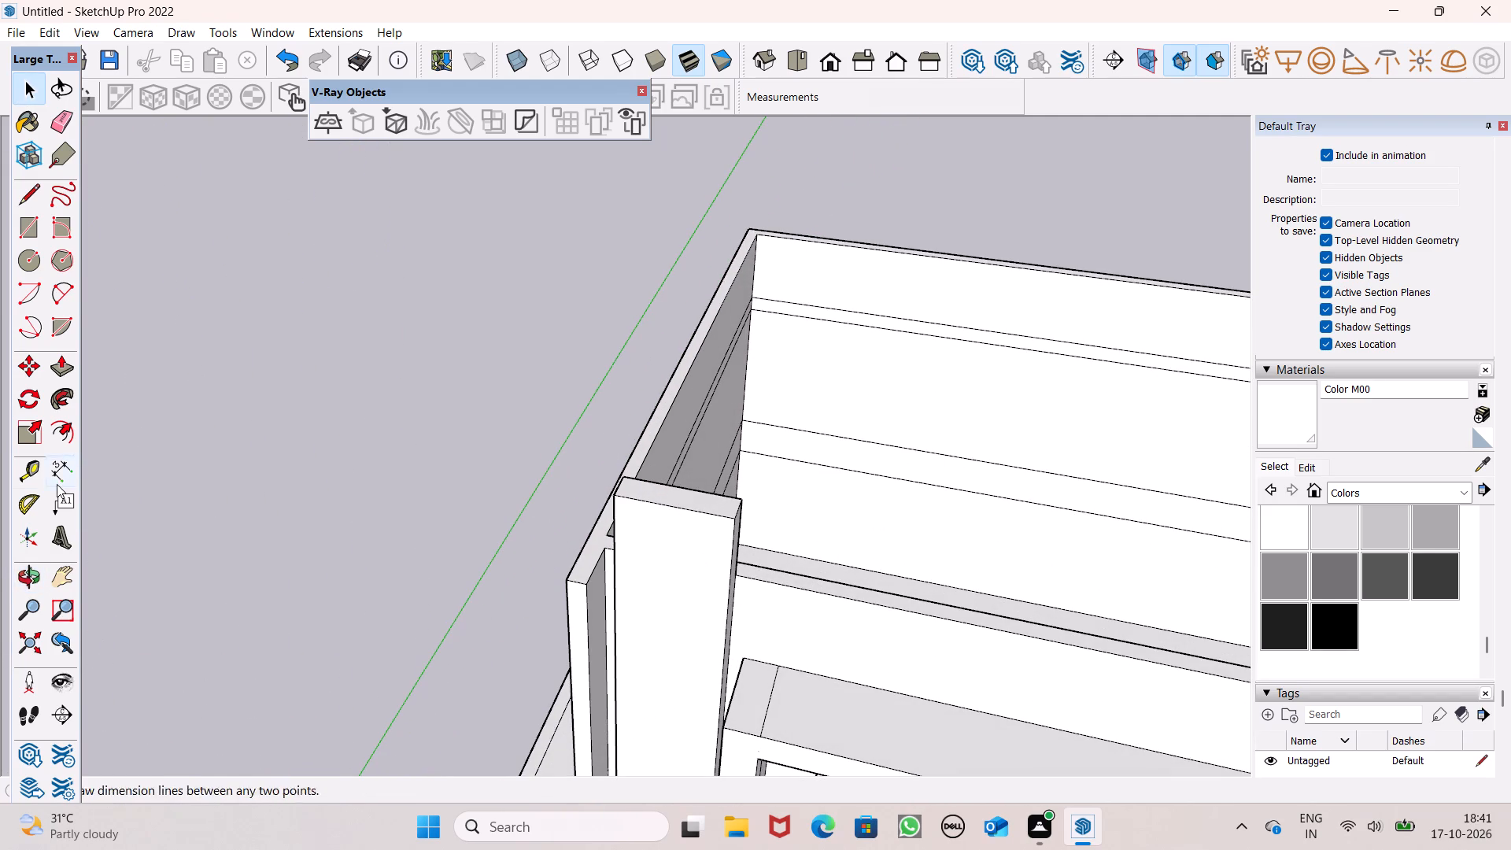
left_click(64, 358)
middle_click_drag(696, 456, 622, 510)
scroll(643, 527, "up", 1)
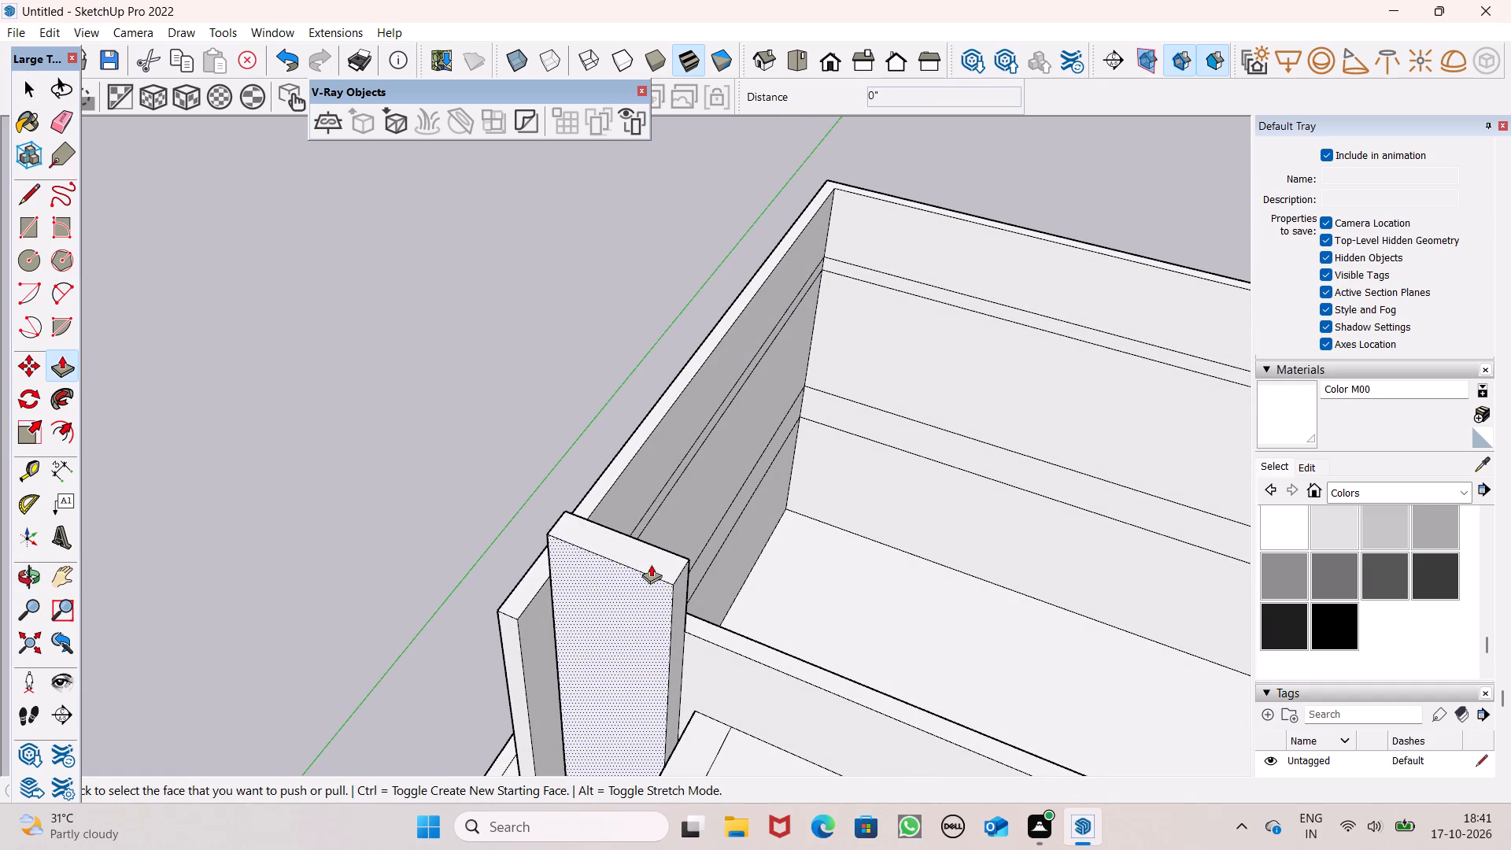
left_click_drag(653, 558, 656, 625)
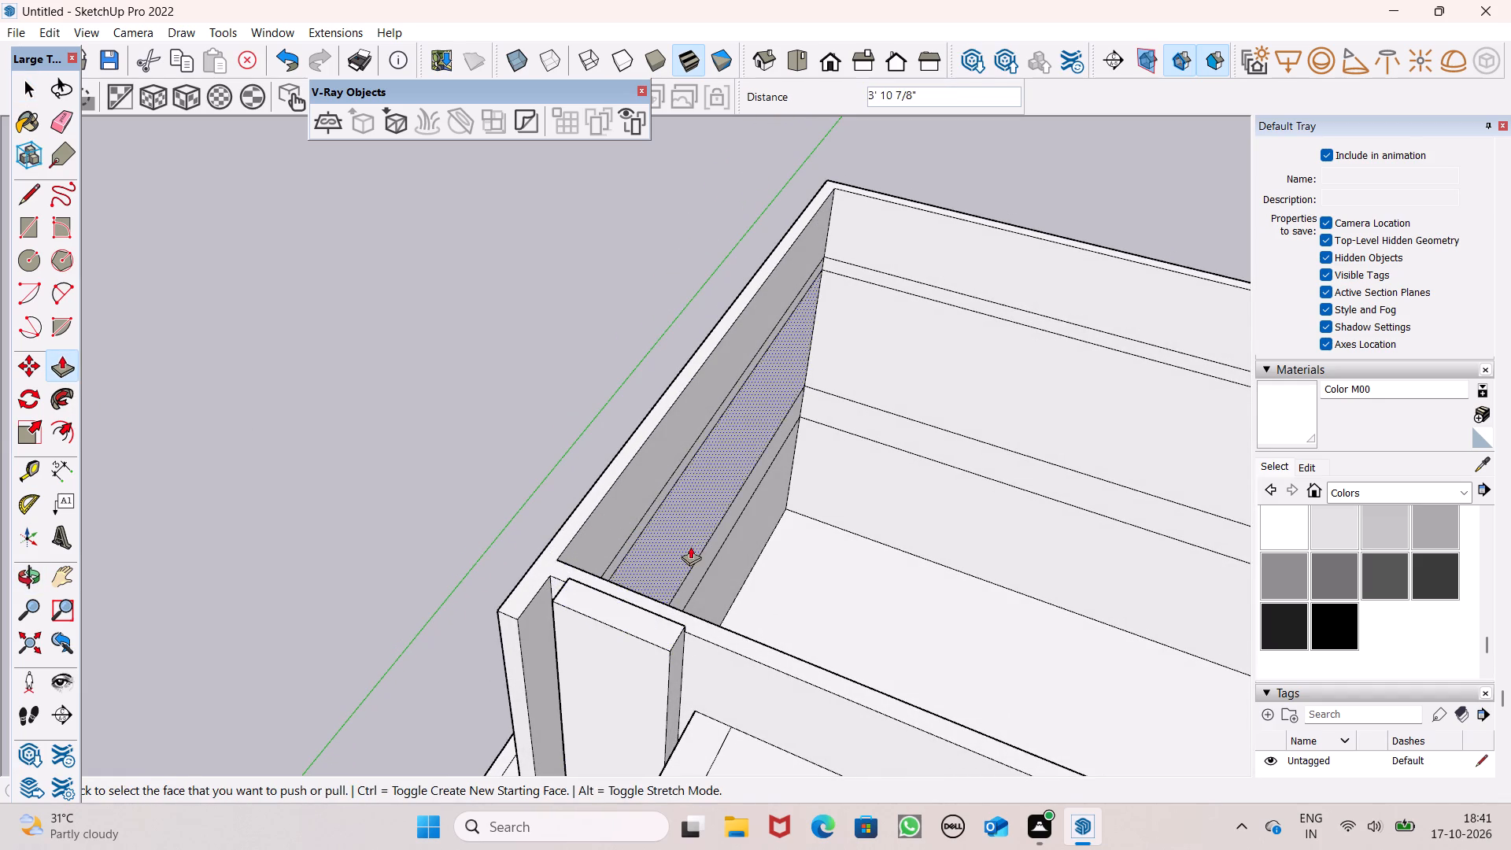
Pull the tall panel's top face up so the panel stands slightly above the adjoining parapet walls.
scroll(706, 523, "down", 4)
middle_click_drag(748, 594, 580, 438)
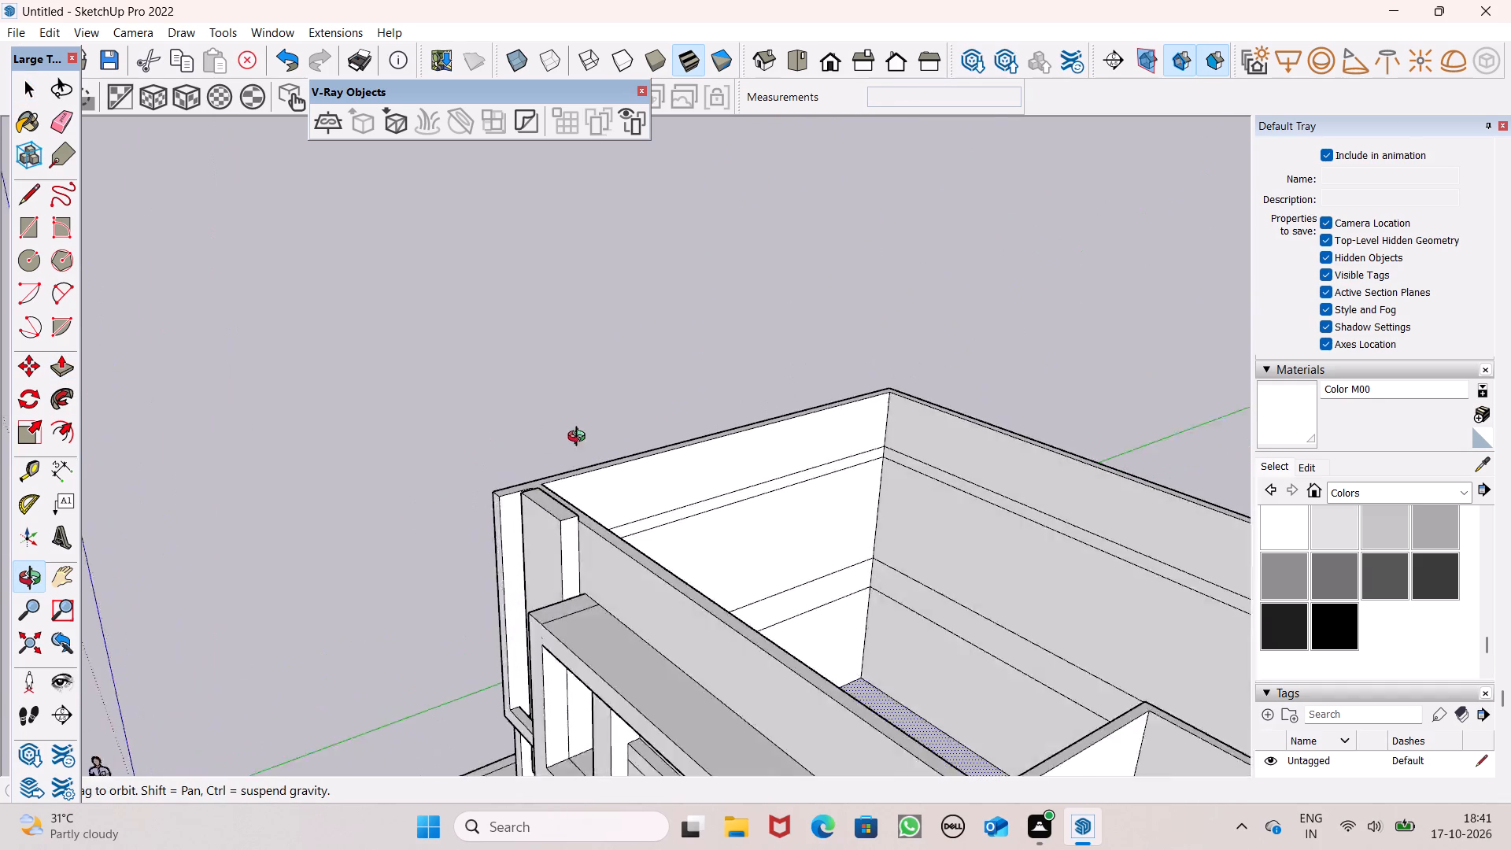
middle_click_drag(580, 438, 723, 400)
middle_click_drag(685, 495, 689, 522)
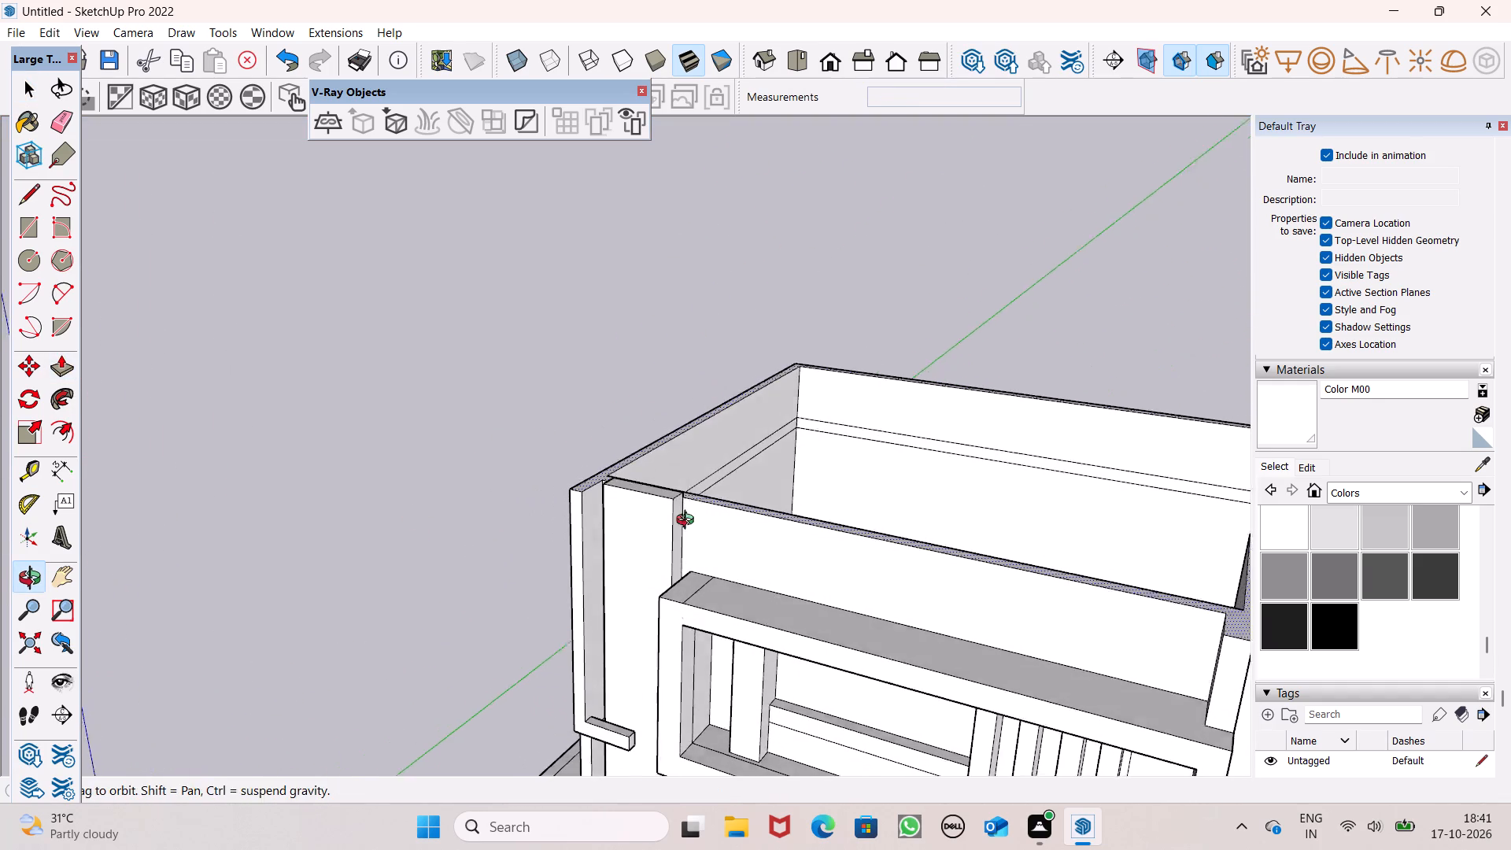
middle_click_drag(689, 522, 714, 589)
scroll(622, 504, "up", 7)
left_click_drag(668, 475, 682, 442)
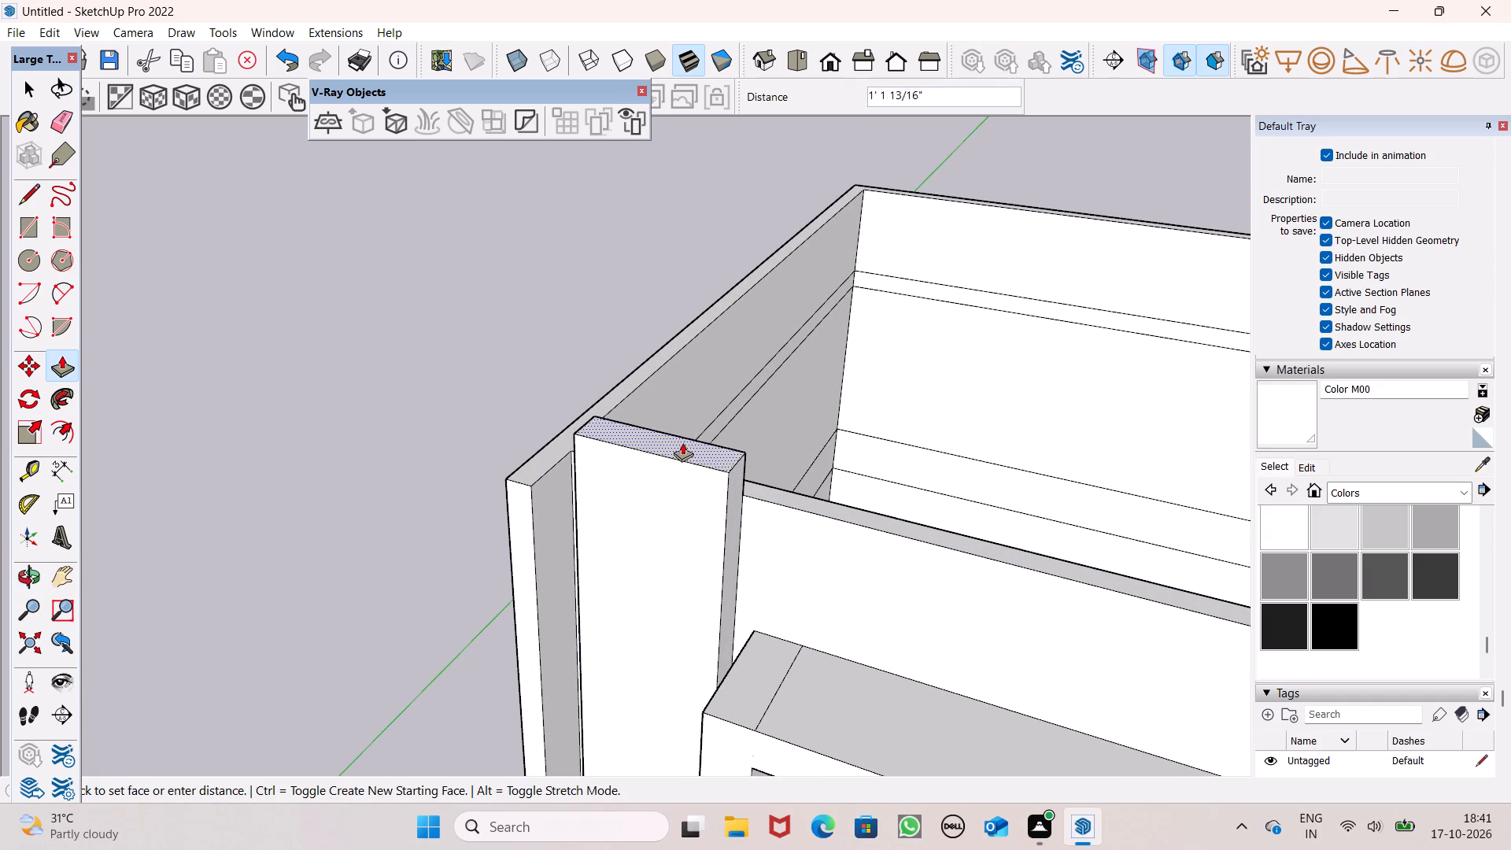
left_click_drag(682, 442, 685, 439)
left_click(685, 439)
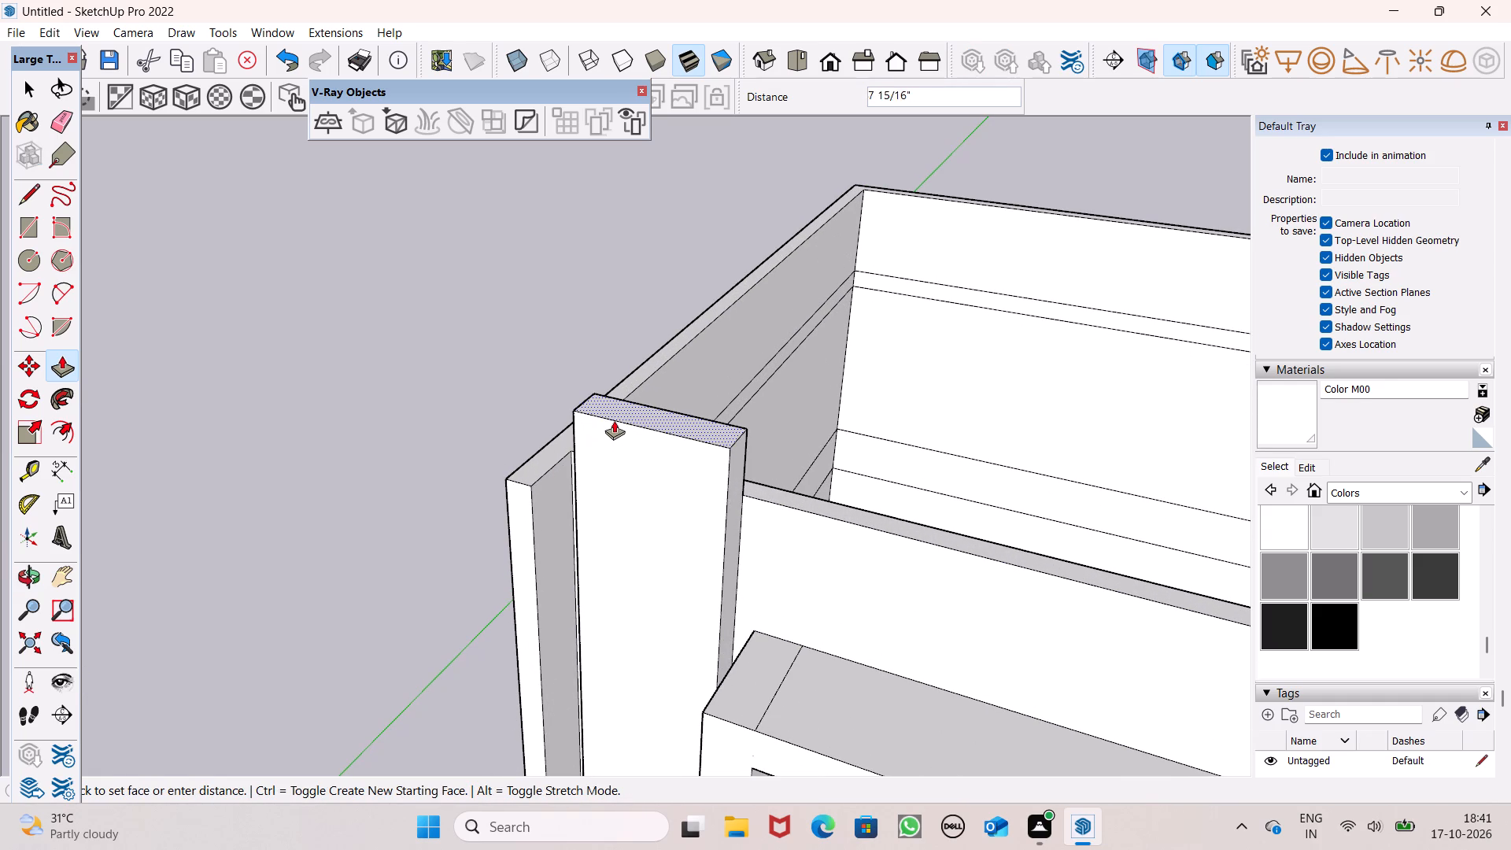
left_click(615, 422)
key("space")
Examine the whole house from the front and from the corner with the projecting terrace slab.
scroll(532, 394, "down", 4)
middle_click_drag(626, 490, 512, 427)
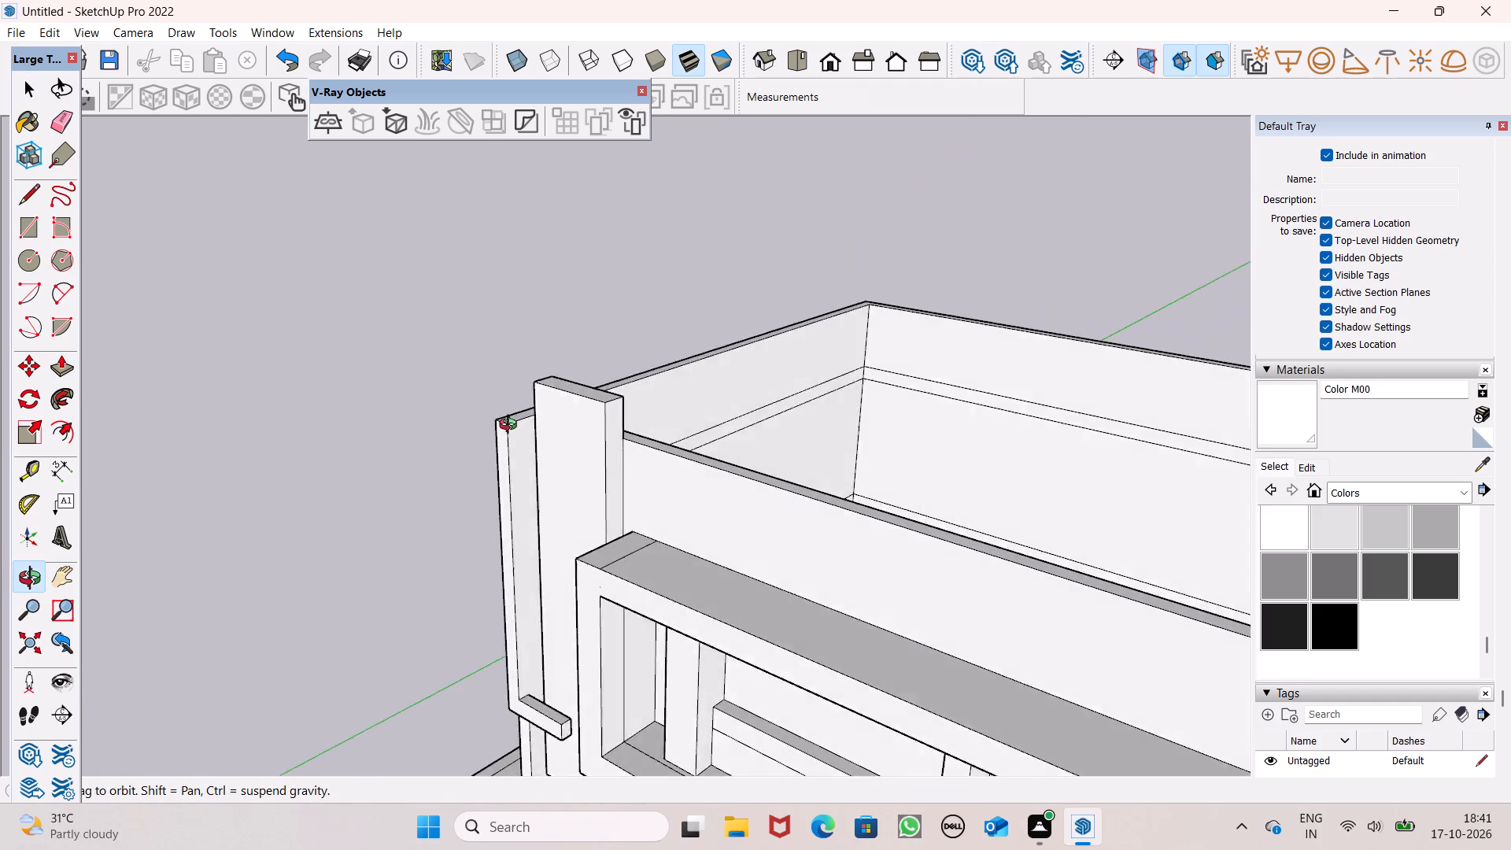
middle_click_drag(512, 427, 719, 339)
scroll(465, 445, "down", 3)
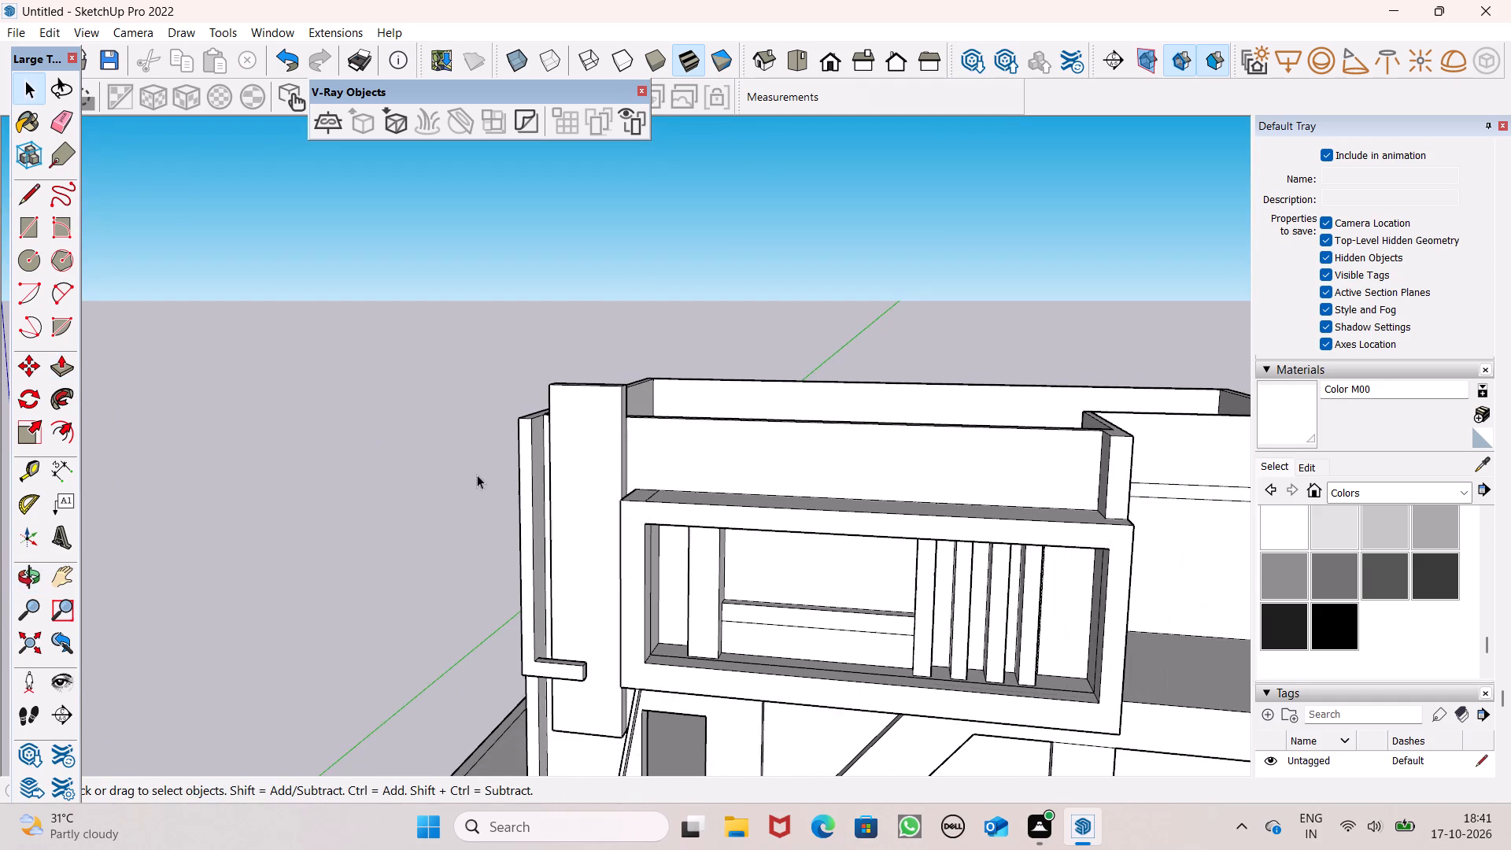
middle_click_drag(474, 485, 546, 490)
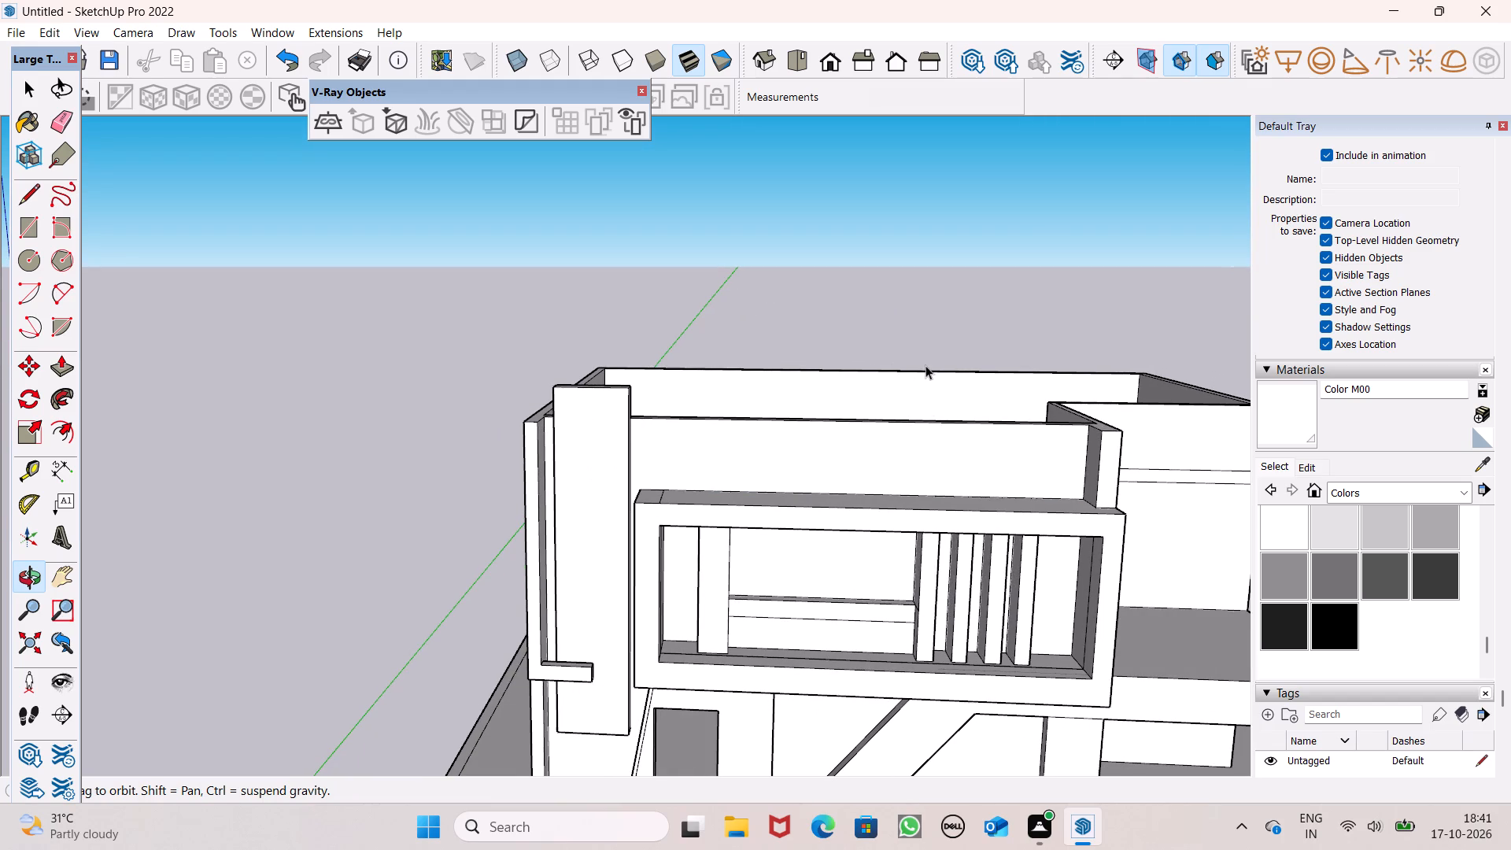
scroll(845, 406, "down", 5)
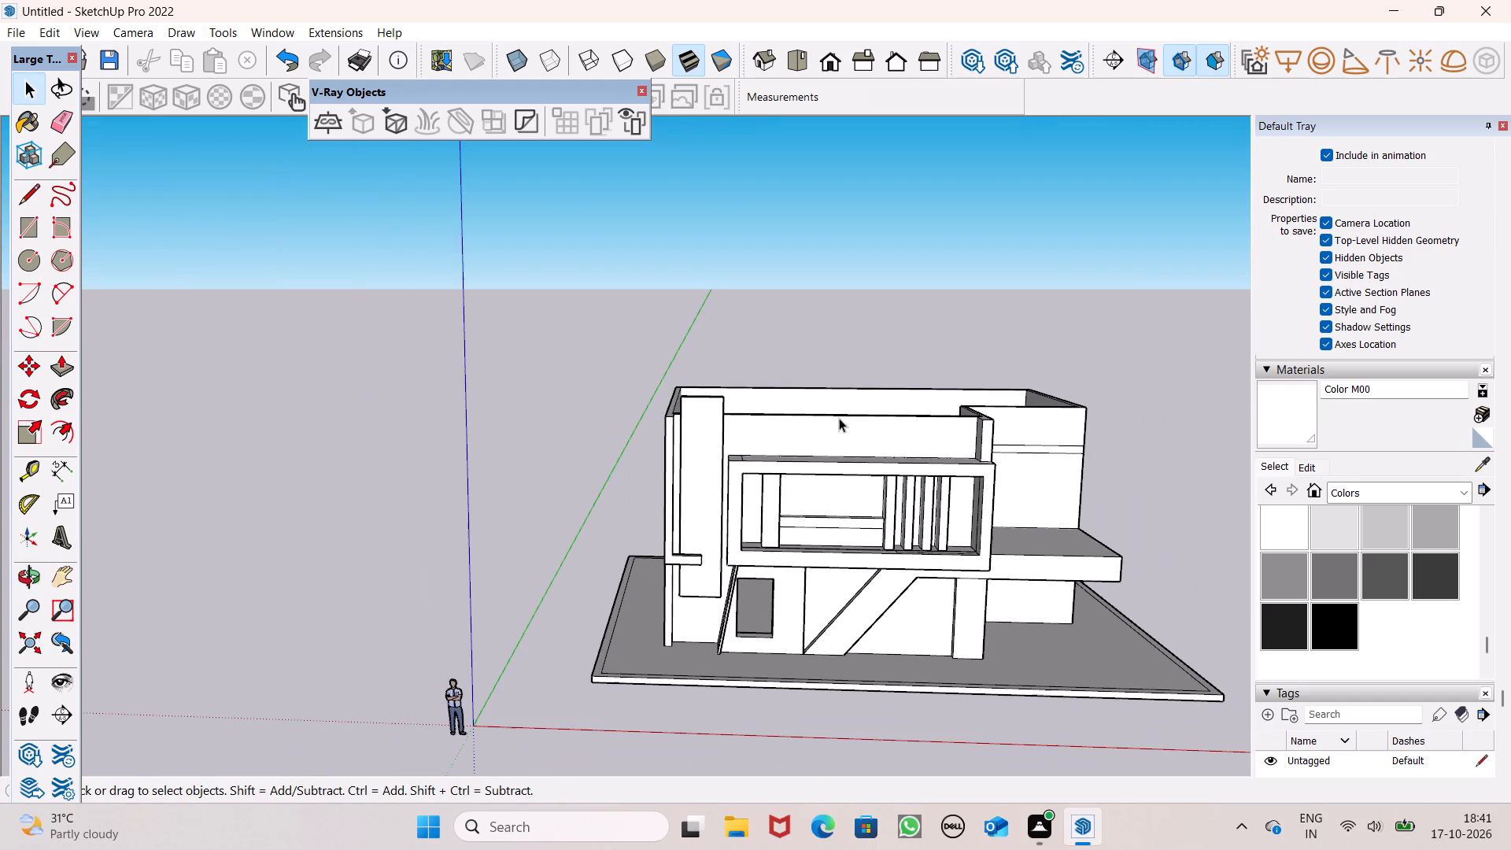
middle_click_drag(890, 448, 582, 530)
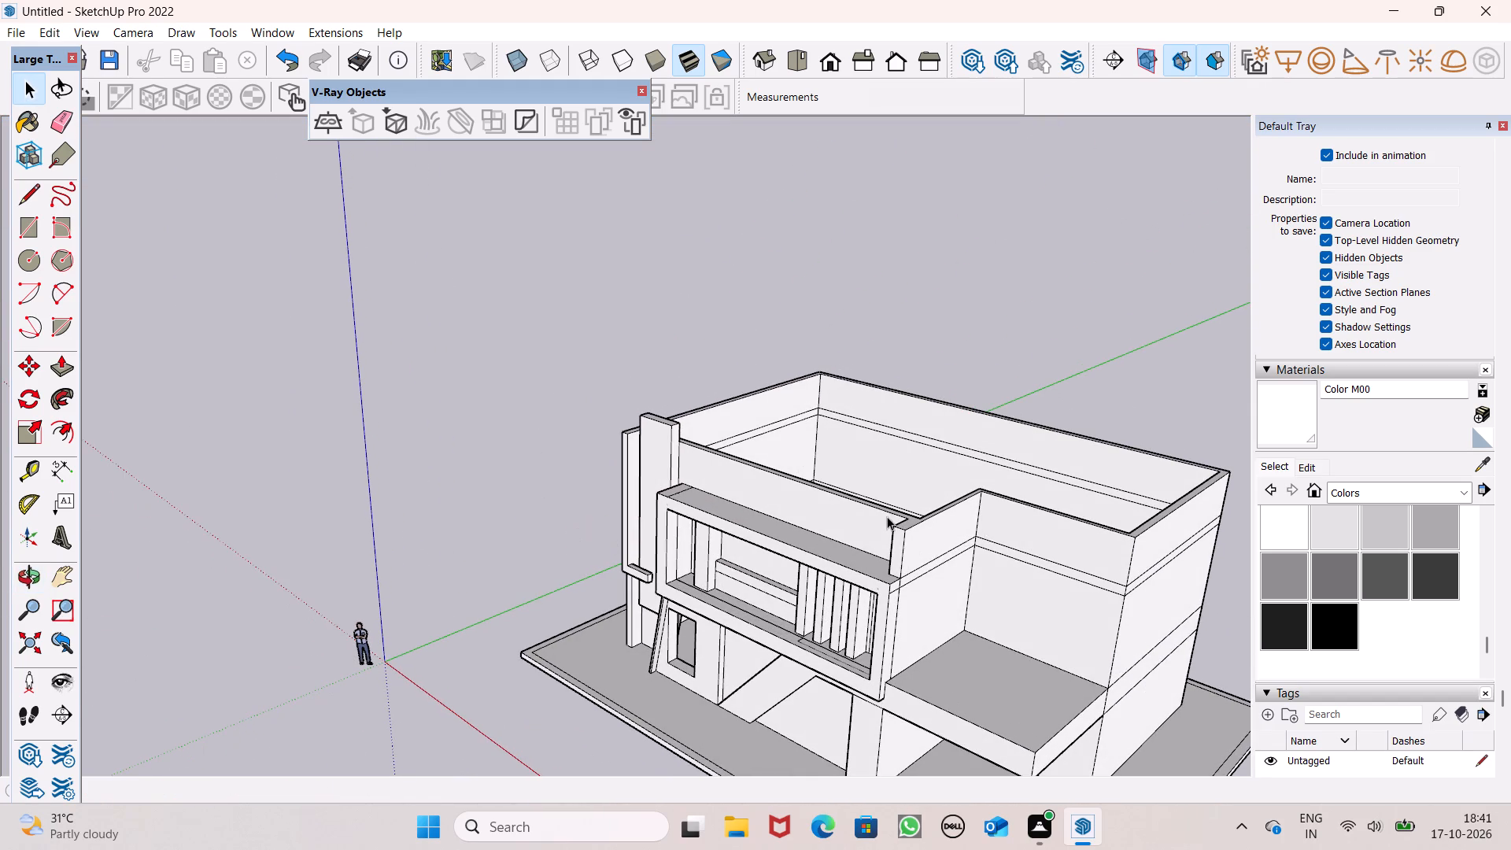
scroll(887, 516, "up", 6)
scroll(818, 547, "down", 3)
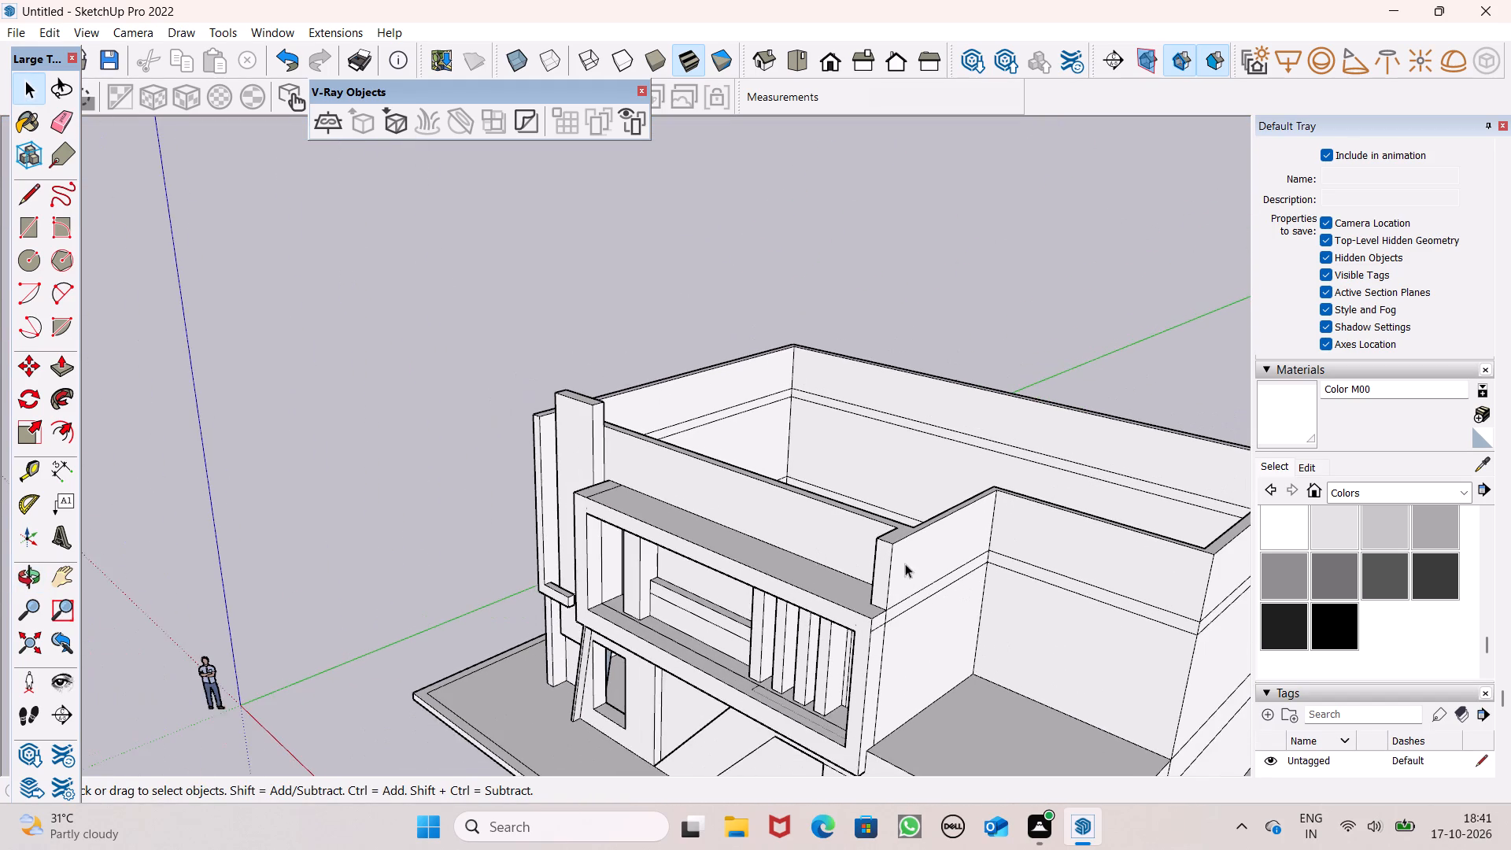
middle_click_drag(905, 564, 967, 533)
scroll(826, 490, "down", 2)
middle_click_drag(1148, 546, 1137, 479)
scroll(835, 536, "down", 2)
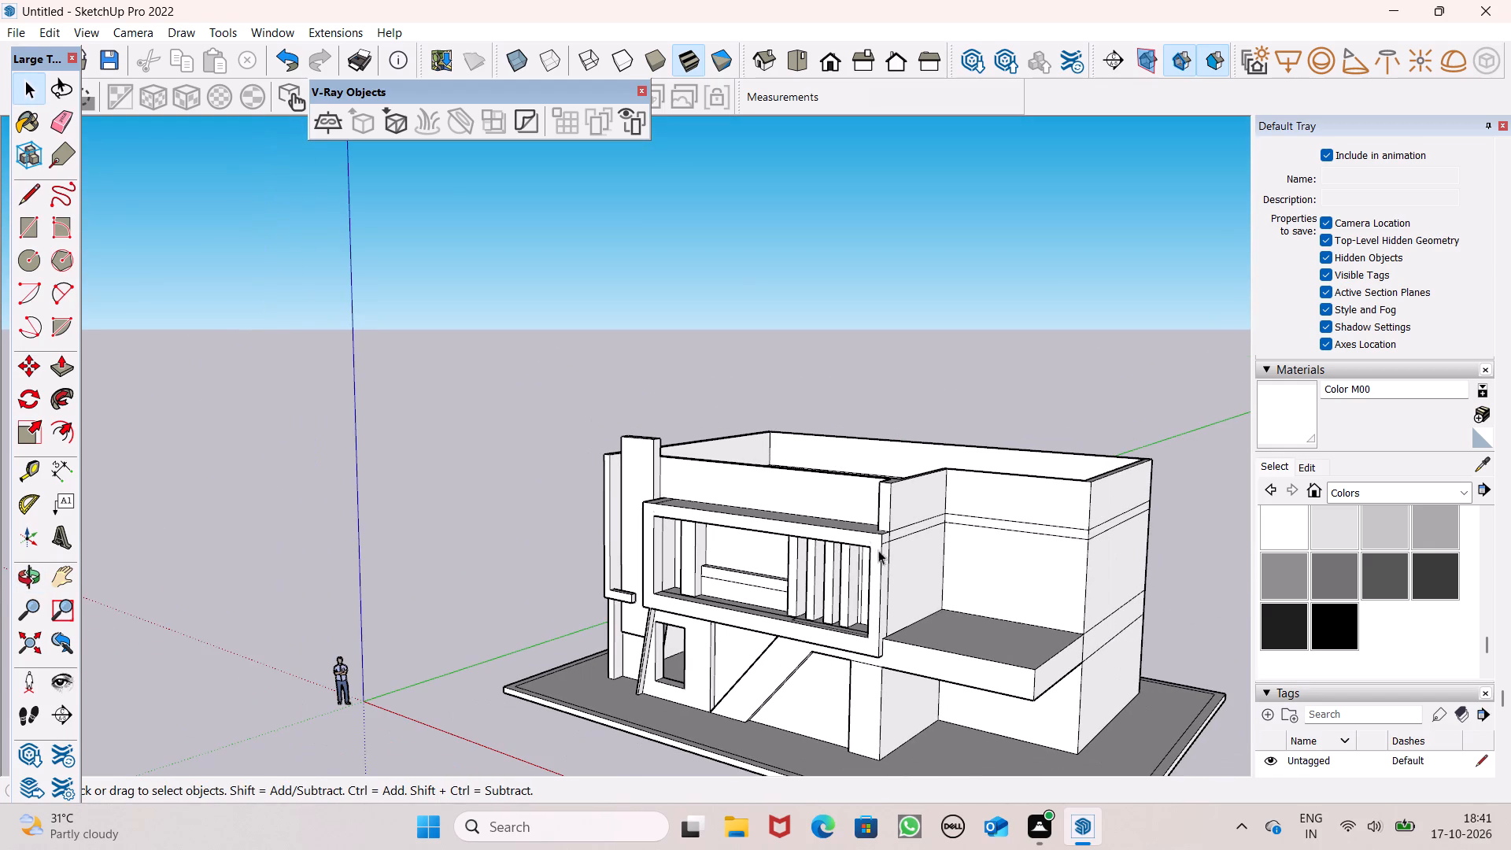
Erase the pairs of horizontal lines across the recessed upper front wall and the side wall adjoining it above the terrace slab.
left_click(61, 117)
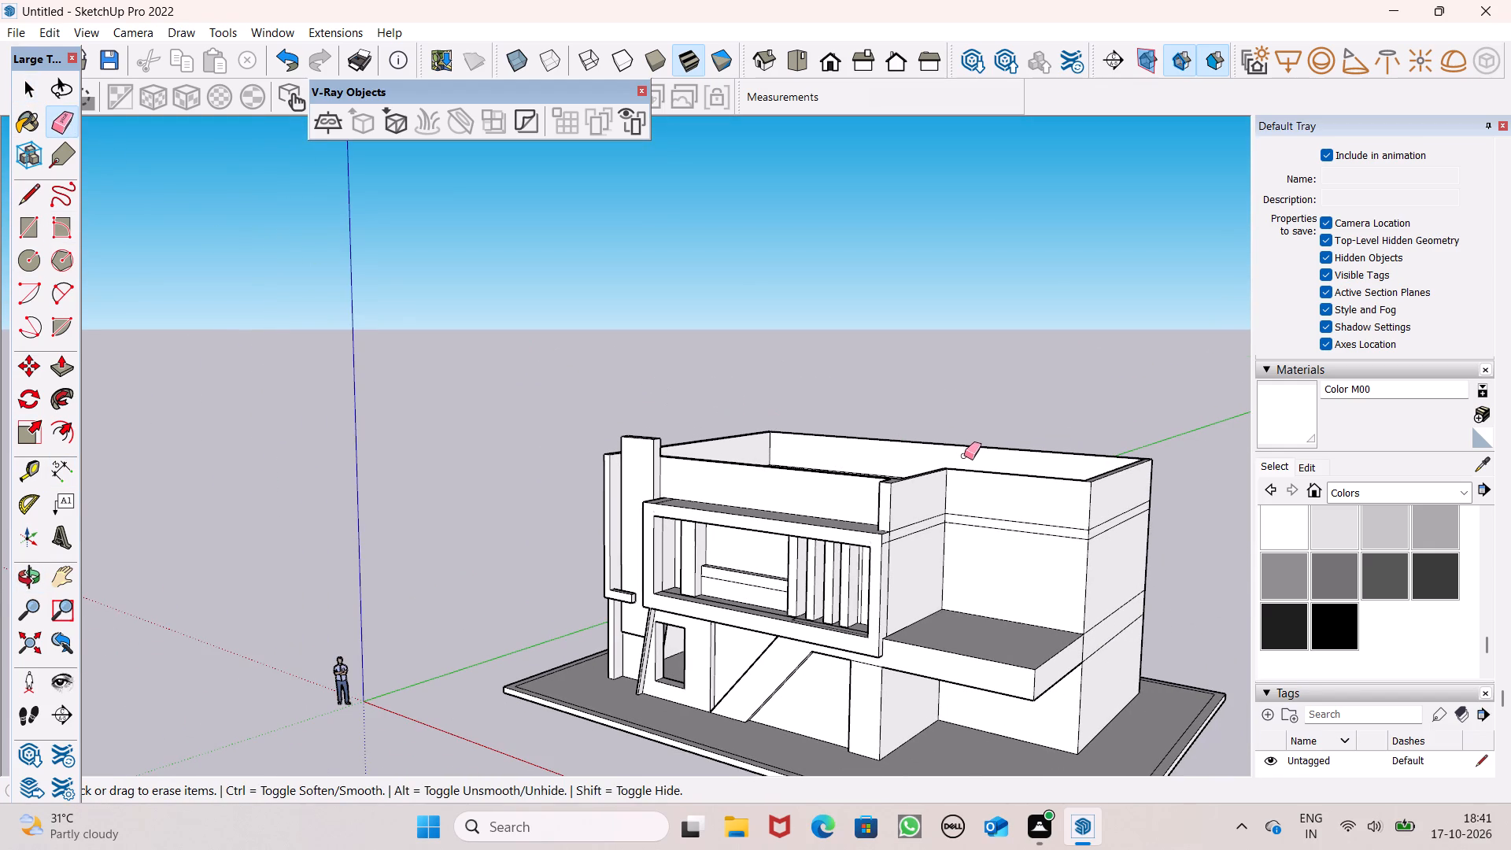
left_click_drag(985, 512, 988, 536)
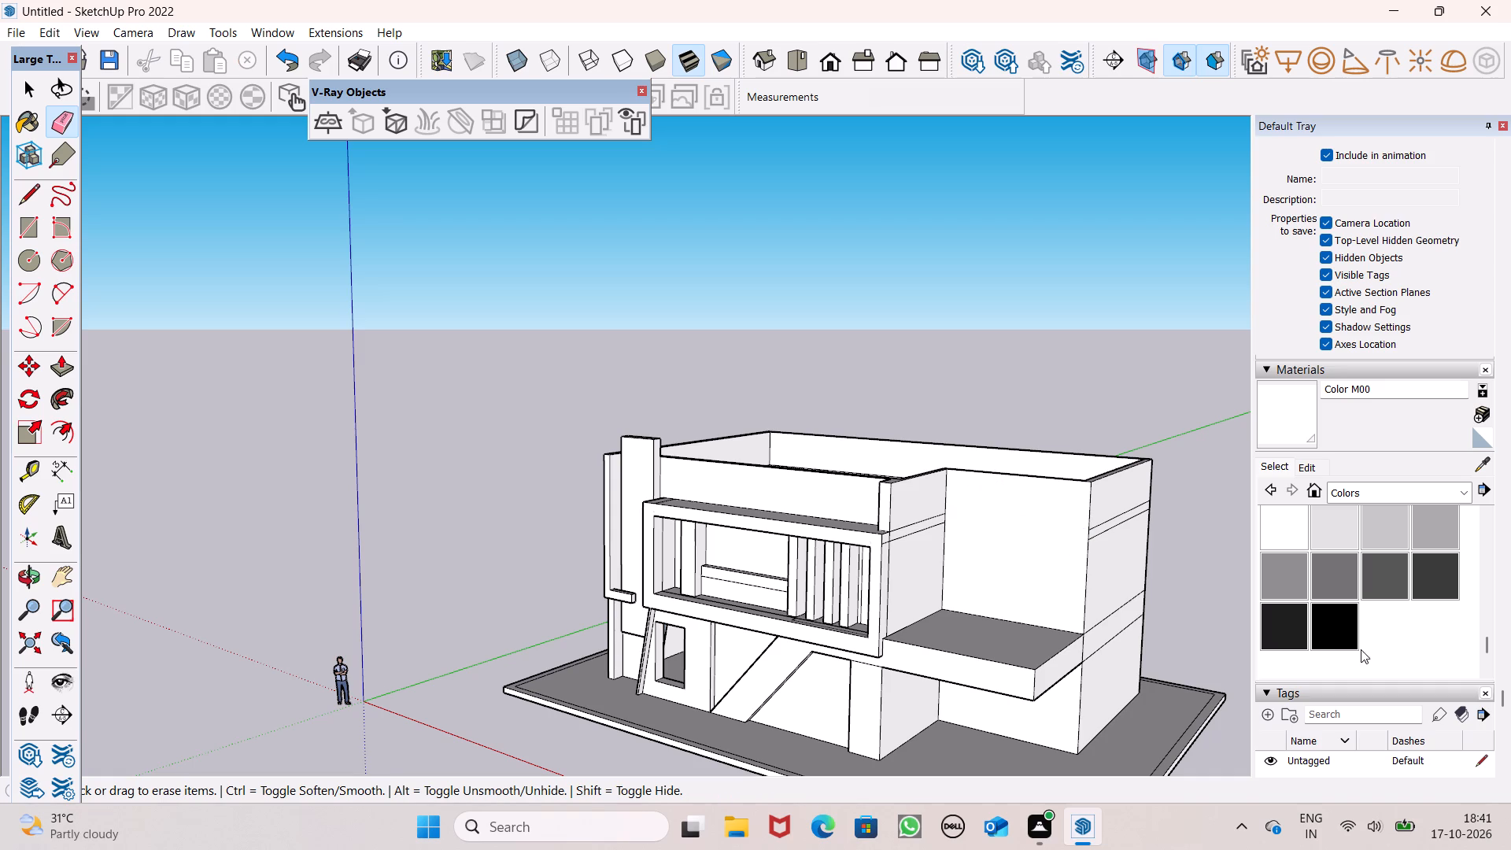
middle_click_drag(1093, 617, 770, 637)
scroll(762, 626, "up", 5)
left_click_drag(751, 546, 754, 556)
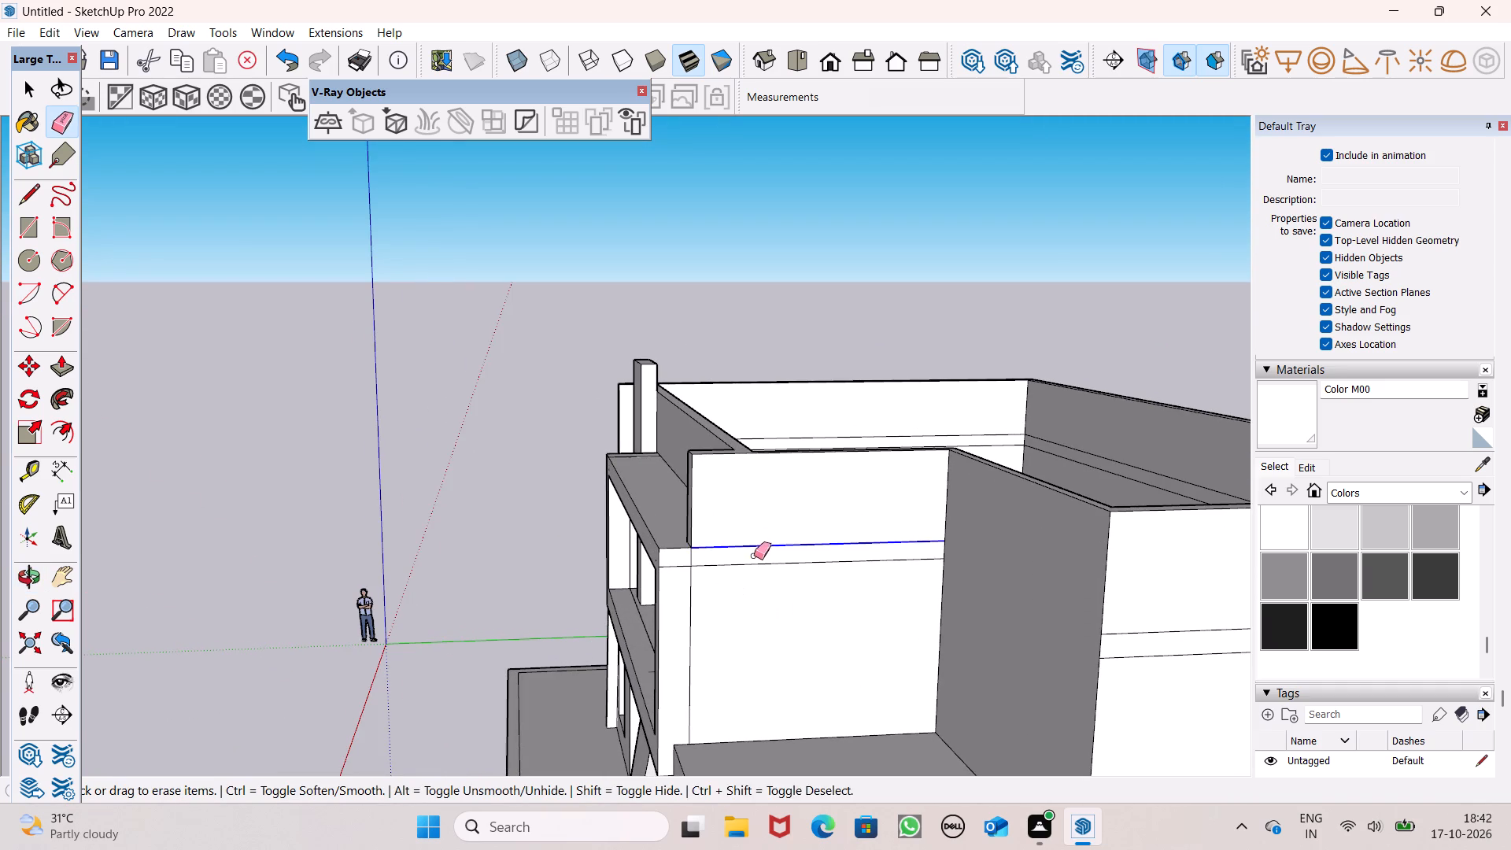
left_click_drag(754, 556, 754, 556)
left_click_drag(711, 556, 705, 565)
key("space")
Pull the recessed upper wall face above the terrace slab outward a little over 4'.
scroll(781, 584, "down", 4)
middle_click_drag(796, 615, 1018, 629)
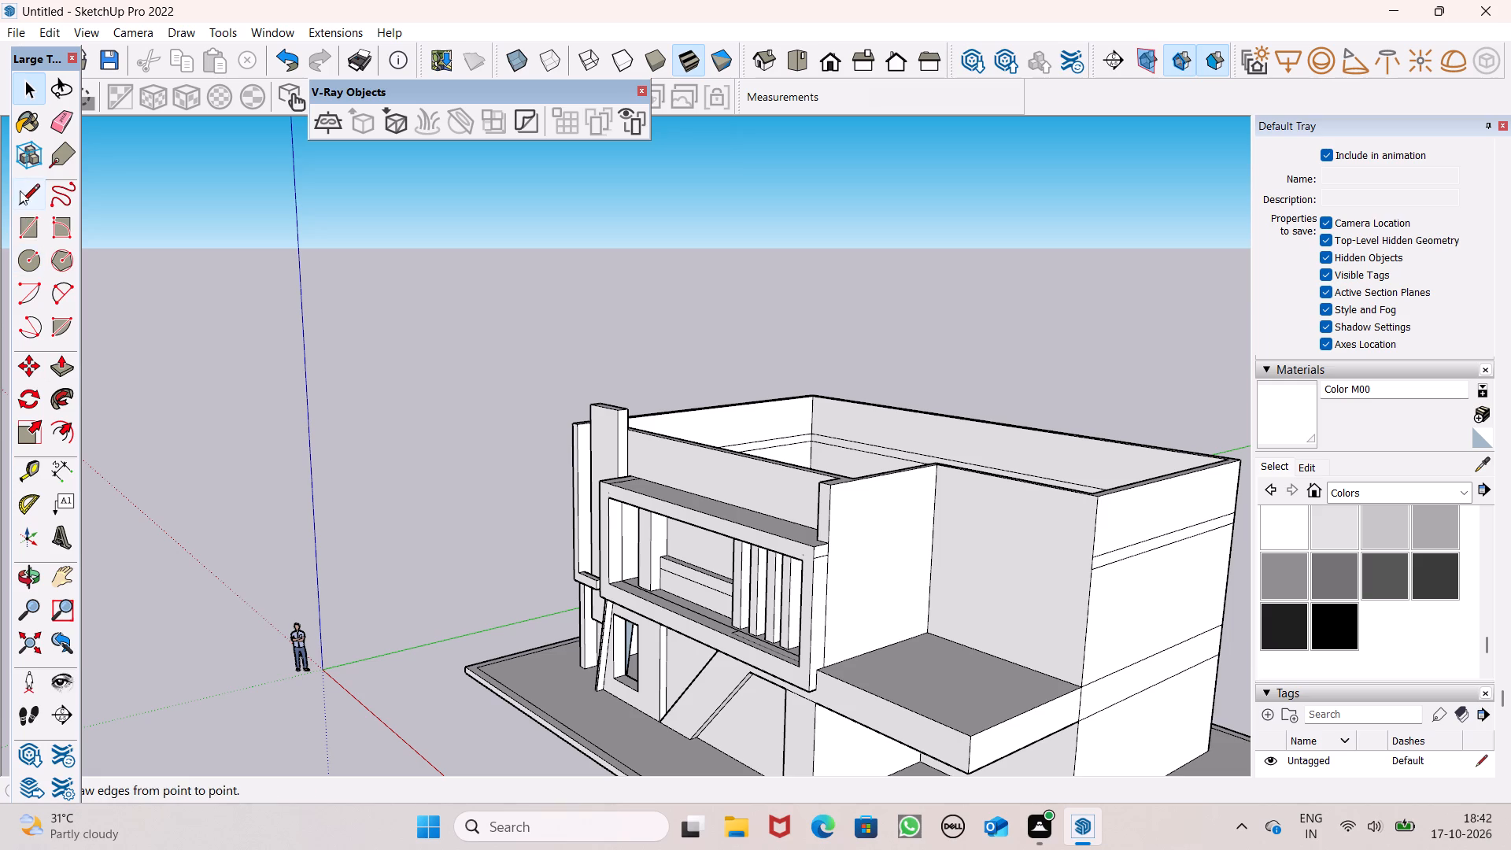
left_click(32, 227)
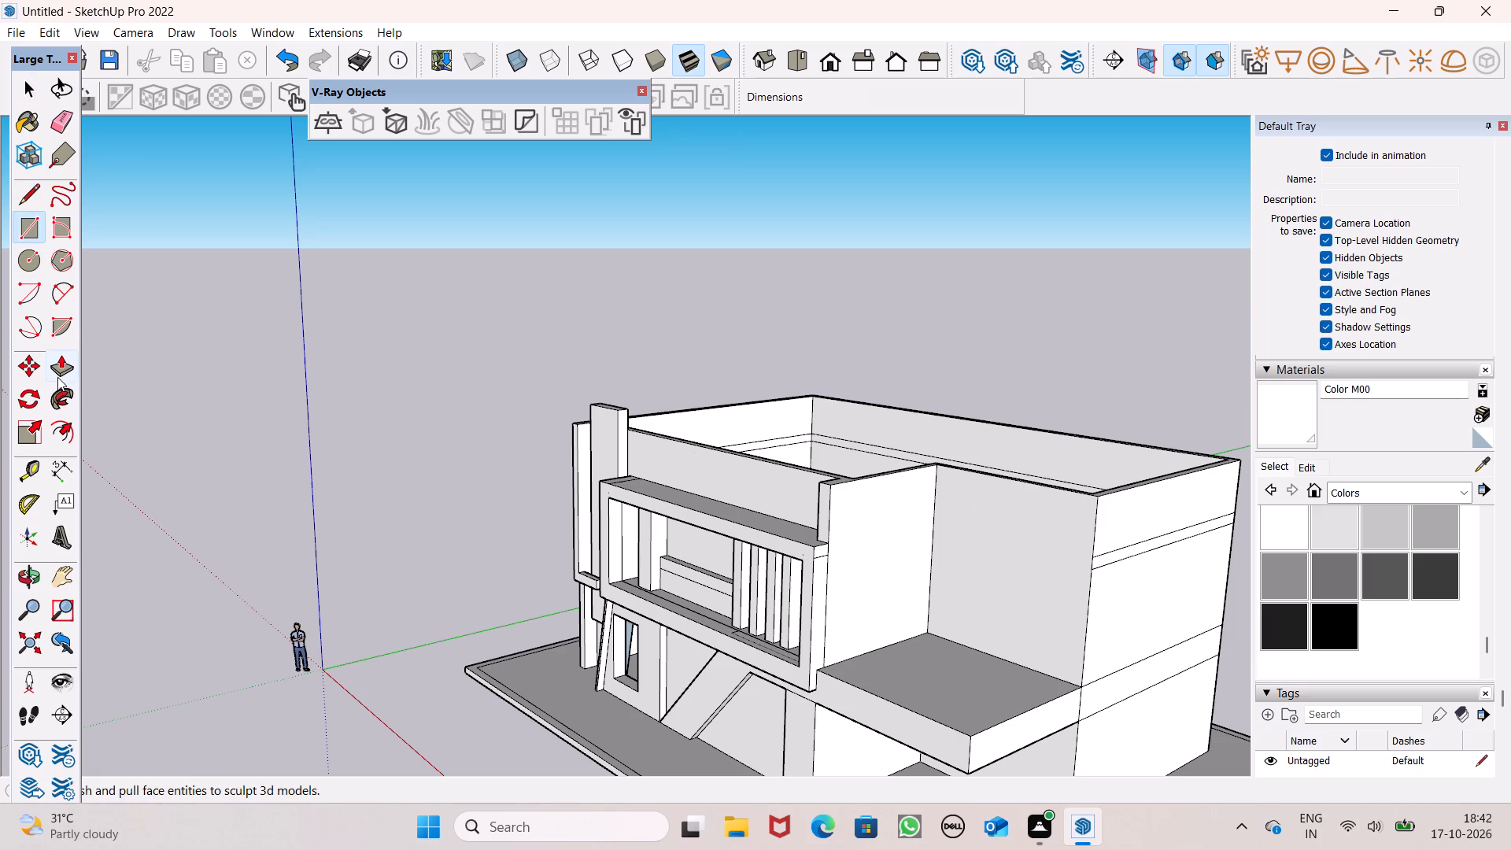
left_click(57, 375)
left_click_drag(1021, 588, 985, 623)
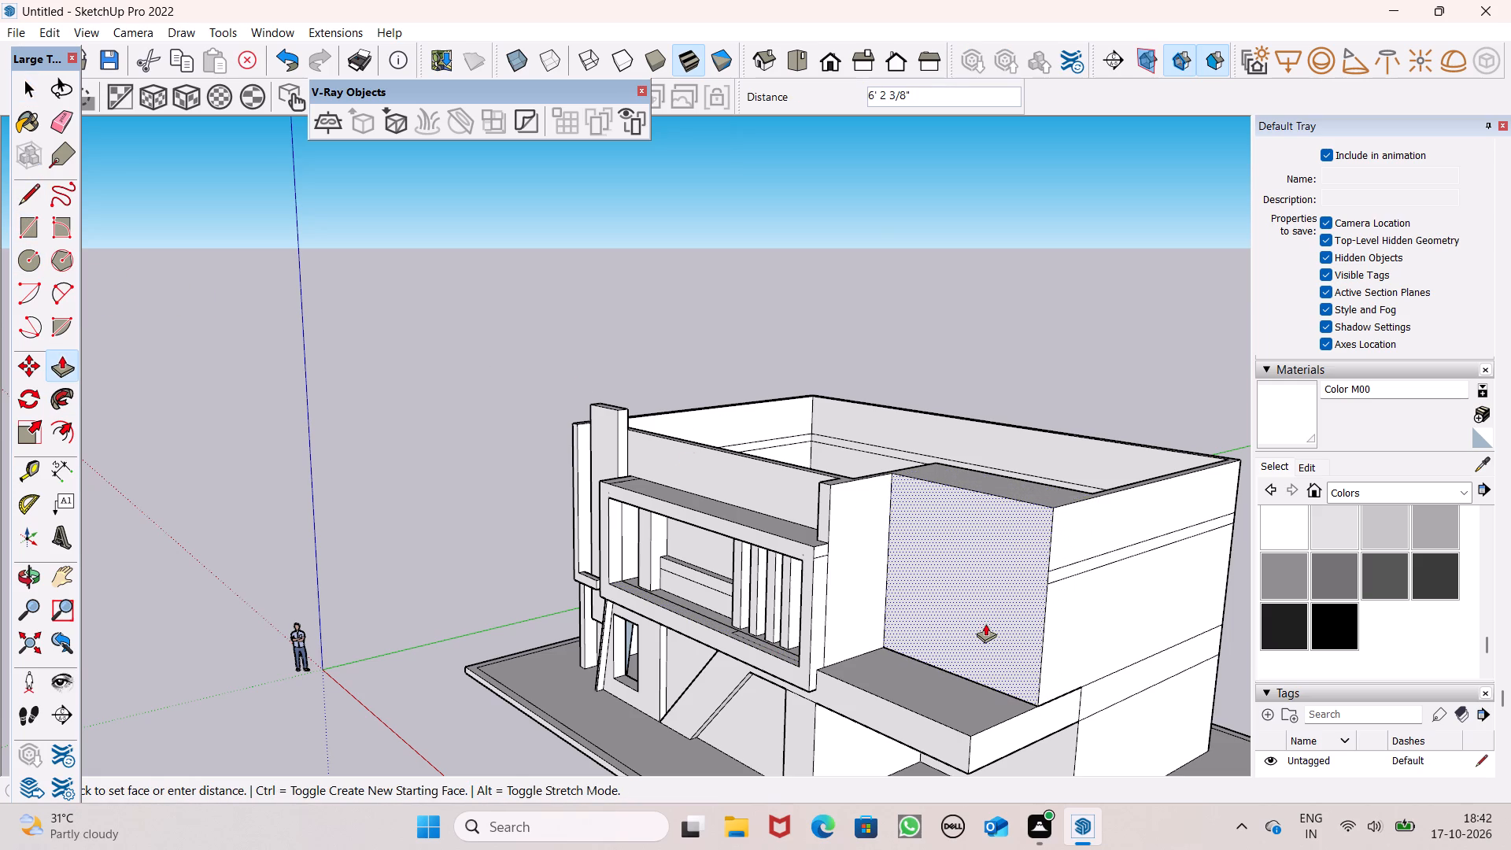
left_click_drag(985, 623, 997, 611)
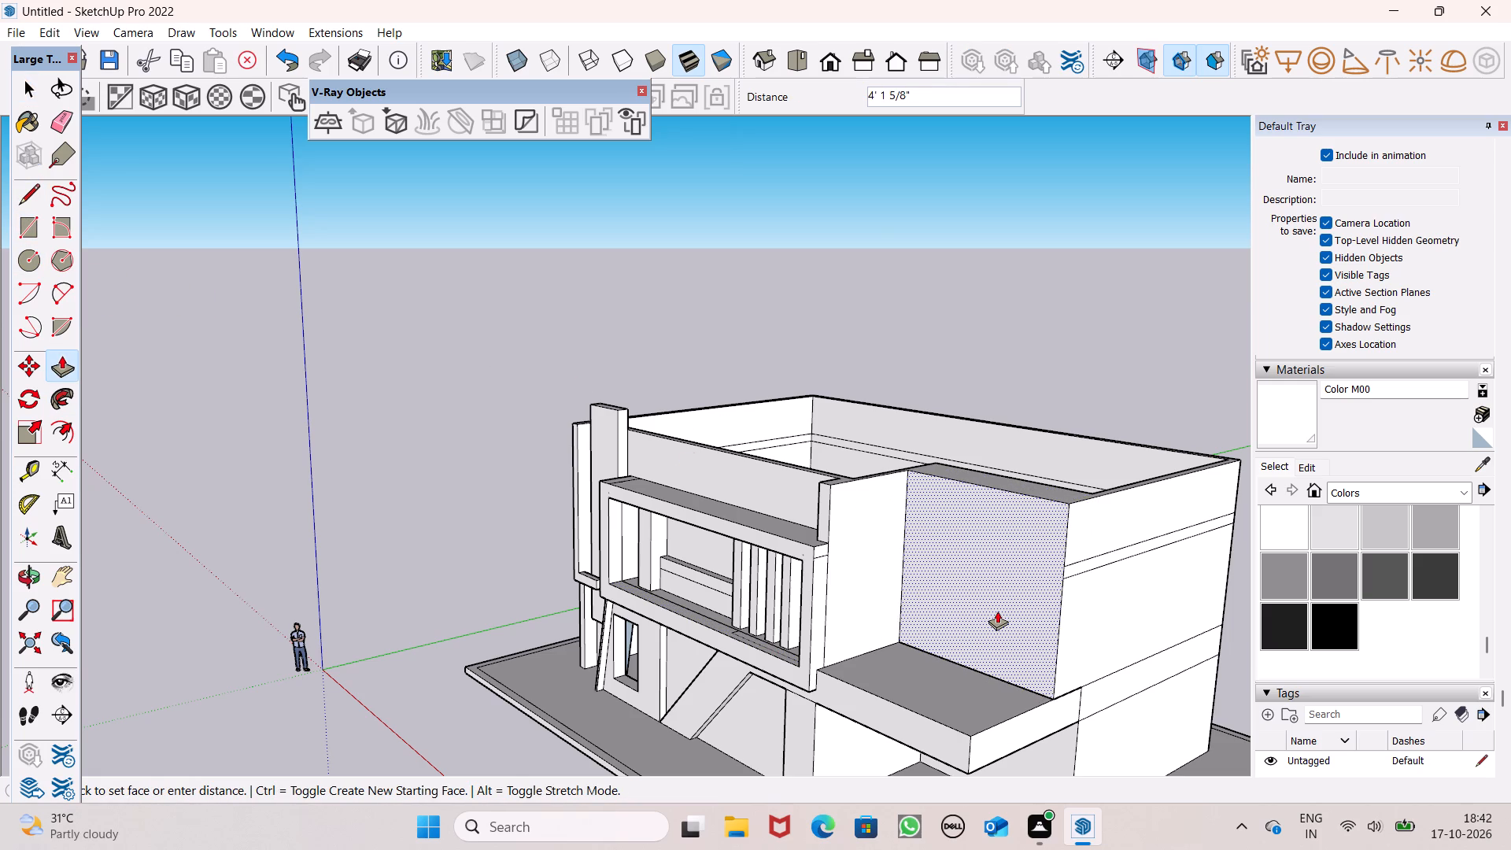
left_click_drag(997, 611, 996, 615)
middle_click_drag(972, 660, 1204, 628)
scroll(1204, 628, "up", 1)
key("space")
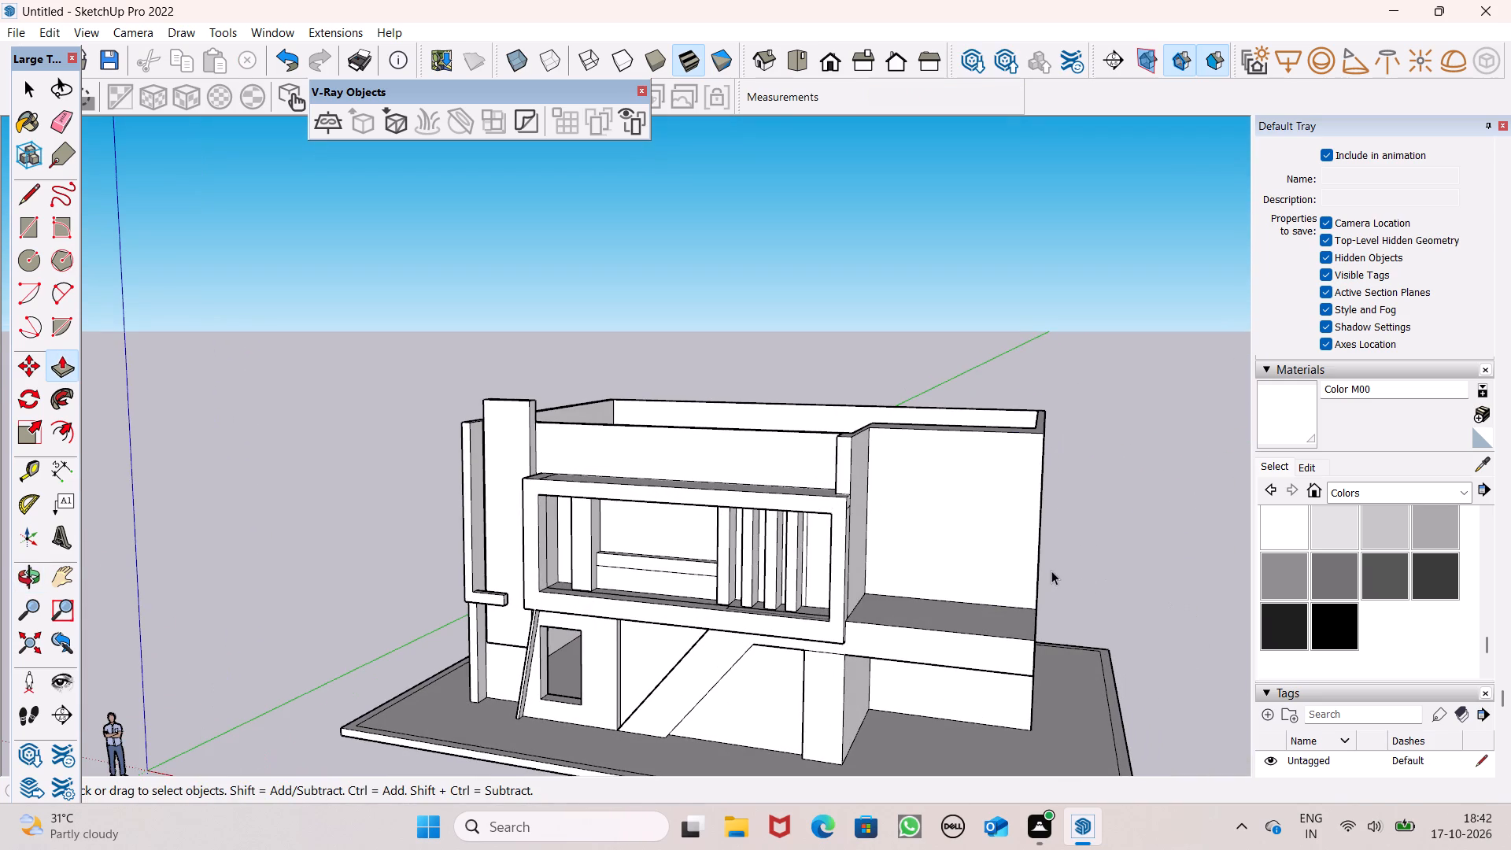
Offset the upper wall face above the terrace slab inward by a little under 2' to form an inset rectangle.
left_click(58, 431)
scroll(918, 482, "up", 4)
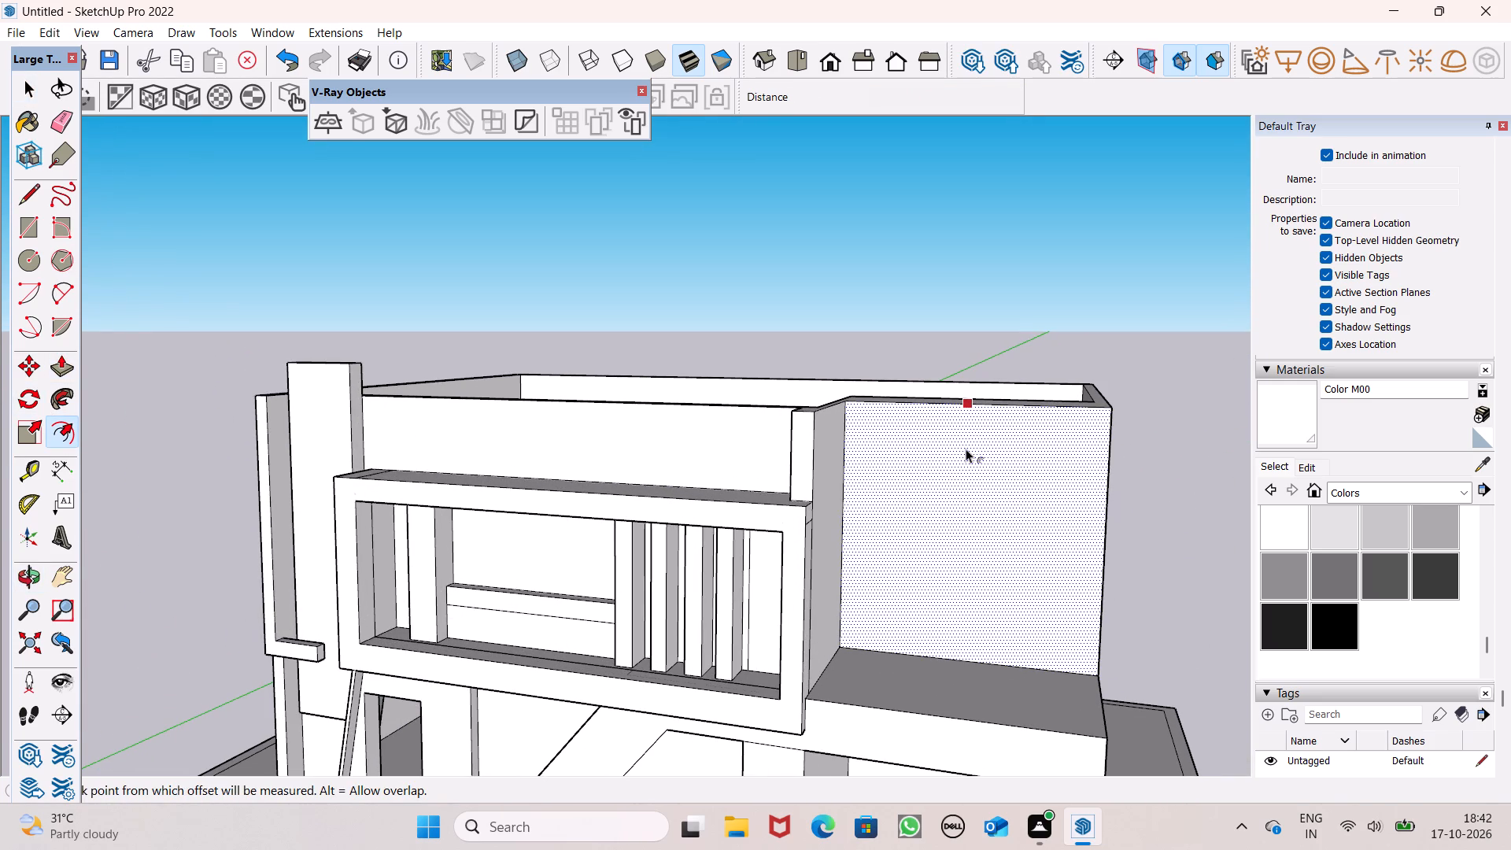
left_click_drag(966, 449, 964, 438)
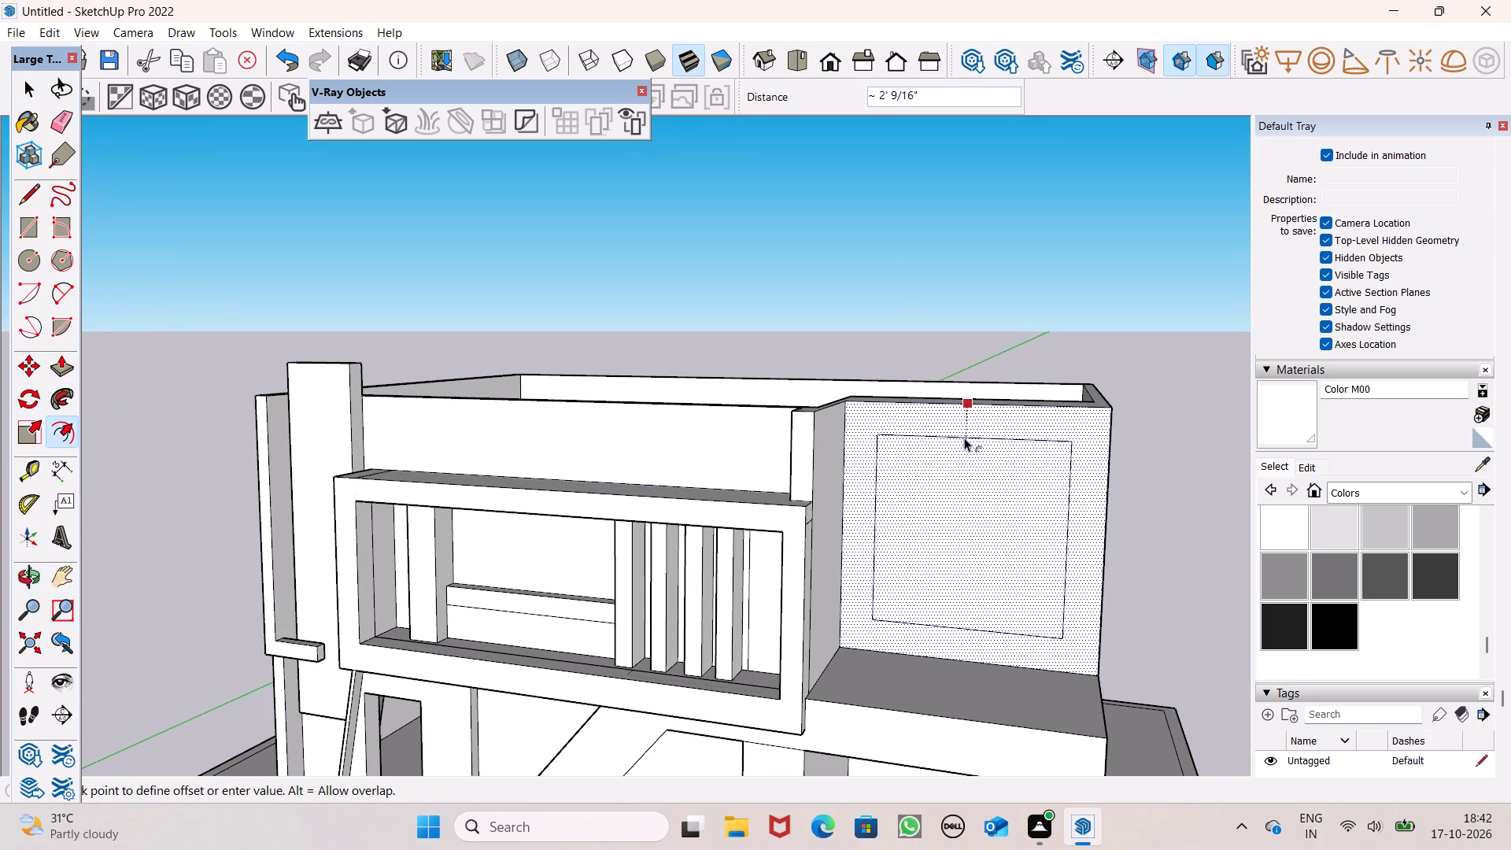
left_click_drag(964, 438, 966, 436)
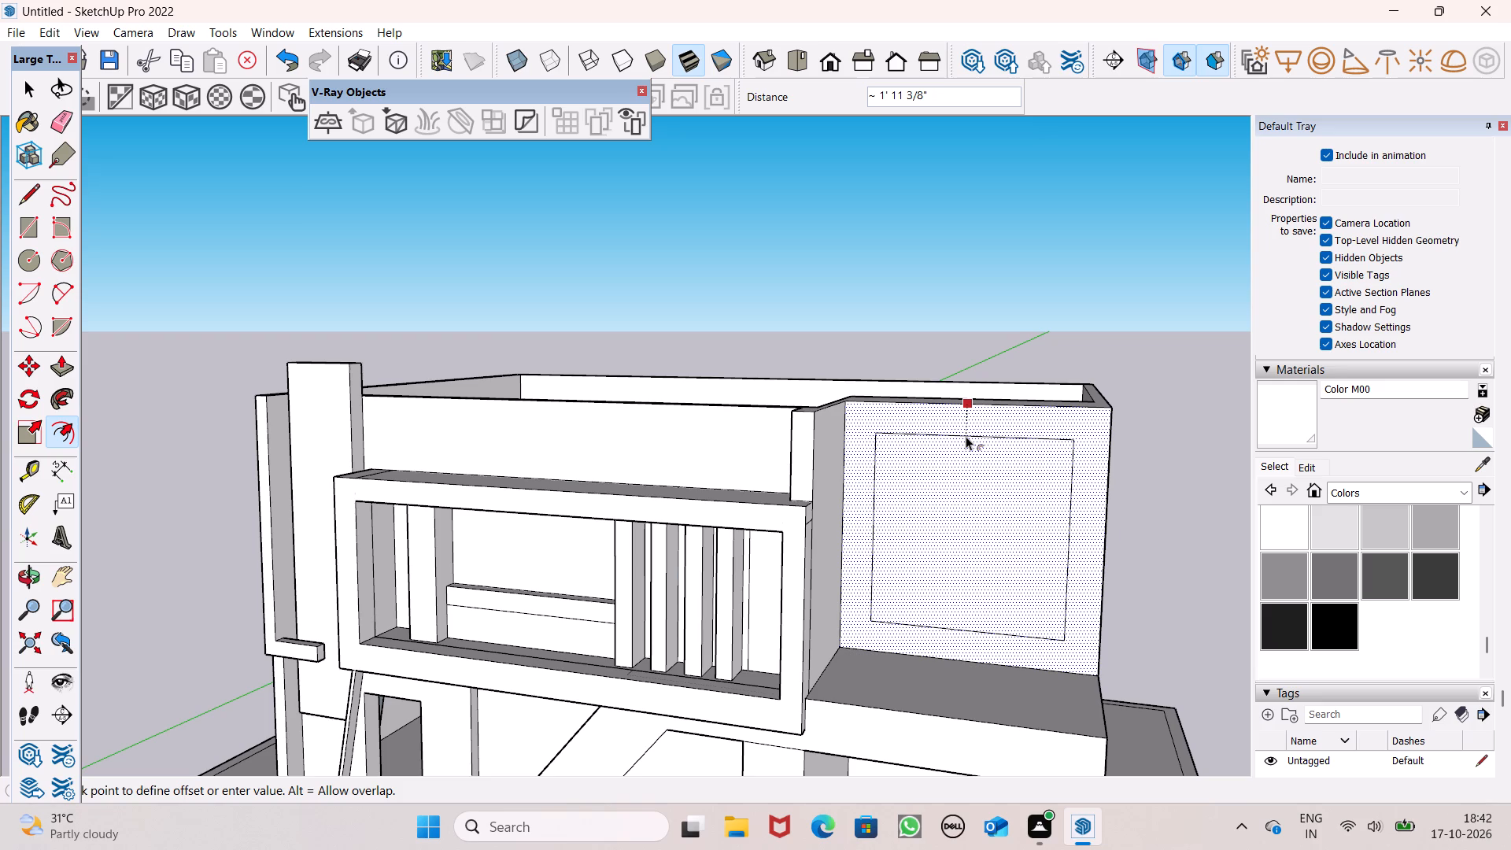
left_click_drag(966, 436, 966, 431)
key("space")
left_click(885, 294)
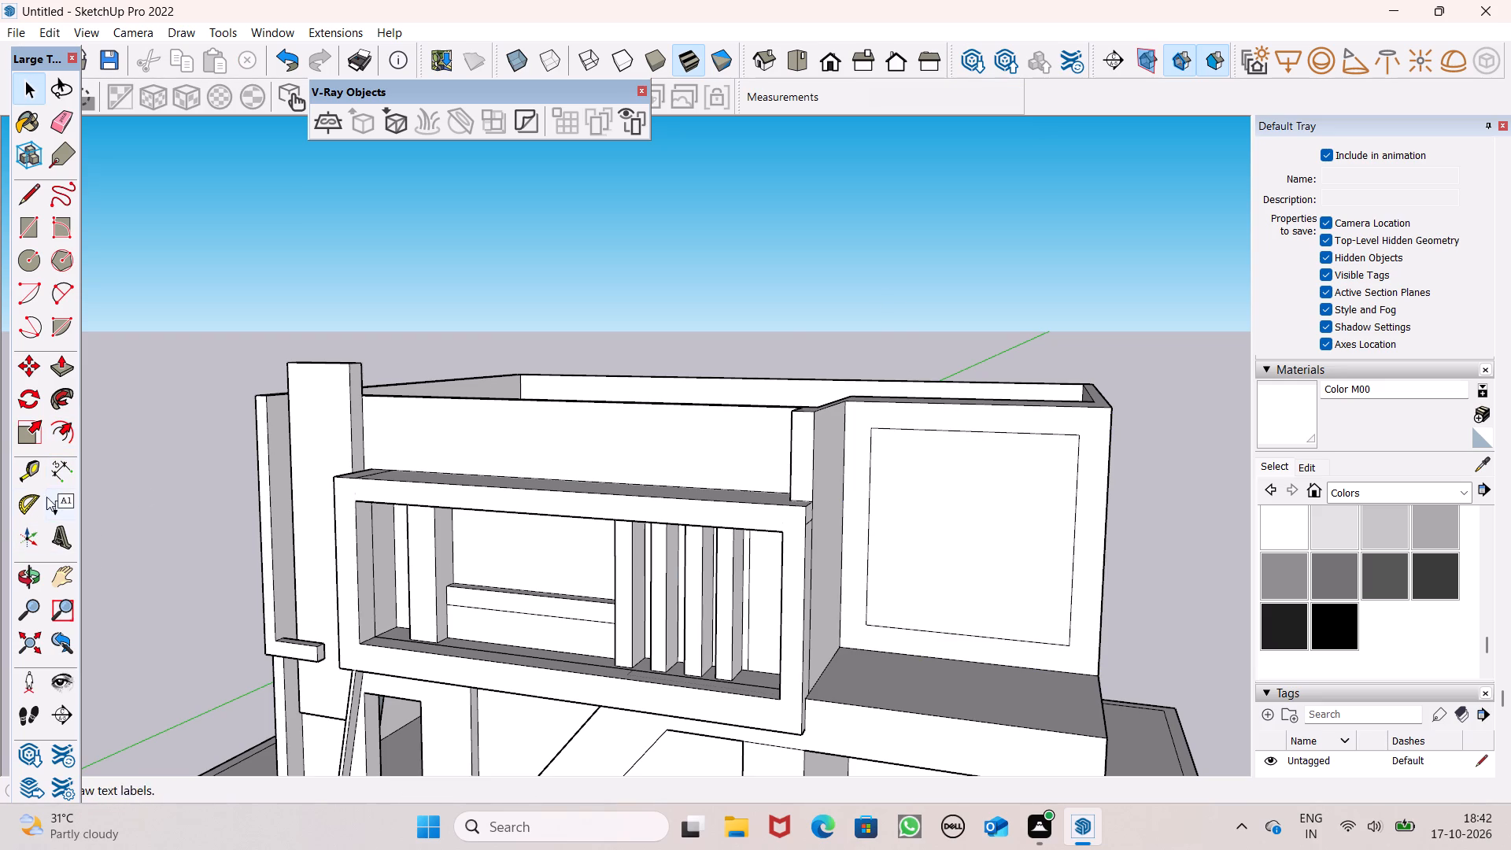
Push the inset rectangle on the upper wall above the terrace inward about 1' 2" to form a recessed panel.
left_click(54, 361)
scroll(723, 609, "down", 1)
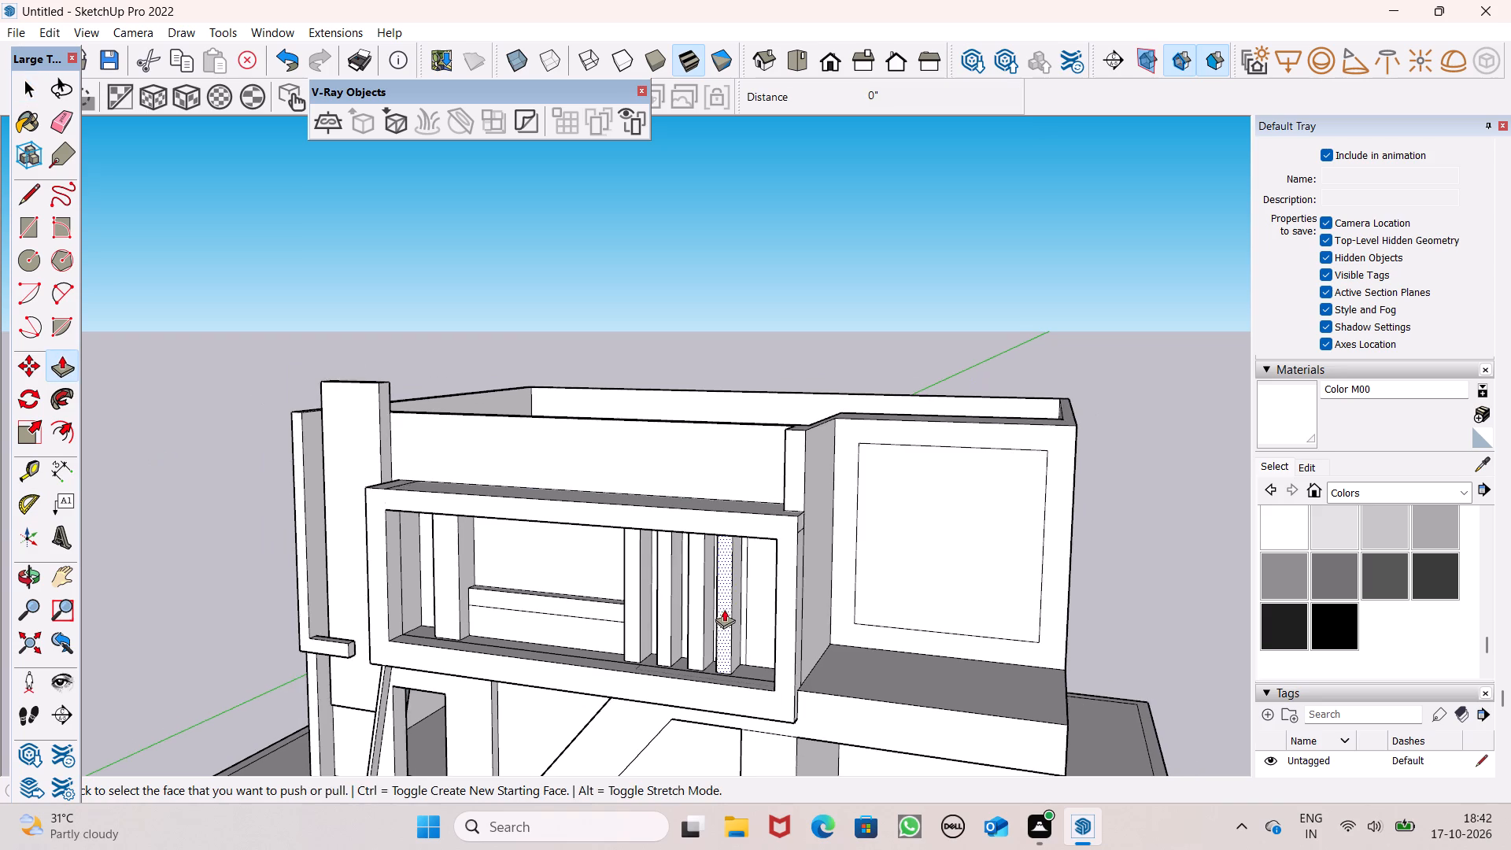
middle_click_drag(724, 609, 724, 734)
scroll(977, 581, "up", 3)
left_click_drag(939, 622, 938, 610)
scroll(705, 550, "down", 5)
middle_click_drag(855, 634, 635, 530)
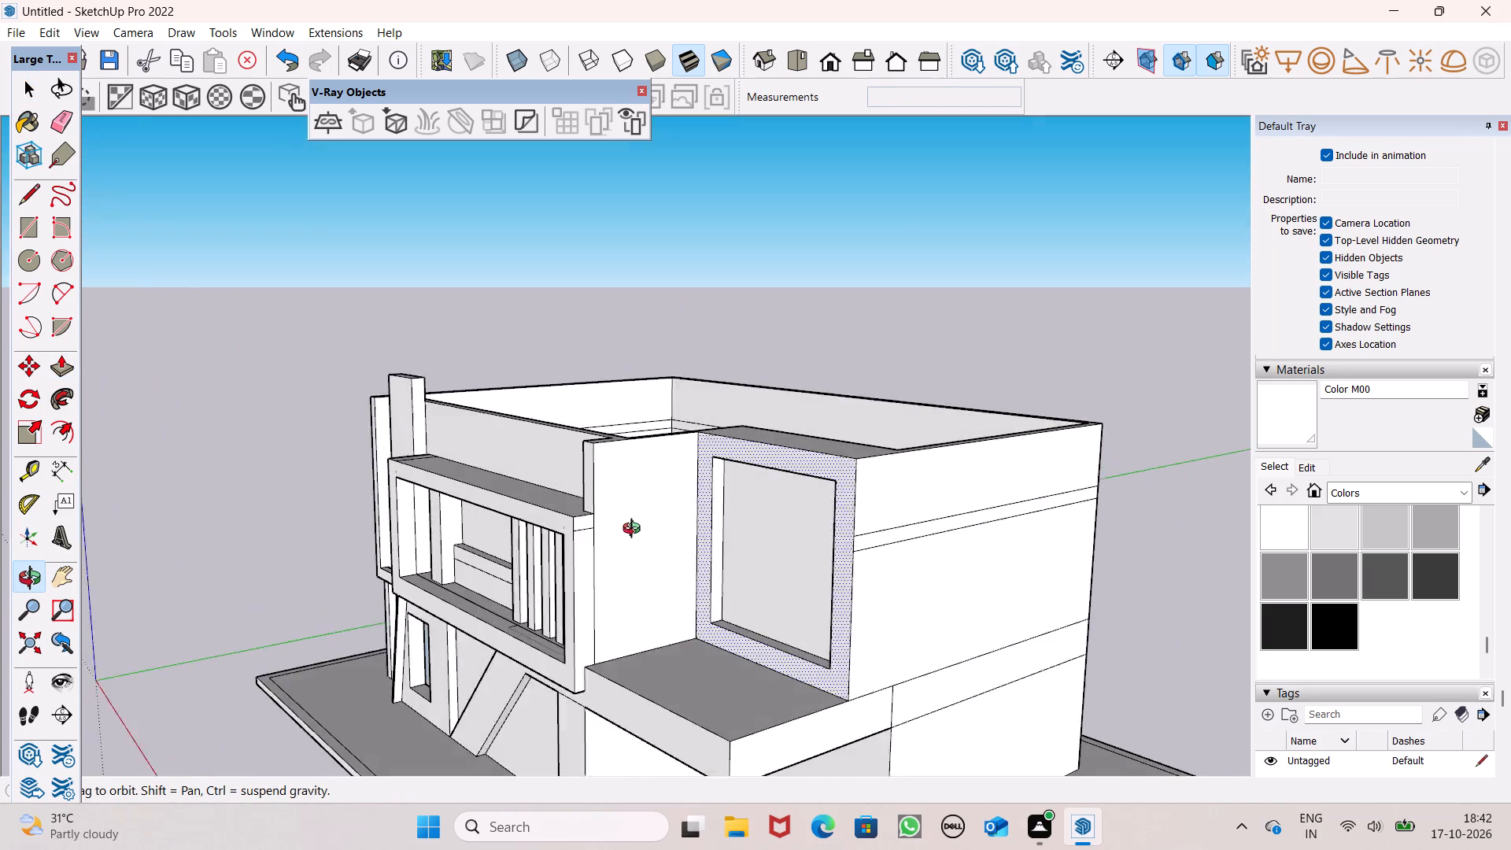
middle_click_drag(635, 530, 788, 536)
scroll(830, 565, "up", 1)
middle_click_drag(830, 565, 877, 538)
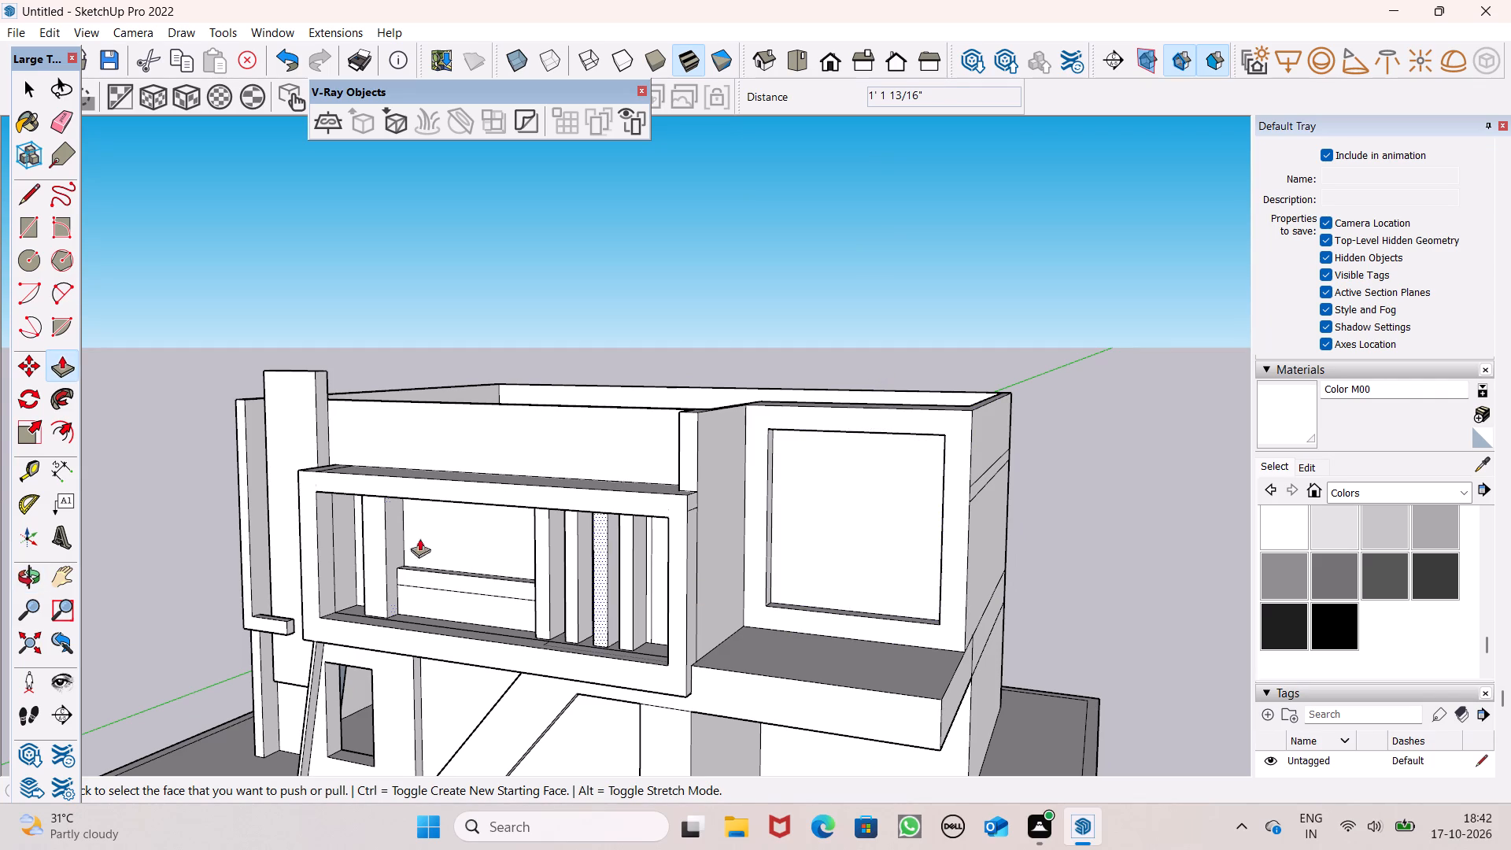
Examine the whole house from the front corner, from above, and from the rear looking into the open interior.
scroll(681, 586, "down", 1)
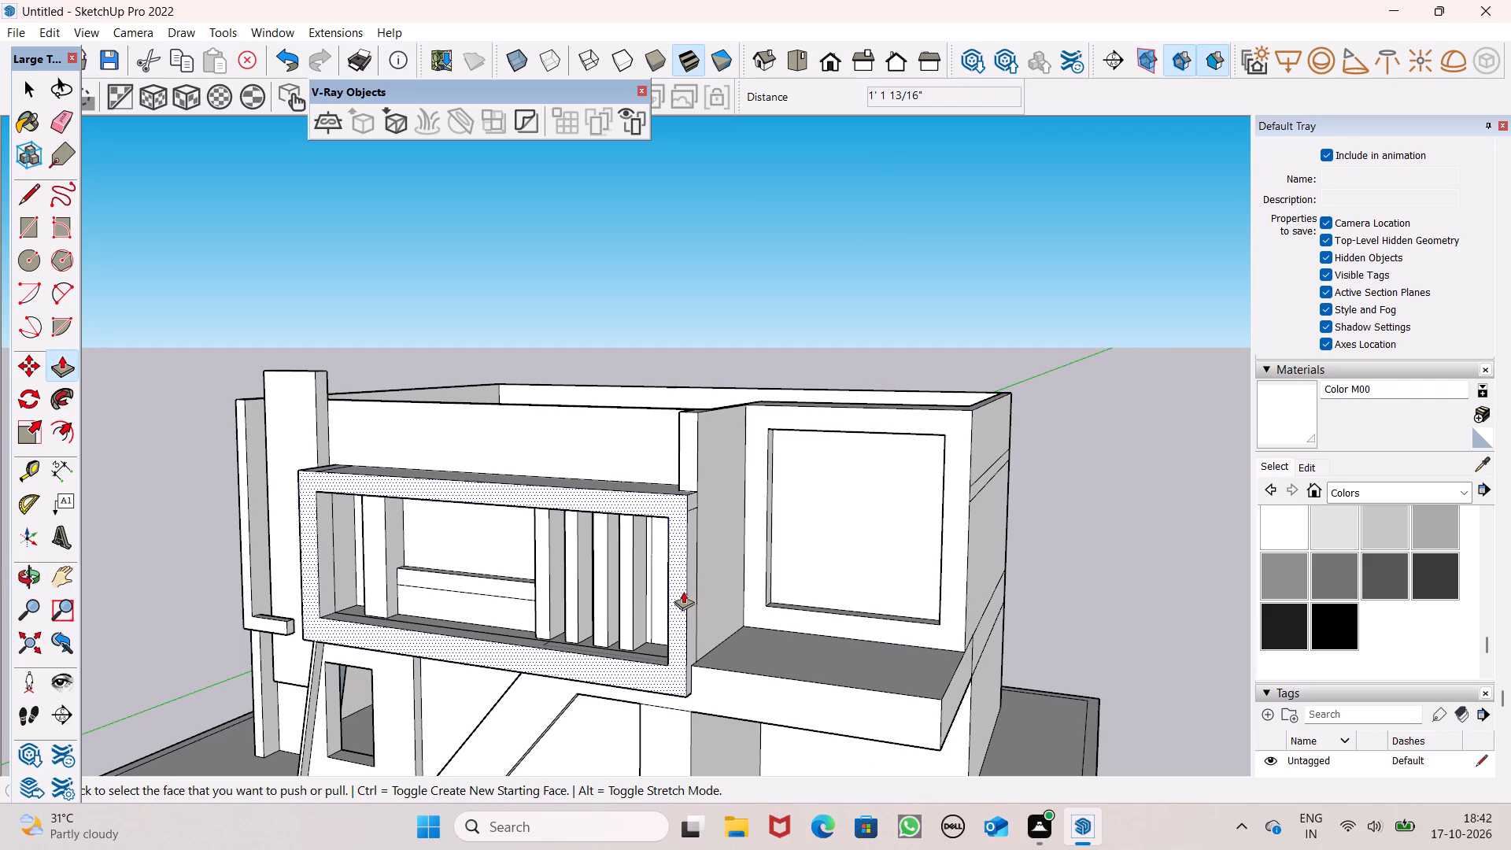
middle_click_drag(683, 603, 641, 772)
scroll(739, 586, "down", 3)
middle_click_drag(739, 586, 628, 701)
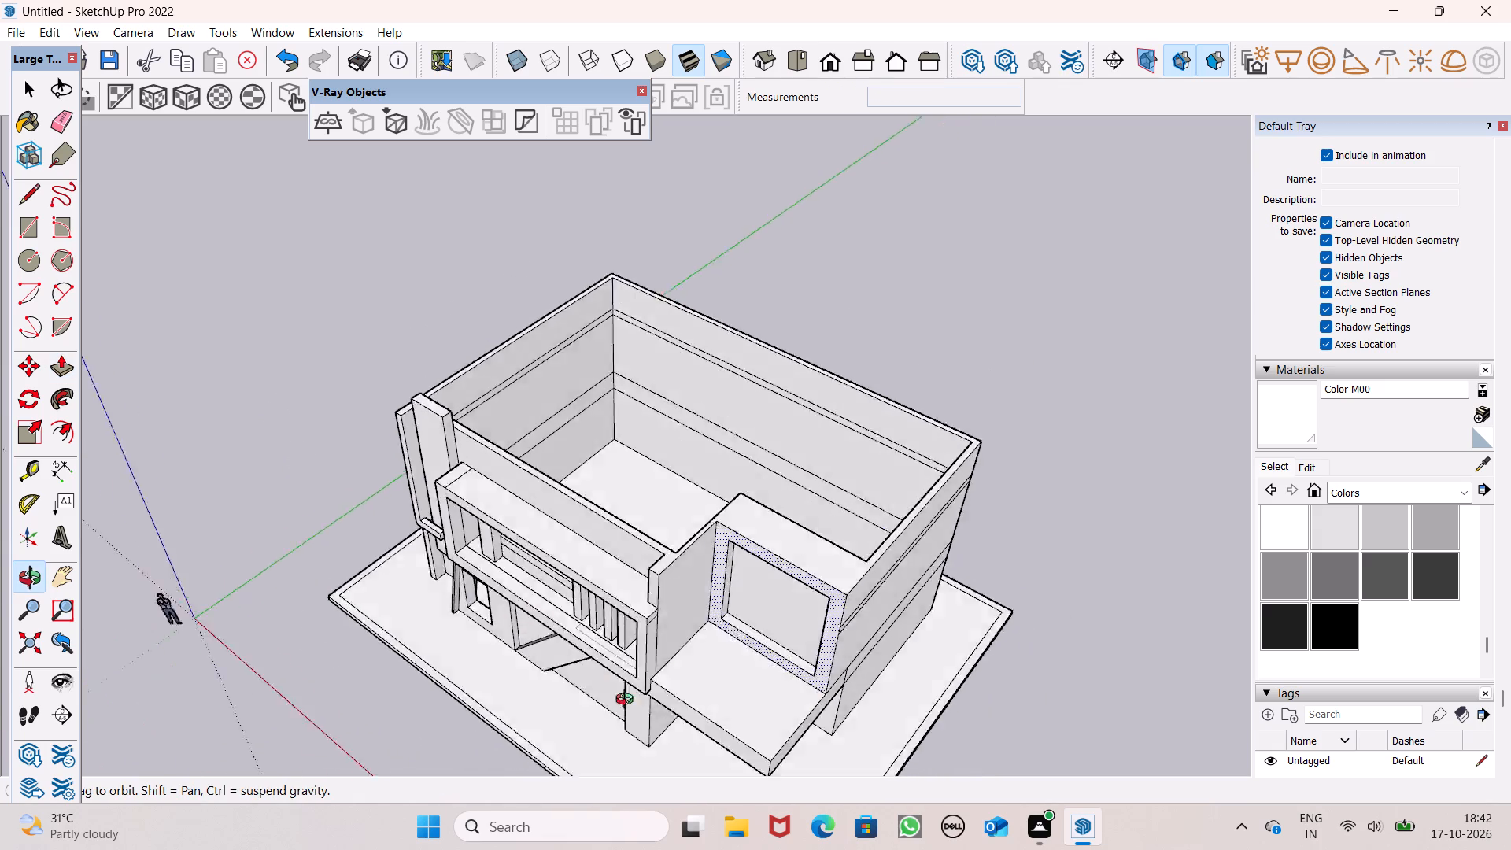
middle_click_drag(628, 701, 460, 747)
key("space")
middle_click_drag(628, 640, 922, 282)
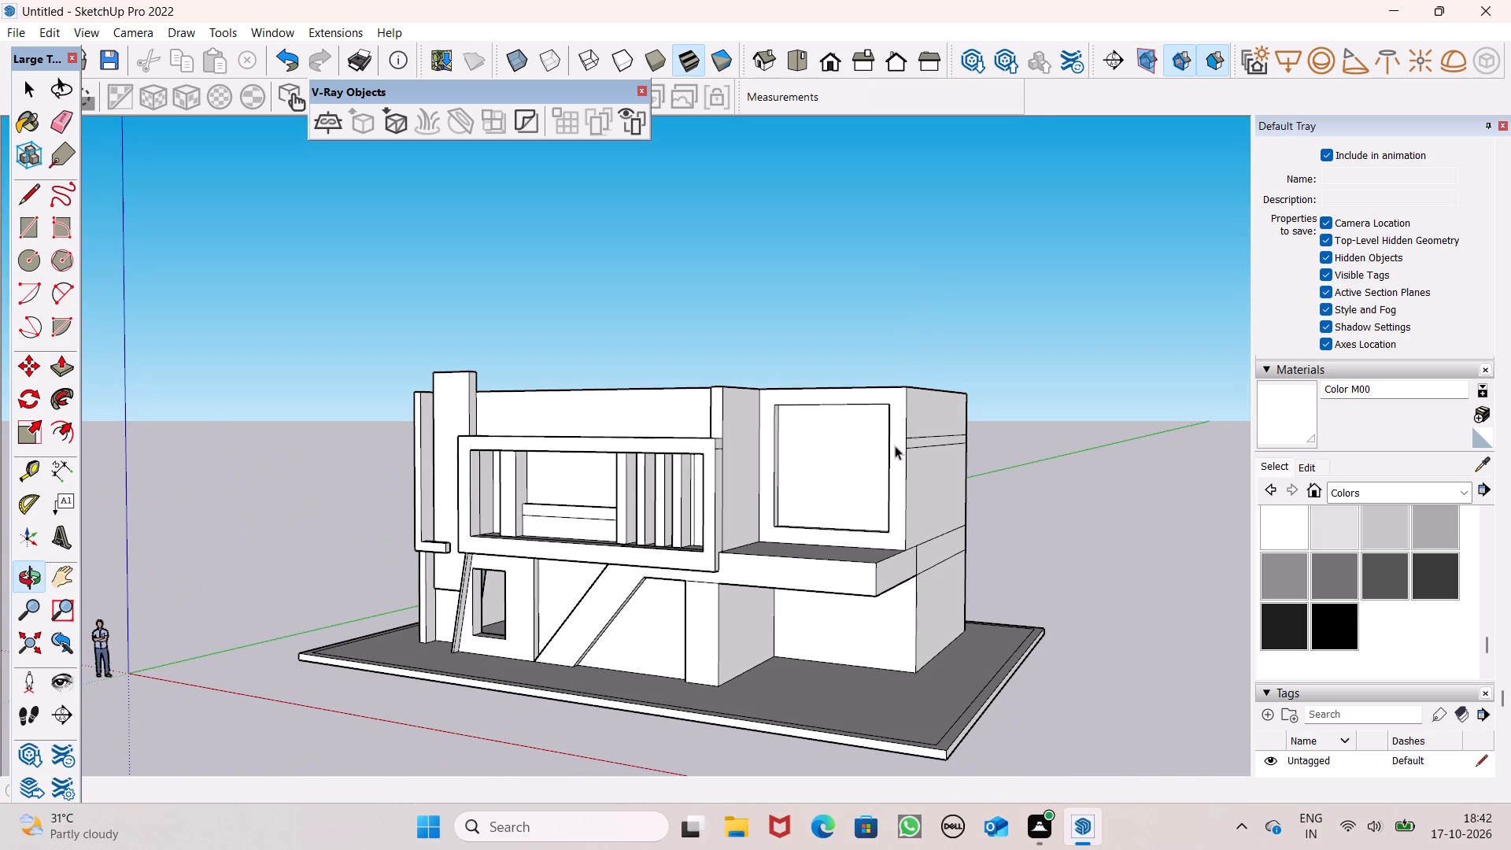
scroll(865, 472, "down", 1)
middle_click_drag(867, 469, 862, 504)
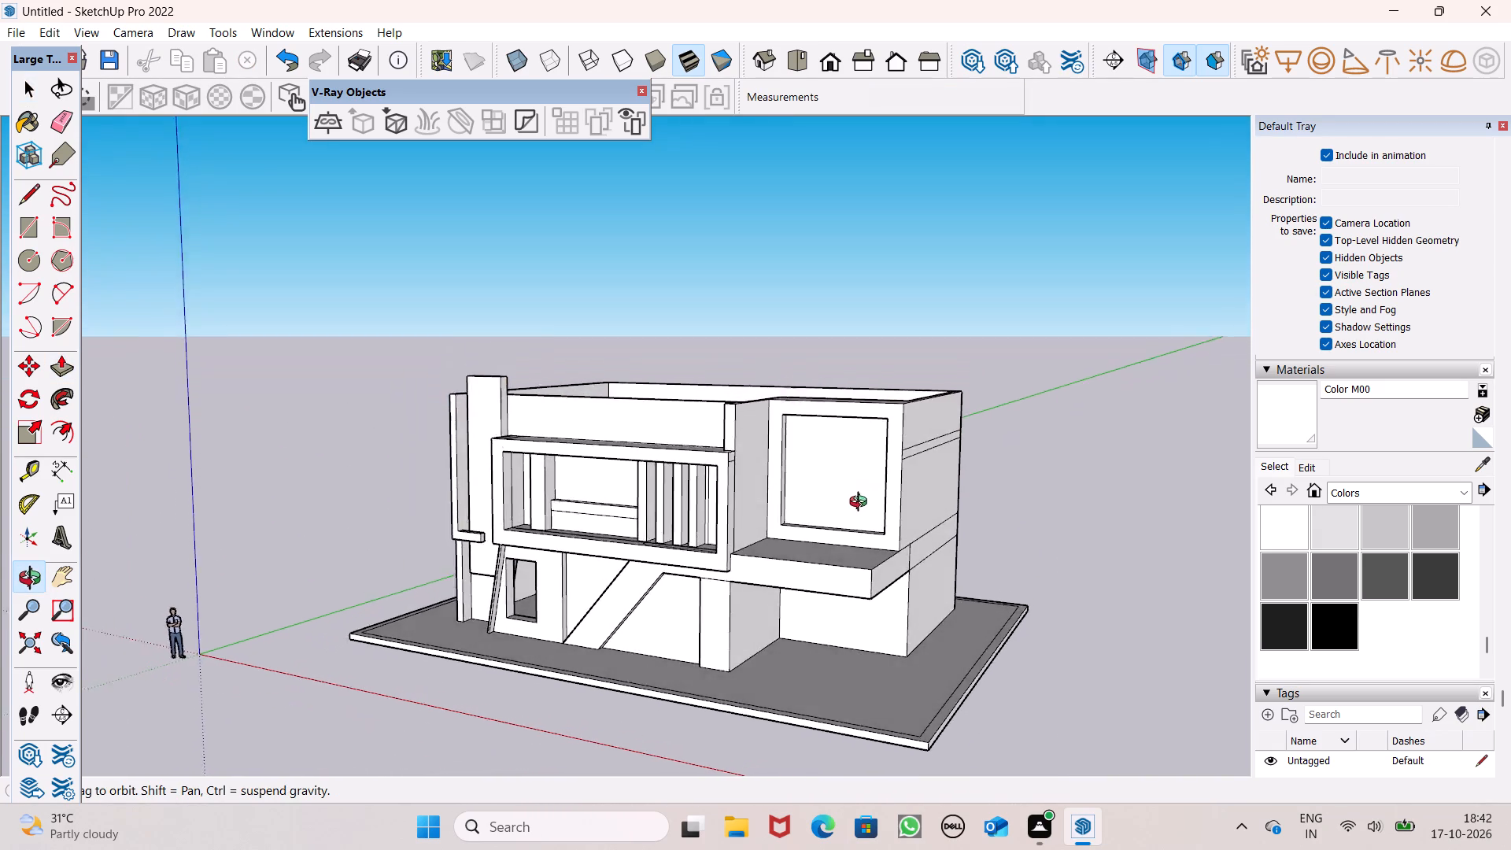
middle_click_drag(862, 504, 400, 713)
middle_click_drag(708, 626, 417, 702)
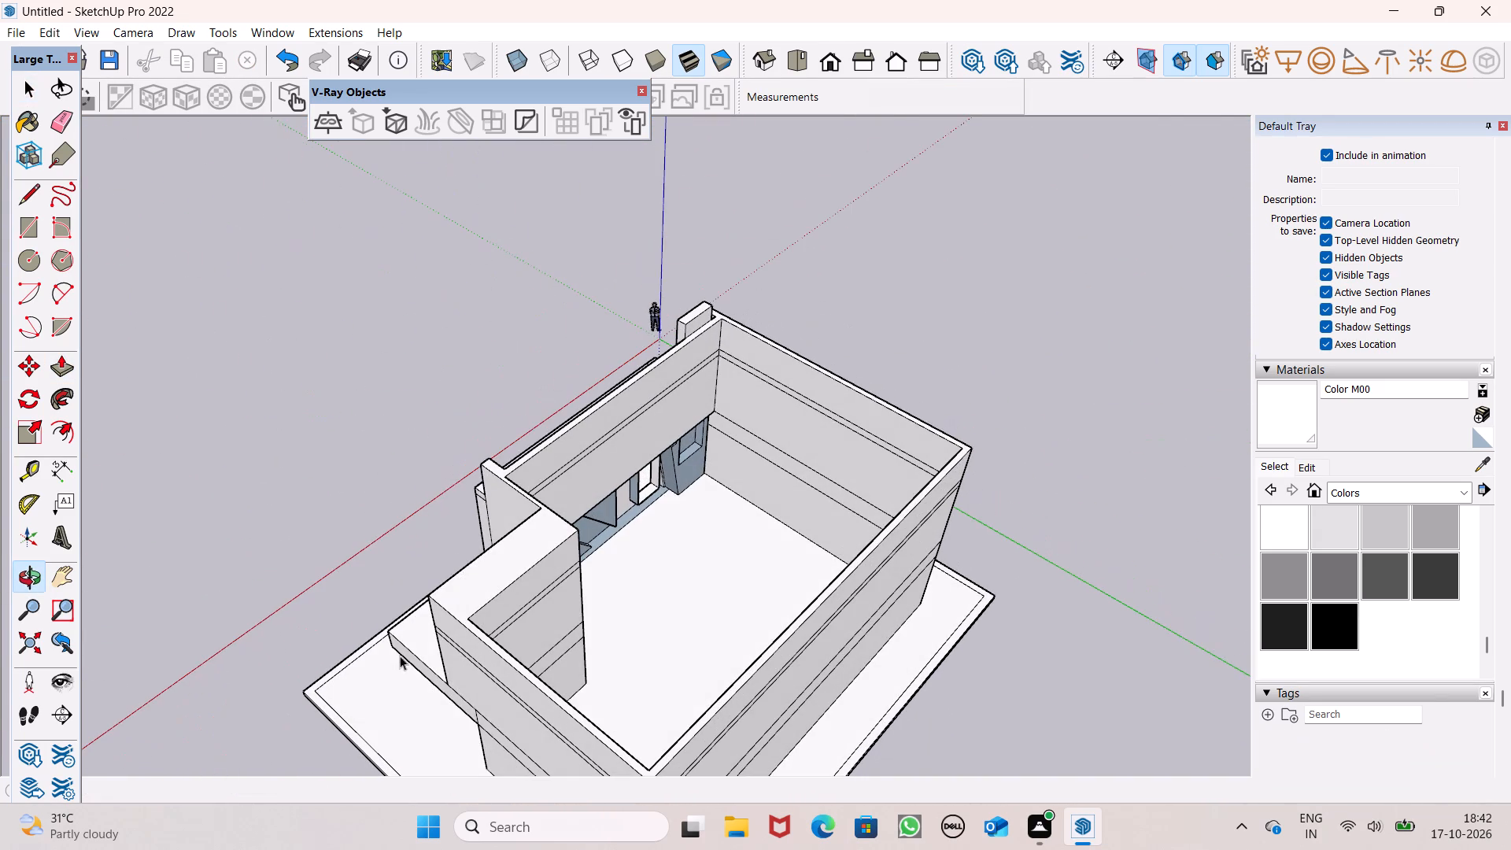
middle_click_drag(637, 577, 354, 508)
scroll(471, 447, "up", 3)
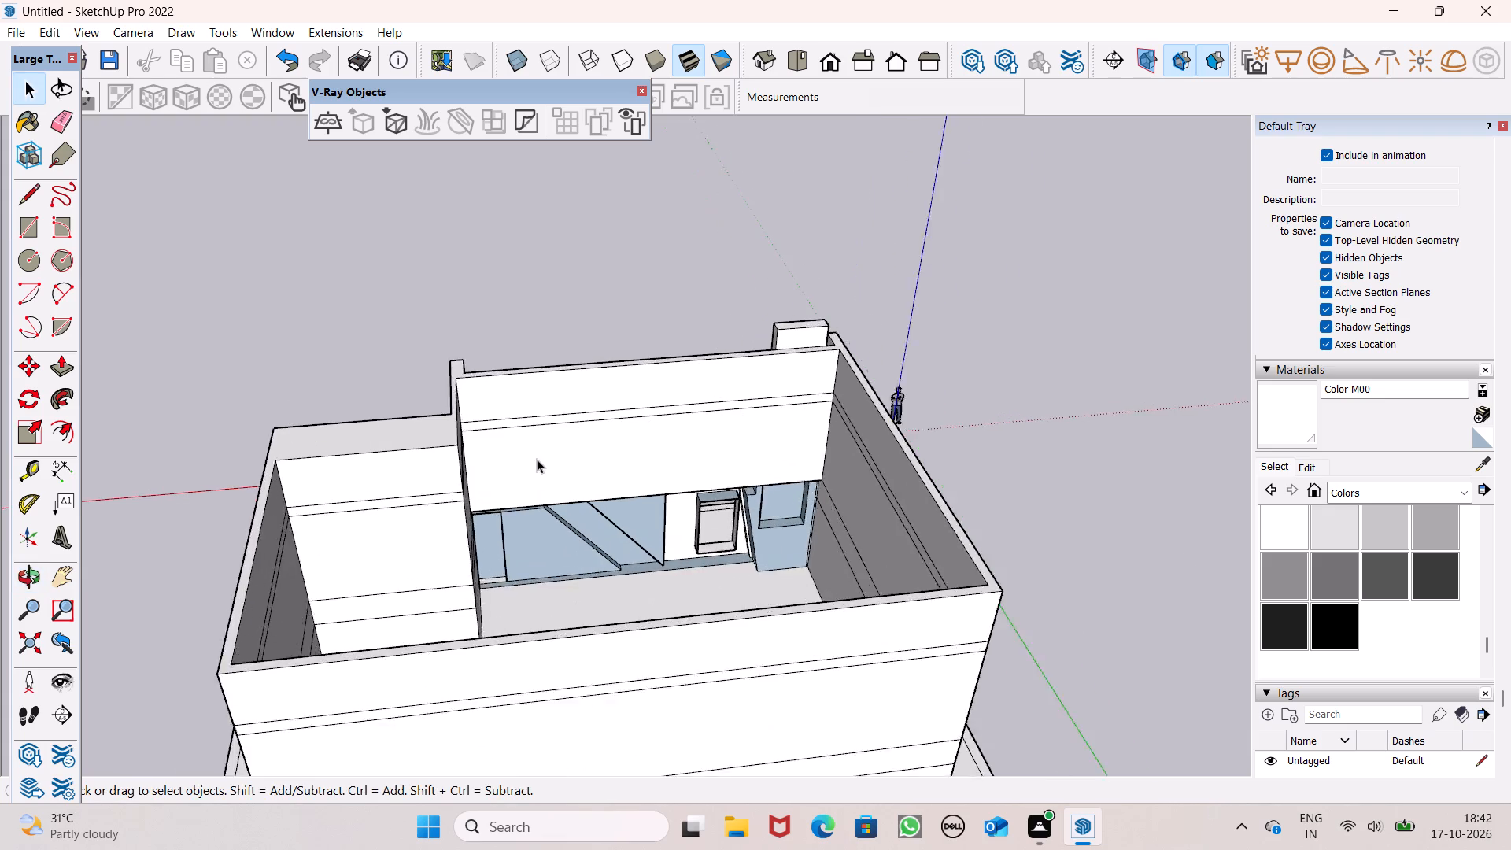
scroll(537, 459, "up", 4)
middle_click_drag(573, 531, 466, 524)
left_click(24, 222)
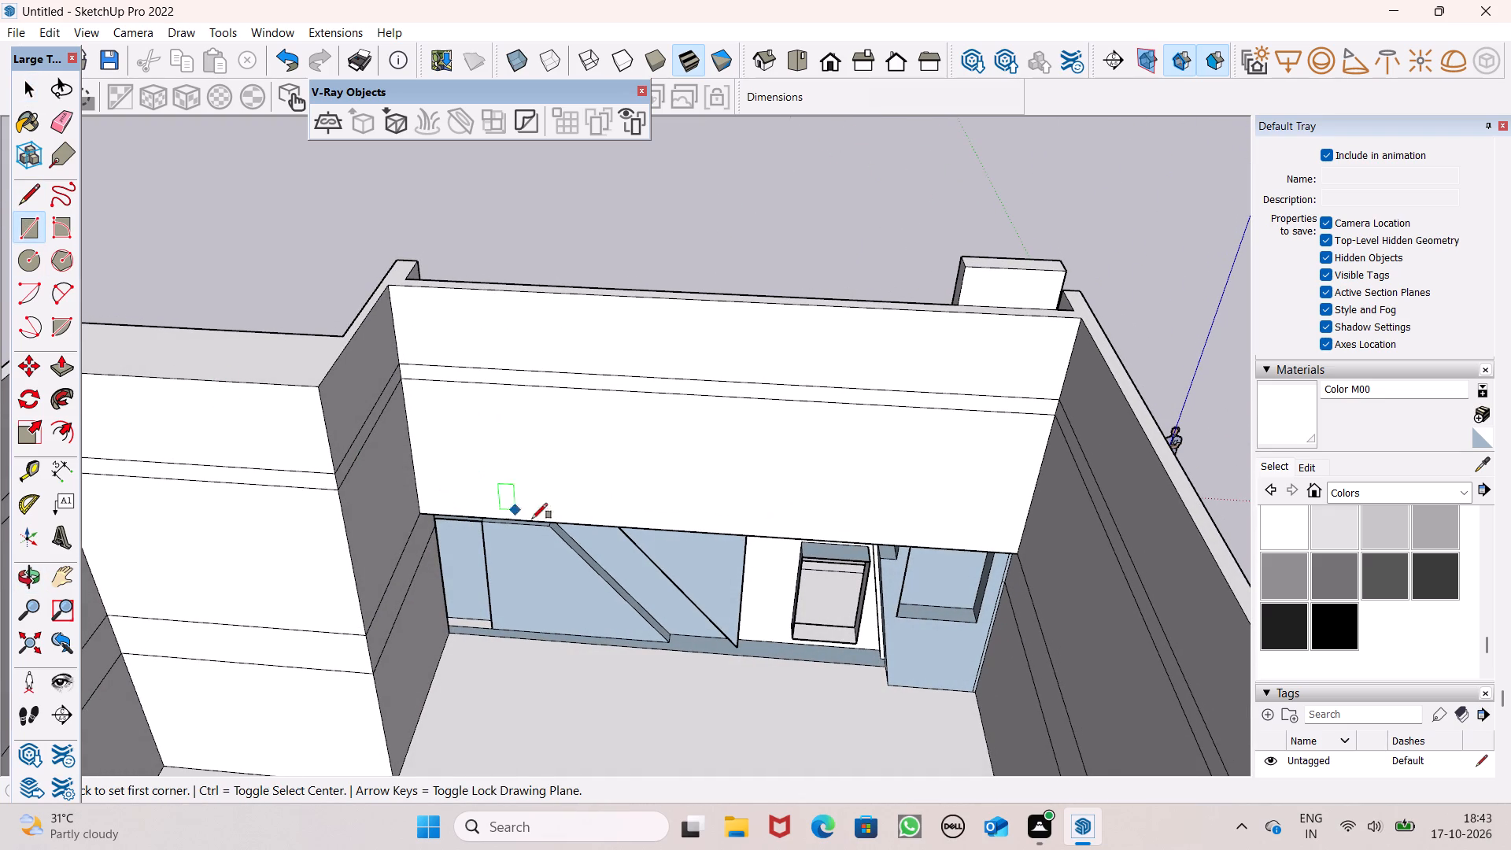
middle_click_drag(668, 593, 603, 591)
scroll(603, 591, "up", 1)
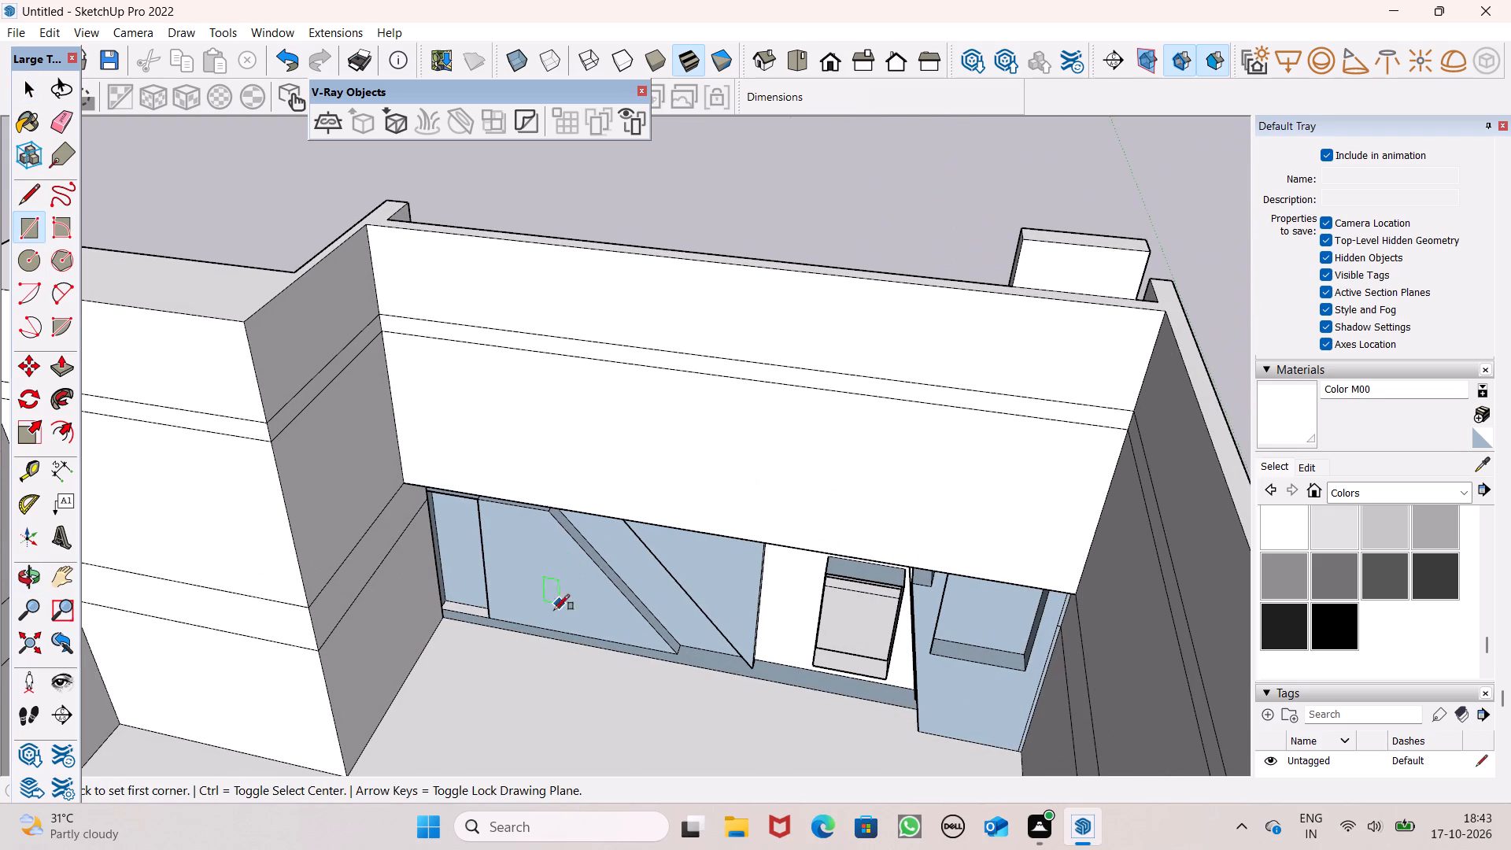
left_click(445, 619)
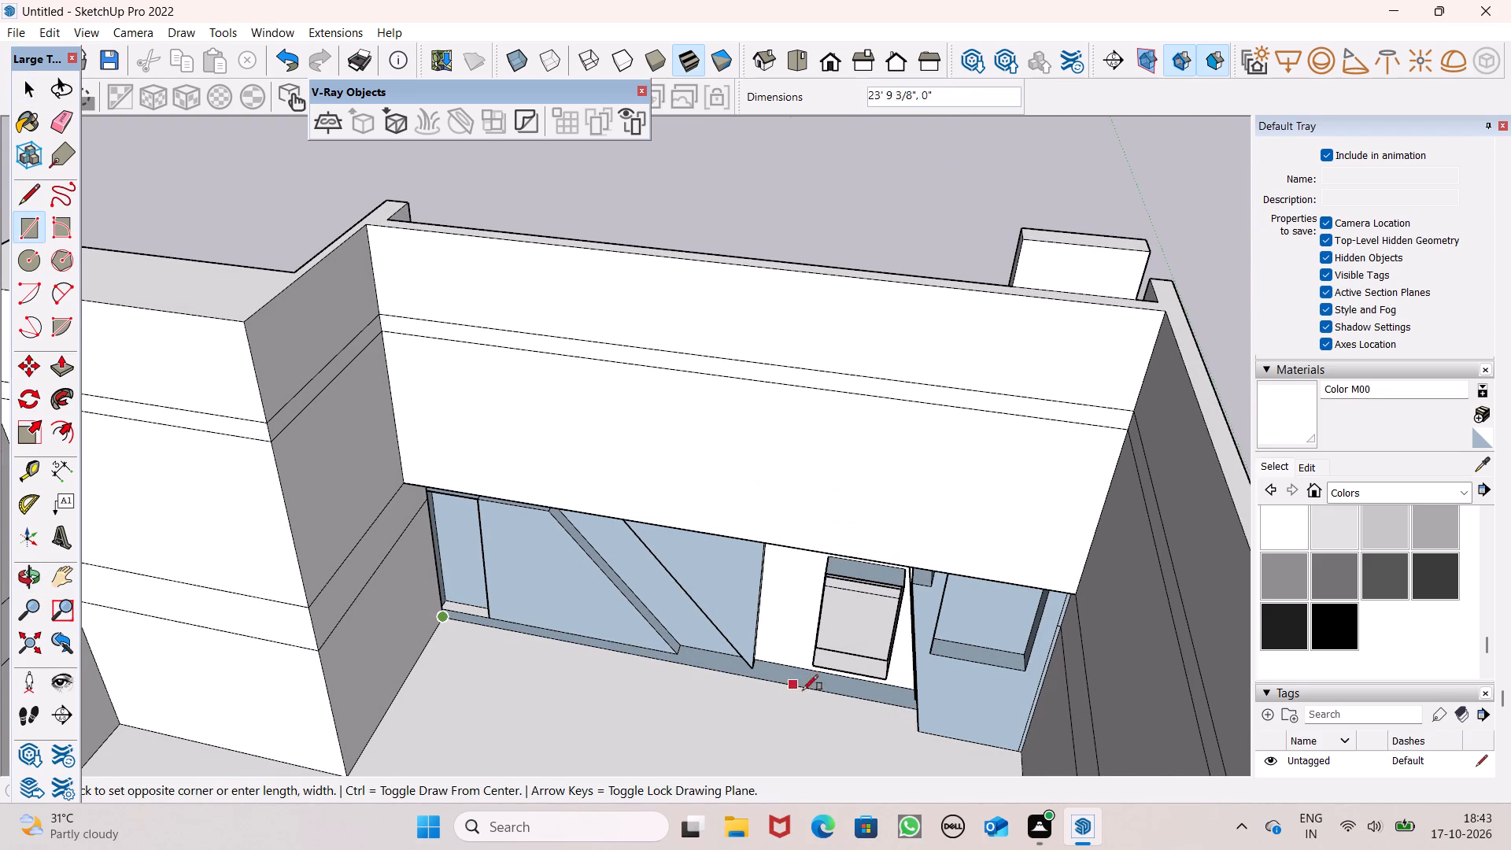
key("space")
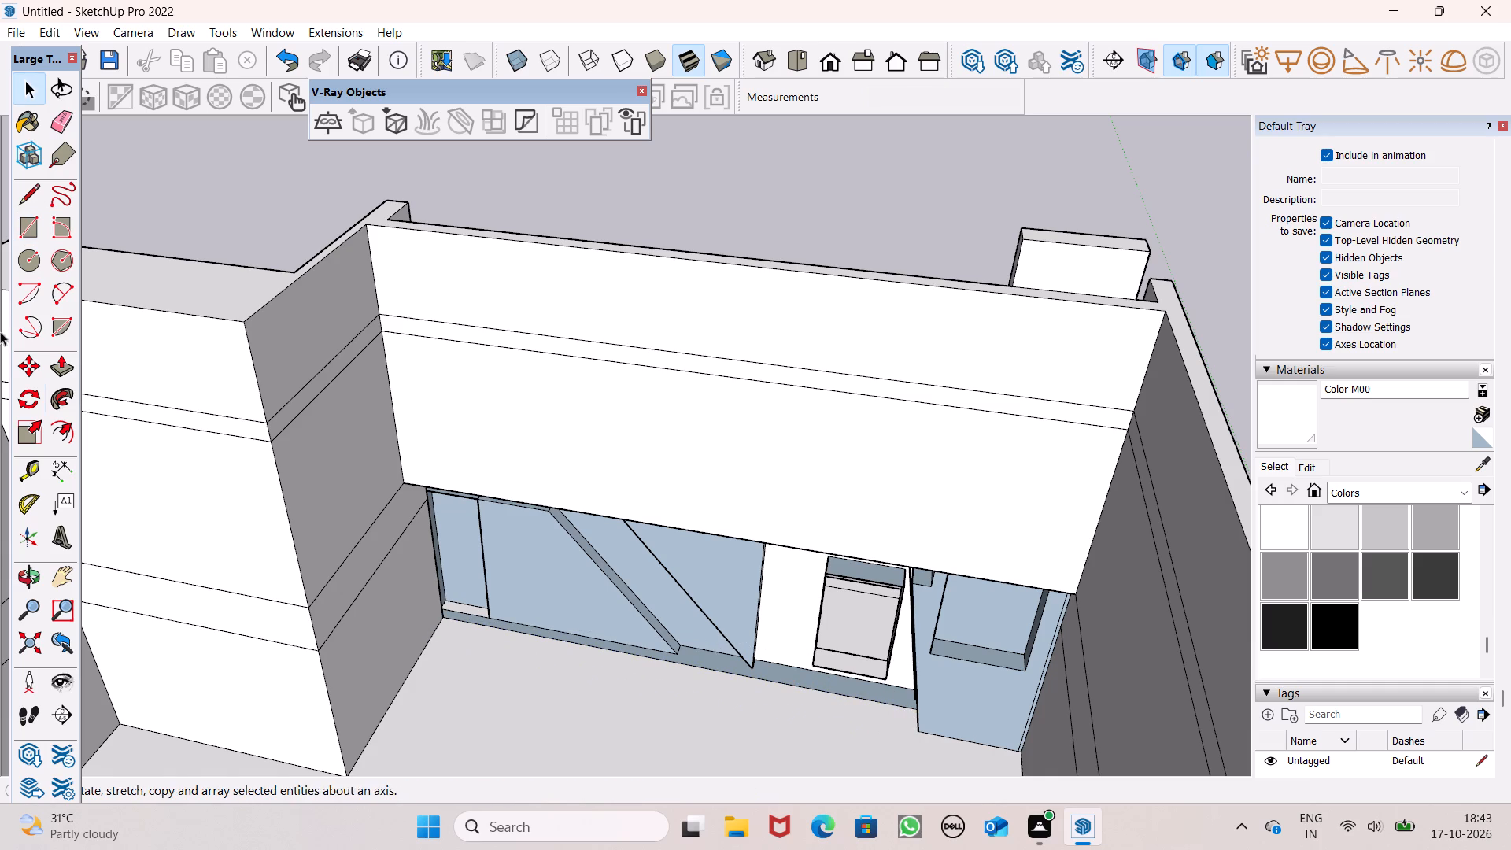
Examine the ground-floor front wall around the diagonal brace and window opening, from inside the house and from the front.
left_click(24, 229)
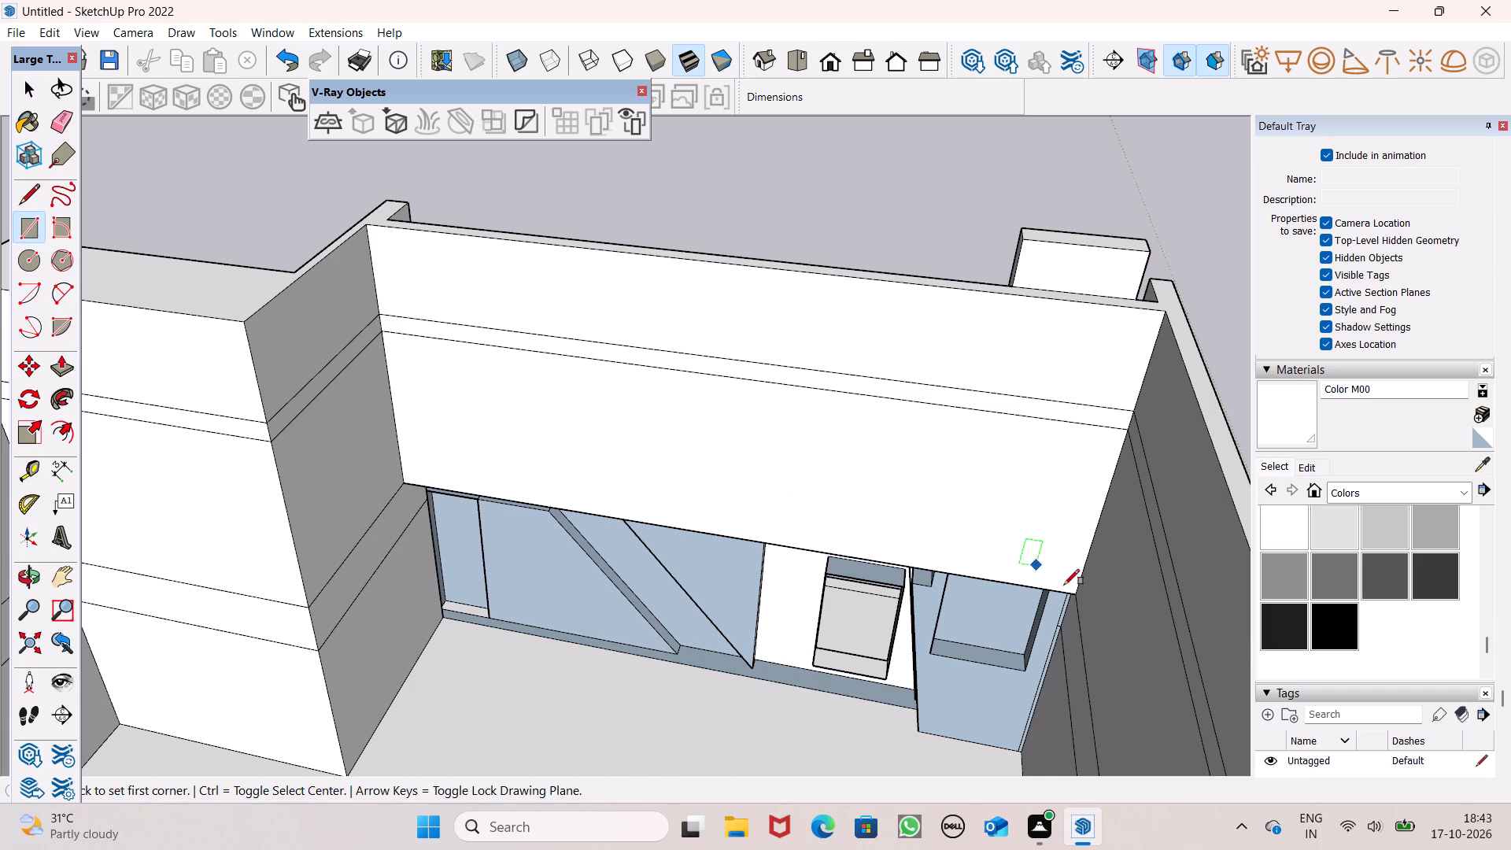
middle_click_drag(1122, 604, 859, 598)
scroll(529, 605, "up", 3)
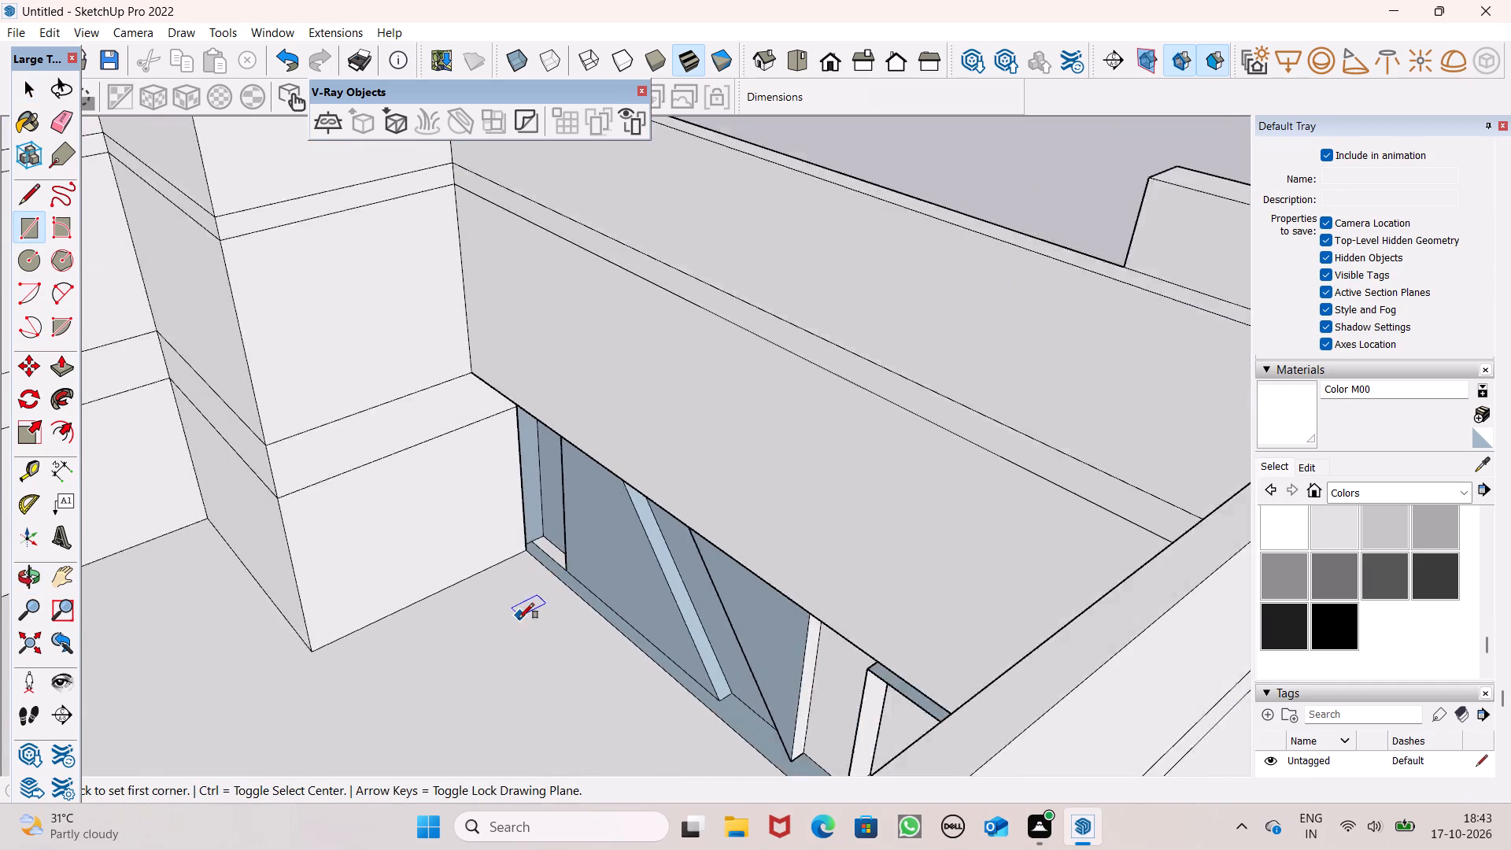
scroll(519, 619, "up", 5)
middle_click_drag(766, 733, 967, 483)
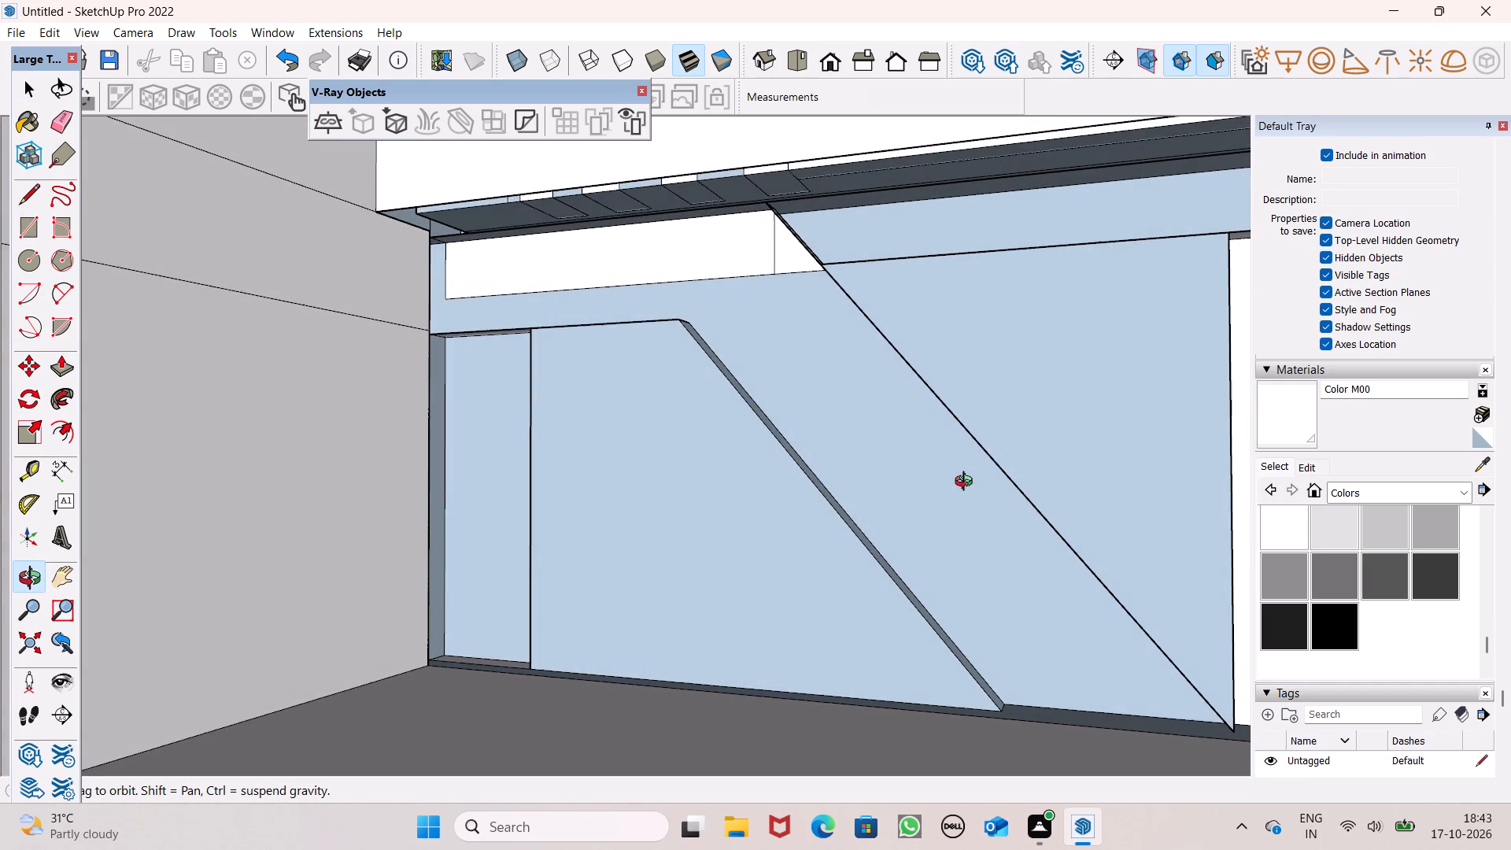
middle_click_drag(967, 483, 973, 474)
scroll(803, 527, "down", 5)
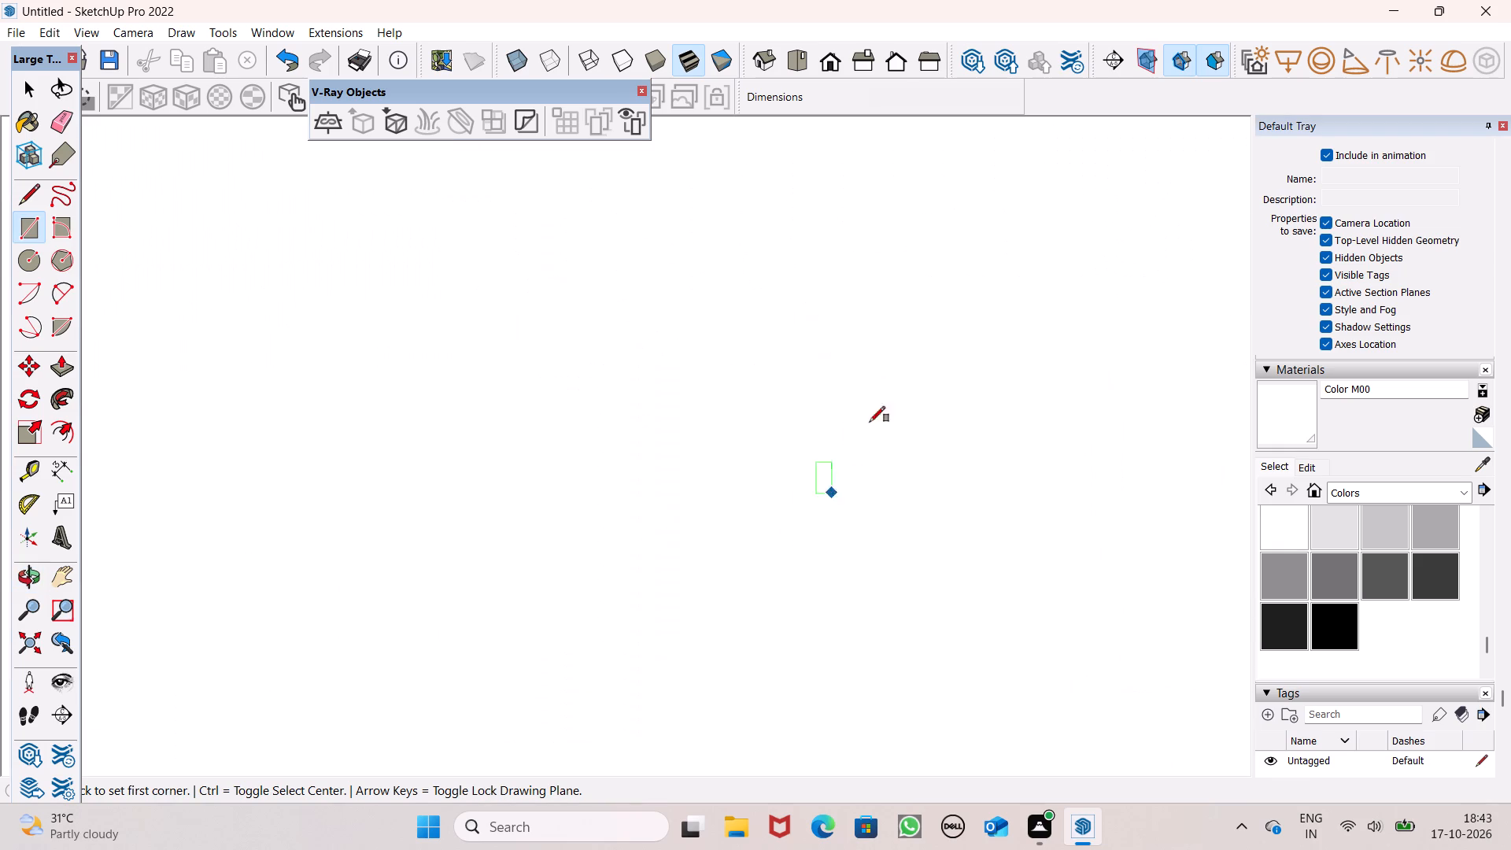
left_click(827, 54)
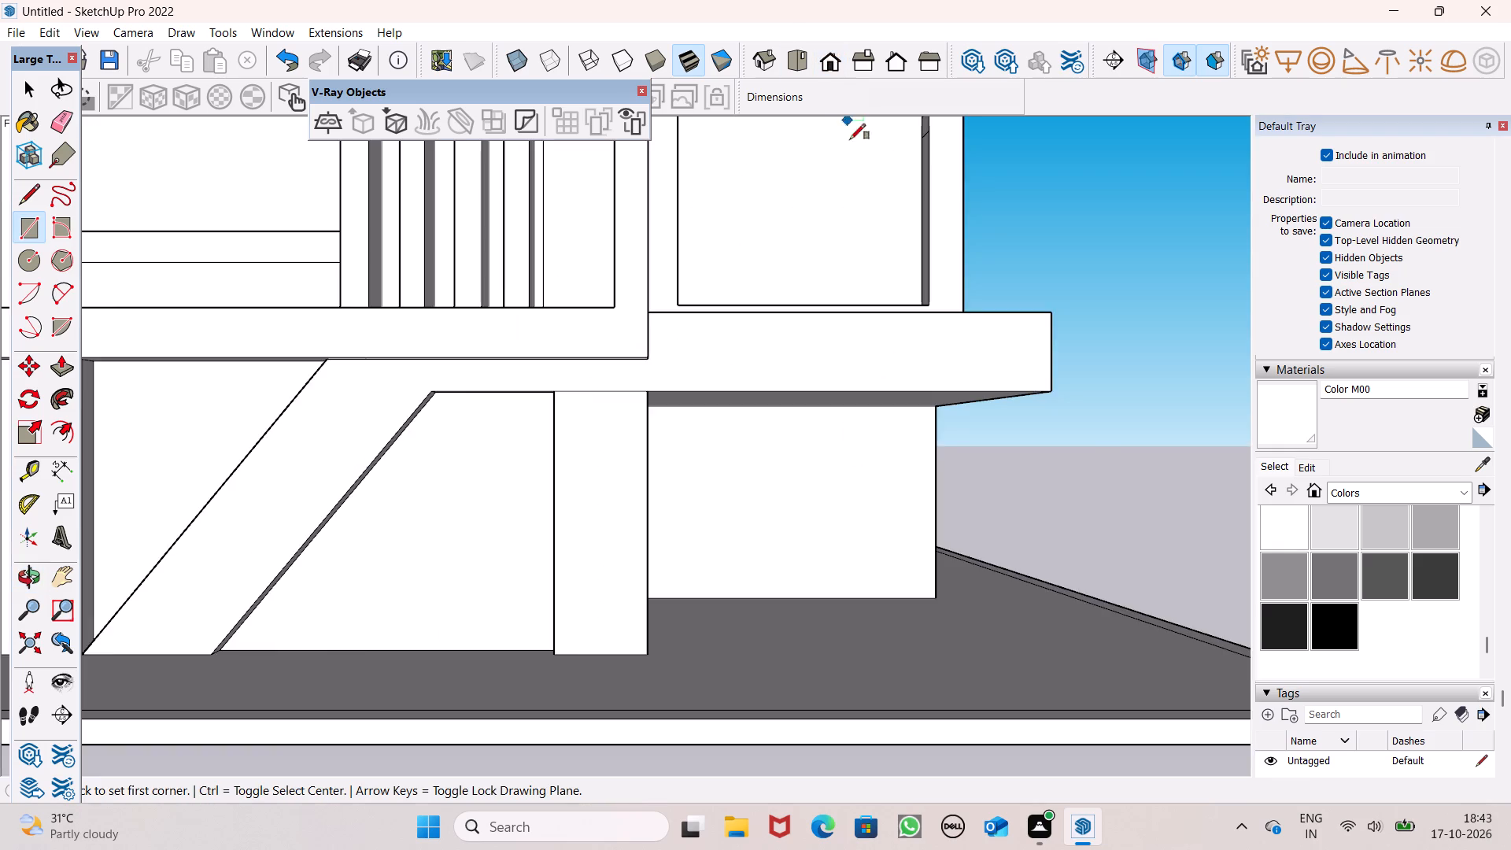
scroll(900, 262, "down", 6)
scroll(907, 367, "down", 7)
middle_click_drag(921, 356, 4, 567)
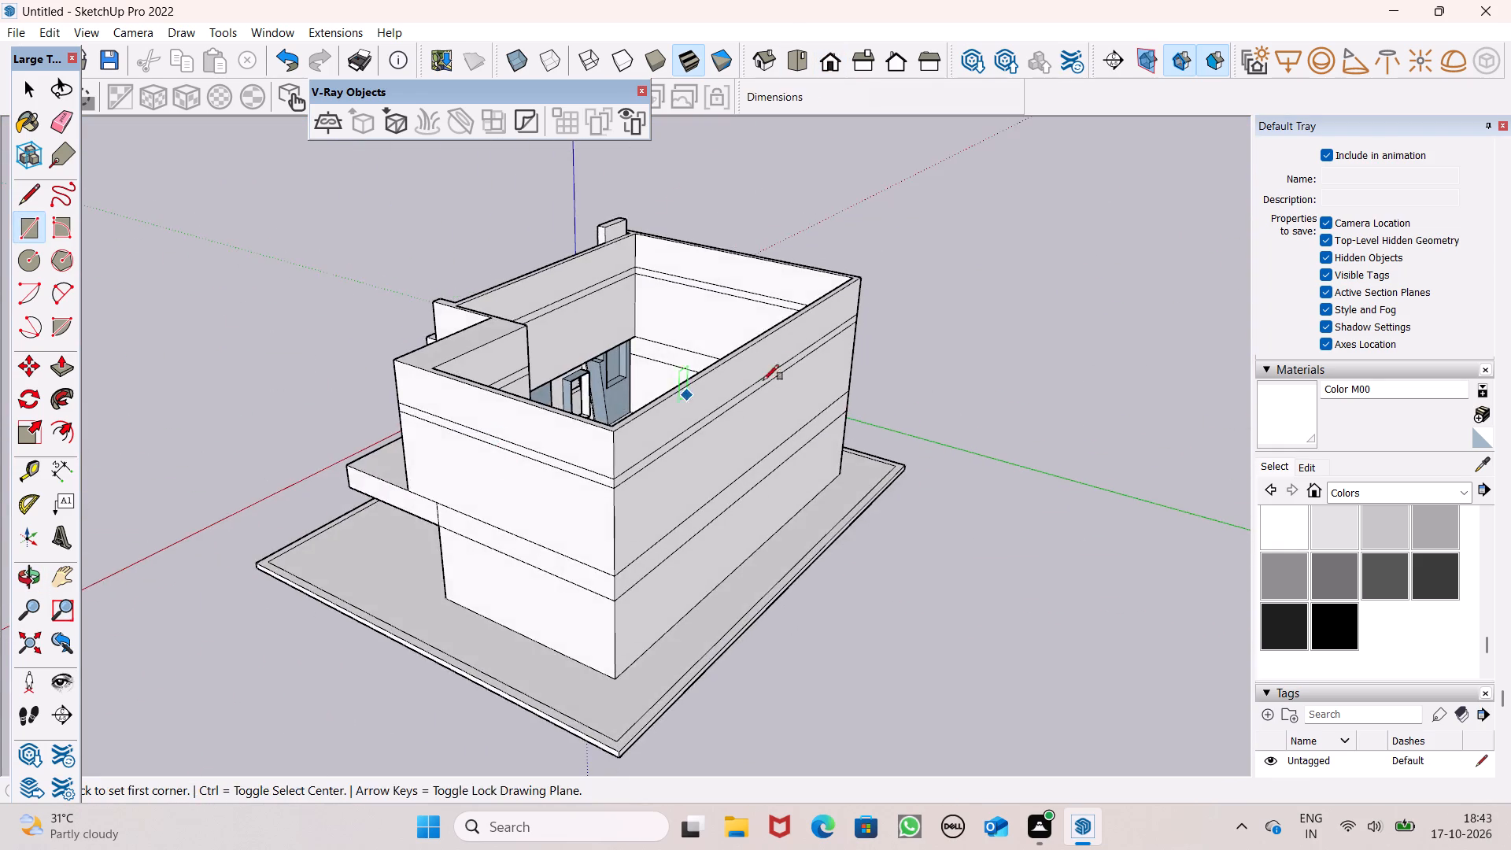
scroll(823, 369, "up", 1)
middle_click_drag(826, 369, 579, 470)
scroll(577, 407, "up", 8)
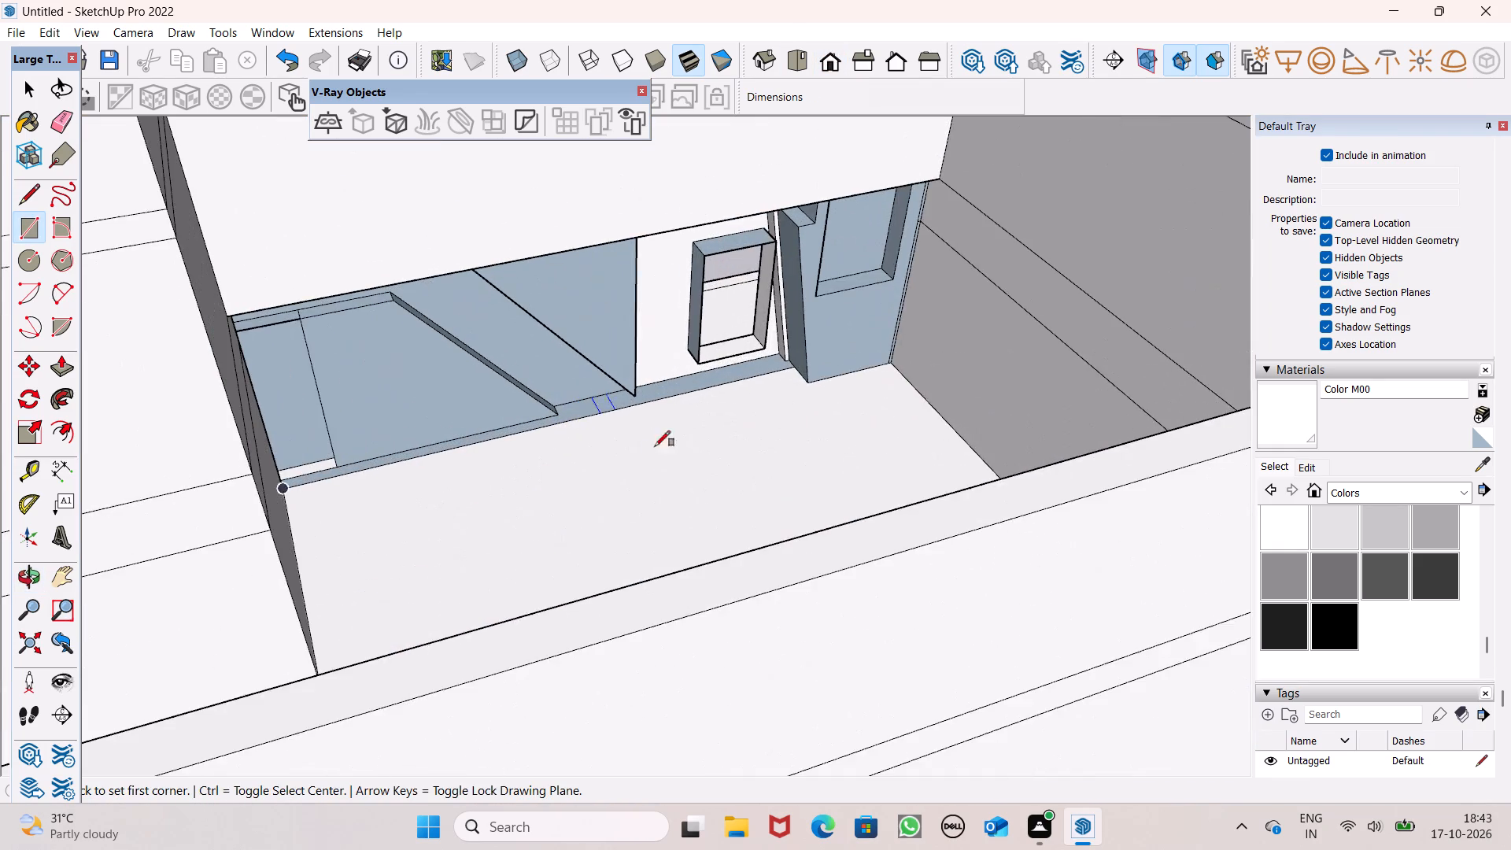
middle_click_drag(682, 479, 623, 529)
scroll(604, 521, "up", 4)
scroll(854, 475, "down", 3)
middle_click_drag(878, 493, 877, 464)
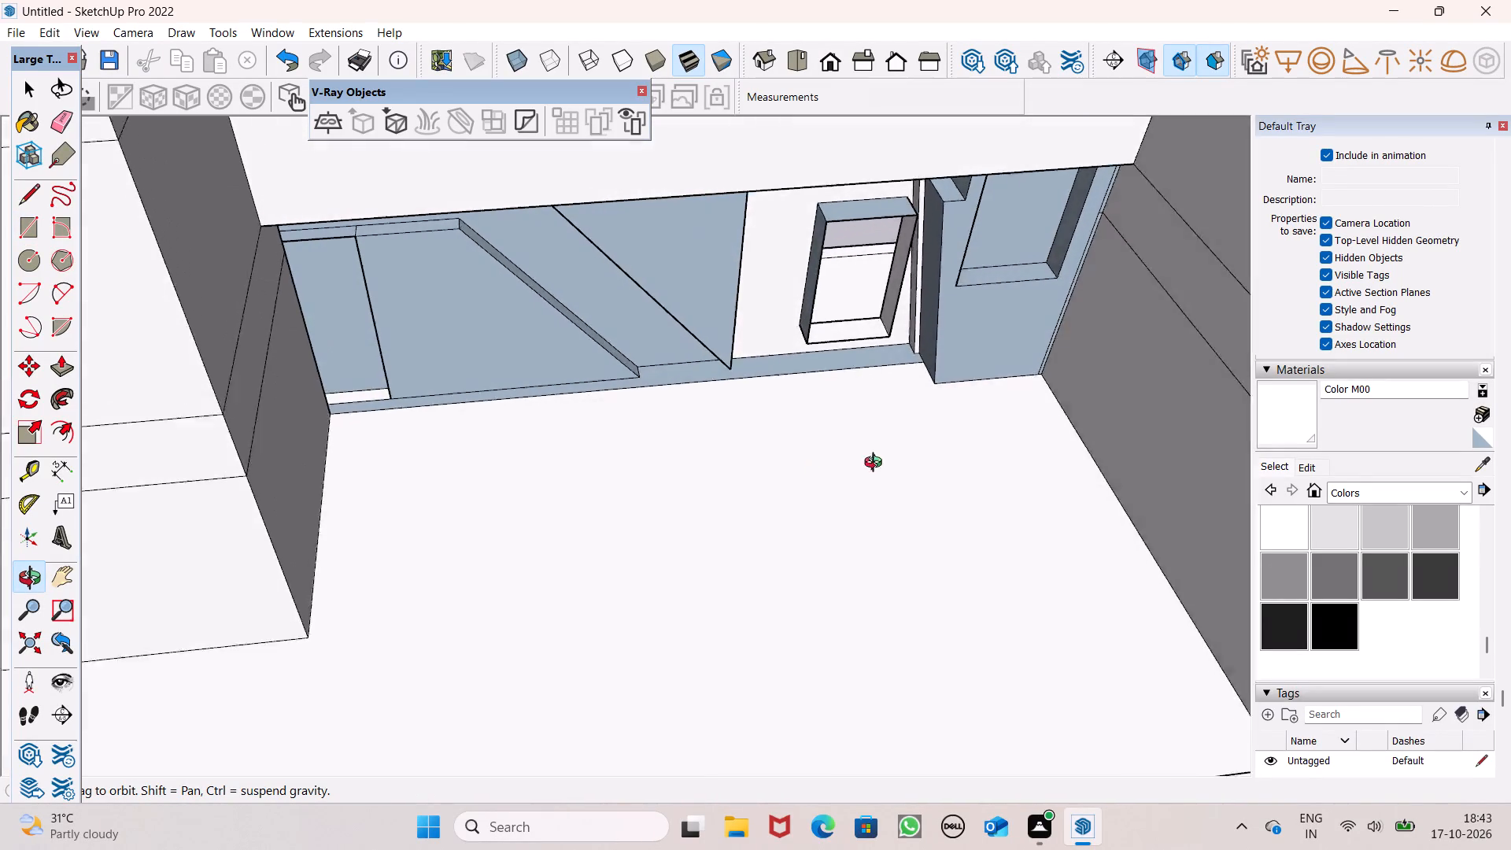
middle_click_drag(877, 464, 1368, 309)
middle_click_drag(415, 560, 1166, 472)
scroll(657, 279, "down", 6)
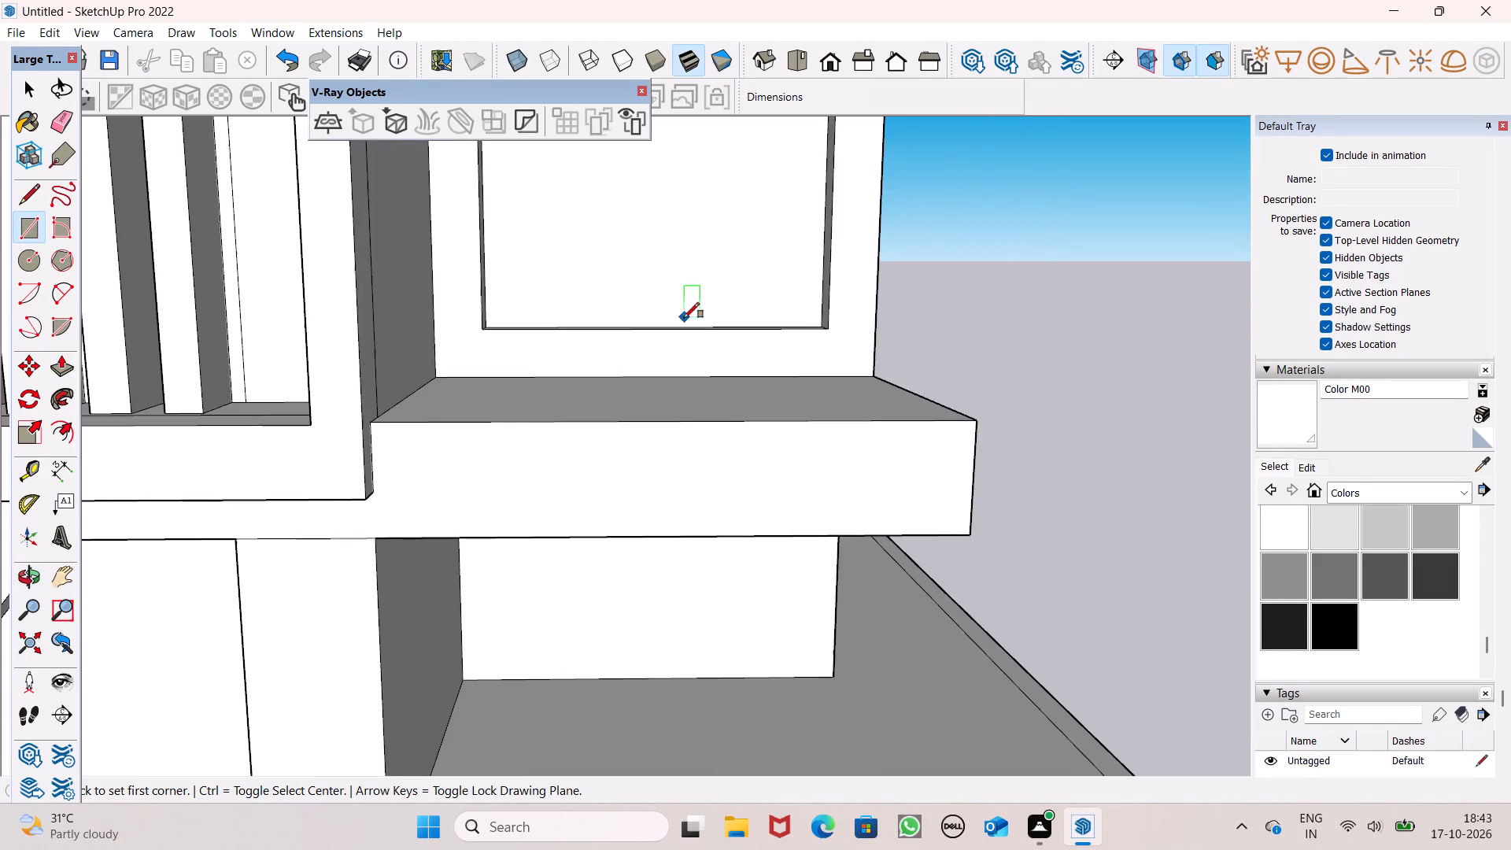
scroll(756, 290, "down", 10)
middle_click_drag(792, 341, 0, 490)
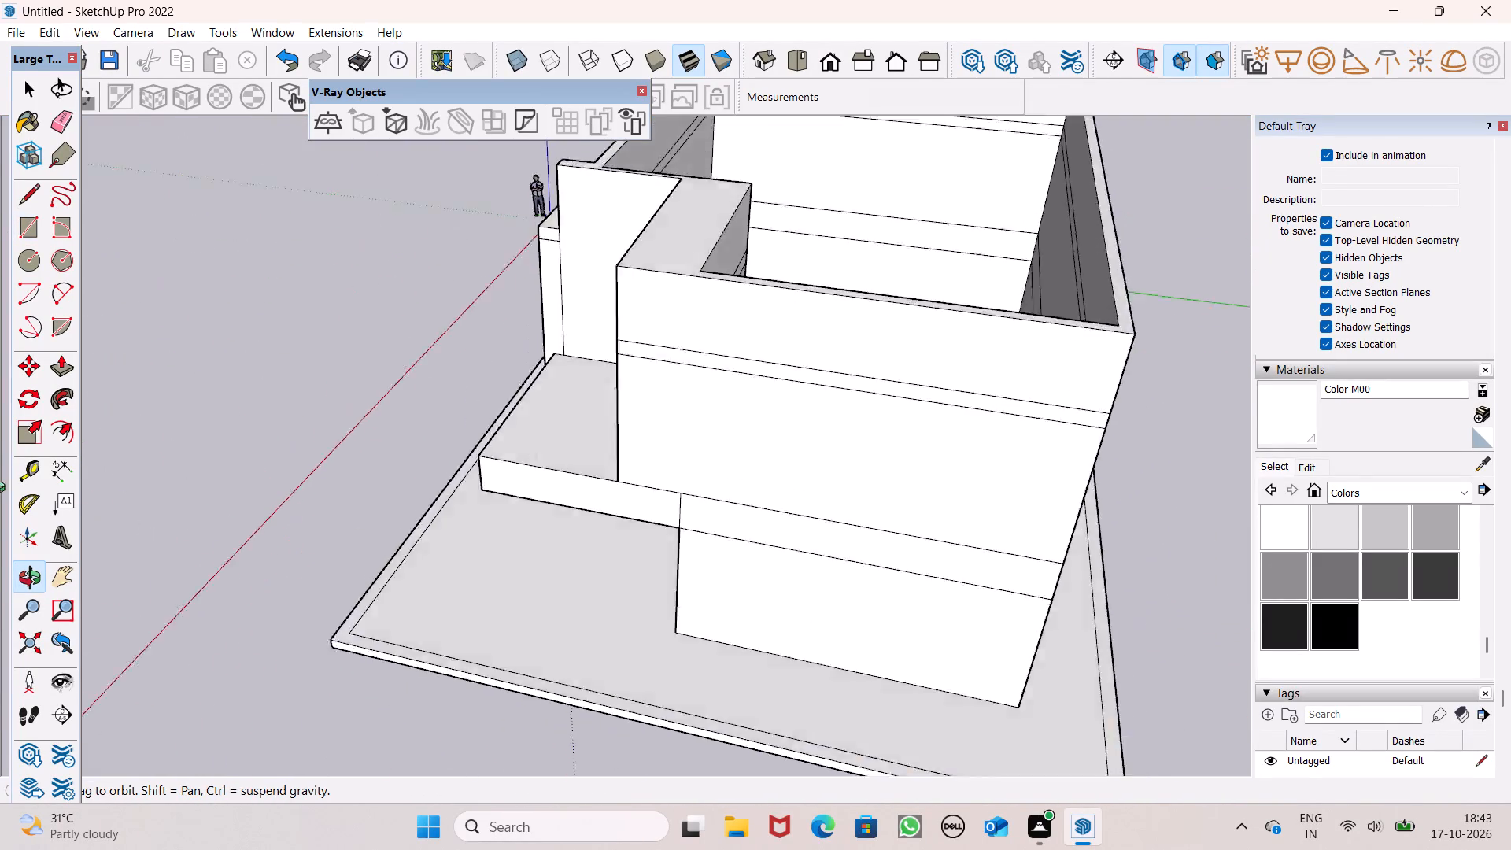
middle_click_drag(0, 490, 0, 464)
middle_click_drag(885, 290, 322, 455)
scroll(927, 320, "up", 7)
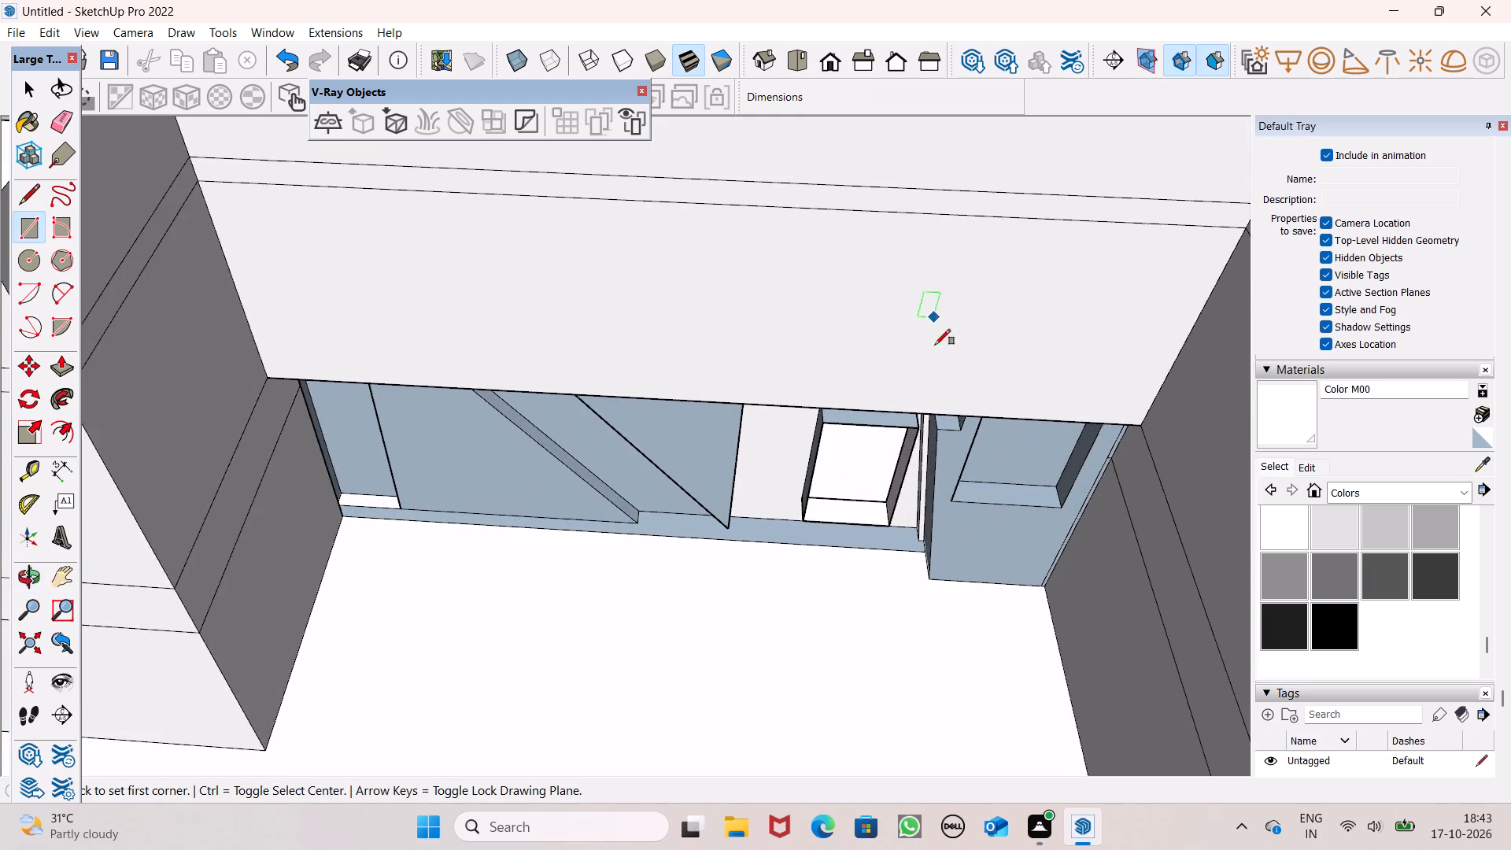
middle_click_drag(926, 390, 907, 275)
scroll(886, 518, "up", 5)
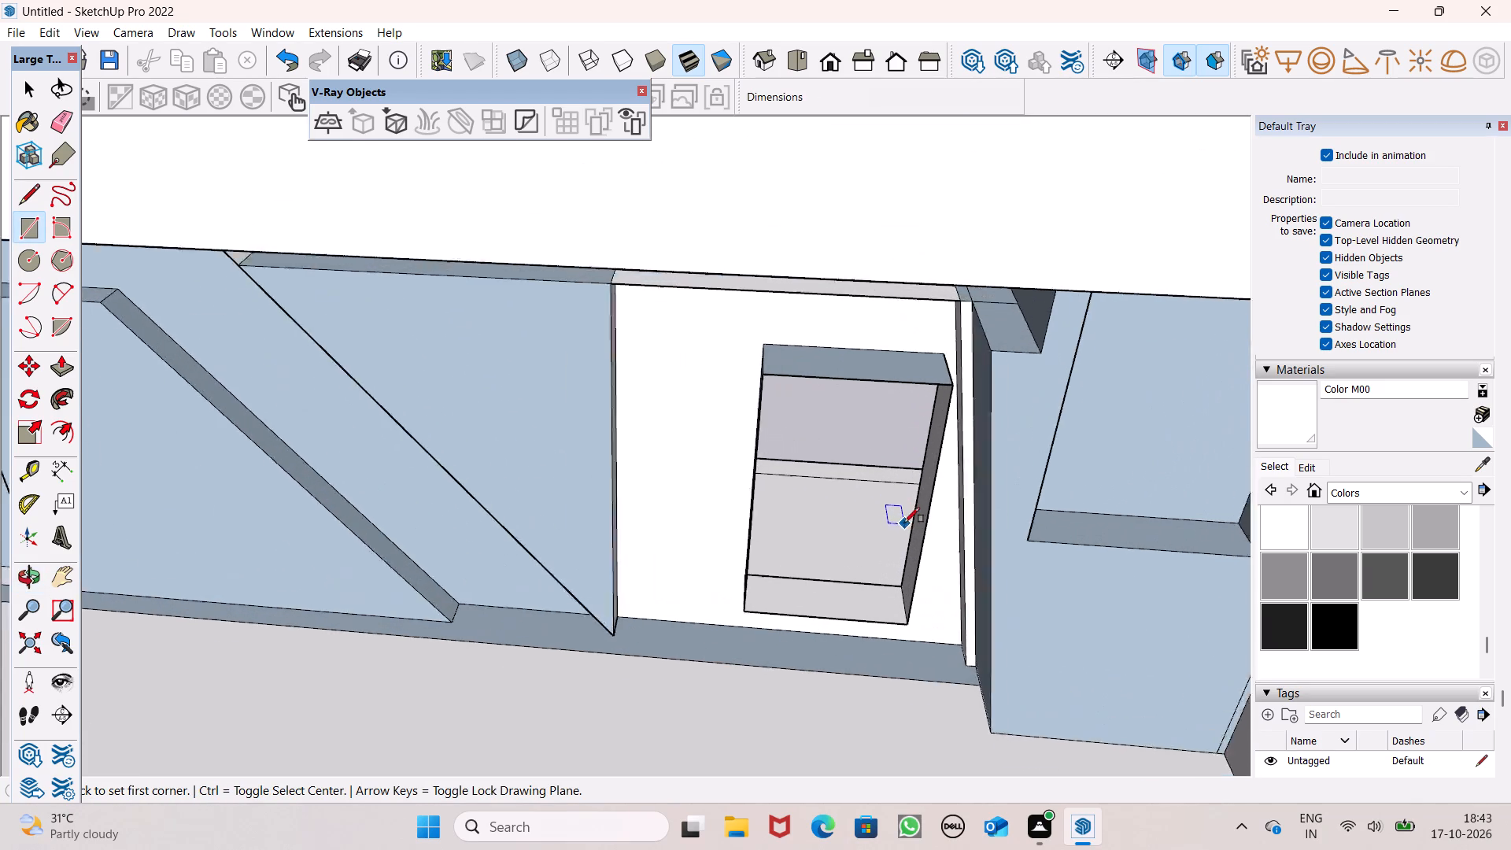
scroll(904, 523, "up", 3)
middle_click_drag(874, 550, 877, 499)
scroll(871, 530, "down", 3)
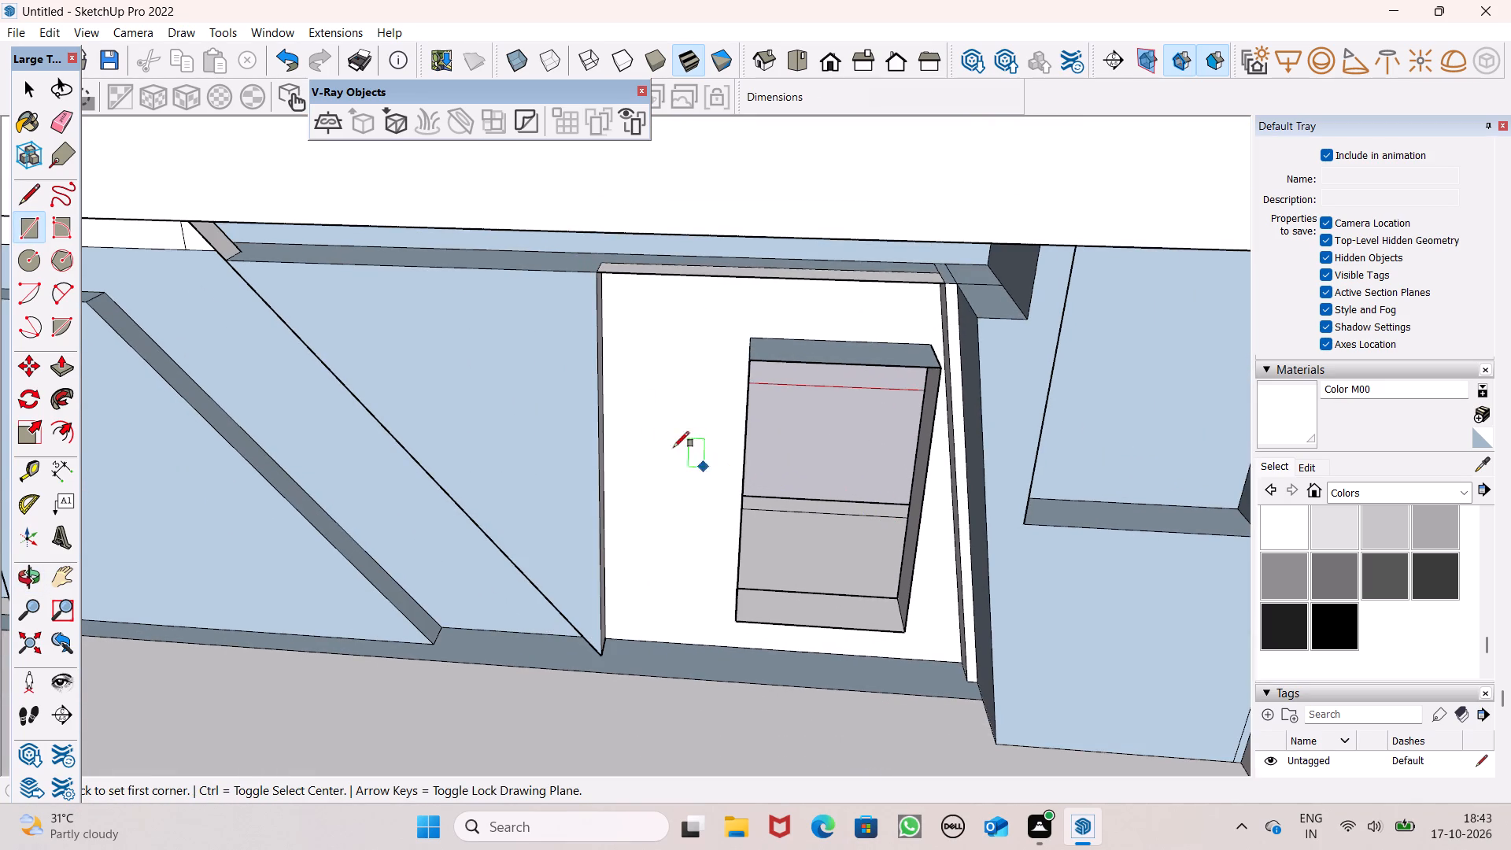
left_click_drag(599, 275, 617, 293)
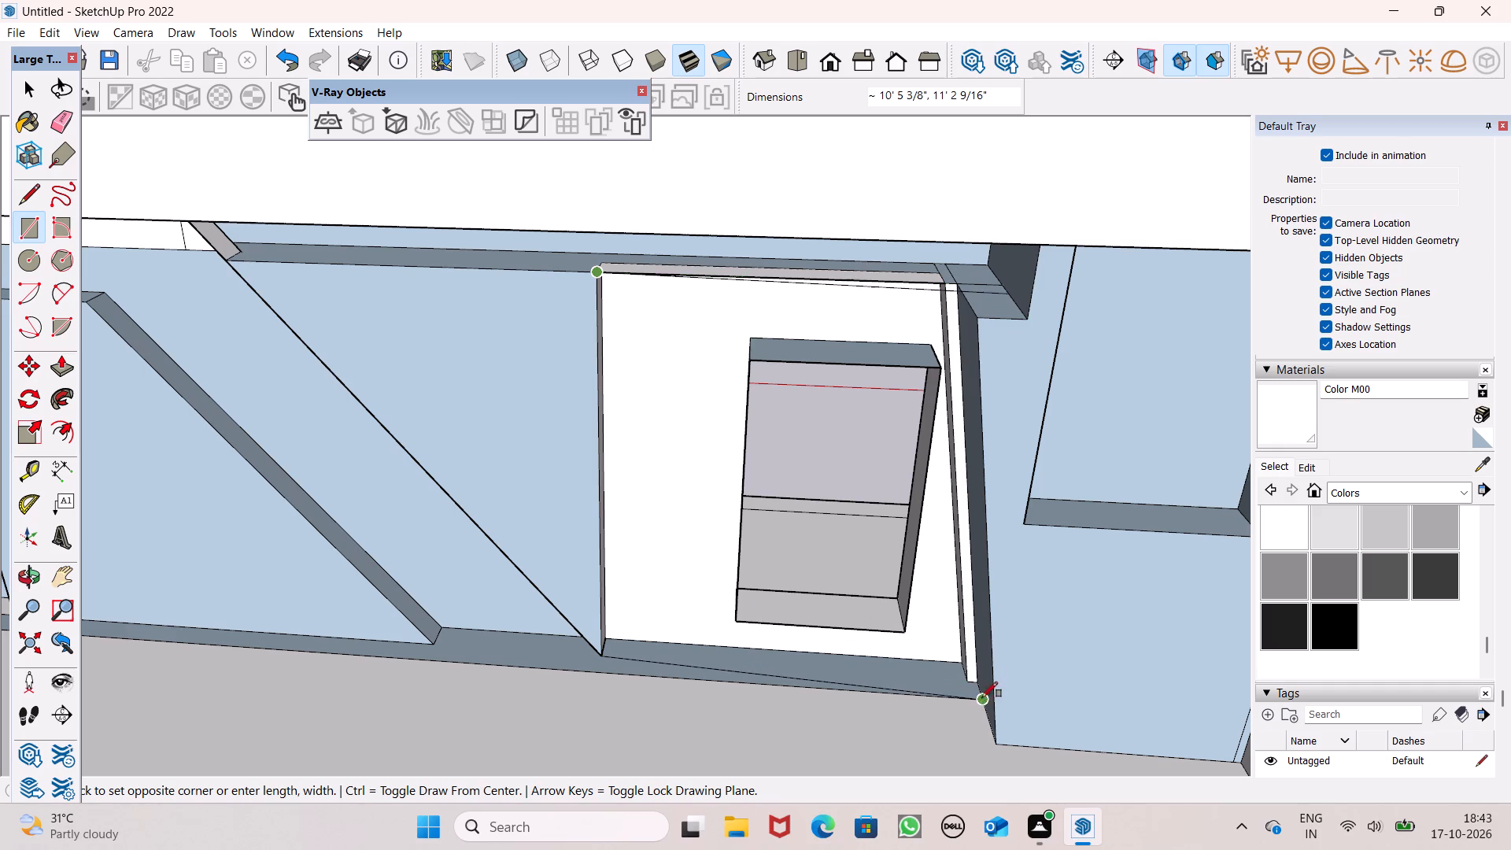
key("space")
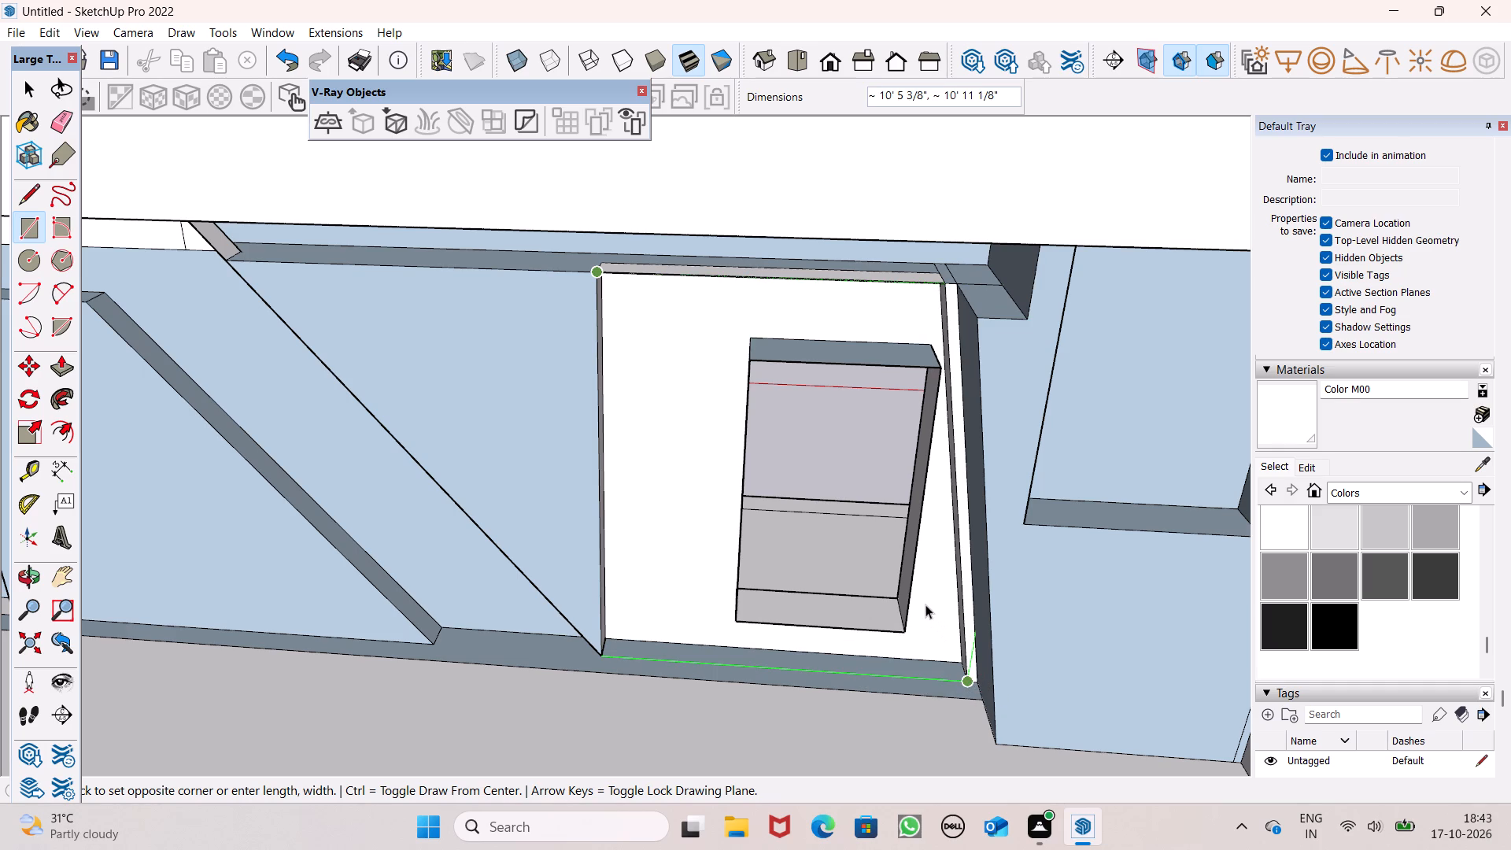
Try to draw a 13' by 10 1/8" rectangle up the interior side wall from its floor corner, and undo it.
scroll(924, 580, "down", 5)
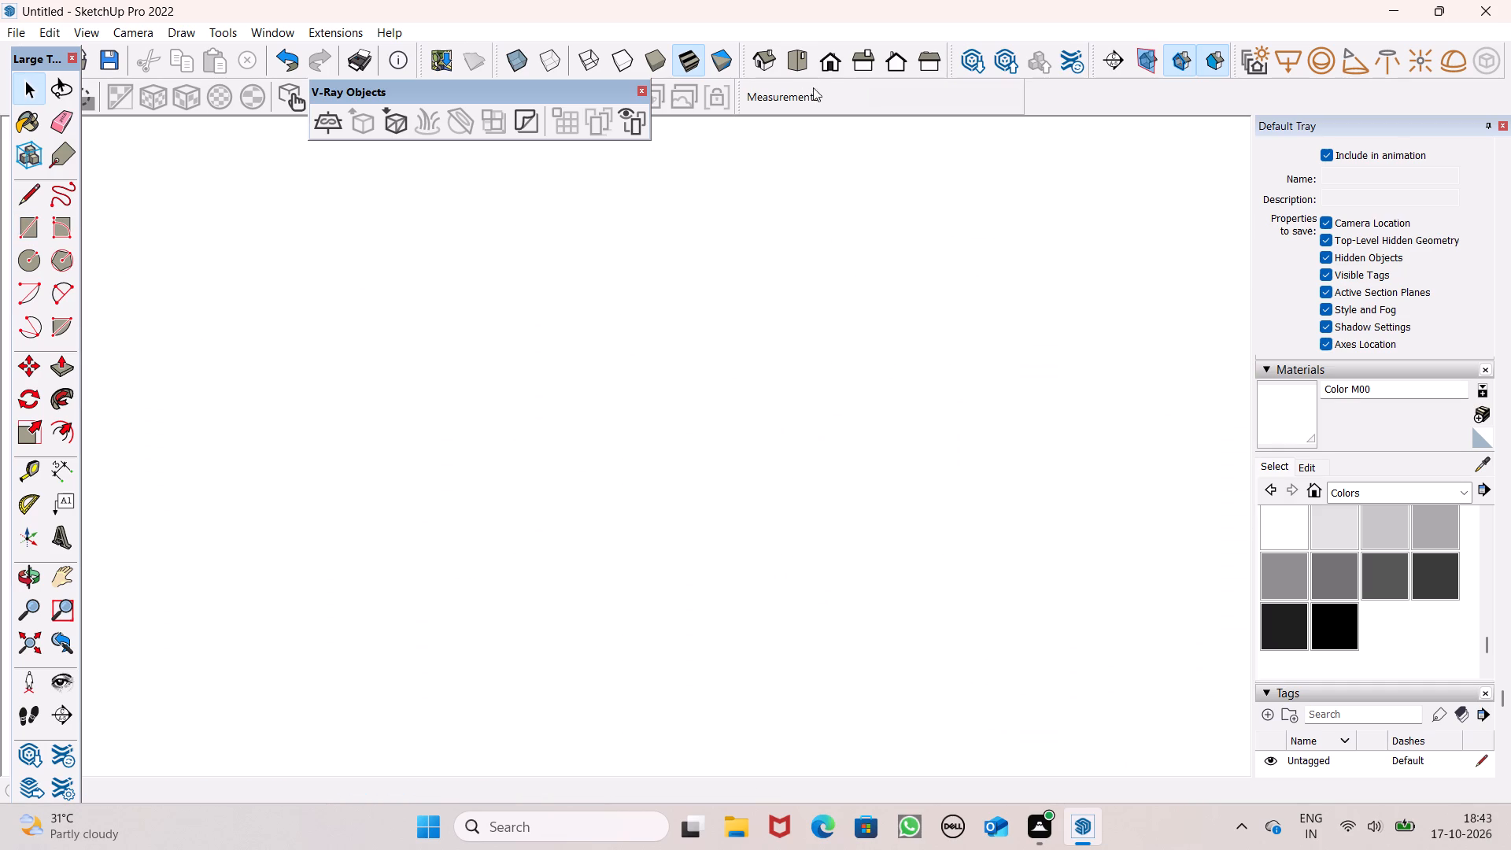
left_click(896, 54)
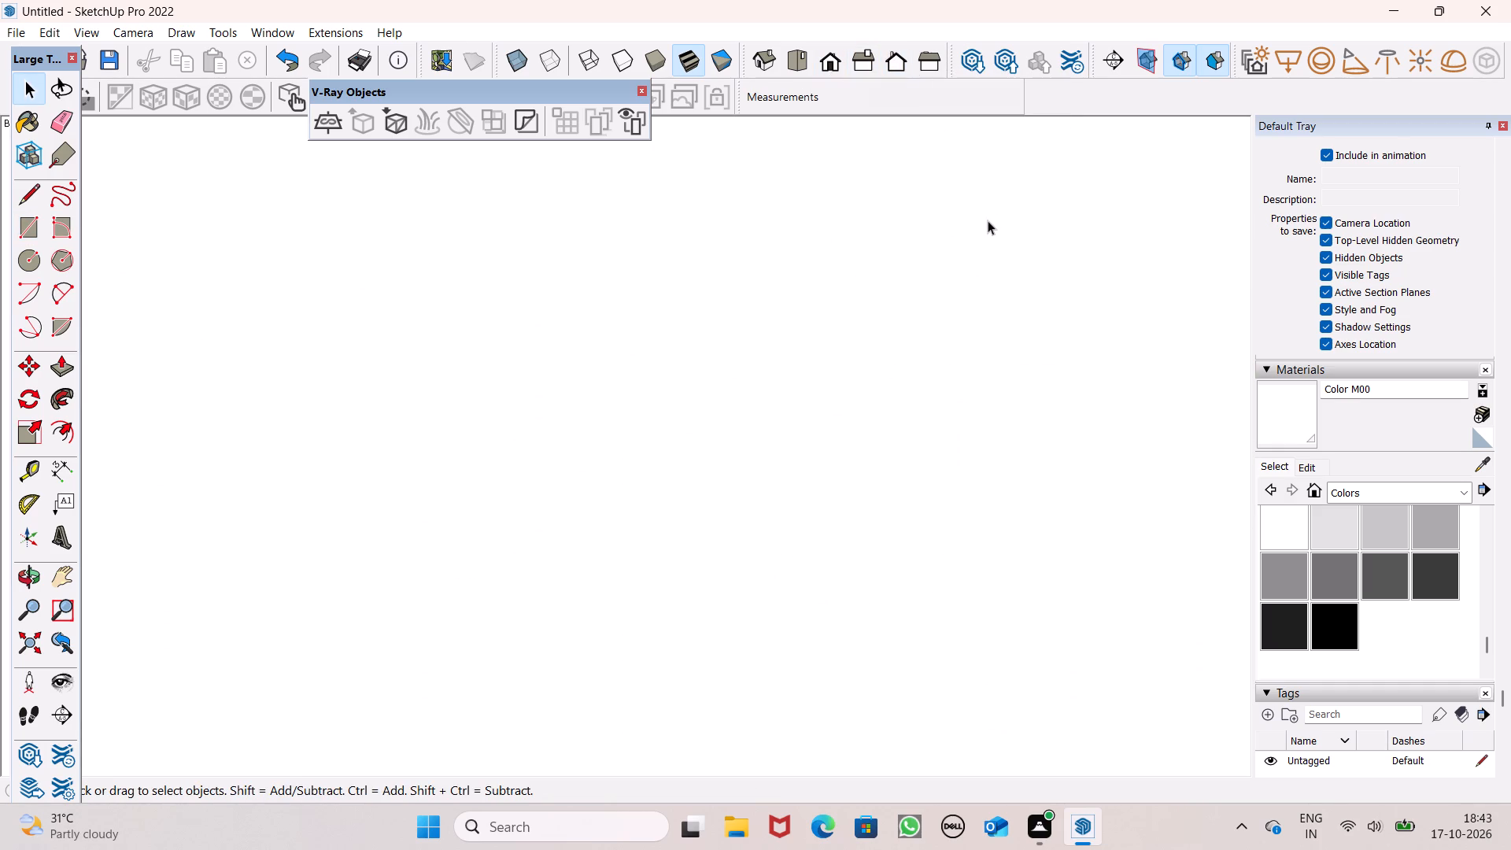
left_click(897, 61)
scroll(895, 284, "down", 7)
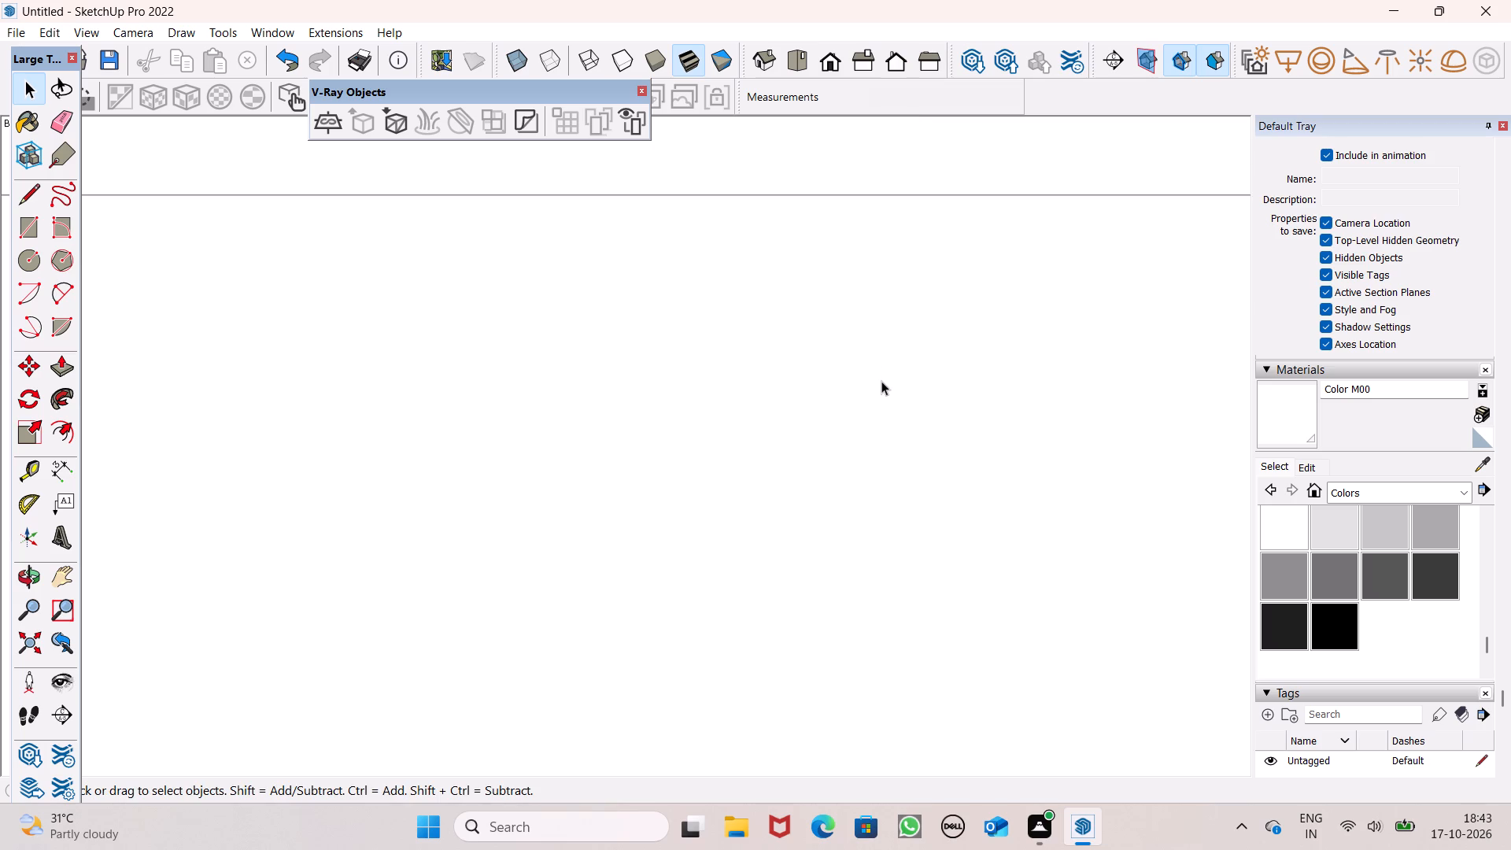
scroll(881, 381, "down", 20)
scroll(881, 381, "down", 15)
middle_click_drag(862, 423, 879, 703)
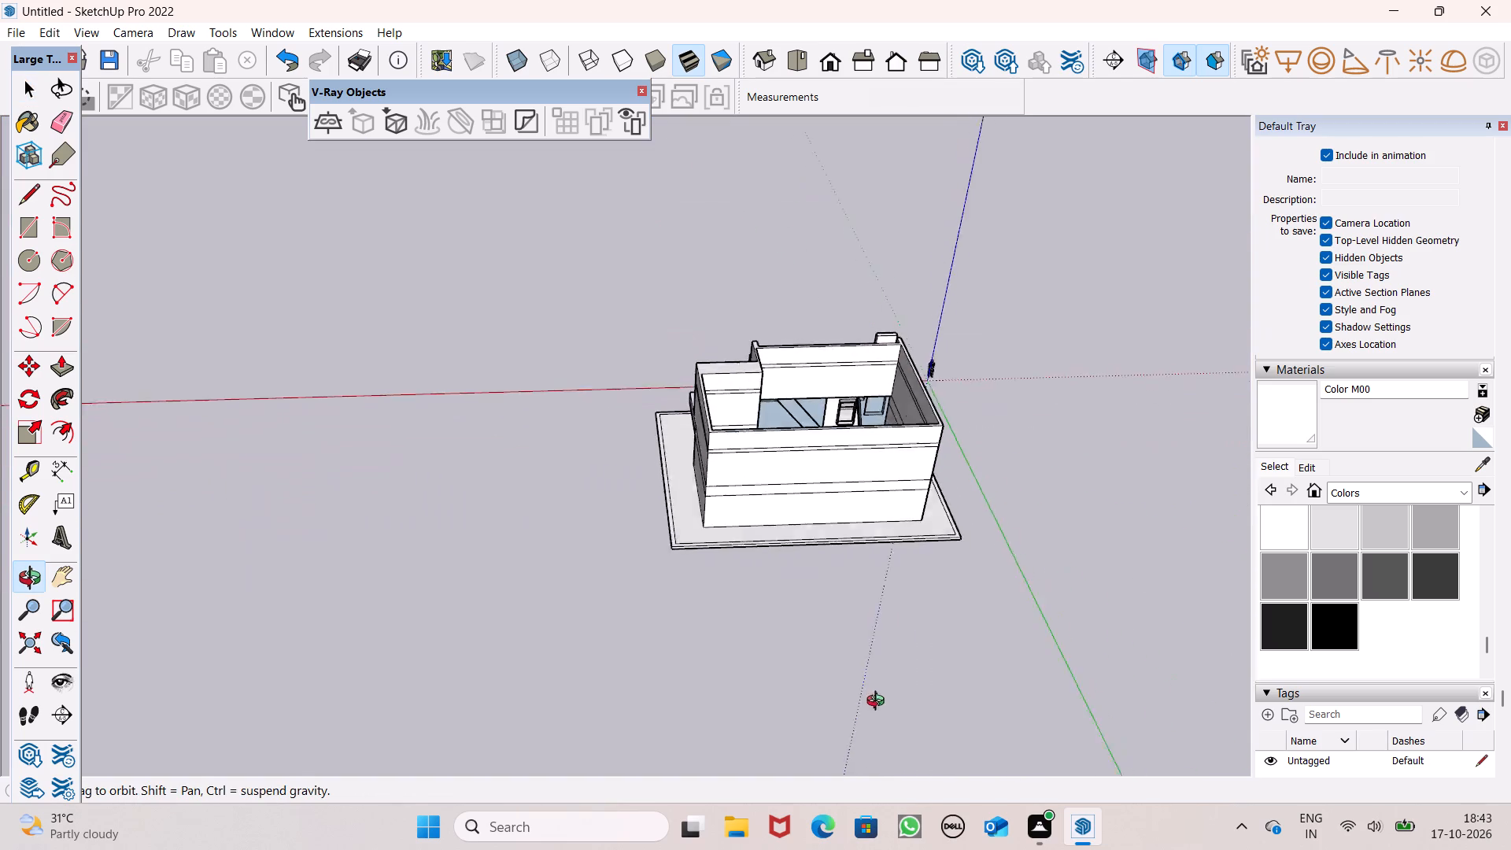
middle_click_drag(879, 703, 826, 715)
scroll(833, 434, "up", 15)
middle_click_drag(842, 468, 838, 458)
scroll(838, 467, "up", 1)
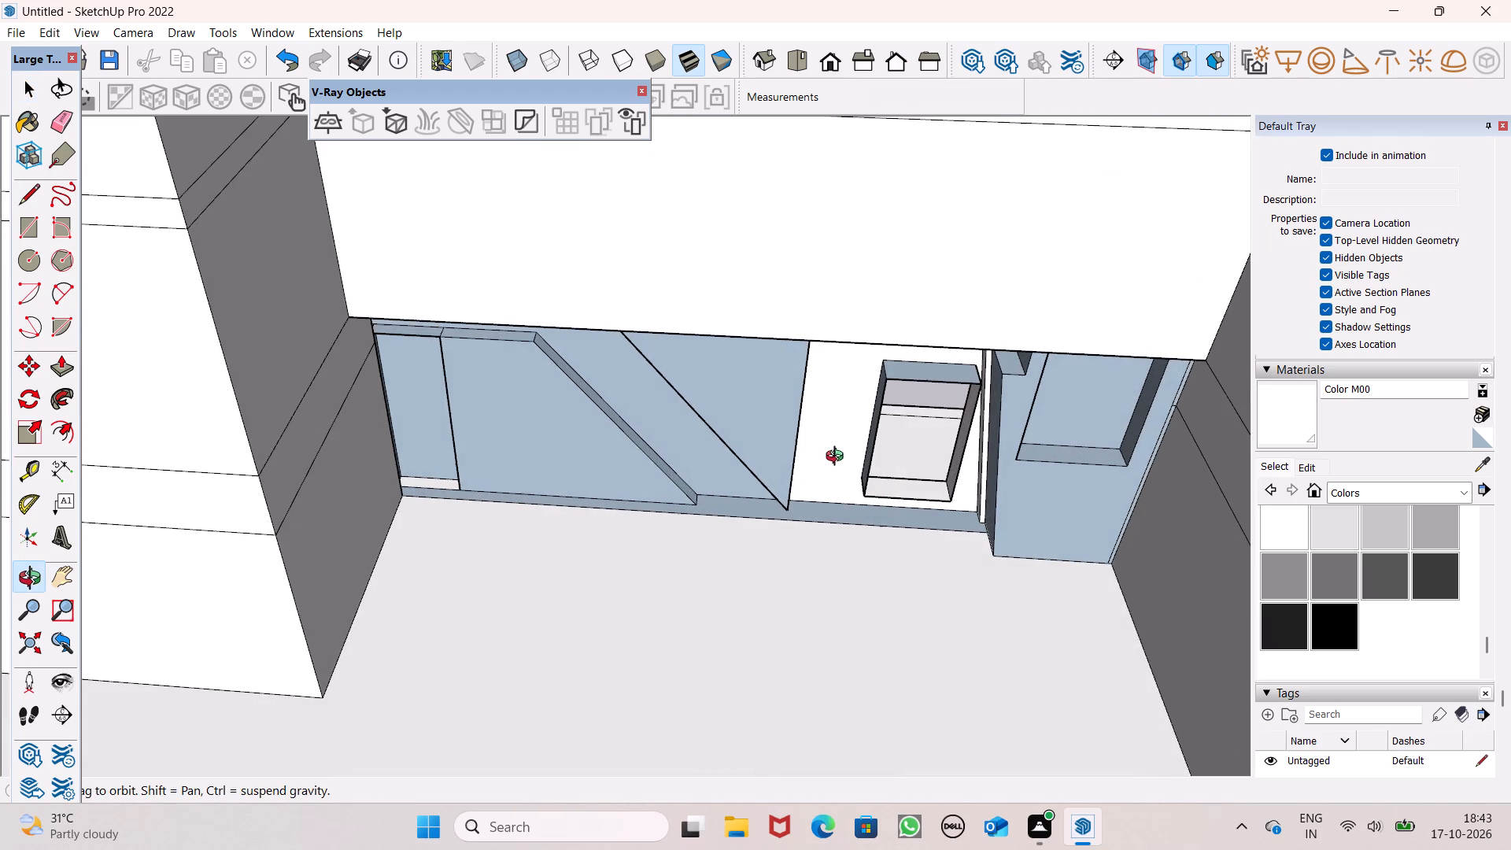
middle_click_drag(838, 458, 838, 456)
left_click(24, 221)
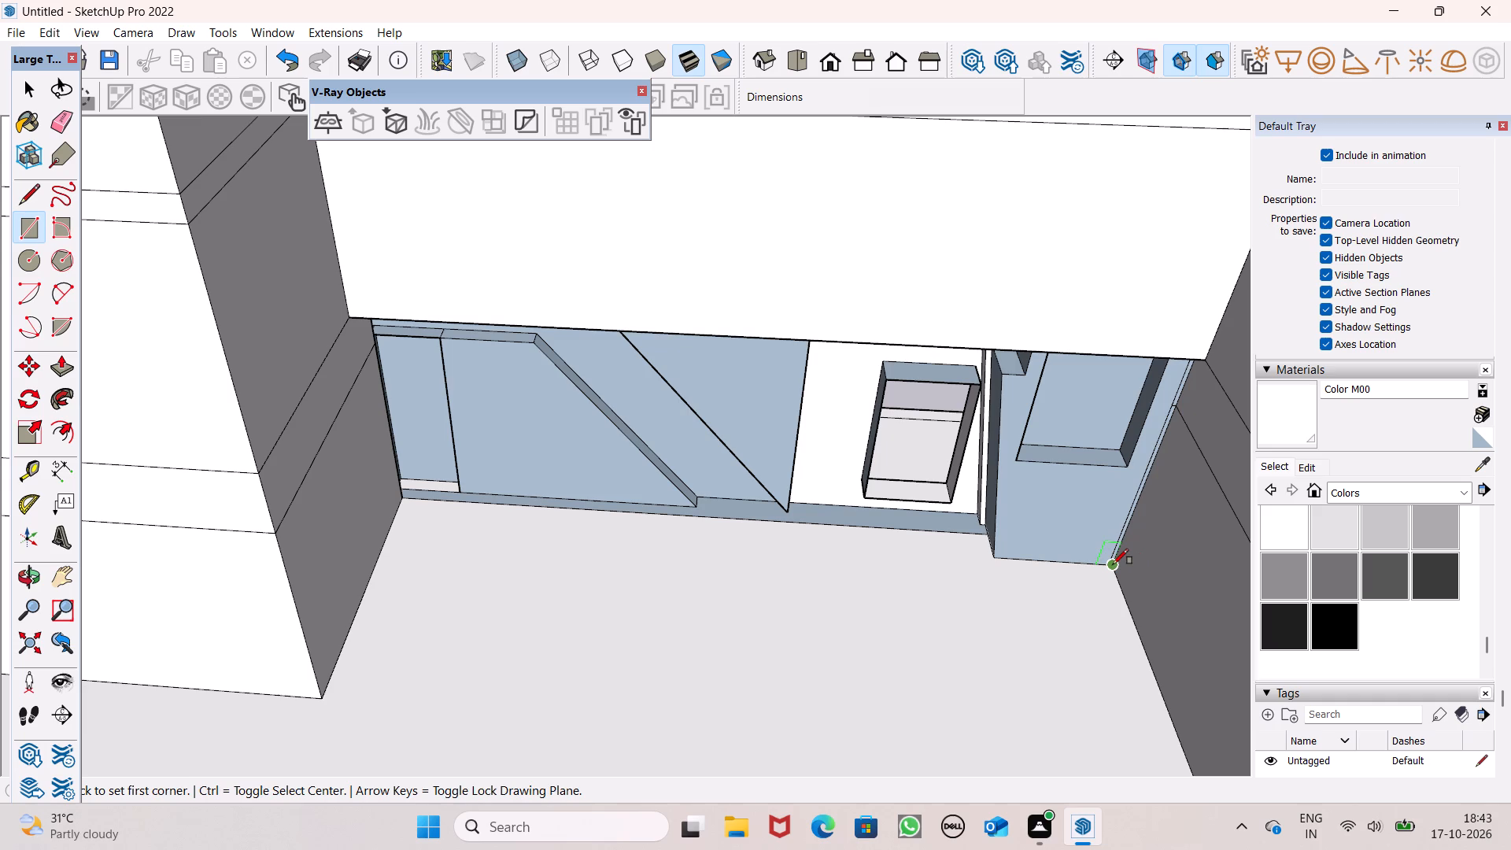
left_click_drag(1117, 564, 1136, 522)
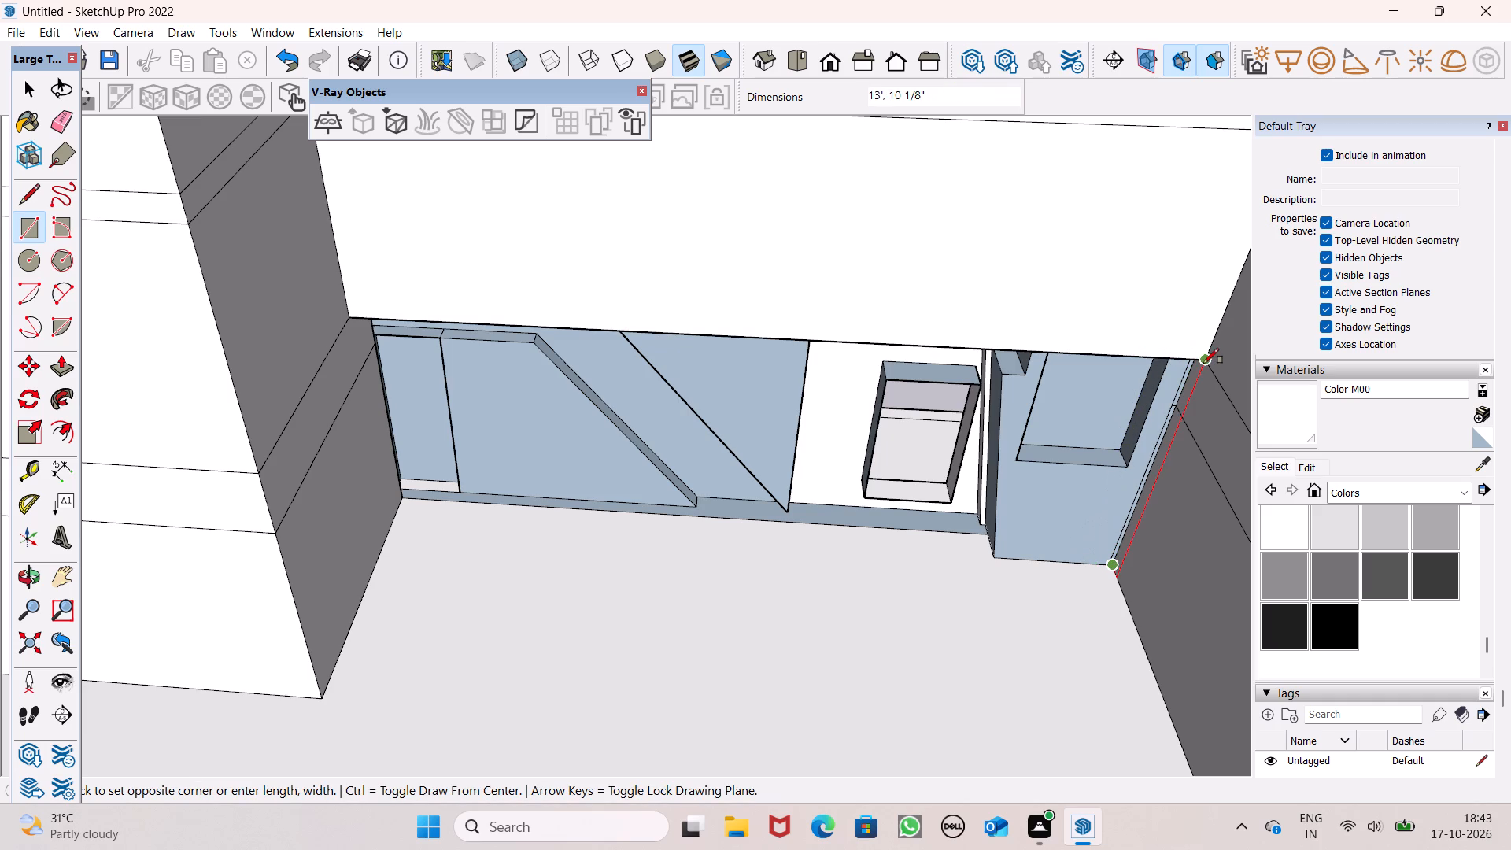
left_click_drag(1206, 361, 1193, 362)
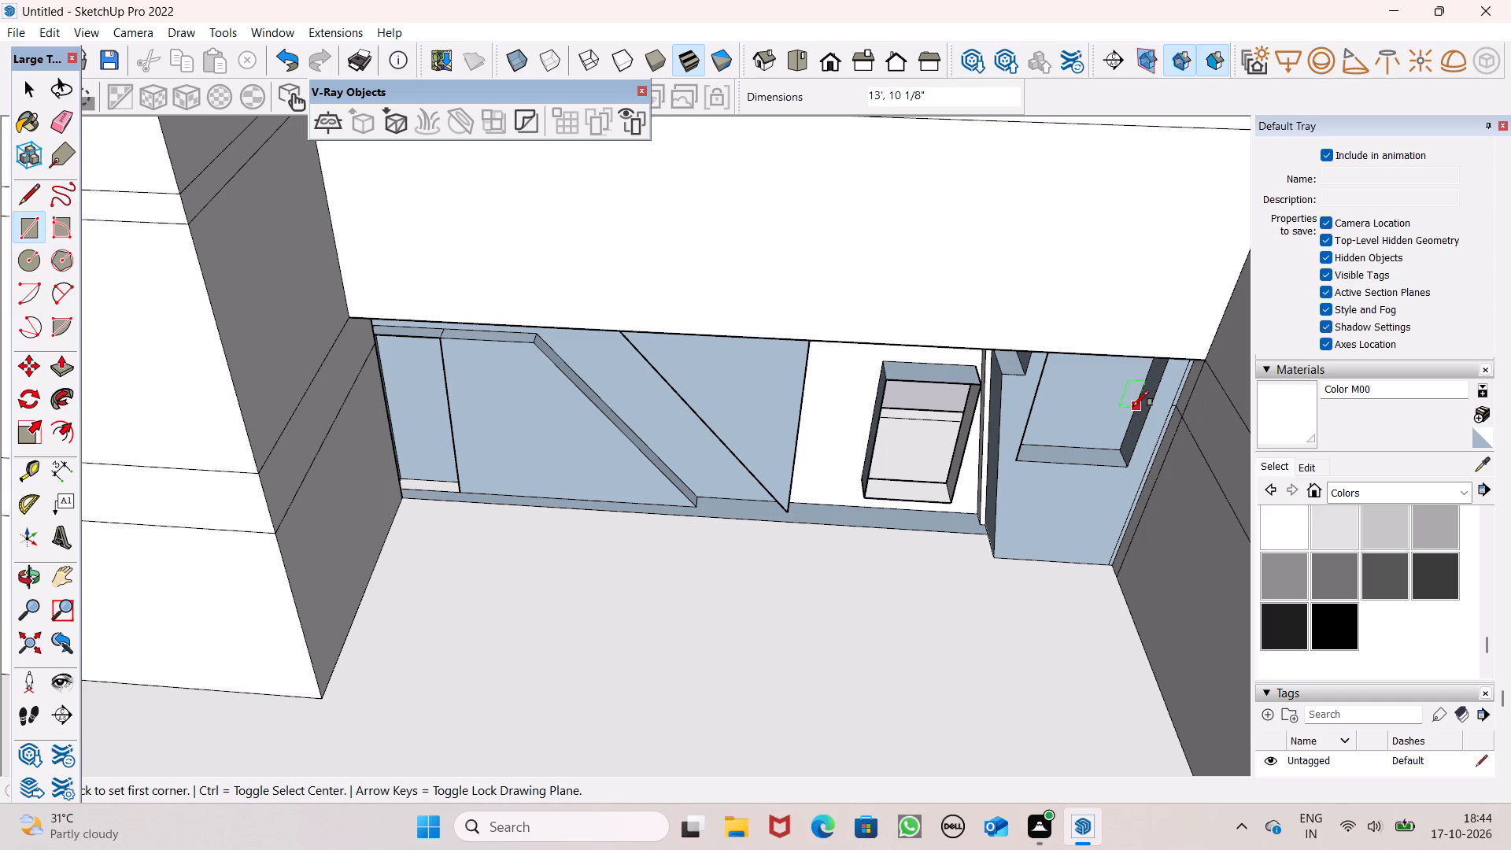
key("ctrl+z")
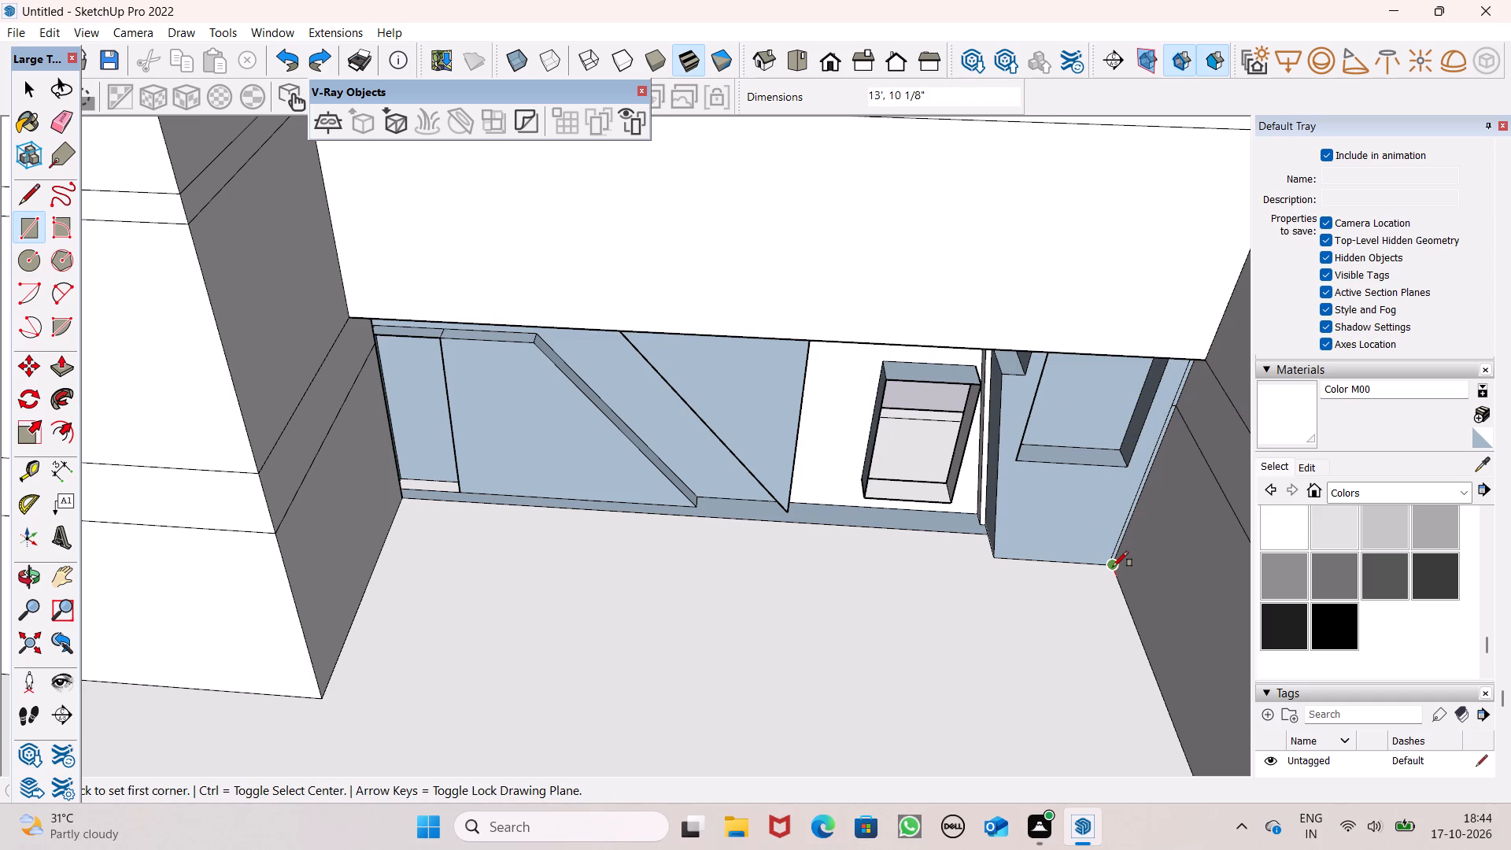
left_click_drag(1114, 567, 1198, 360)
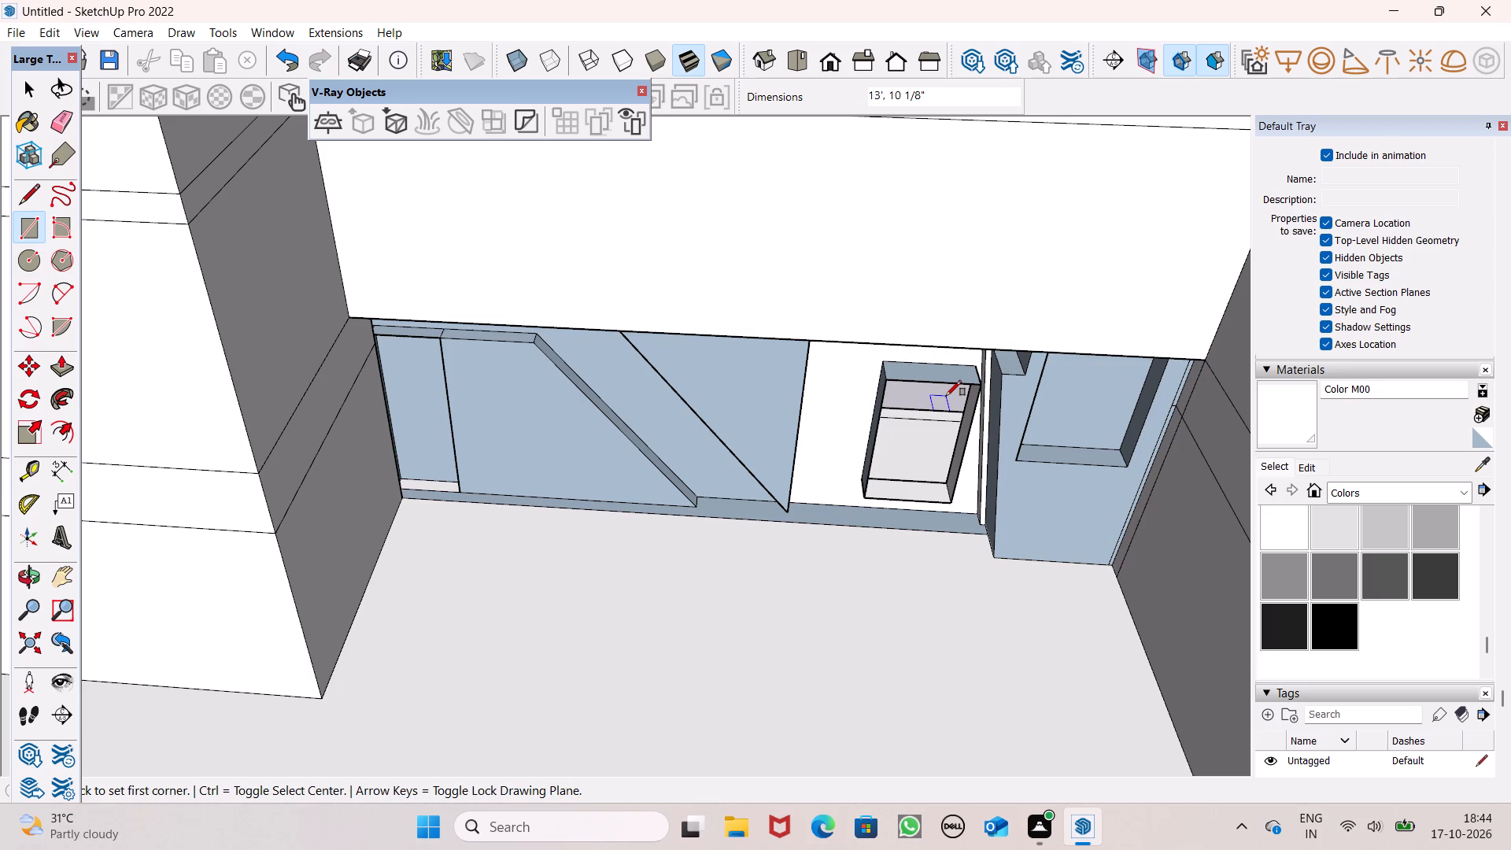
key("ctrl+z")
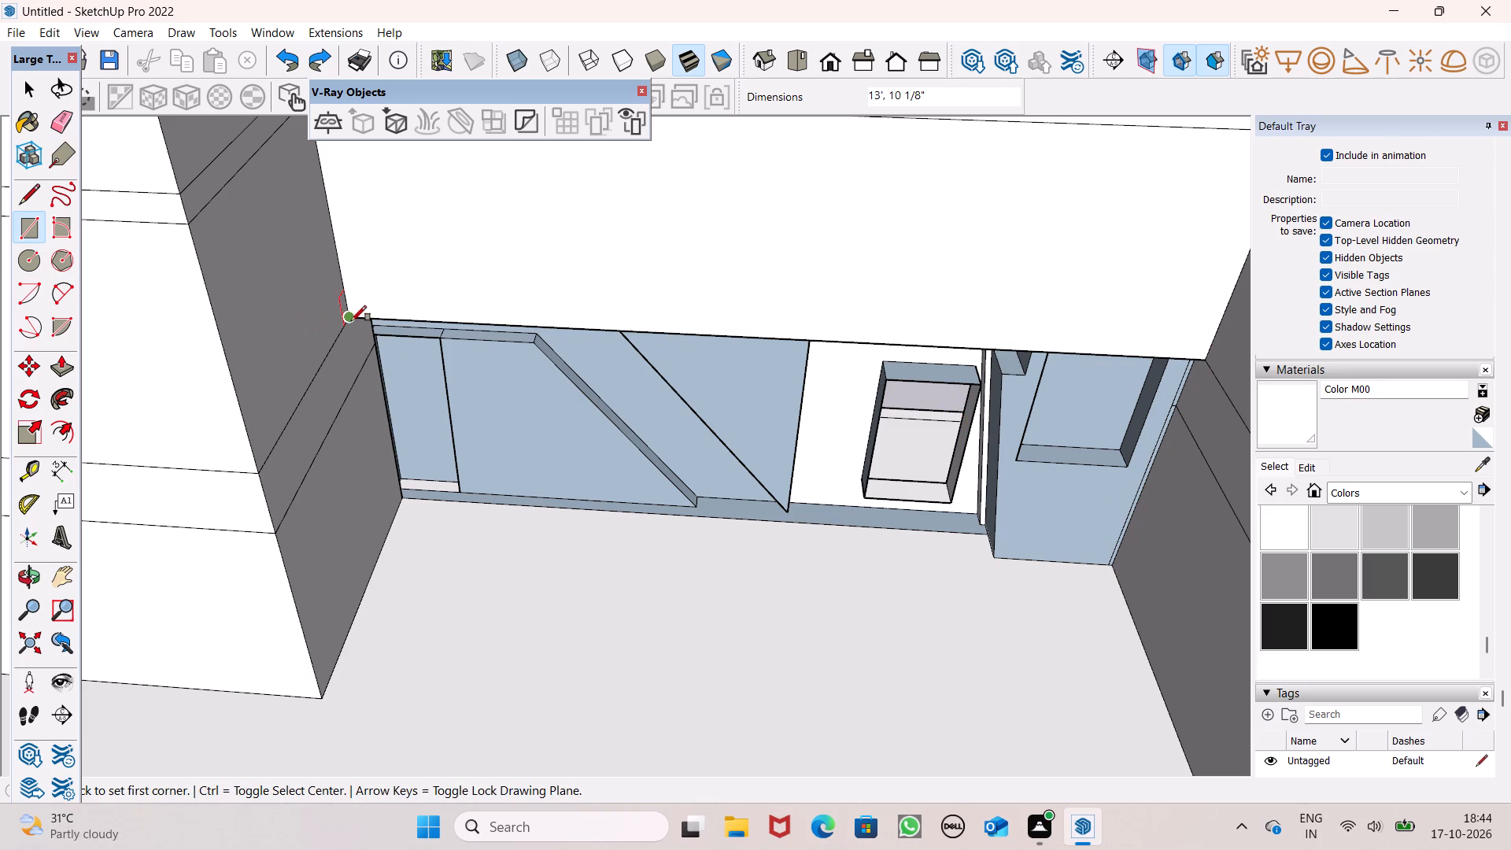
Draw a rectangle about 37' 3" by 13' across the inside of the ground-floor front wall, spanning between the side walls.
left_click(349, 320)
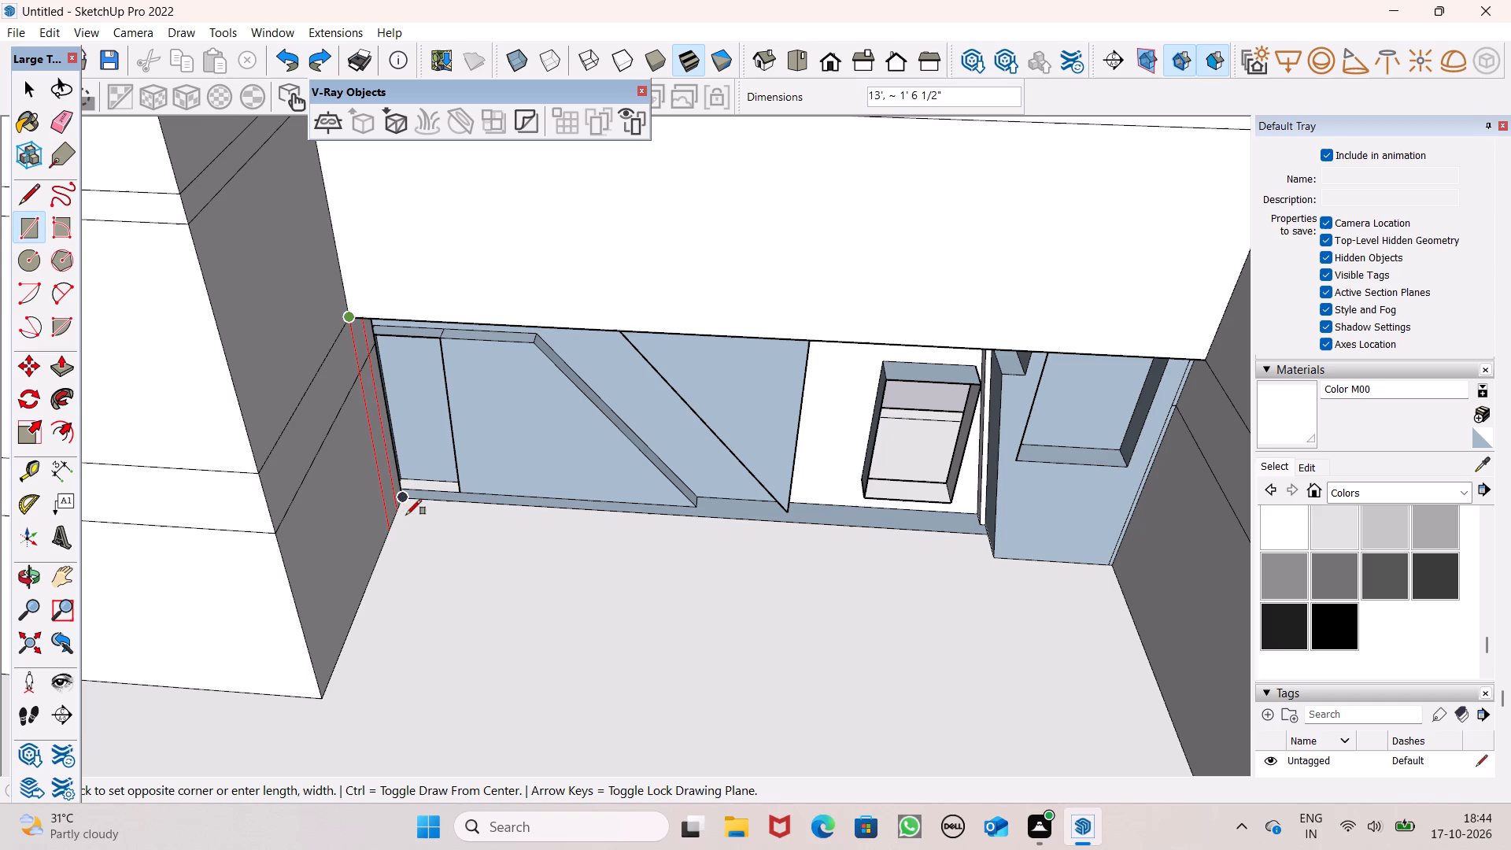
left_click(391, 526)
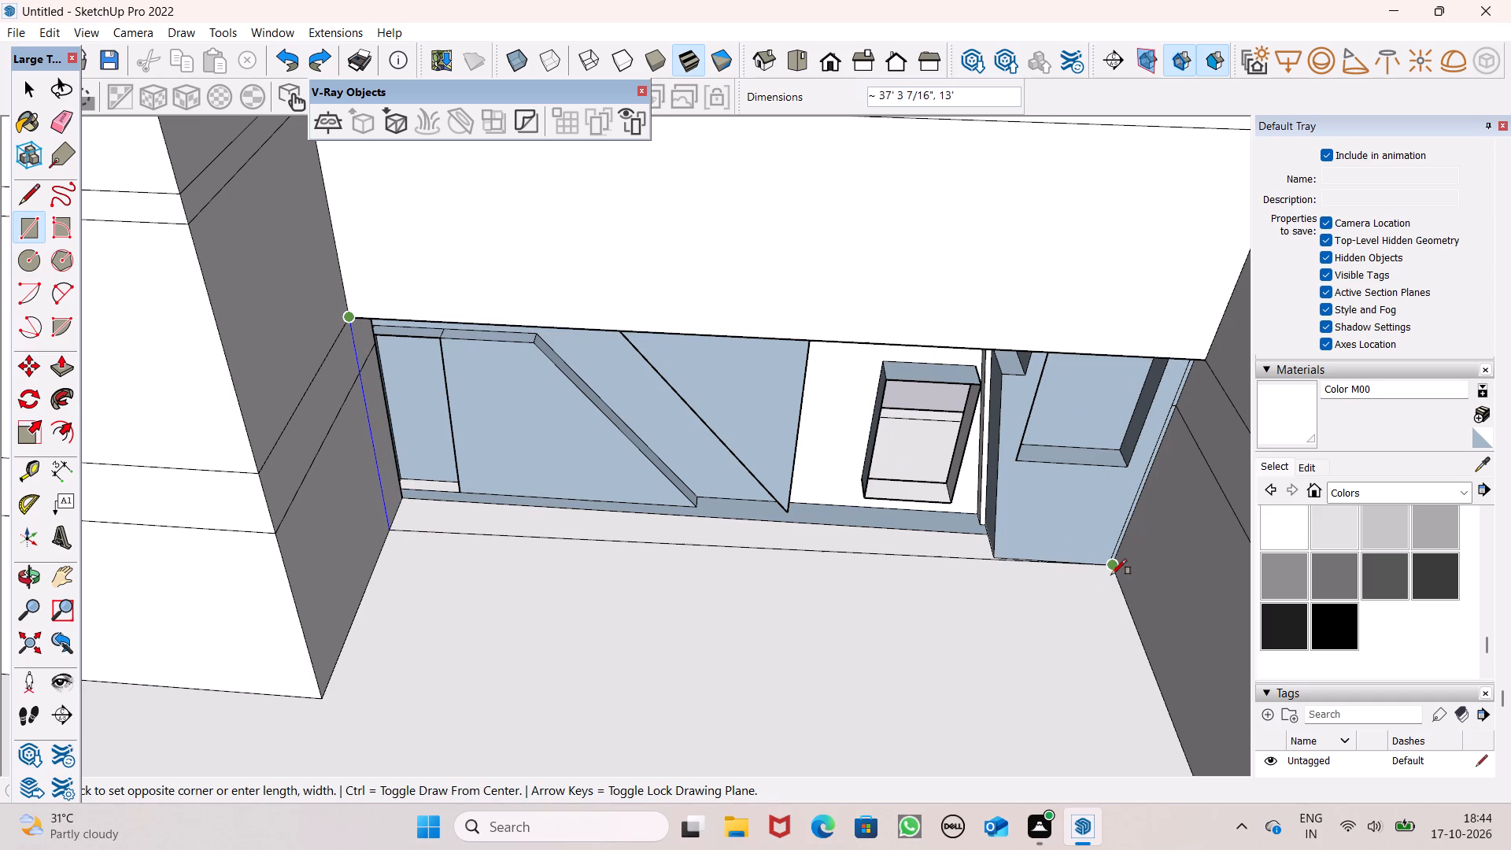
left_click(1118, 564)
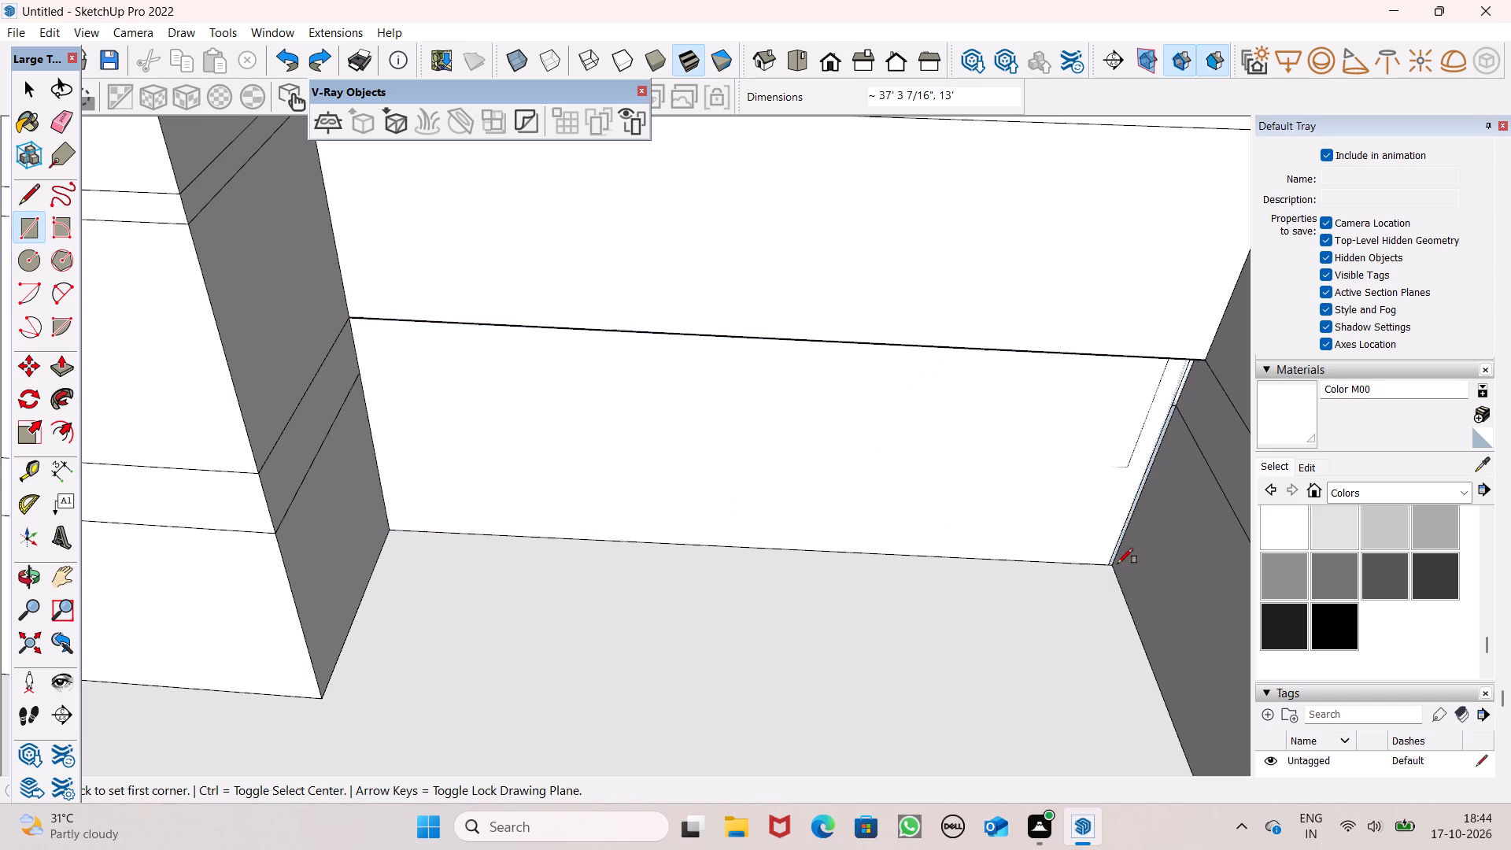
Examine the interior wall corners around the new rectangle and the house's front facade, including the ground-floor window opening.
key("space")
scroll(1155, 514, "up", 1)
middle_click_drag(1152, 515, 1083, 499)
key("space")
scroll(937, 416, "down", 12)
middle_click_drag(830, 431, 605, 507)
scroll(757, 464, "up", 7)
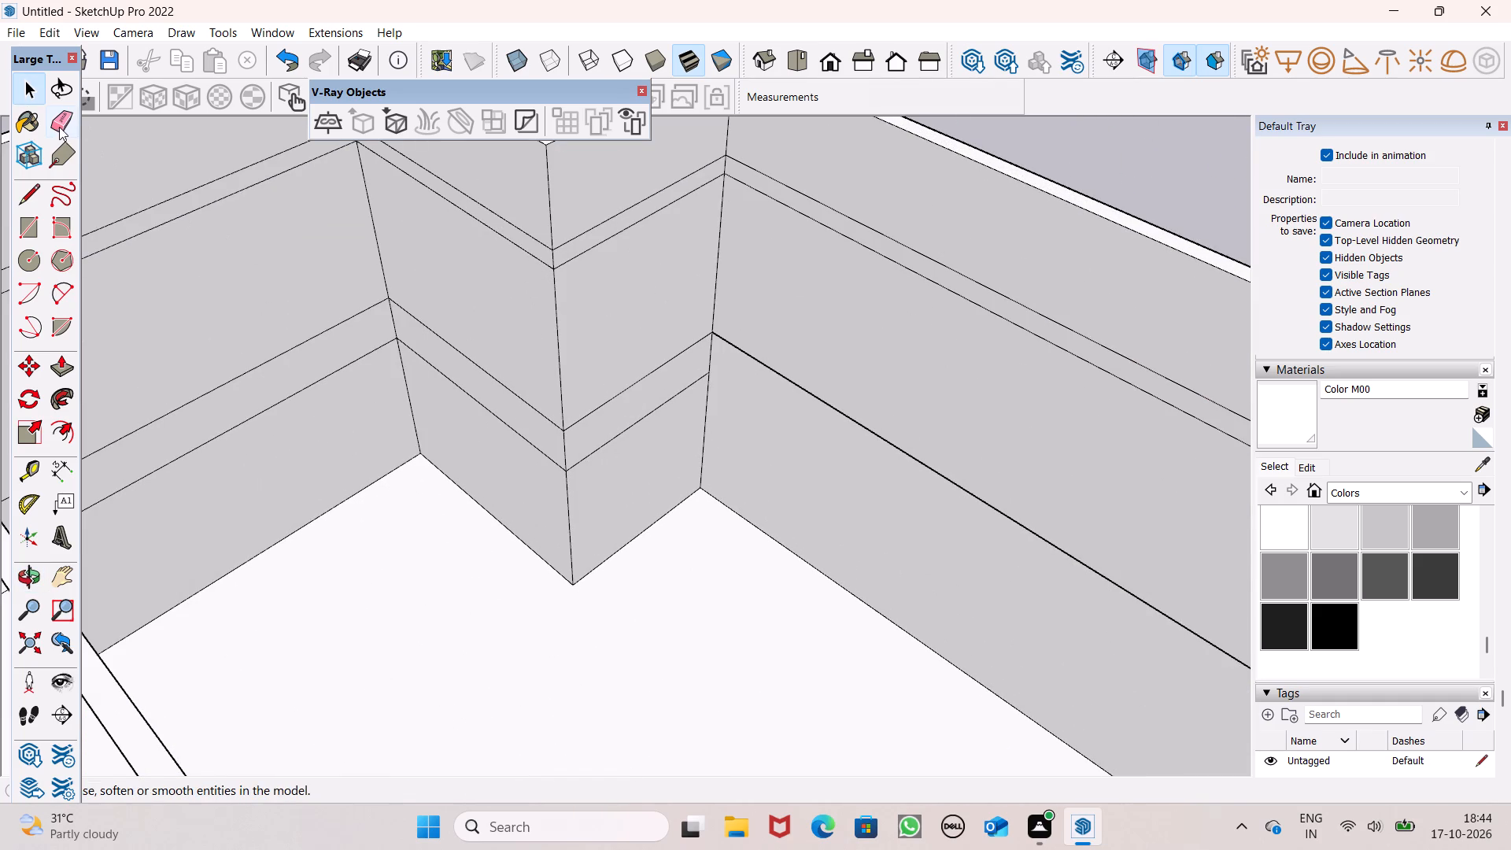
left_click(33, 197)
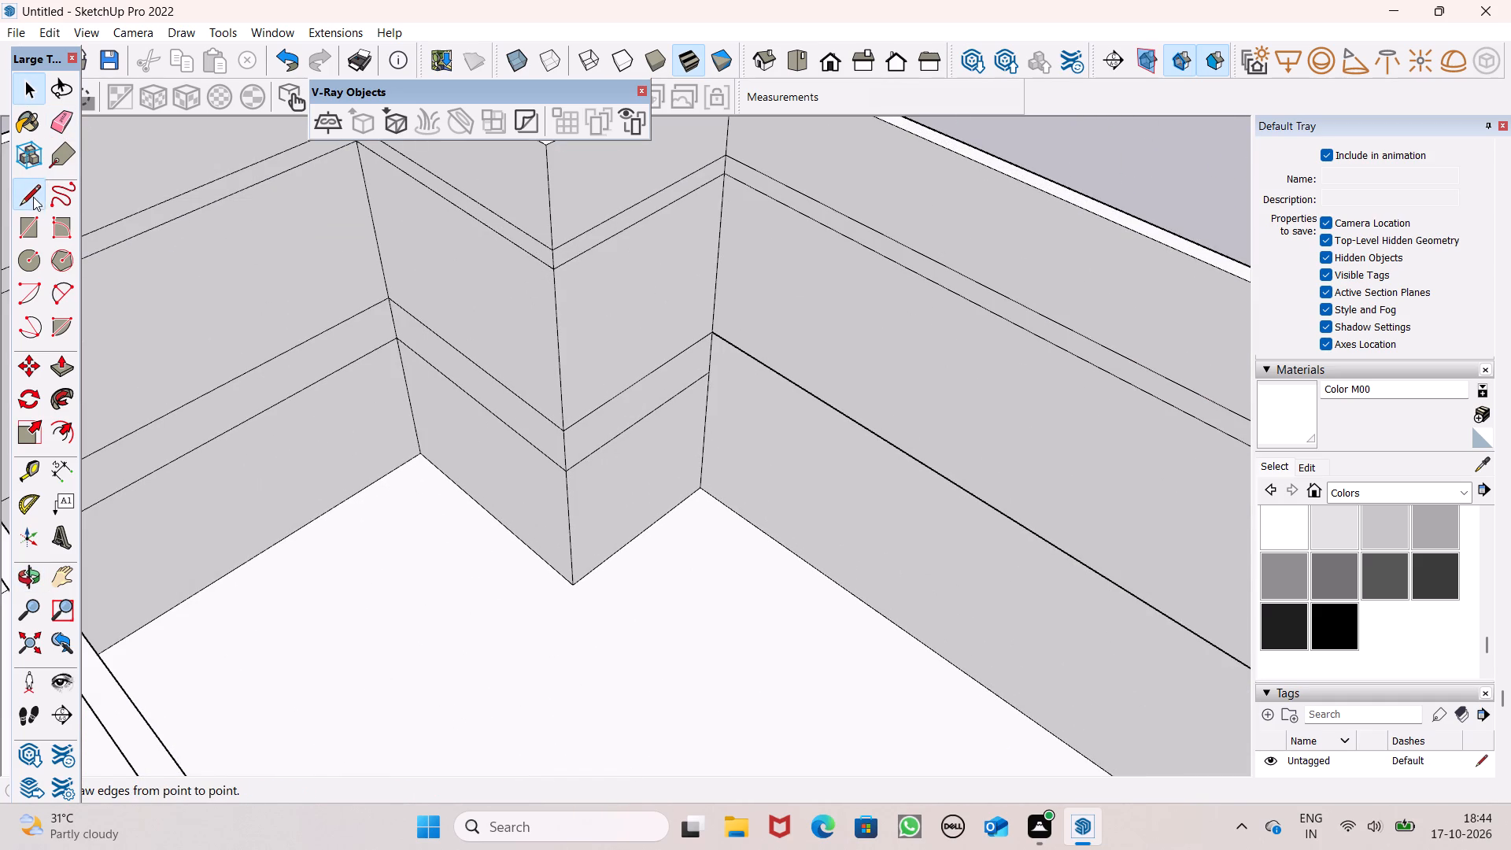
scroll(729, 397, "down", 6)
middle_click_drag(988, 477, 459, 449)
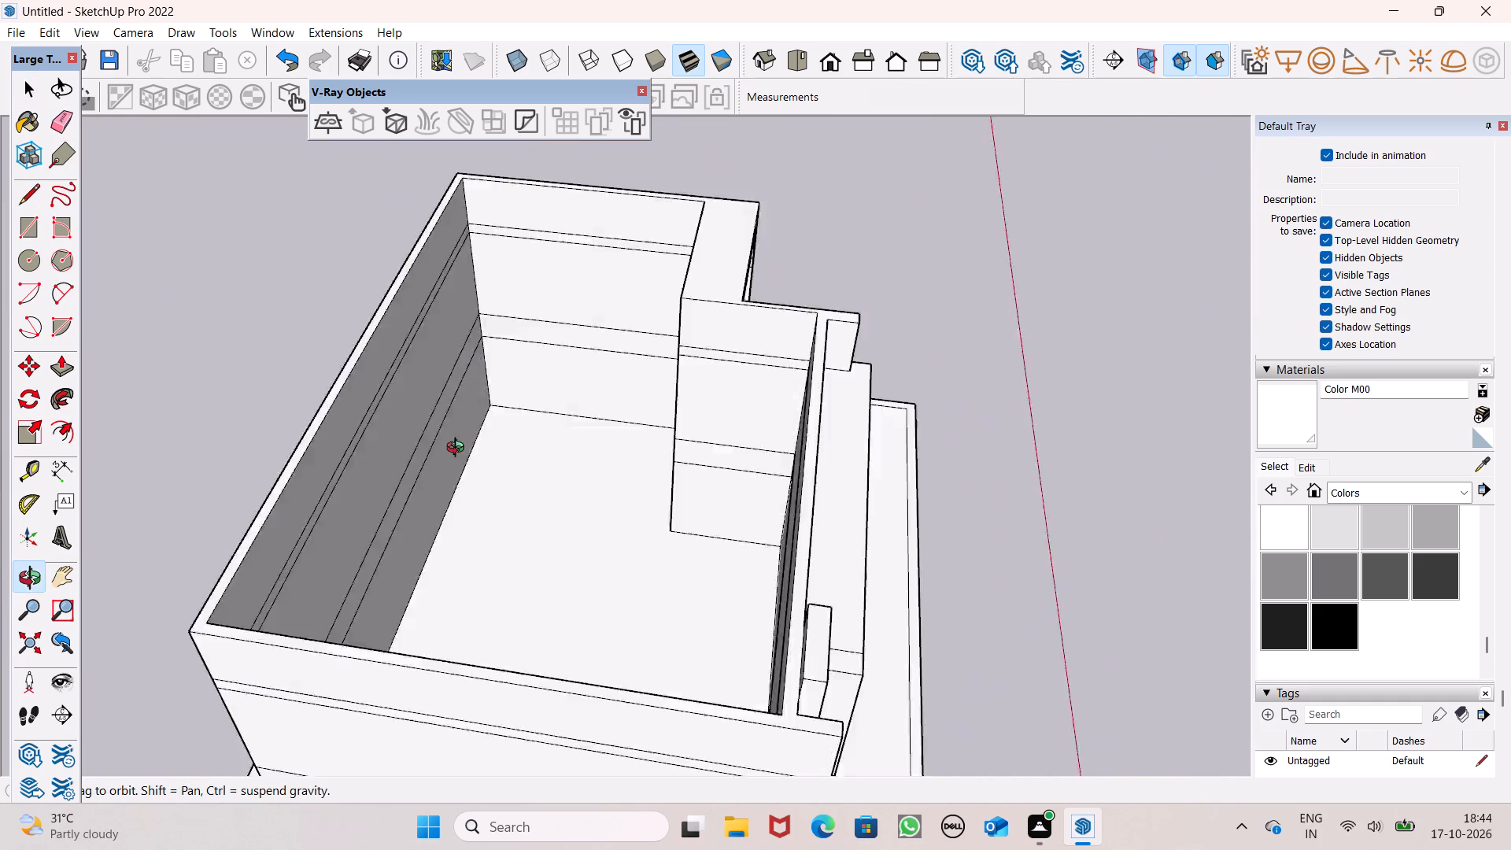
middle_click_drag(459, 449, 0, 315)
scroll(739, 322, "down", 3)
middle_click_drag(694, 423, 711, 308)
key("space")
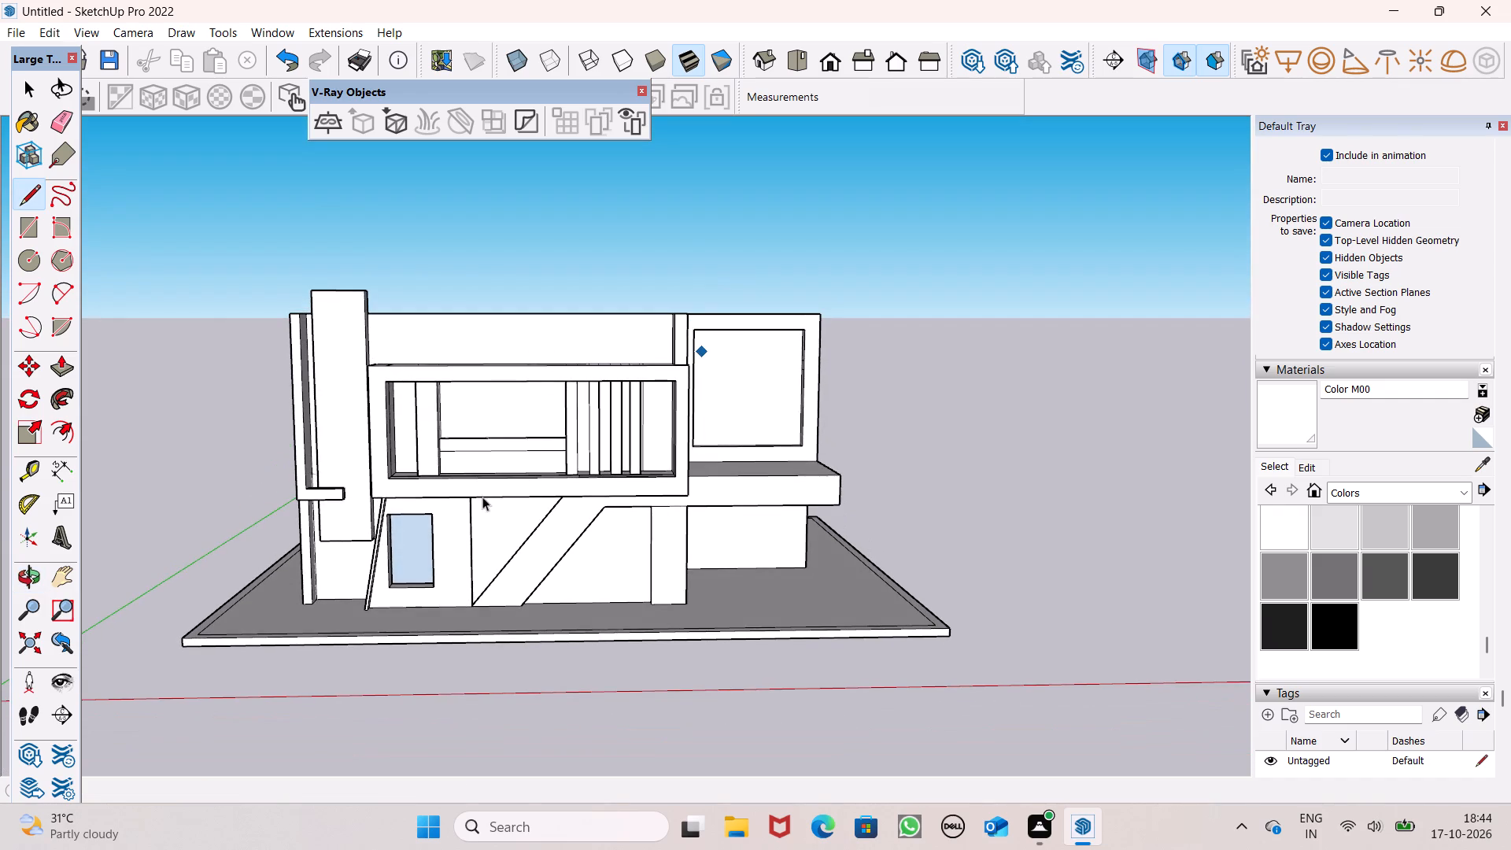
scroll(449, 516, "up", 6)
scroll(468, 491, "down", 3)
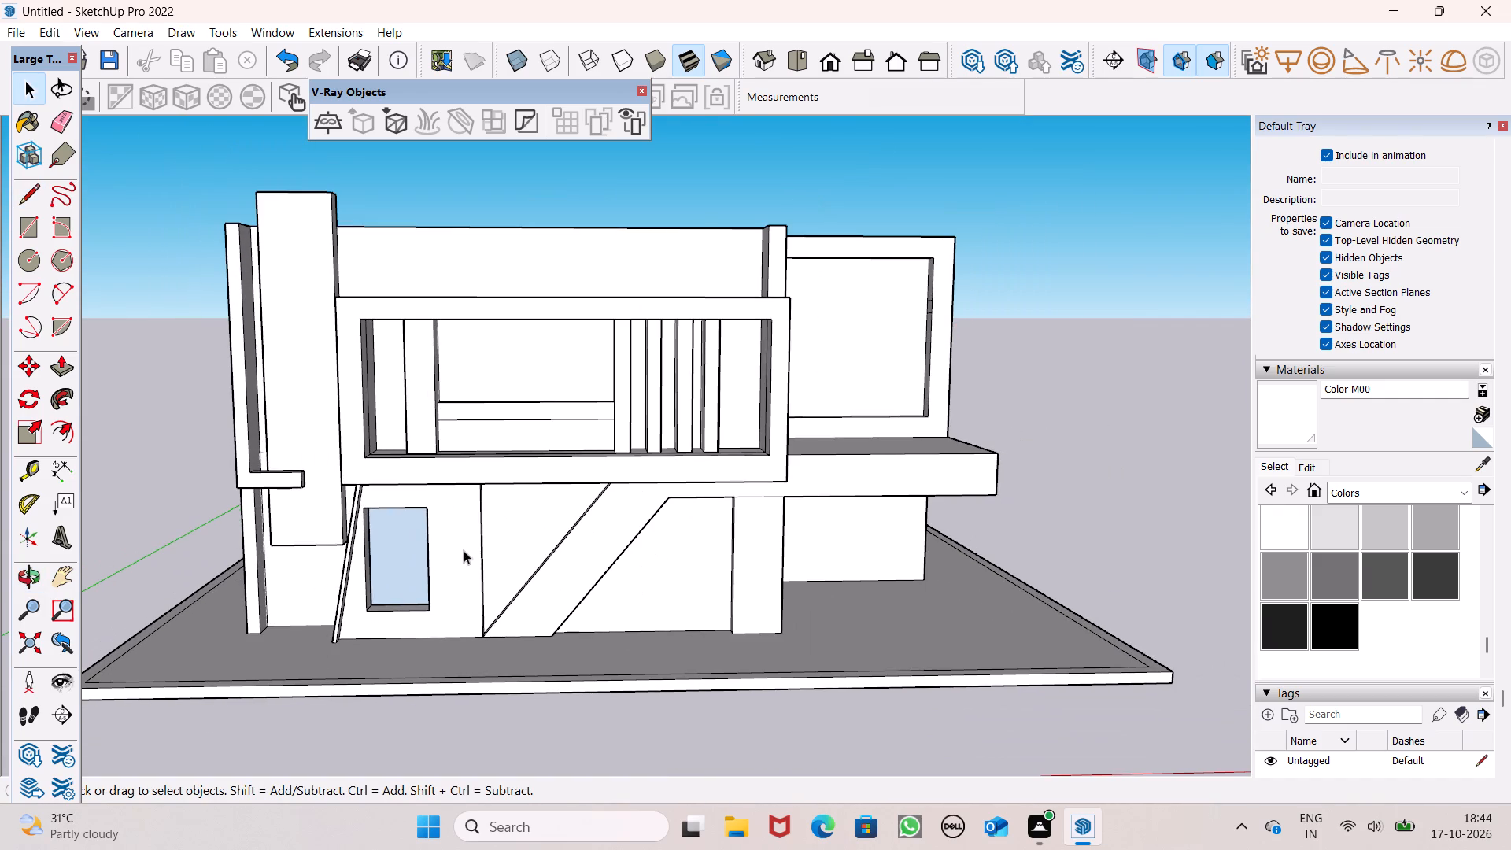
scroll(658, 508, "down", 3)
middle_click_drag(731, 534, 571, 731)
scroll(528, 423, "down", 4)
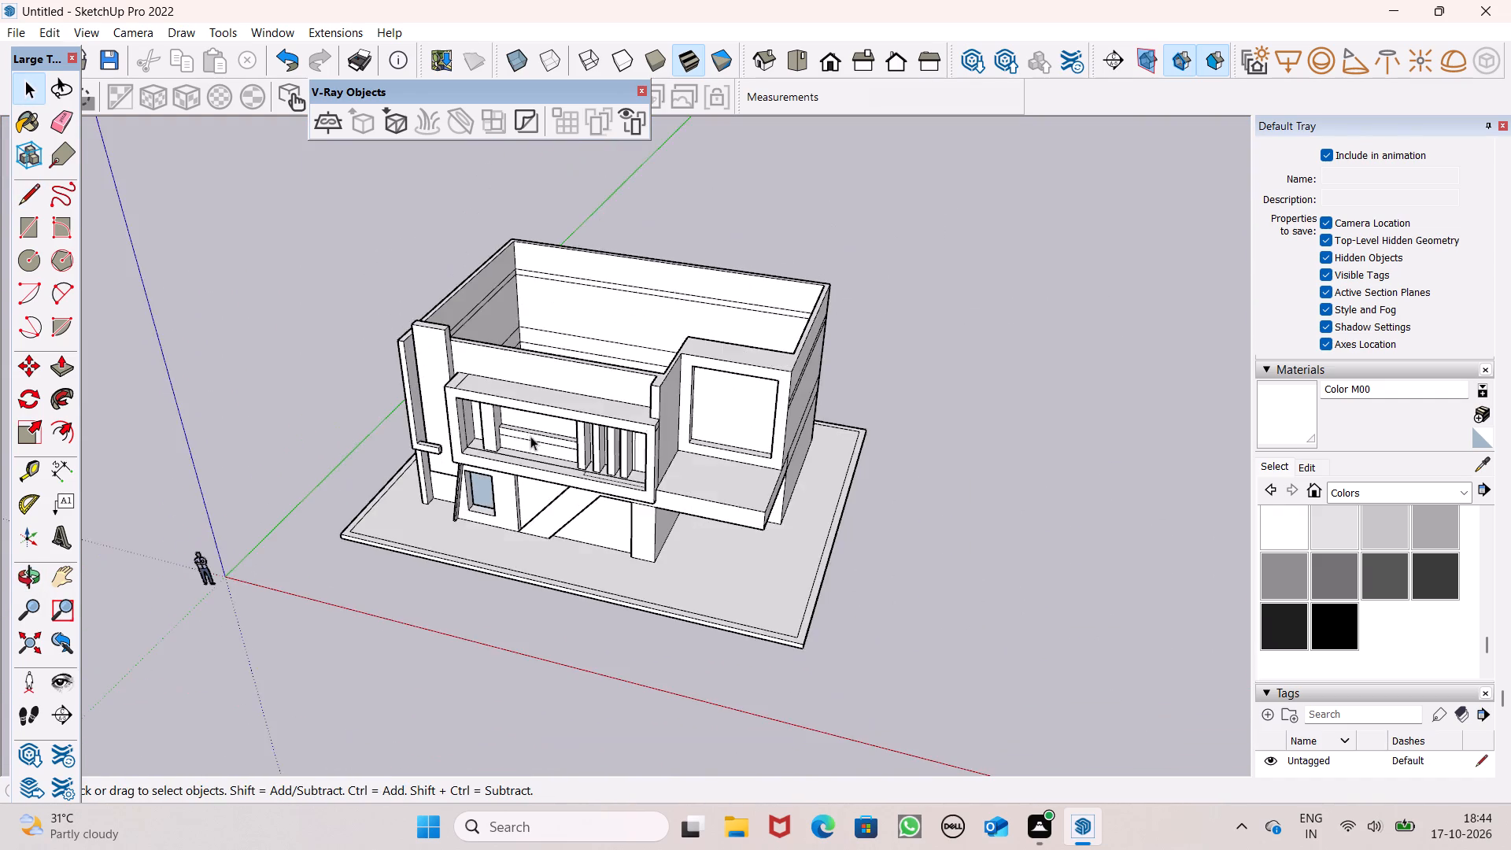
Draw a line about 37' 1" long across the new inner wall face at the side walls' lower band line, closing a floor face.
middle_click_drag(530, 436, 0, 669)
middle_click_drag(498, 470, 41, 342)
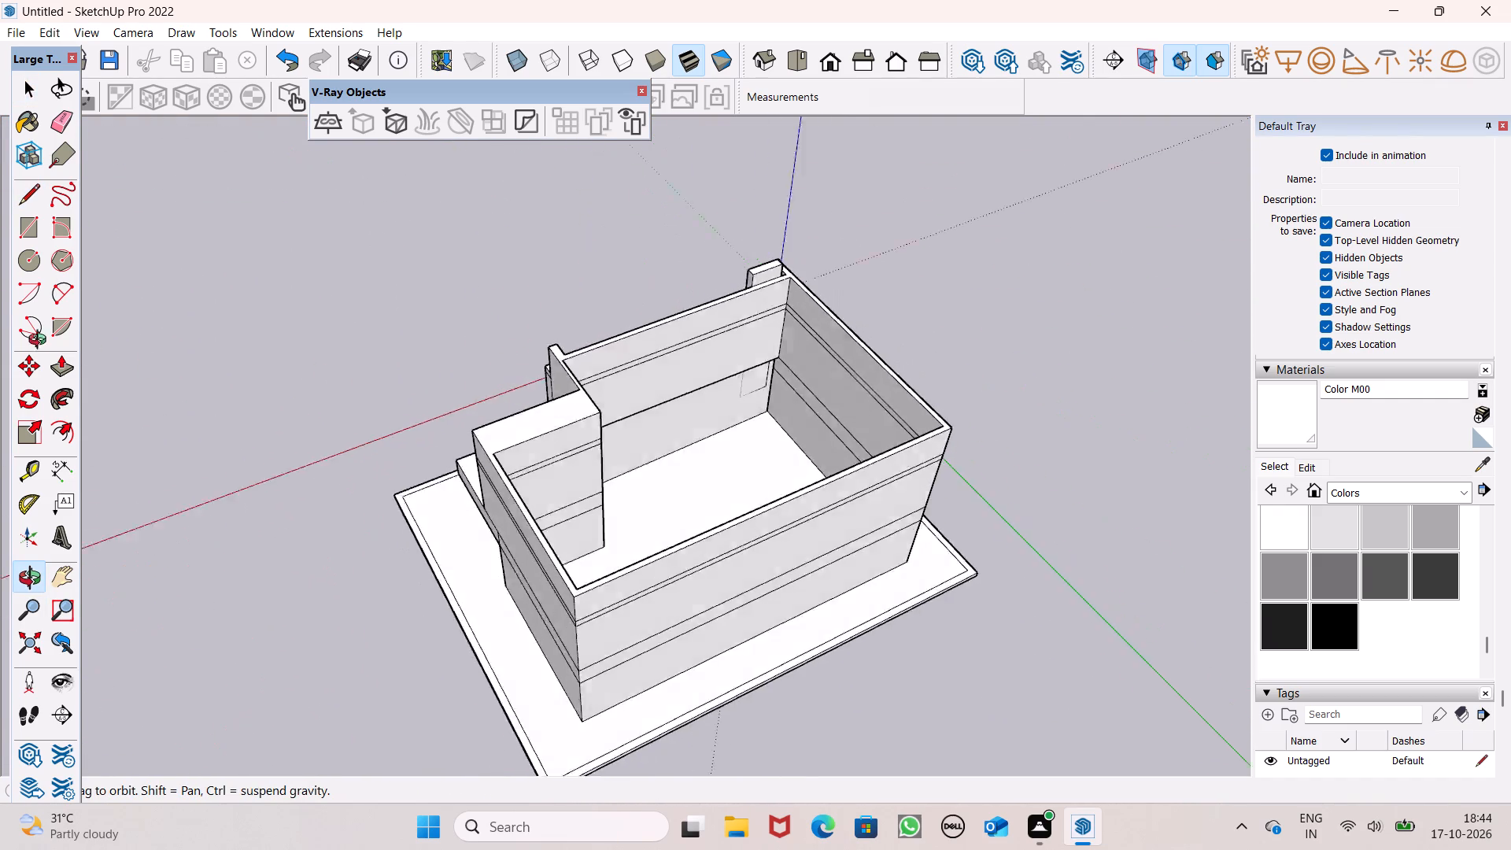
middle_click_drag(41, 342, 0, 332)
scroll(0, 332, "up", 1)
scroll(685, 401, "up", 7)
middle_click_drag(823, 441, 754, 393)
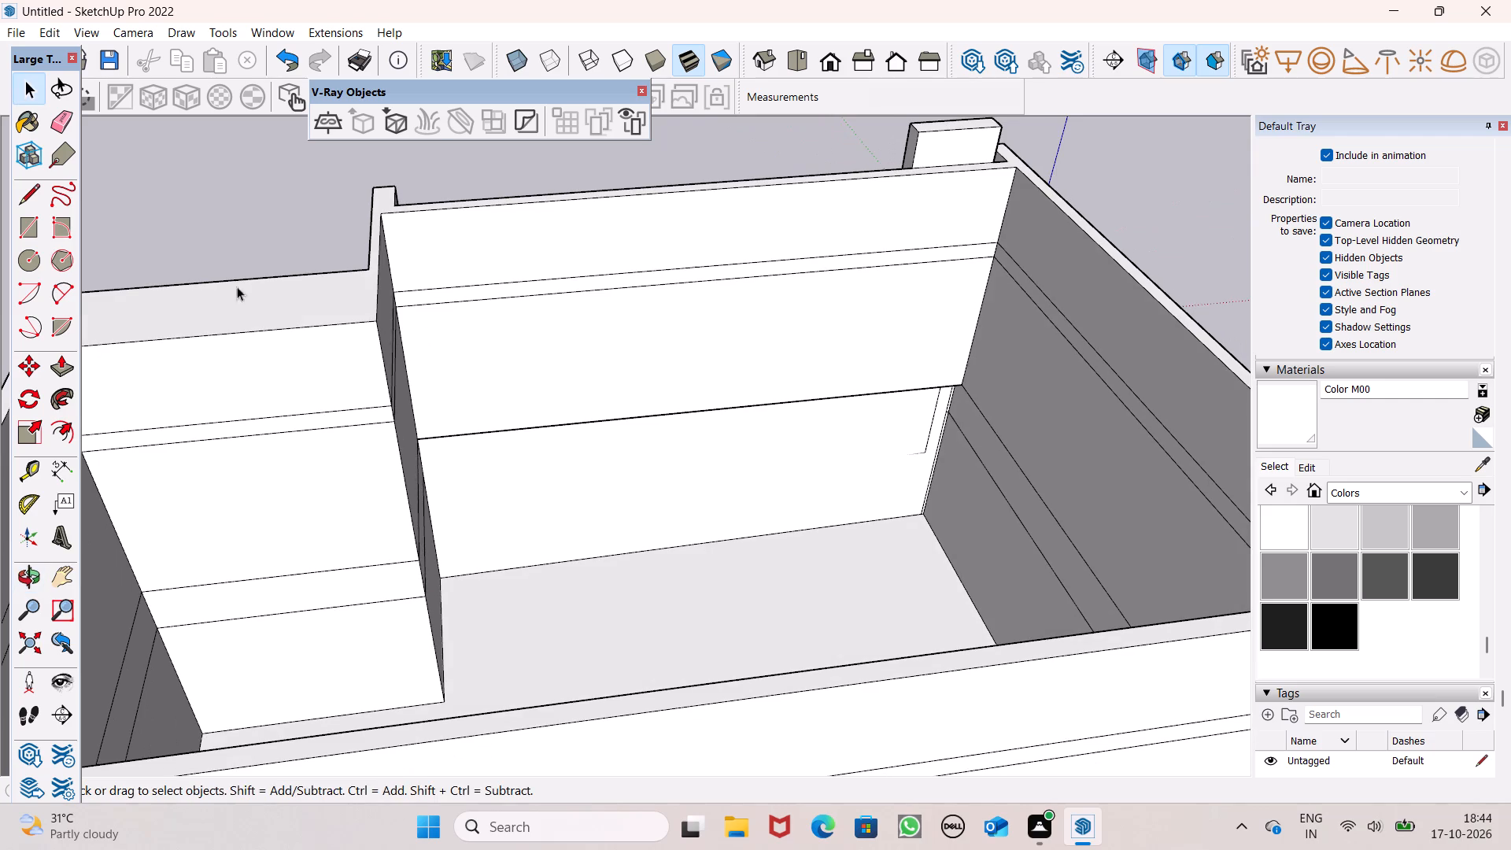
left_click(39, 192)
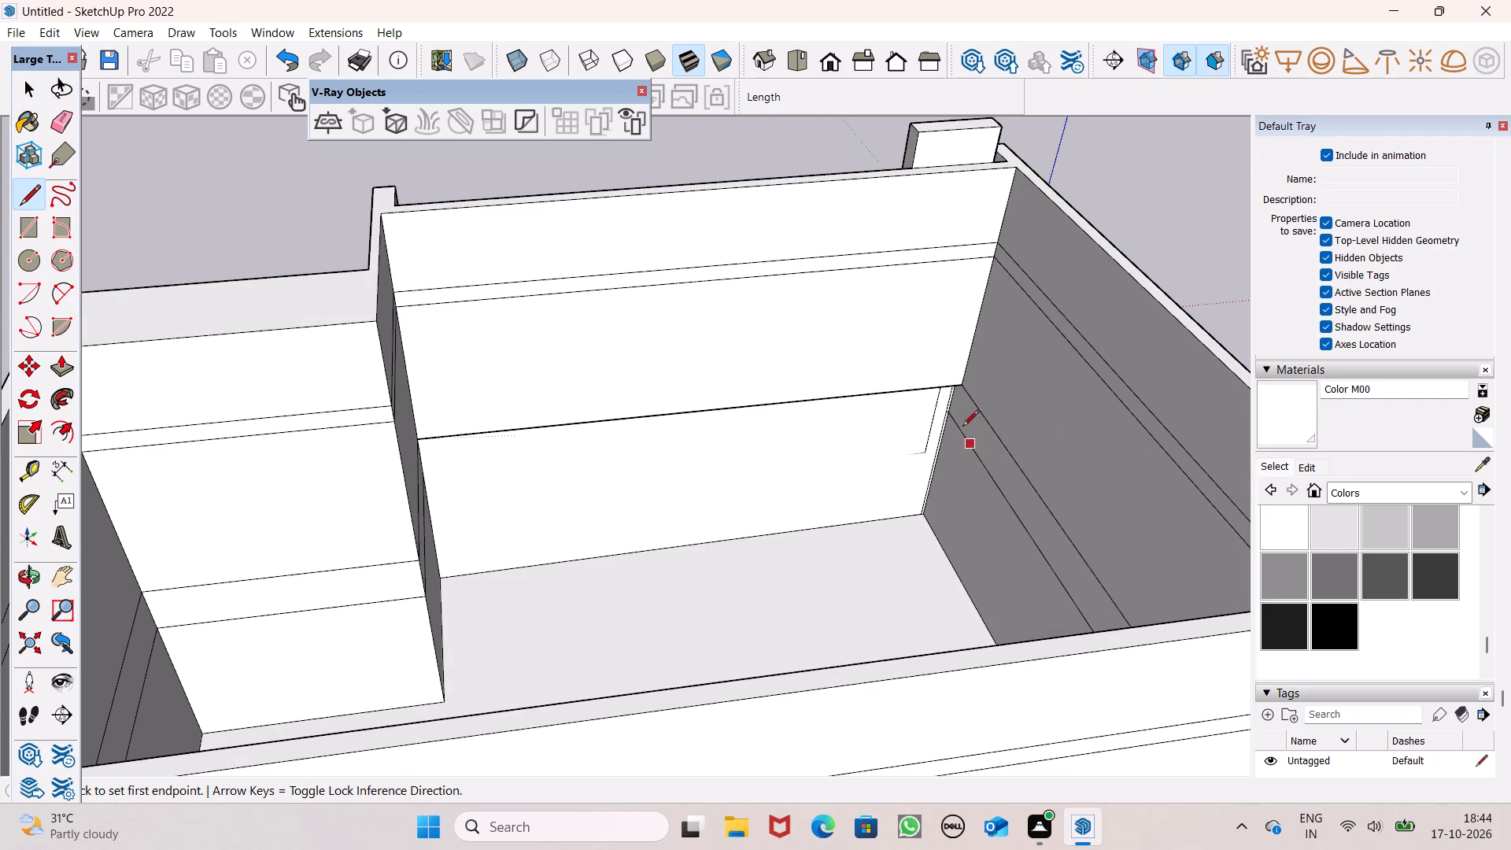
left_click_drag(943, 411, 872, 419)
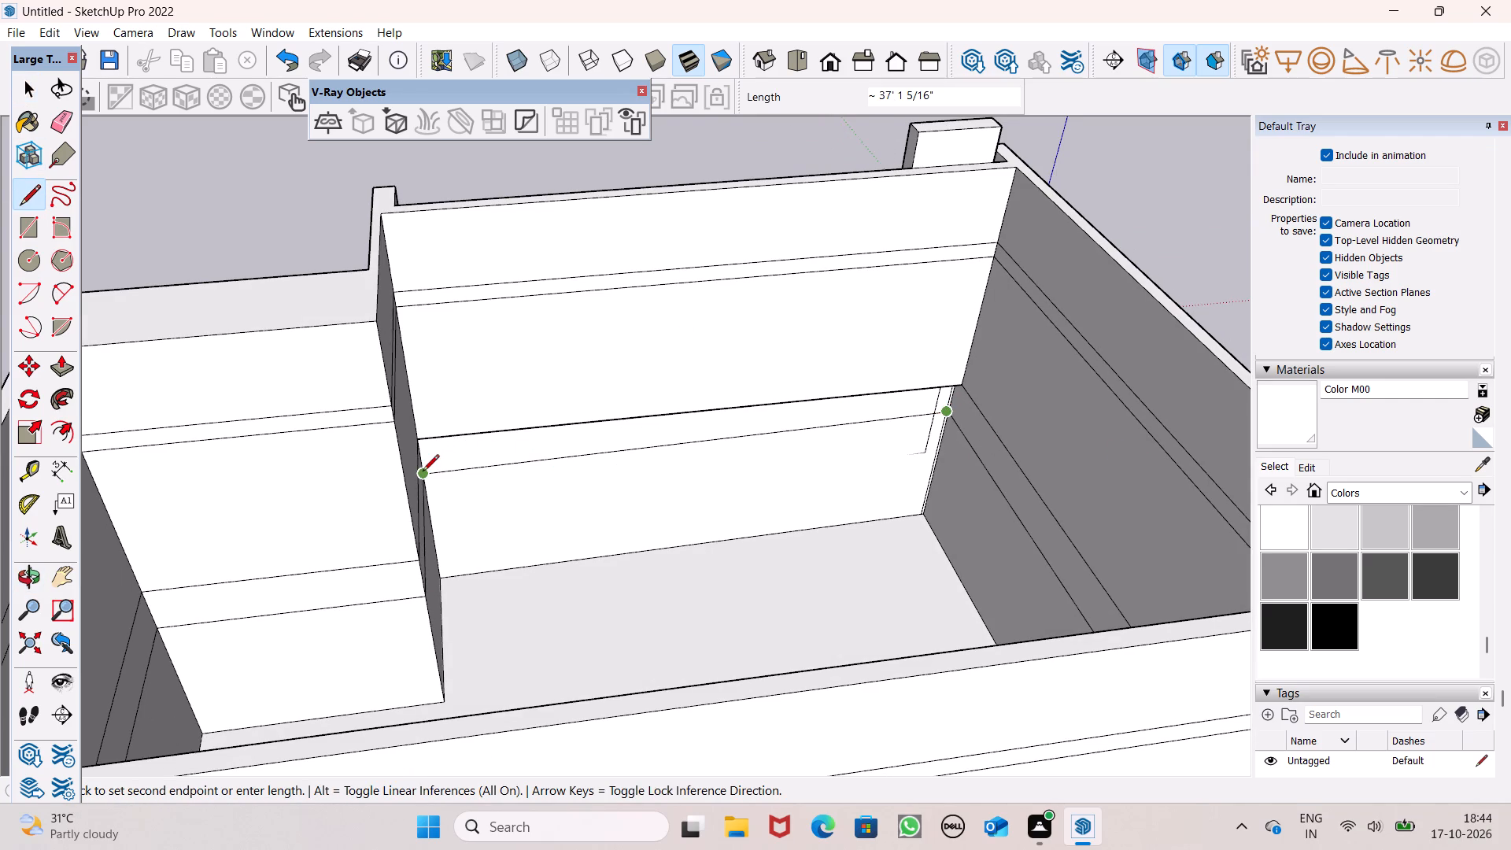
left_click(427, 475)
key("space")
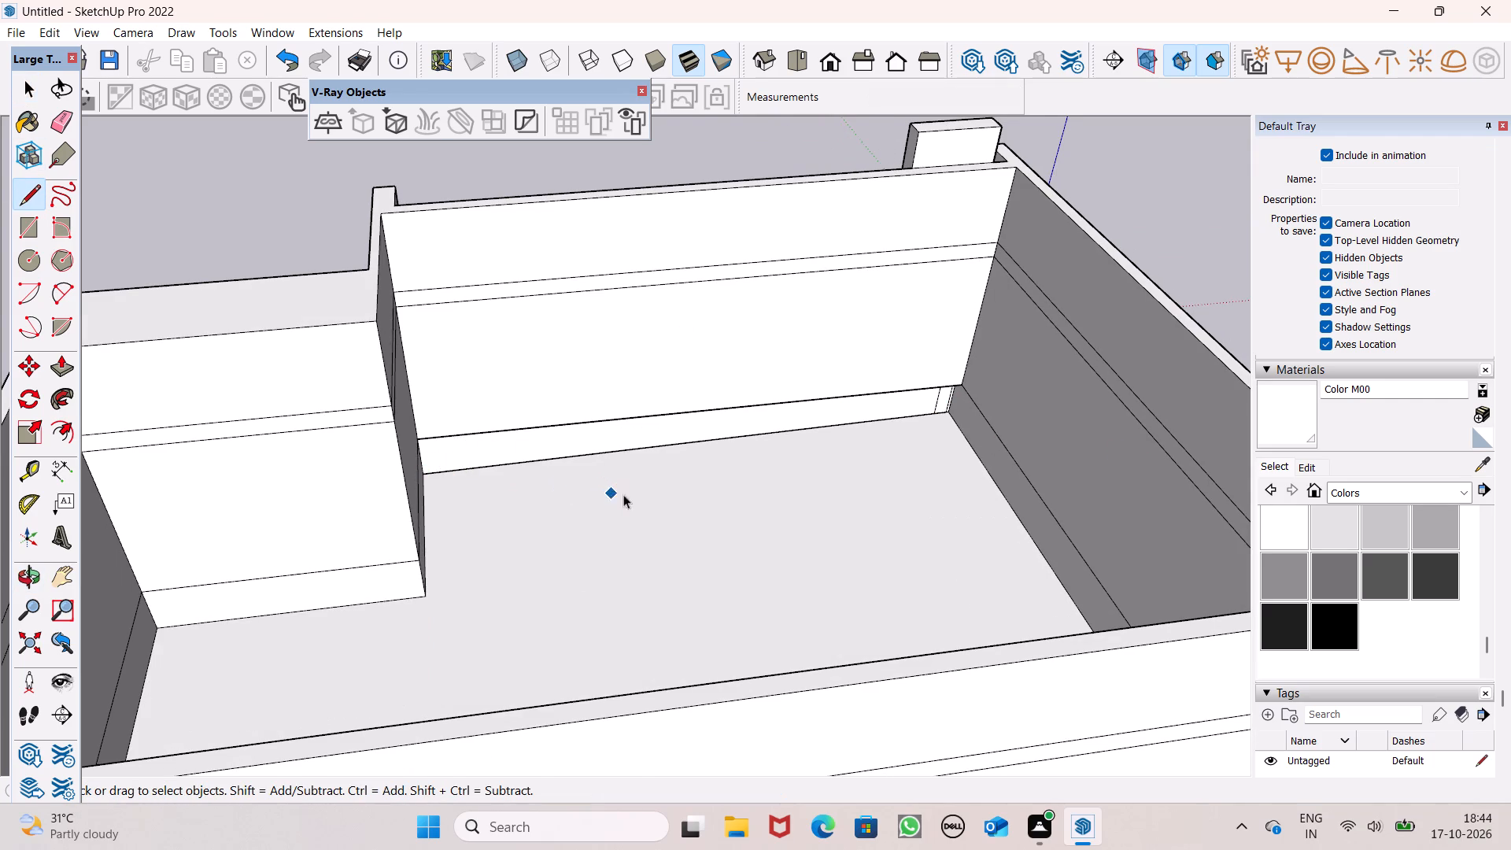
Examine the new floor level inside the house and the ground-floor window opening from the front, from below and up close.
scroll(648, 494, "down", 3)
middle_click_drag(668, 496, 621, 494)
scroll(431, 570, "up", 1)
middle_click_drag(431, 571, 877, 516)
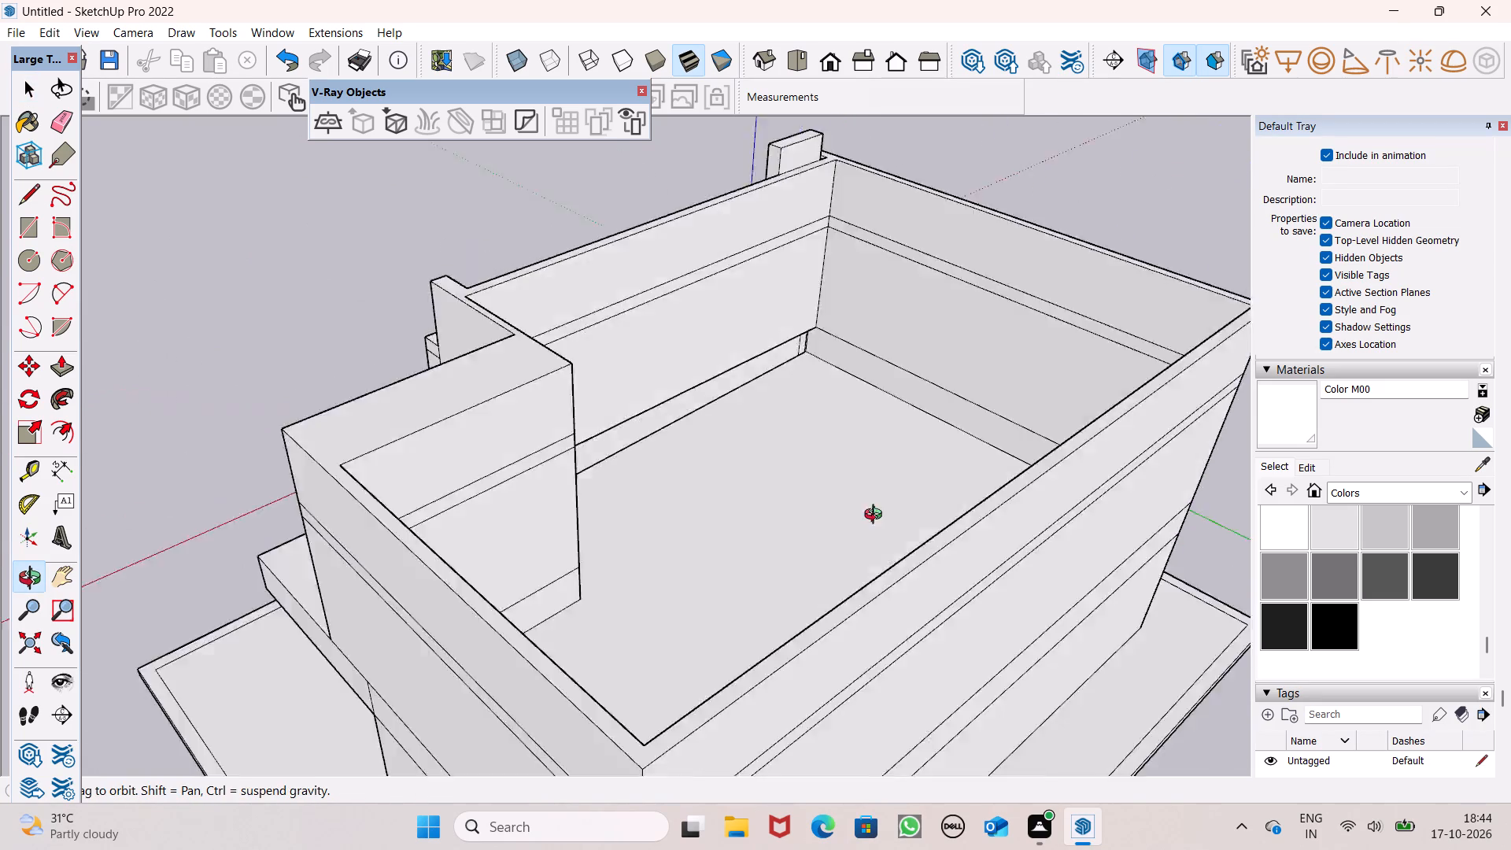
middle_click_drag(877, 516, 1459, 344)
middle_click_drag(880, 466, 1189, 297)
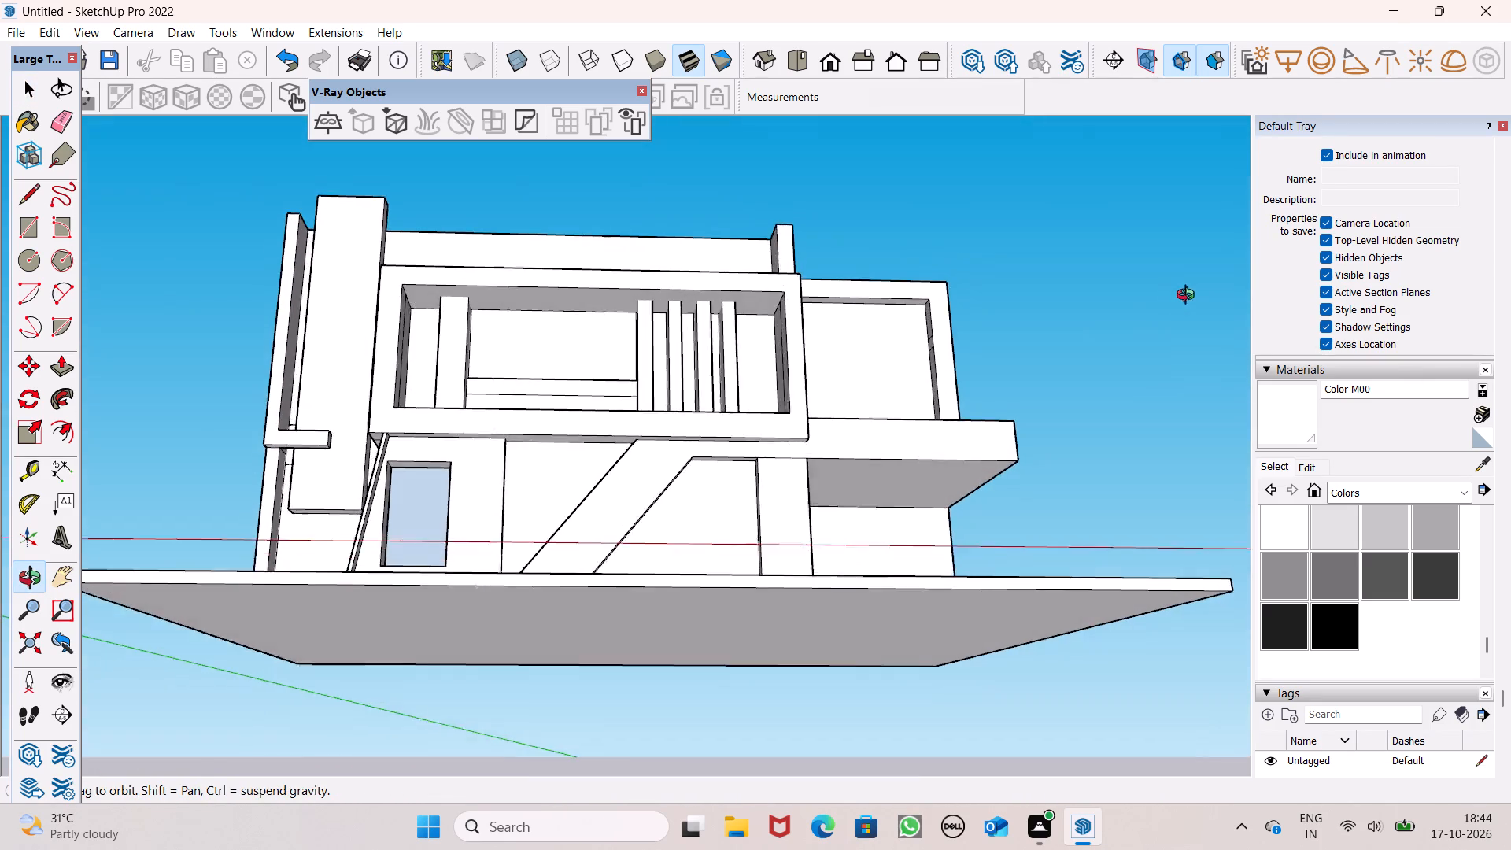
middle_click_drag(1189, 297, 1219, 287)
scroll(768, 438, "up", 7)
scroll(1034, 399, "down", 7)
scroll(449, 516, "up", 5)
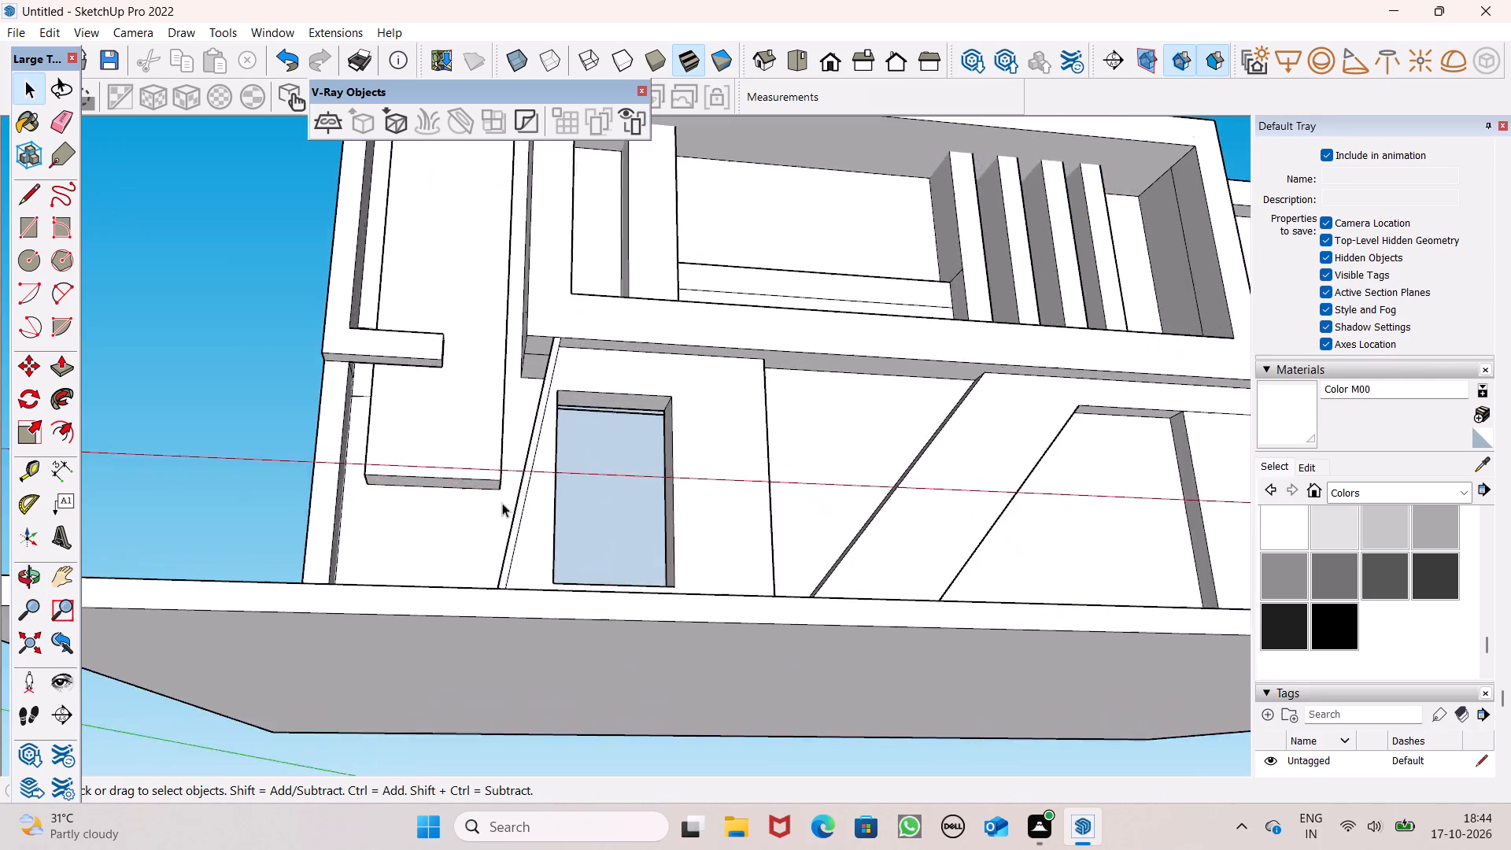
scroll(502, 503, "up", 3)
middle_click_drag(748, 462, 645, 352)
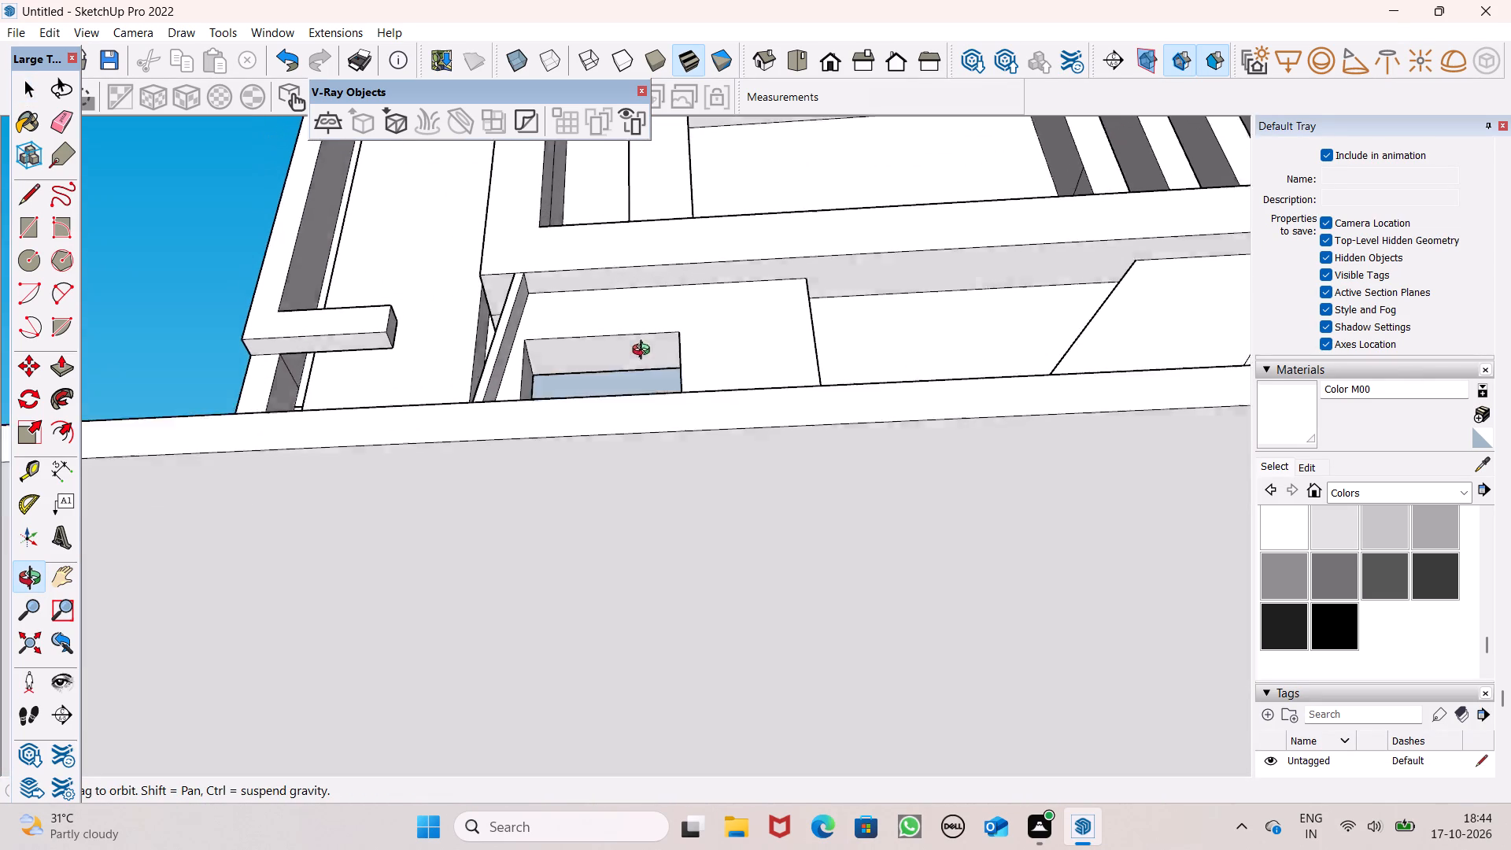
middle_click_drag(645, 352, 624, 387)
scroll(606, 395, "up", 16)
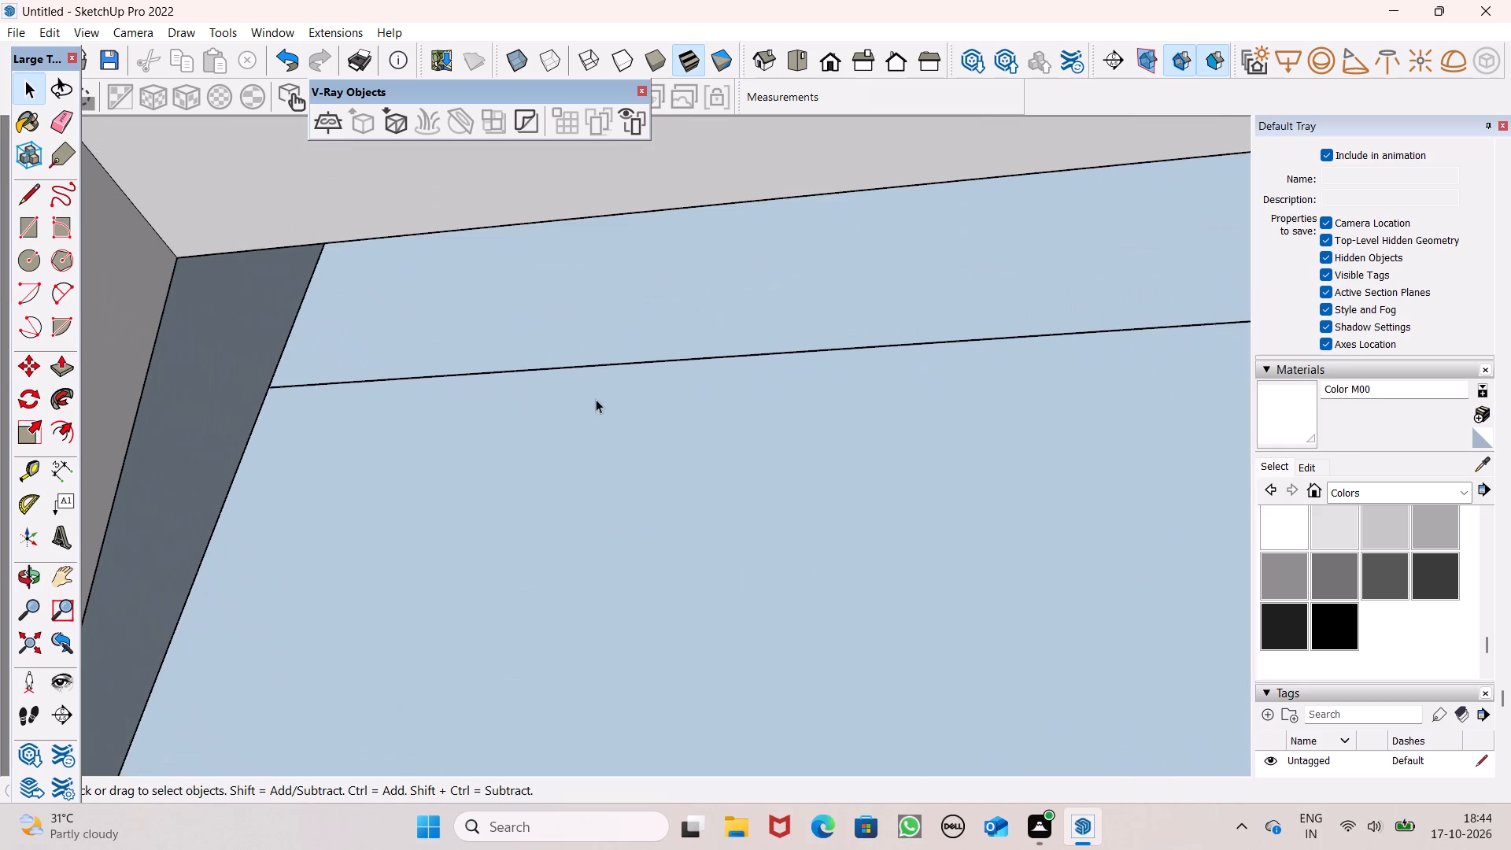
scroll(633, 394, "down", 9)
middle_click_drag(634, 407, 432, 615)
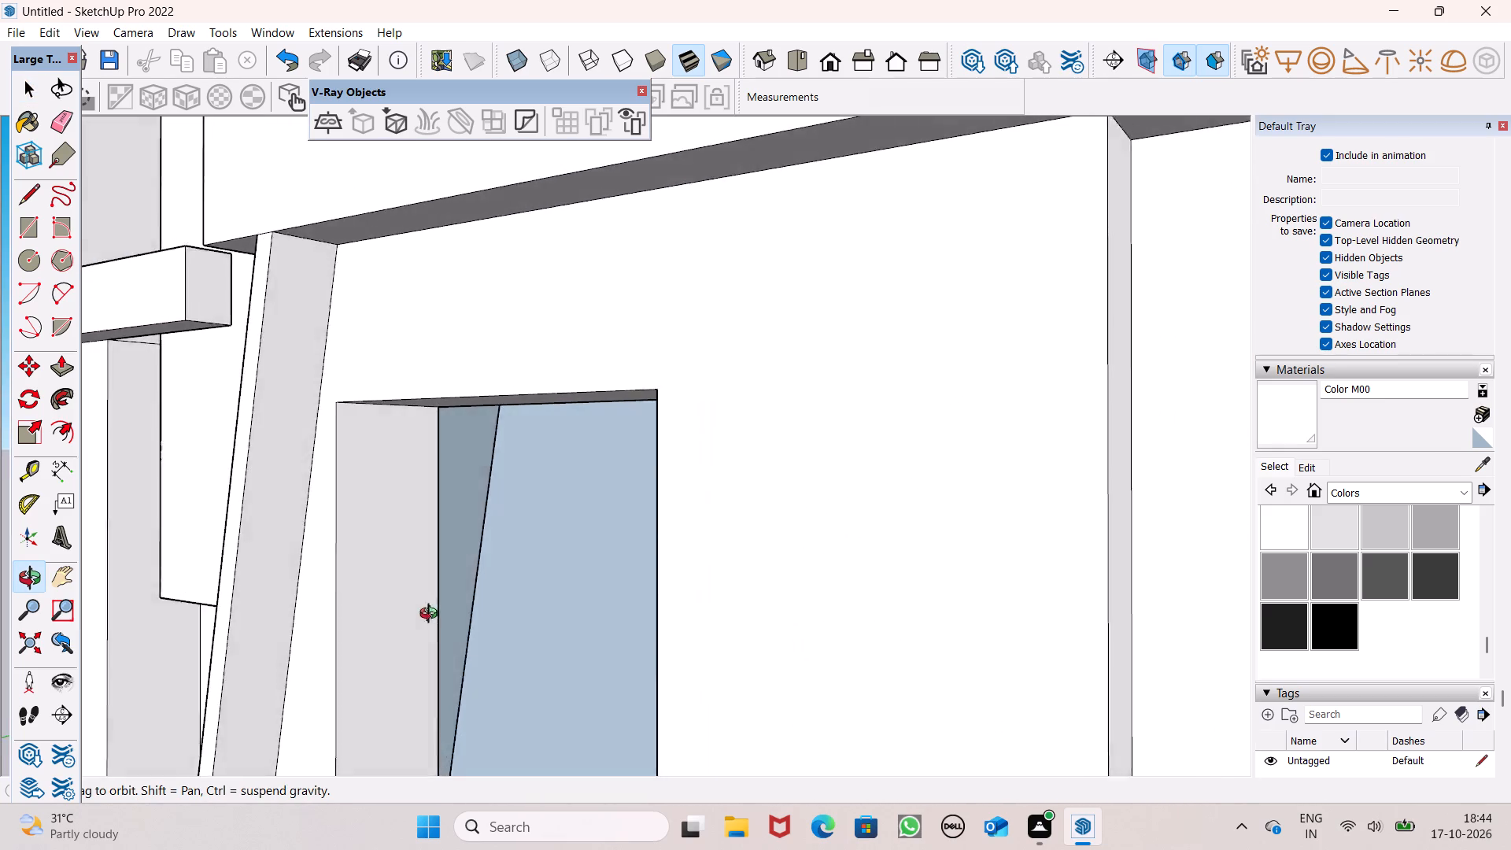
middle_click_drag(432, 615, 603, 636)
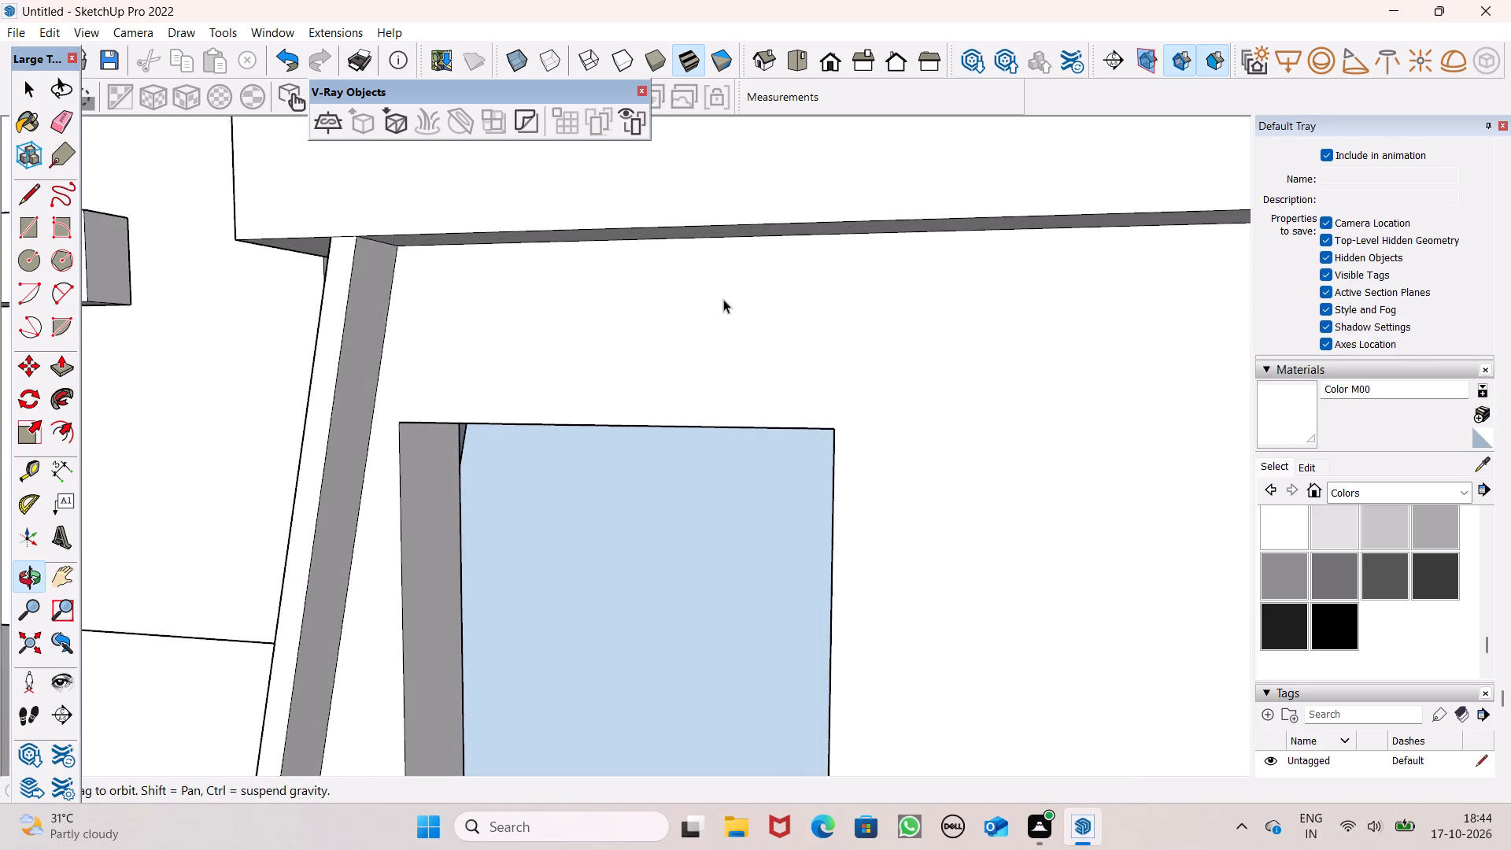
scroll(779, 248, "down", 5)
scroll(811, 342, "down", 19)
scroll(844, 413, "down", 4)
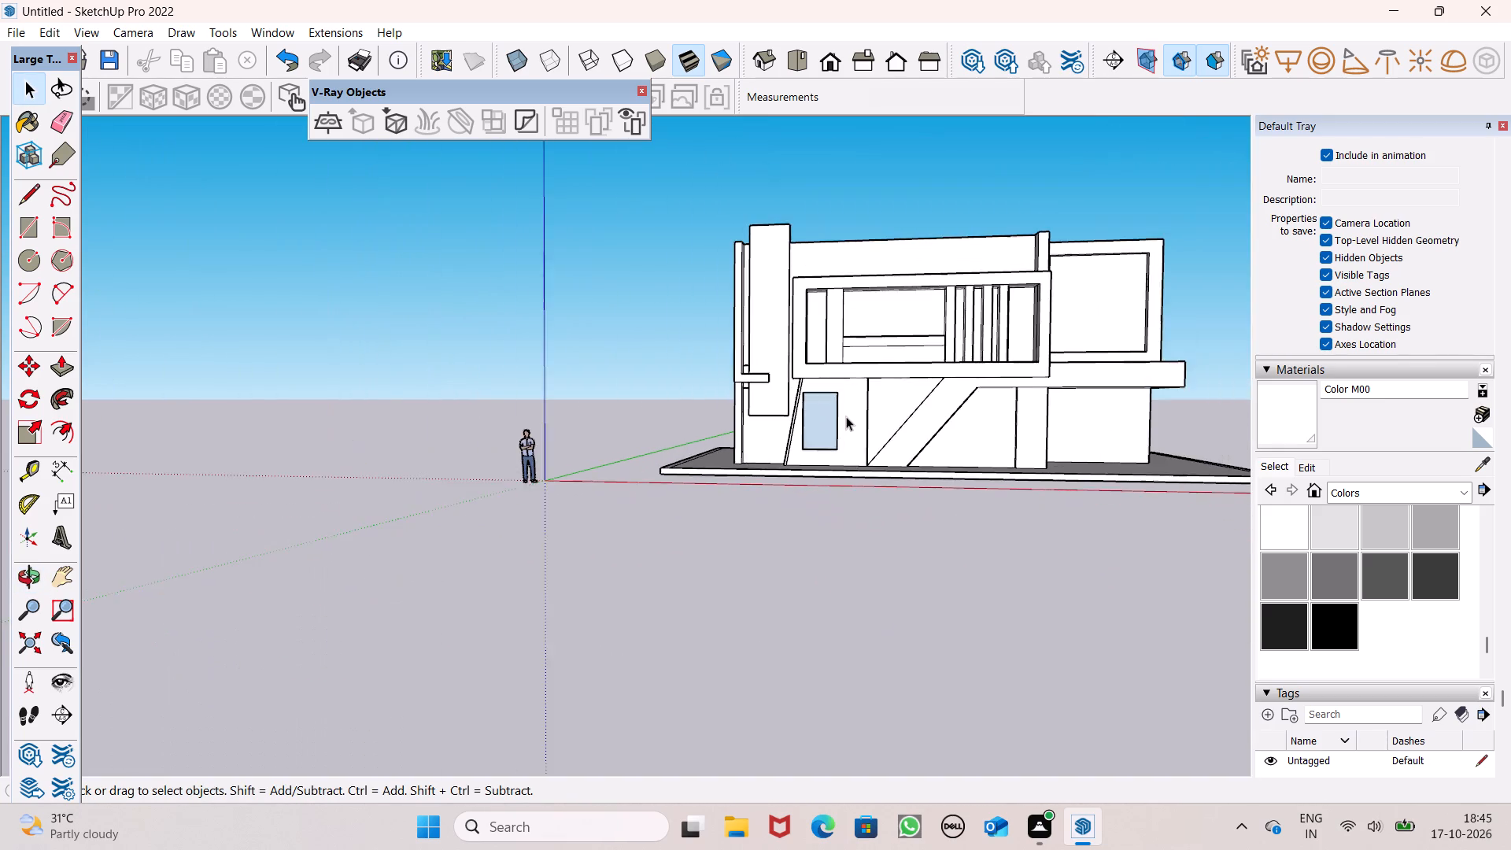
middle_click_drag(851, 425, 557, 654)
scroll(818, 451, "down", 5)
middle_click_drag(962, 466, 399, 465)
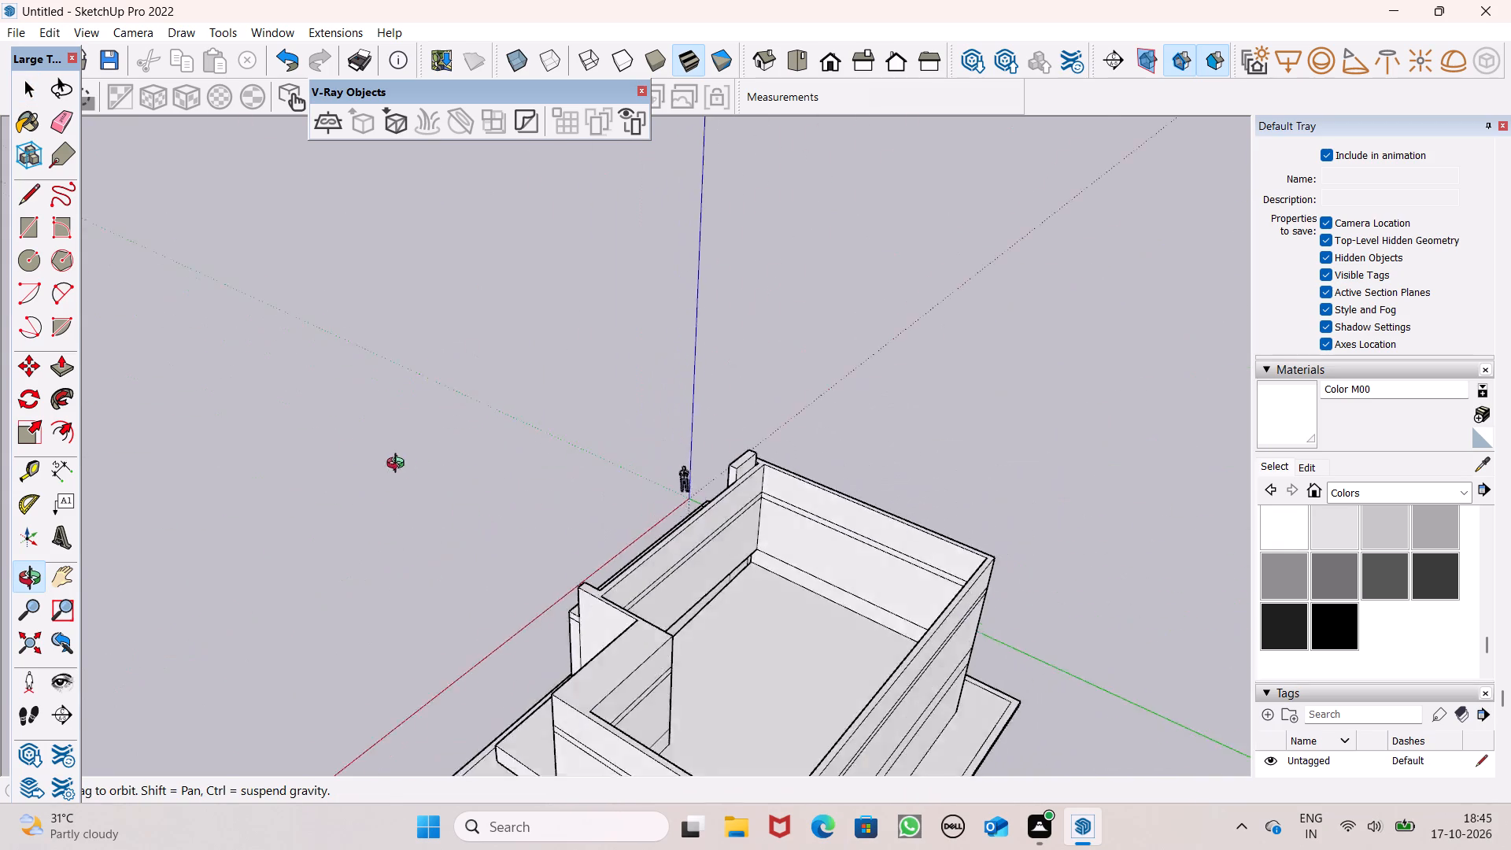
middle_click_drag(399, 465, 250, 433)
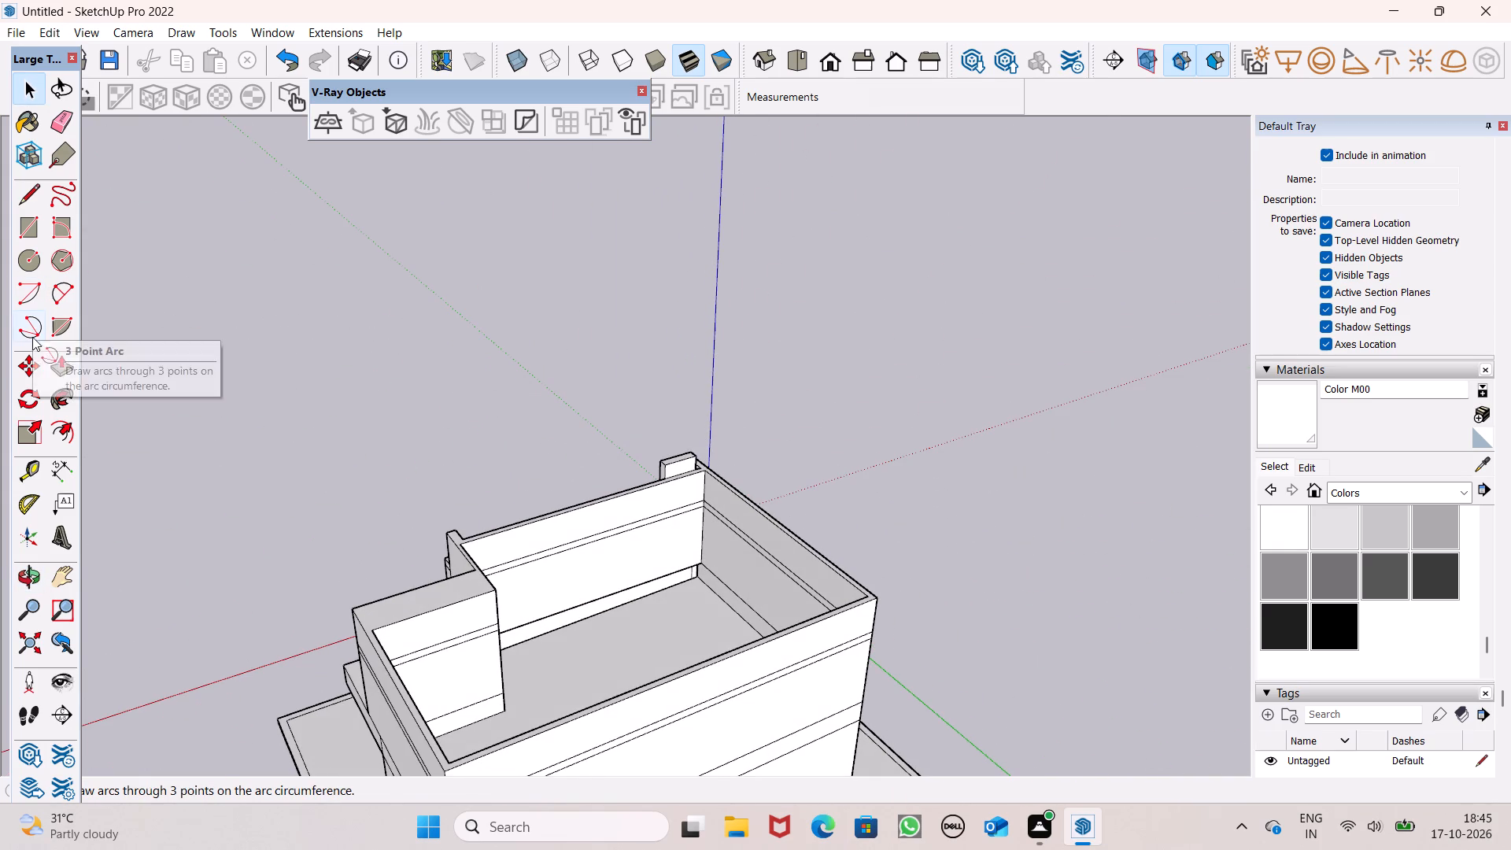
Examine the house's overall massing from above, from the side and from the front corner.
left_click(71, 372)
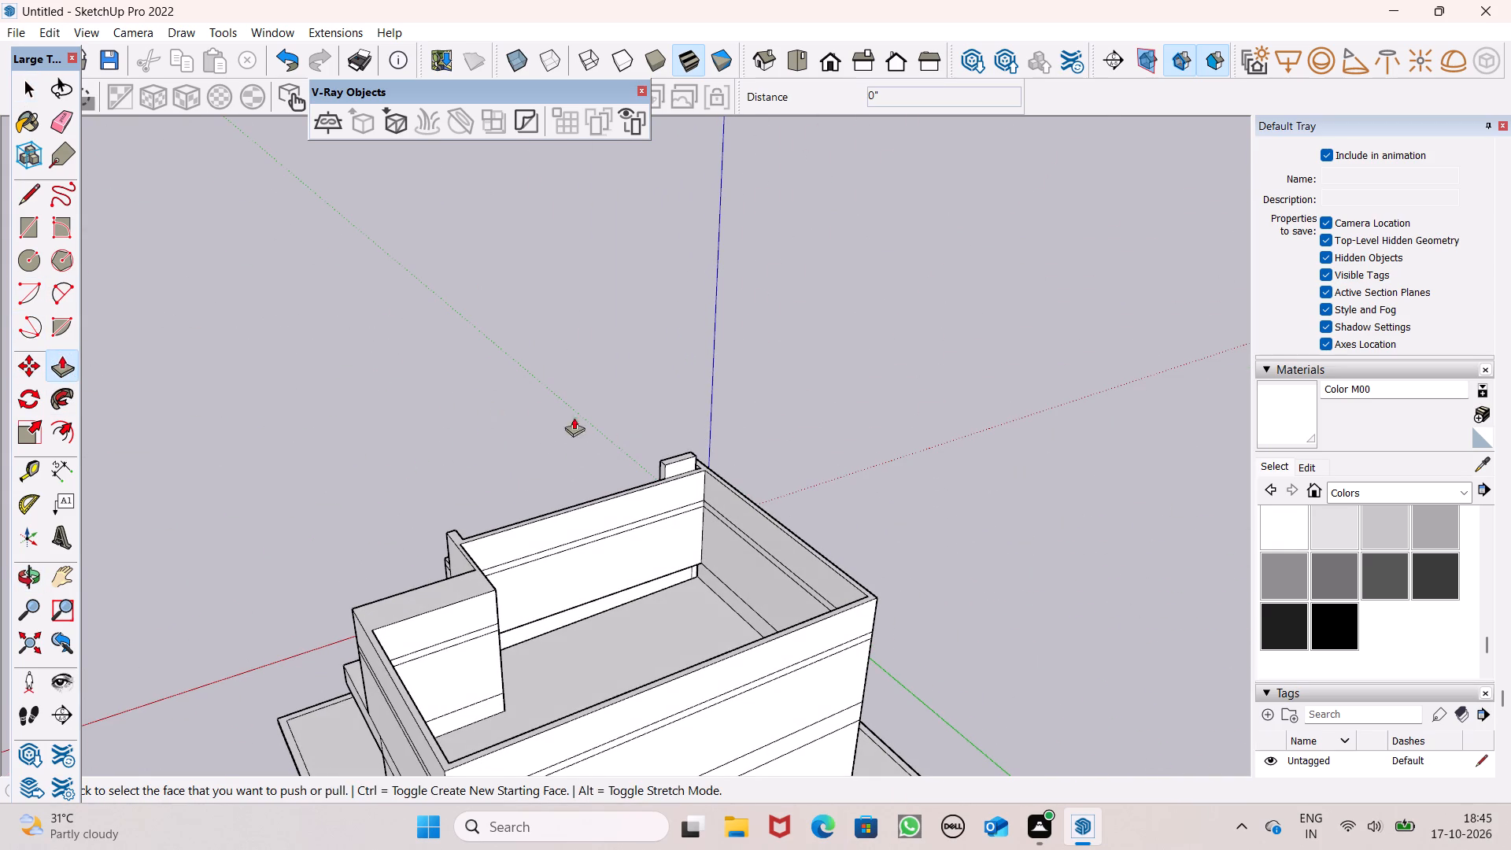
scroll(670, 447, "down", 3)
middle_click_drag(722, 498, 1039, 471)
scroll(902, 371, "down", 5)
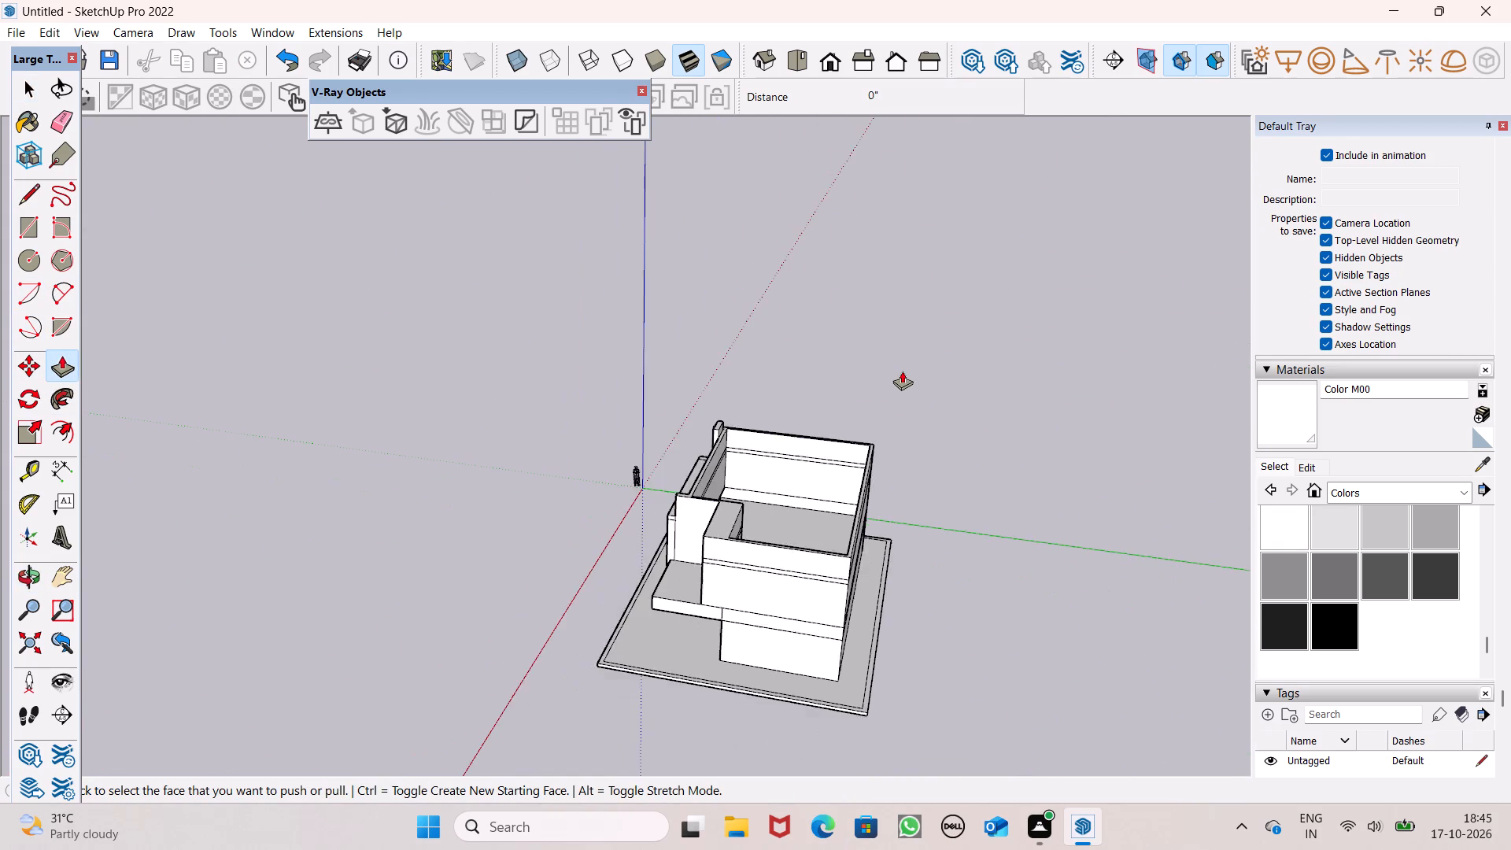
scroll(902, 371, "down", 12)
middle_click_drag(955, 413, 907, 544)
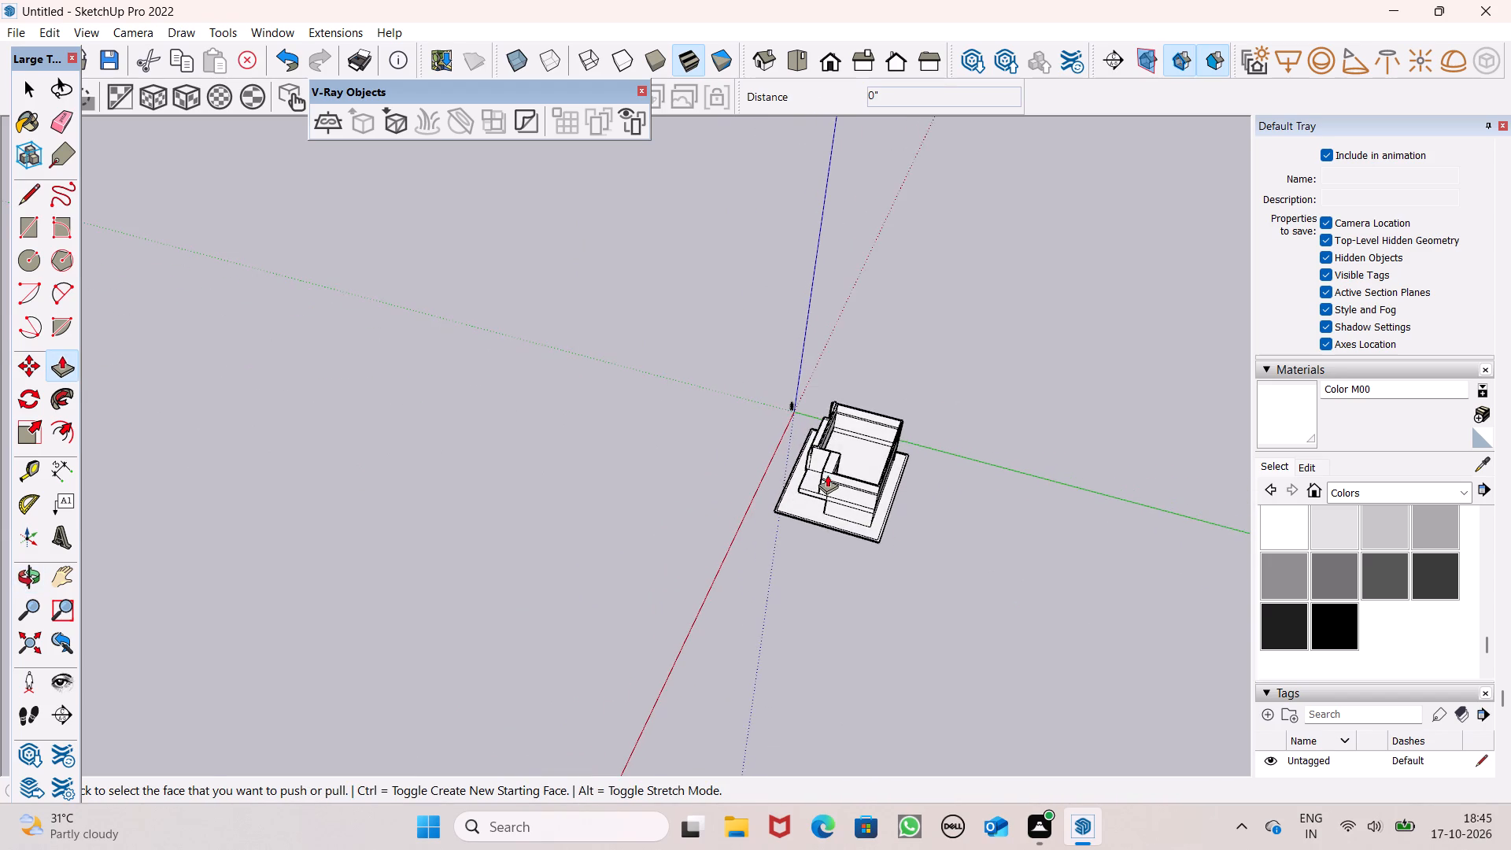
scroll(827, 475, "down", 5)
scroll(732, 368, "up", 5)
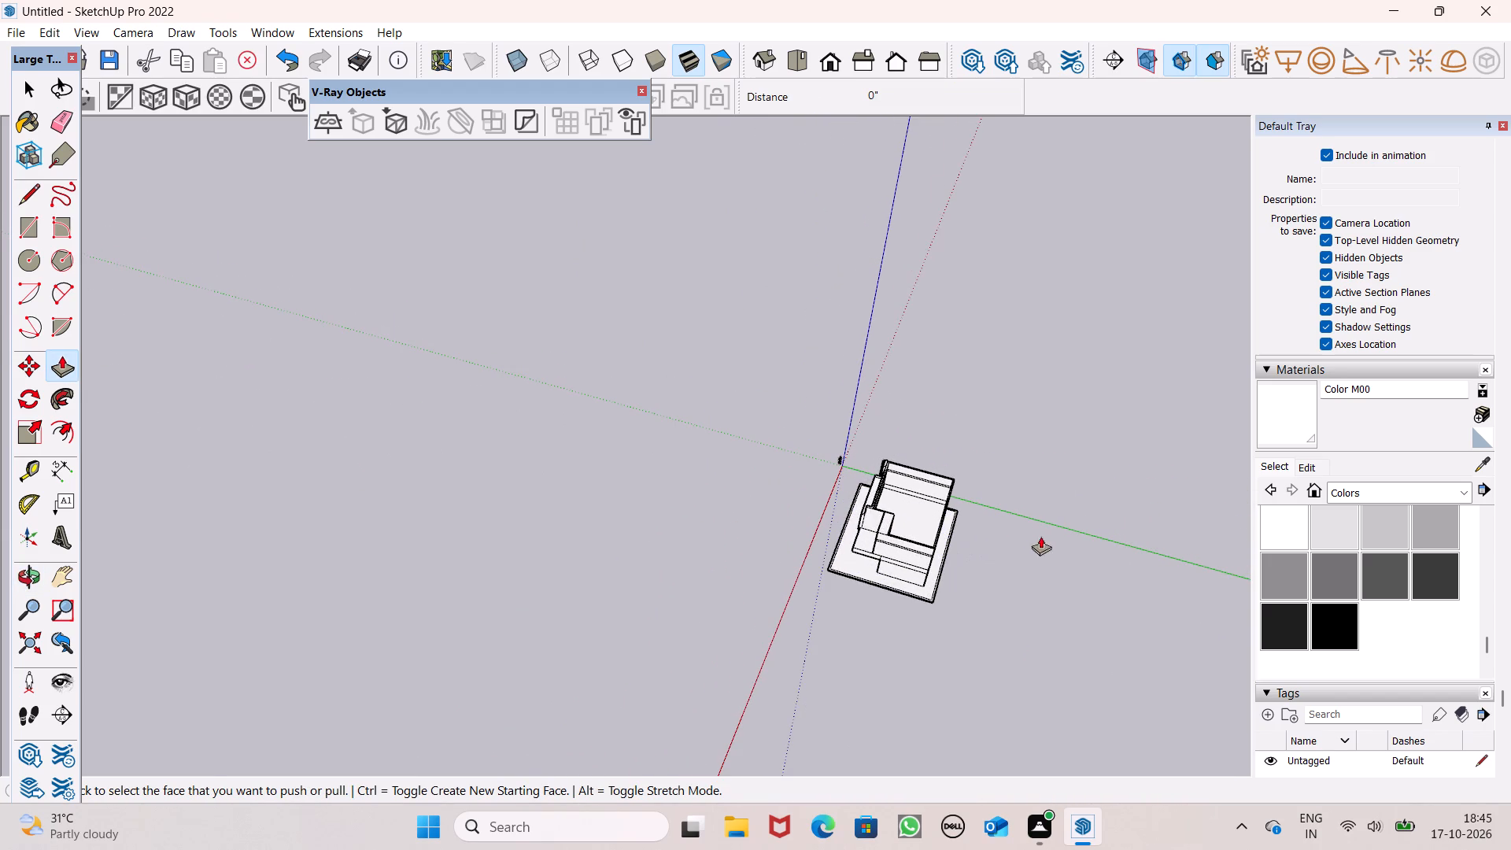
scroll(1037, 540, "up", 8)
scroll(844, 578, "up", 1)
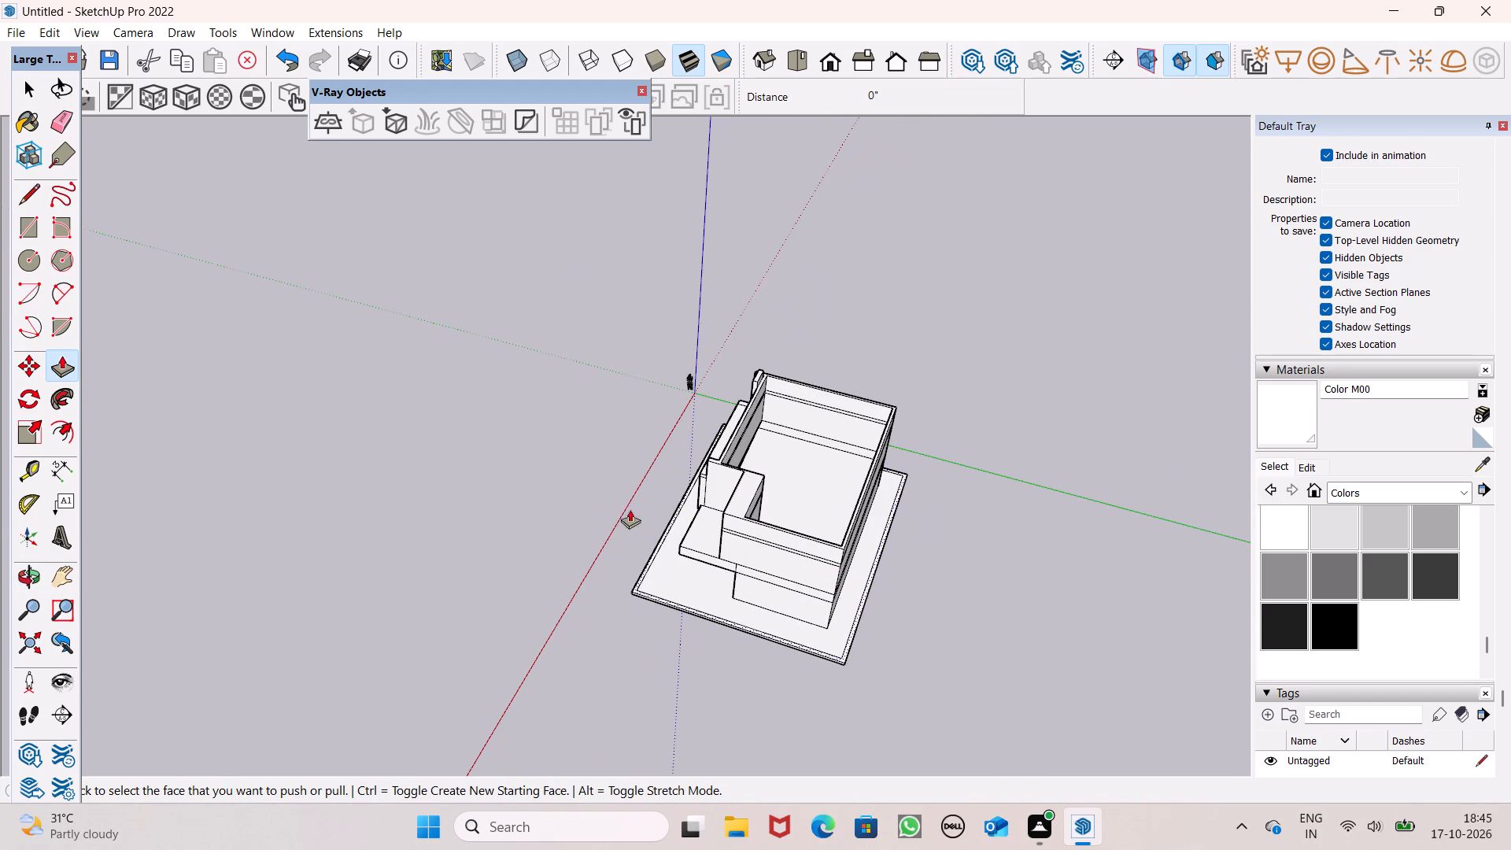
scroll(598, 500, "up", 1)
scroll(641, 452, "up", 1)
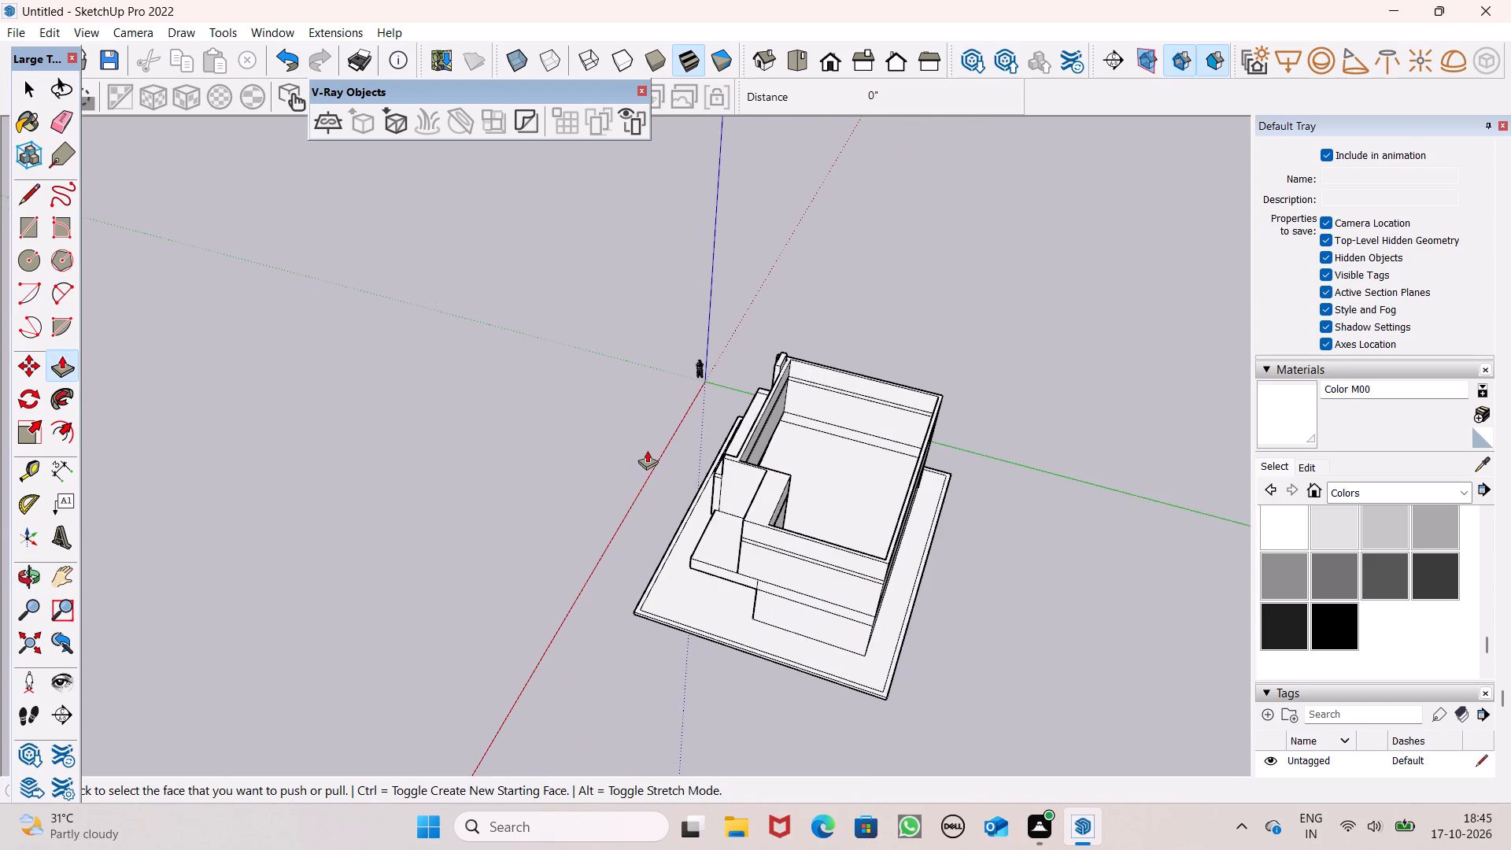
scroll(748, 531, "up", 6)
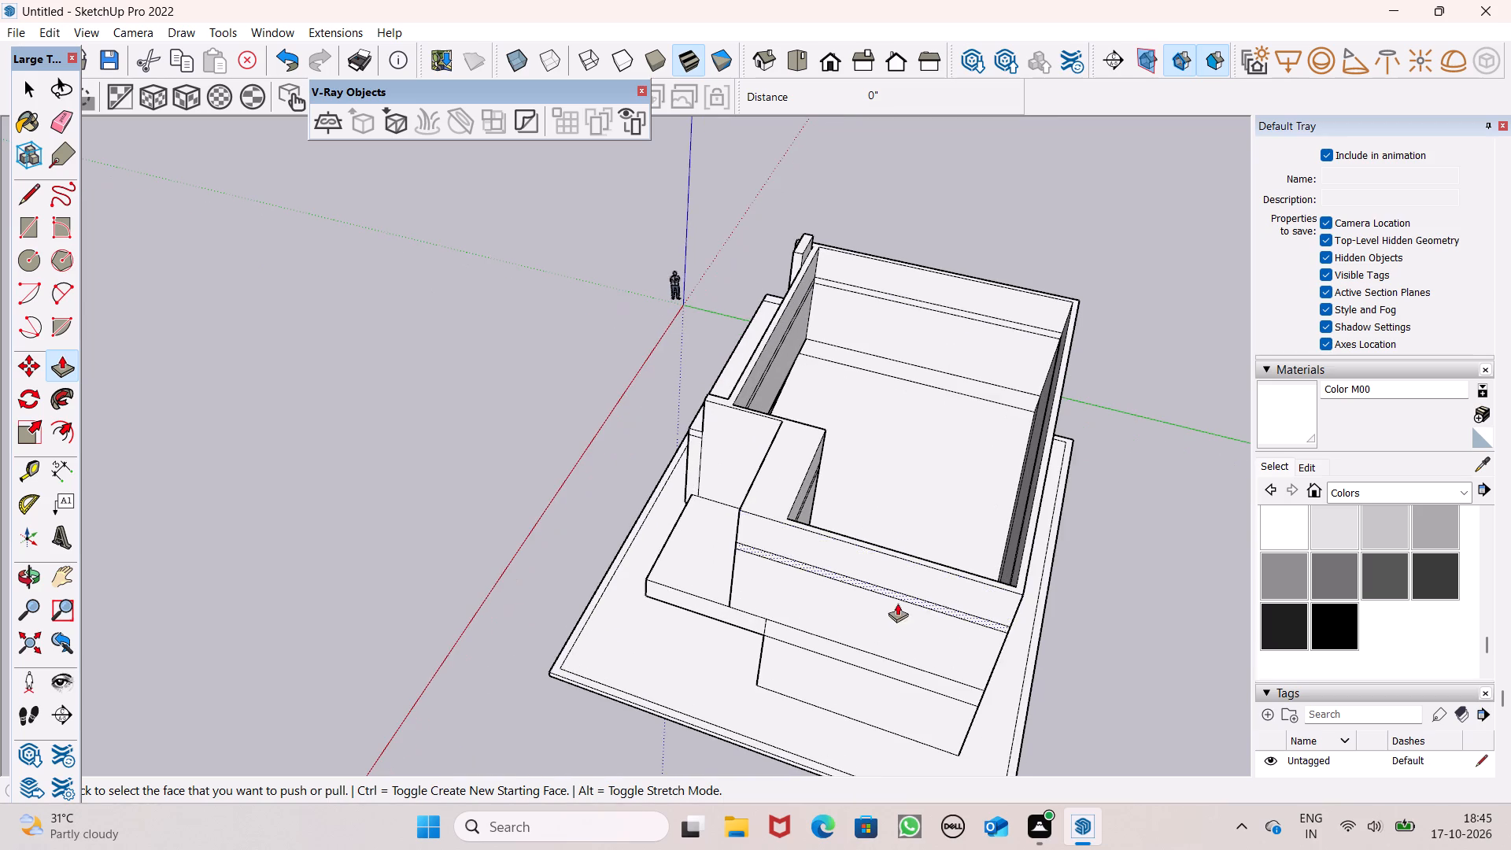
scroll(918, 609, "down", 5)
middle_click_drag(905, 640, 931, 707)
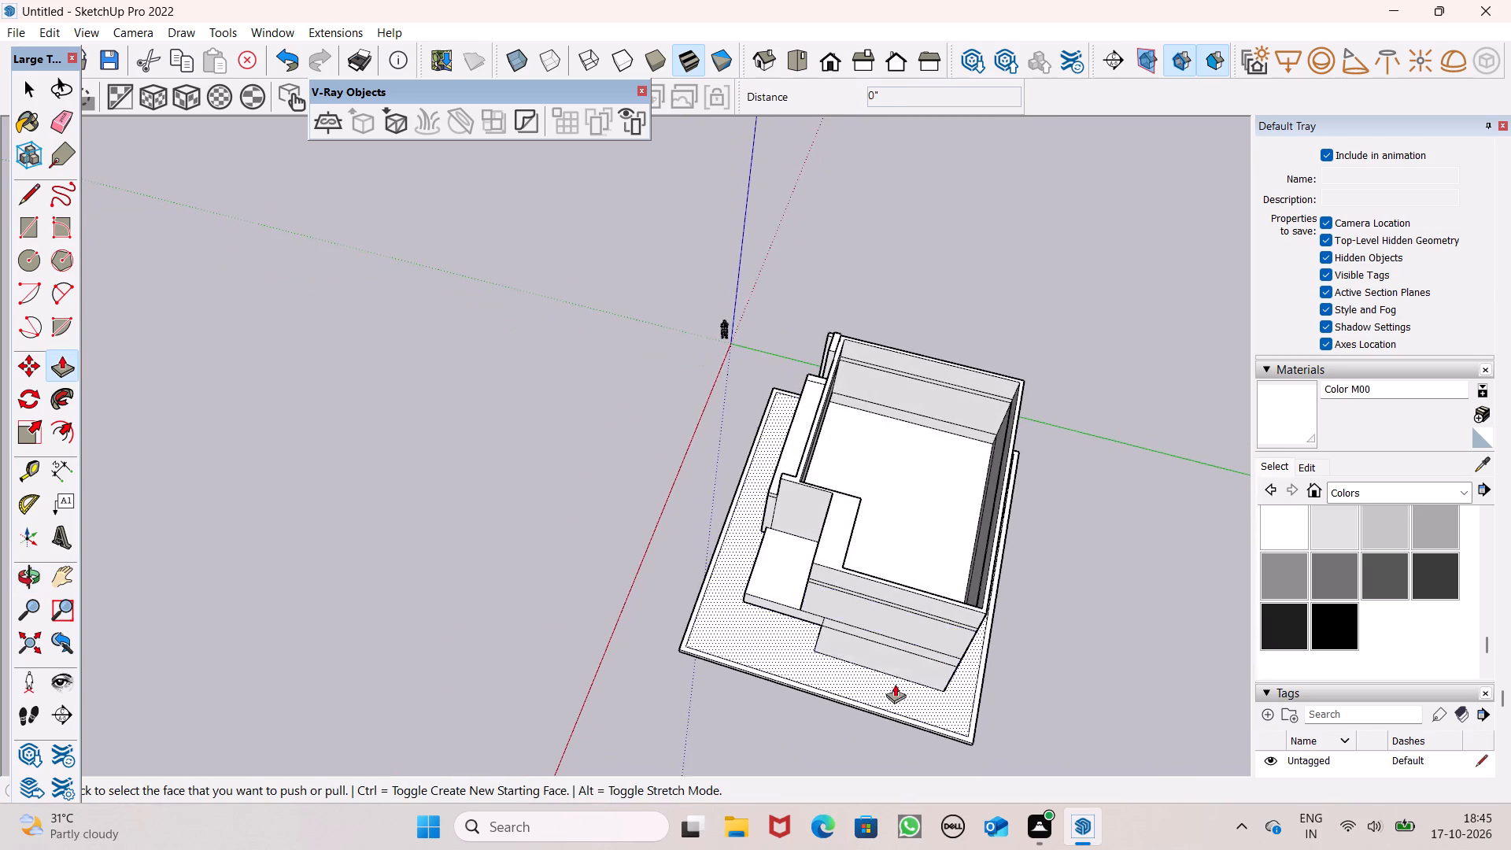
scroll(881, 641, "up", 5)
middle_click_drag(919, 581, 1079, 407)
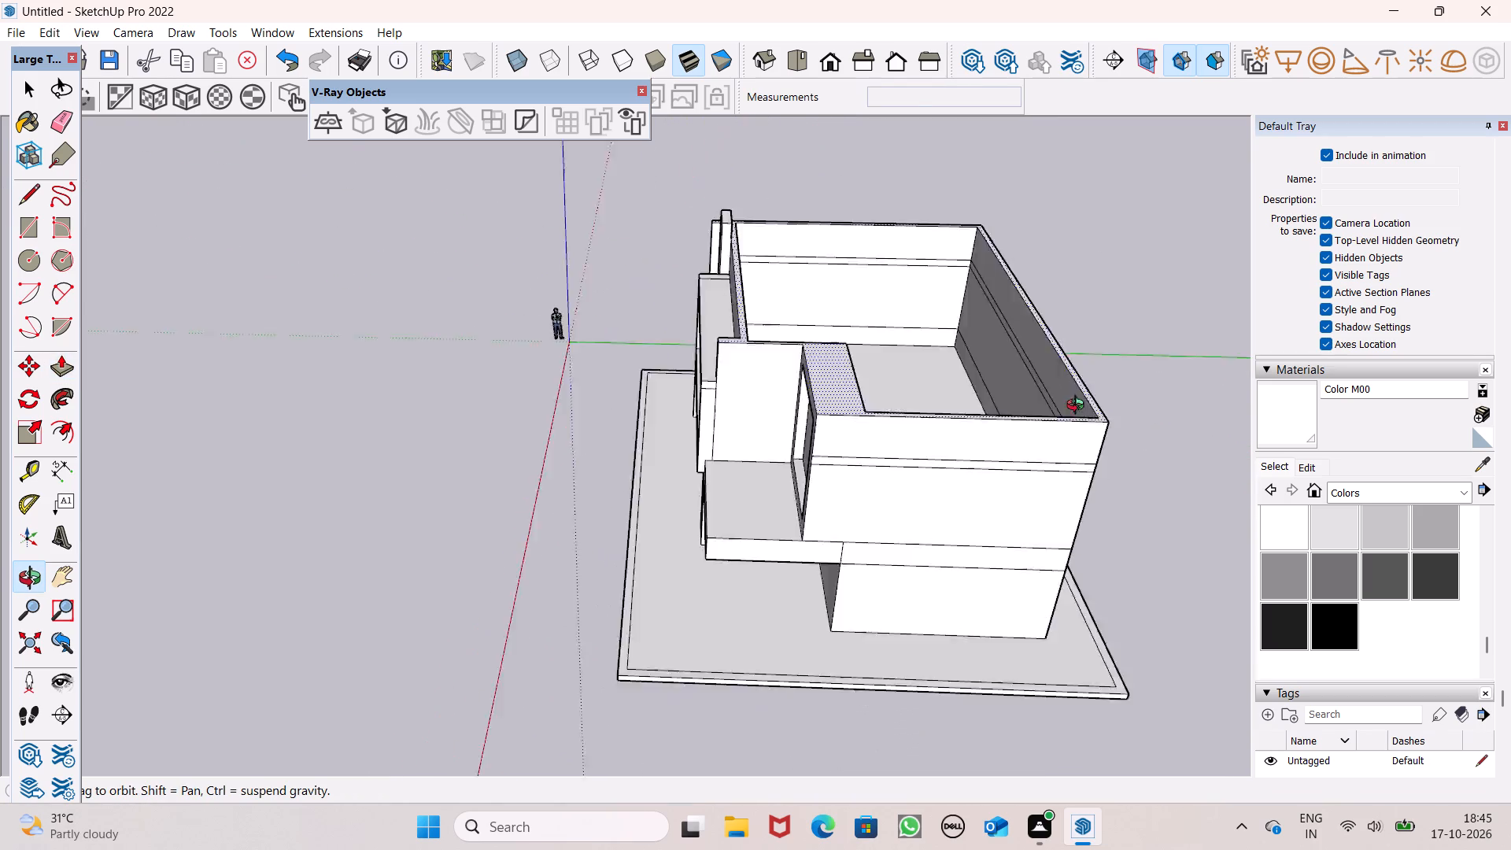
middle_click_drag(1079, 407, 1258, 341)
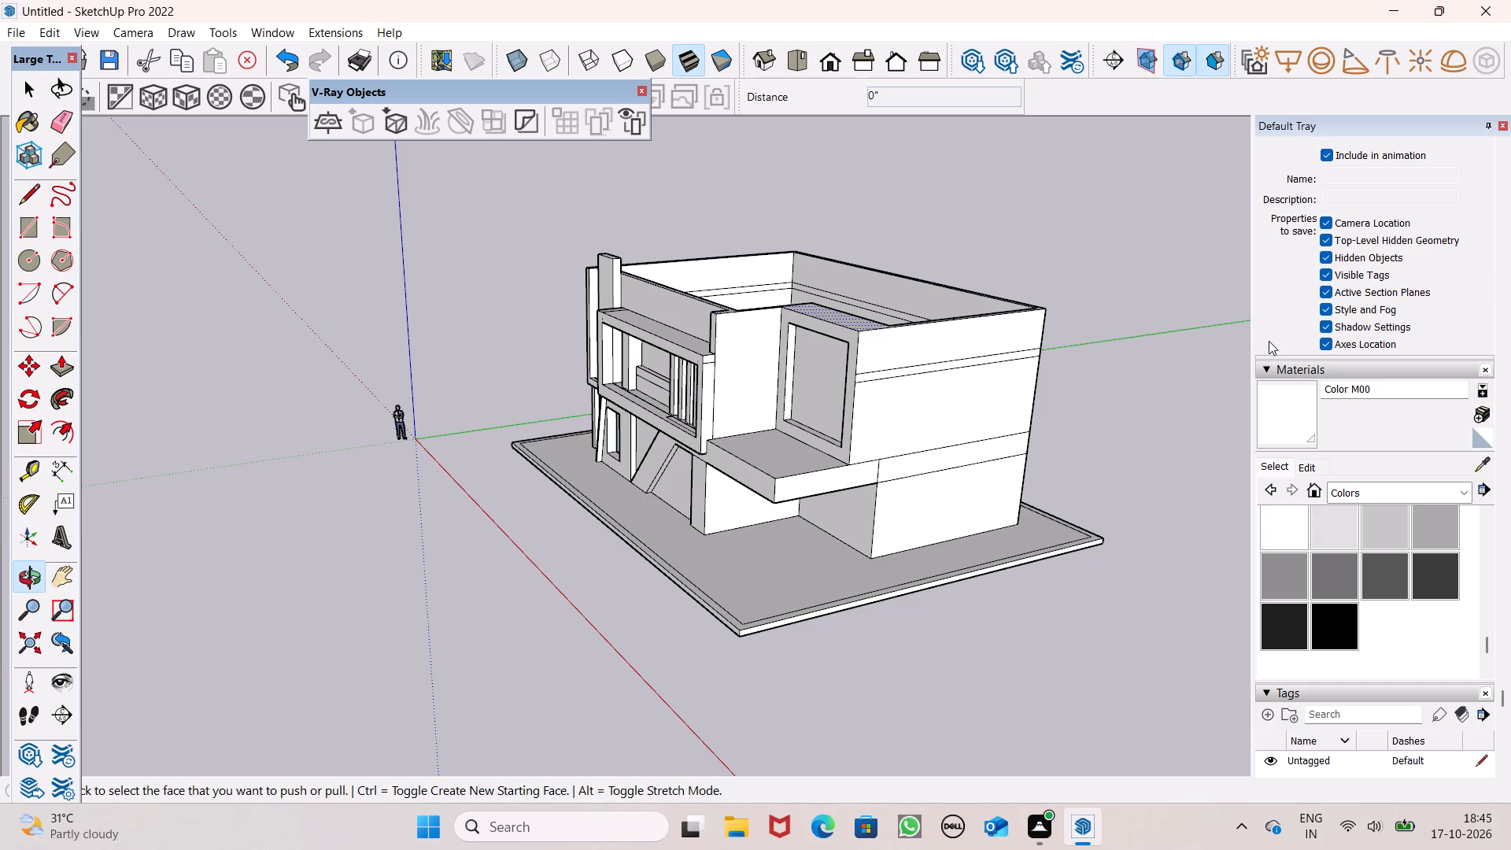
middle_click_drag(1192, 493, 1155, 533)
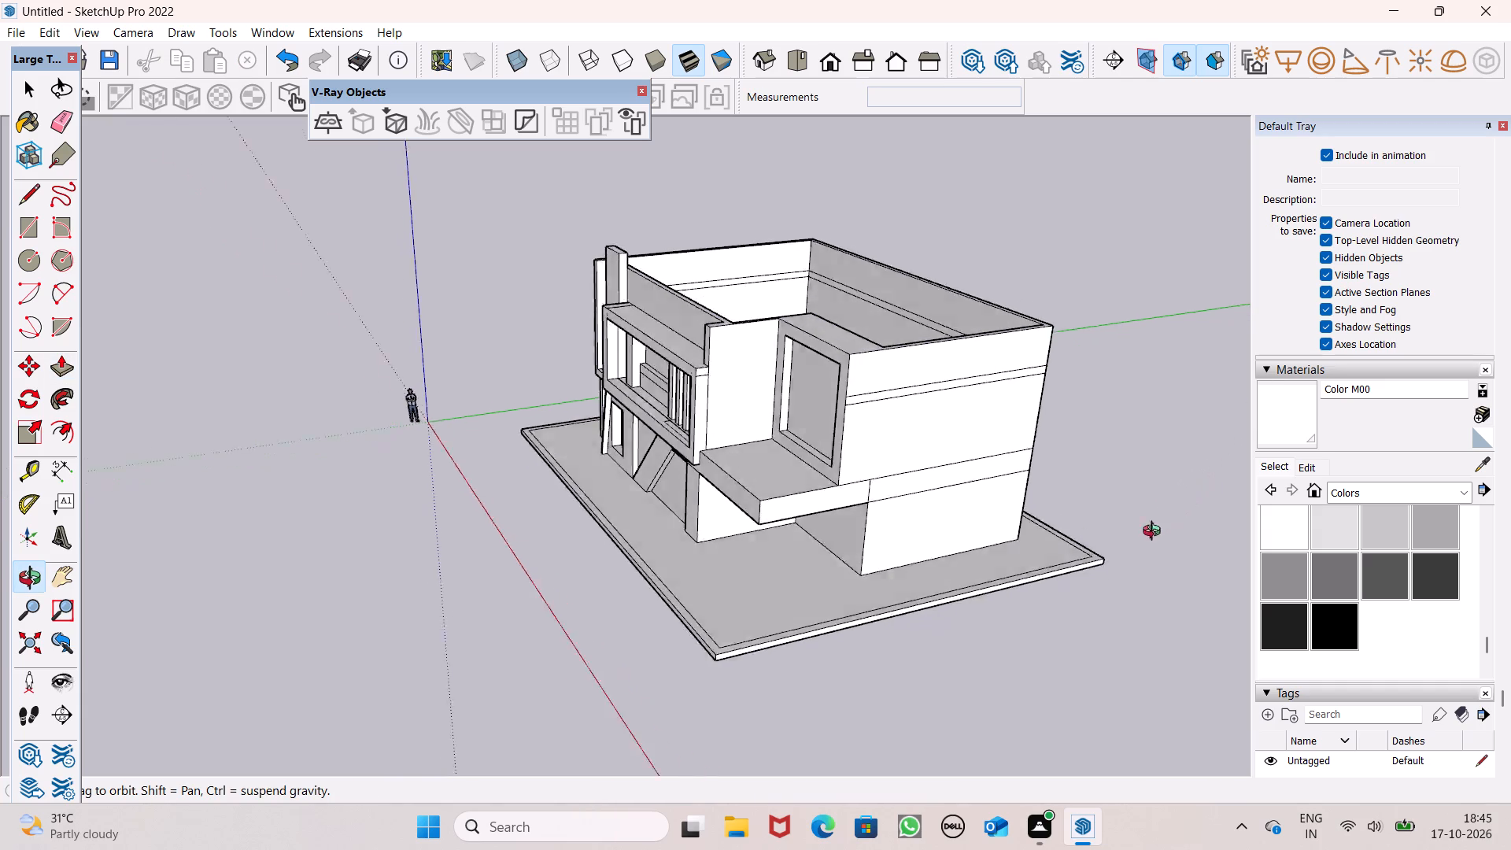
Push/Pull the upper-storey floor face inside the walls up by 4".
middle_click_drag(1155, 533, 777, 695)
scroll(650, 418, "up", 6)
middle_click_drag(873, 472, 852, 500)
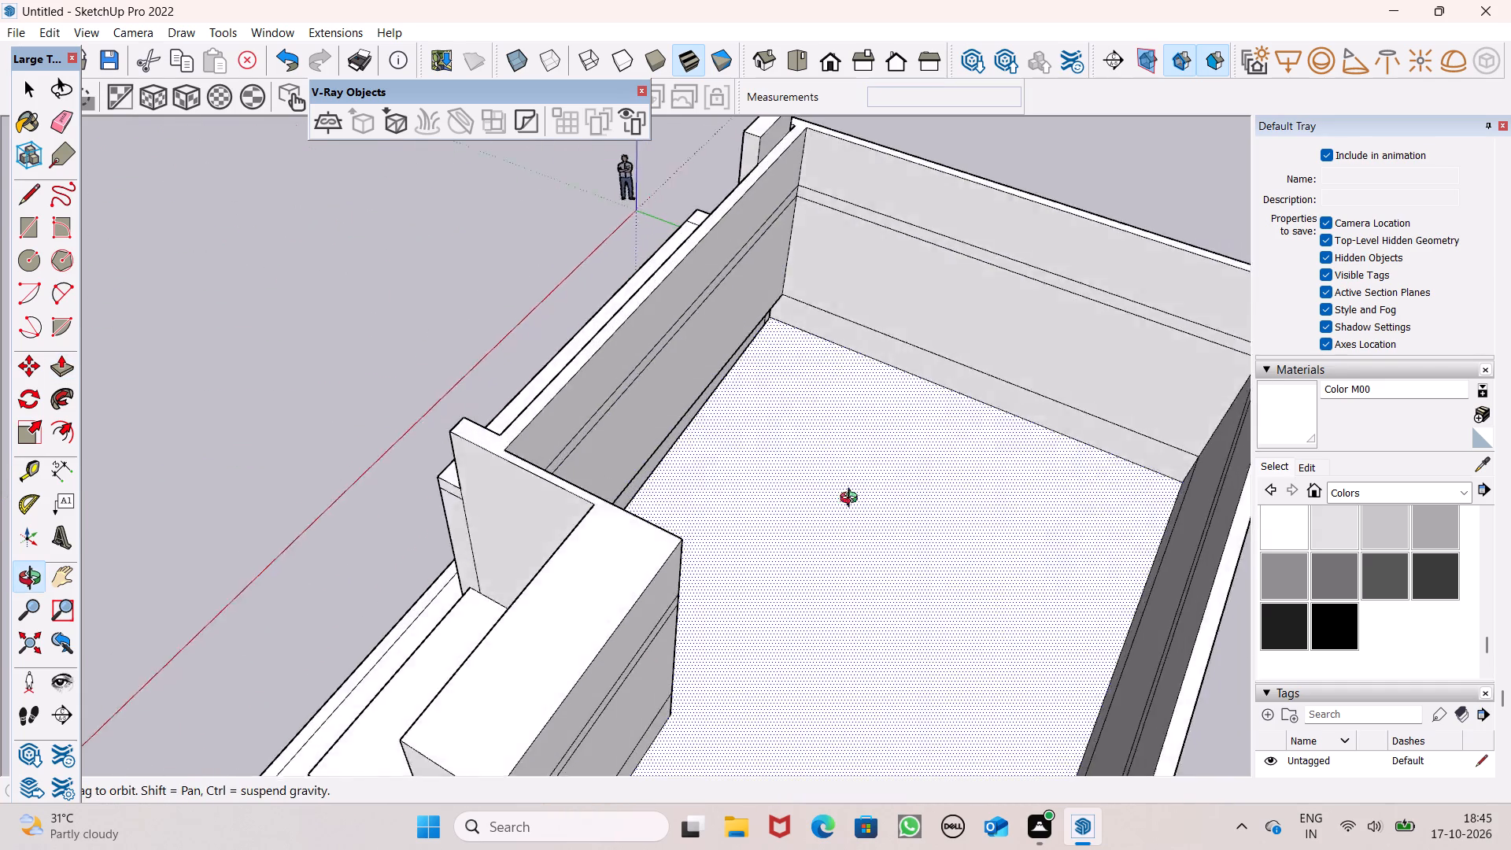
middle_click_drag(852, 500, 499, 463)
left_click_drag(596, 559, 594, 559)
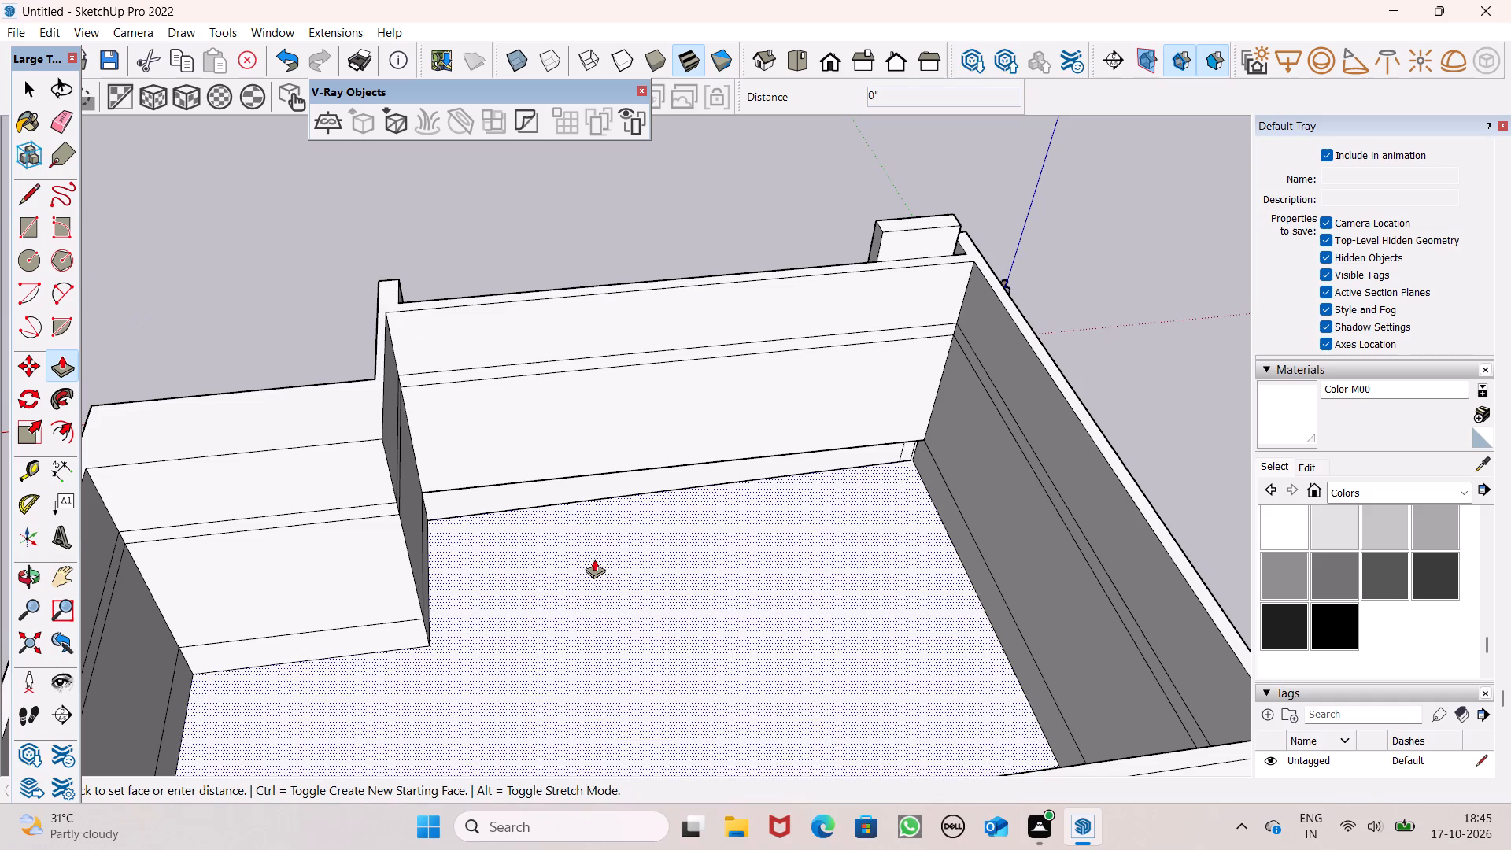
left_click_drag(594, 559, 594, 545)
key("4")
key("shift+quotedbl")
key("Return")
Draw a short line on the upper band line of the inner front wall, closing a roof-level face between the walls.
left_click(12, 198)
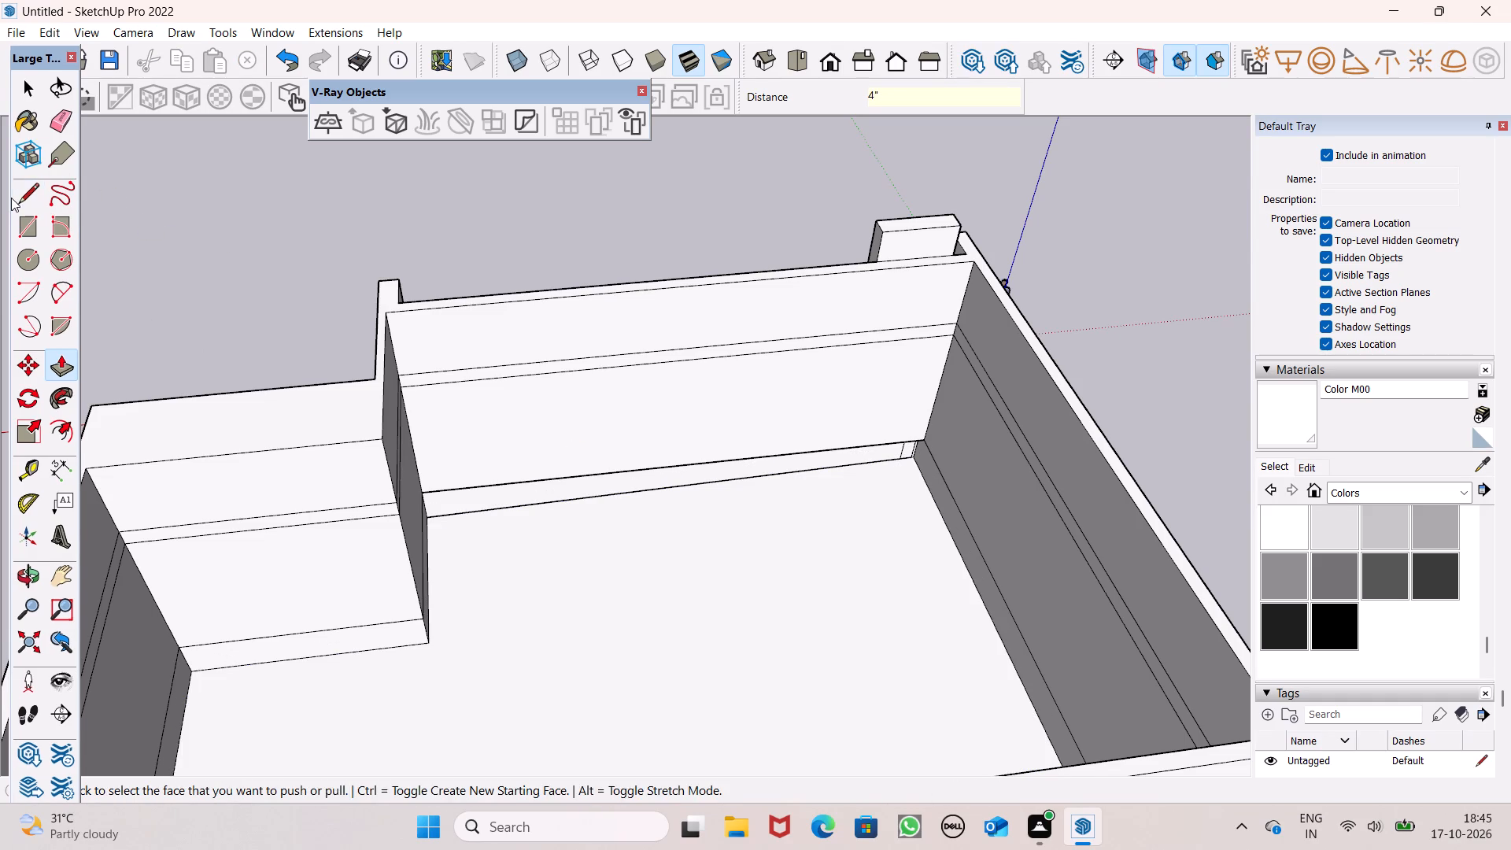
left_click(11, 208)
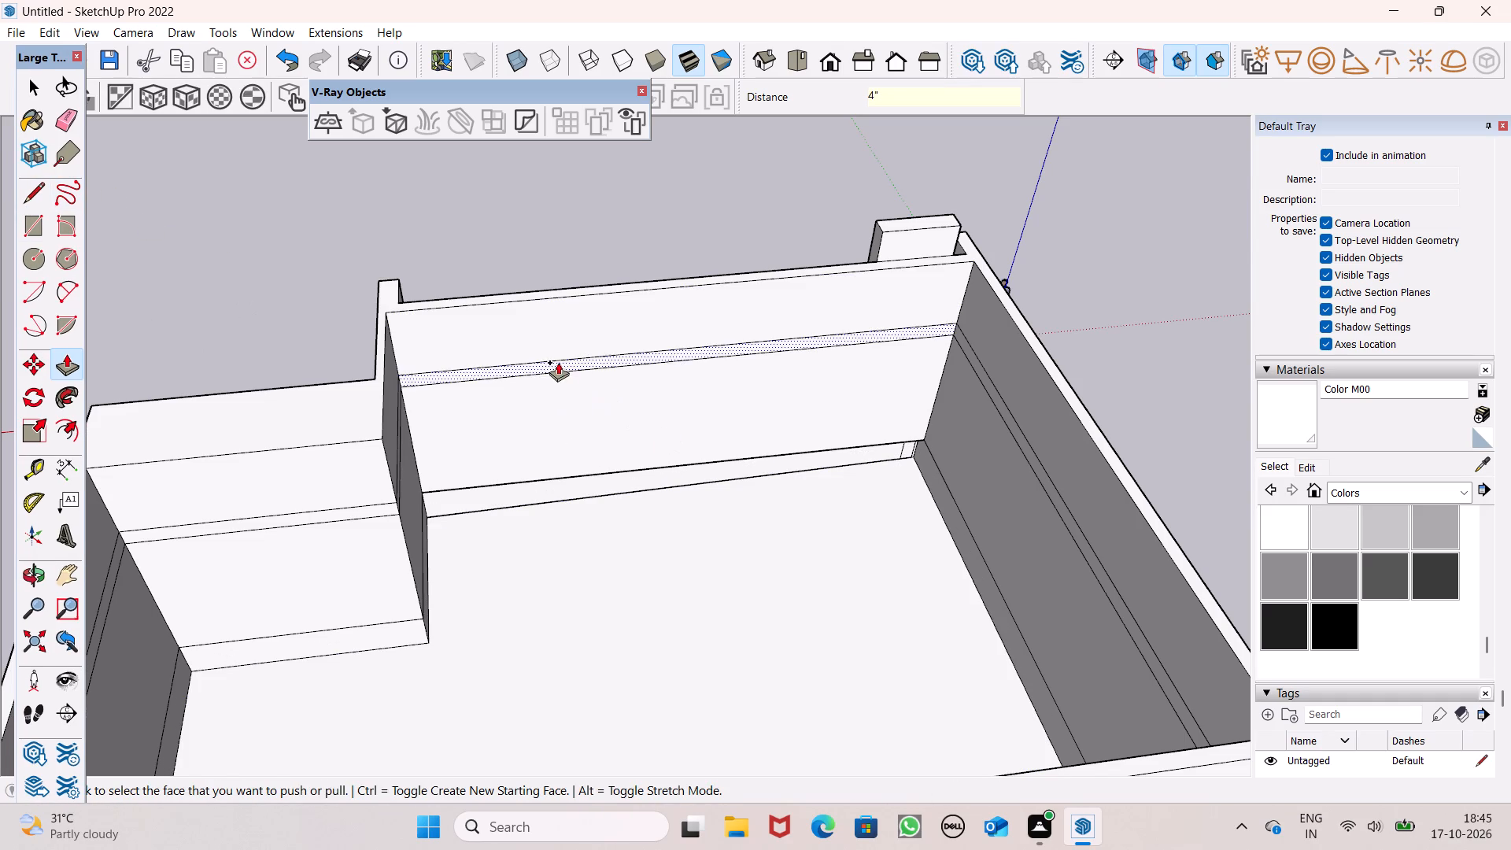
left_click(28, 189)
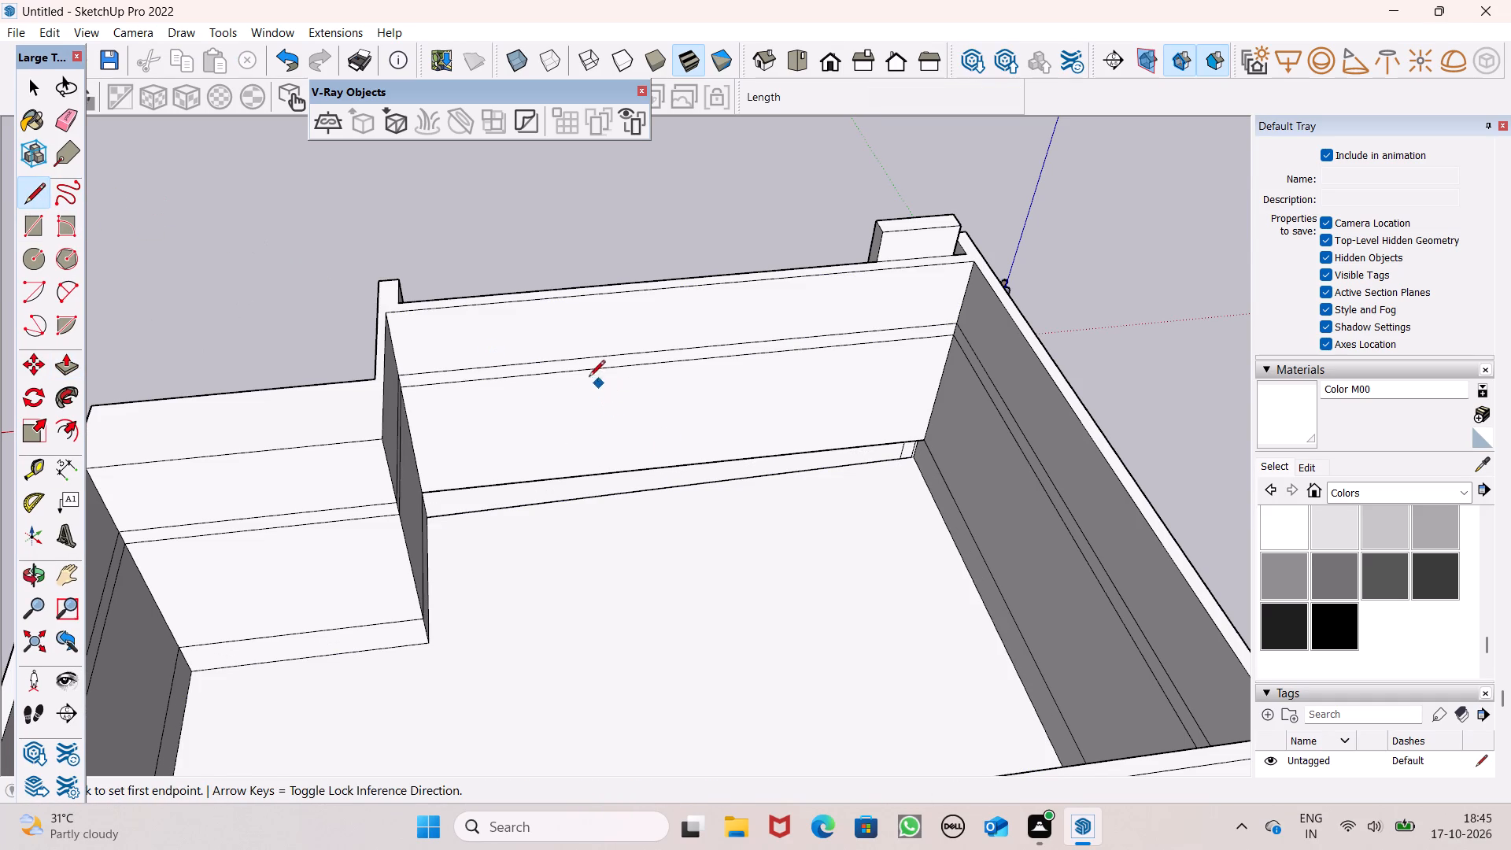
left_click(578, 357)
left_click(611, 357)
key("space")
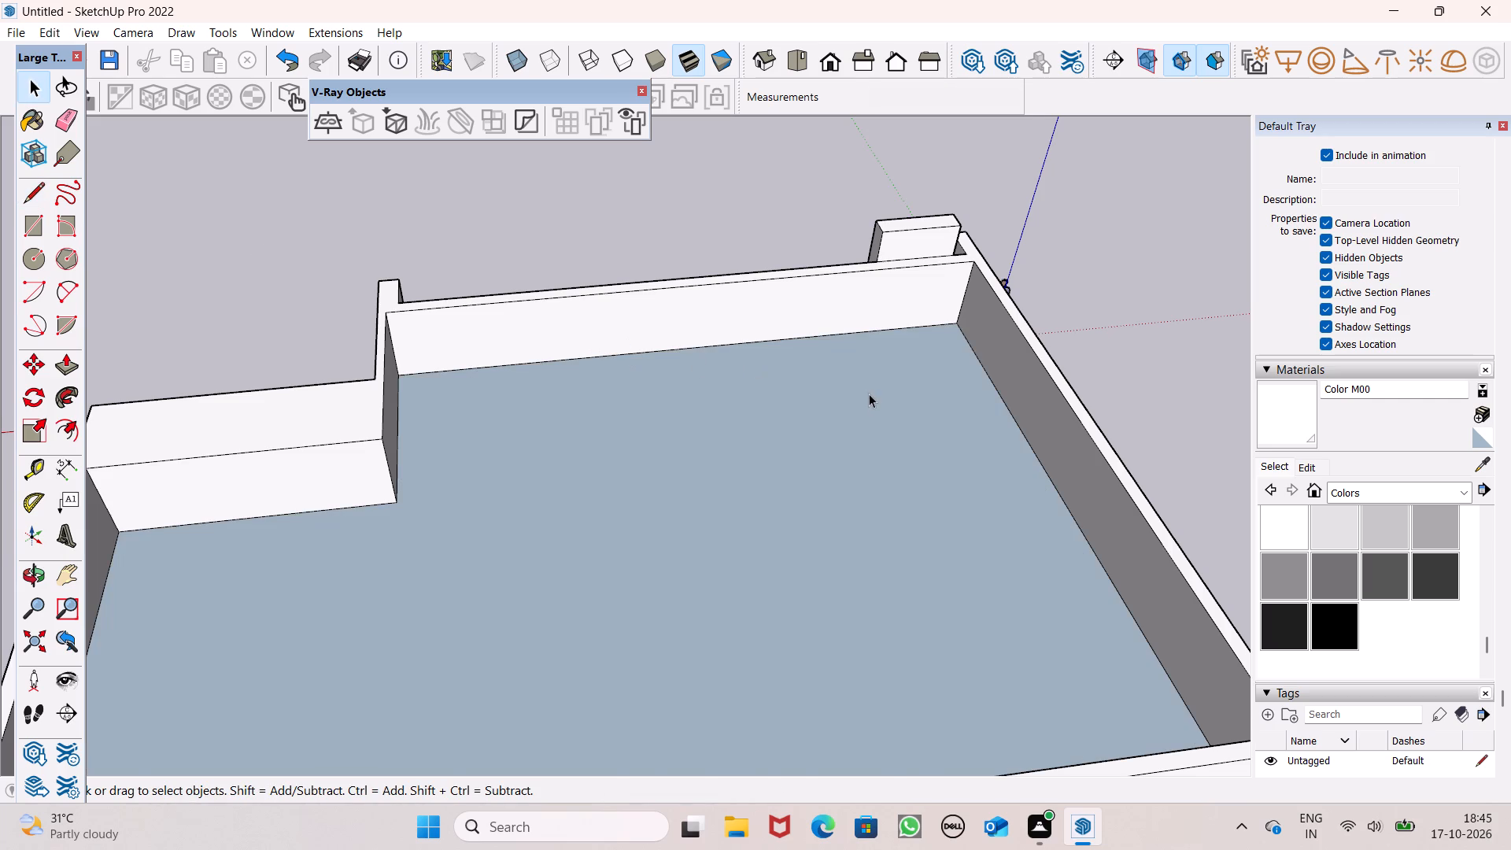
Push/Pull the new roof-level face by 4" to give the roof slab its thickness.
scroll(869, 394, "down", 1)
left_click(66, 364)
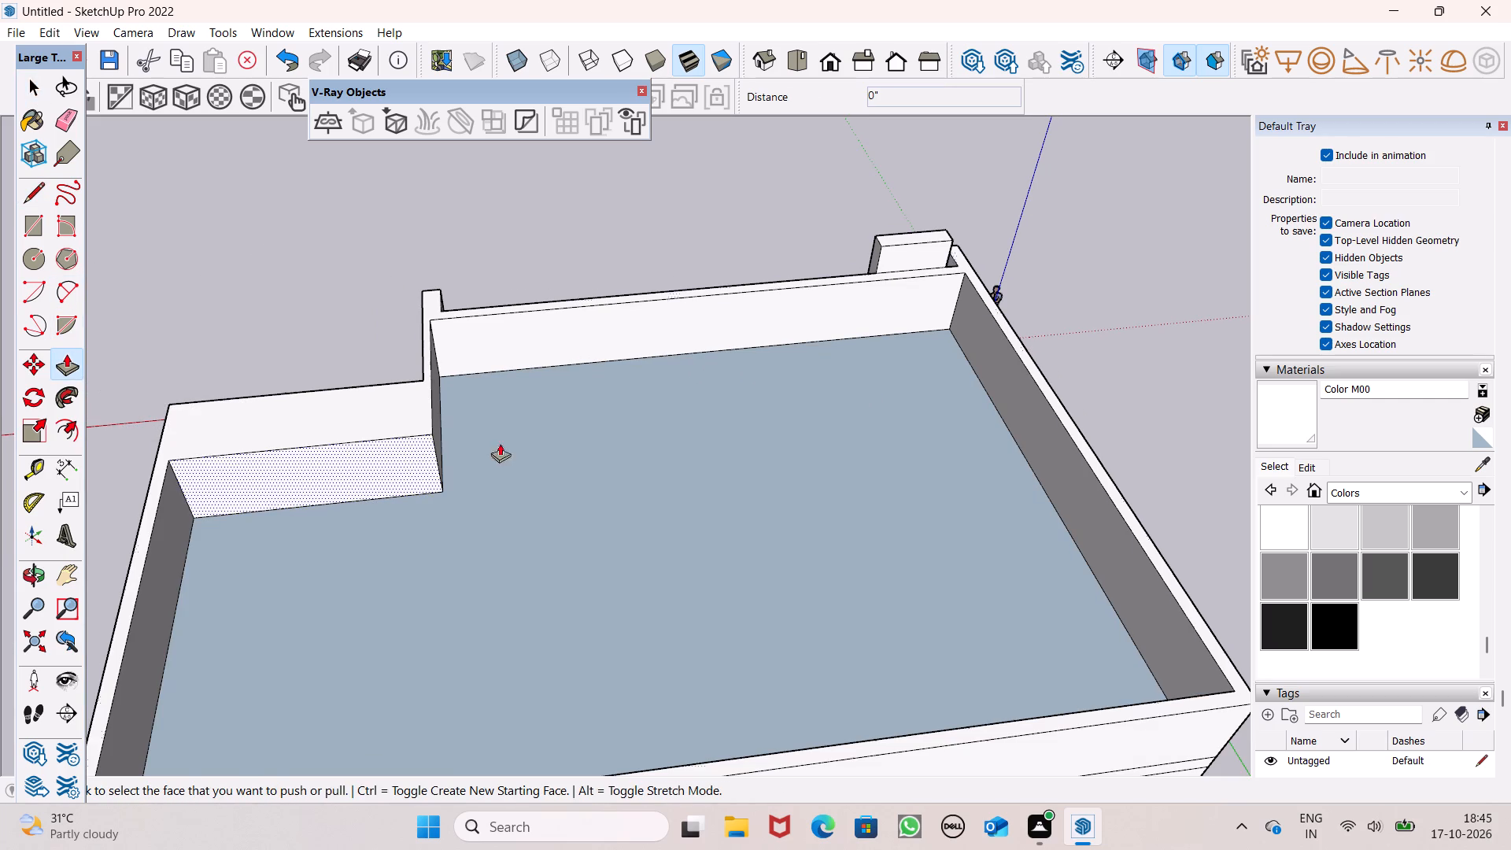
left_click_drag(710, 489, 706, 501)
type("4\"")
left_click_drag(706, 501, 707, 501)
key("Return")
scroll(730, 461, "down", 5)
middle_click_drag(709, 515, 1165, 302)
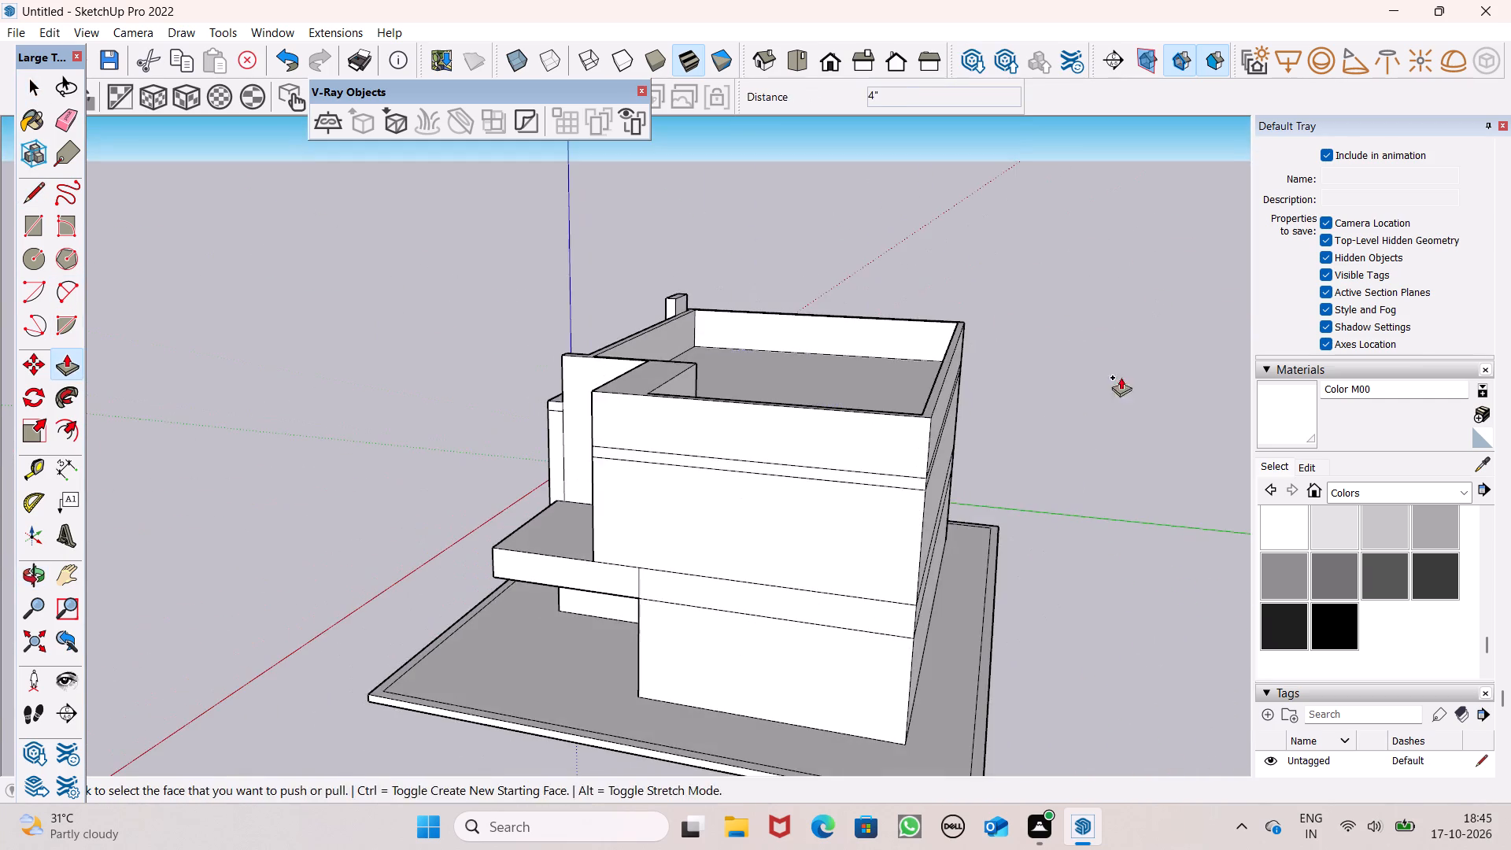
key("space")
Draw a 4' by 7' door rectangle standing on the base of the recessed ground-floor wall under the projecting slab.
middle_click_drag(896, 486, 1231, 364)
scroll(1231, 364, "up", 1)
middle_click_drag(842, 601, 1180, 612)
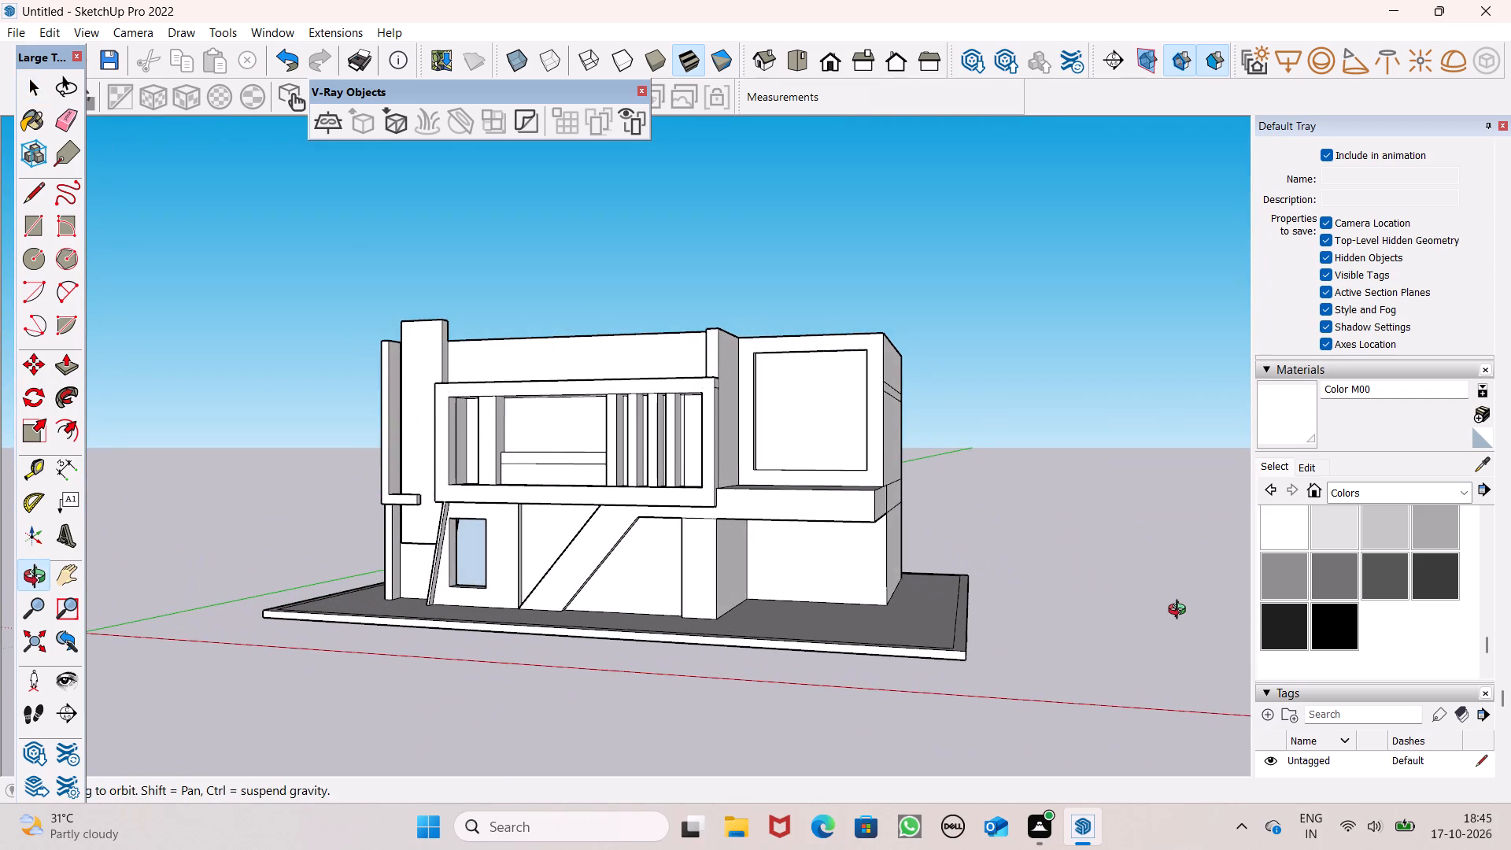
middle_click_drag(1180, 612, 1180, 613)
scroll(1031, 569, "up", 4)
middle_click_drag(824, 574, 910, 535)
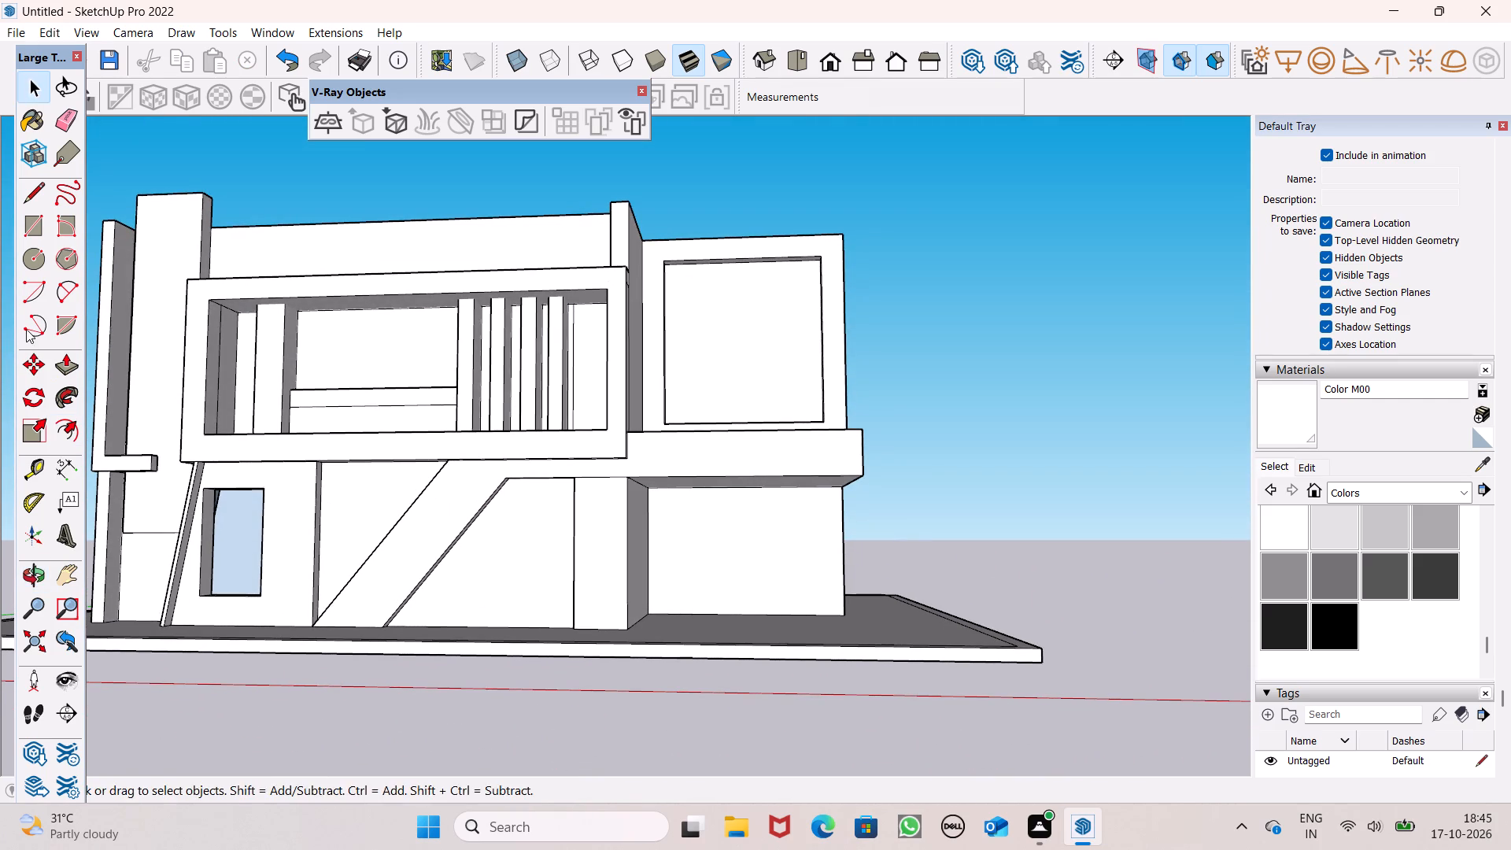
left_click(38, 216)
scroll(663, 567, "up", 5)
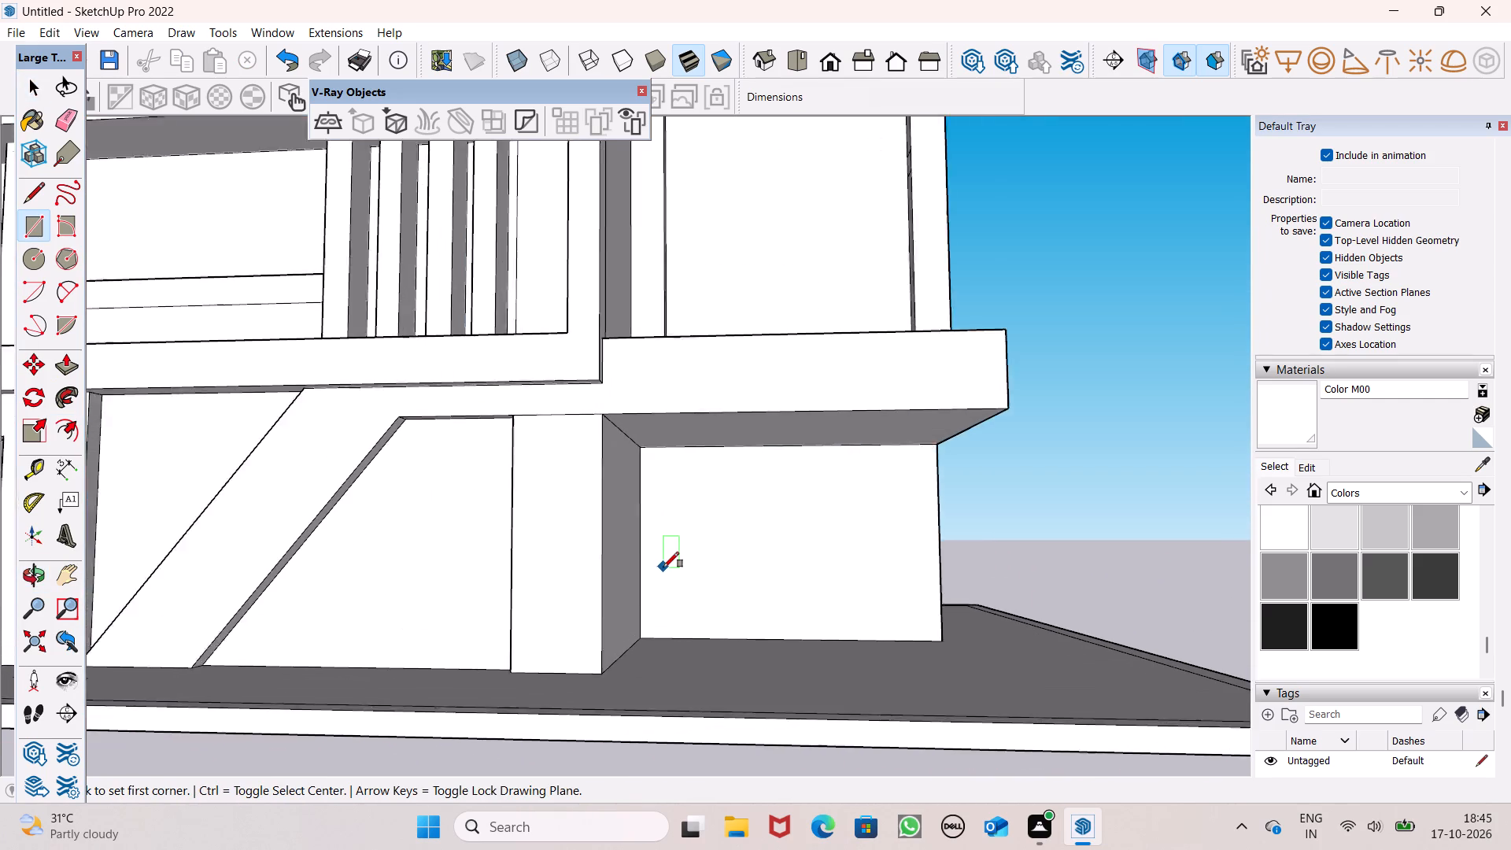
middle_click_drag(770, 643, 753, 670)
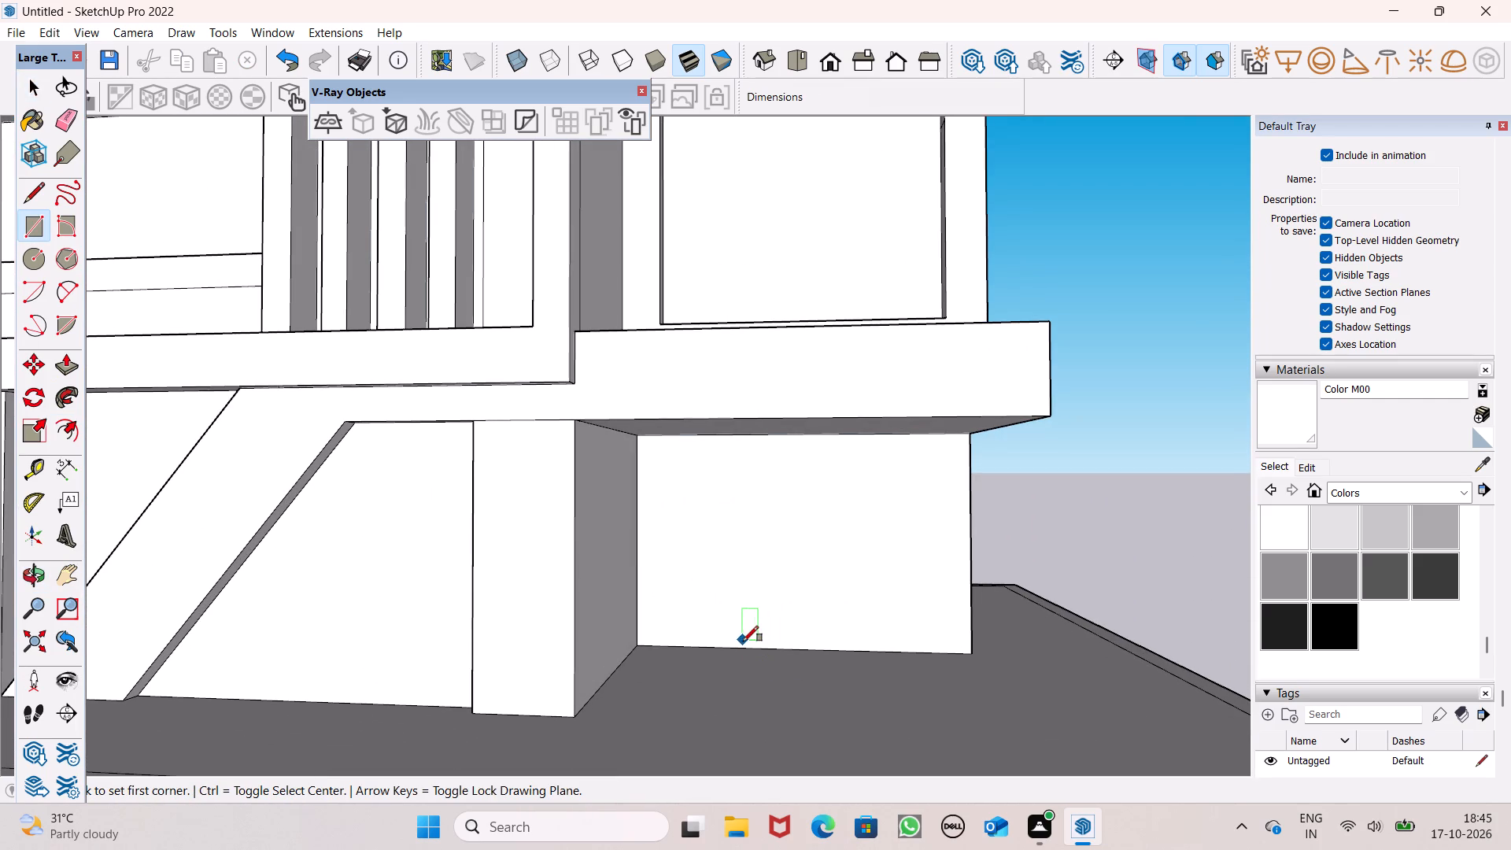
middle_click_drag(749, 645, 781, 628)
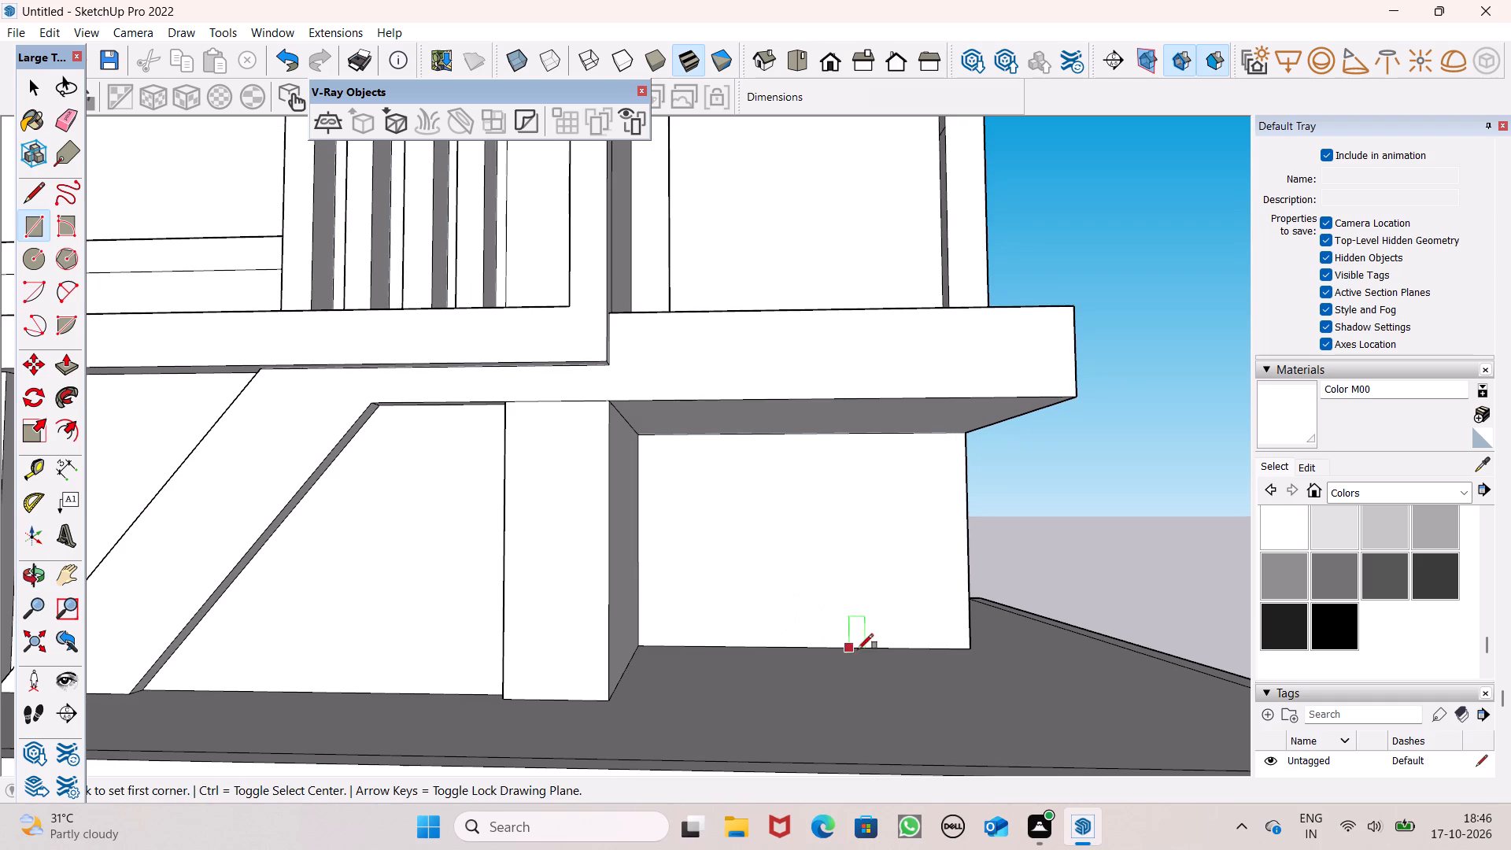
scroll(889, 634, "down", 1)
middle_click_drag(977, 654, 940, 674)
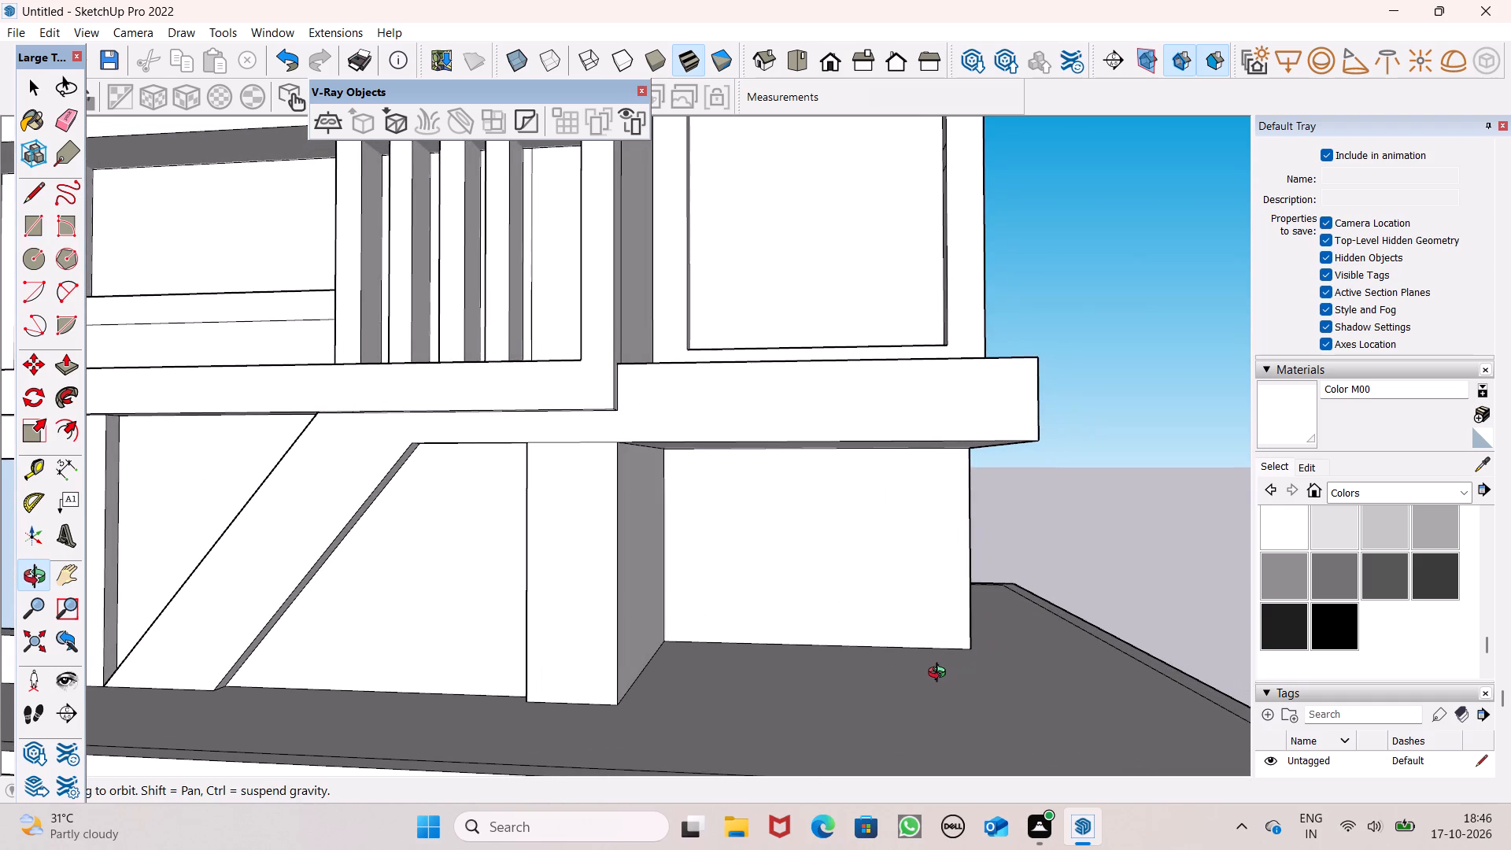
middle_click_drag(940, 674, 940, 675)
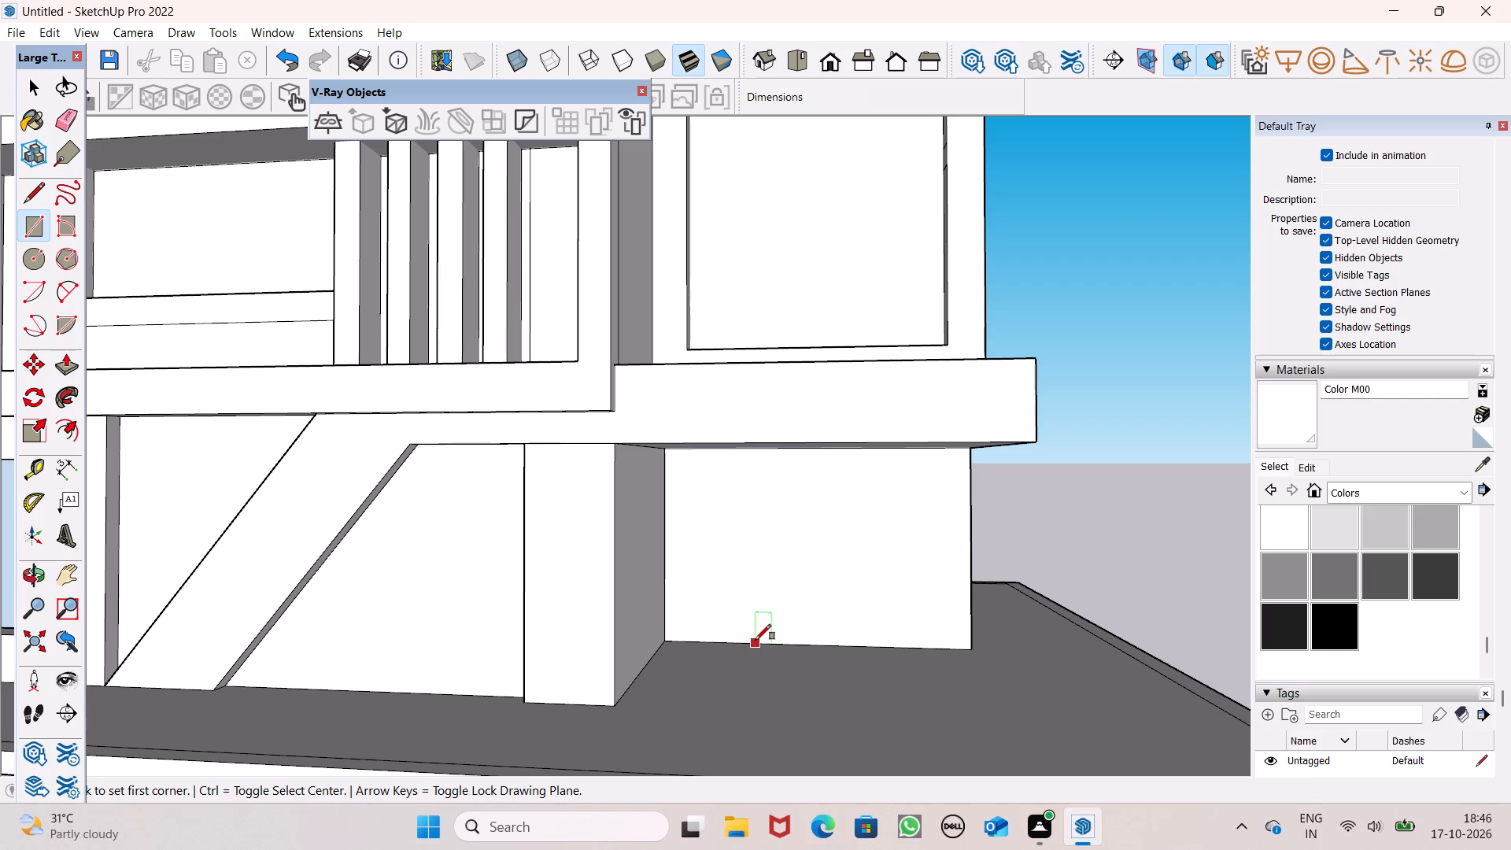
left_click(755, 640)
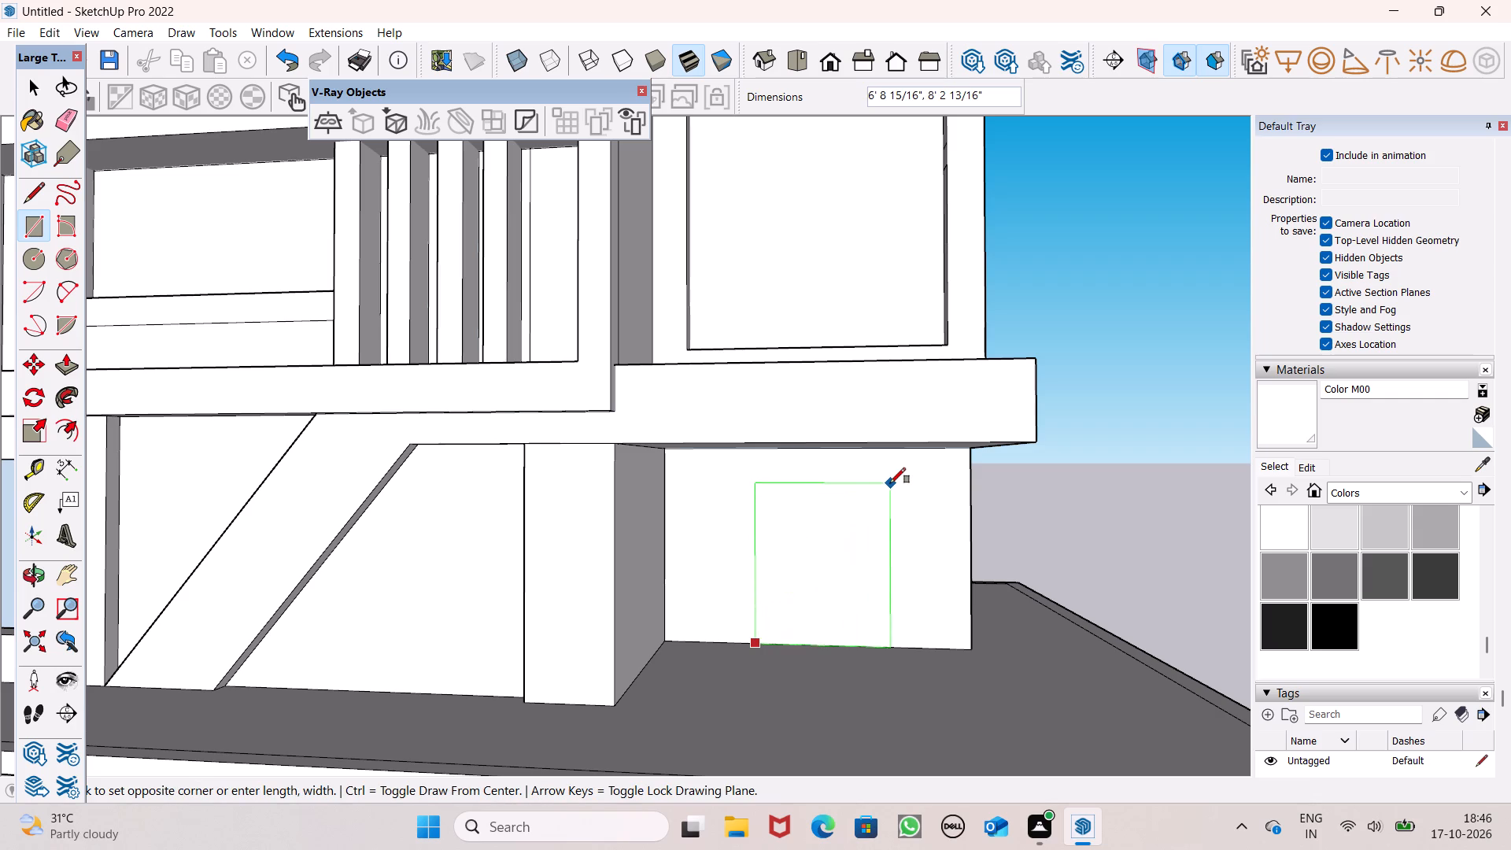
type("4',7'")
key("Return")
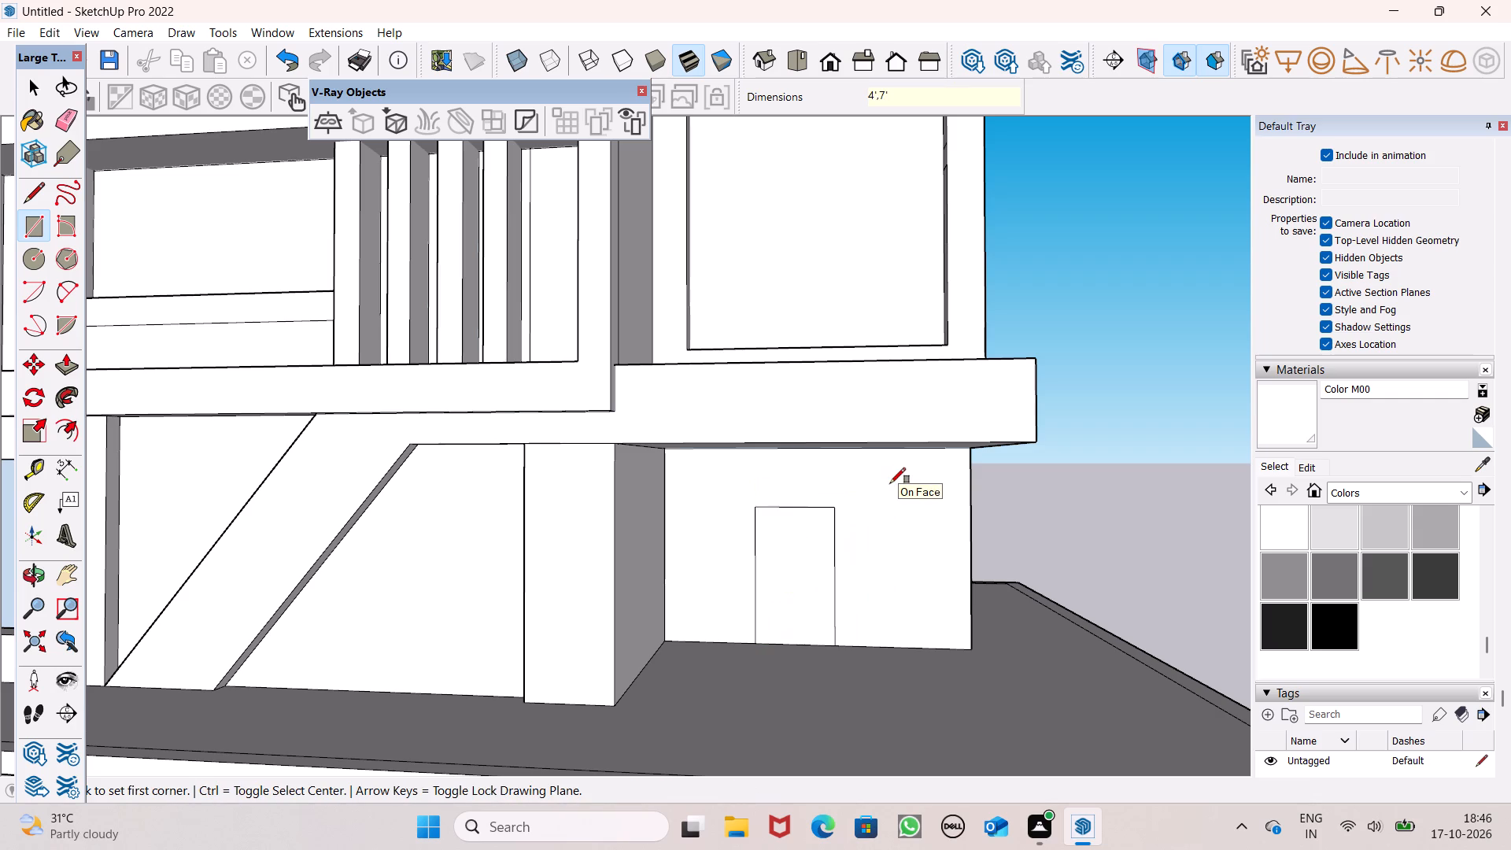
key("space")
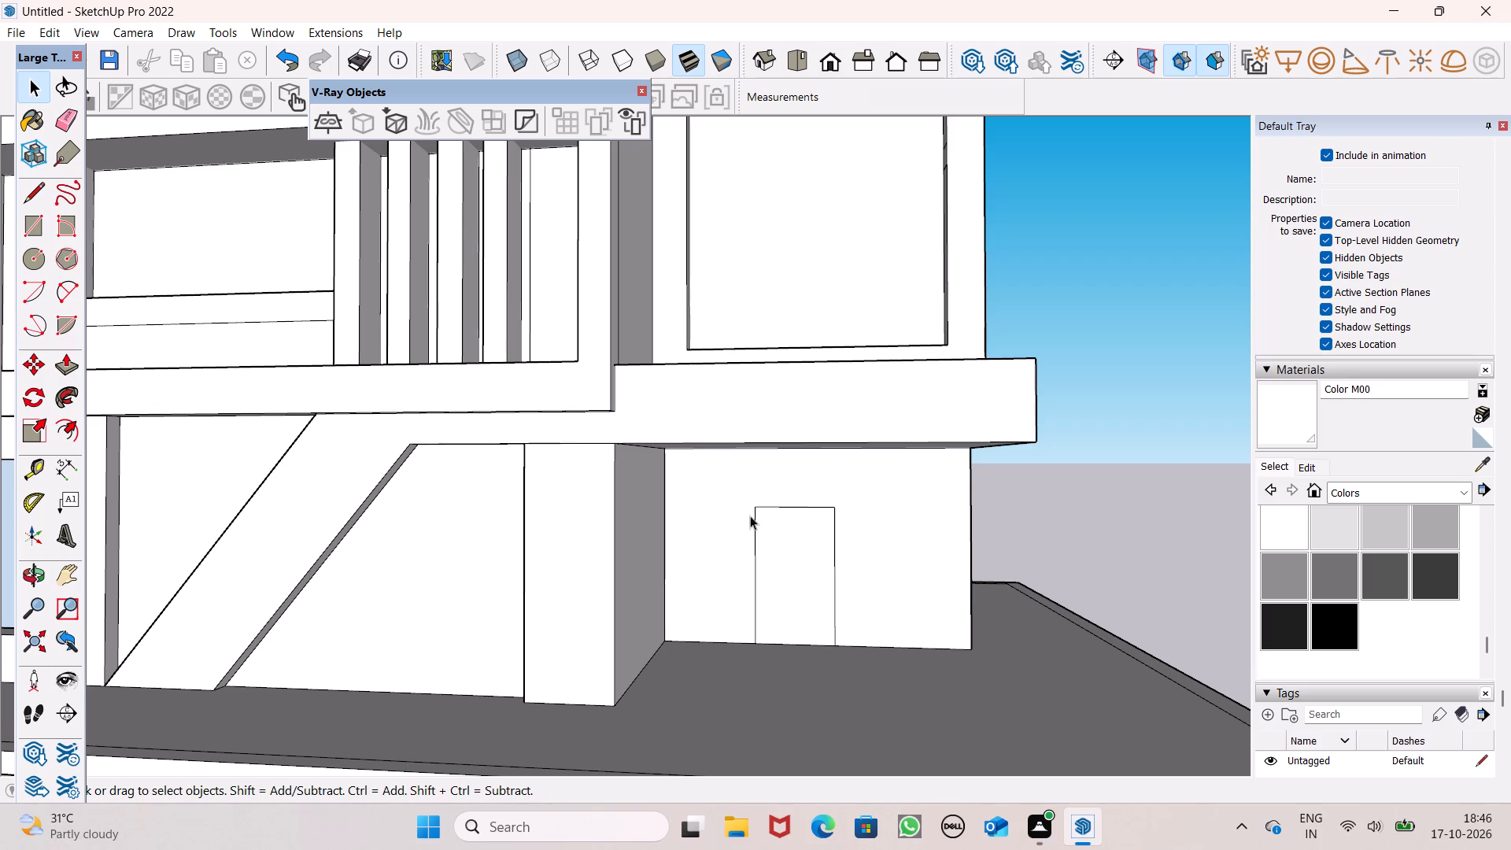
Push the door rectangle 6" into the recessed ground-floor wall to cut the doorway opening.
scroll(966, 447, "down", 2)
middle_click_drag(1003, 520, 1003, 513)
scroll(929, 539, "up", 2)
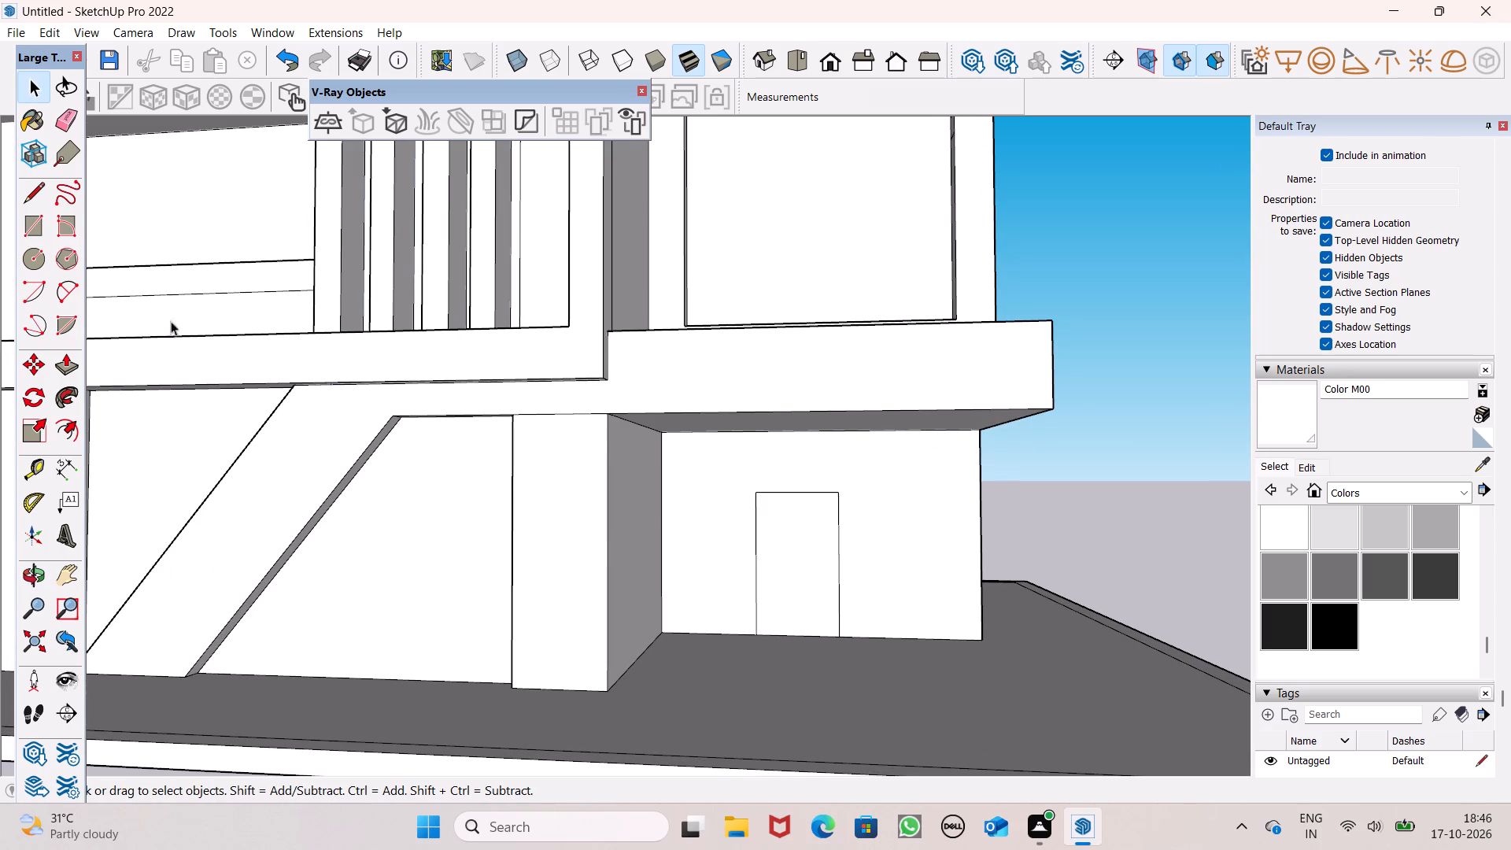
left_click(61, 368)
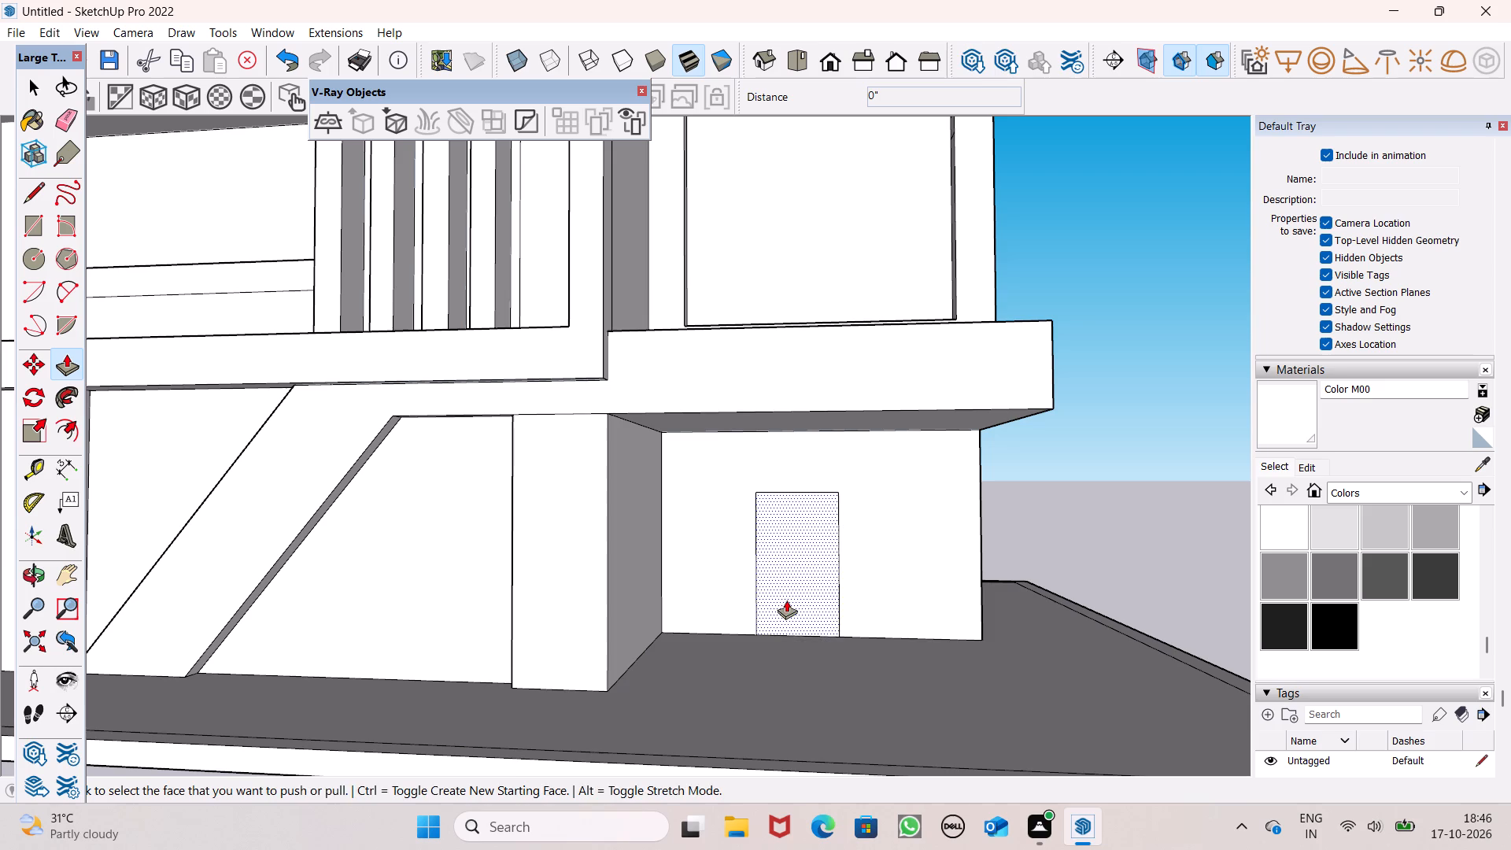
left_click_drag(786, 600, 811, 571)
scroll(932, 592, "down", 4)
middle_click_drag(924, 640, 893, 738)
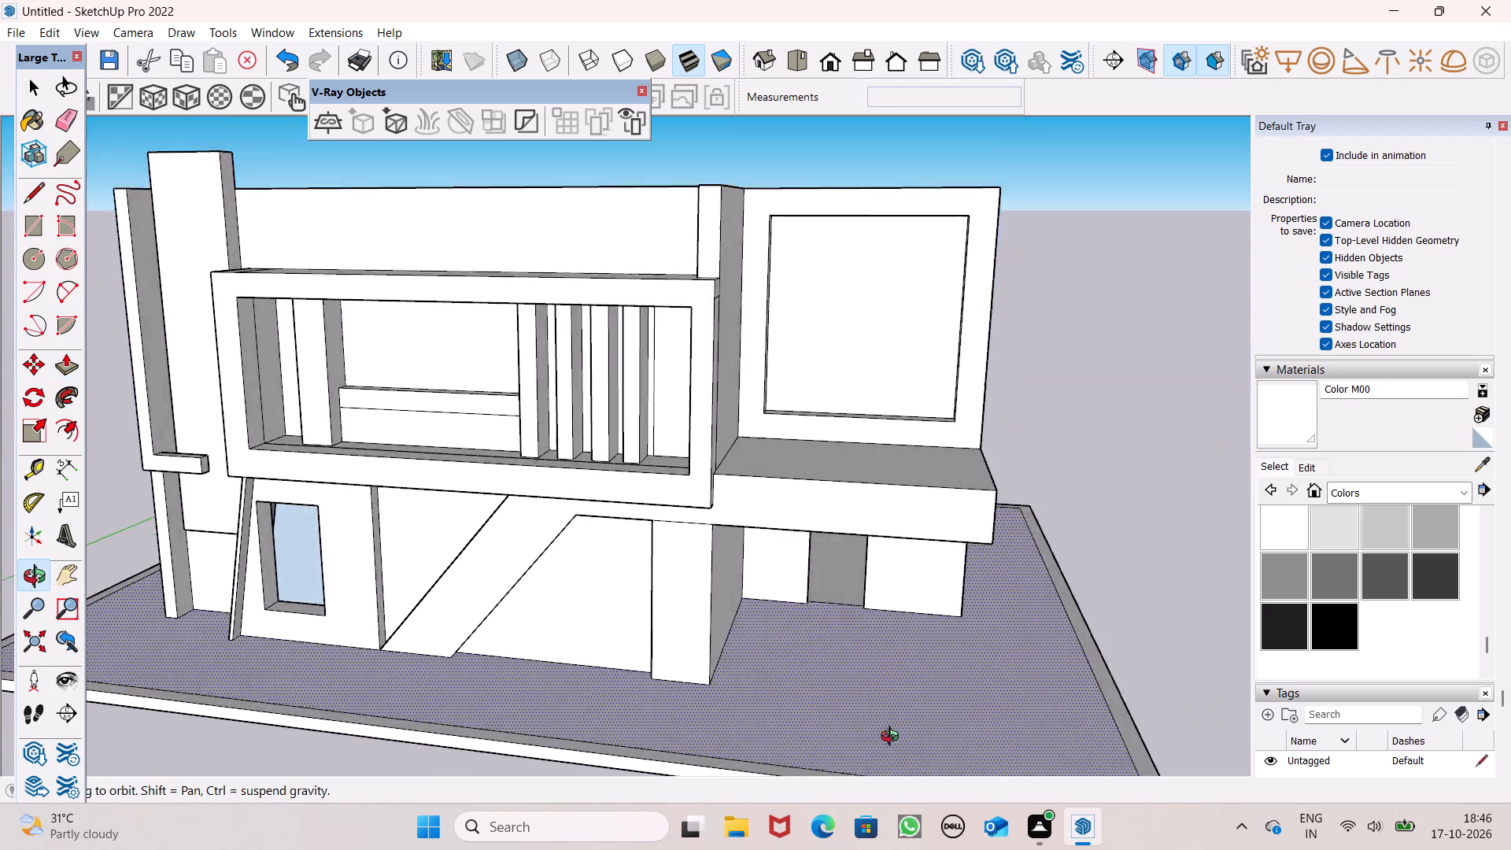
middle_click_drag(893, 738, 939, 669)
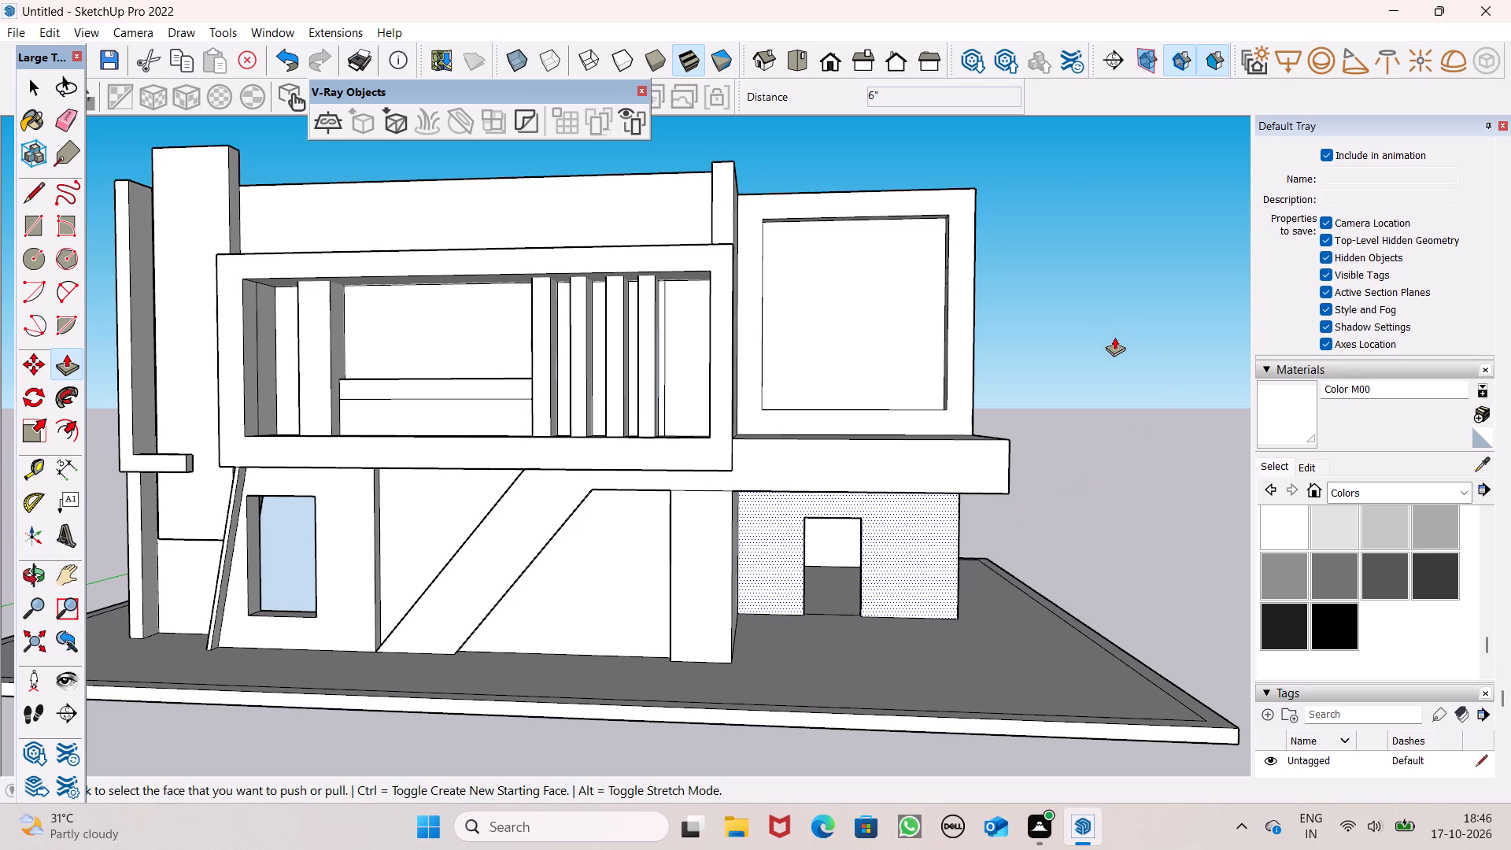
key("space")
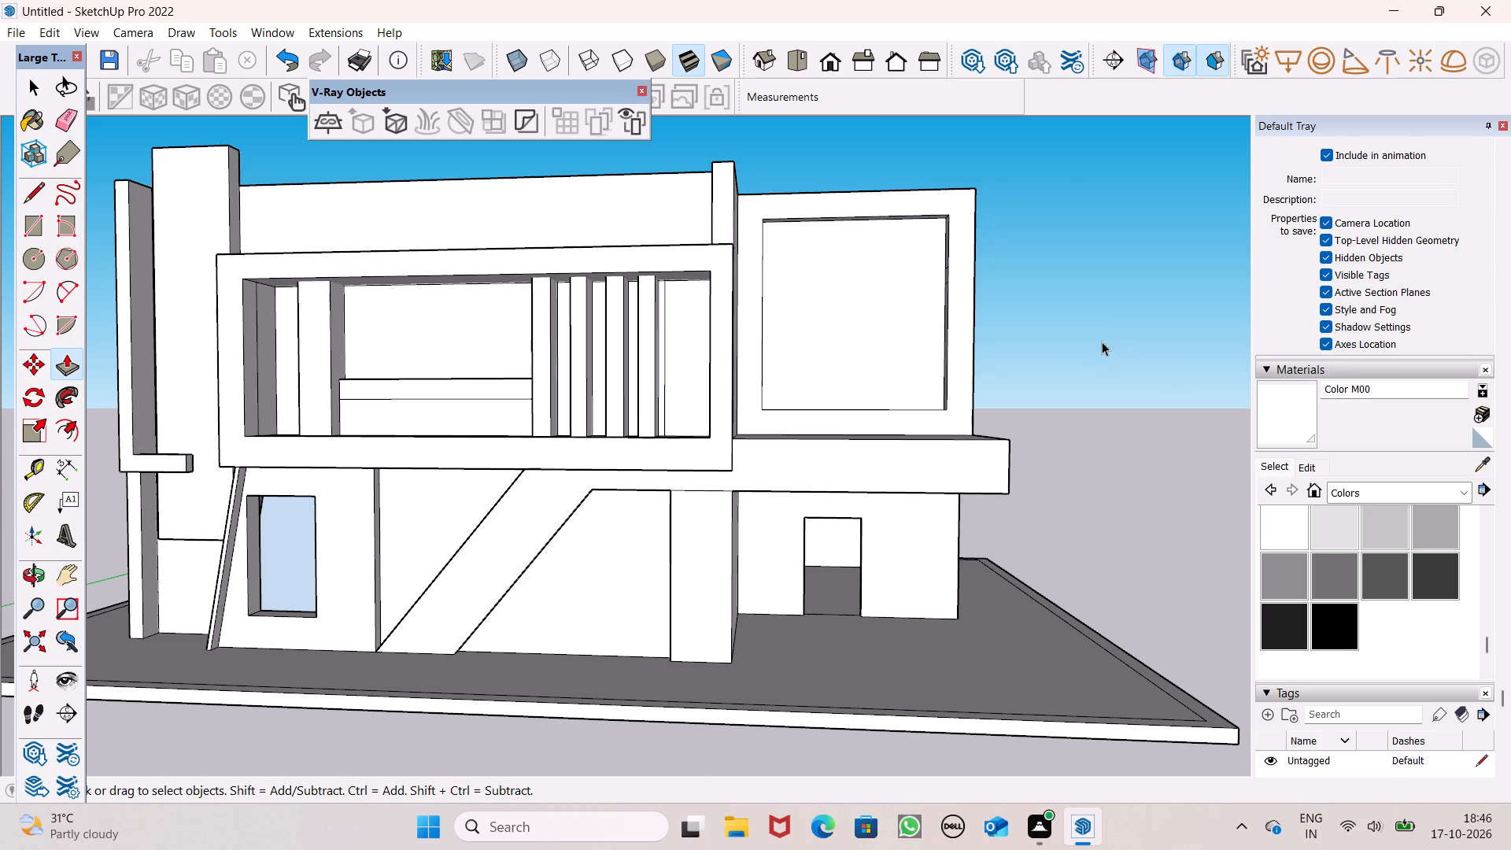
scroll(1079, 397, "down", 4)
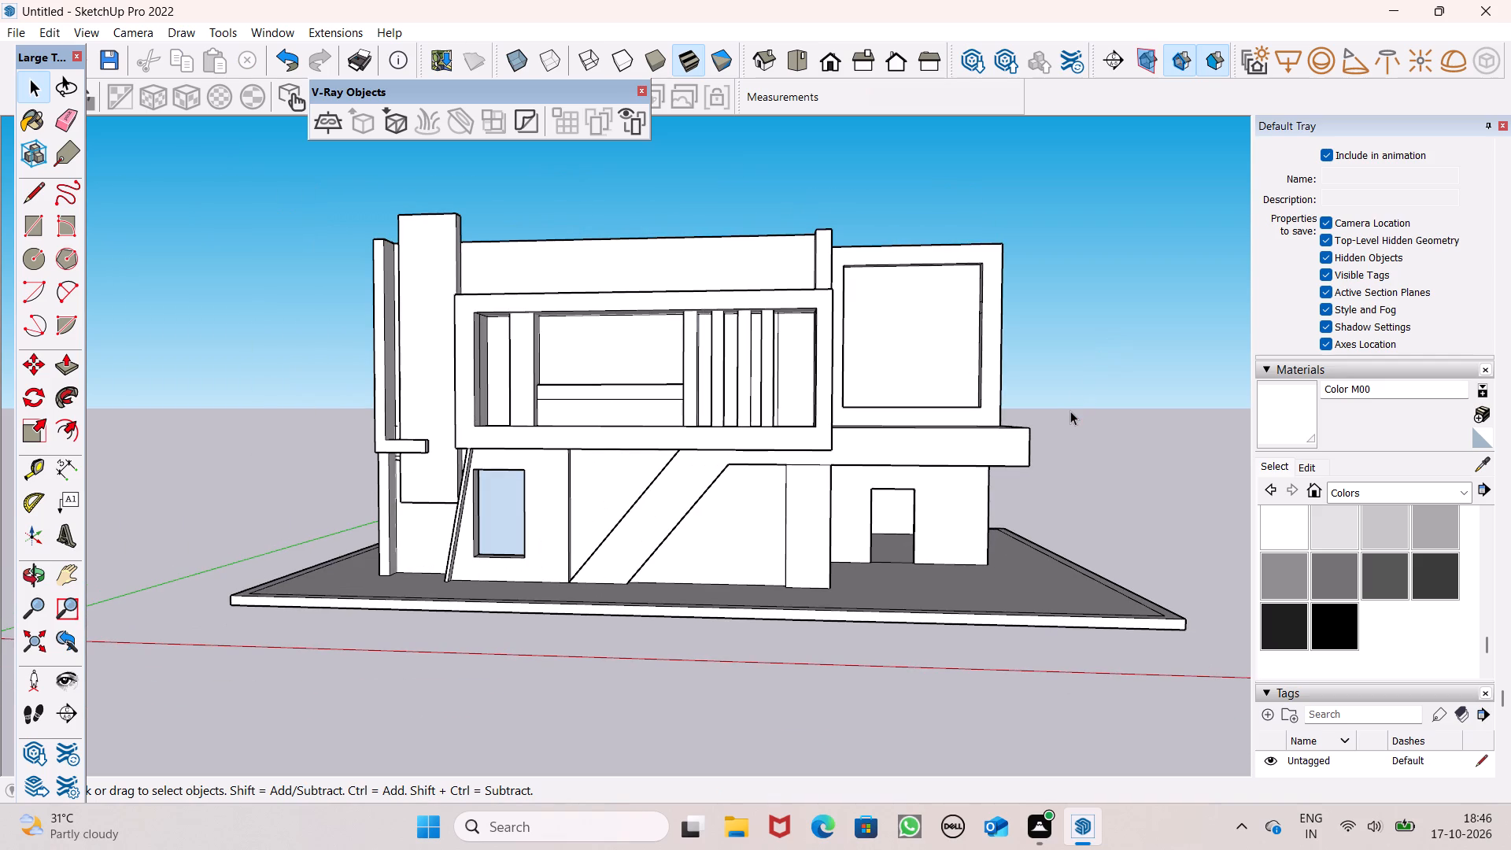
Examine the front facade, the roof slab and the parapet walls of the house from the front, above and behind.
scroll(999, 434, "down", 3)
middle_click_drag(929, 482, 929, 485)
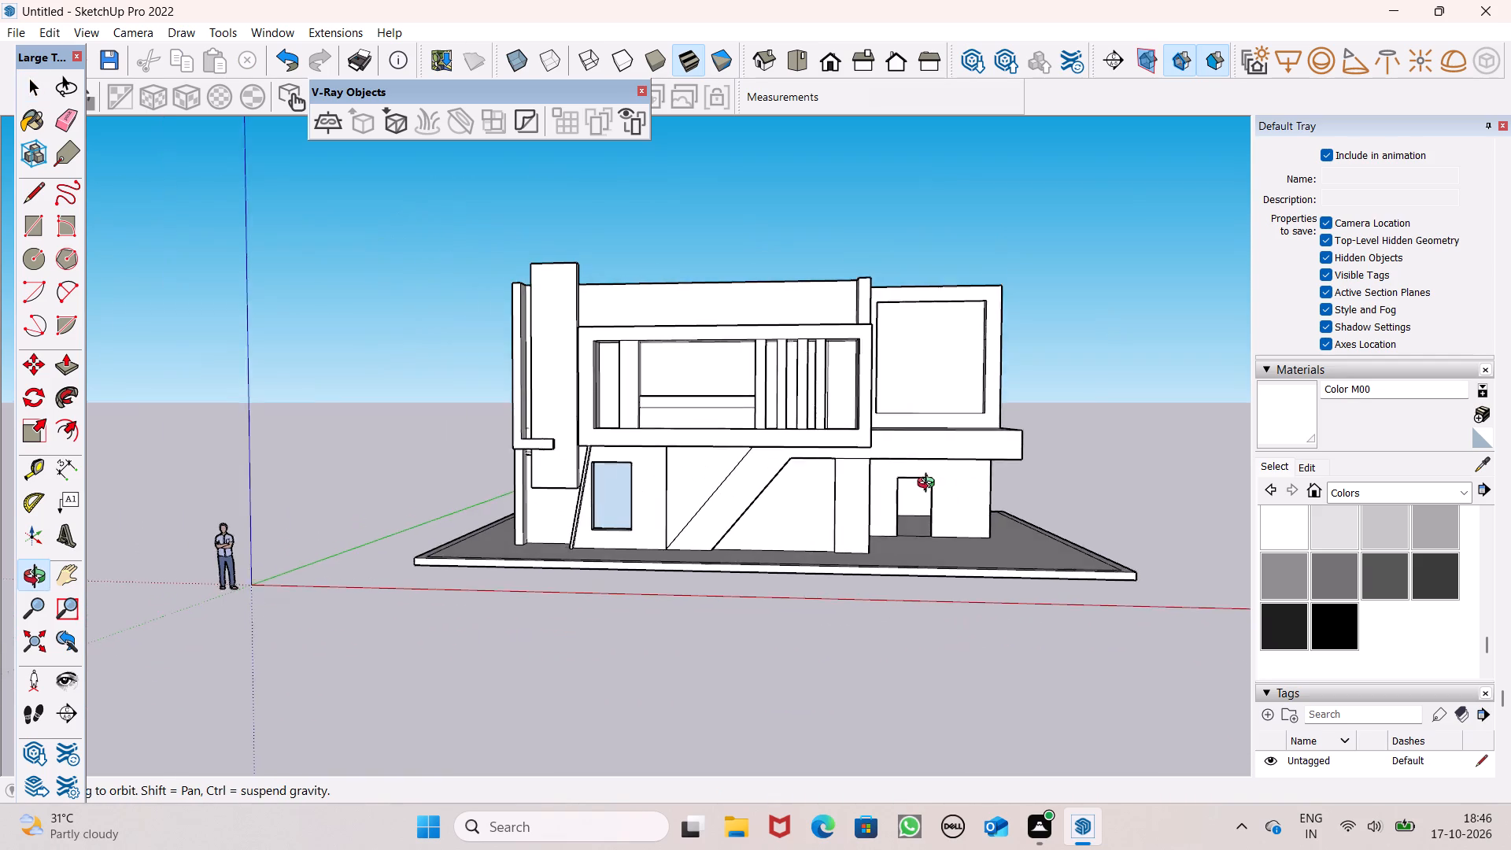
middle_click_drag(929, 485, 936, 556)
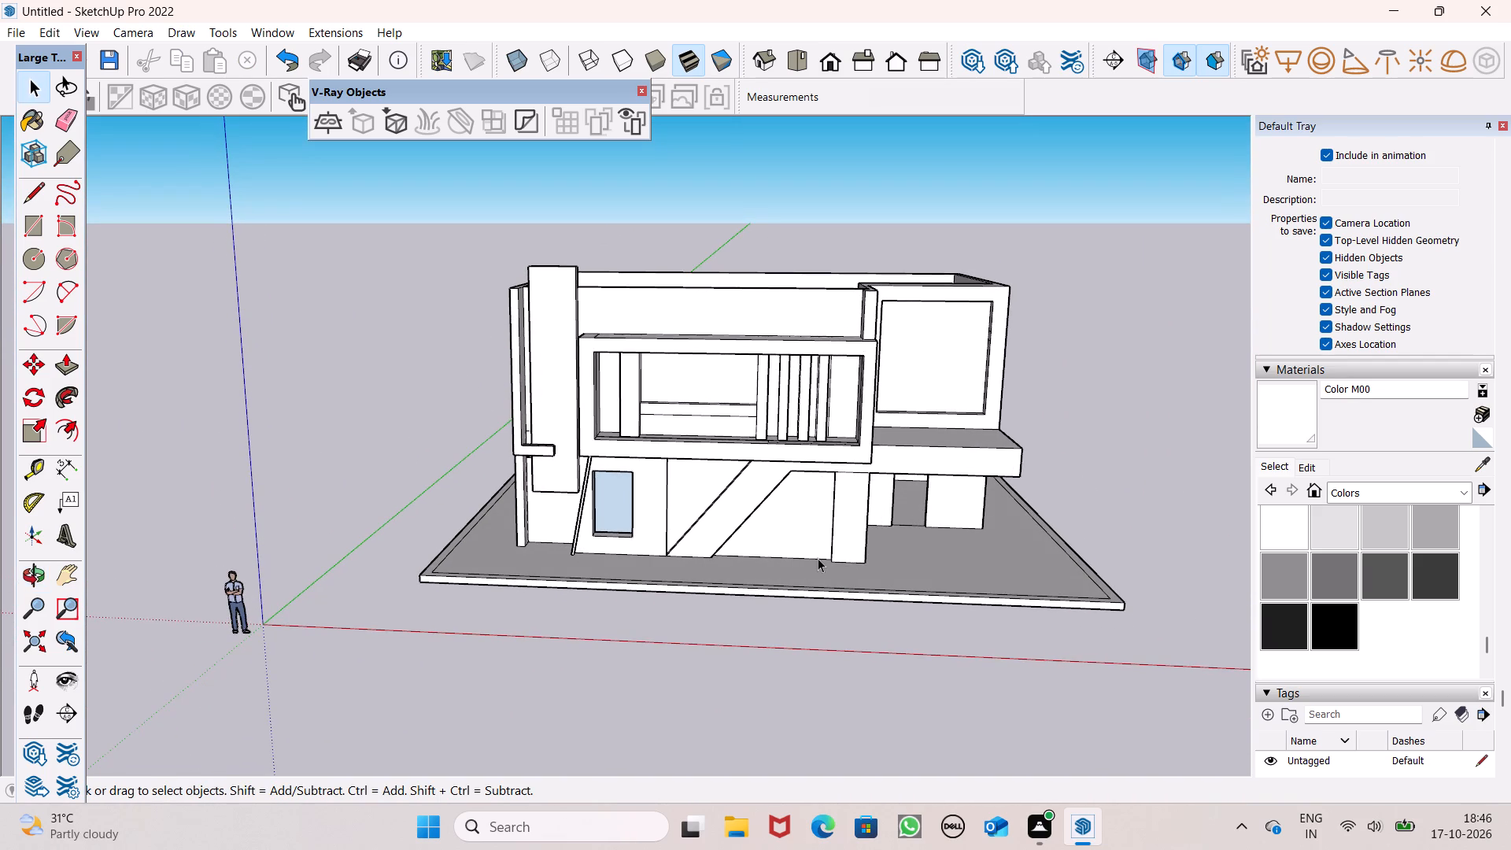
scroll(818, 421, "down", 1)
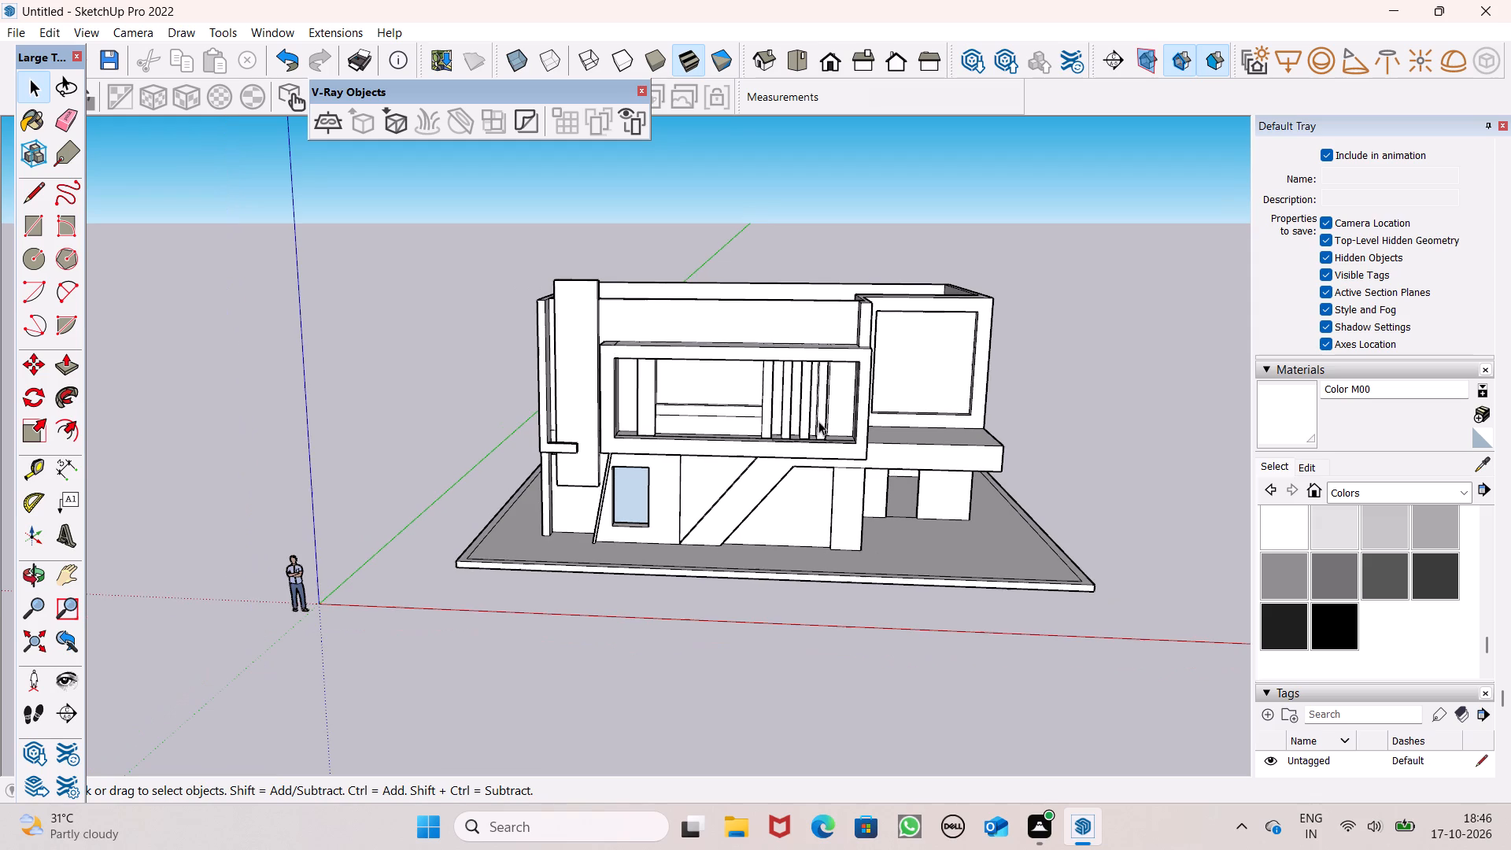
scroll(662, 231, "up", 5)
middle_click_drag(696, 297, 626, 555)
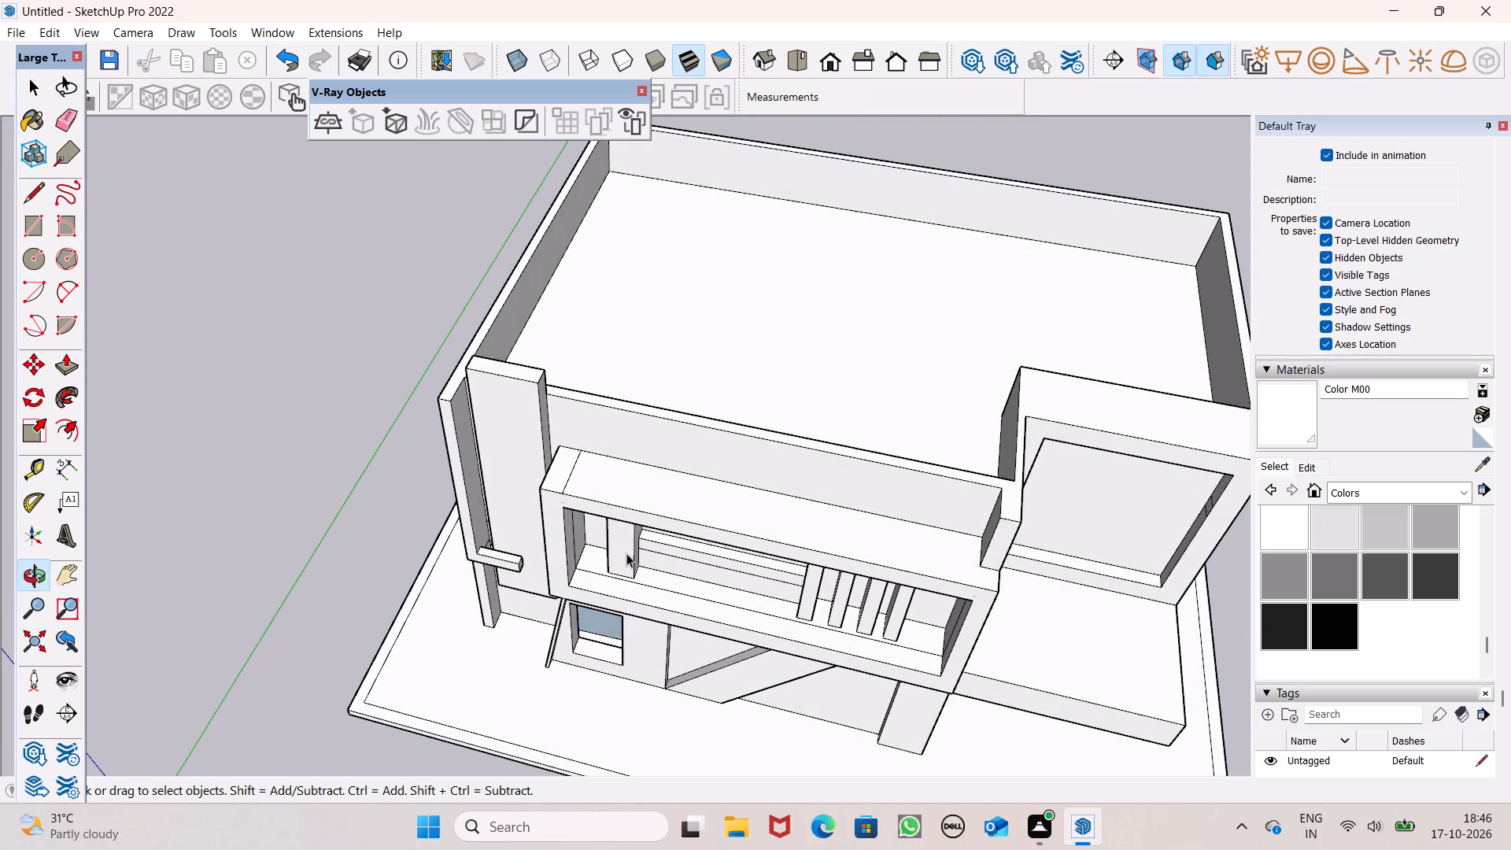
scroll(596, 449, "up", 4)
middle_click_drag(770, 464, 822, 401)
scroll(770, 464, "up", 1)
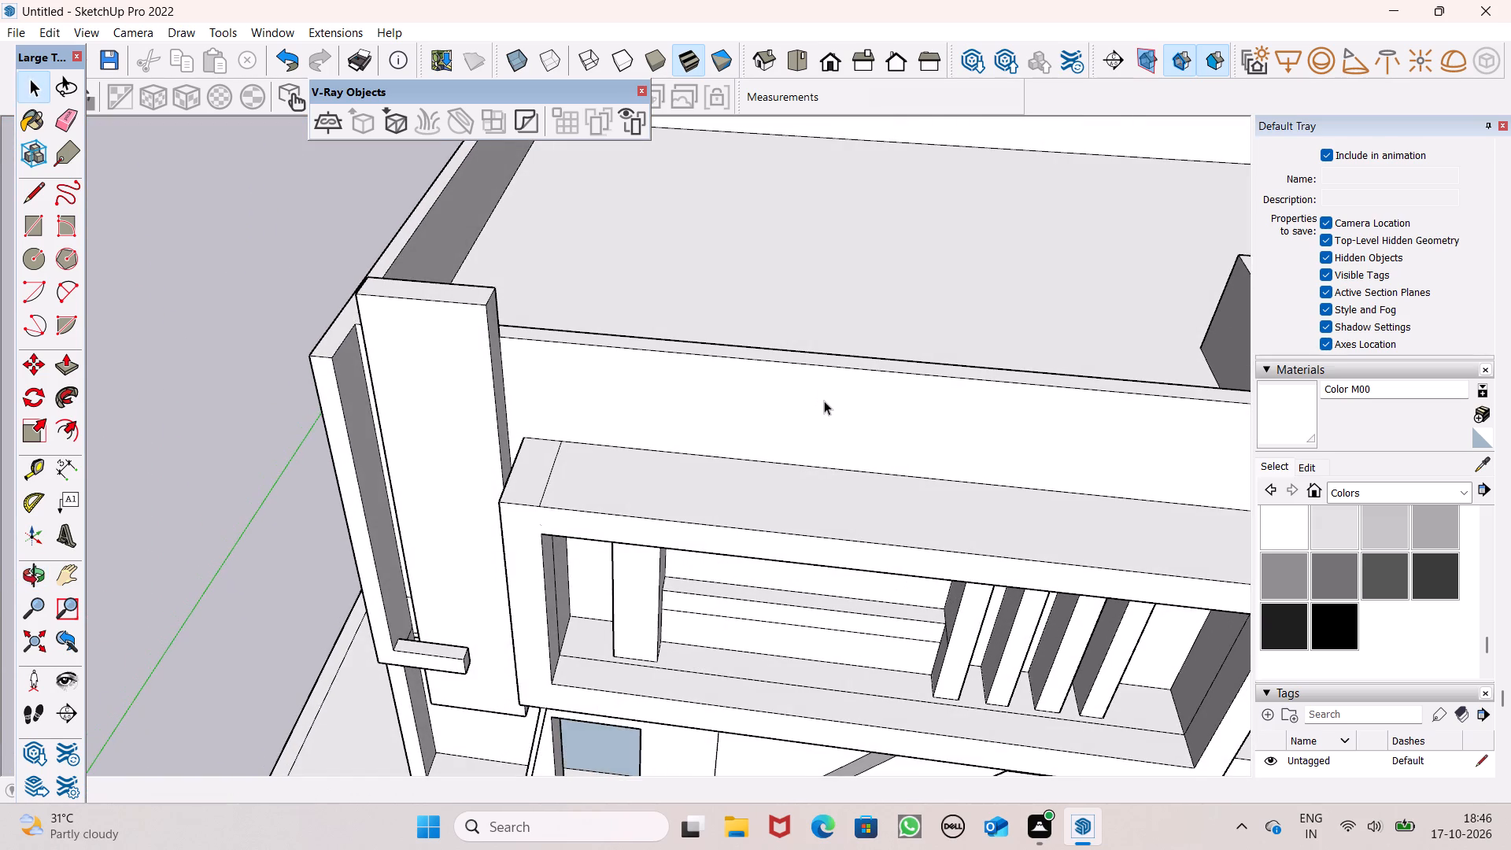
scroll(816, 385, "up", 2)
scroll(339, 363, "down", 4)
scroll(647, 423, "up", 1)
middle_click_drag(647, 423, 418, 375)
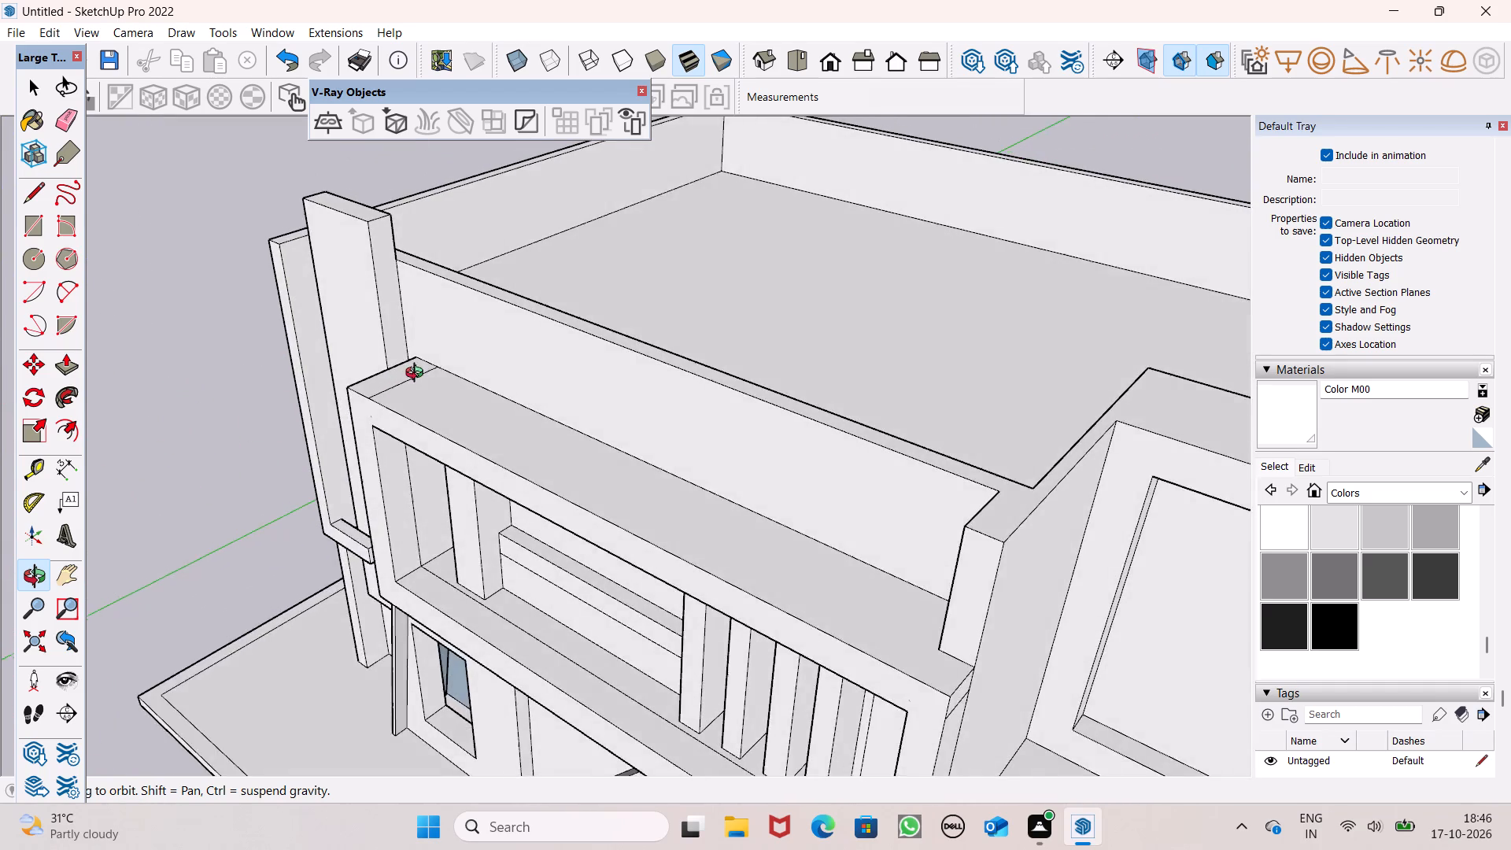
middle_click_drag(418, 375, 505, 344)
scroll(600, 320, "down", 3)
middle_click_drag(704, 388, 430, 445)
middle_click_drag(652, 472, 155, 544)
scroll(989, 408, "down", 5)
middle_click_drag(821, 493, 748, 552)
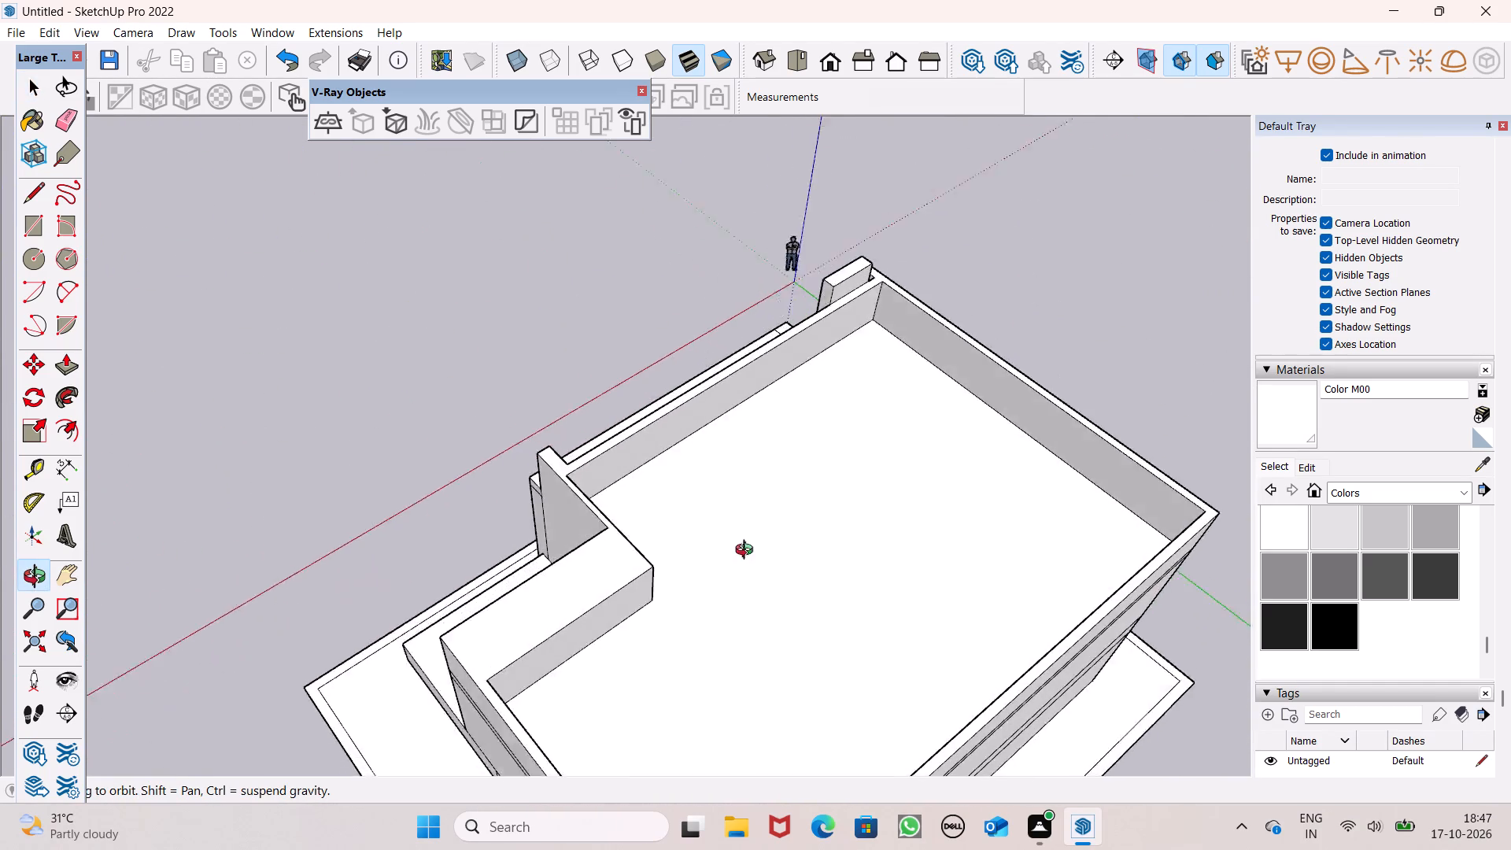
middle_click_drag(748, 552, 405, 557)
Push/Pull the roof-side face of the parapet return wall next to the framed front block by 6 5/8".
scroll(444, 370, "up", 6)
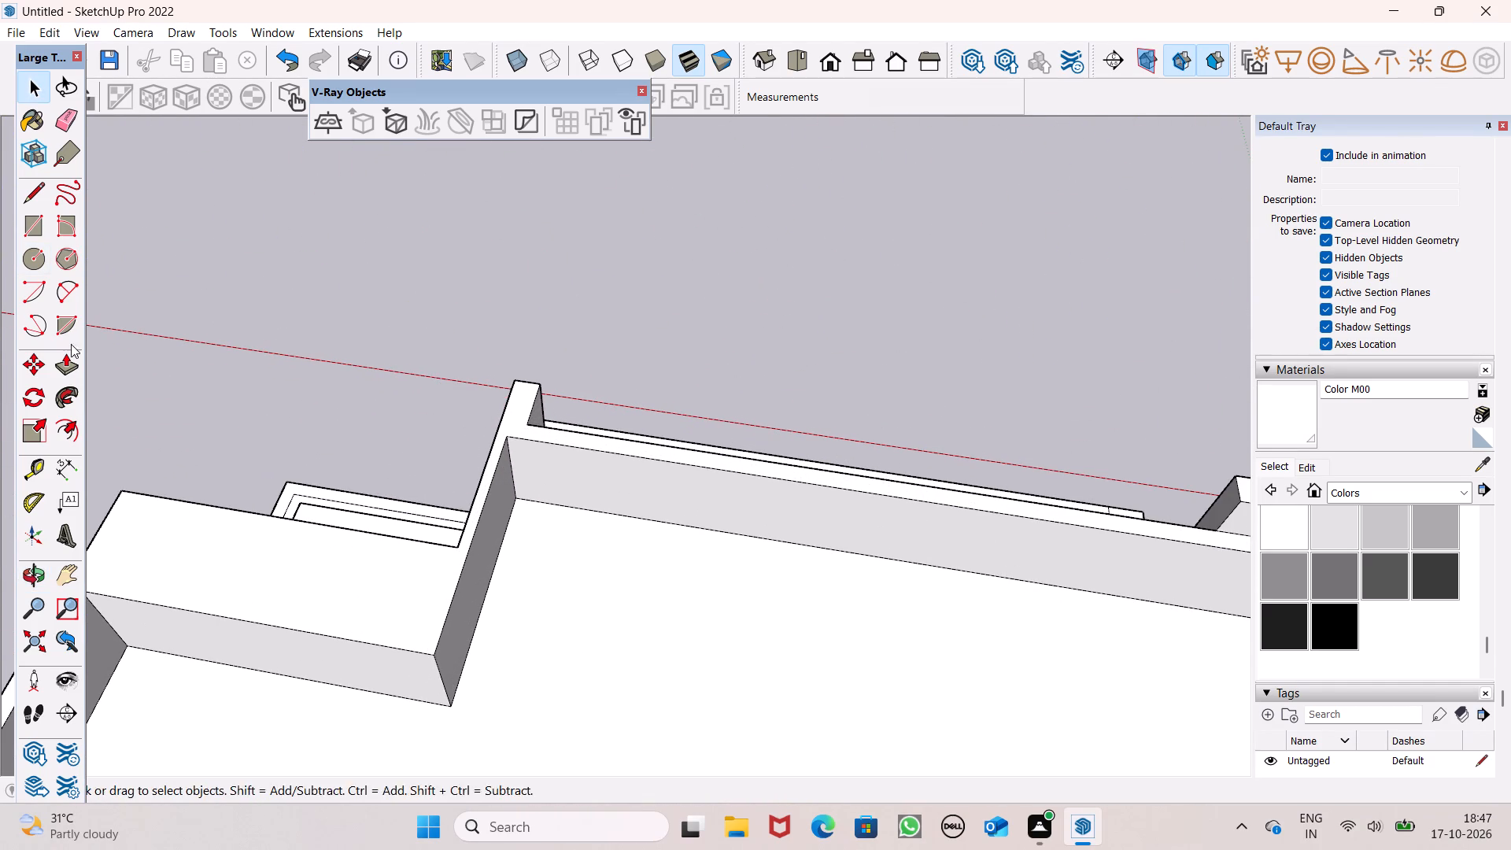
left_click(58, 360)
scroll(839, 283, "down", 4)
scroll(735, 444, "up", 6)
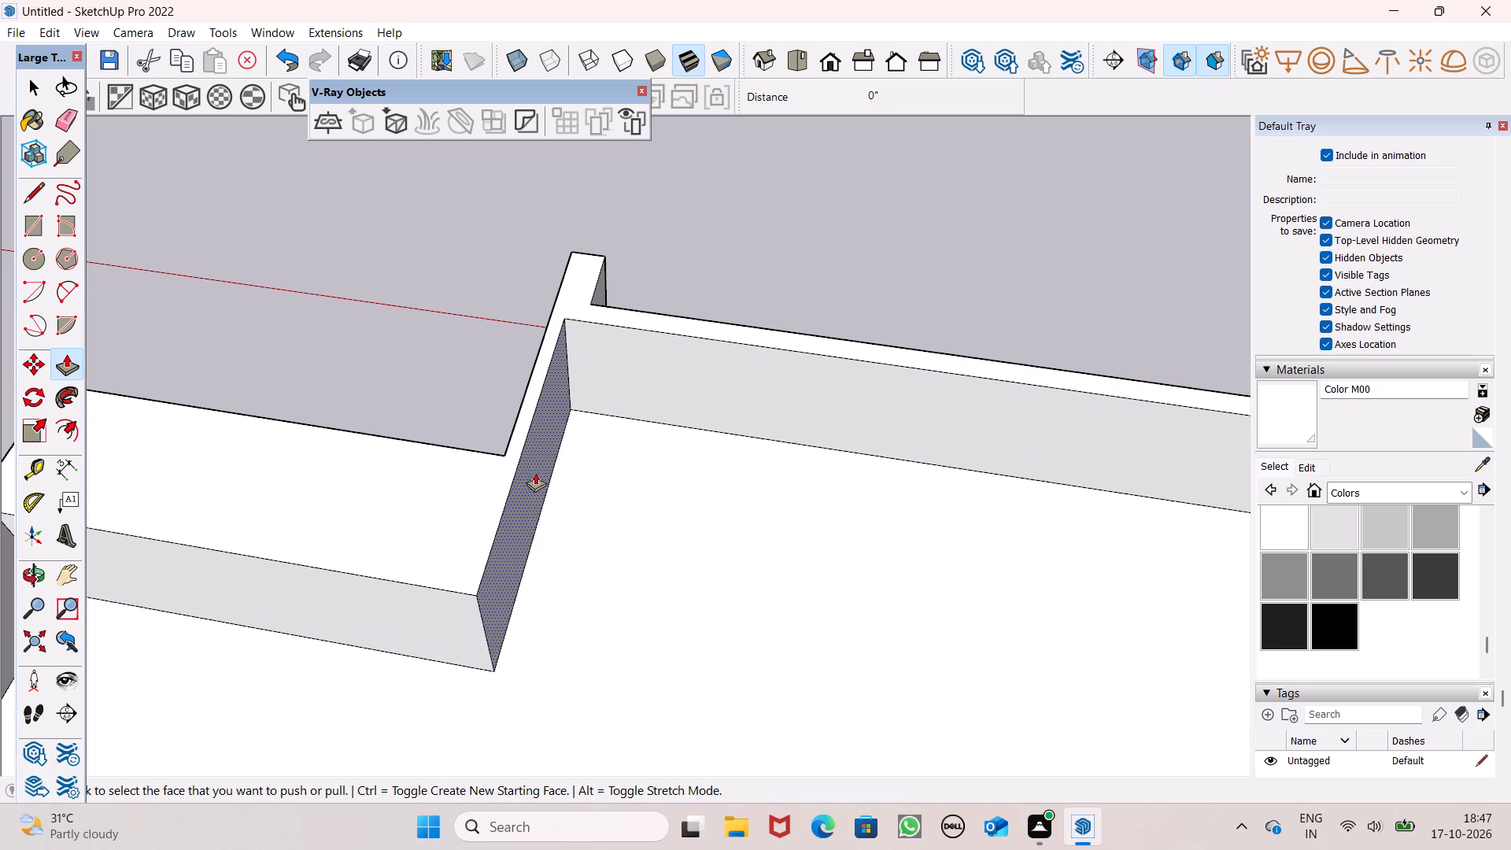
left_click_drag(534, 471, 550, 475)
Draw a line about 4' 11 5/16" long across the framed block's wide parapet top, from the return wall's outer corner to the roof-side edge.
scroll(671, 364, "down", 6)
middle_click_drag(642, 429, 1262, 272)
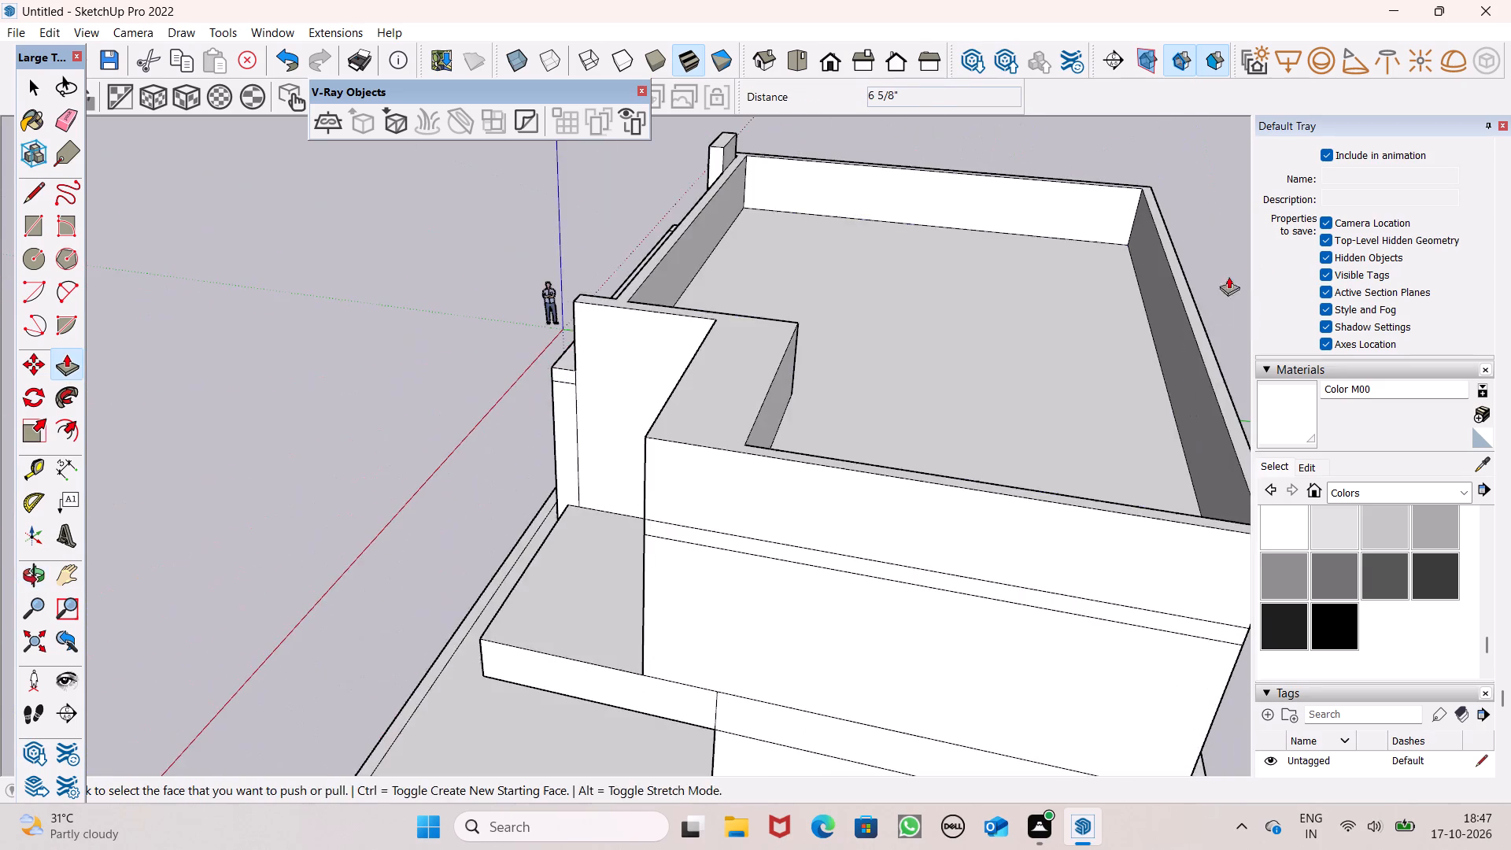
middle_click_drag(792, 419, 955, 542)
scroll(908, 504, "up", 1)
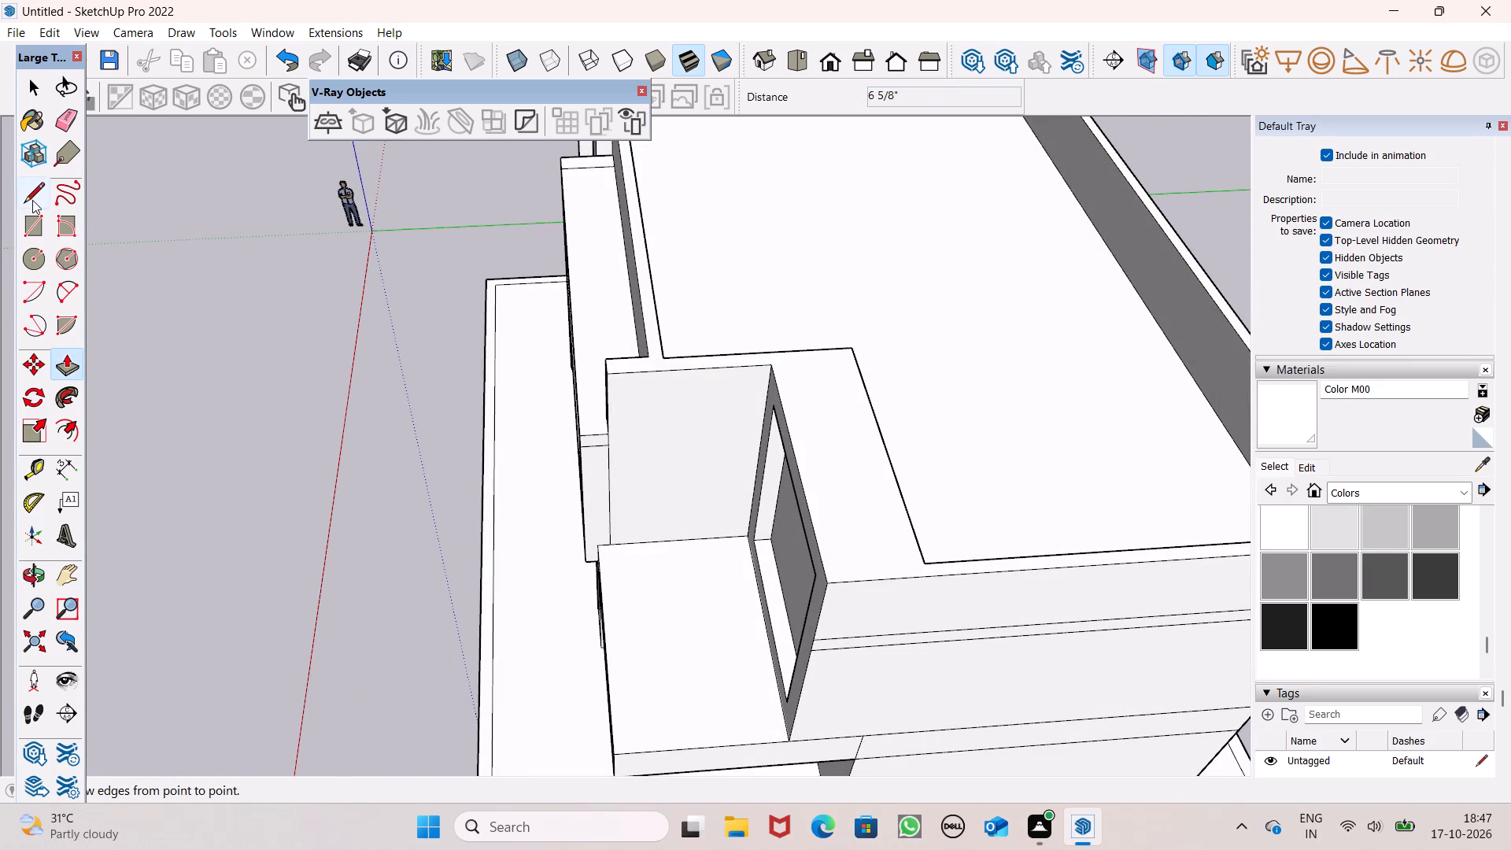
left_click(32, 200)
scroll(715, 364, "up", 5)
scroll(852, 392, "up", 5)
left_click_drag(783, 351, 793, 346)
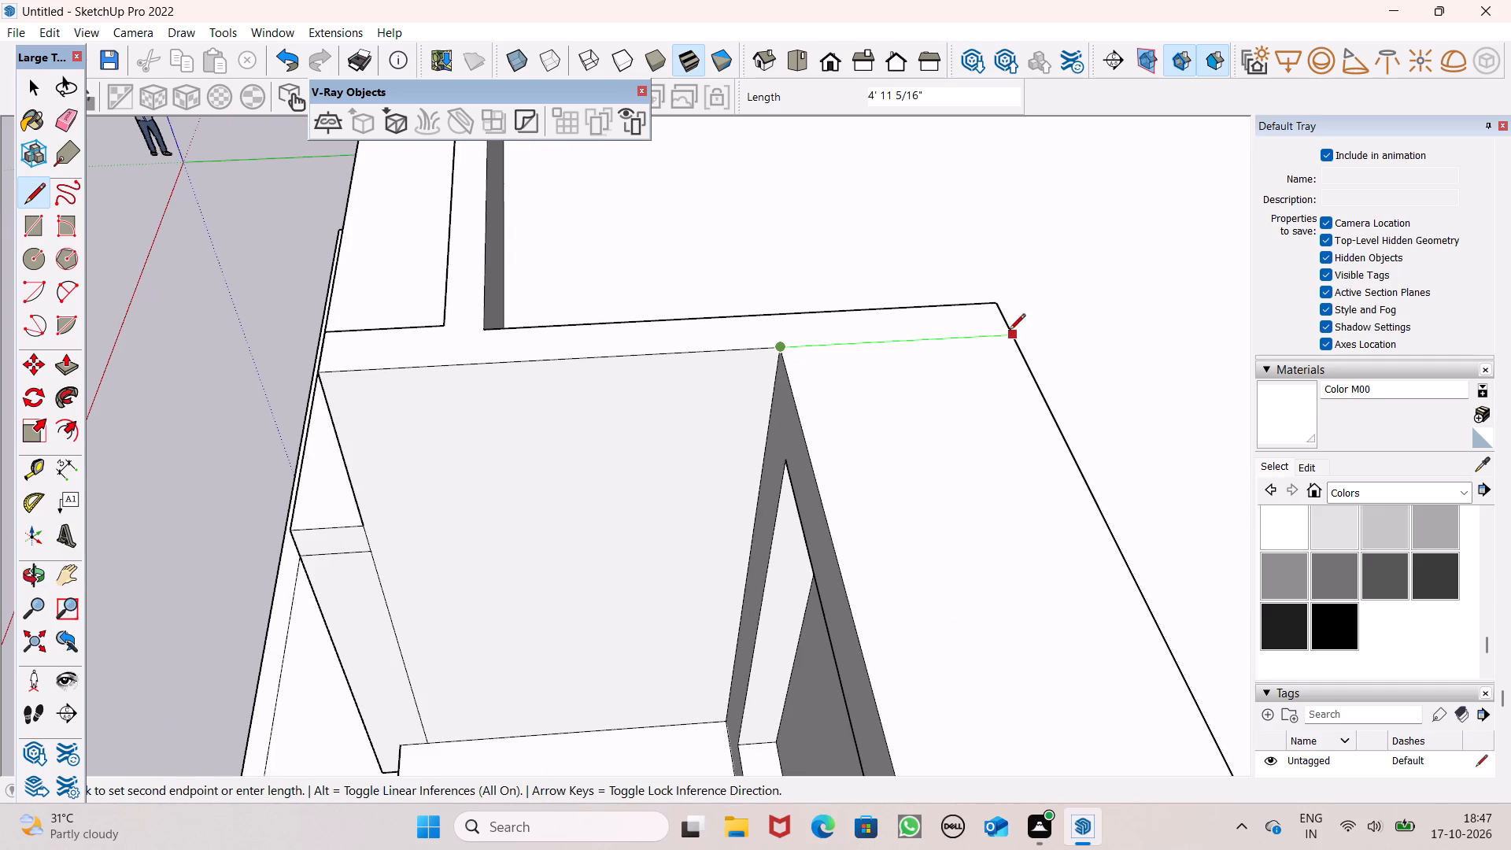
left_click(1009, 331)
Draw a line about 10 1/8" long across the front parapet top beside the tall pillar, ending at the inner roof corner.
scroll(710, 283, "down", 15)
middle_click_drag(842, 372, 740, 433)
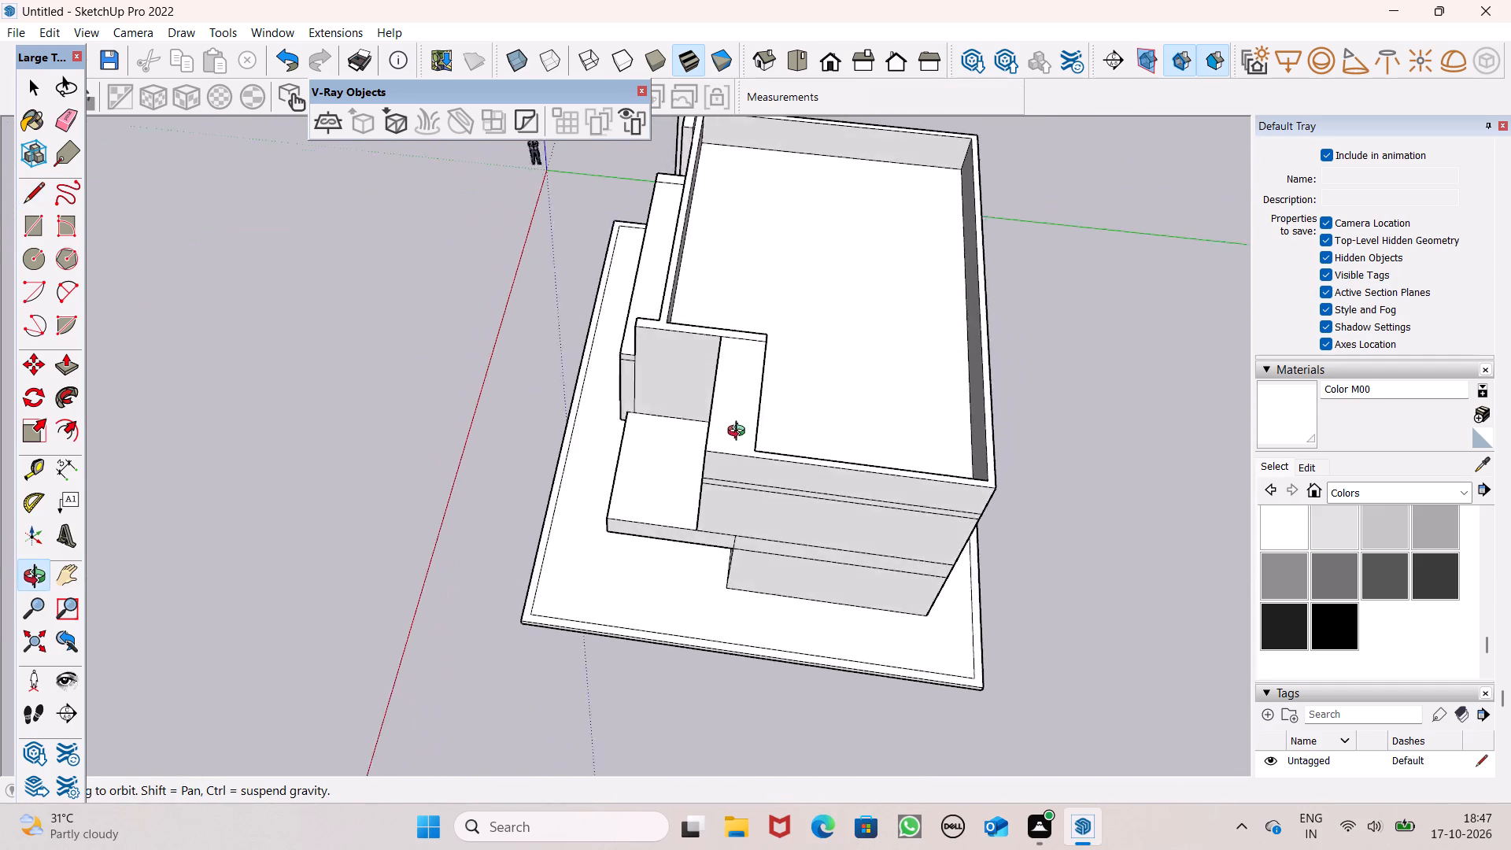
middle_click_drag(740, 433, 674, 468)
scroll(719, 358, "down", 5)
scroll(693, 222, "up", 4)
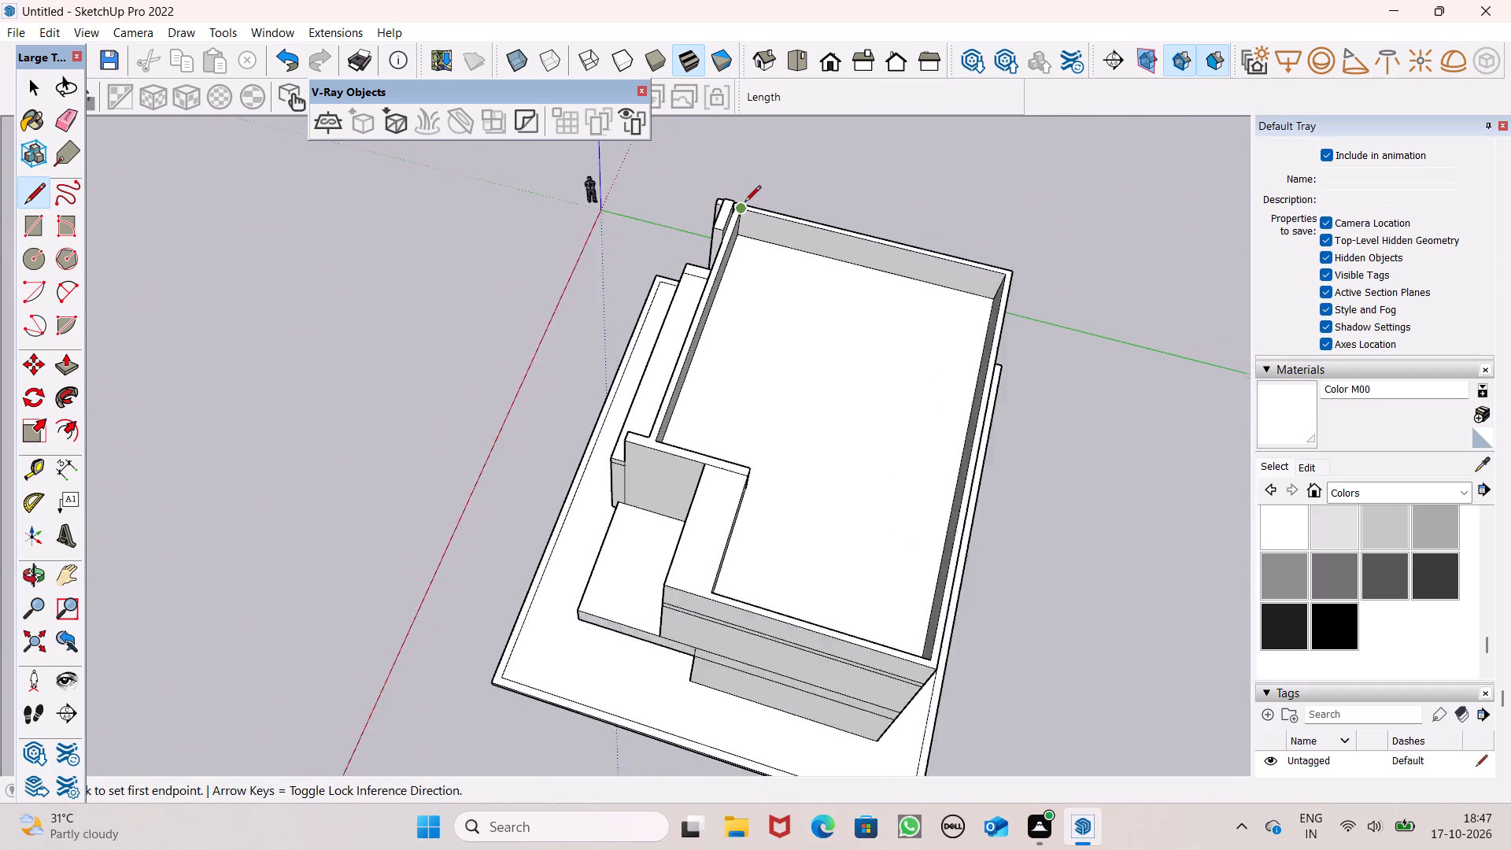
scroll(744, 203, "up", 15)
scroll(711, 201, "up", 6)
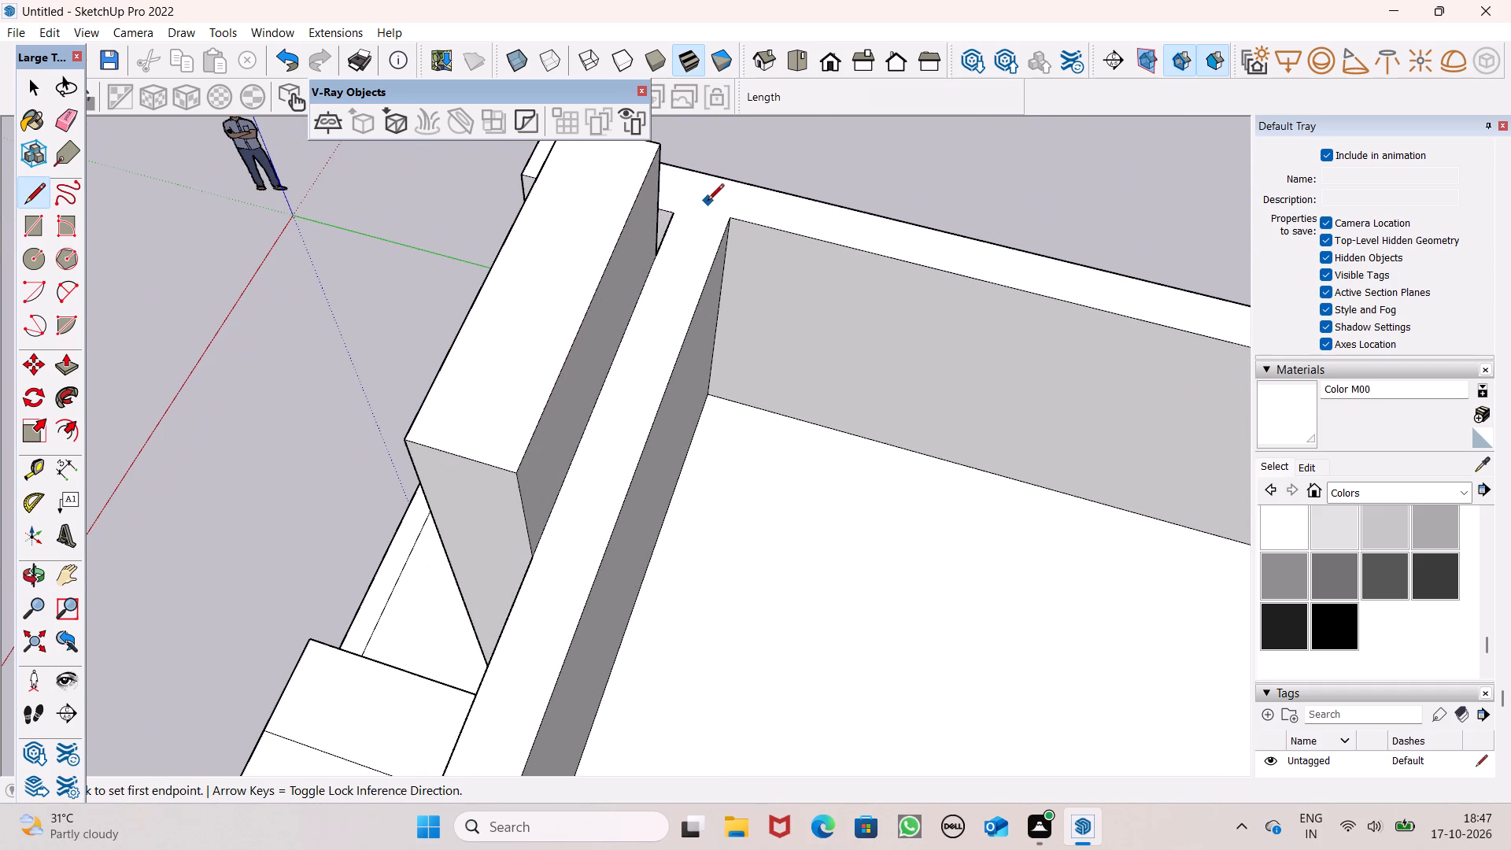
left_click(672, 209)
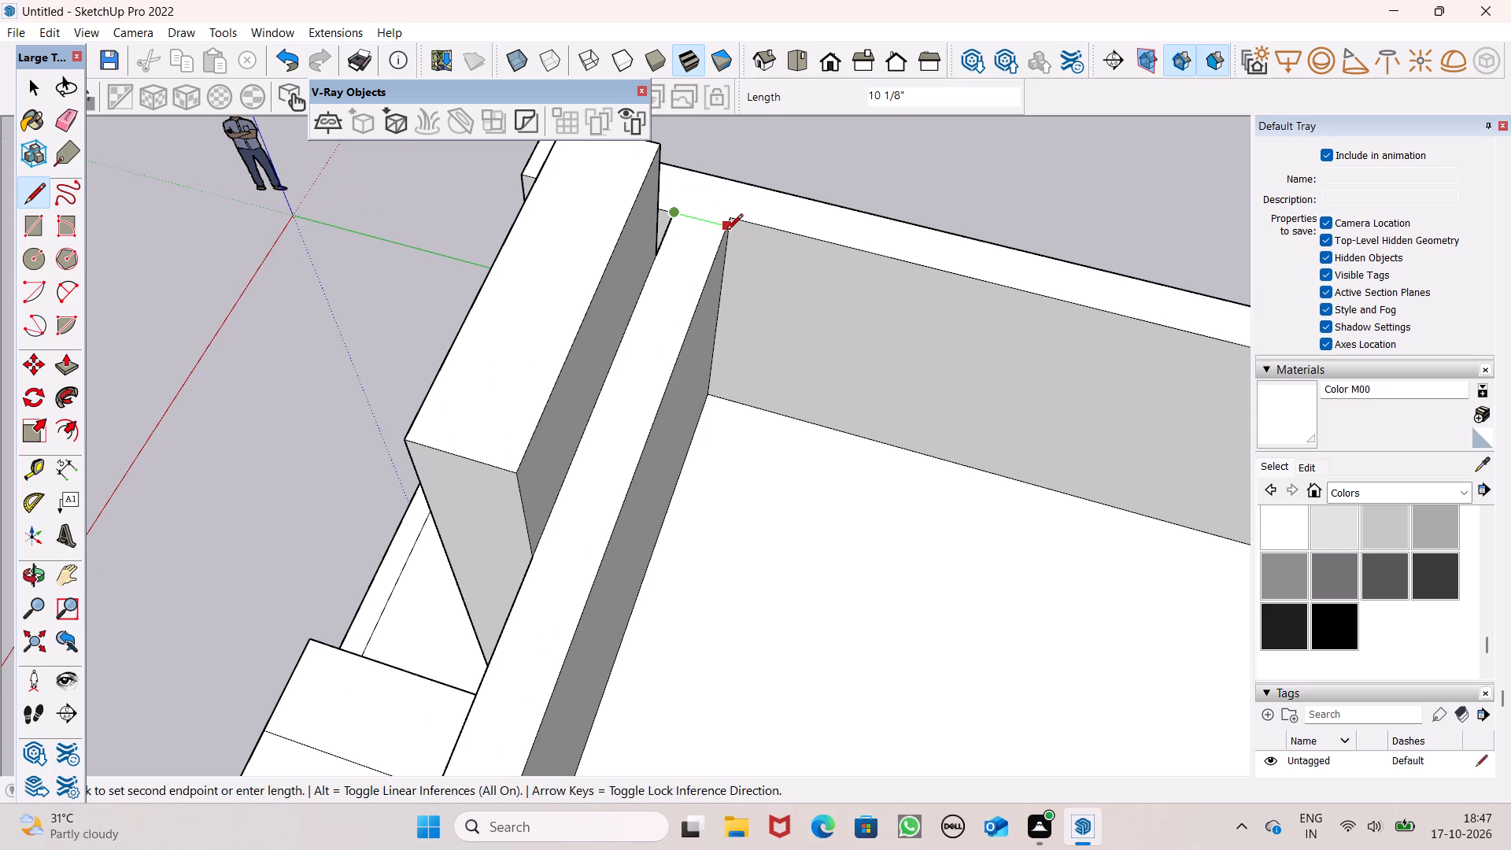
left_click(726, 231)
key("space")
Push/Pull the return wall's roof-side face by about 2 5/16" where it meets the front parapet.
scroll(837, 182, "down", 11)
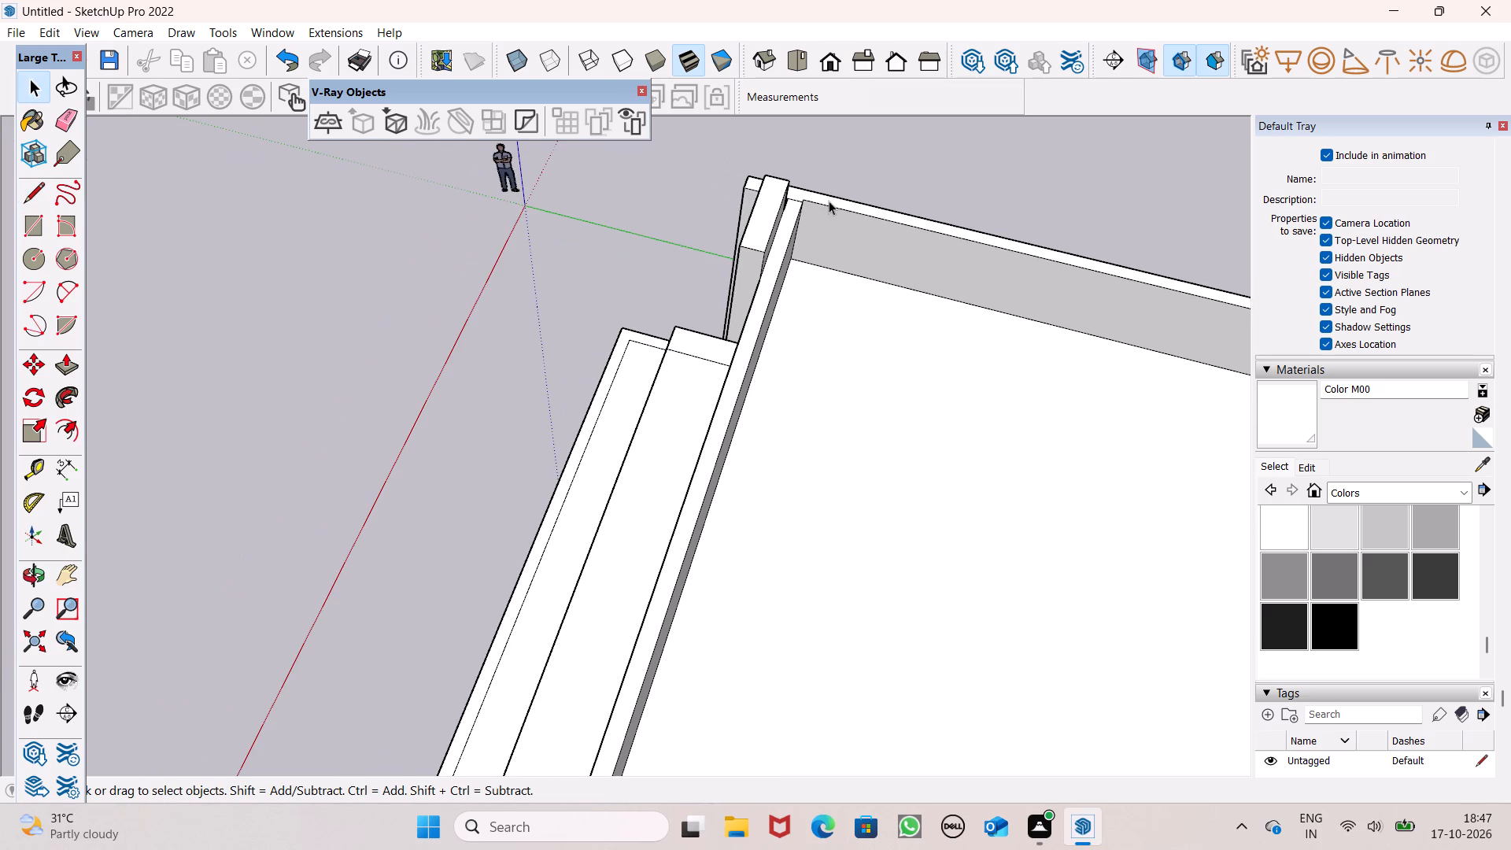
scroll(829, 201, "down", 5)
middle_click_drag(773, 257, 1085, 131)
scroll(1051, 172, "down", 2)
middle_click_drag(928, 302, 962, 301)
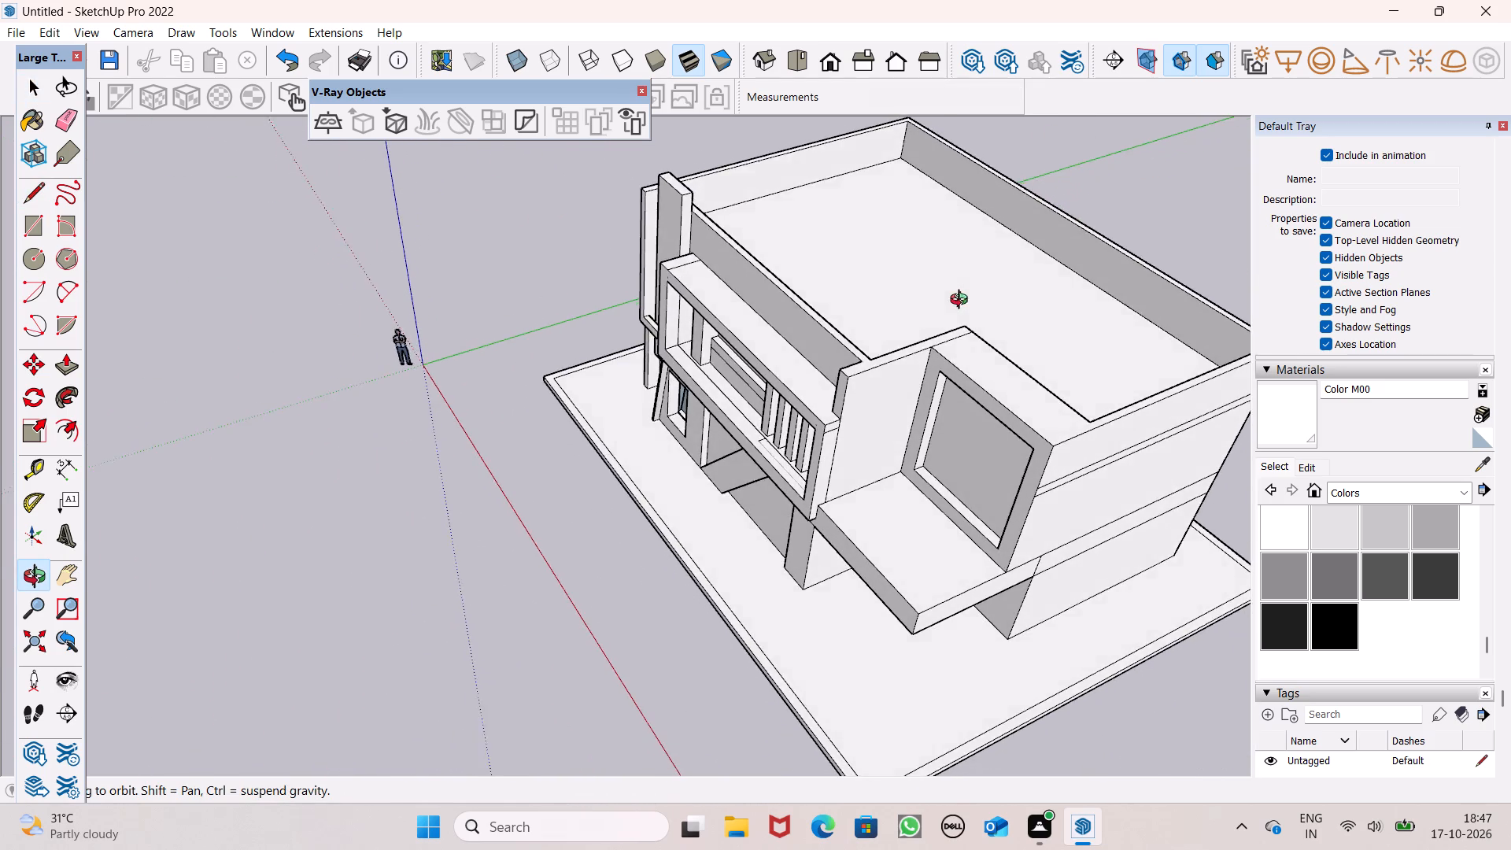
middle_click_drag(962, 301, 1130, 247)
scroll(681, 283, "up", 1)
middle_click_drag(681, 288, 827, 310)
scroll(726, 226, "up", 6)
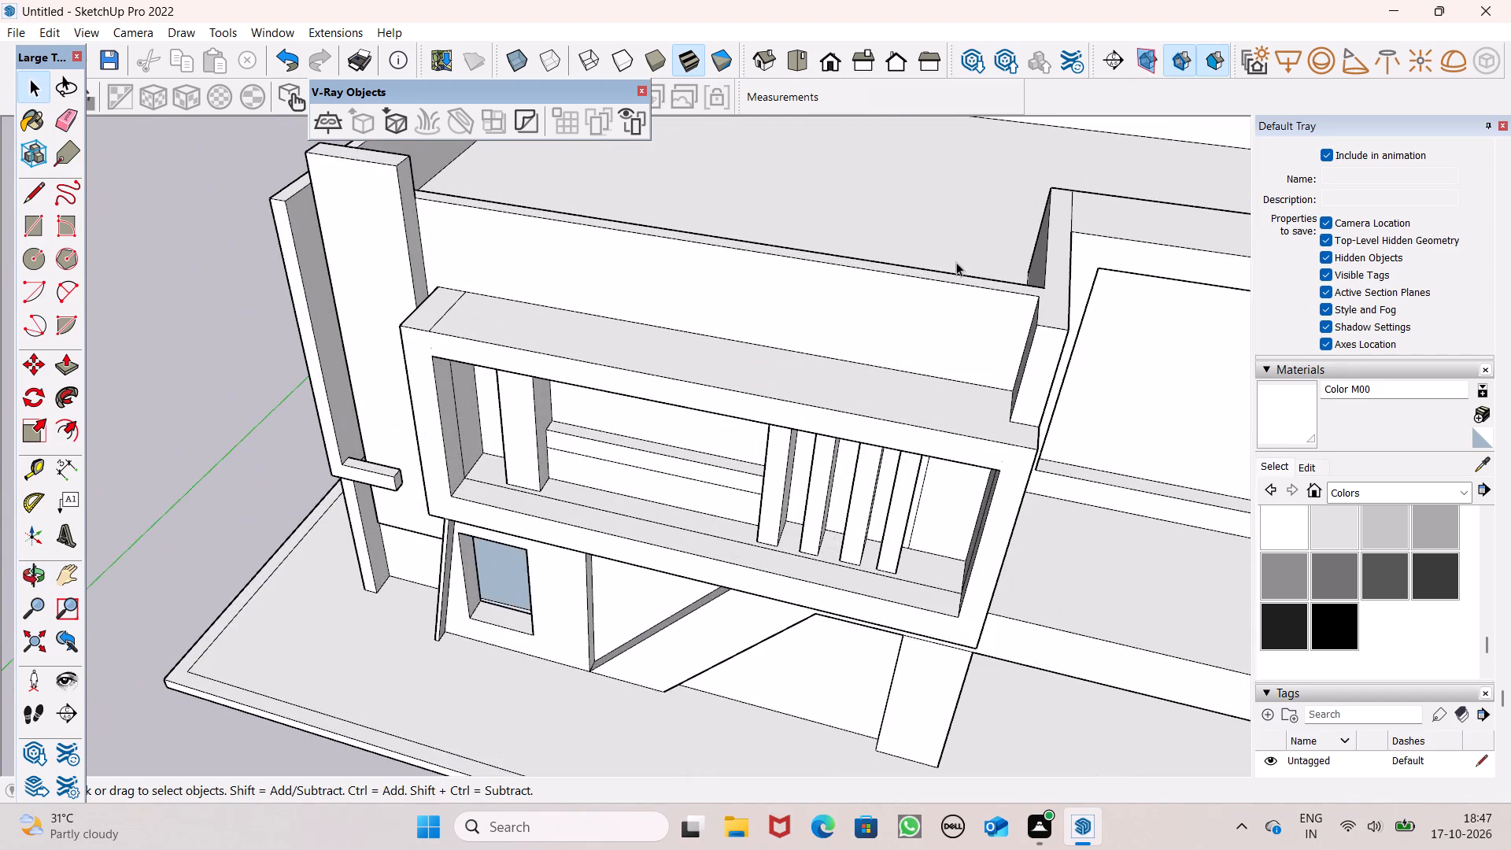
scroll(988, 275, "up", 1)
middle_click_drag(983, 286, 970, 327)
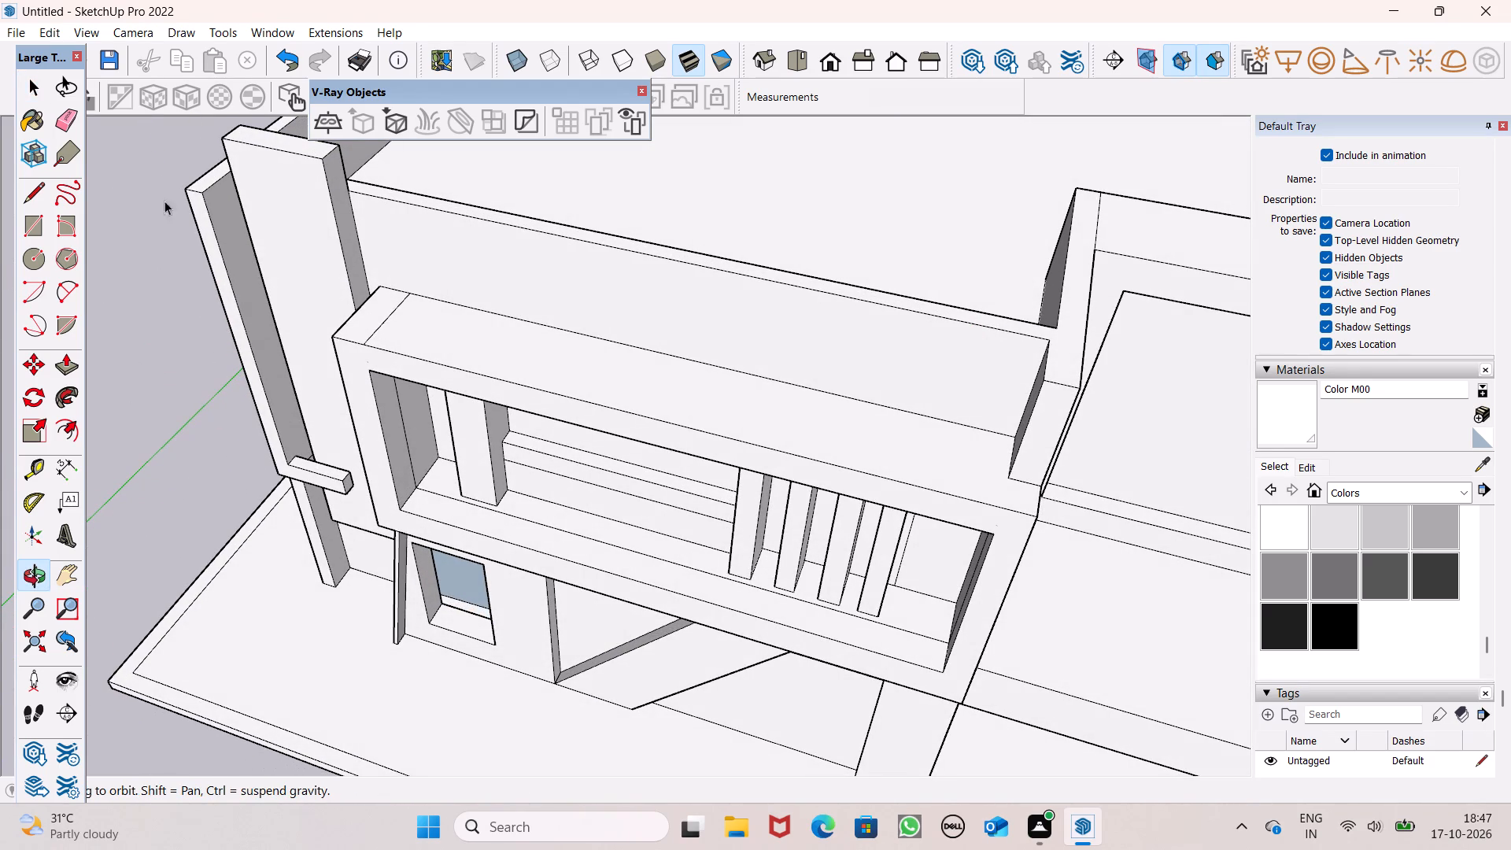
left_click(36, 190)
scroll(1114, 353, "up", 6)
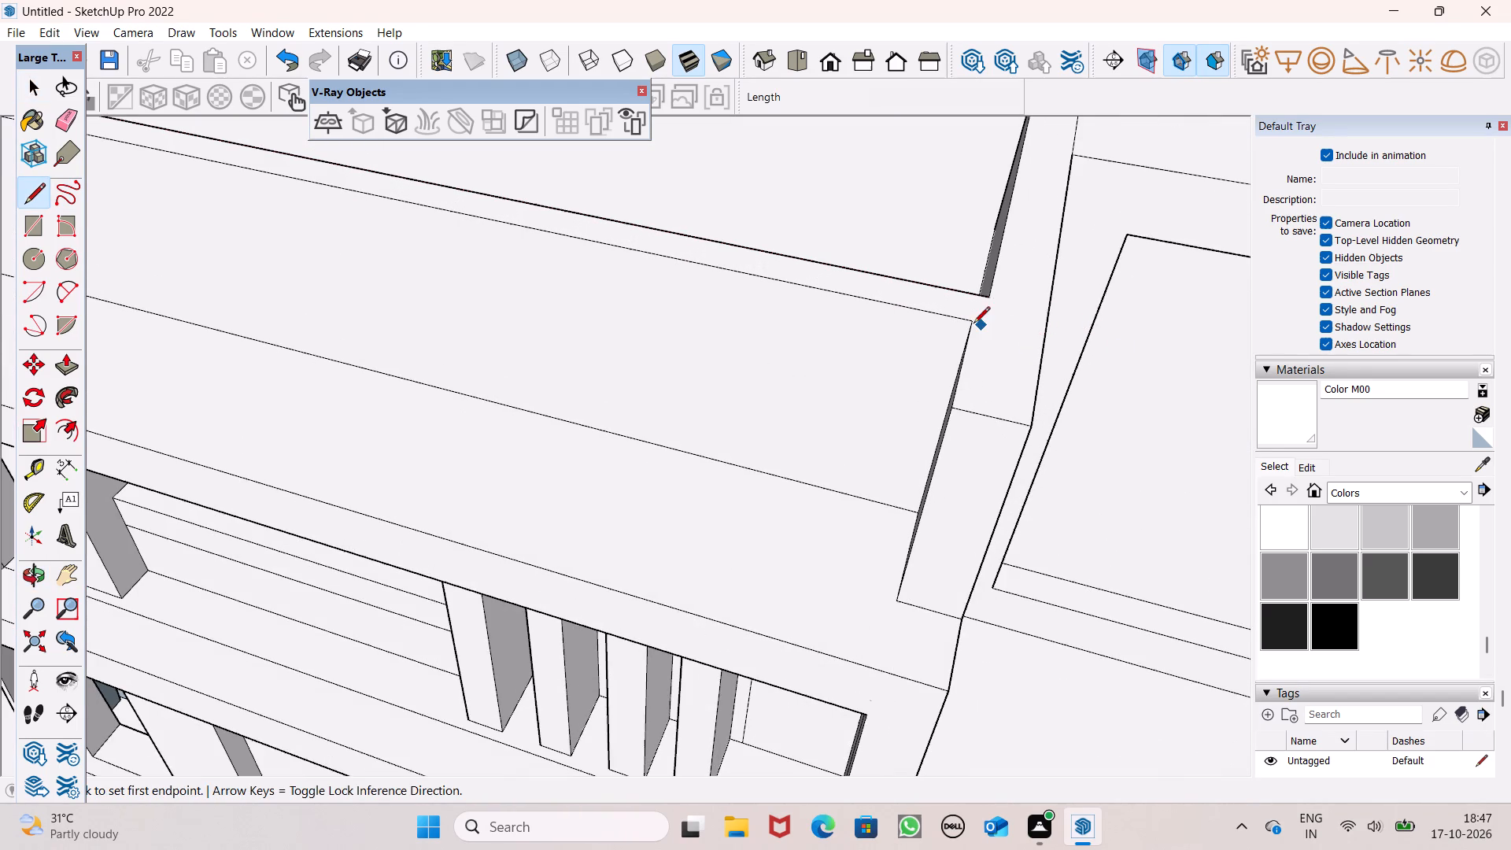
scroll(985, 312, "up", 6)
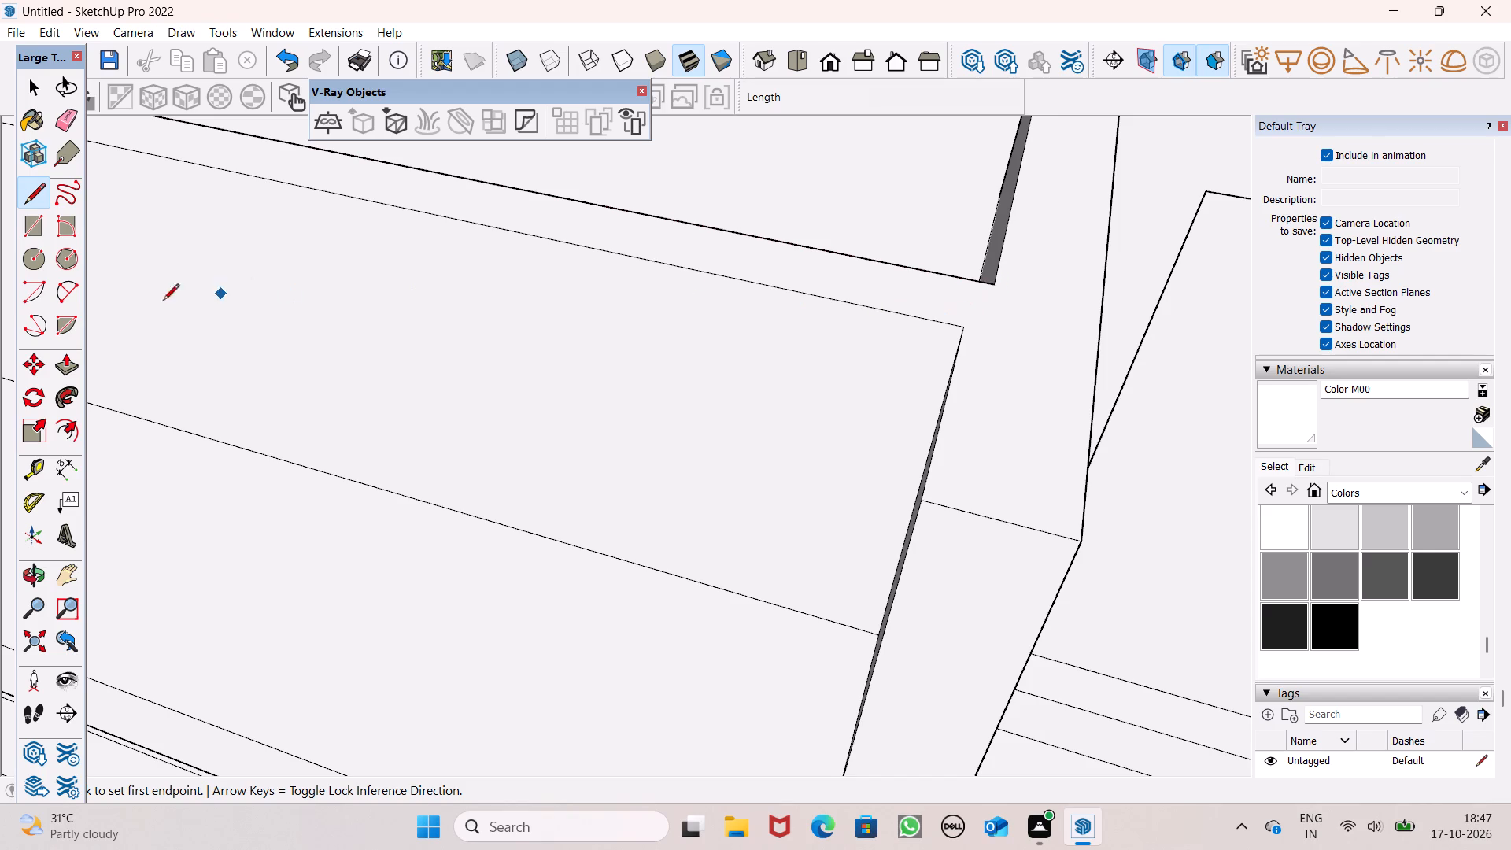
left_click(60, 364)
scroll(1310, 324, "down", 5)
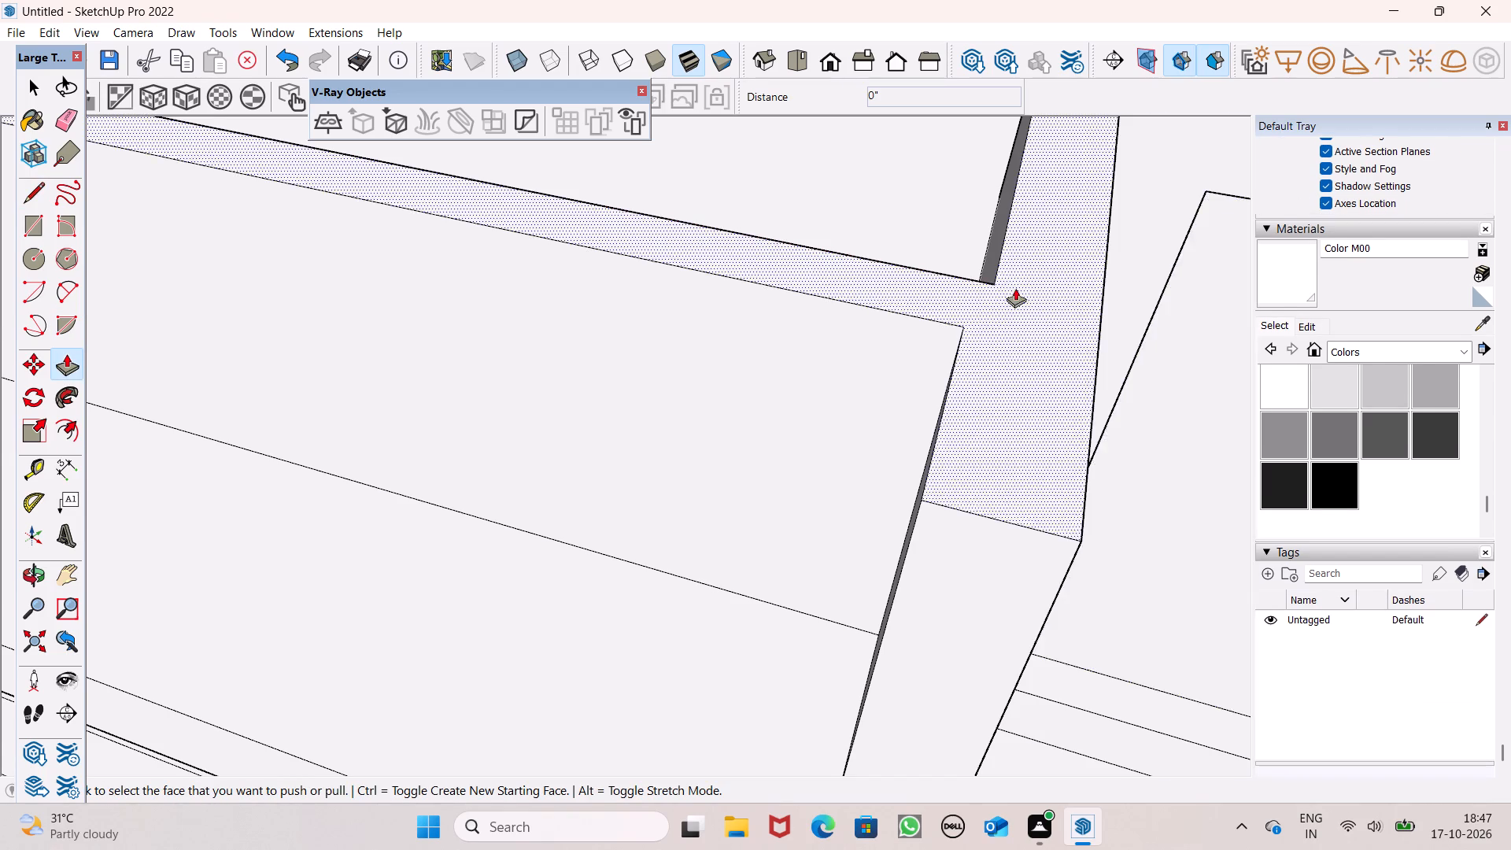
scroll(1002, 299, "down", 5)
middle_click_drag(962, 322, 1255, 521)
left_click_drag(984, 224, 971, 245)
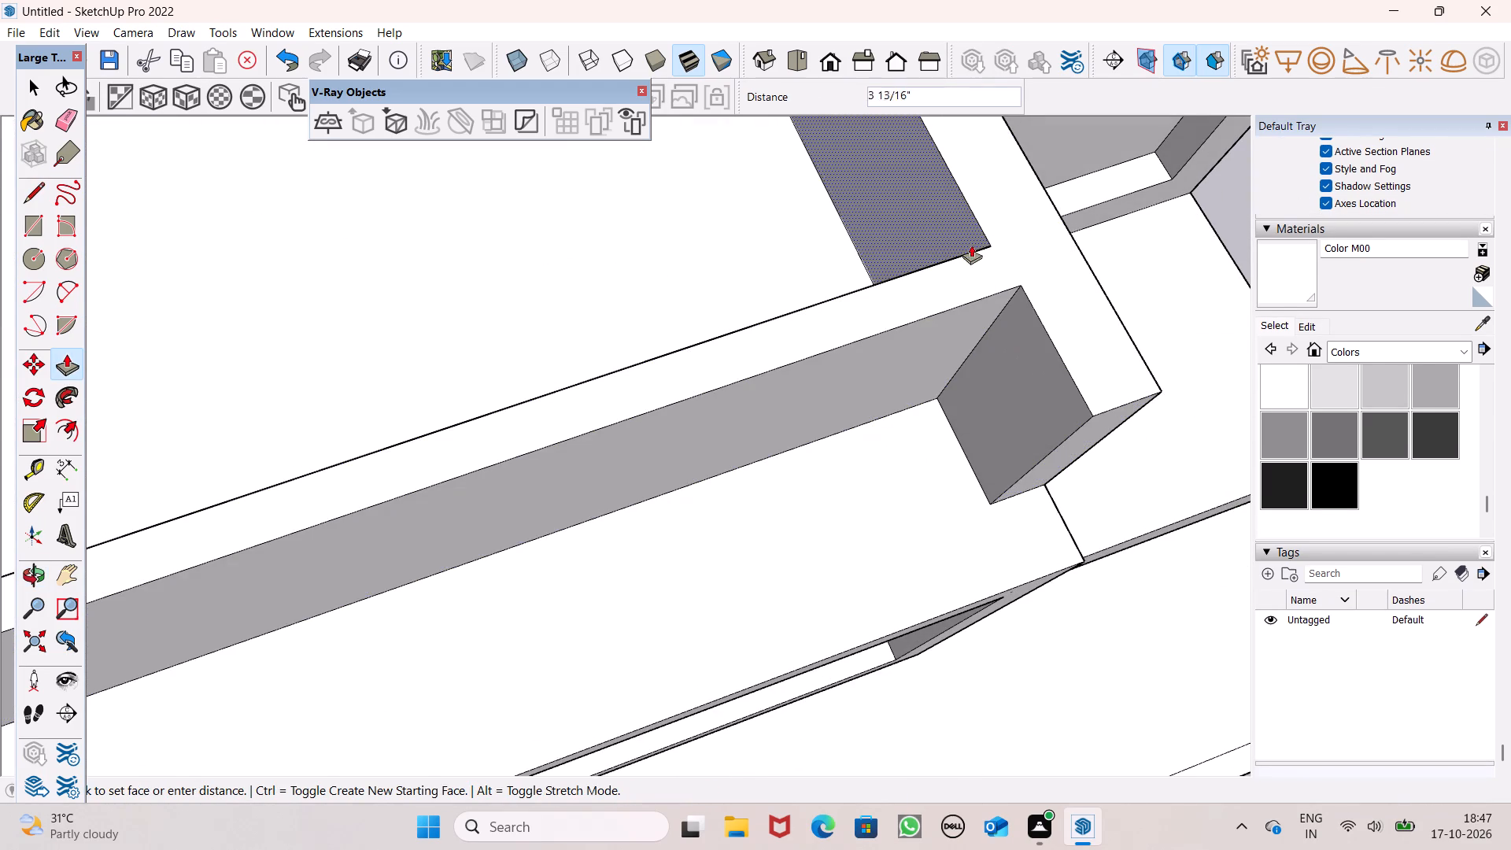
left_click_drag(971, 245, 1025, 316)
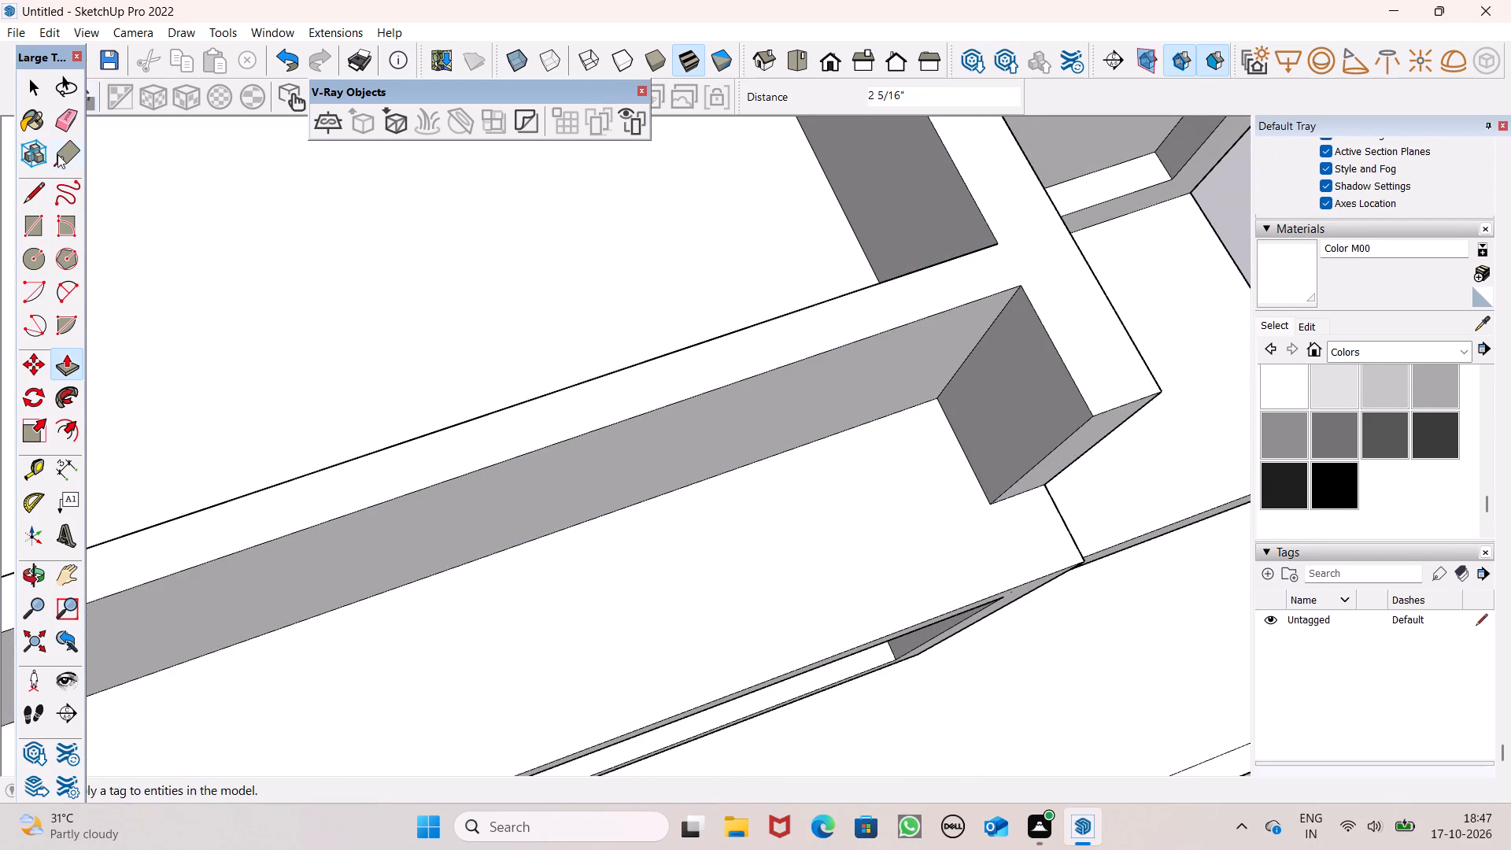
Draw a line about 11 3/16" long across the wall tops, separating the front parapet top from the return wall top.
left_click(39, 185)
middle_click_drag(1093, 285, 962, 333)
scroll(966, 341, "up", 2)
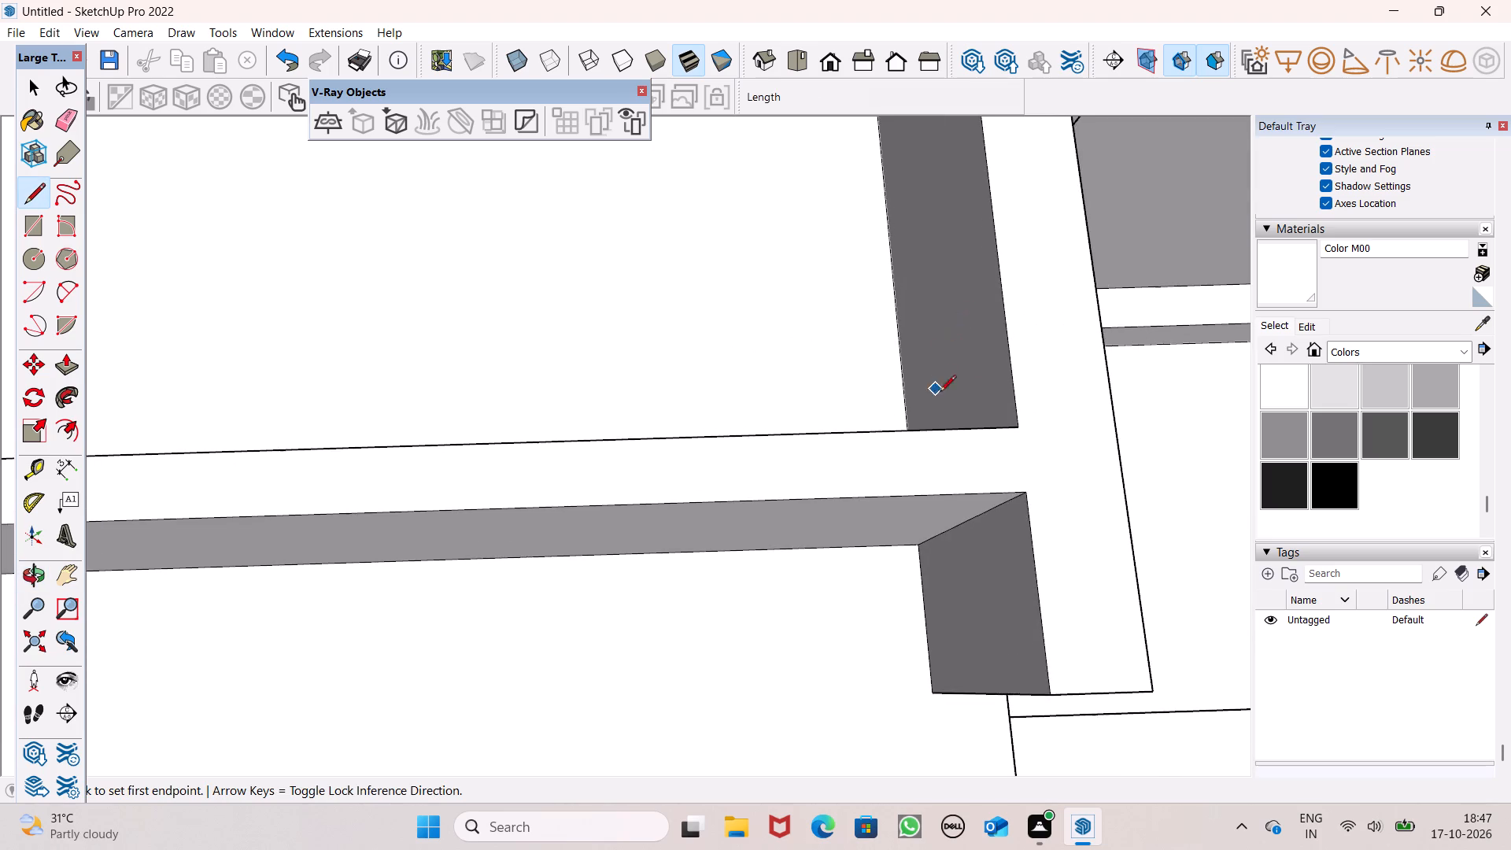
scroll(940, 393, "up", 5)
left_click(1044, 445)
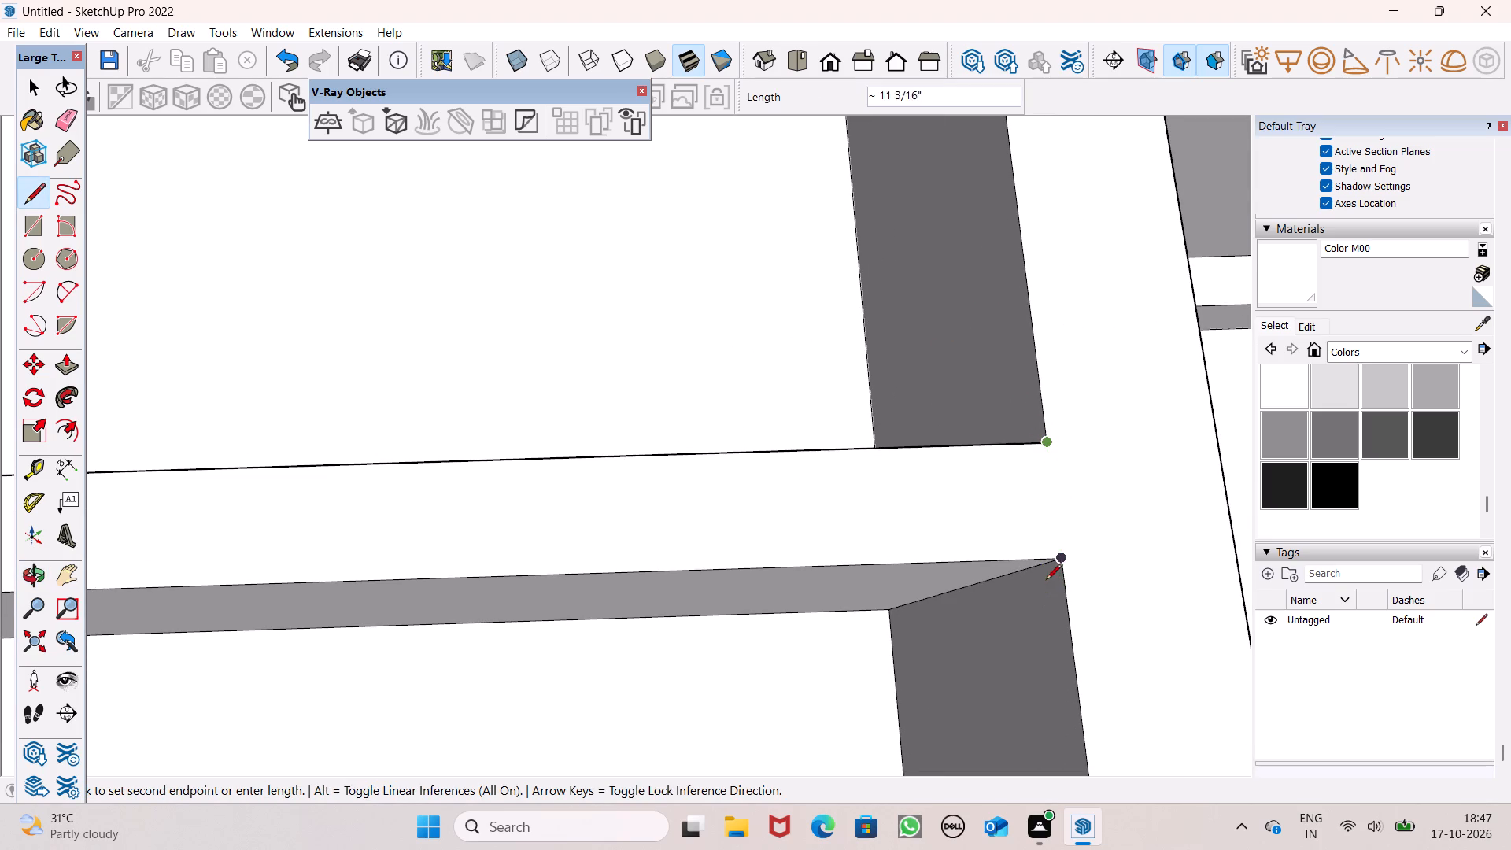
left_click(1055, 560)
key("space")
Push/Pull the separated top face of the front parapet by 4".
scroll(1056, 440, "down", 9)
scroll(973, 298, "down", 7)
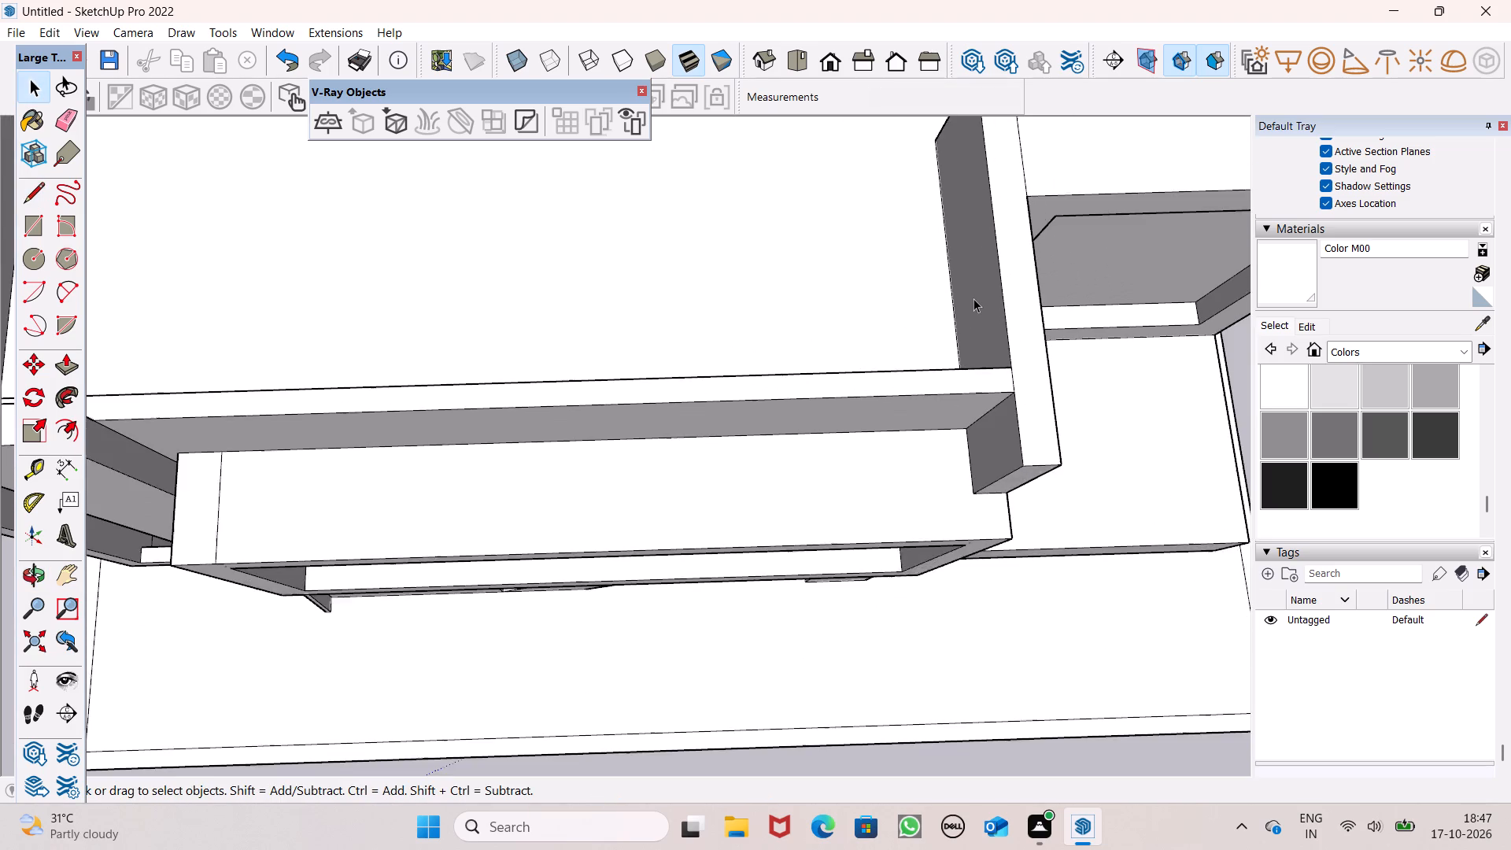
scroll(973, 298, "down", 10)
scroll(1023, 338, "down", 2)
middle_click_drag(1018, 367, 930, 394)
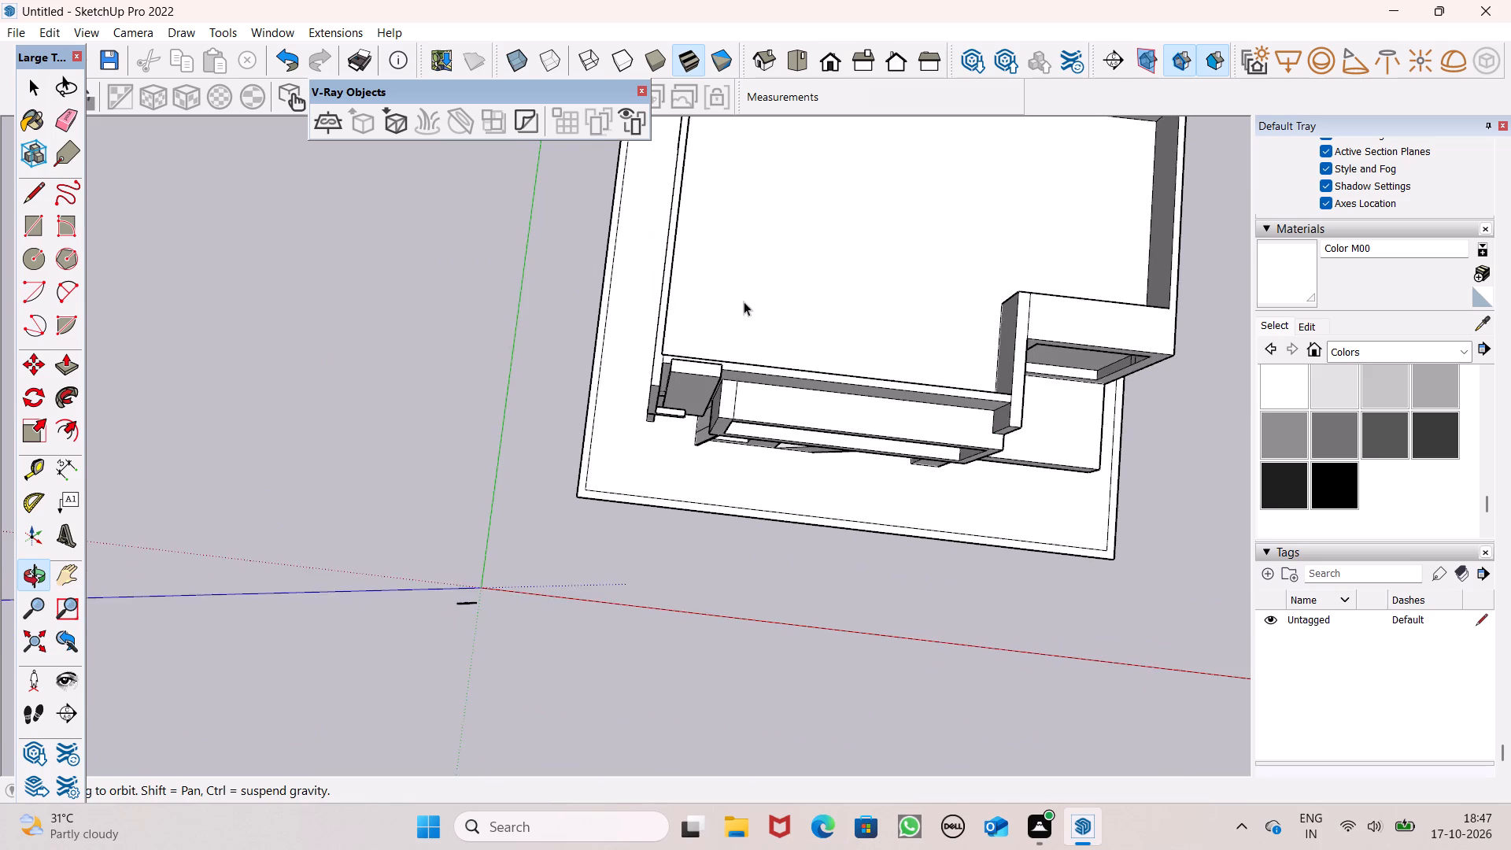
scroll(744, 301, "up", 2)
left_click(61, 353)
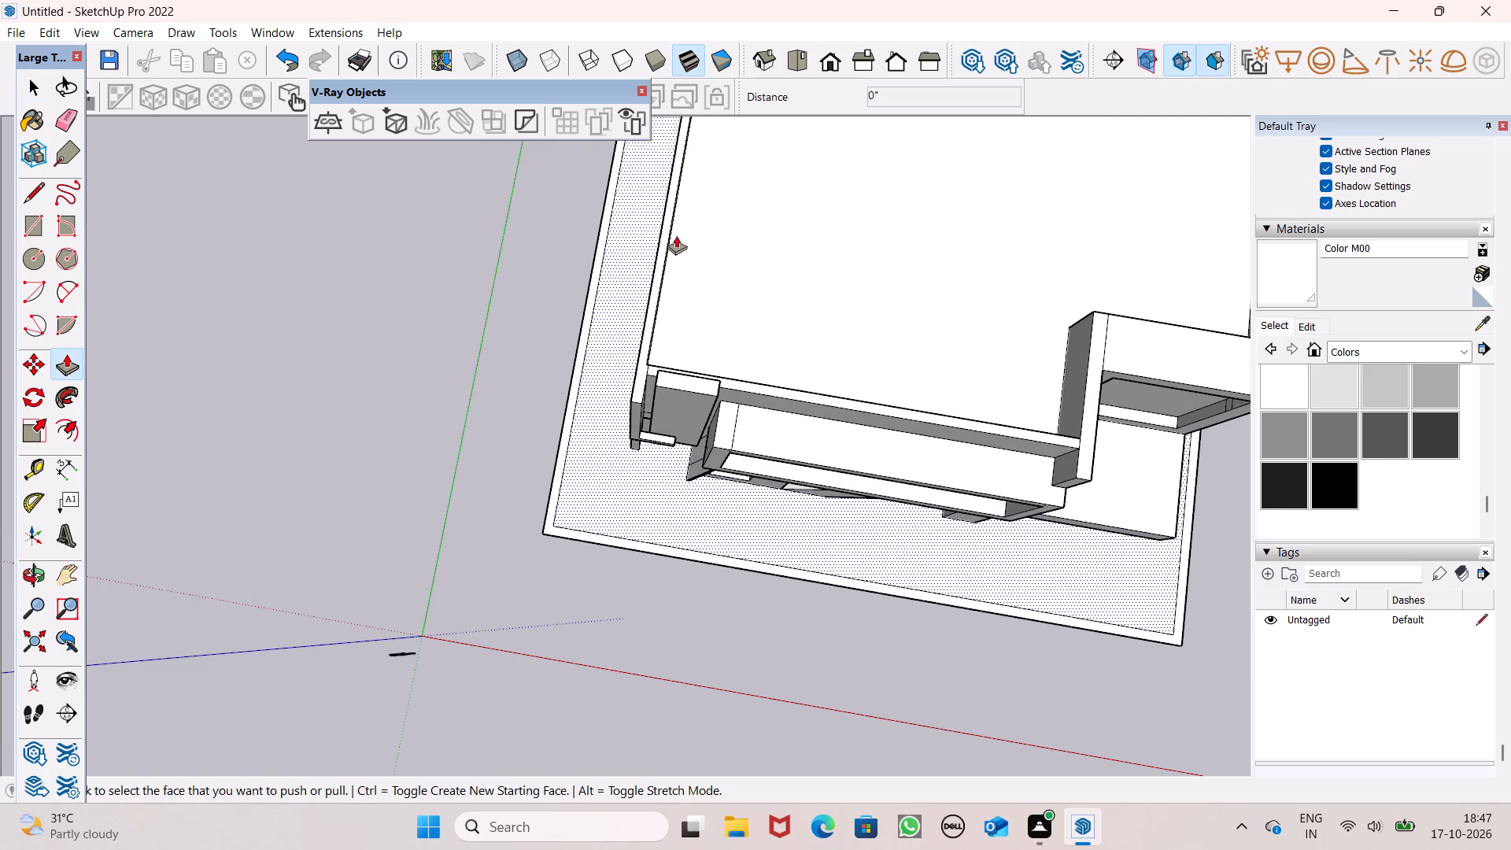
scroll(693, 219, "down", 2)
middle_click_drag(602, 248, 641, 325)
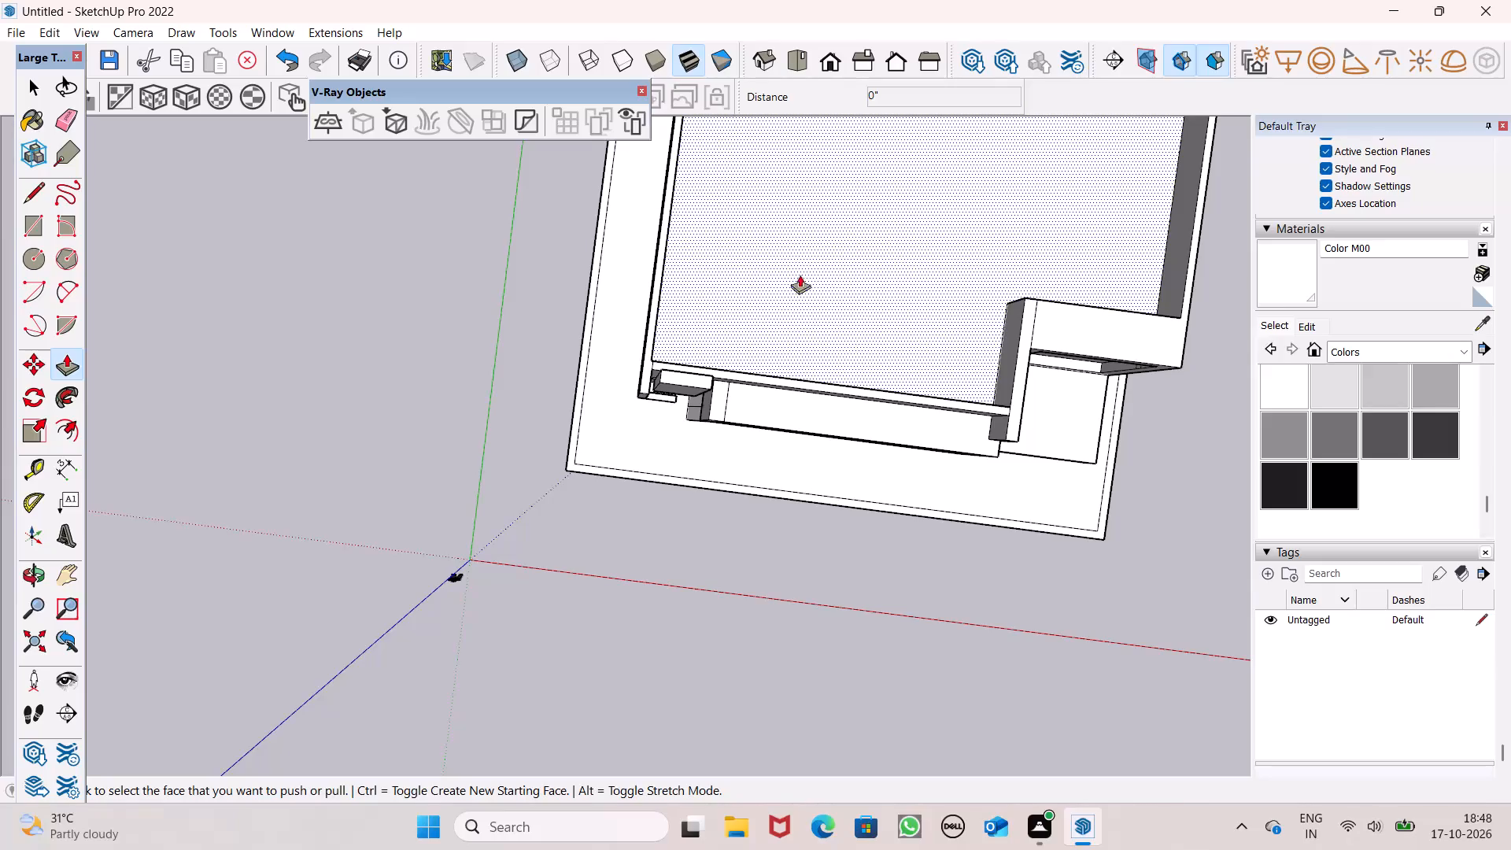
middle_click_drag(817, 424, 796, 213)
scroll(789, 280, "up", 7)
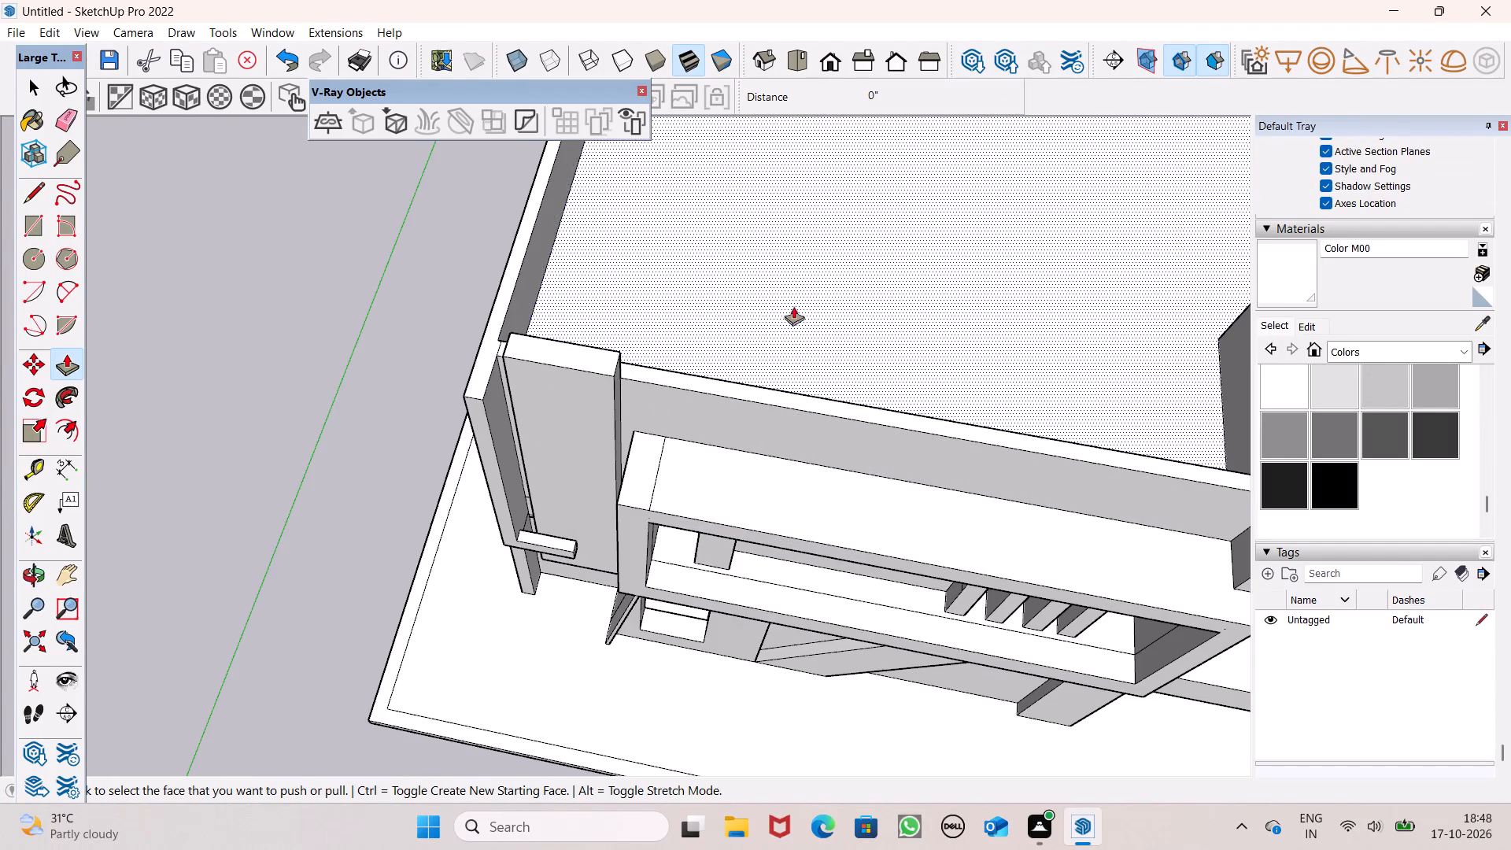
scroll(721, 455, "up", 4)
left_click_drag(697, 350, 698, 345)
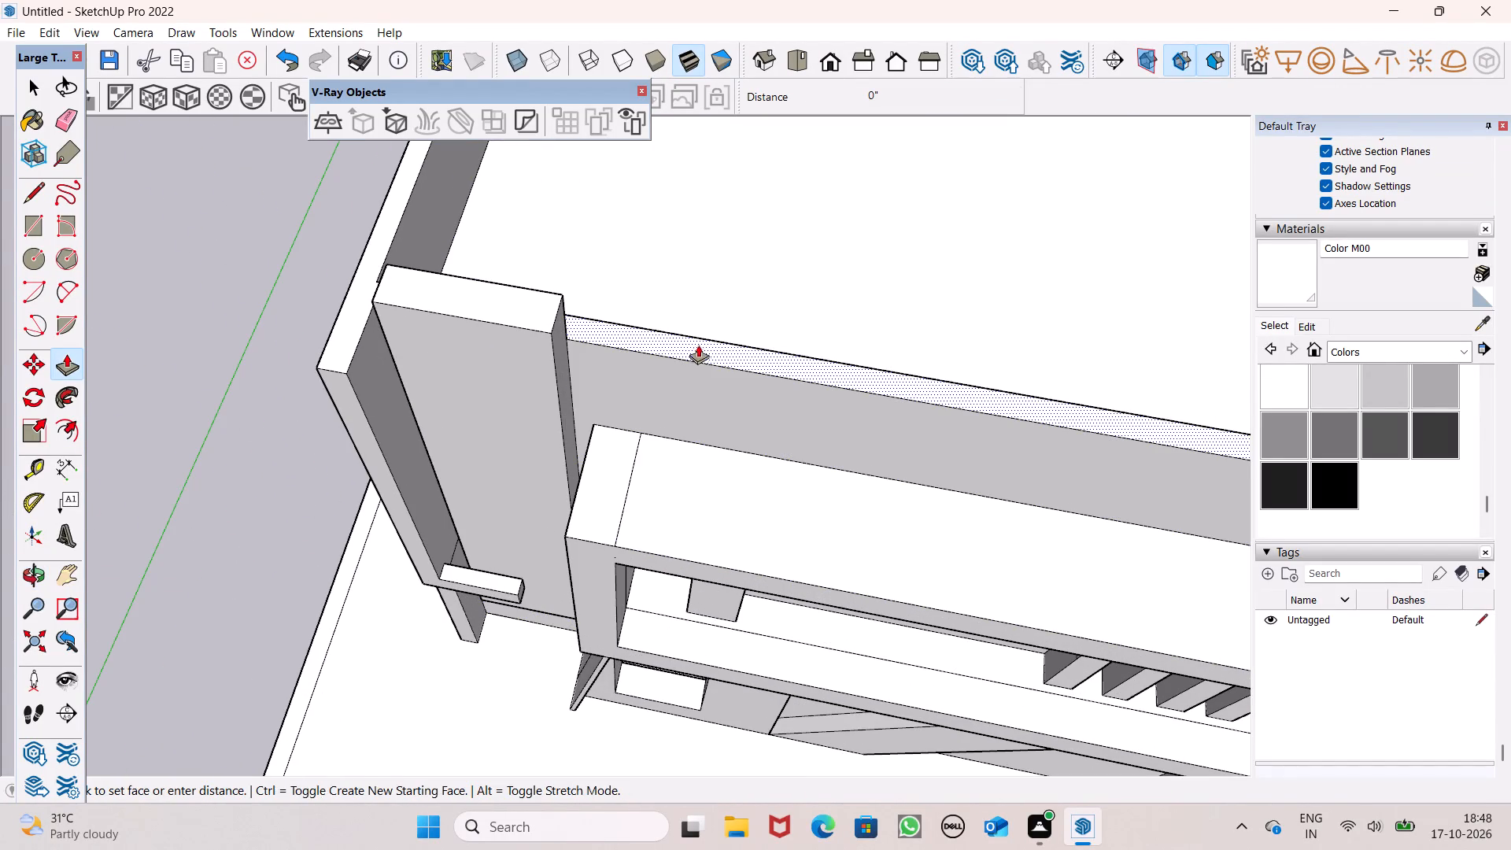
left_click_drag(698, 345, 700, 338)
type("4\"")
key("Return")
scroll(700, 339, "down", 3)
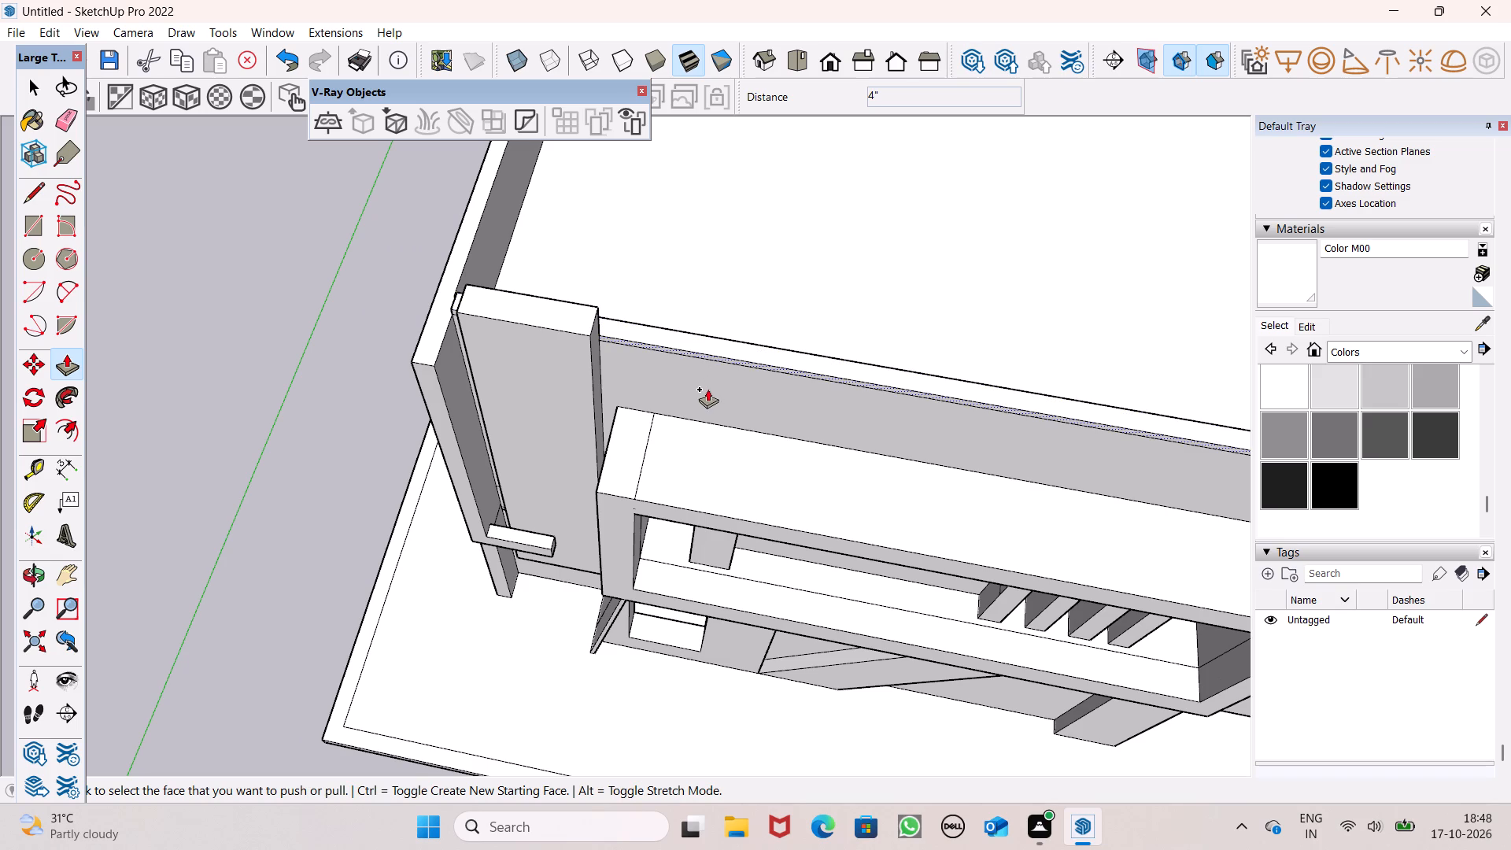
middle_click_drag(704, 411, 728, 328)
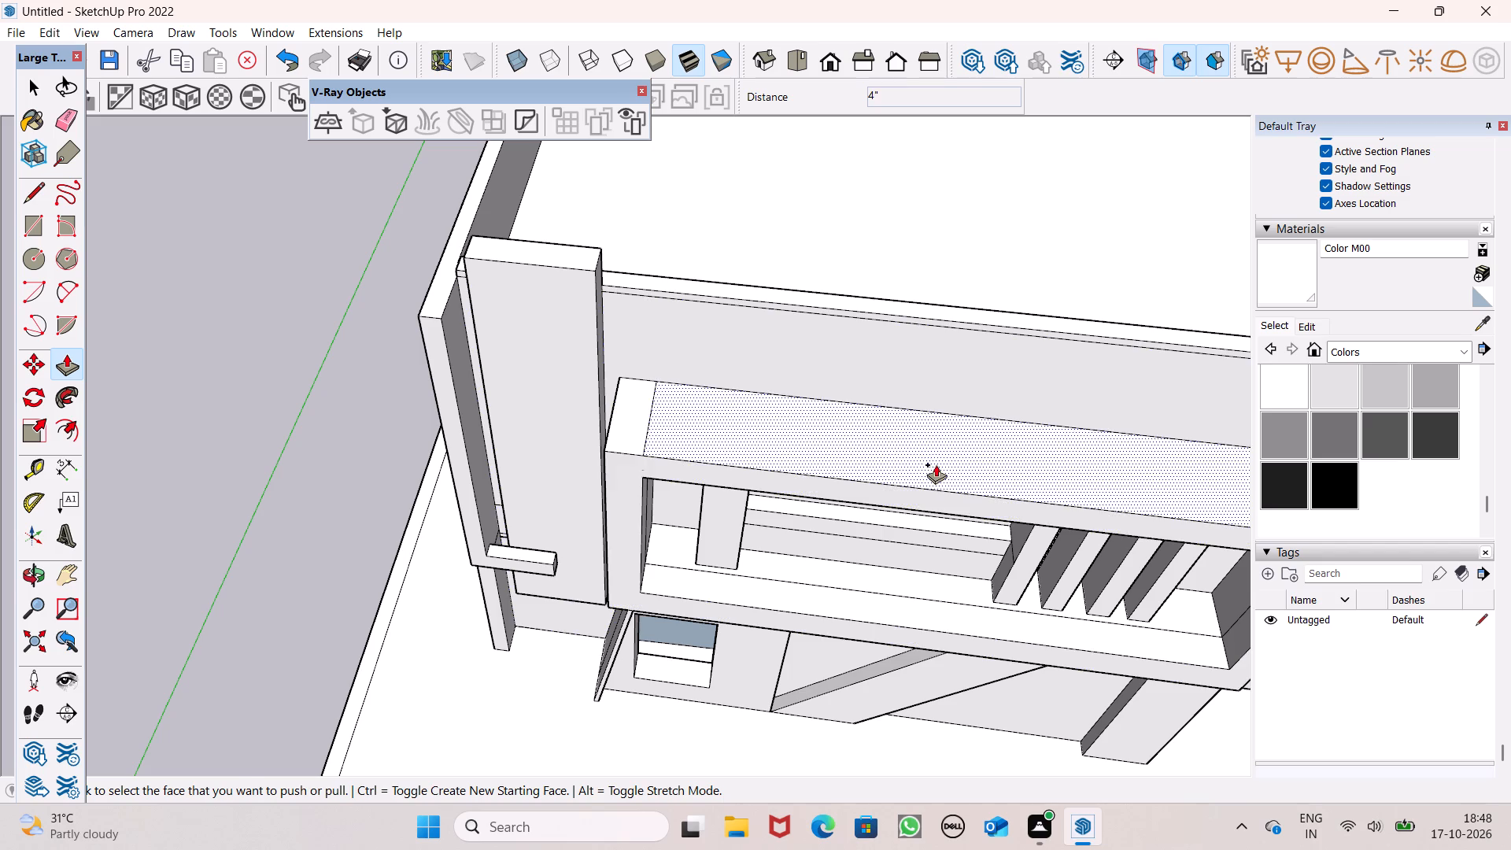
Undo the last Push/Pull of the front parapet's top face.
middle_click_drag(929, 441, 923, 283)
scroll(641, 232, "up", 1)
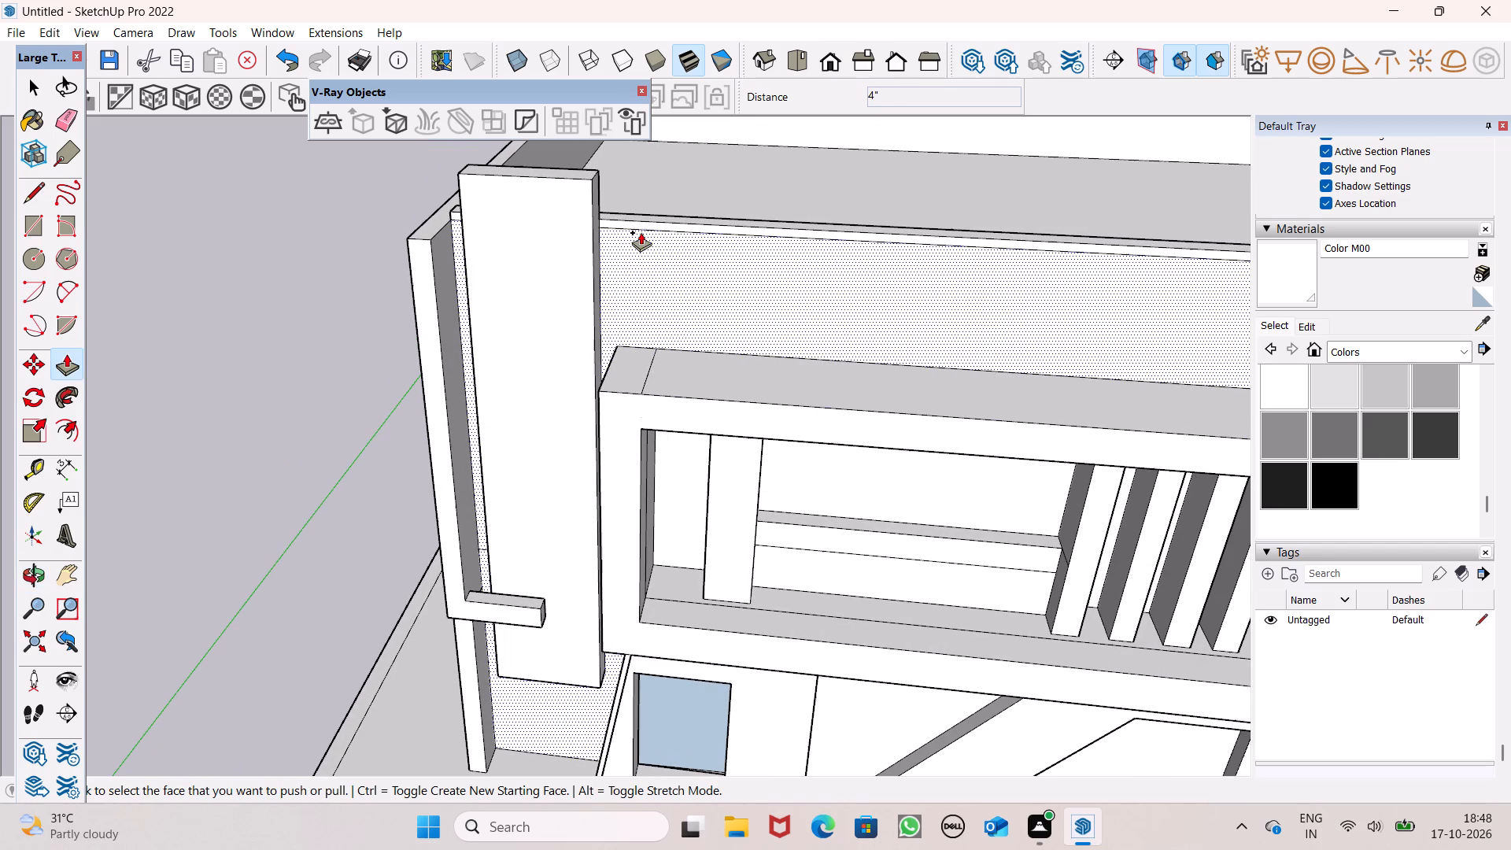
key("ctrl+z")
Push/Pull the return wall's narrow front end face back by about 2' 5 15/16", flush with the front parapet face.
middle_click_drag(683, 279, 662, 317)
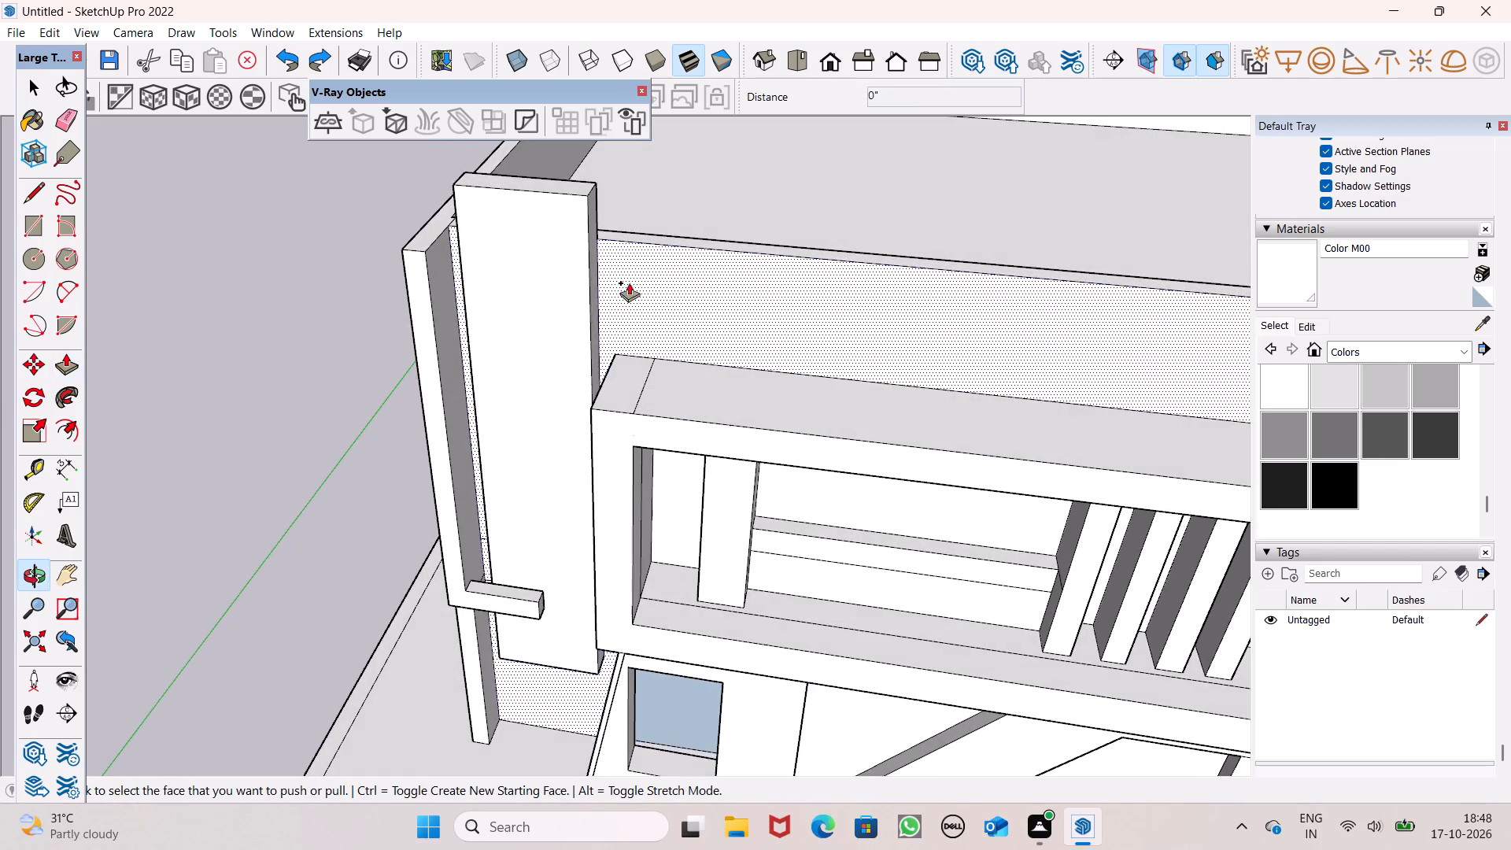
scroll(615, 282, "down", 6)
scroll(903, 264, "up", 4)
scroll(908, 294, "down", 2)
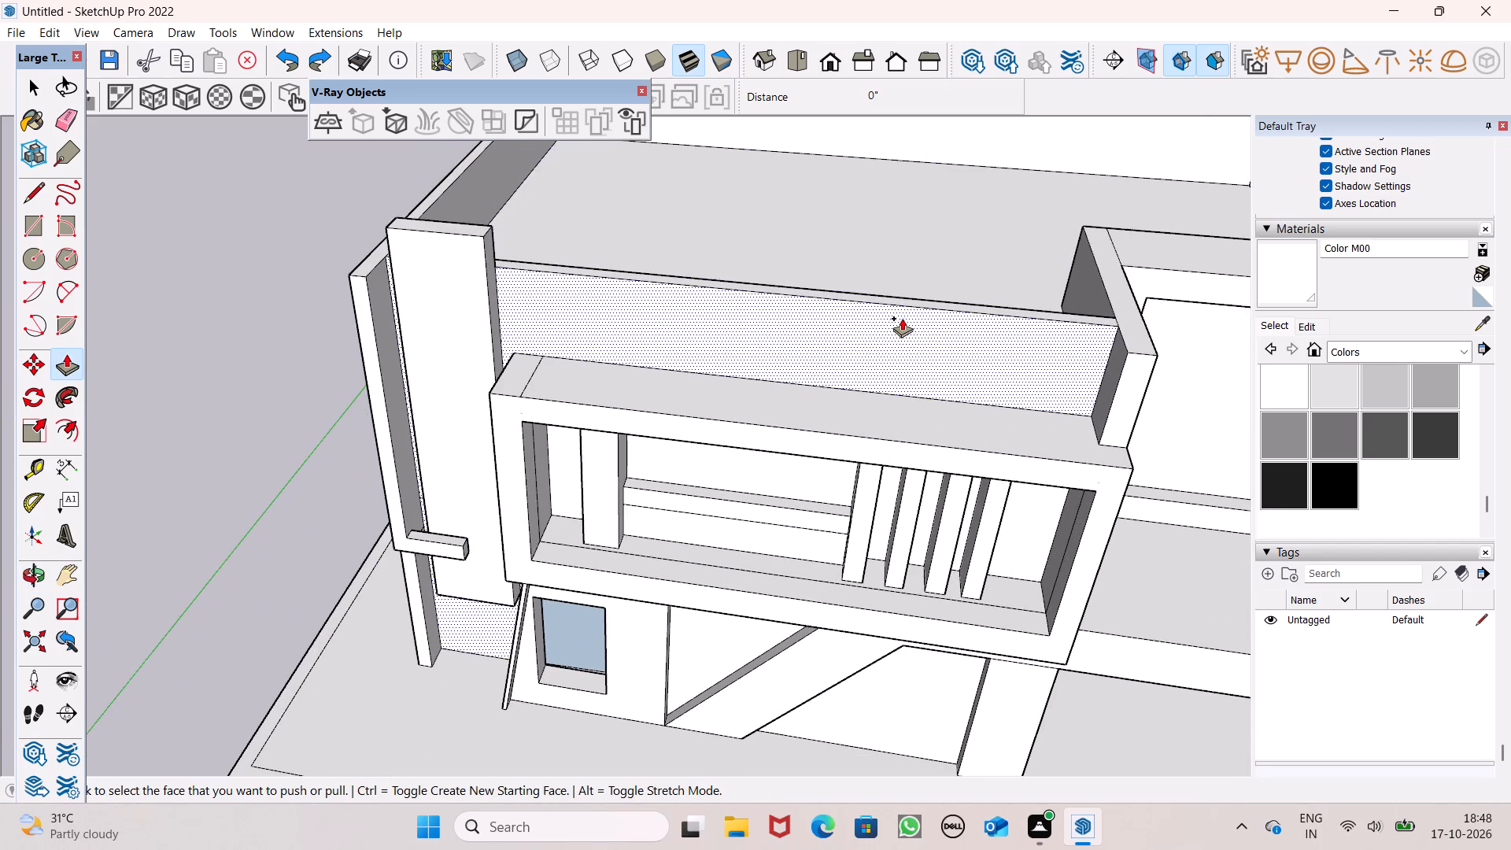
middle_click_drag(901, 319, 780, 278)
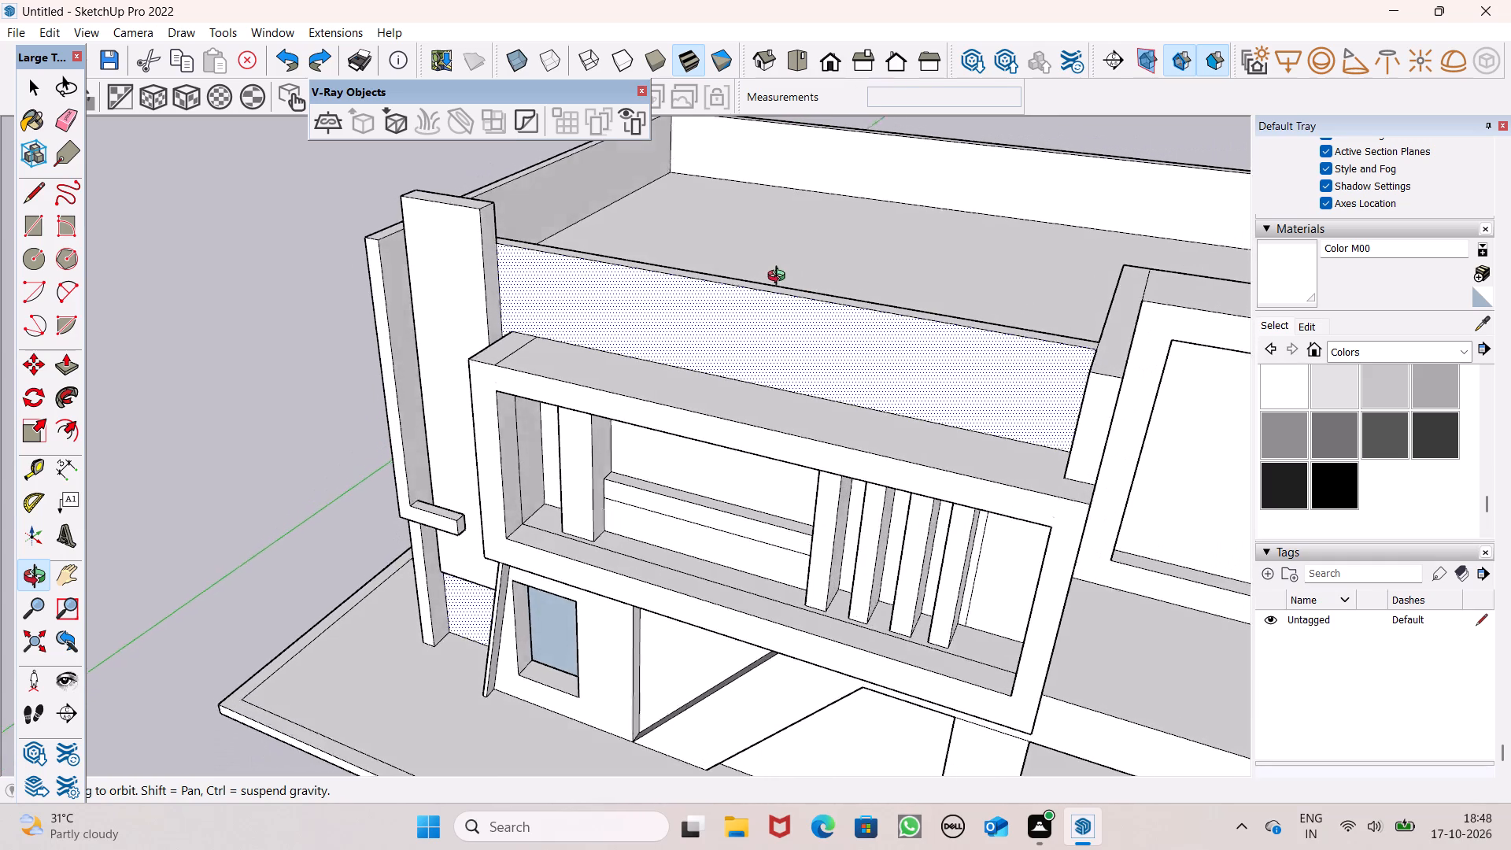
middle_click_drag(780, 278, 741, 263)
key("space")
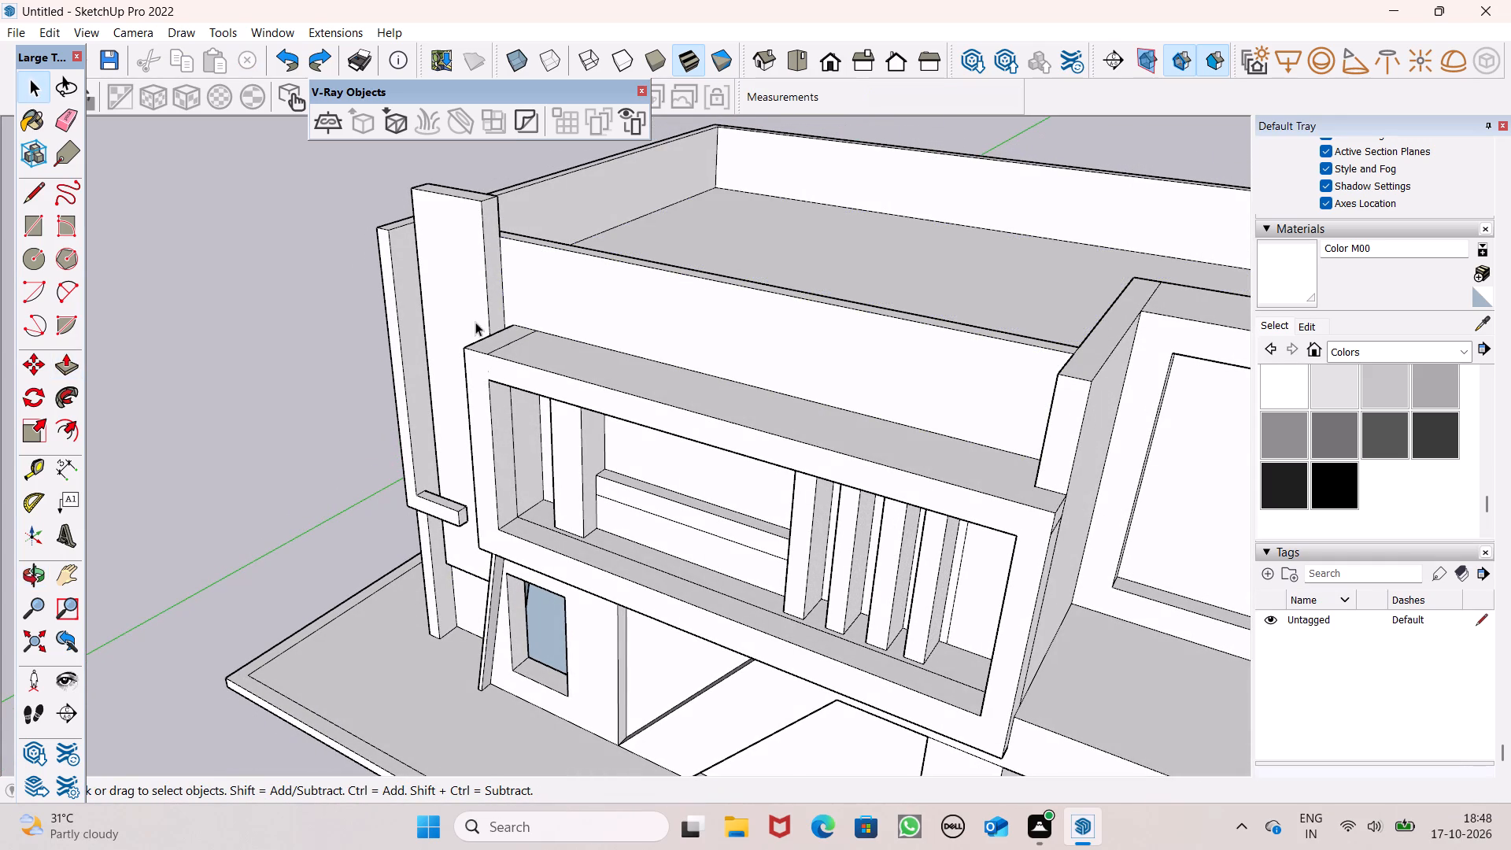
left_click(69, 367)
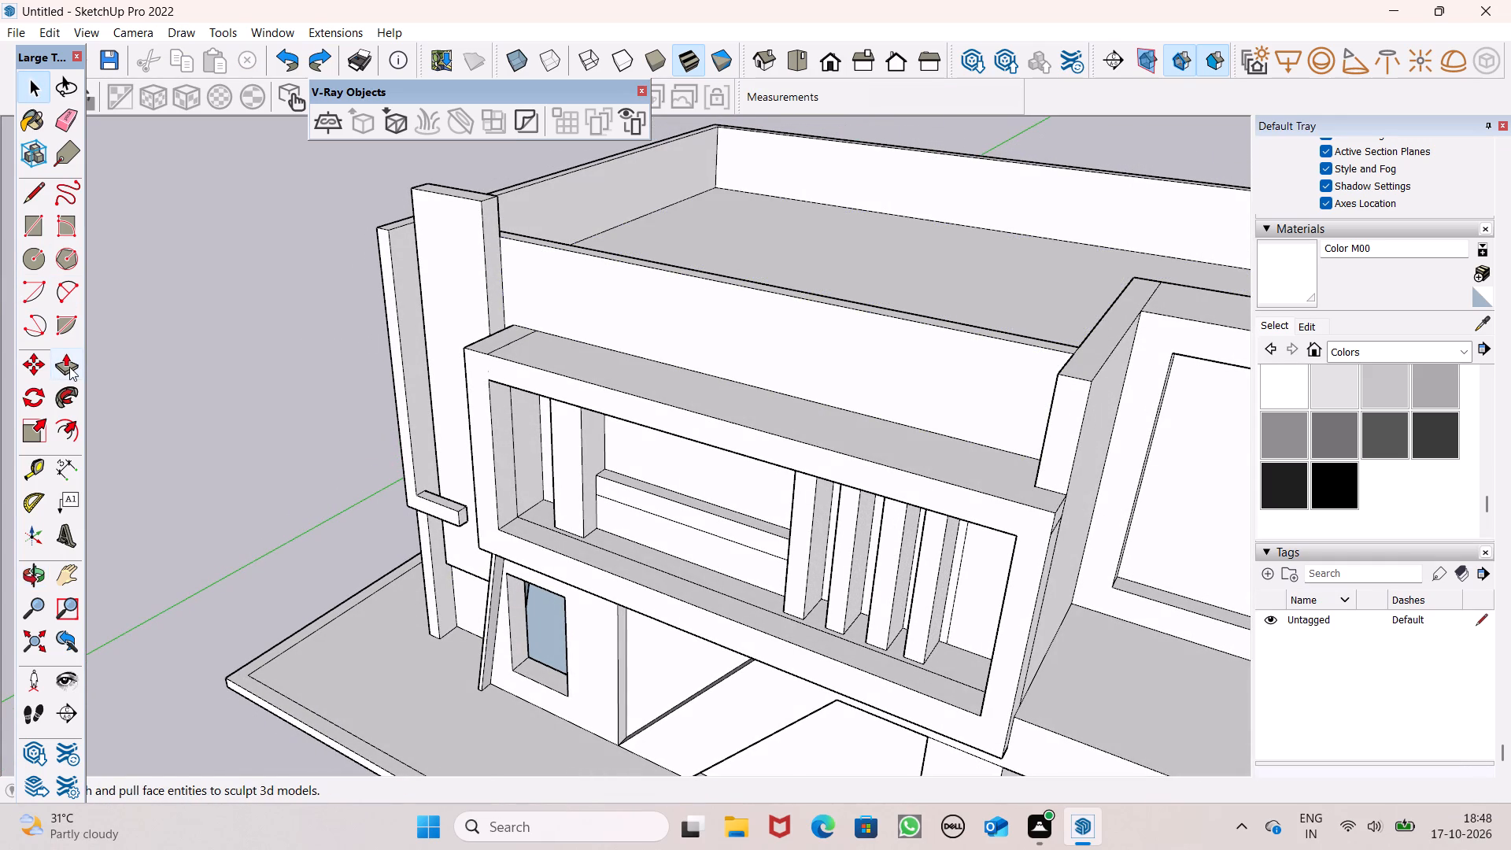
scroll(657, 249, "down", 3)
scroll(902, 309, "up", 4)
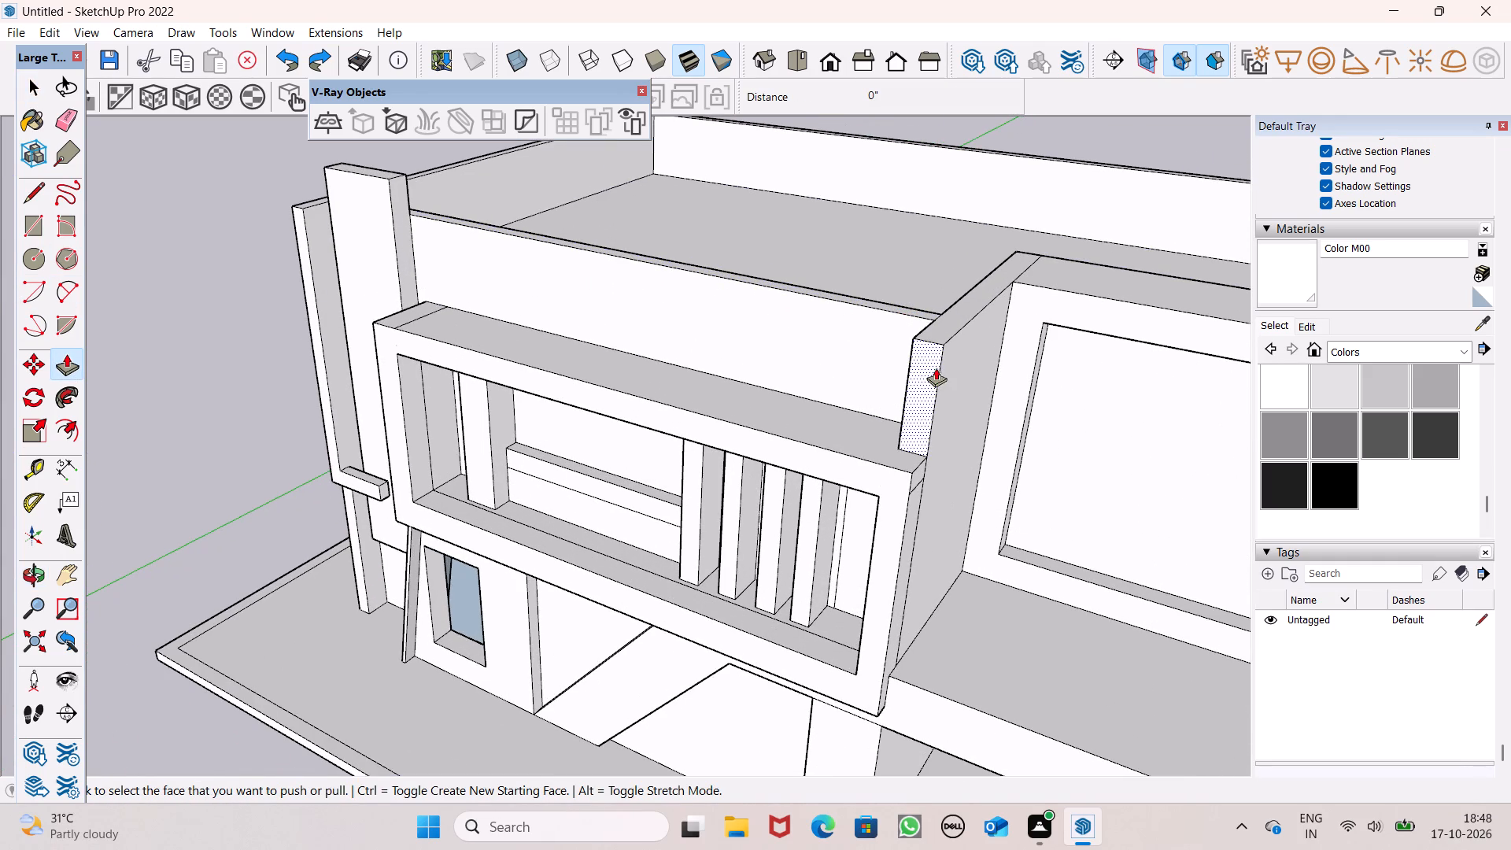
left_click_drag(925, 373, 891, 323)
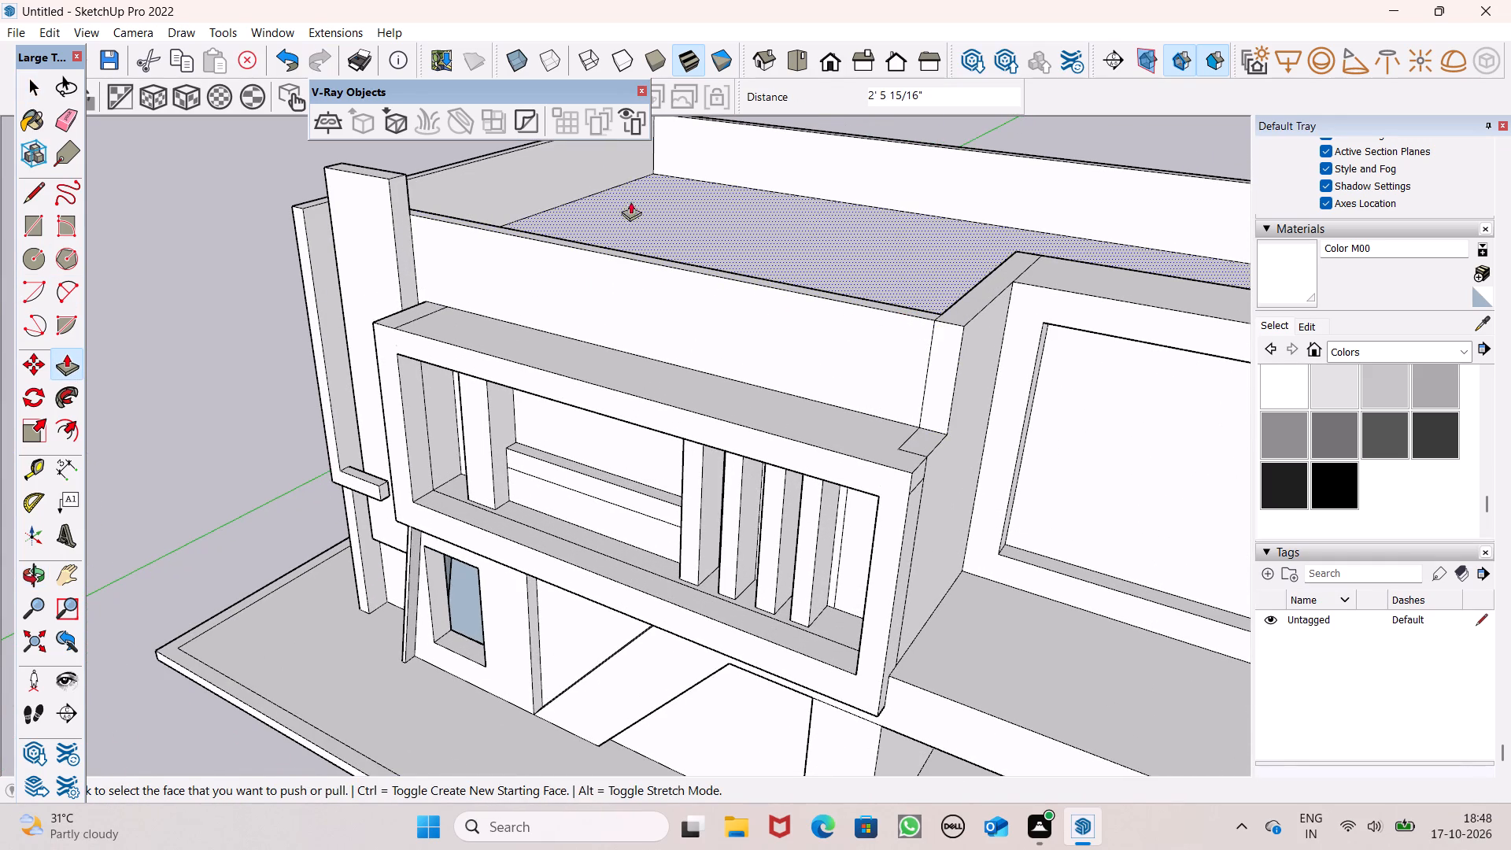
key("space")
Erase the leftover corner edges on the balcony frame's top and the vertical seam on the front parapet face.
left_click_drag(63, 116, 94, 134)
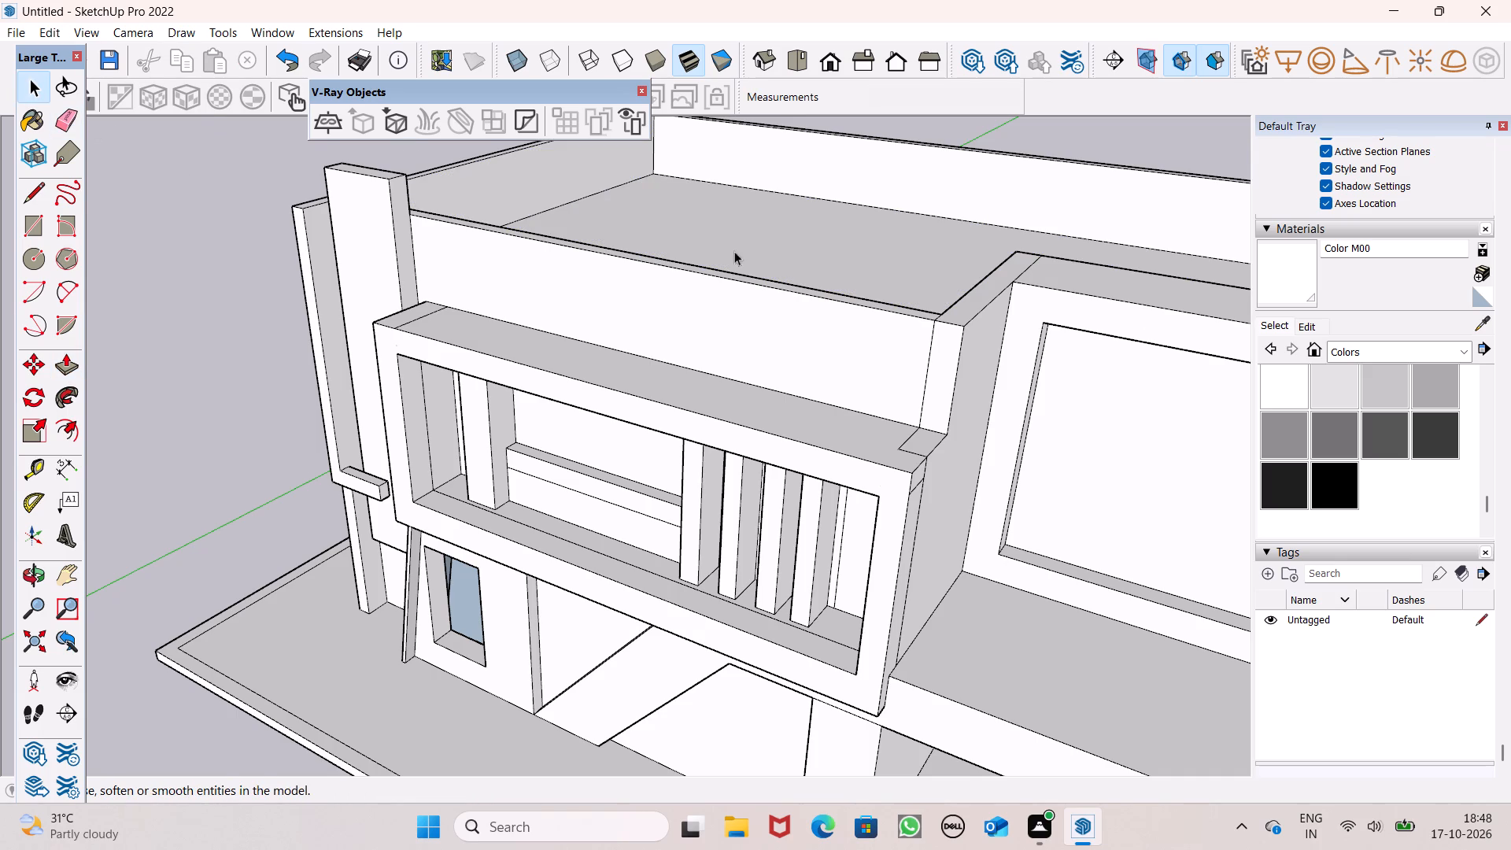
scroll(796, 438, "up", 4)
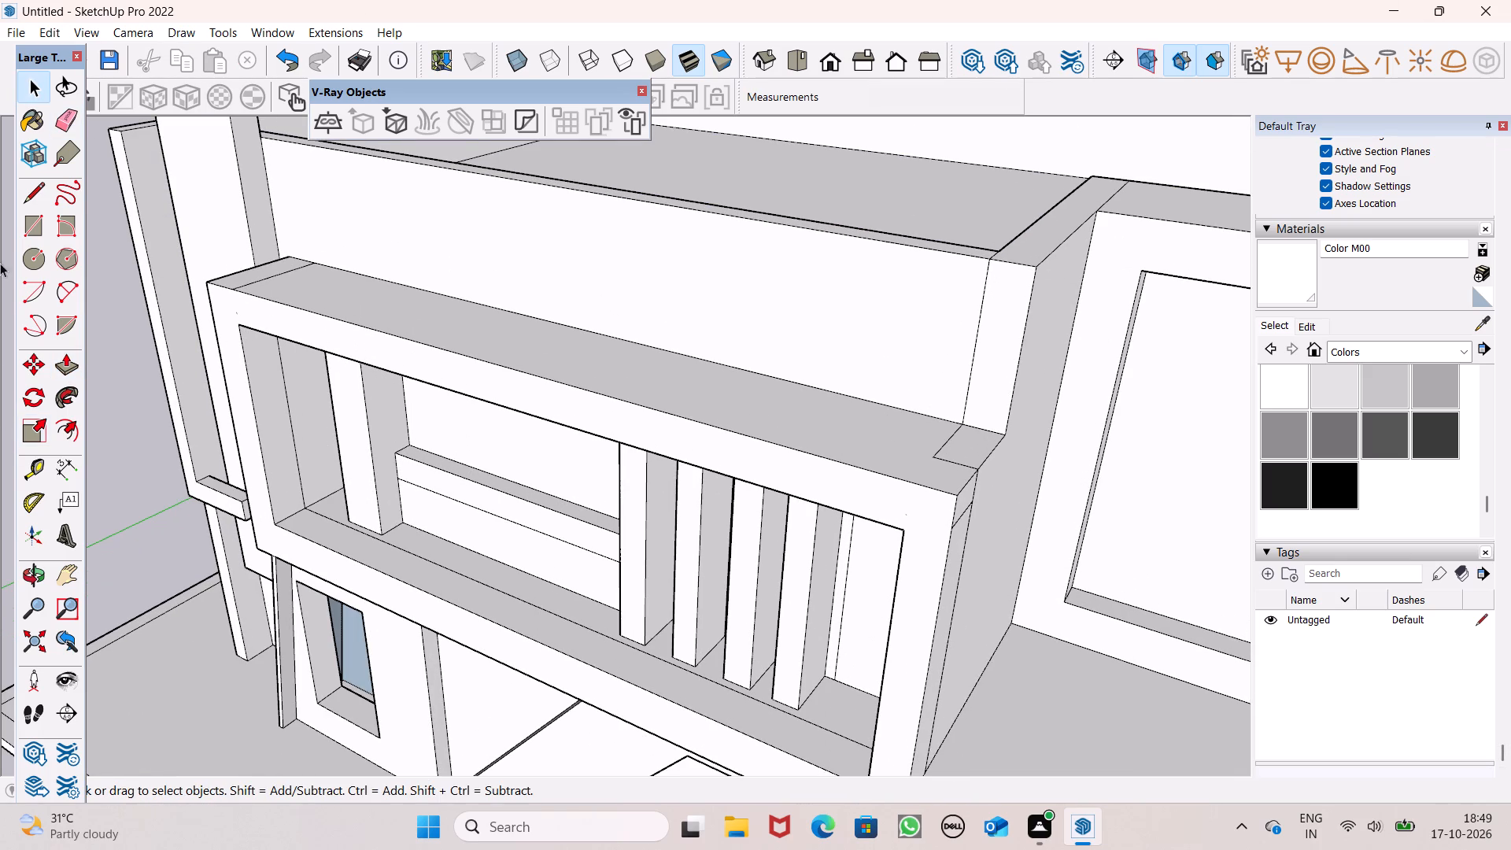
left_click(69, 113)
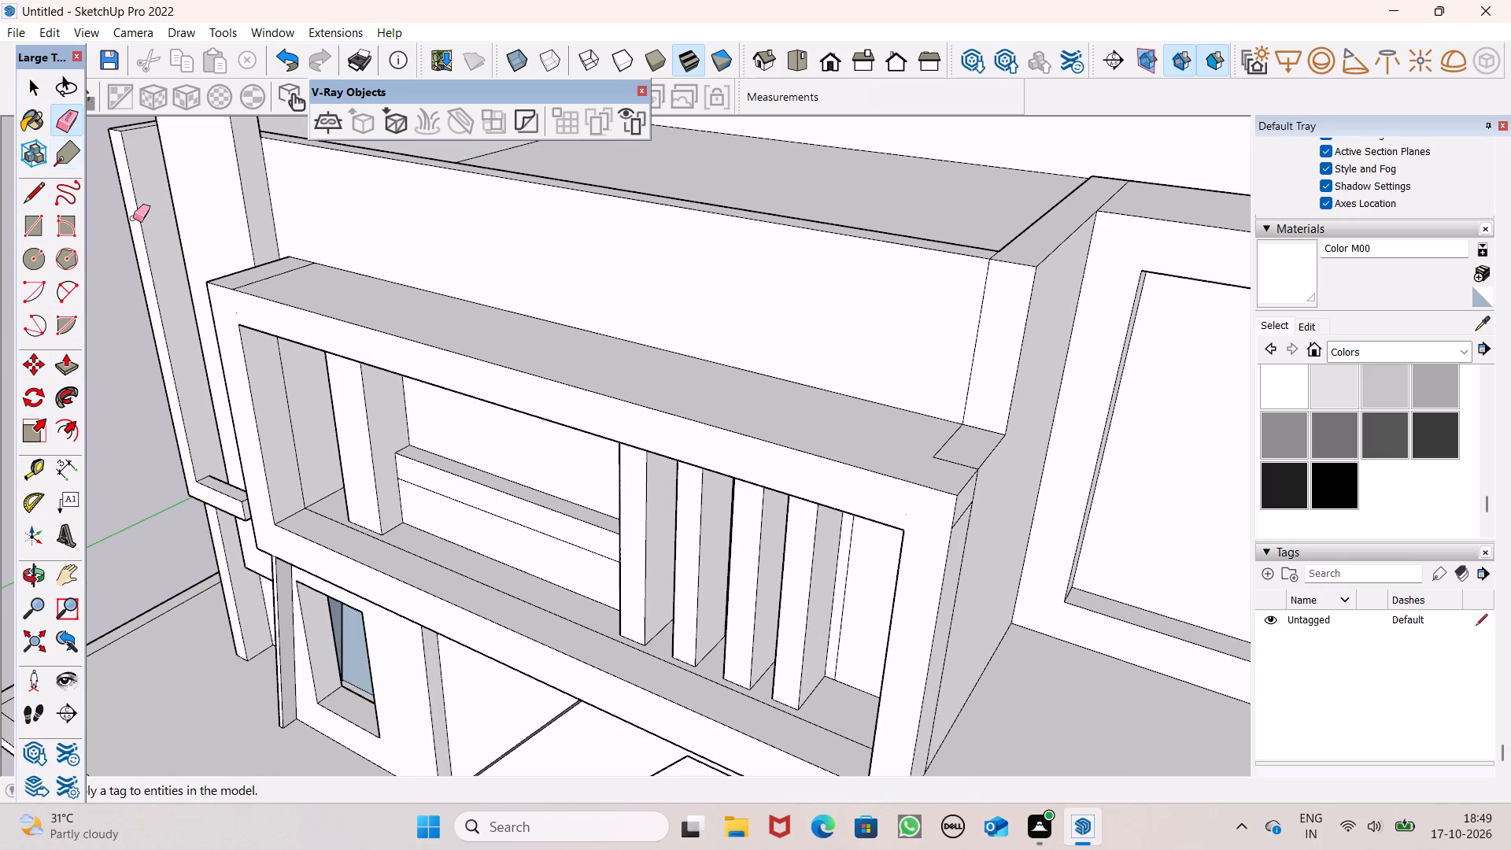
left_click_drag(940, 444, 955, 459)
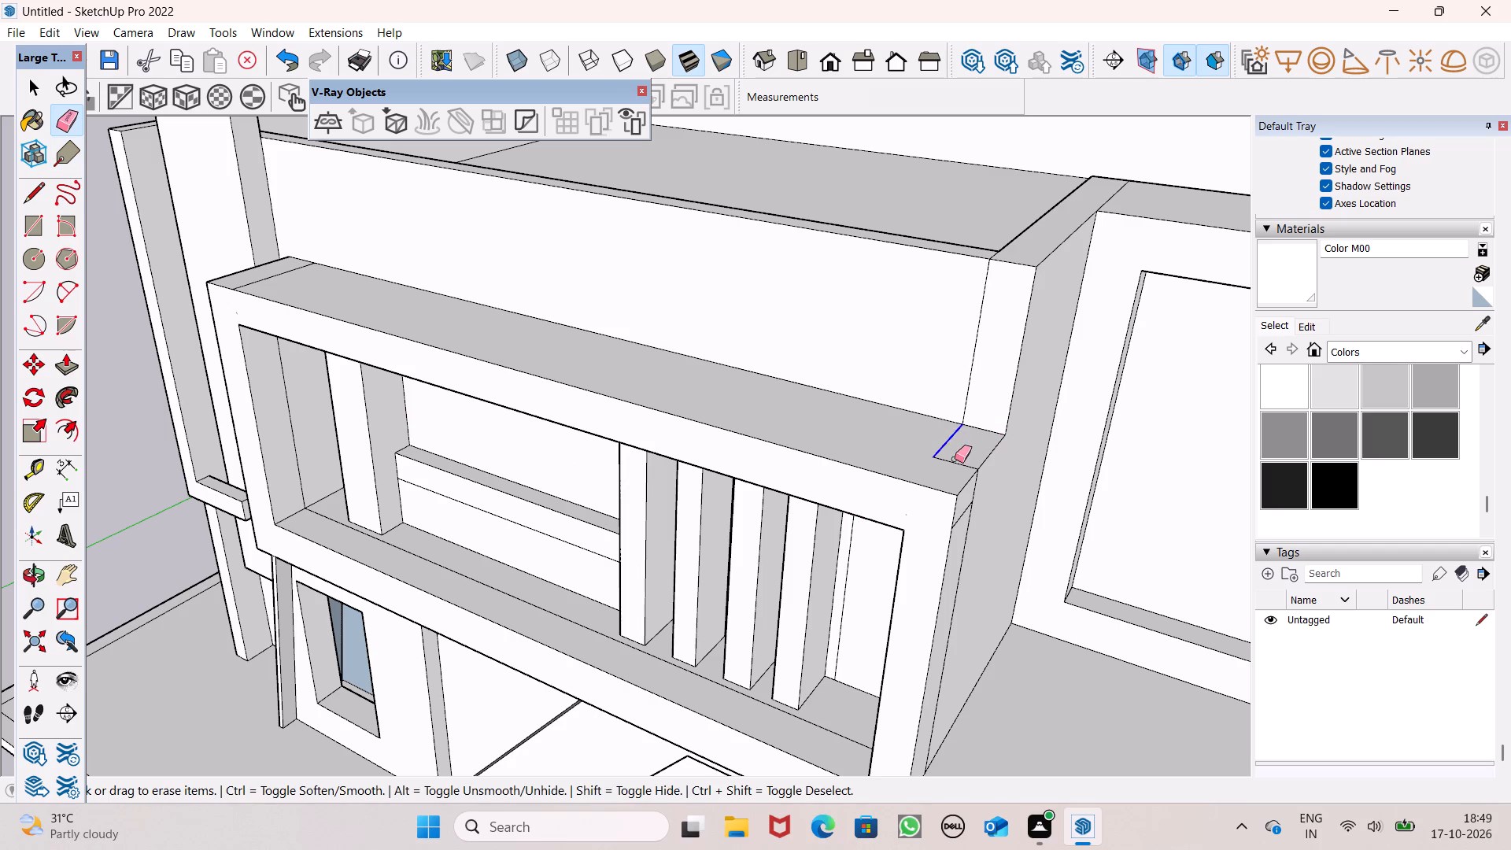
left_click_drag(955, 459, 948, 466)
scroll(991, 342, "up", 3)
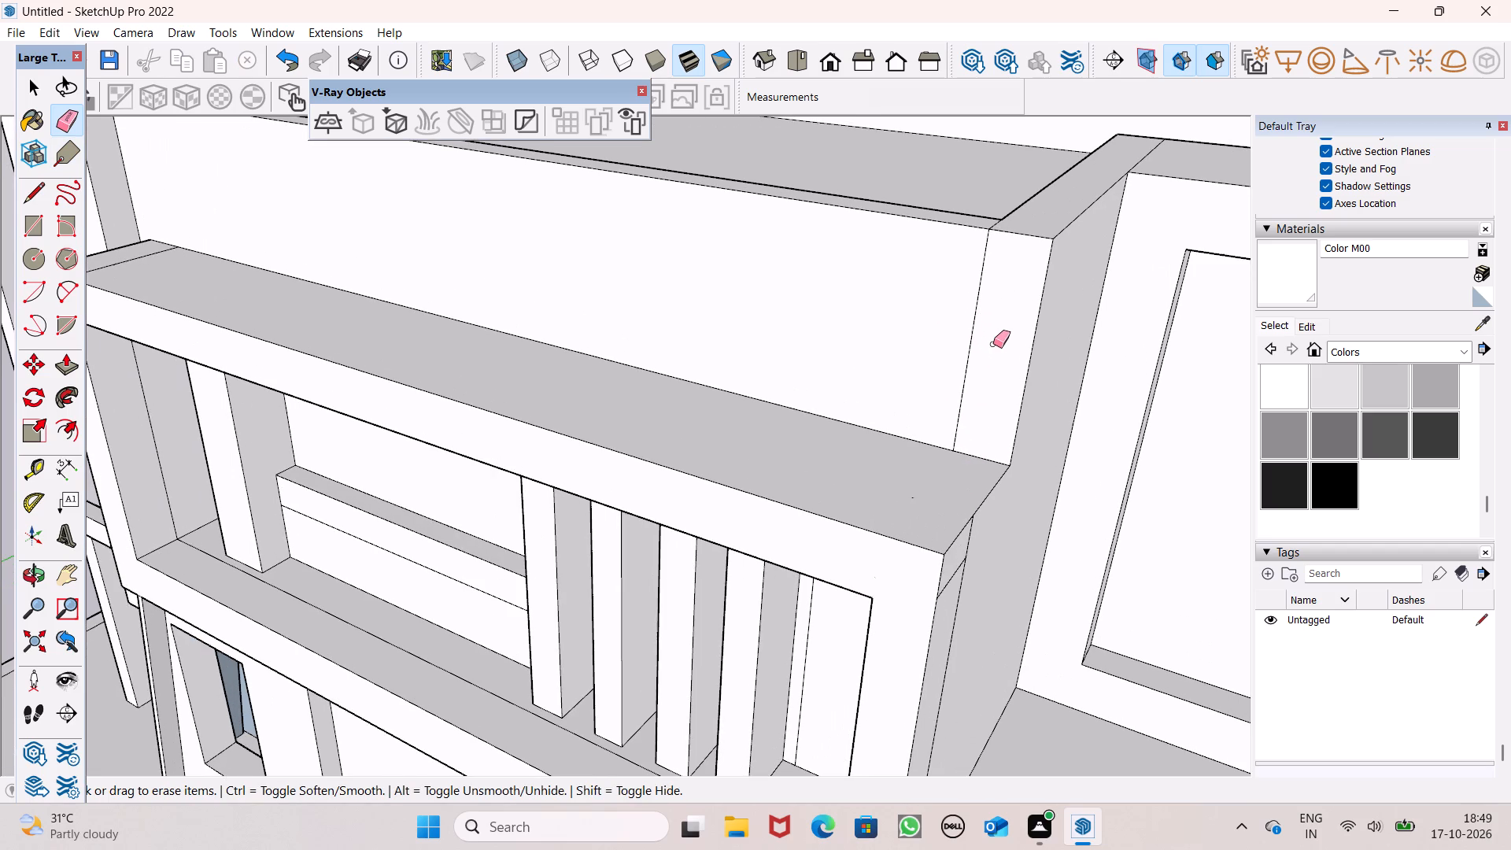
left_click_drag(980, 344, 958, 338)
scroll(962, 334, "down", 2)
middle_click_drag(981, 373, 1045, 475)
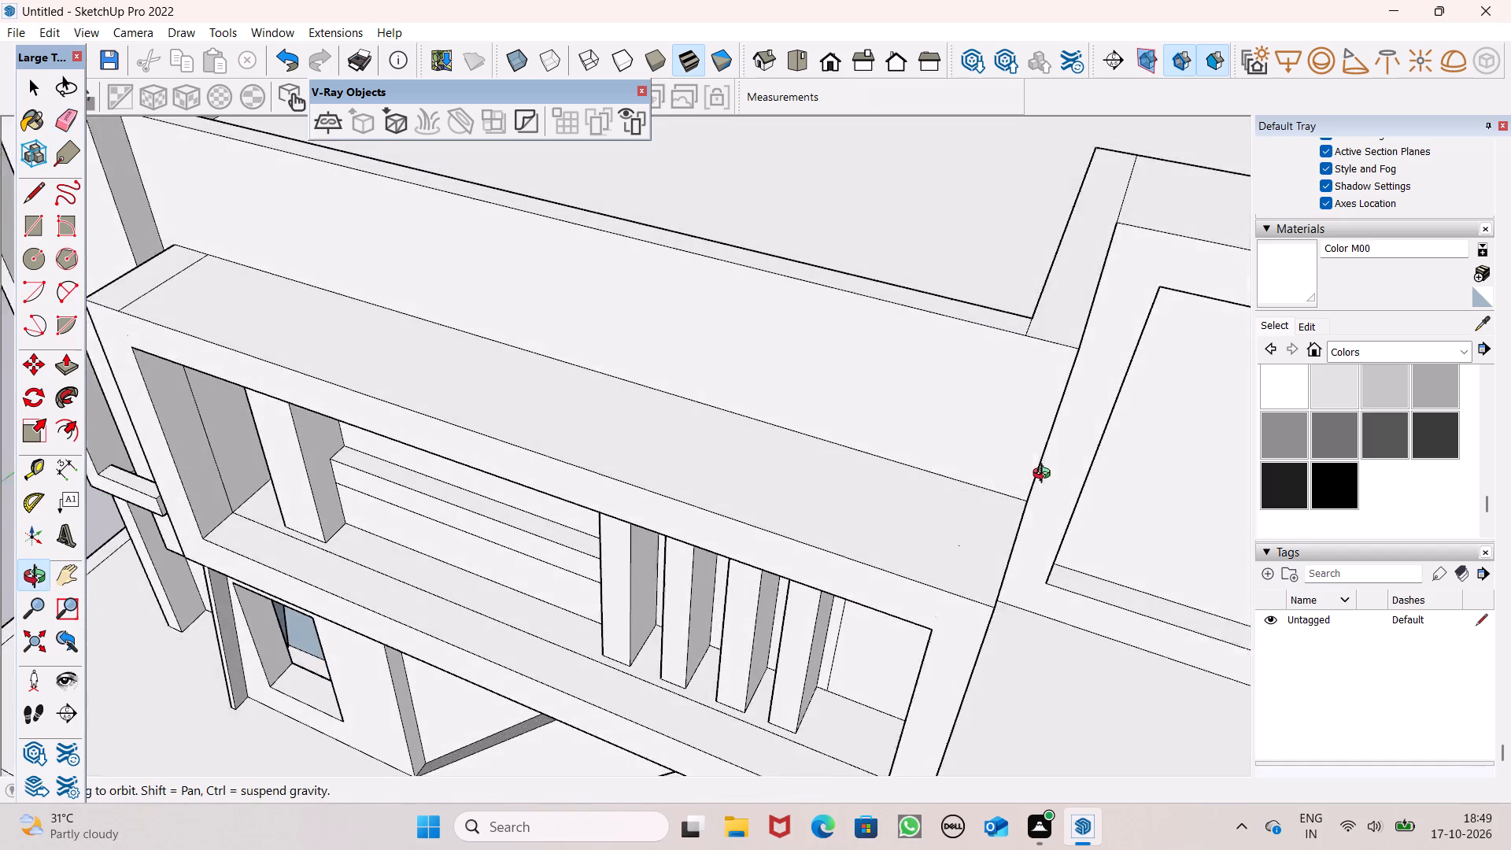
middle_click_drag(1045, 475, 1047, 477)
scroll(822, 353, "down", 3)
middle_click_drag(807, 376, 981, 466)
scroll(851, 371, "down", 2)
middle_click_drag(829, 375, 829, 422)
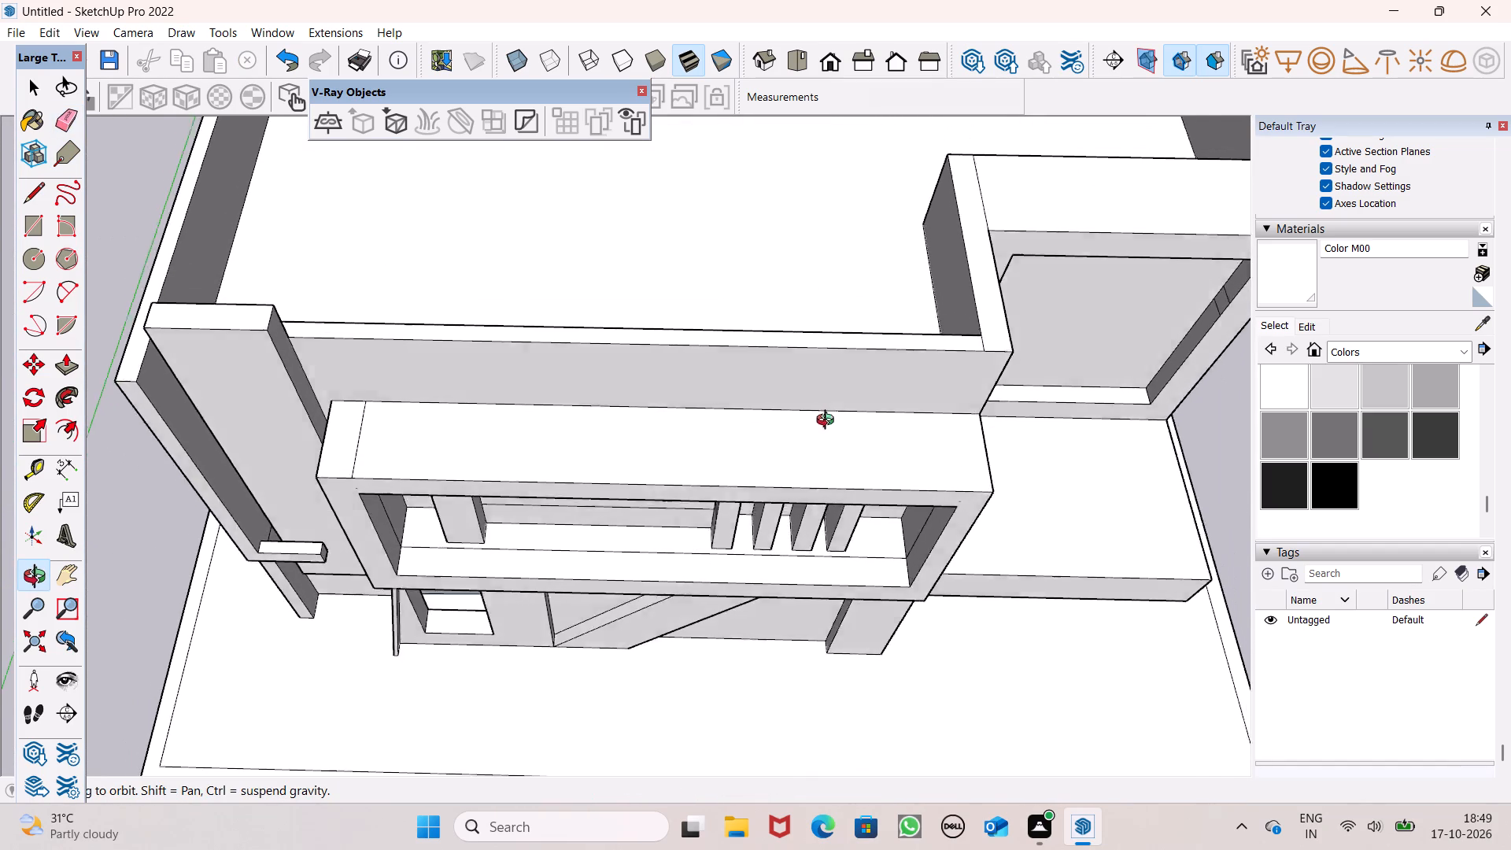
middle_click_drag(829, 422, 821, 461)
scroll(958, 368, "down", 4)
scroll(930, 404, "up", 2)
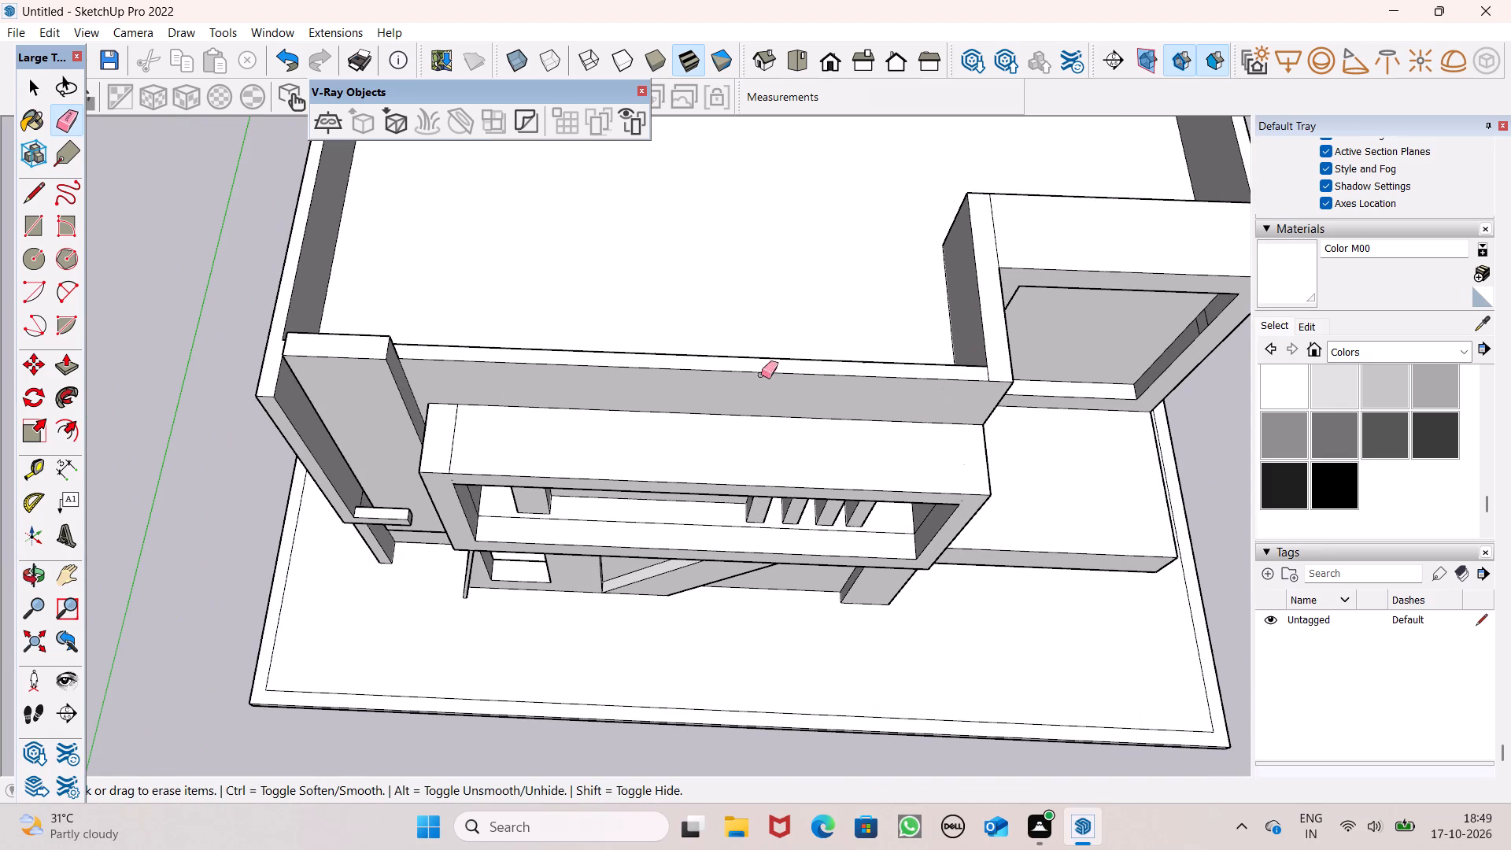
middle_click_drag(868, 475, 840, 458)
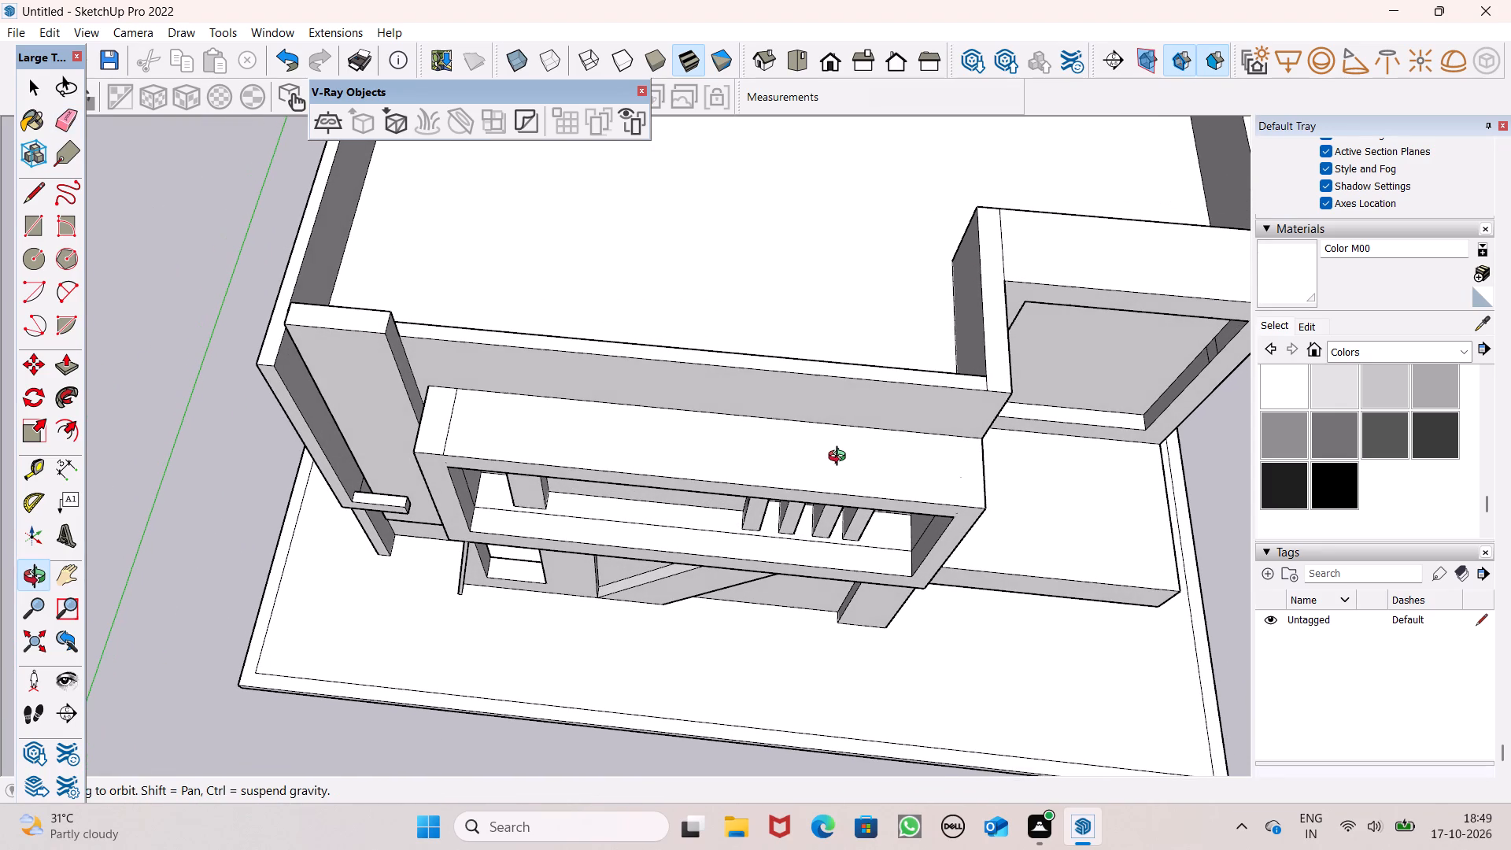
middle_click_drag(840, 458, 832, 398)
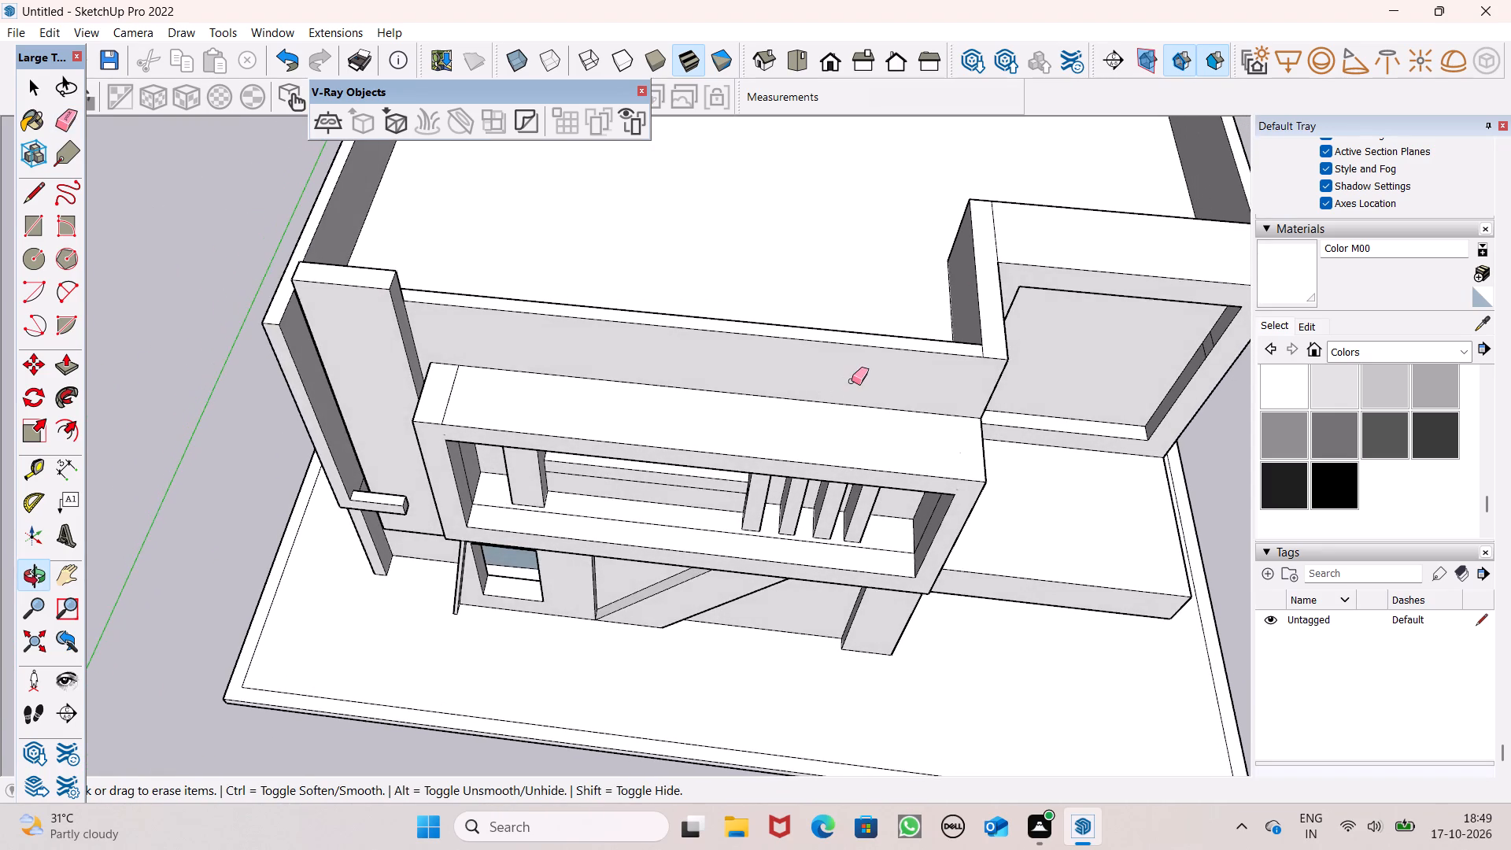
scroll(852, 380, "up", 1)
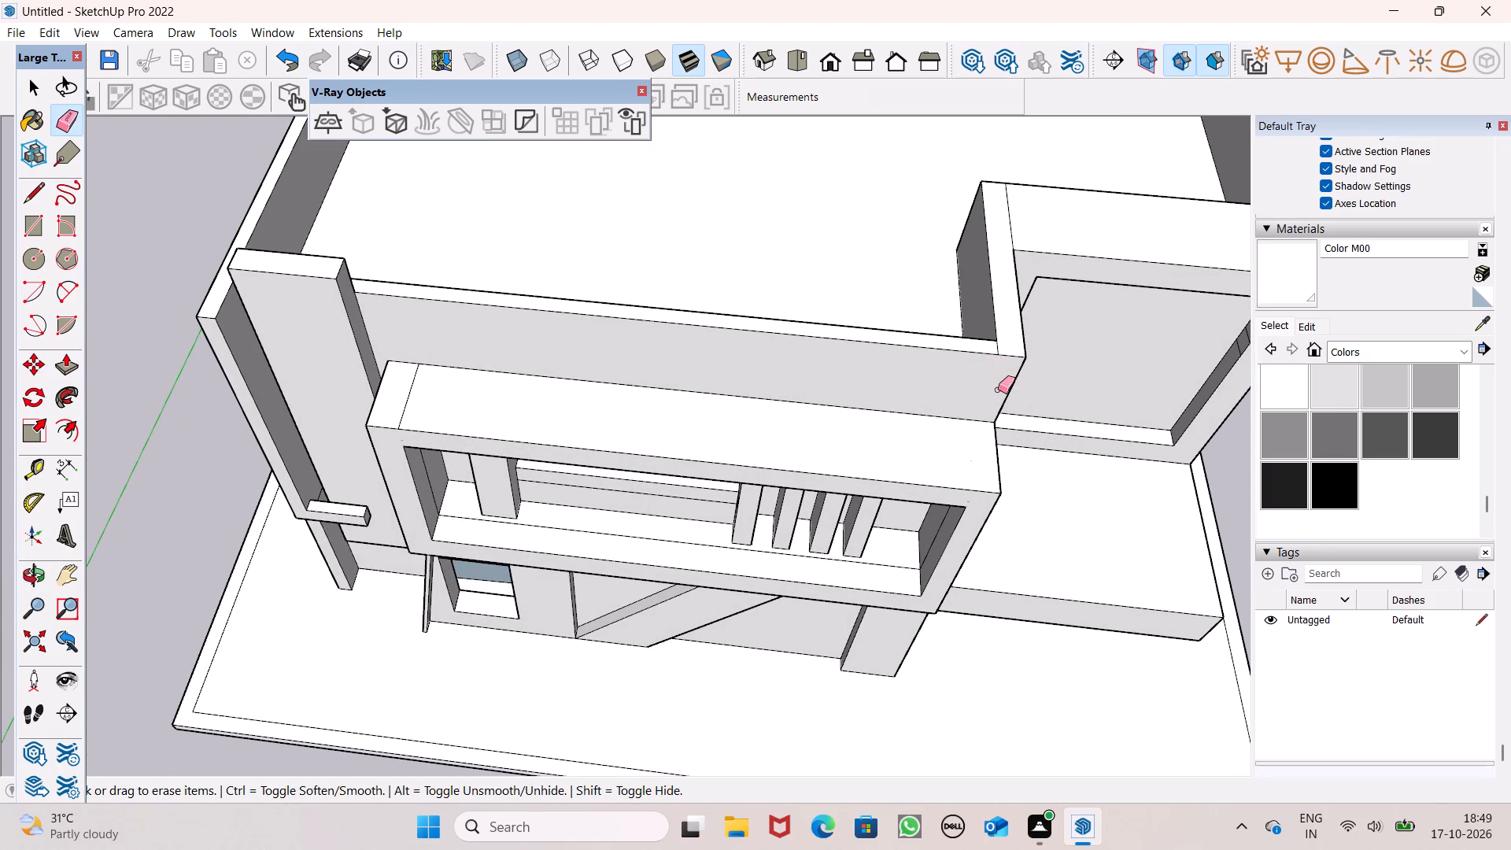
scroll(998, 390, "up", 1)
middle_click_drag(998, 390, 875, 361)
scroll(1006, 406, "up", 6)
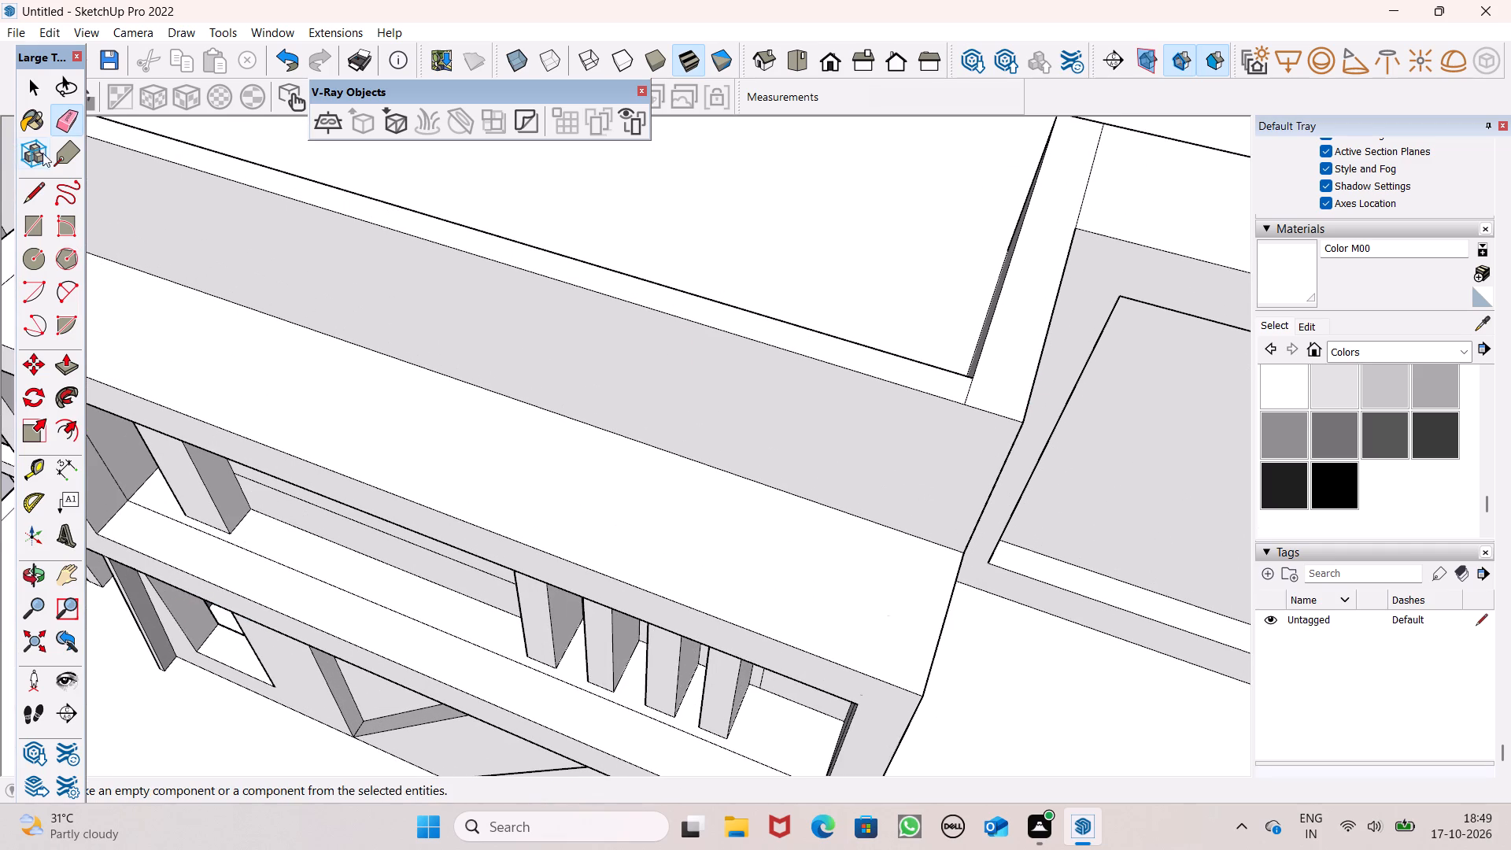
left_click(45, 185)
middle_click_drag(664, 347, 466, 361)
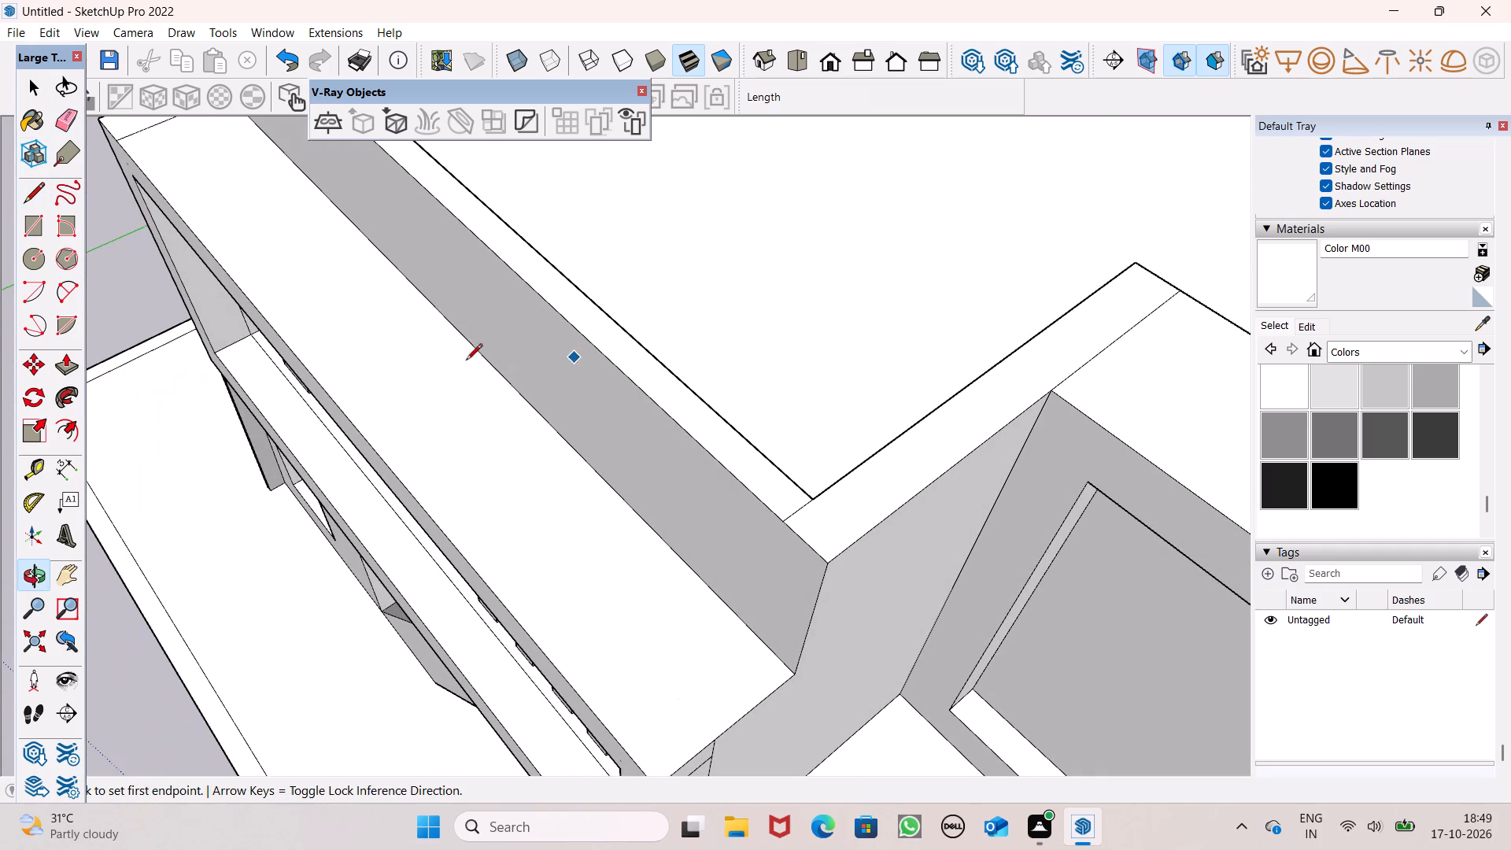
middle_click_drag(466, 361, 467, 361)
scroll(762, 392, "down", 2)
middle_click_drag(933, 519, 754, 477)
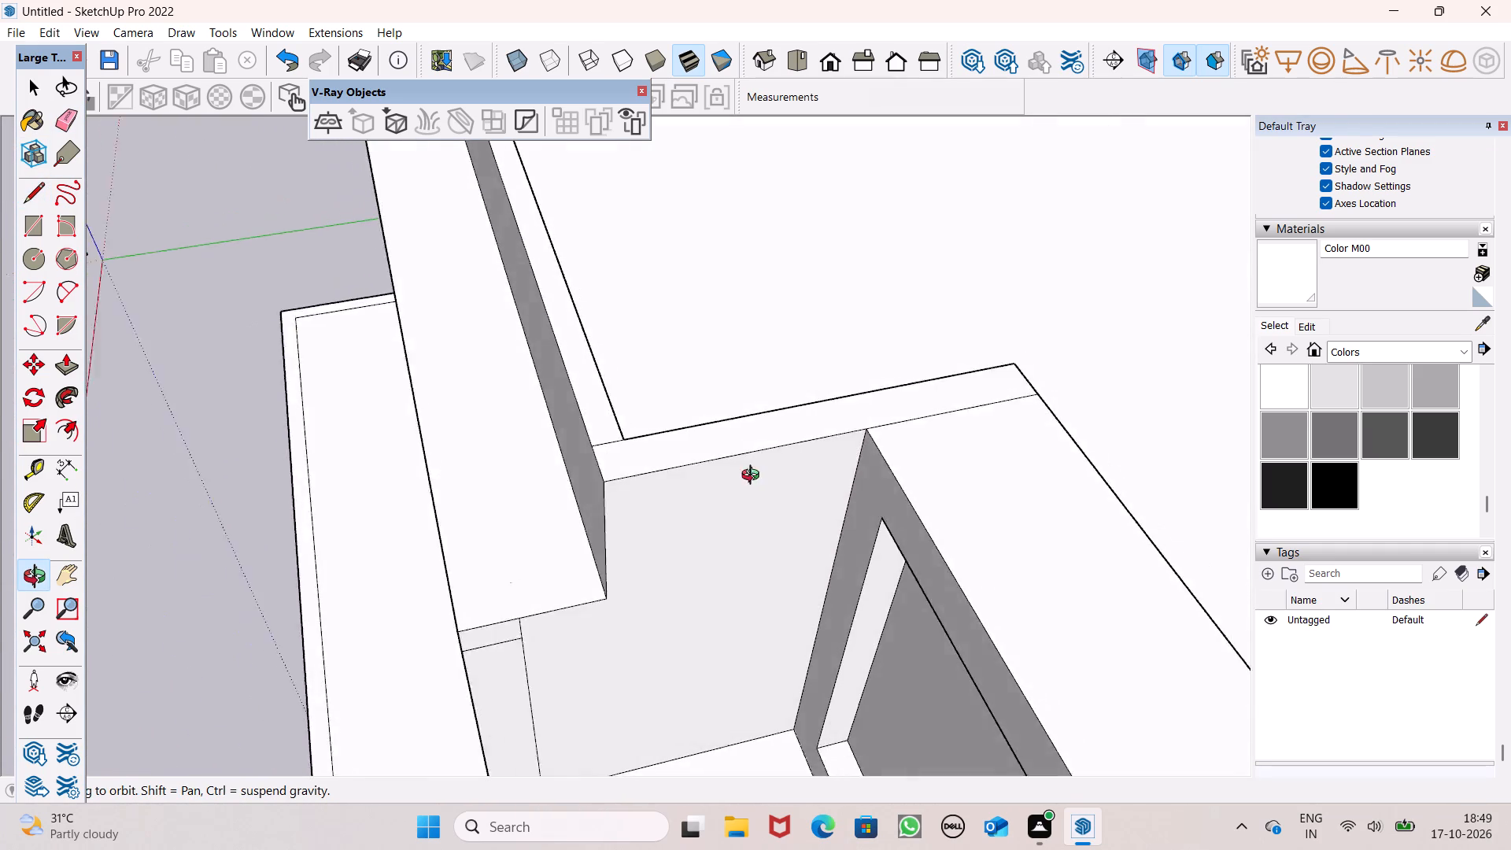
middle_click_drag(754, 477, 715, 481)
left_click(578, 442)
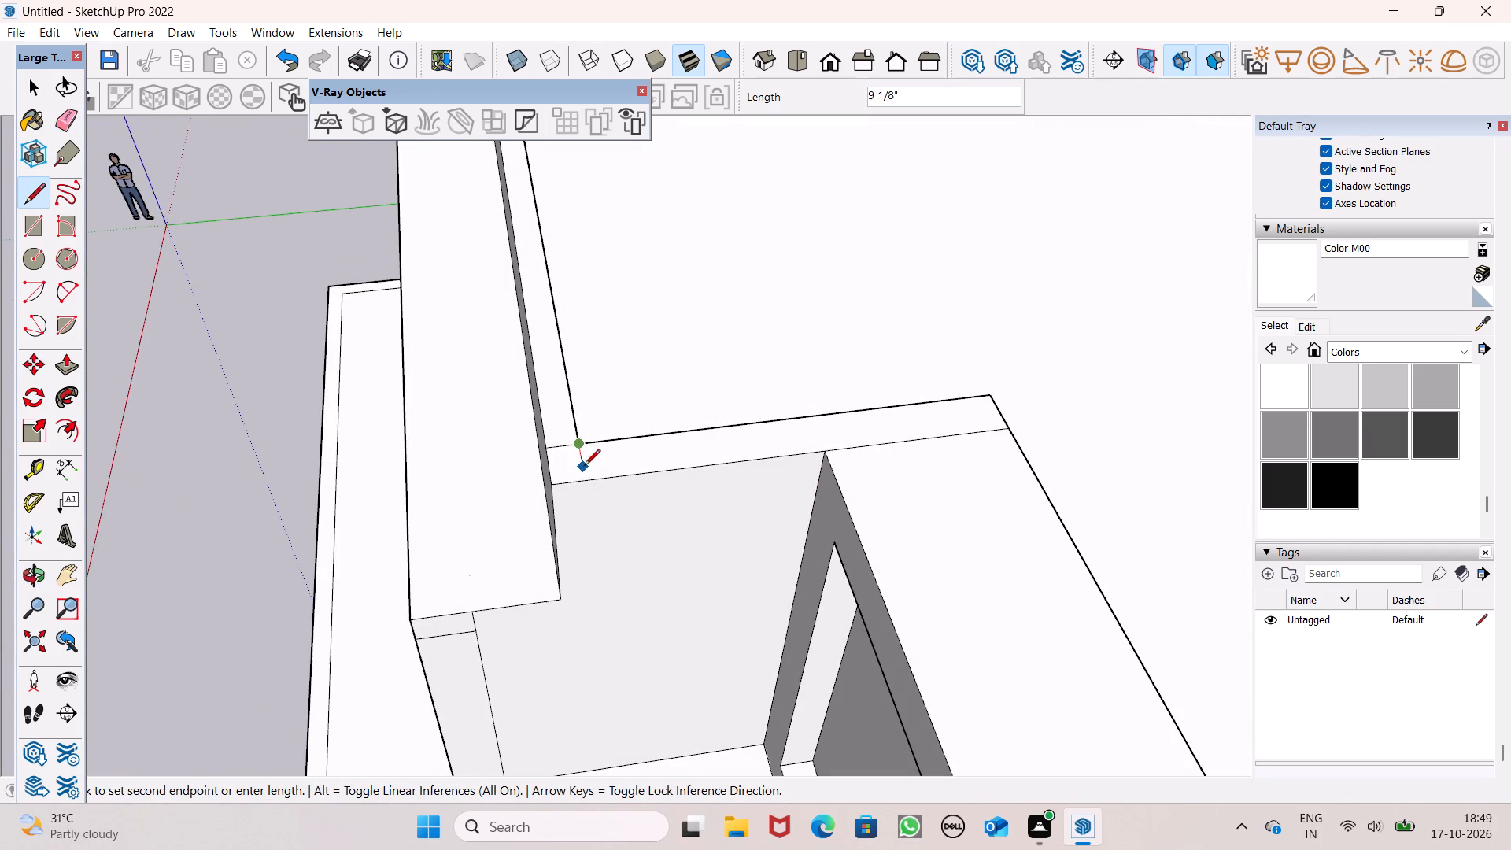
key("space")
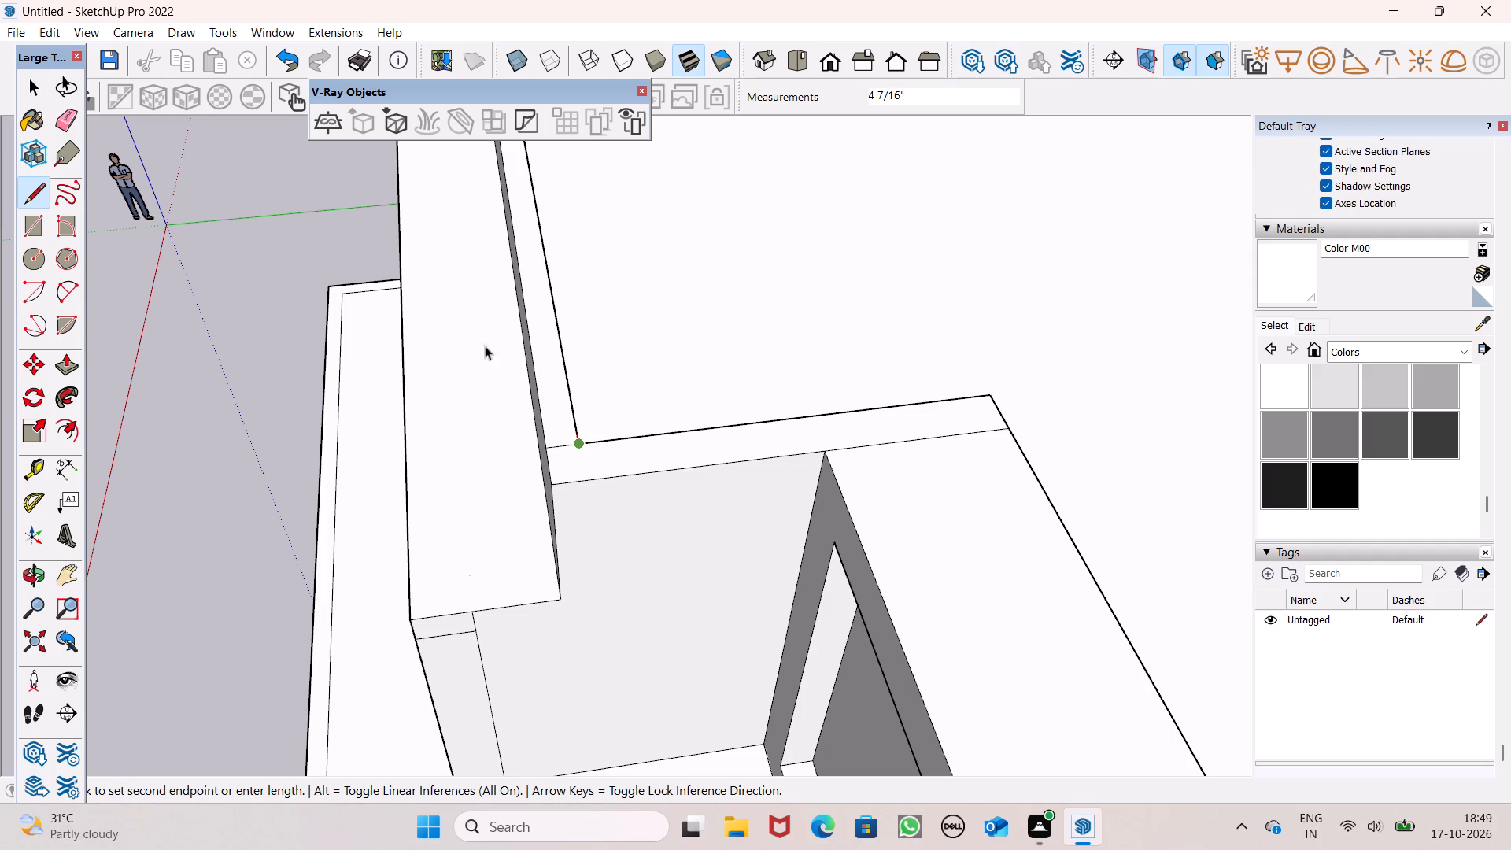
Erase the short edge separating the front parapet top from the return wall top at the corner.
left_click(72, 105)
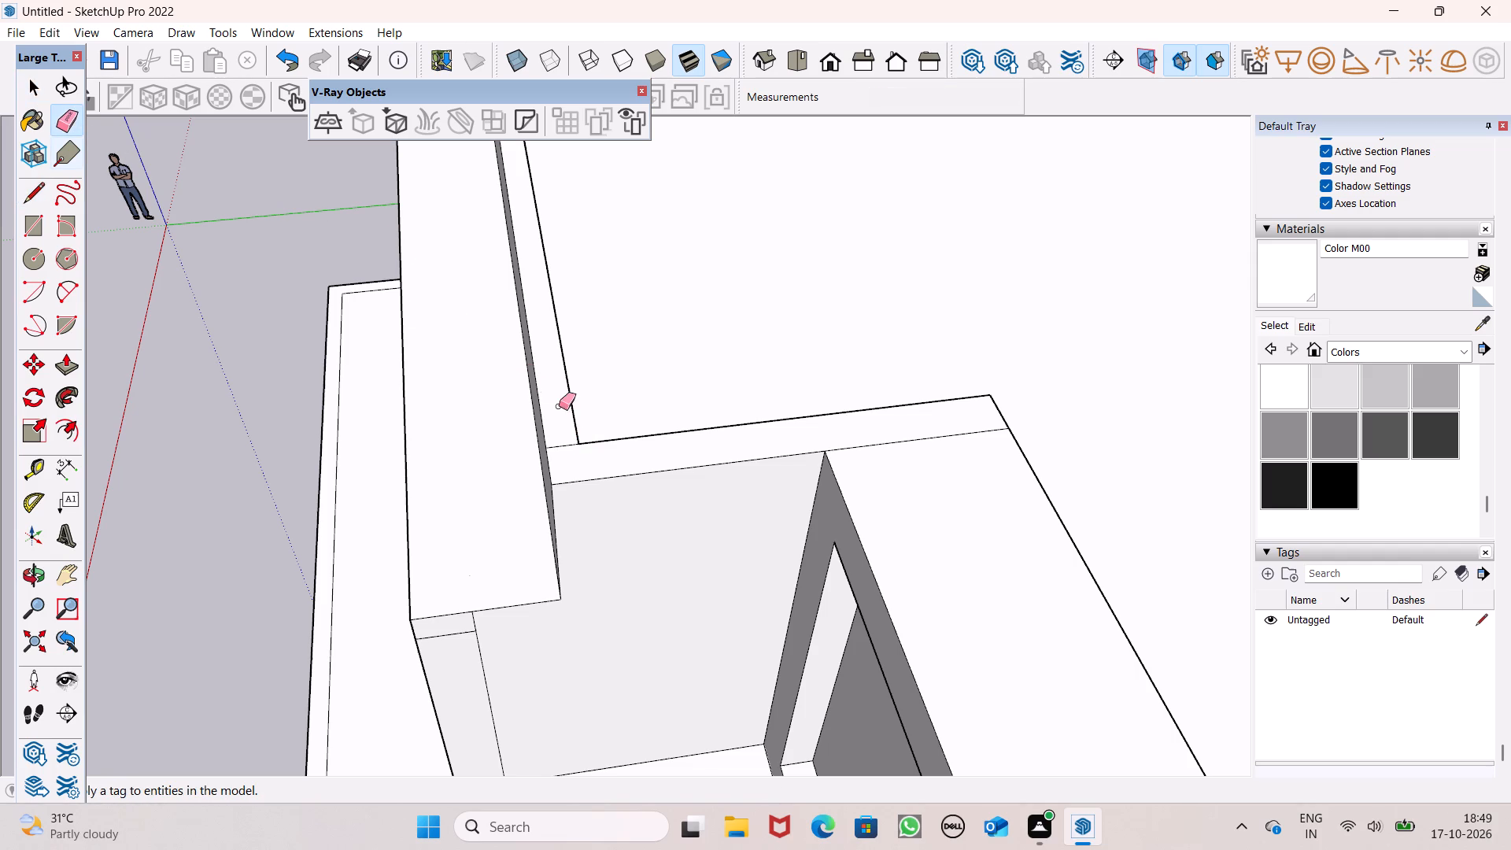
left_click_drag(558, 438, 556, 446)
key("space")
Push/Pull the joined top face of the front parapet and return wall up by 5".
scroll(588, 404, "down", 6)
middle_click_drag(548, 516, 920, 420)
scroll(837, 482, "down", 3)
middle_click_drag(718, 479, 923, 423)
scroll(629, 310, "up", 5)
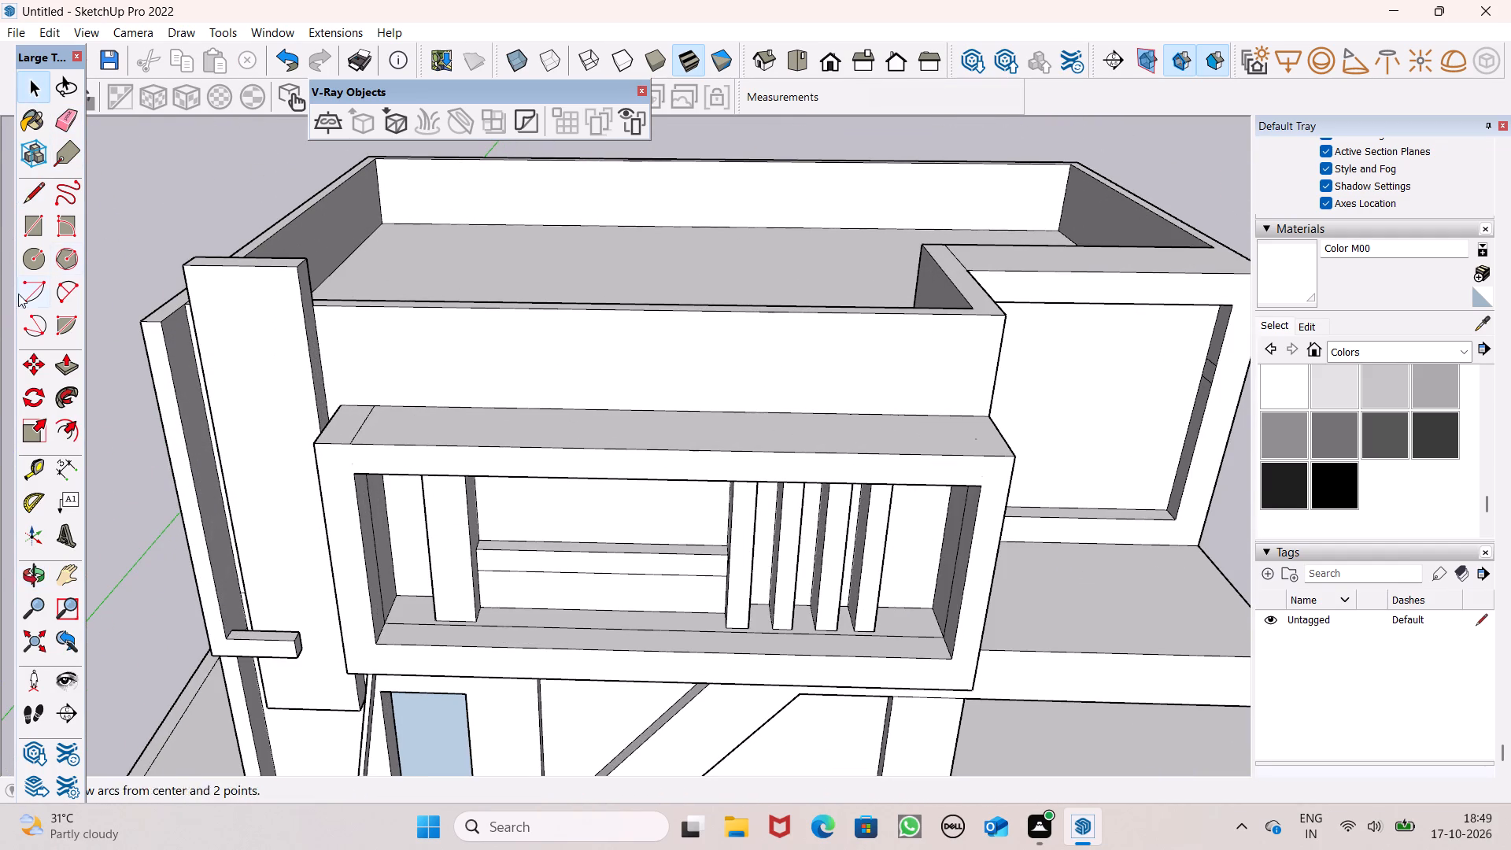
left_click_drag(60, 367, 69, 364)
scroll(886, 238, "down", 4)
middle_click_drag(814, 327, 802, 463)
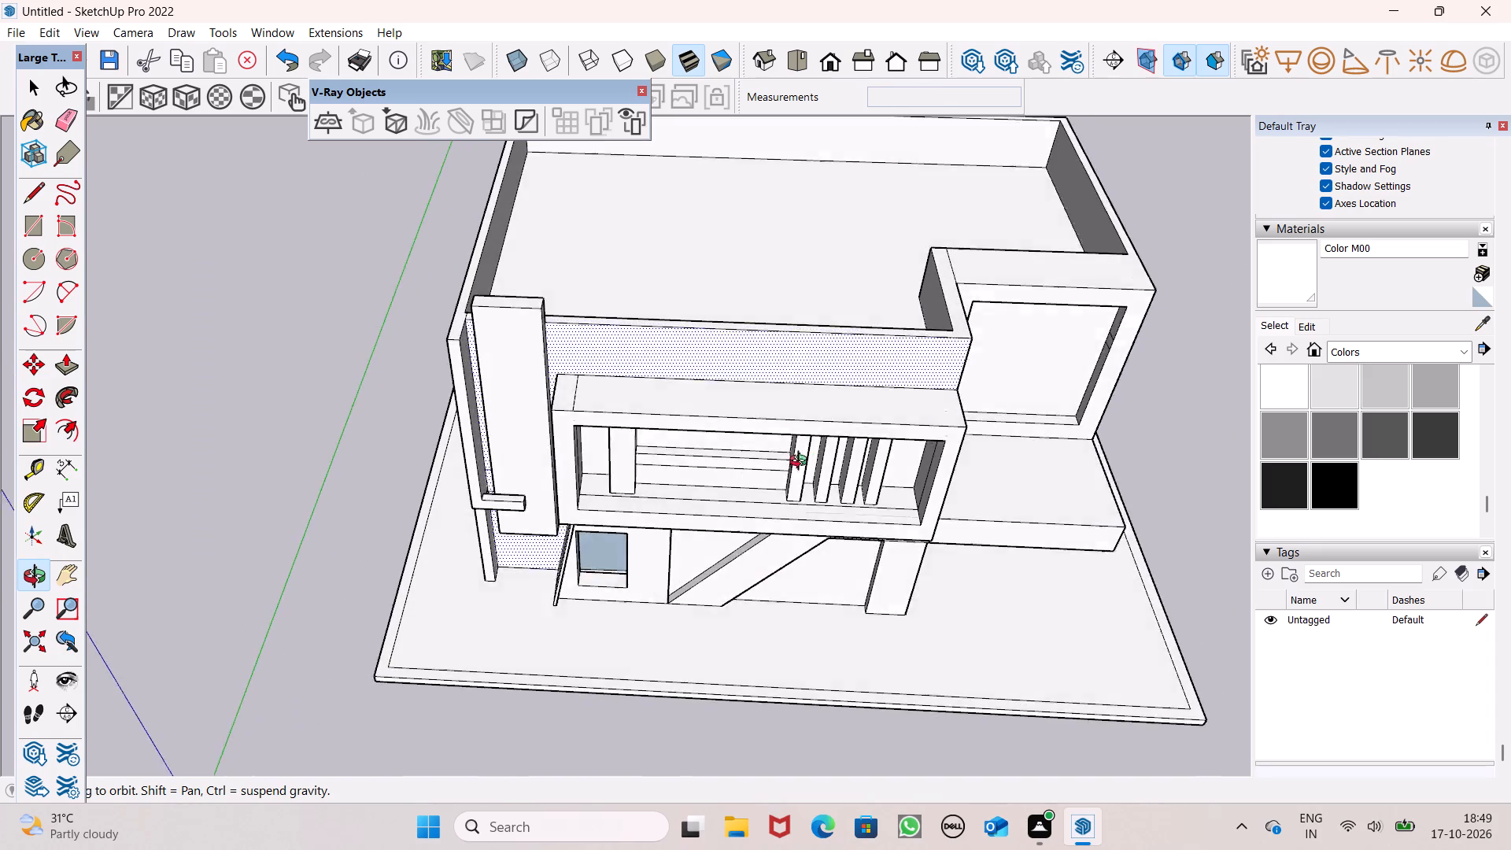
middle_click_drag(802, 463, 796, 517)
scroll(544, 342, "up", 6)
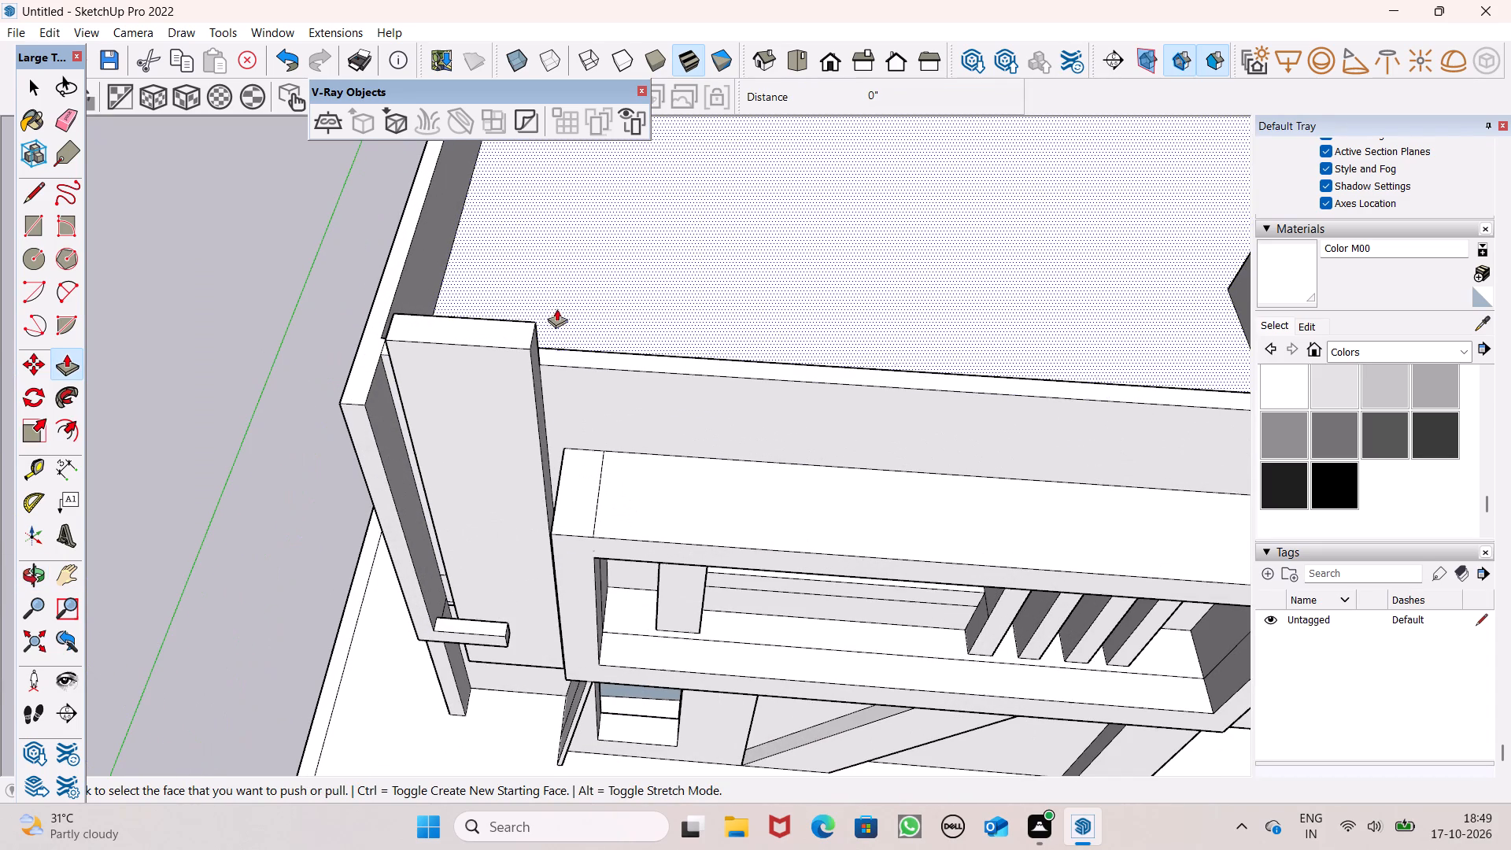
left_click_drag(574, 355, 578, 339)
type("5\"")
key("Return")
Push/Pull the narrow front face of the raised parapet band outward by about 6 11/16" to form an overhang.
scroll(578, 339, "down", 2)
middle_click_drag(748, 399, 730, 255)
scroll(742, 268, "down", 2)
middle_click_drag(885, 332, 885, 334)
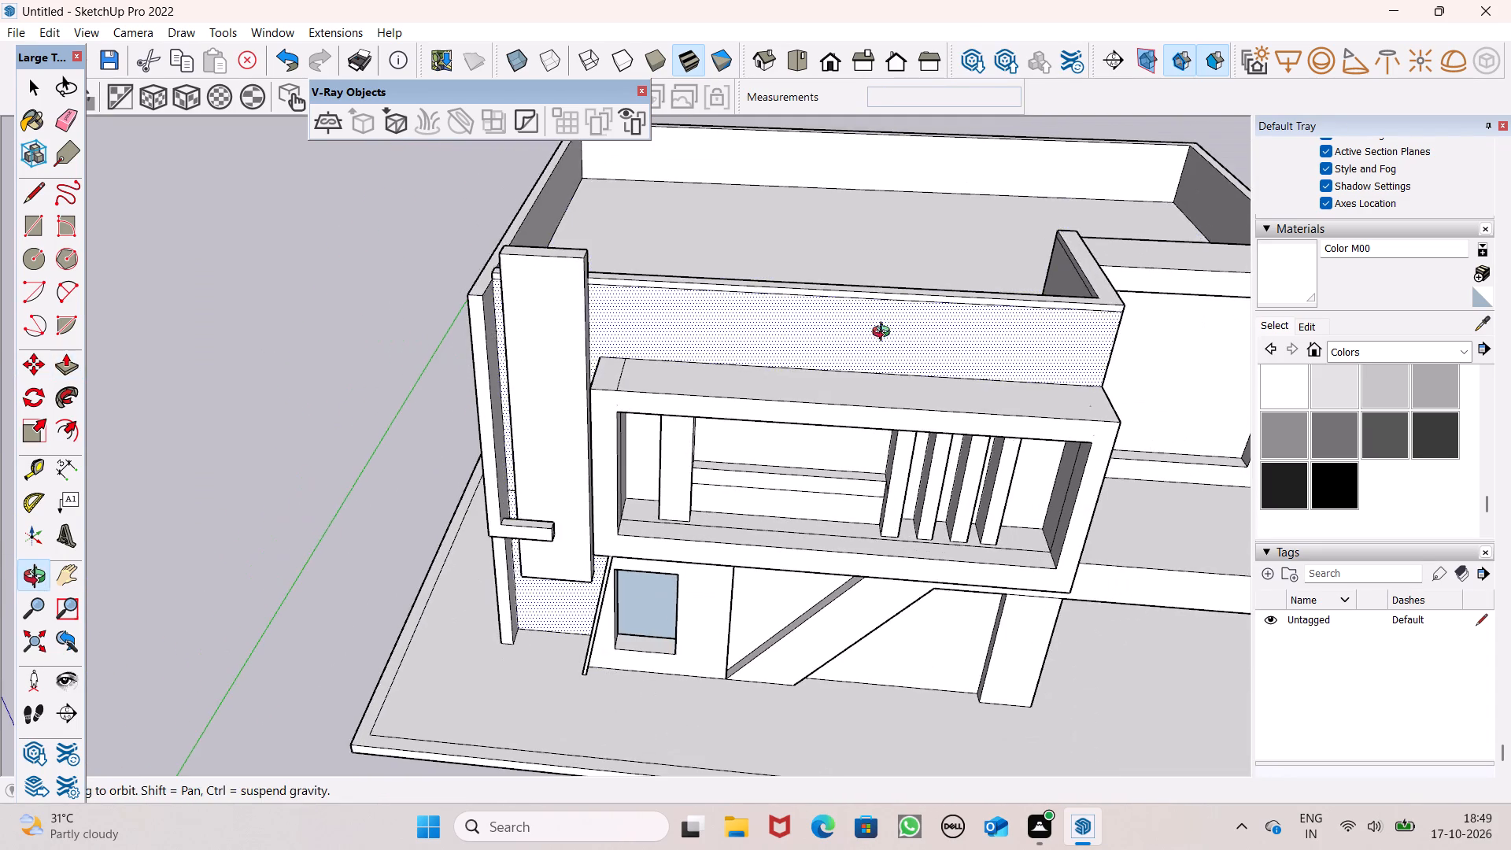
middle_click_drag(885, 334, 676, 282)
scroll(1015, 369, "up", 5)
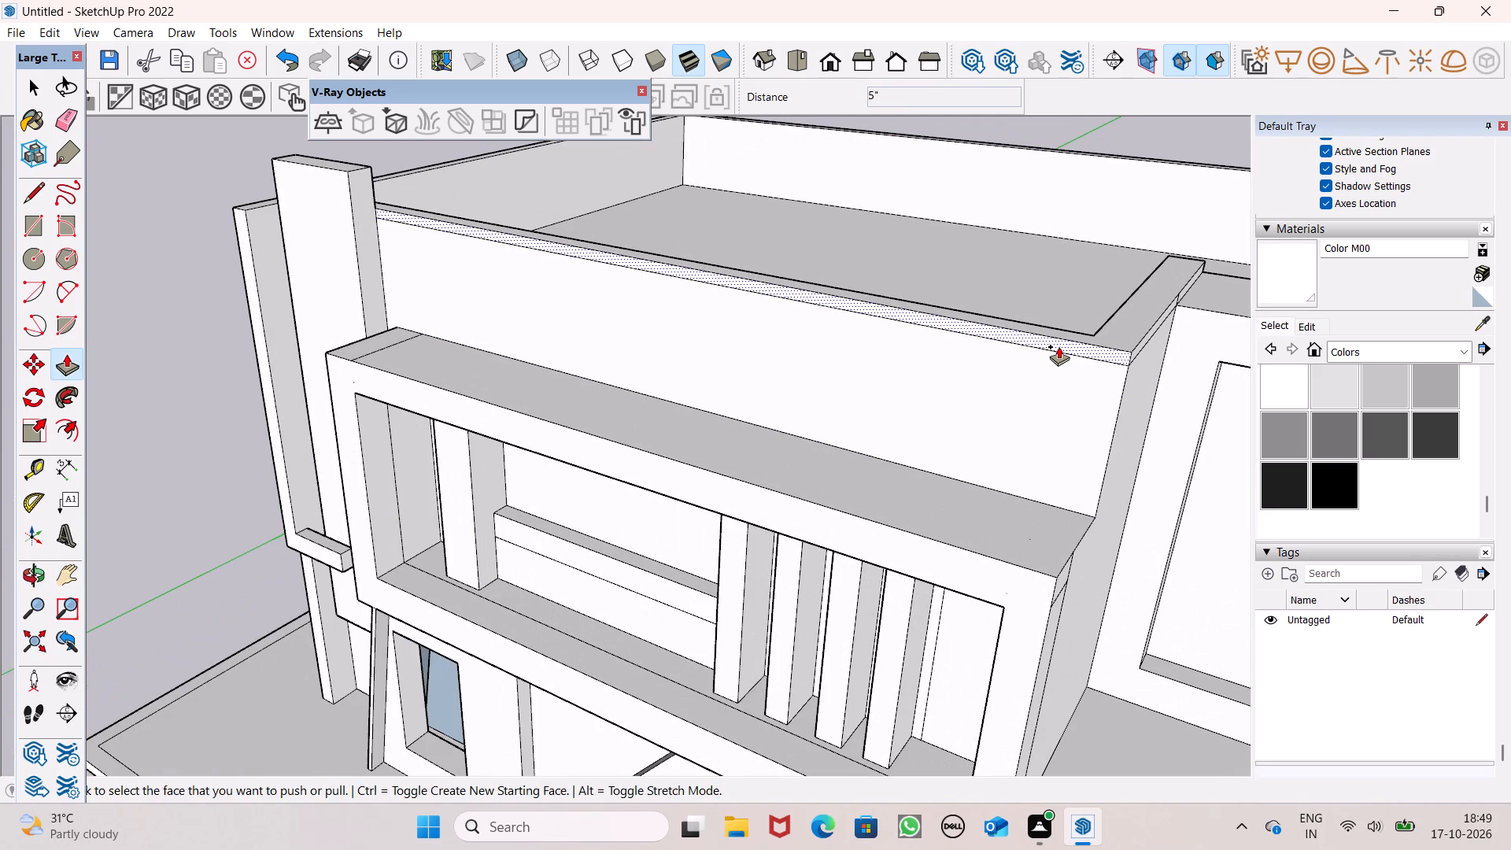
left_click_drag(1058, 346, 1047, 358, "ctrl")
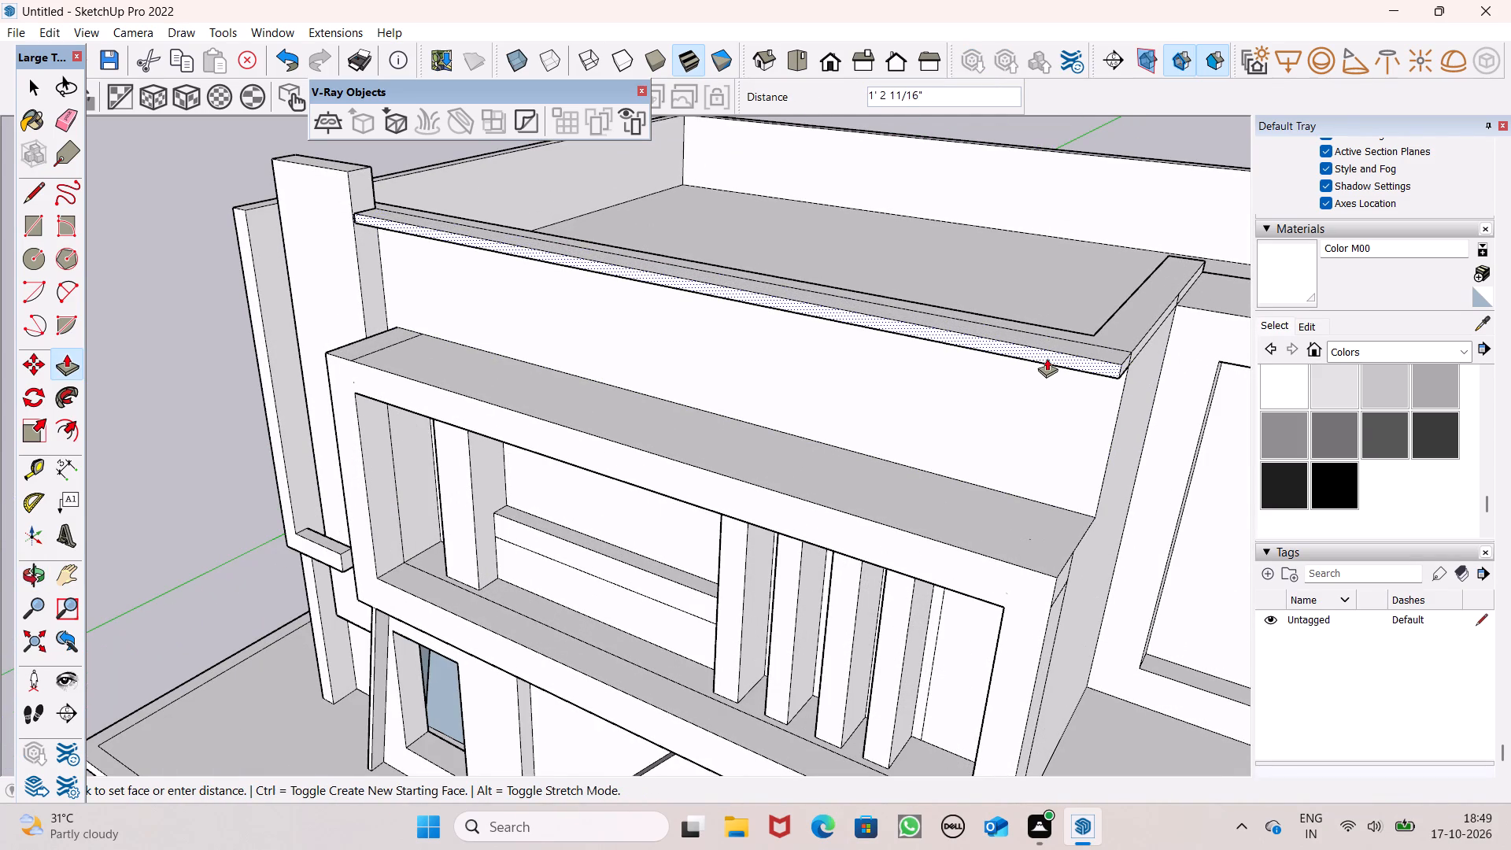
left_click_drag(1047, 358, 1055, 353, "ctrl")
Erase the short vertical edge splitting the outer side face of the return wall's raised cap band.
middle_click_drag(1120, 411, 983, 279)
scroll(1039, 209, "up", 4)
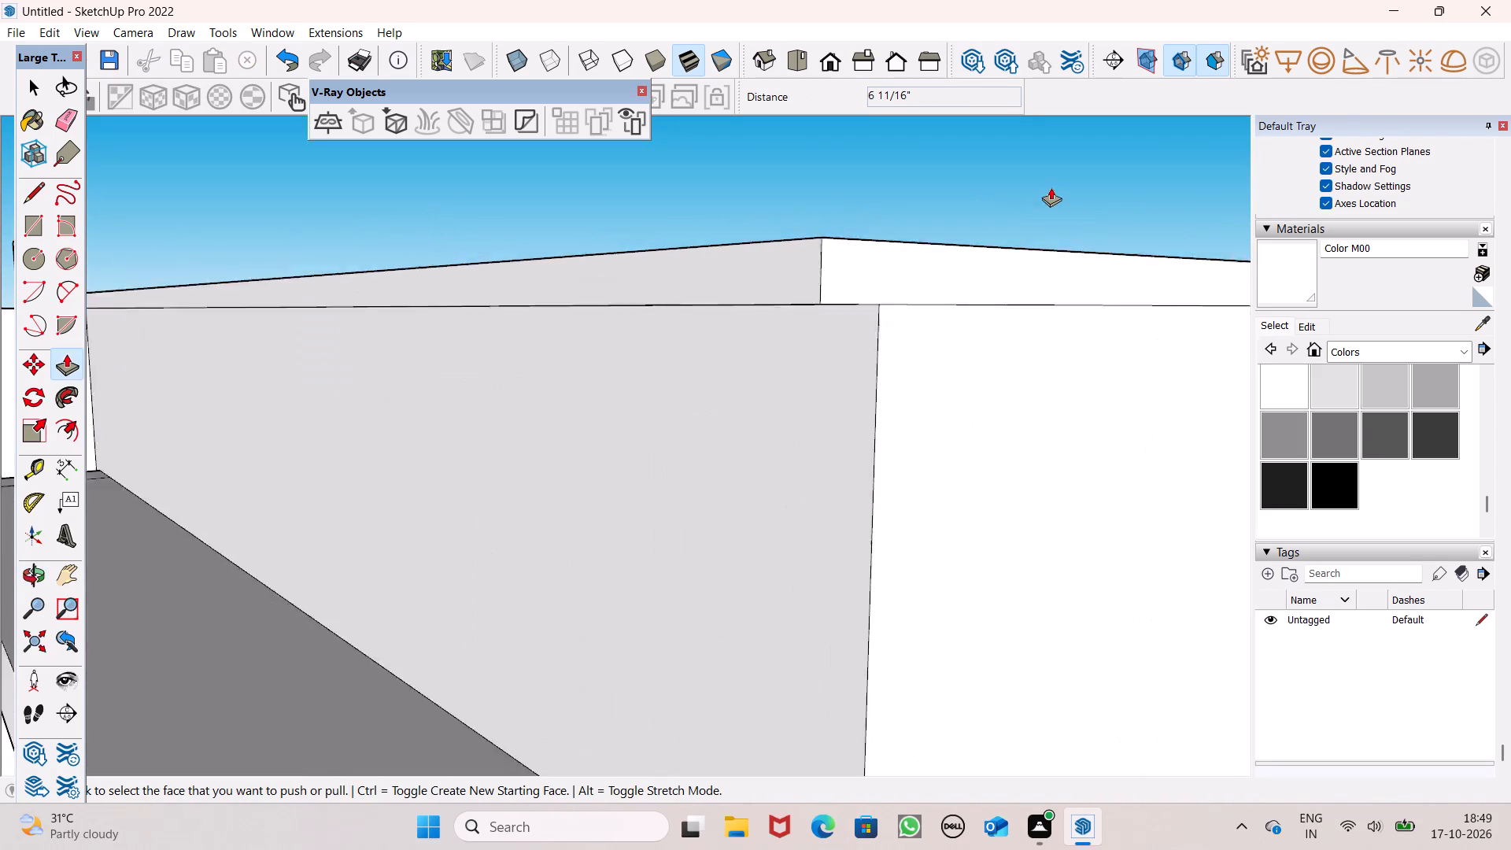
scroll(1051, 187, "up", 2)
scroll(959, 332, "down", 5)
middle_click_drag(958, 371, 996, 490)
scroll(796, 302, "down", 3)
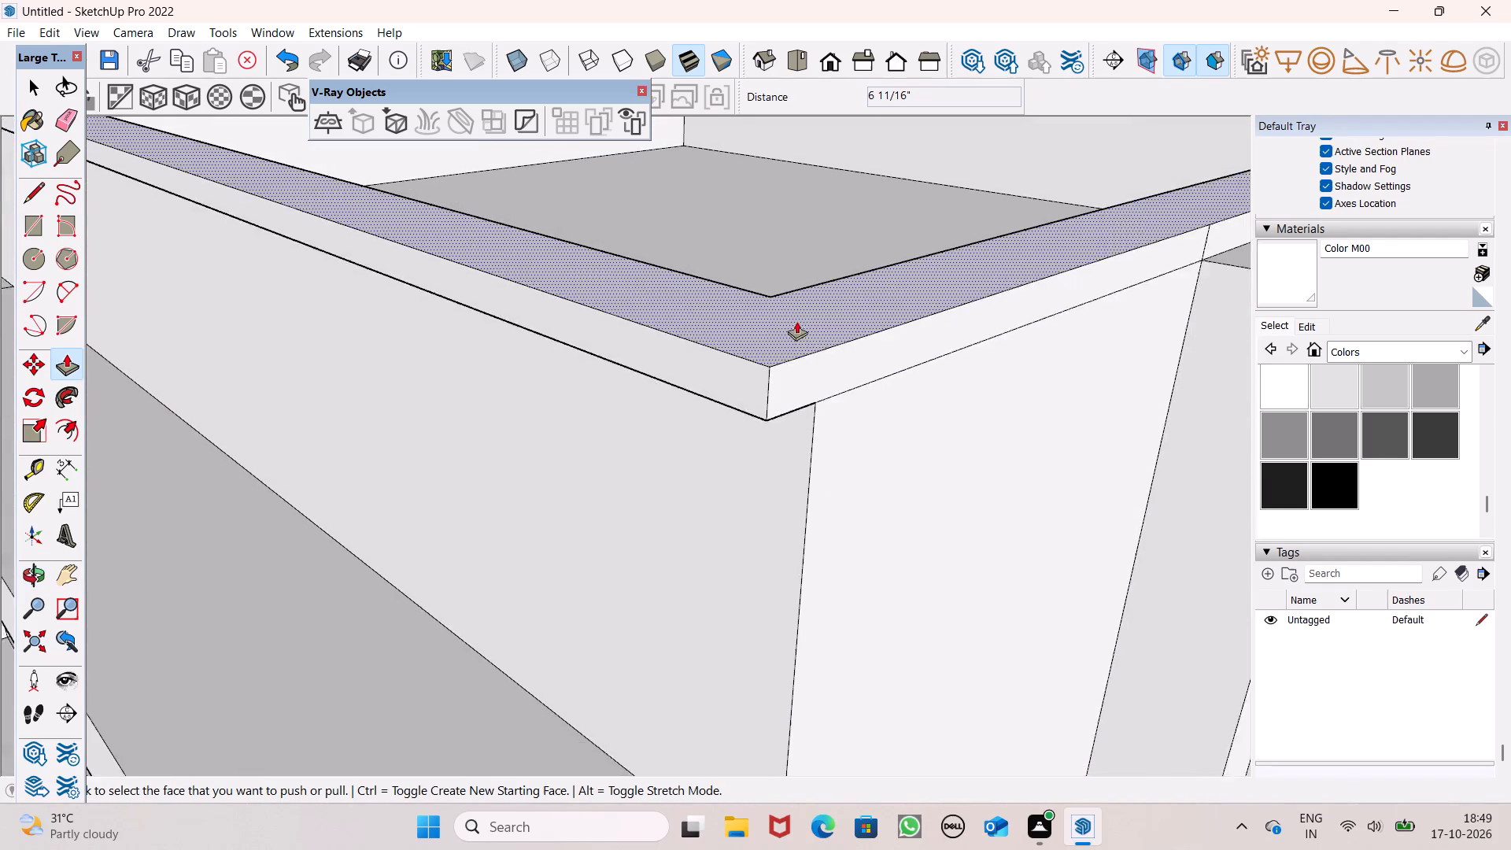
scroll(796, 321, "down", 3)
scroll(686, 281, "down", 4)
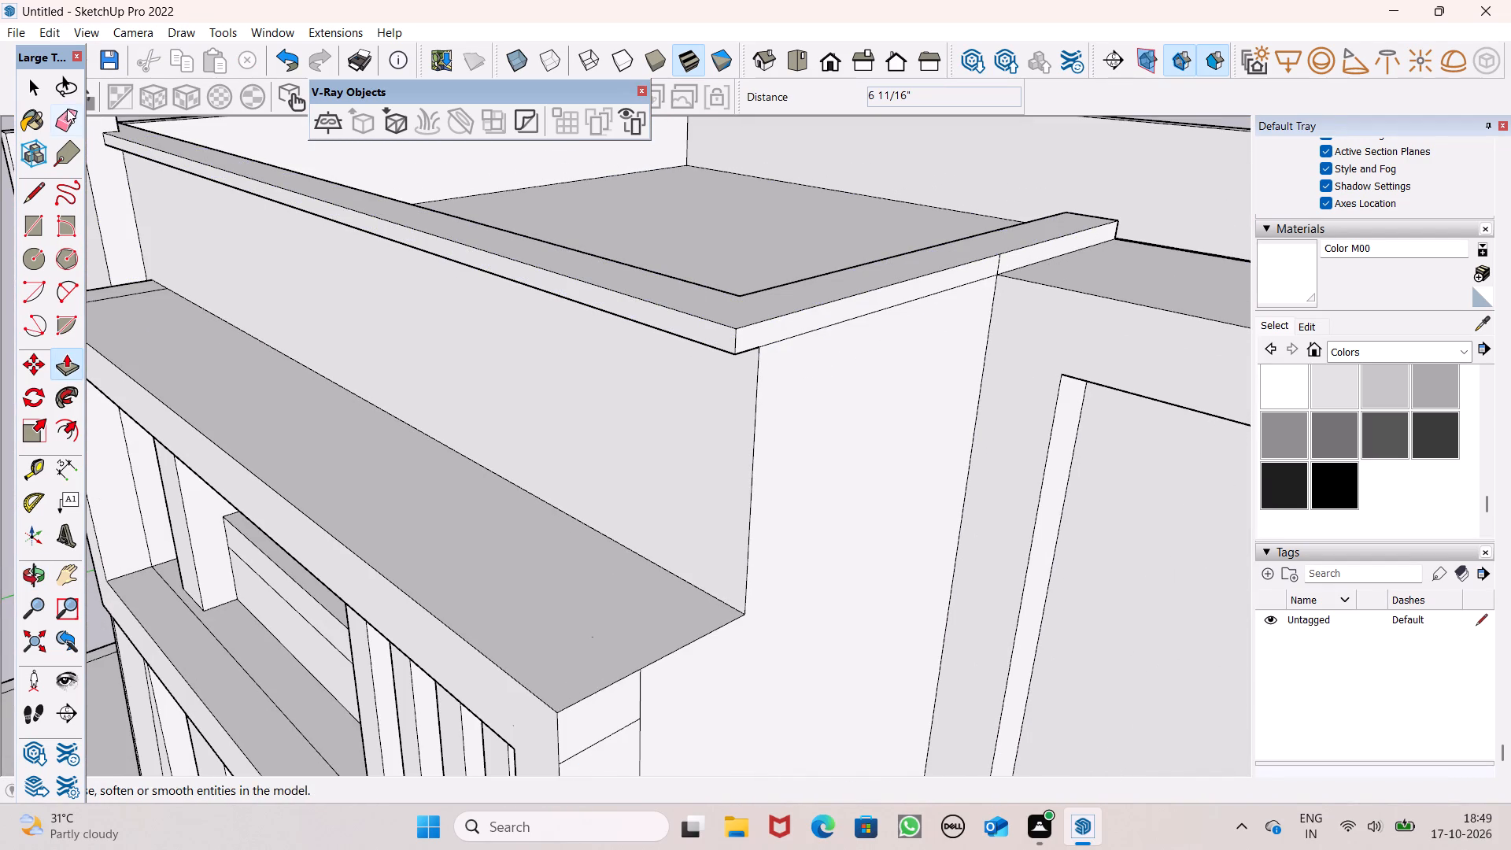
left_click(67, 109)
scroll(992, 267, "up", 5)
left_click(996, 266)
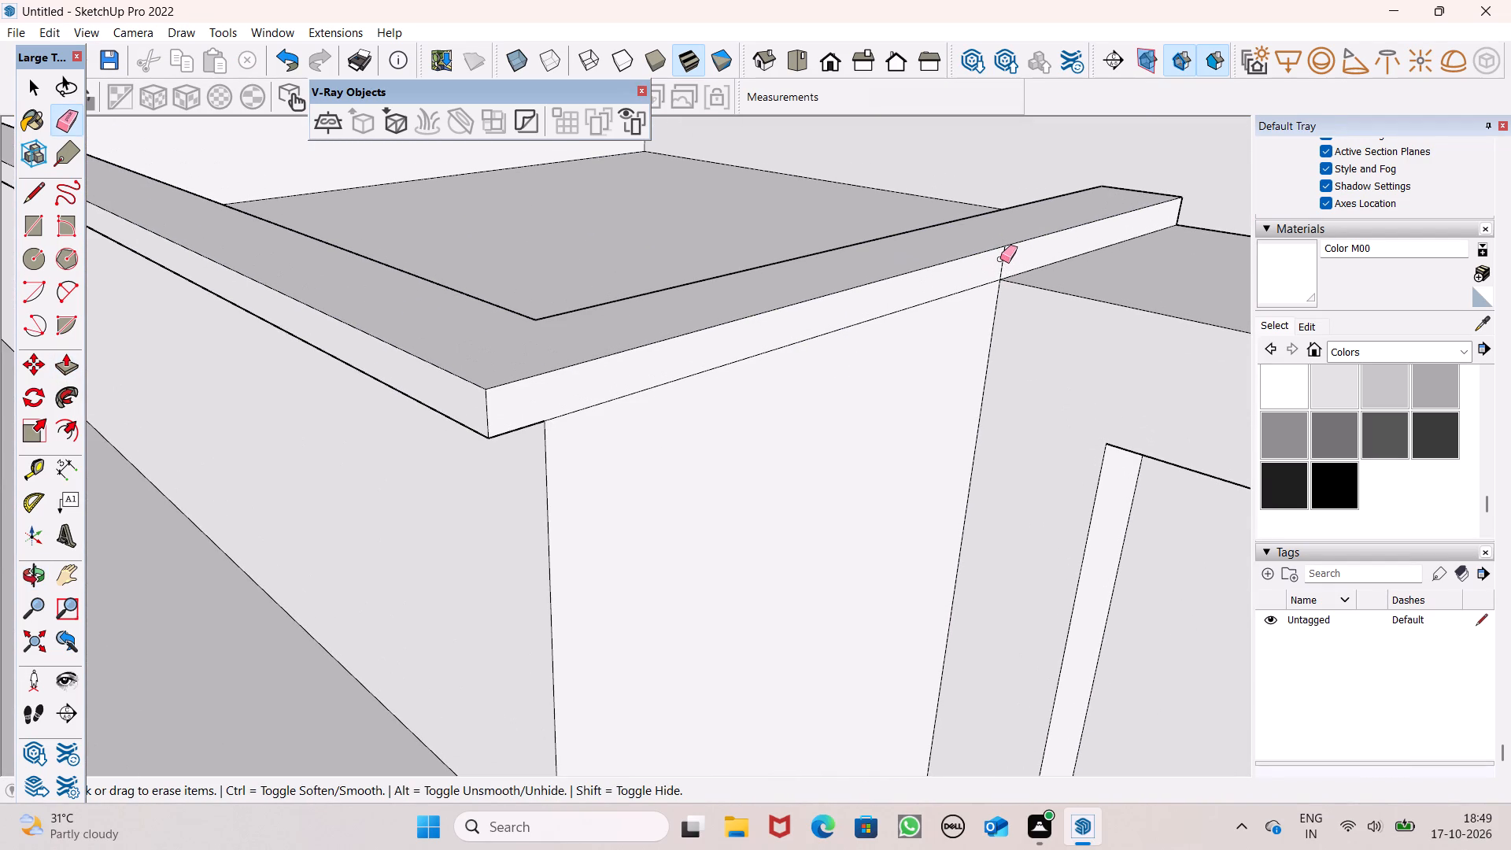
left_click_drag(1001, 258, 1009, 260)
scroll(996, 246, "down", 5)
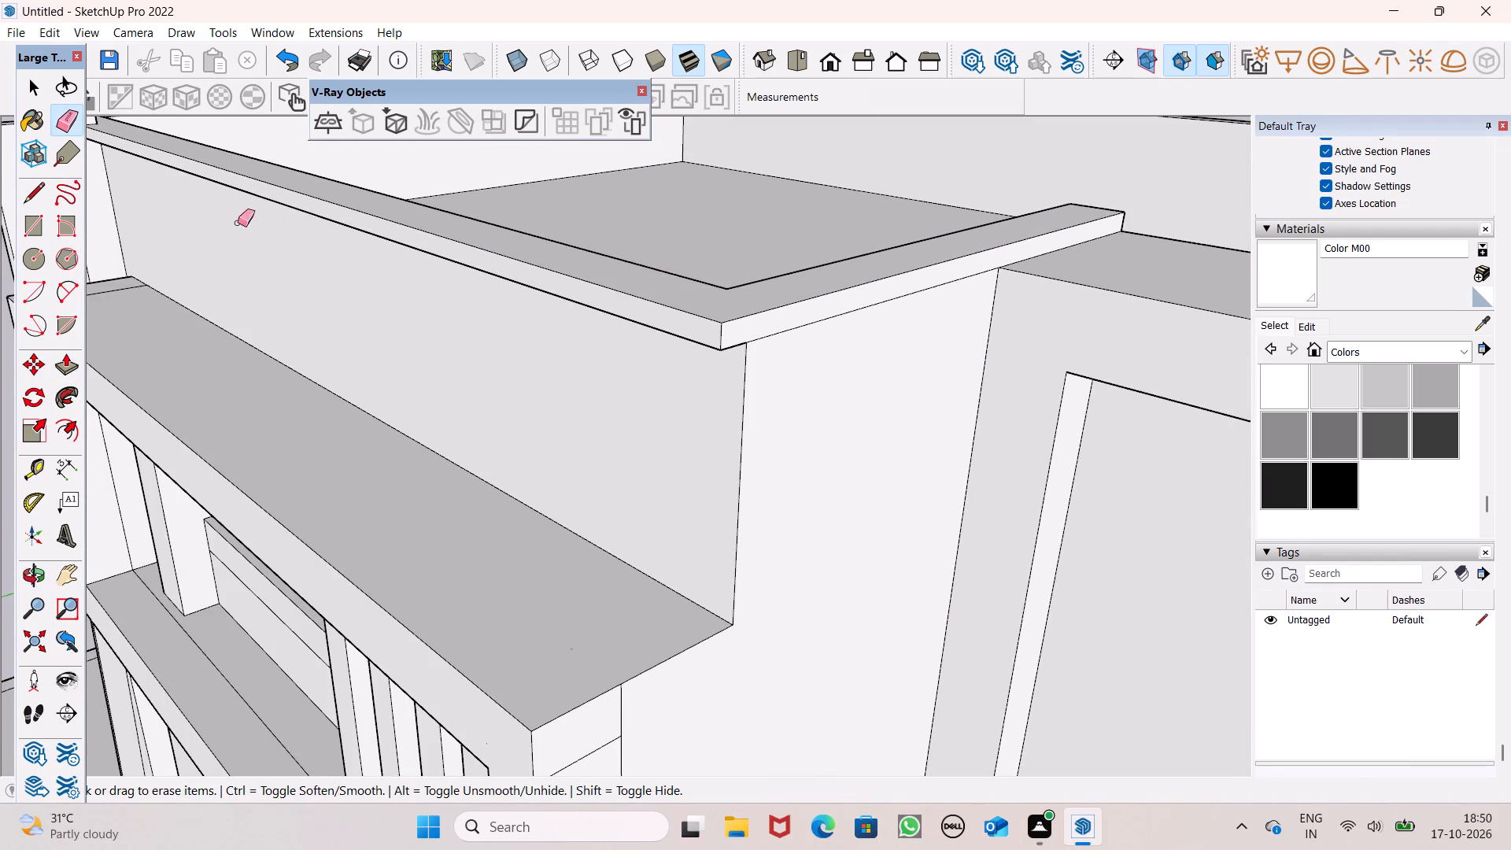
Push/Pull the return wall cap's outer side face outward by about 1 5/8" to form a side overhang.
left_click(61, 360)
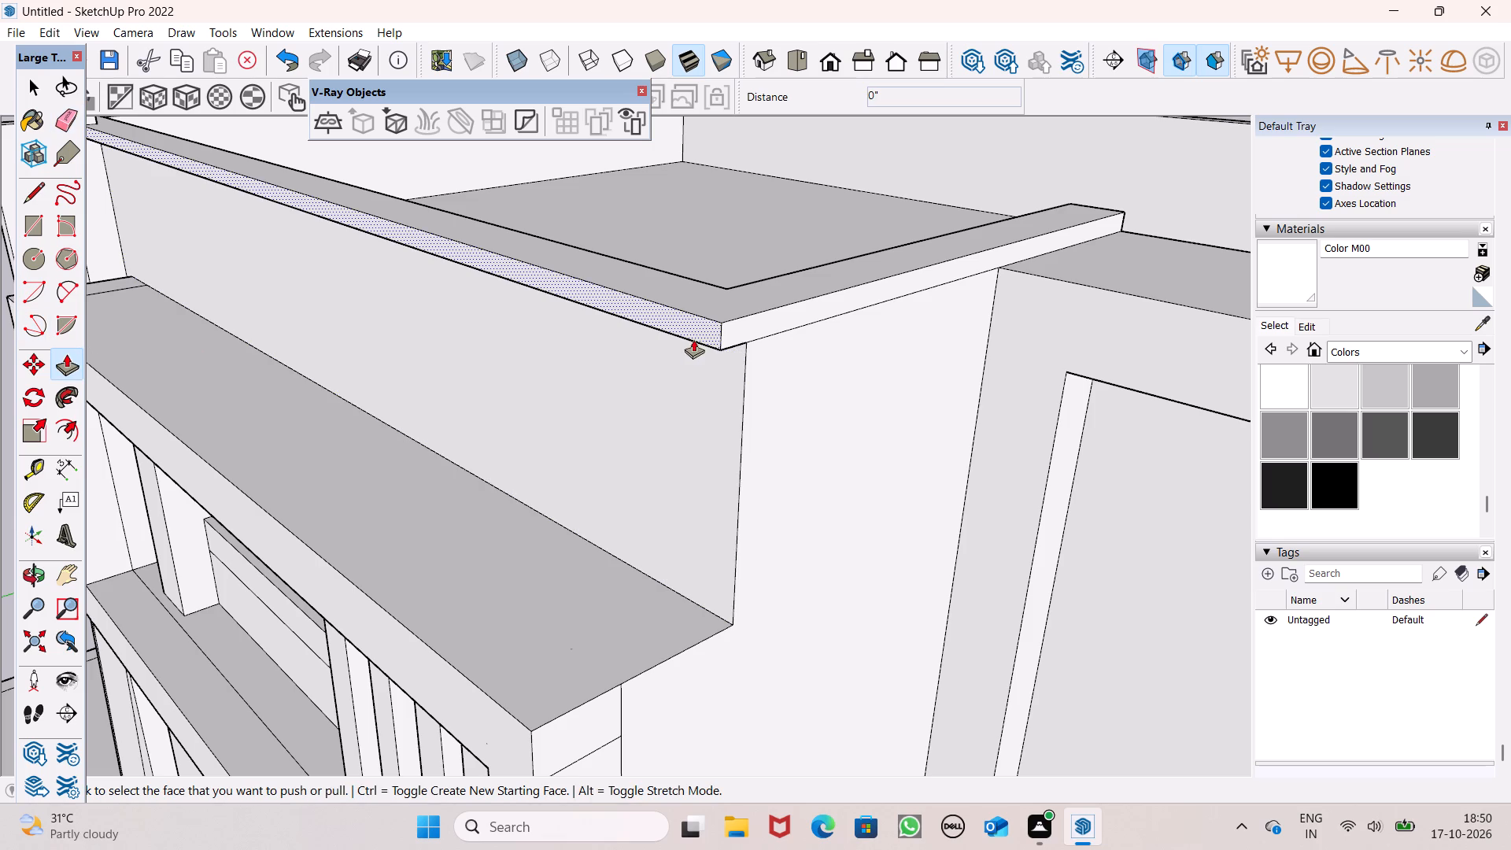
middle_click_drag(855, 345, 808, 418)
left_click_drag(774, 393, 778, 400)
Push/Pull the underside of the front parapet's cap overhang downward by about 2 5/8".
middle_click_drag(781, 415, 813, 139)
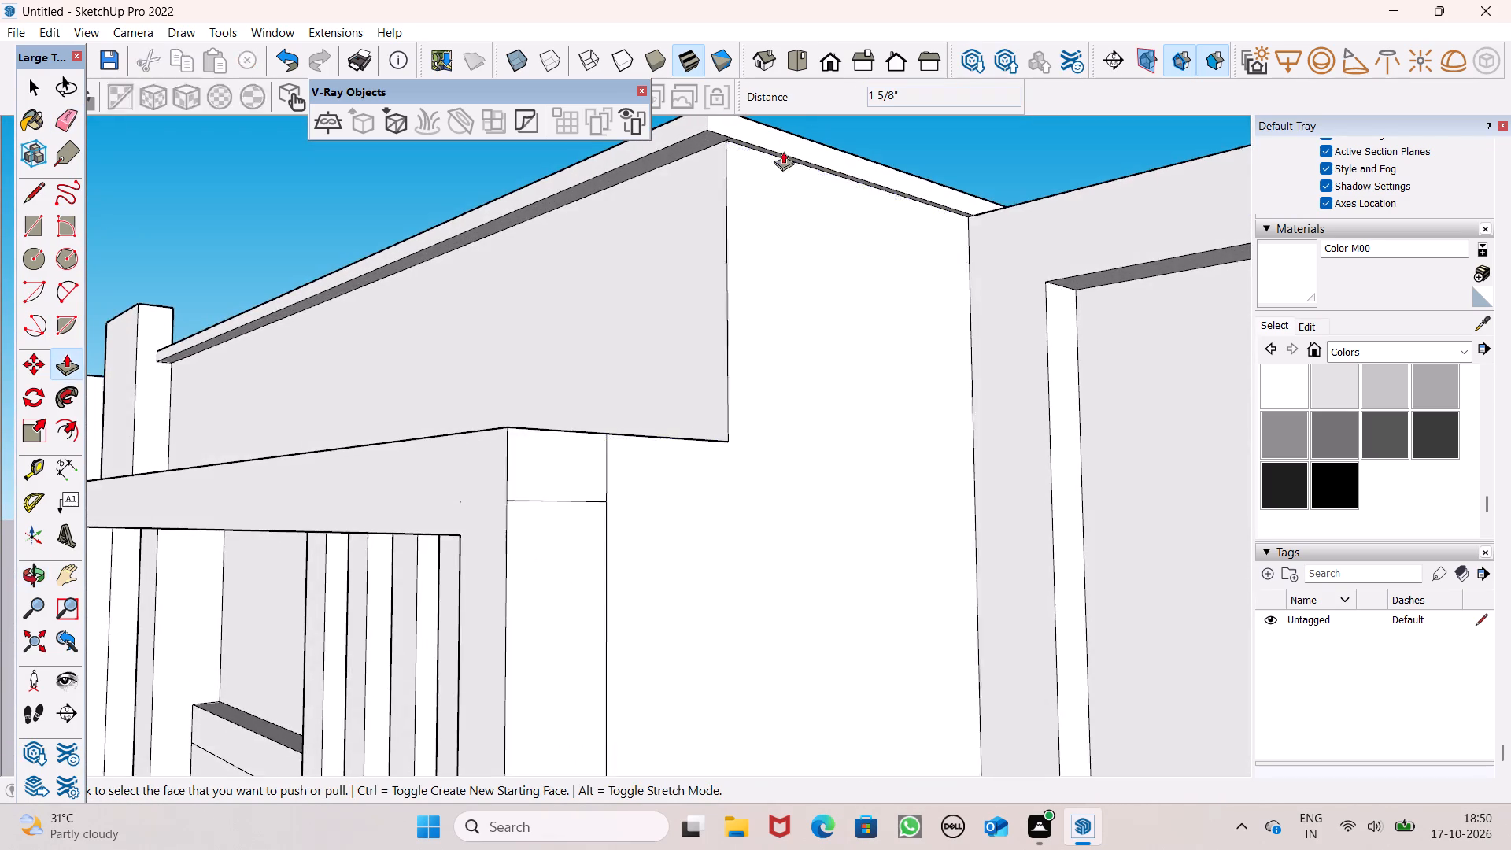
scroll(661, 179, "up", 2)
left_click_drag(704, 137, 712, 151)
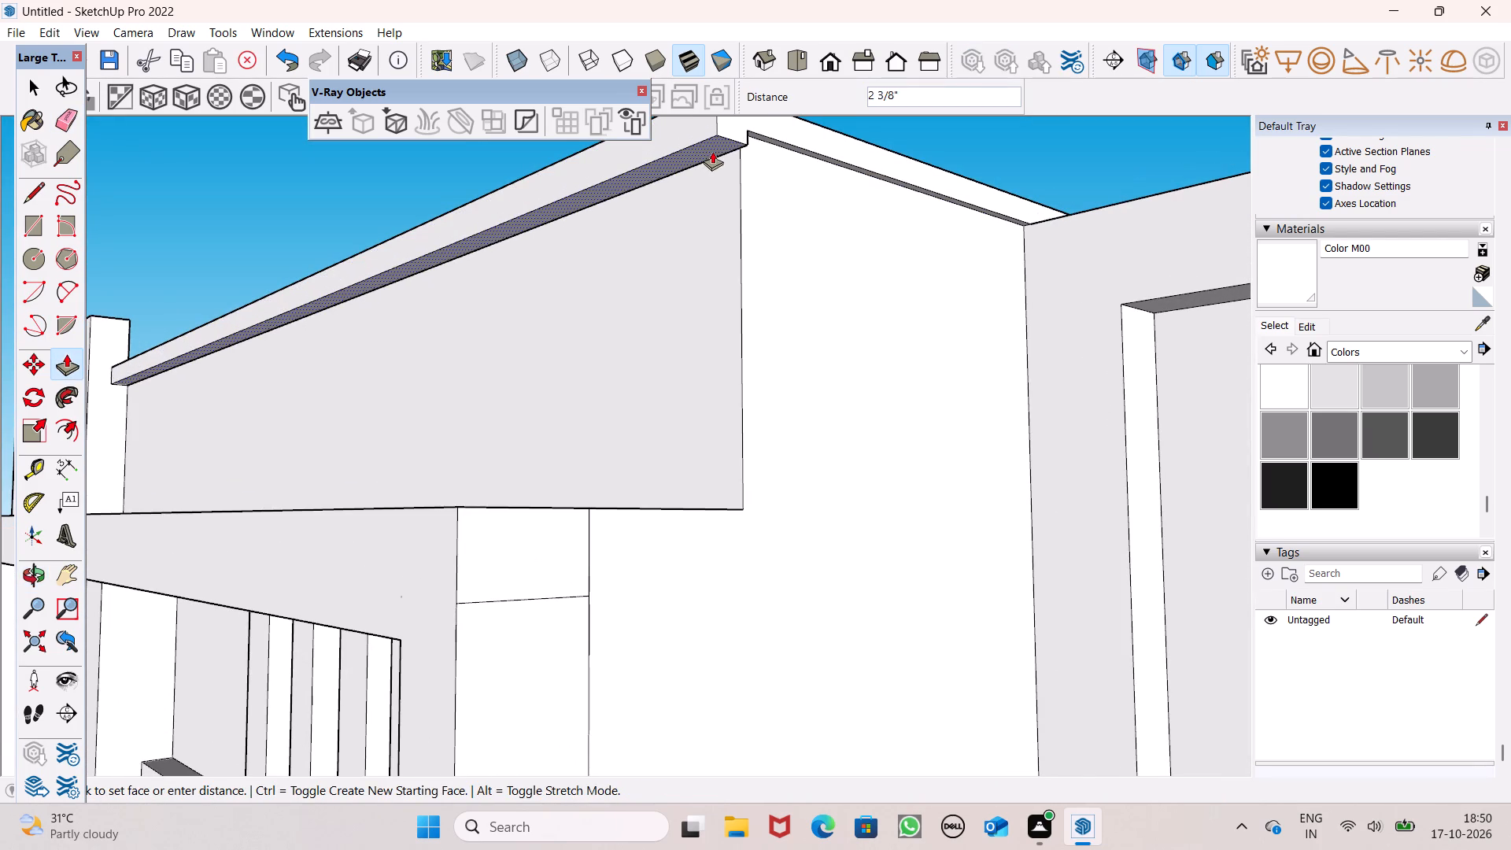
left_click_drag(712, 151, 712, 153)
Push/Pull the narrow underside of the return wall's cap overhang down 2 5/8", level with the front overhang's underside.
scroll(753, 215, "down", 9)
middle_click_drag(761, 239, 856, 385)
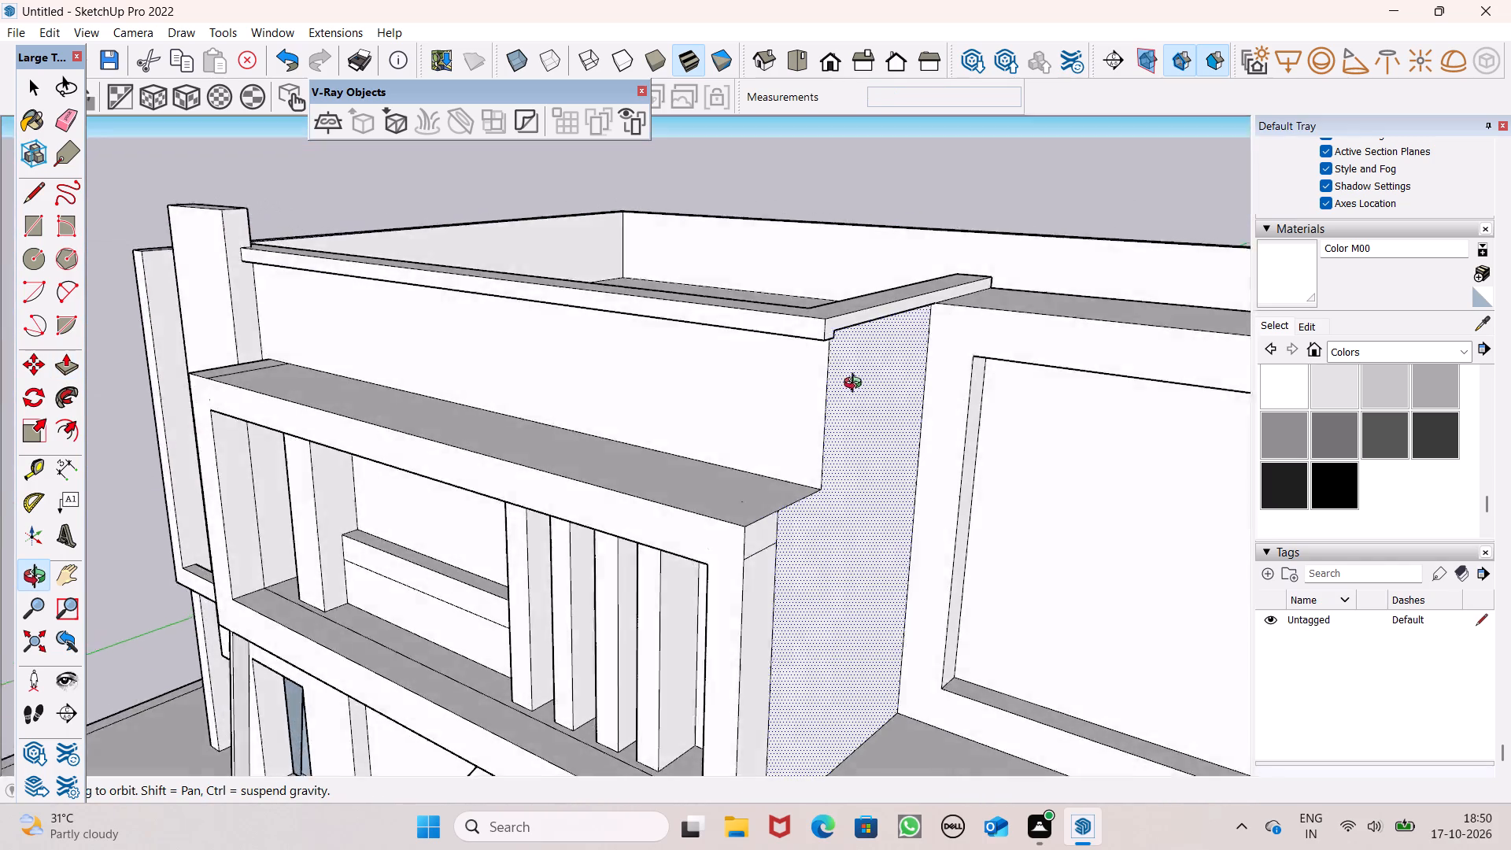
middle_click_drag(856, 385, 961, 358)
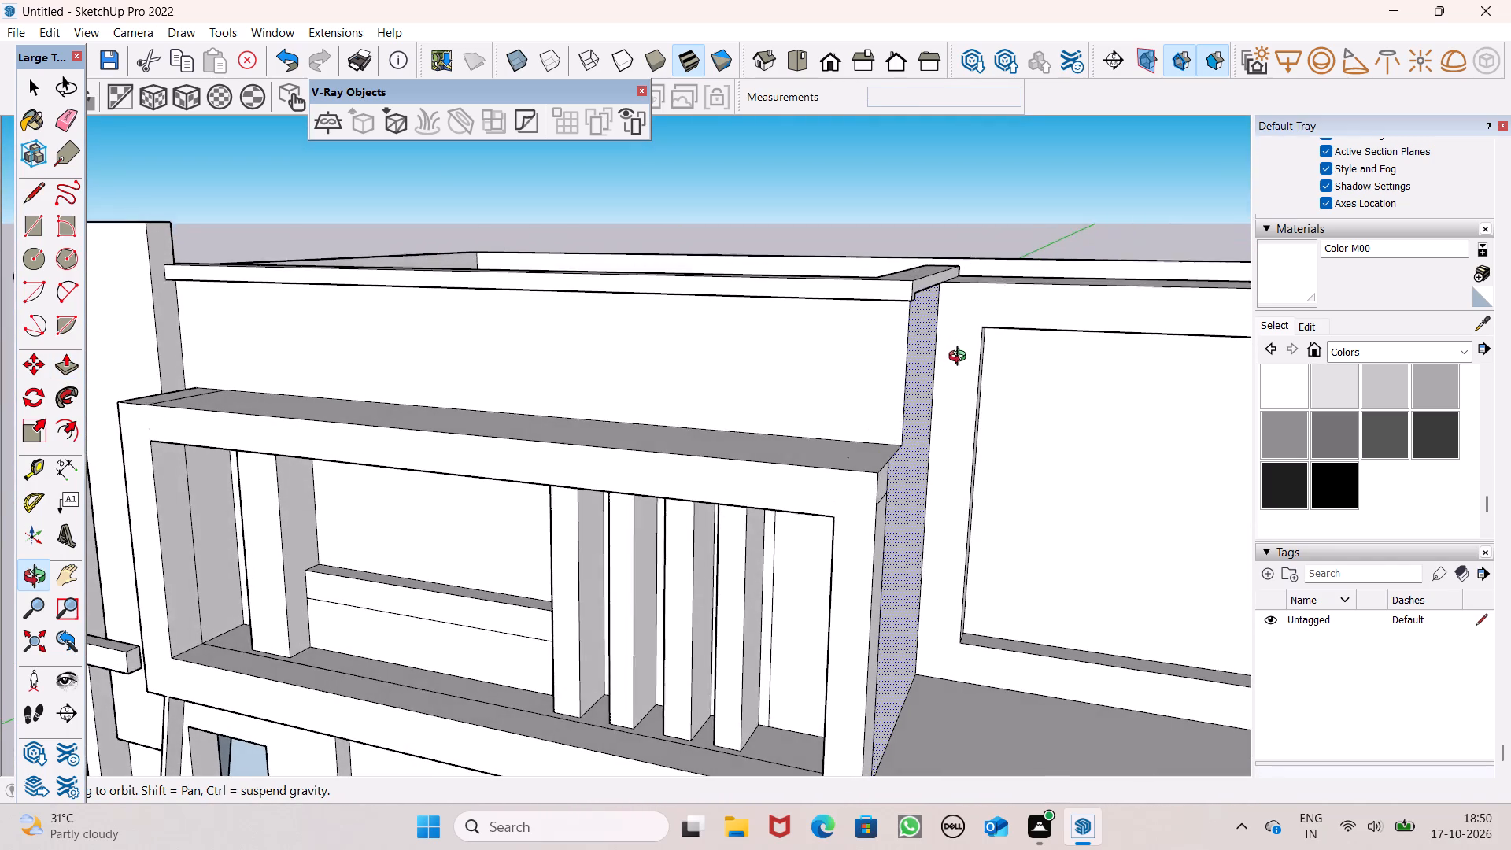
middle_click_drag(961, 358, 926, 390)
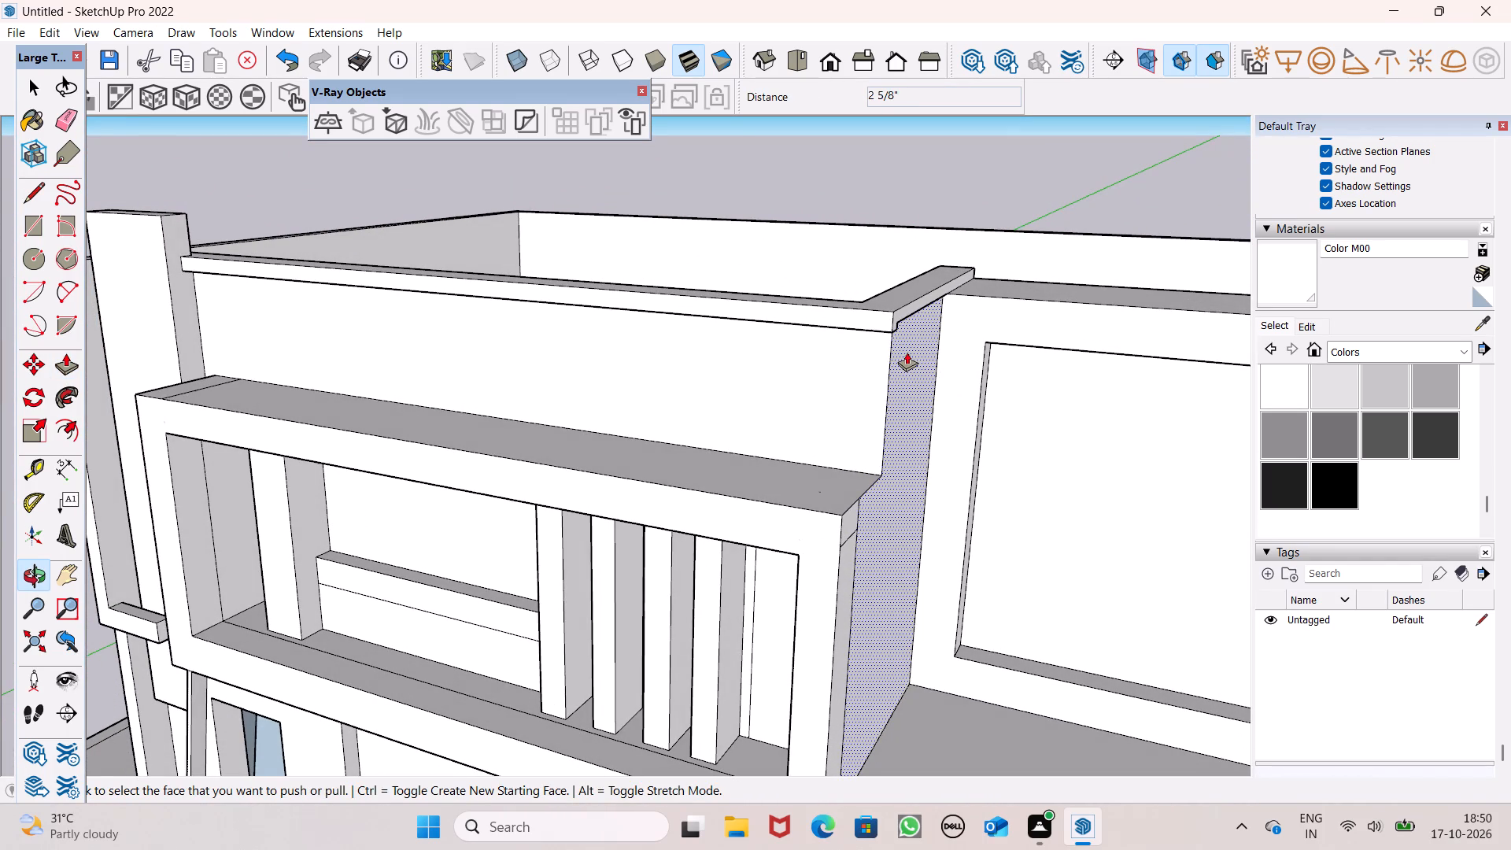
middle_click_drag(903, 348, 736, 291)
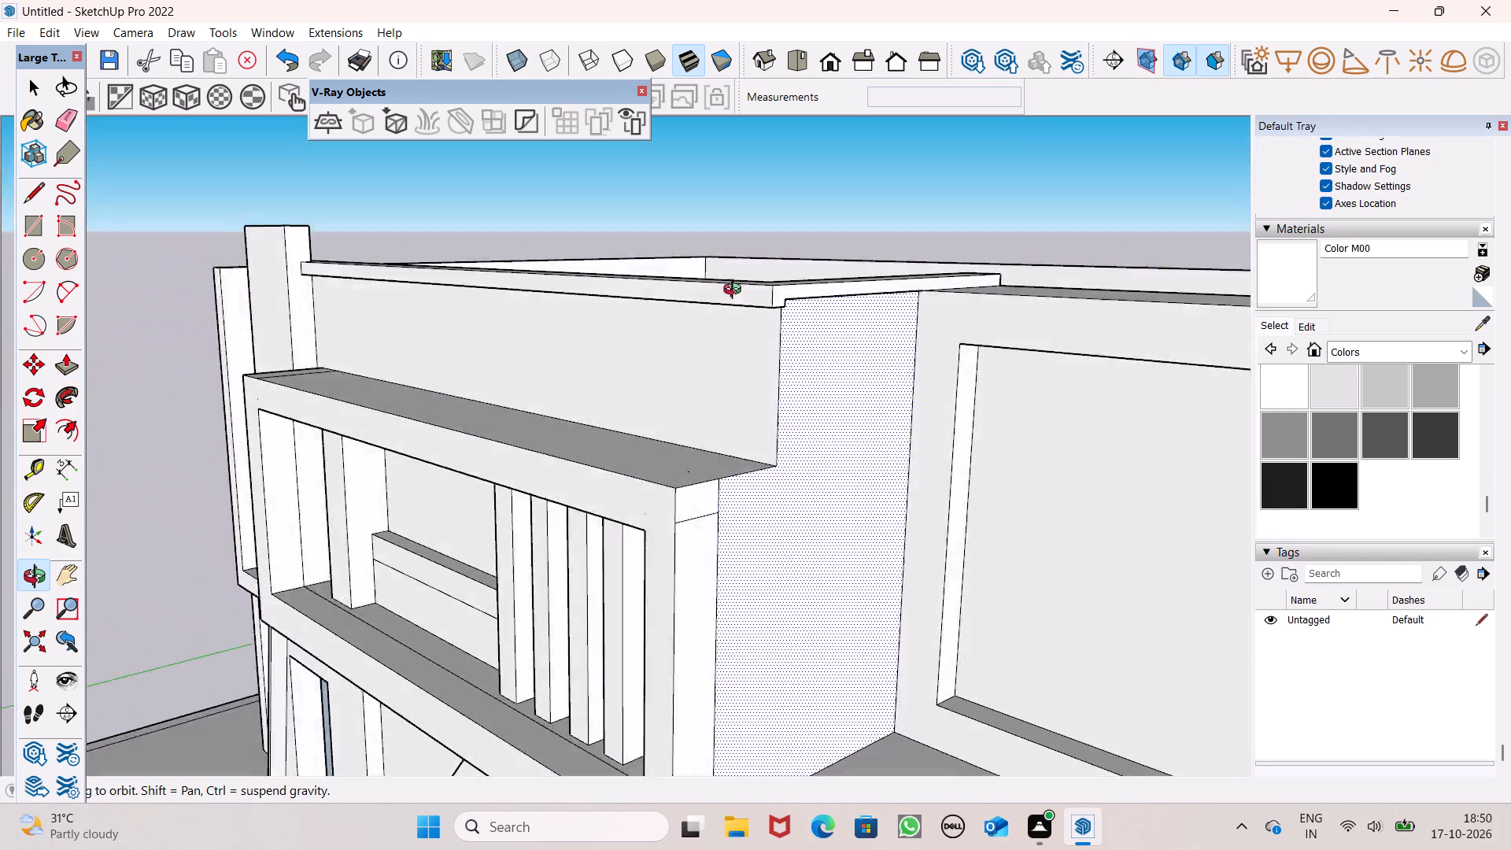
middle_click_drag(736, 291, 680, 251)
scroll(760, 245, "up", 7)
middle_click_drag(759, 245, 637, 156)
scroll(637, 156, "up", 1)
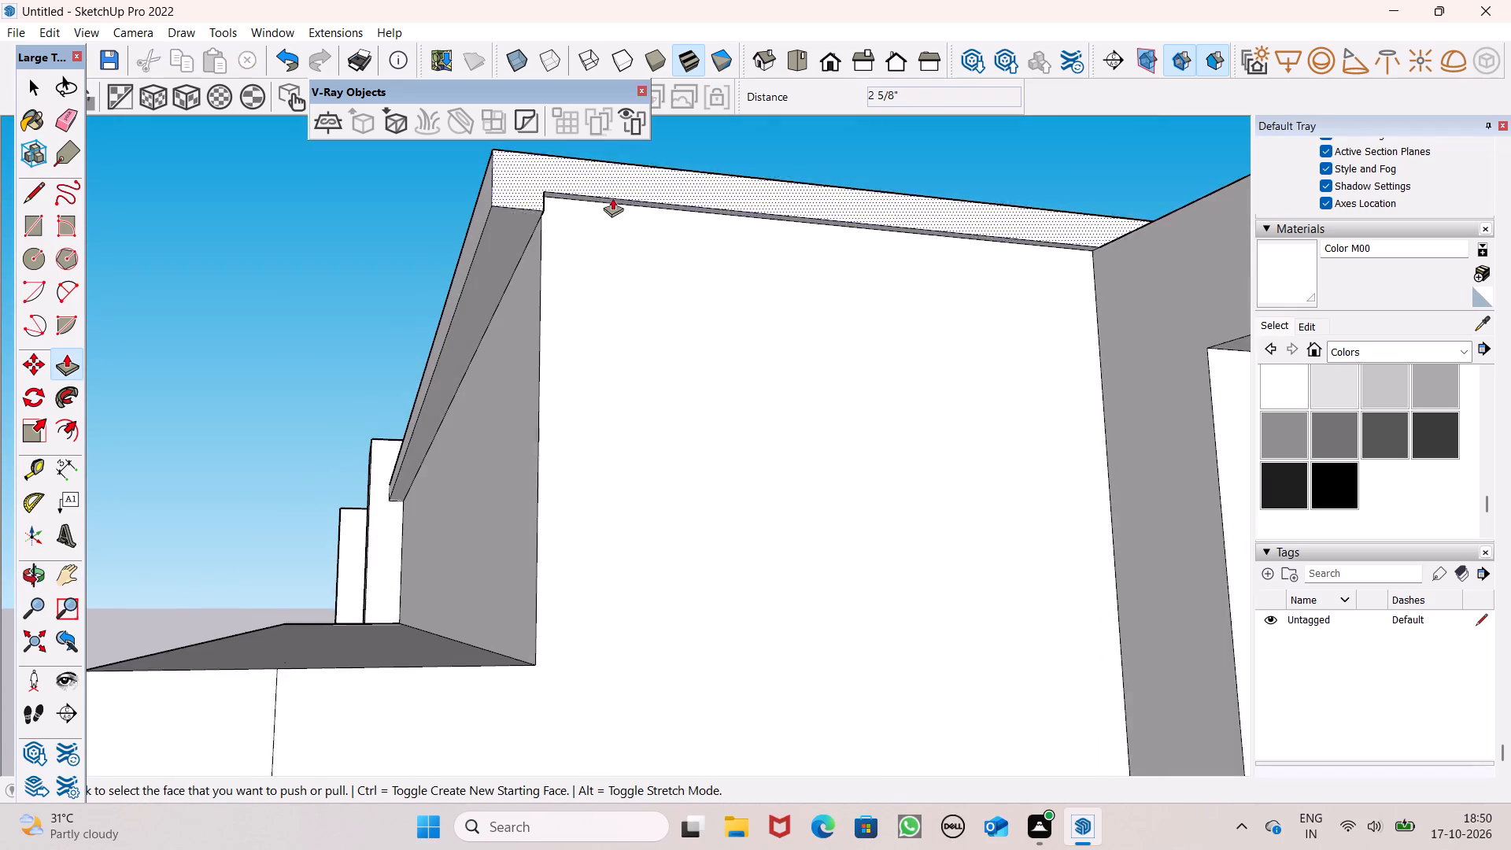
scroll(608, 205, "up", 5)
left_click_drag(539, 189, 497, 208)
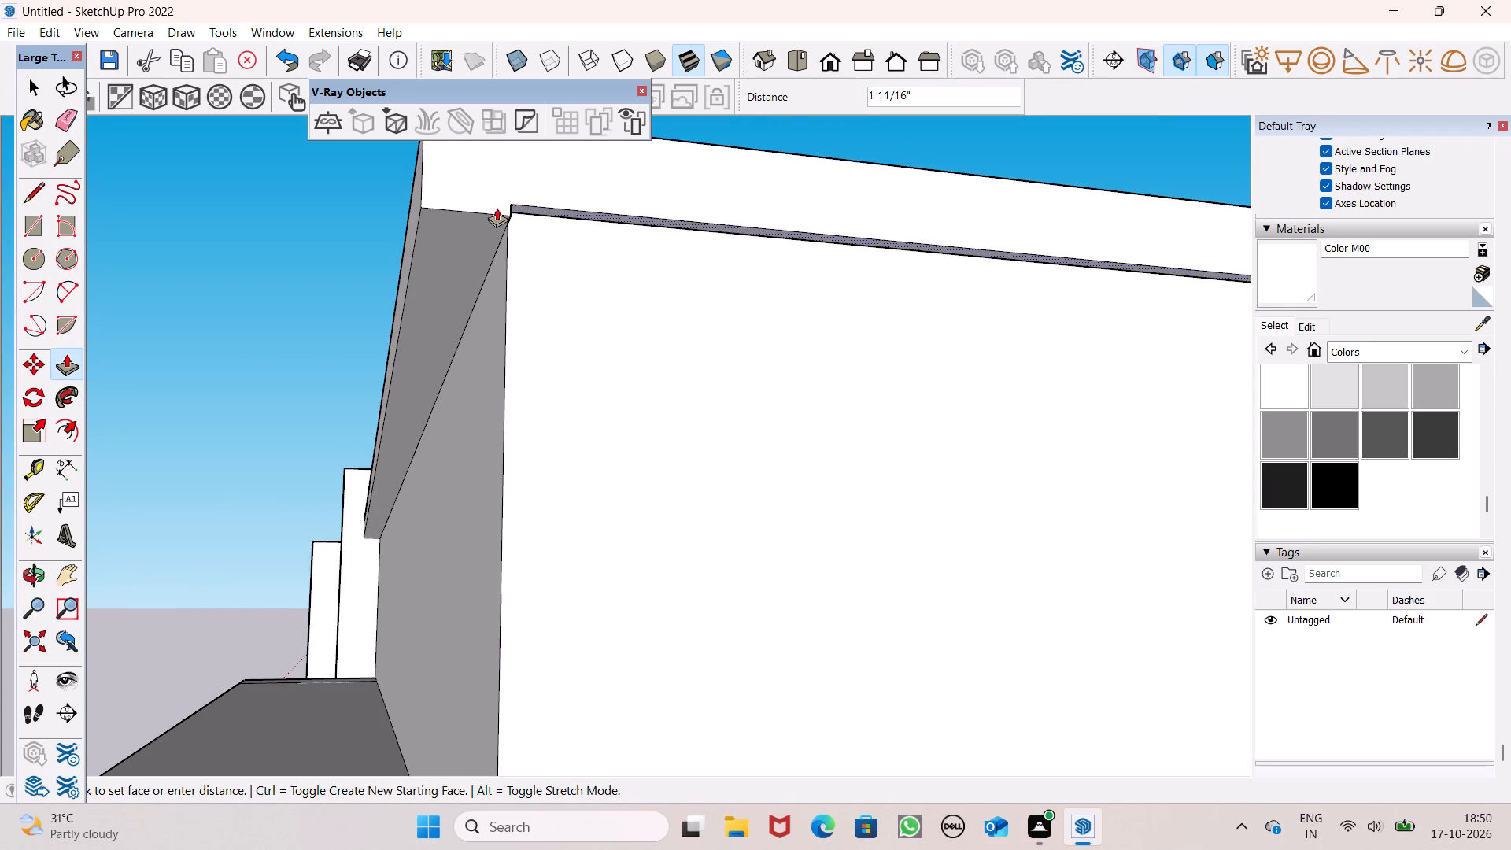
left_click_drag(497, 208, 477, 211)
scroll(830, 258, "down", 5)
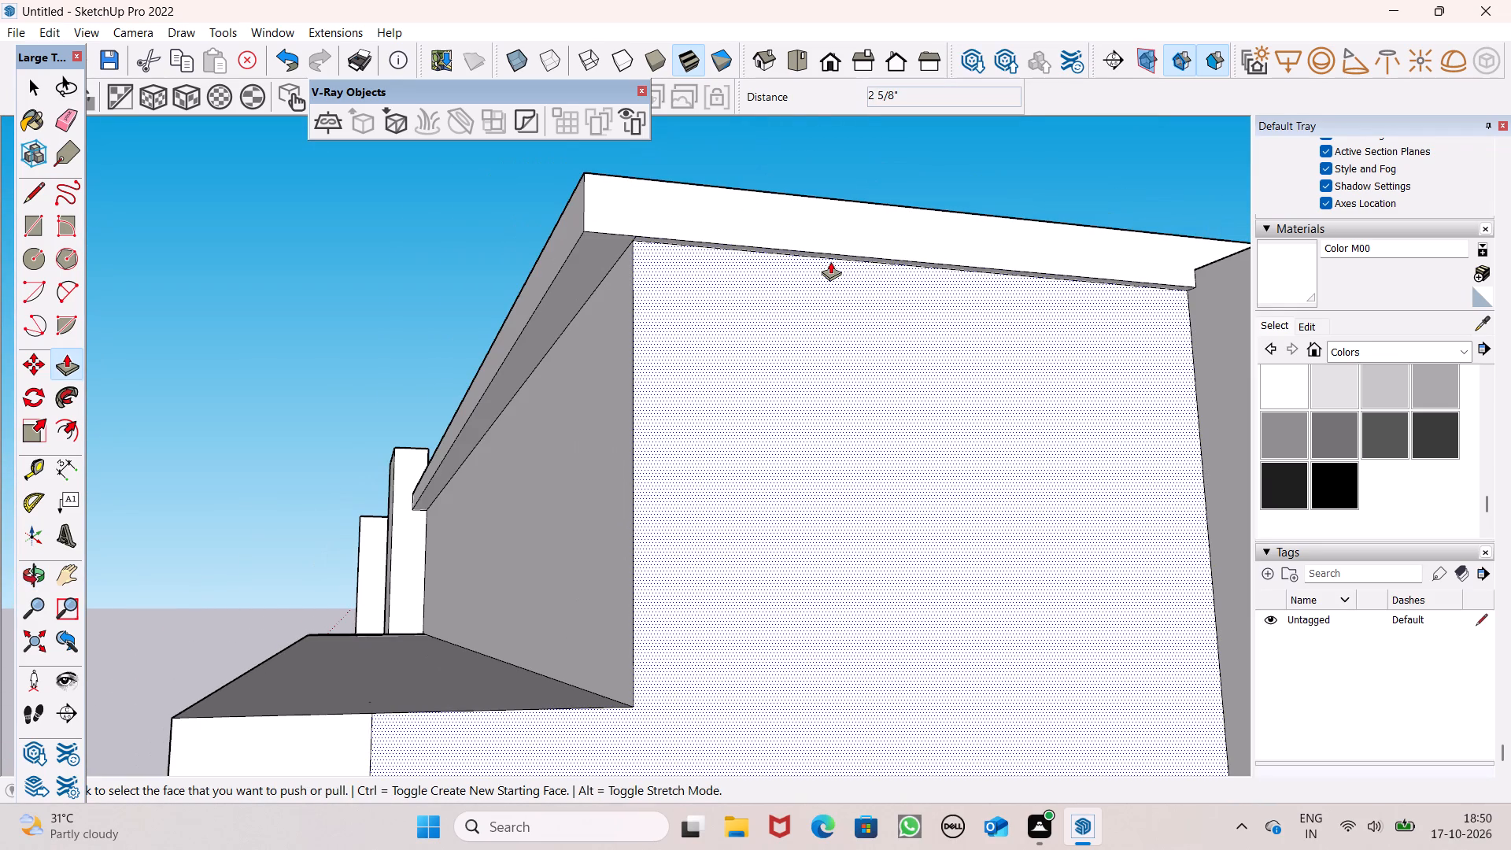
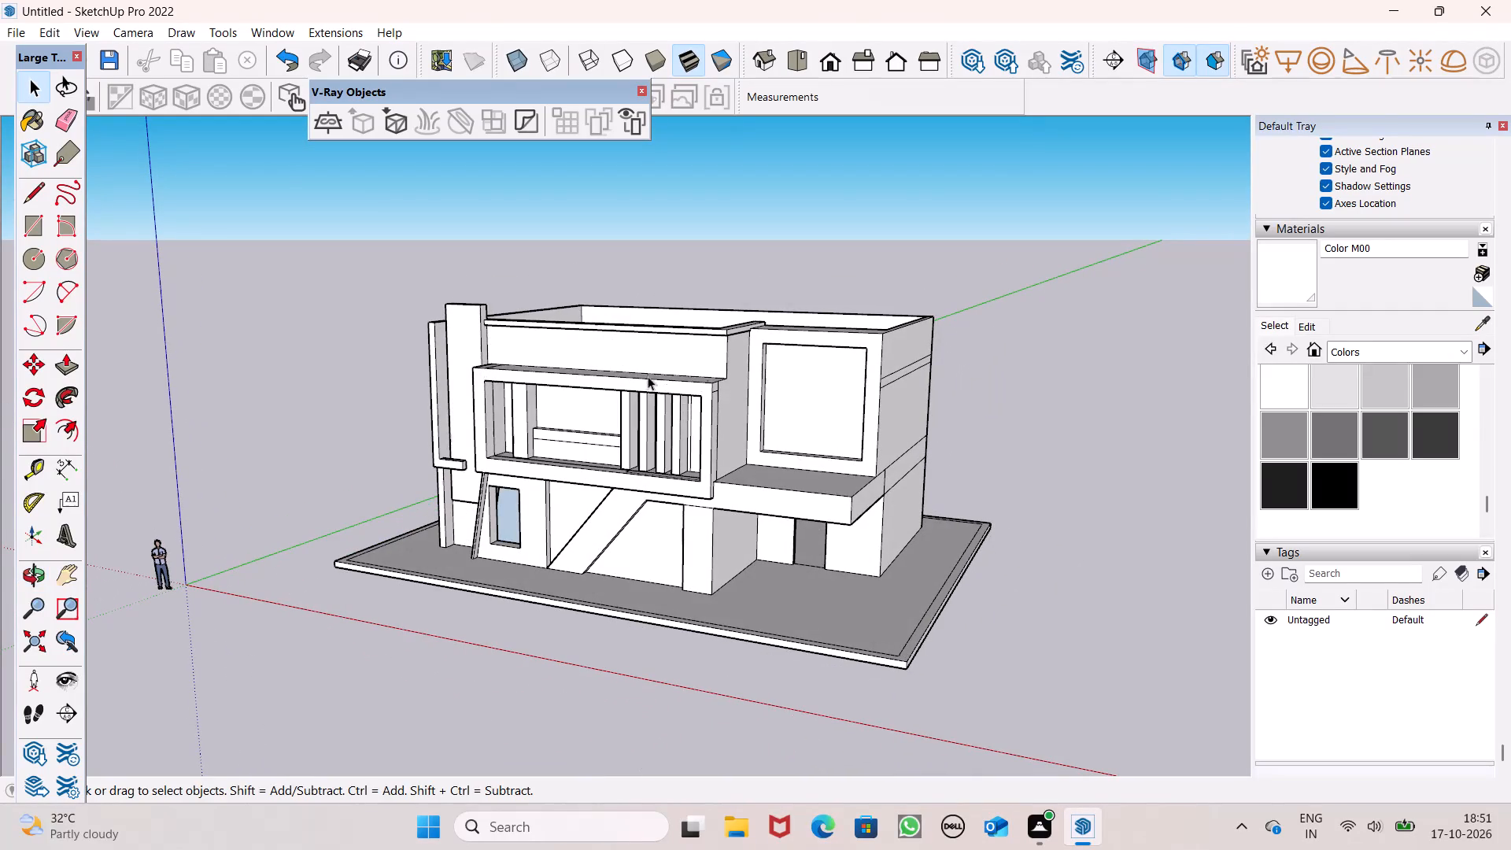
Draw a 9" line across the side parapet's top, from the window block's inner rear corner to the outer wall edge.
middle_click_drag(656, 404, 762, 401)
scroll(696, 358, "down", 1)
middle_click_drag(696, 361, 677, 378)
middle_click_drag(847, 324, 608, 393)
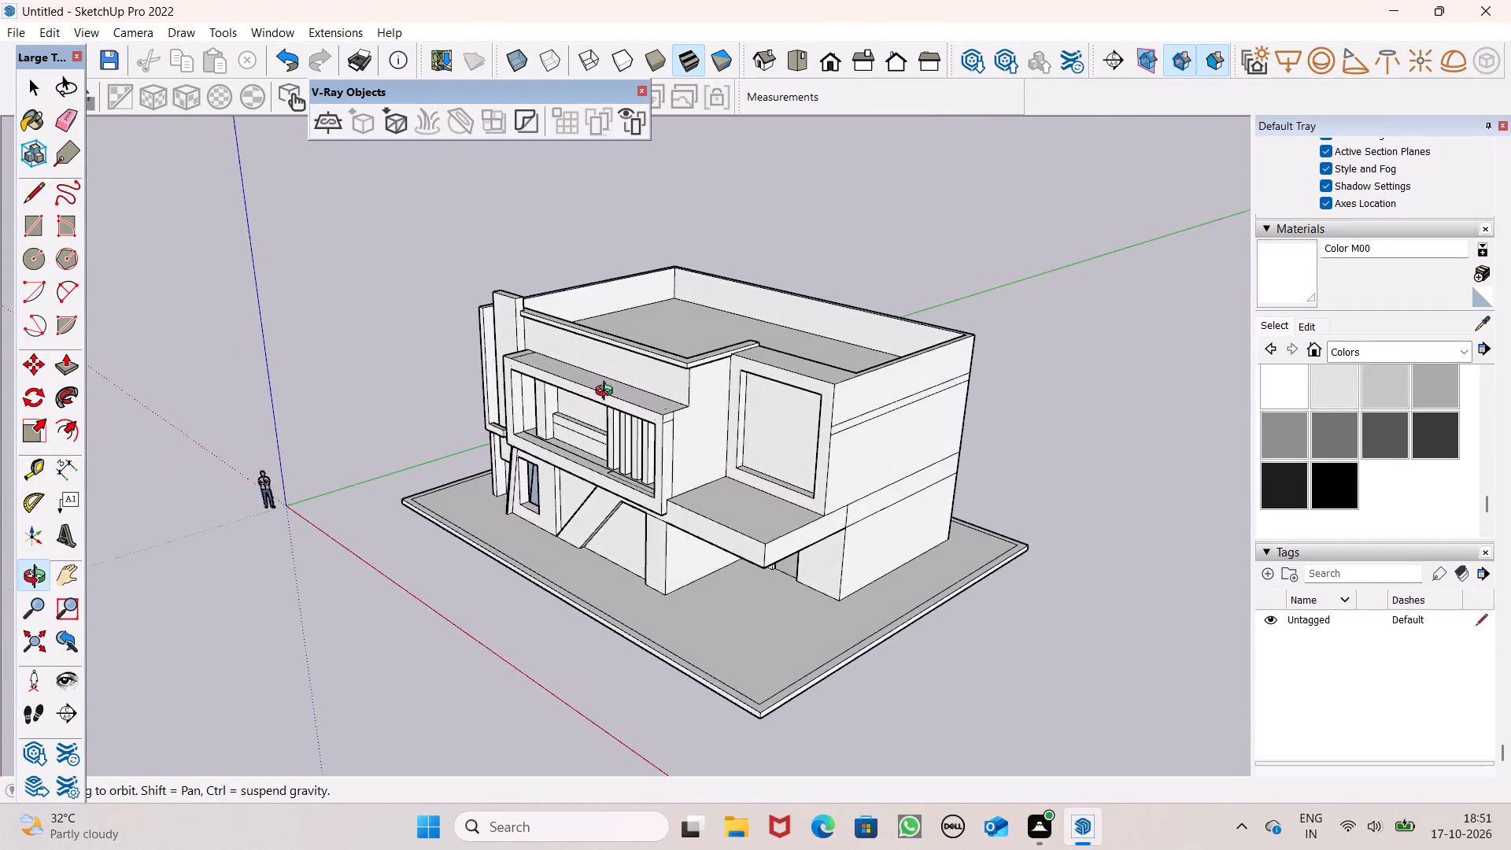
middle_click_drag(608, 393, 591, 370)
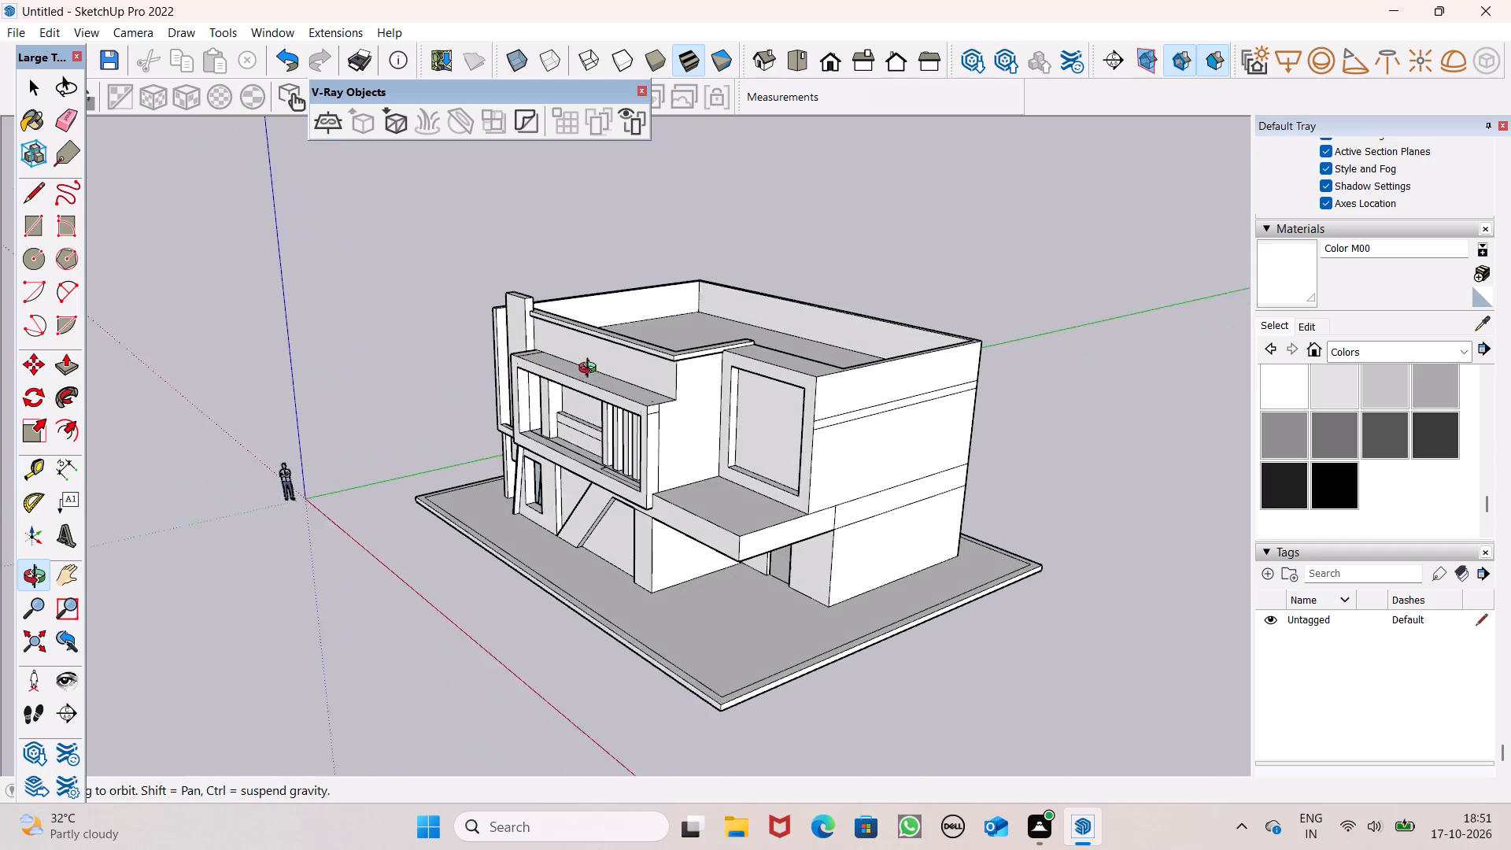
middle_click_drag(591, 370, 593, 370)
middle_click_drag(770, 397, 503, 499)
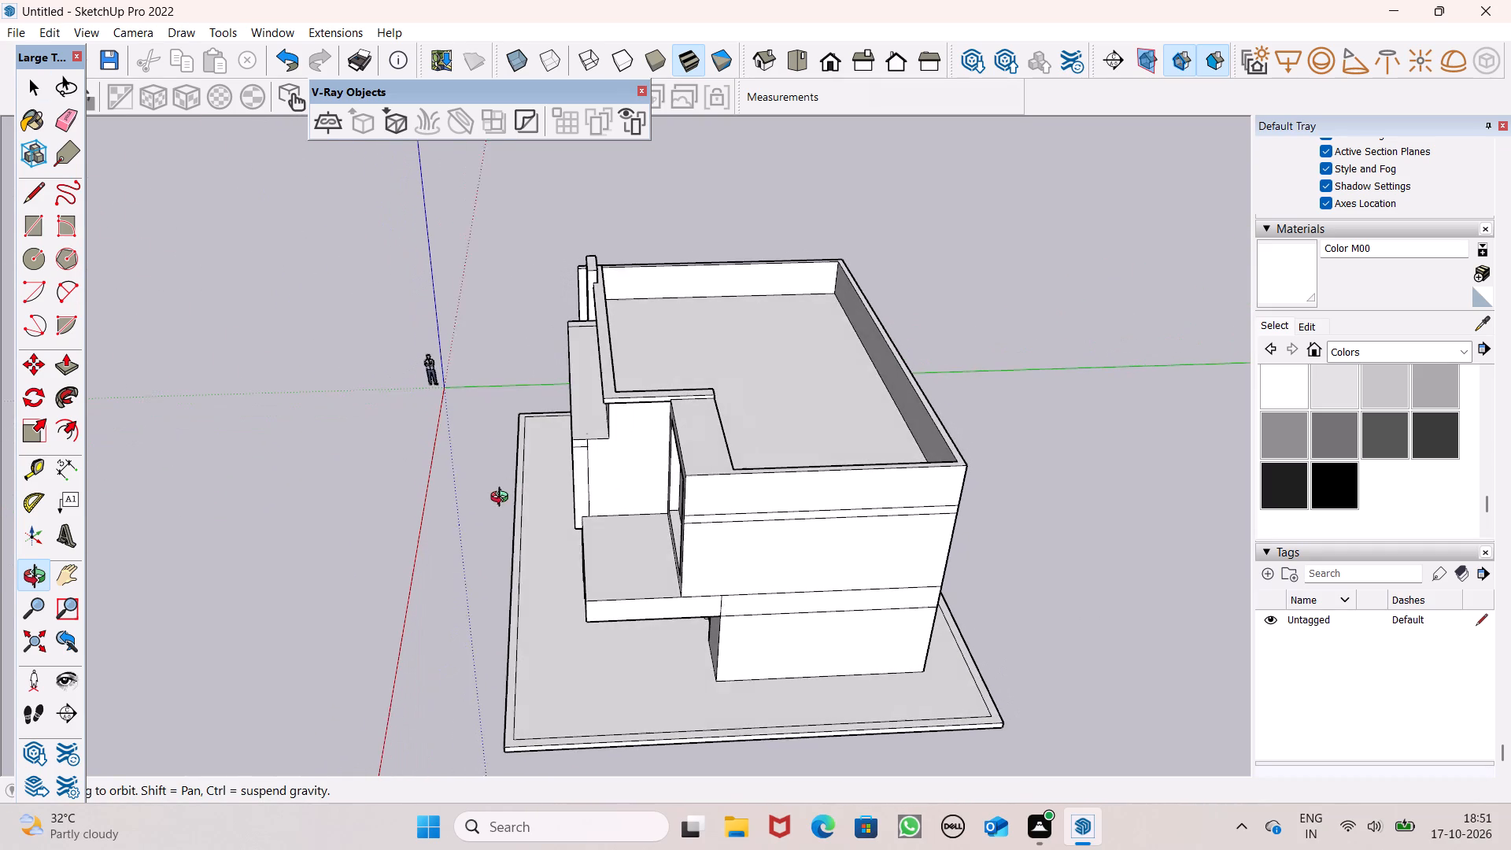
middle_click_drag(503, 499, 497, 499)
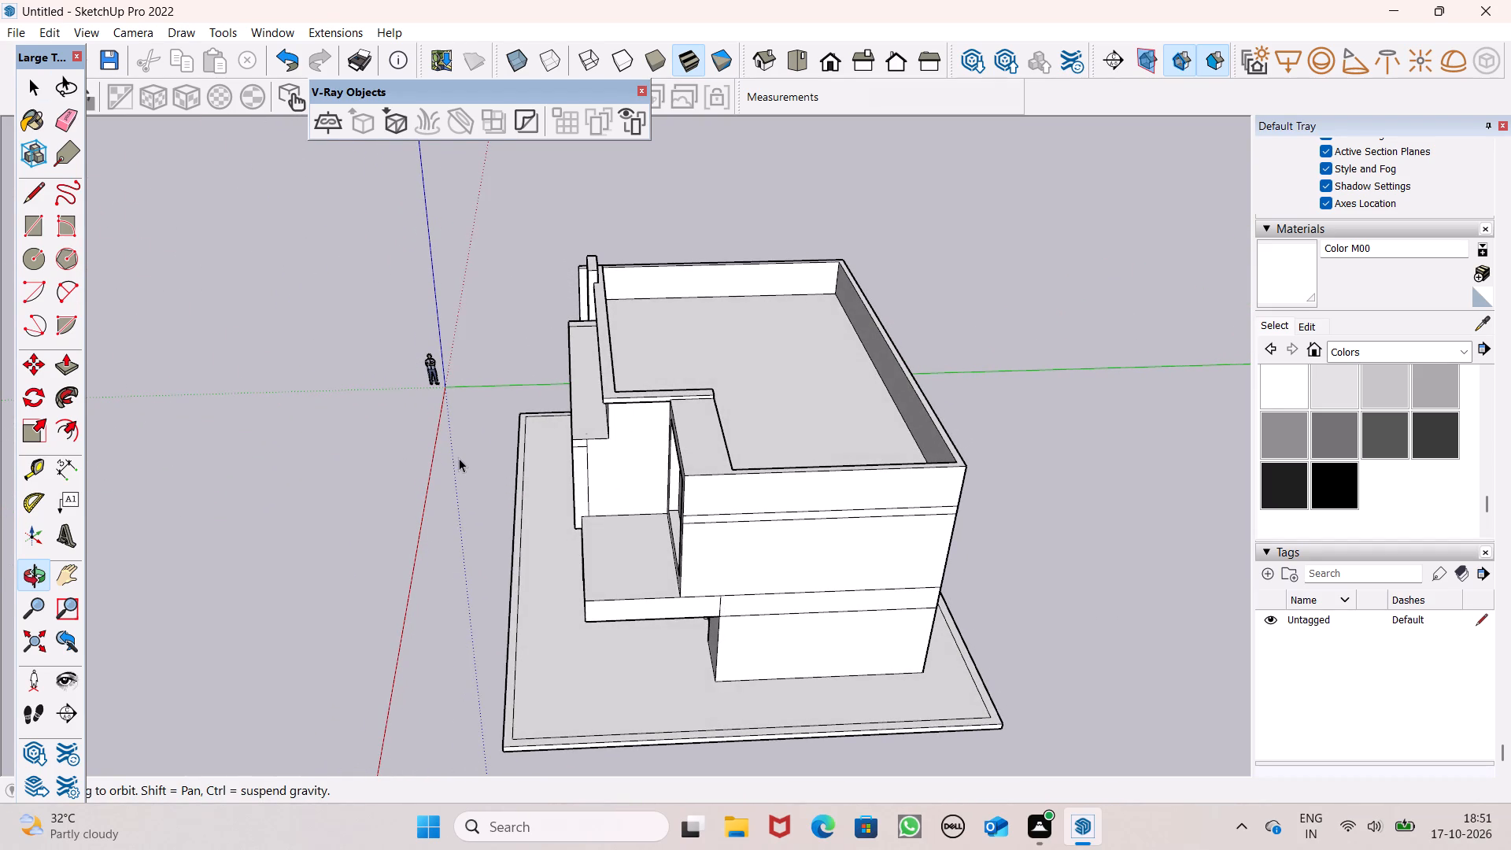
scroll(766, 467, "up", 3)
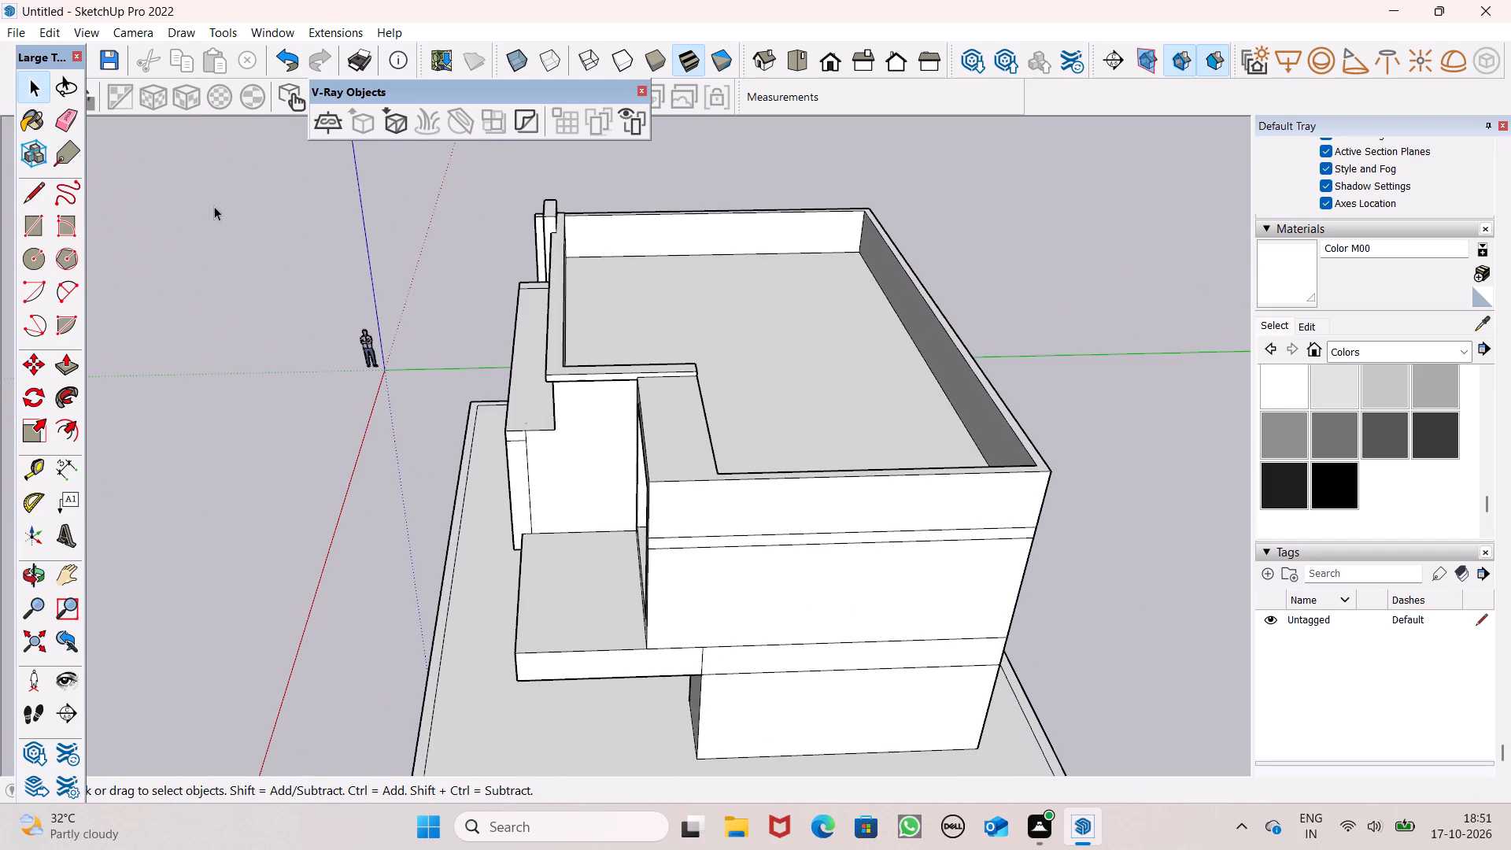
left_click(30, 194)
scroll(726, 499, "up", 2)
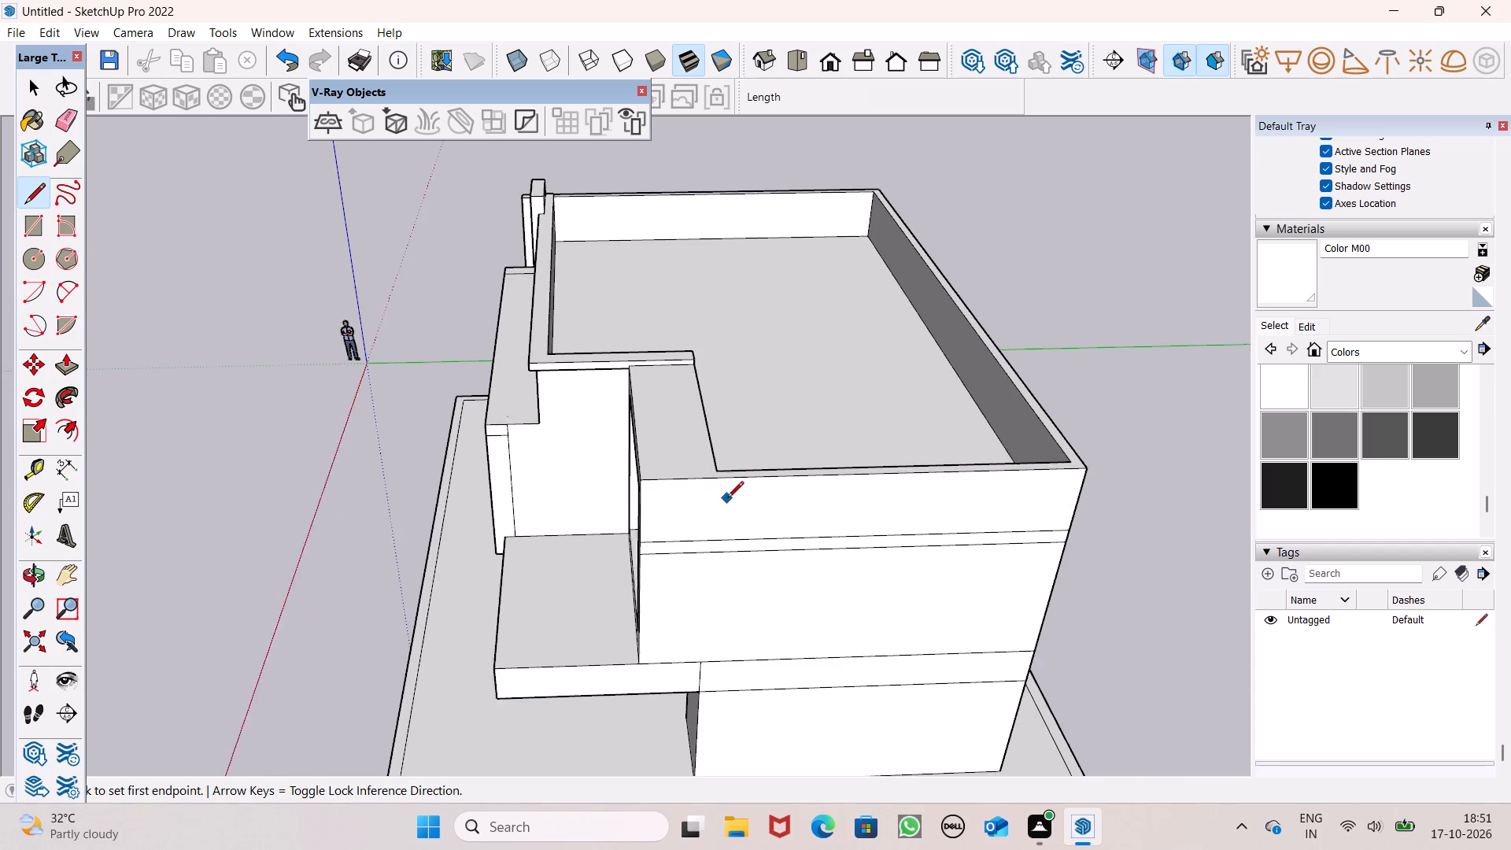
scroll(727, 499, "up", 2)
left_click(714, 460)
left_click(715, 471)
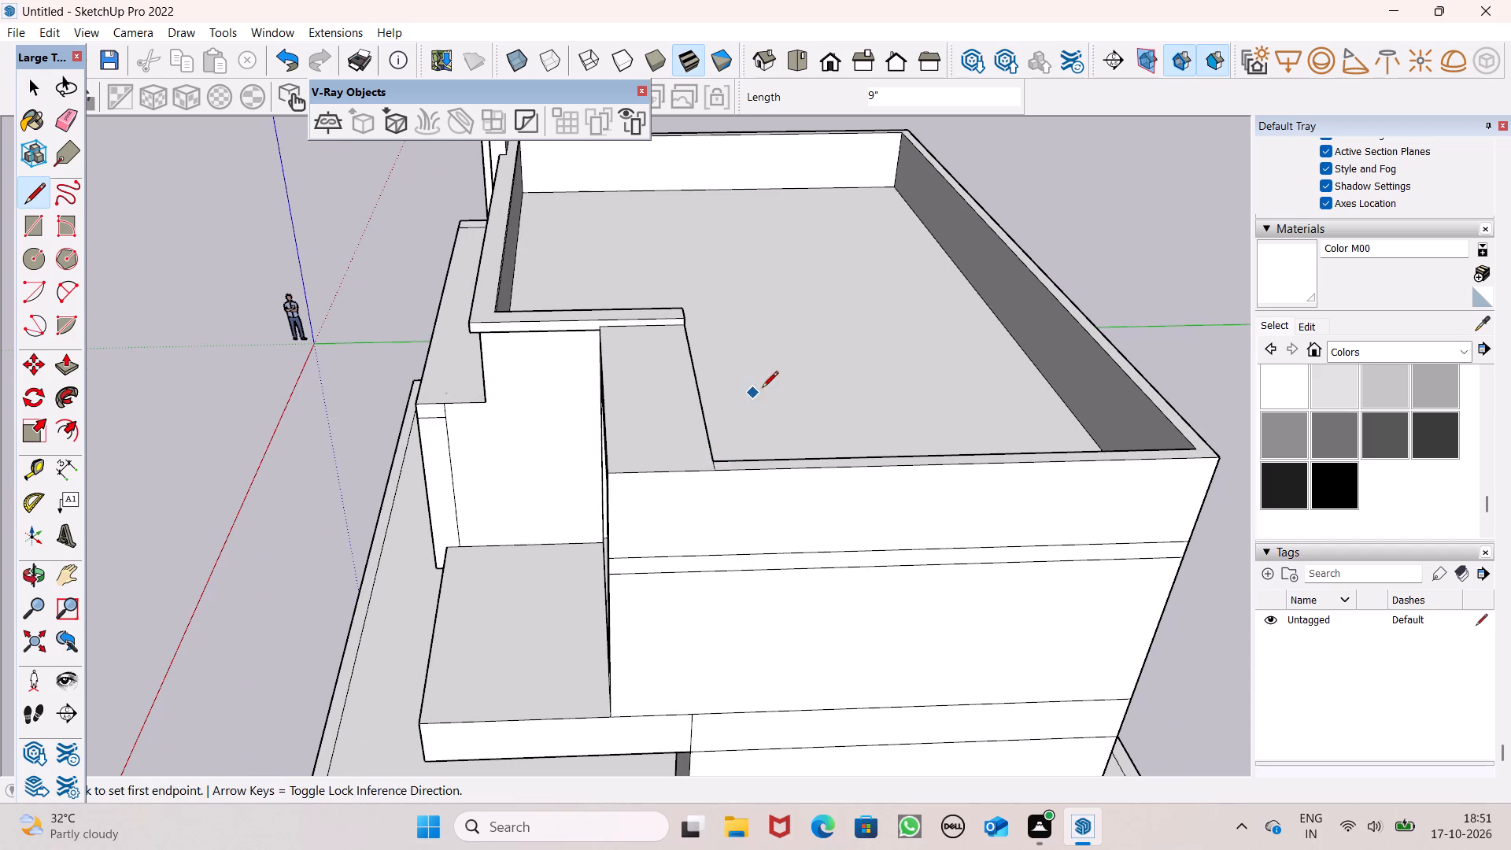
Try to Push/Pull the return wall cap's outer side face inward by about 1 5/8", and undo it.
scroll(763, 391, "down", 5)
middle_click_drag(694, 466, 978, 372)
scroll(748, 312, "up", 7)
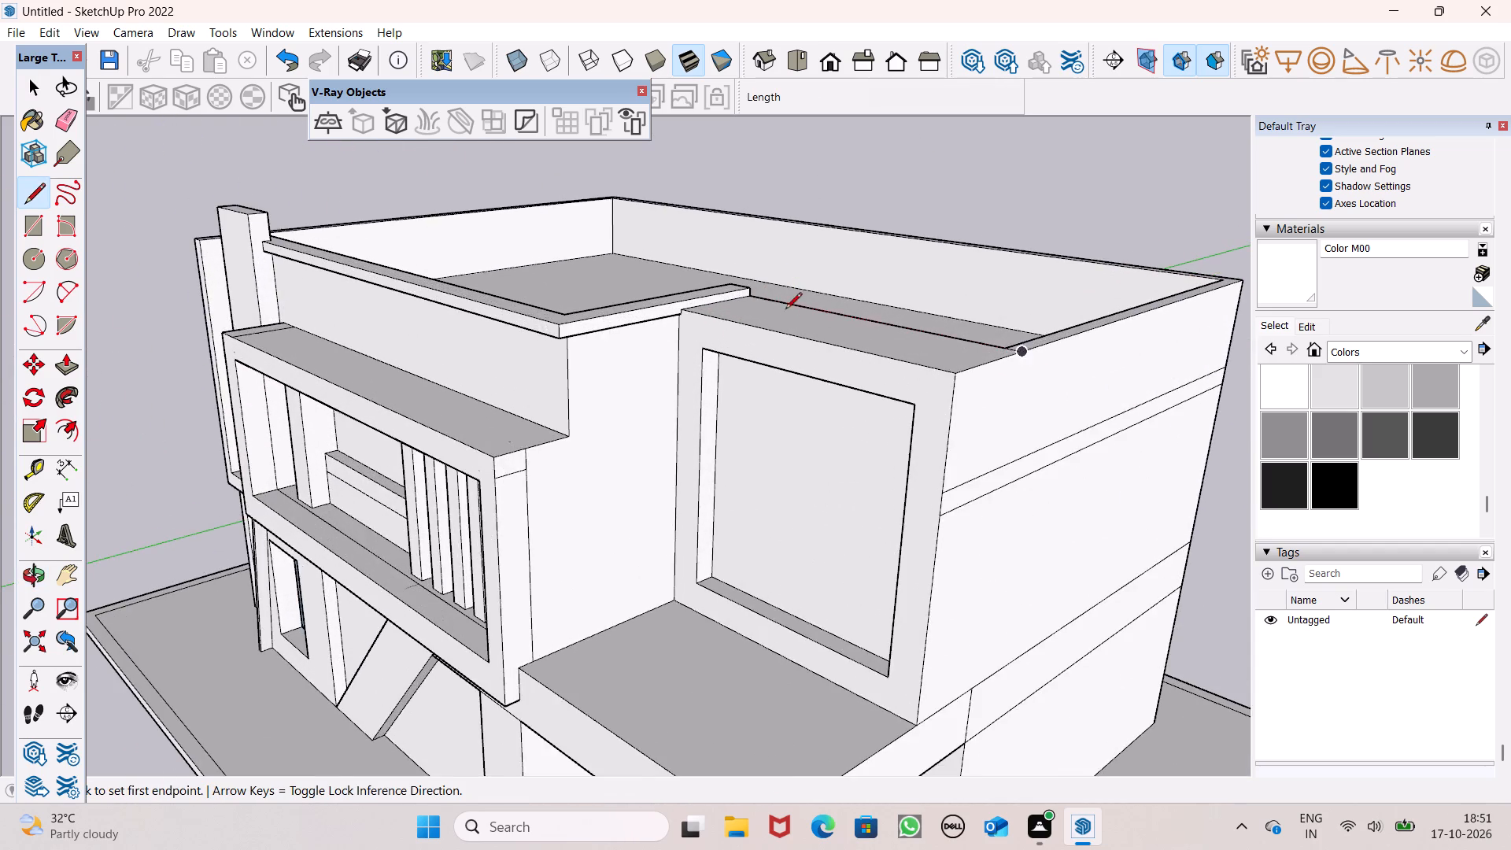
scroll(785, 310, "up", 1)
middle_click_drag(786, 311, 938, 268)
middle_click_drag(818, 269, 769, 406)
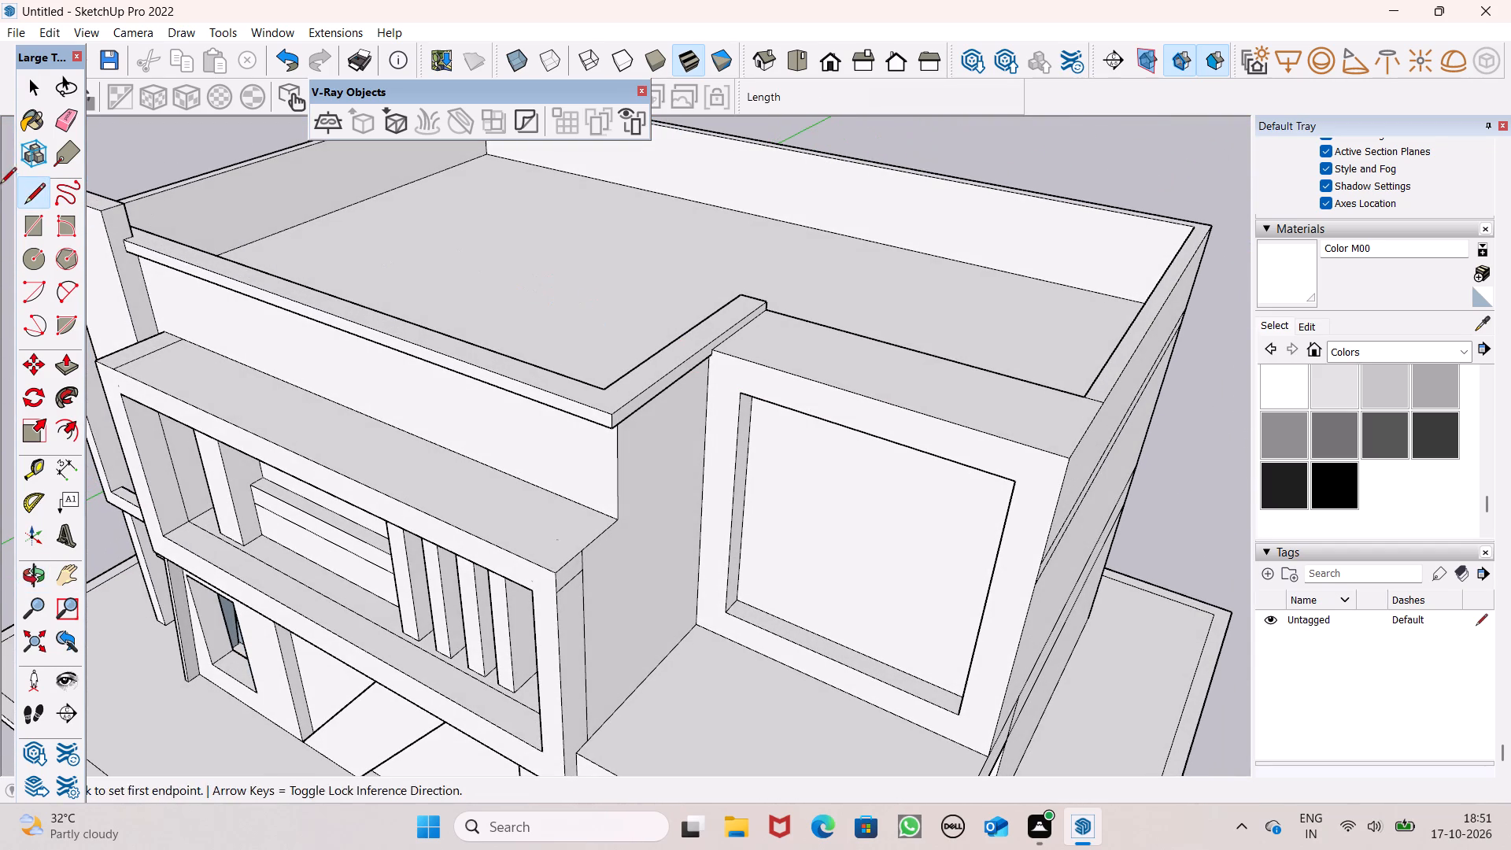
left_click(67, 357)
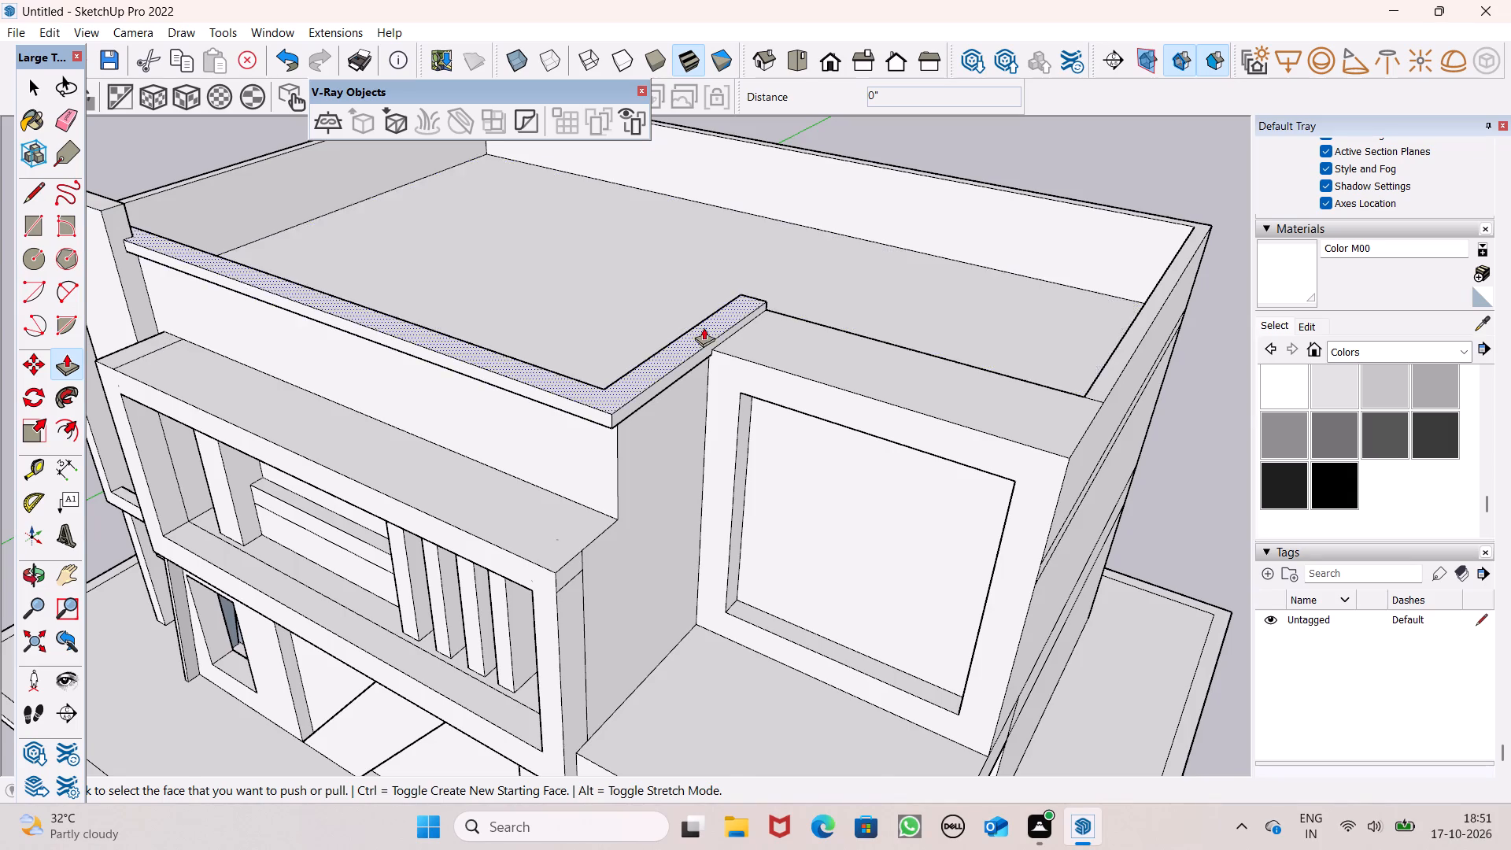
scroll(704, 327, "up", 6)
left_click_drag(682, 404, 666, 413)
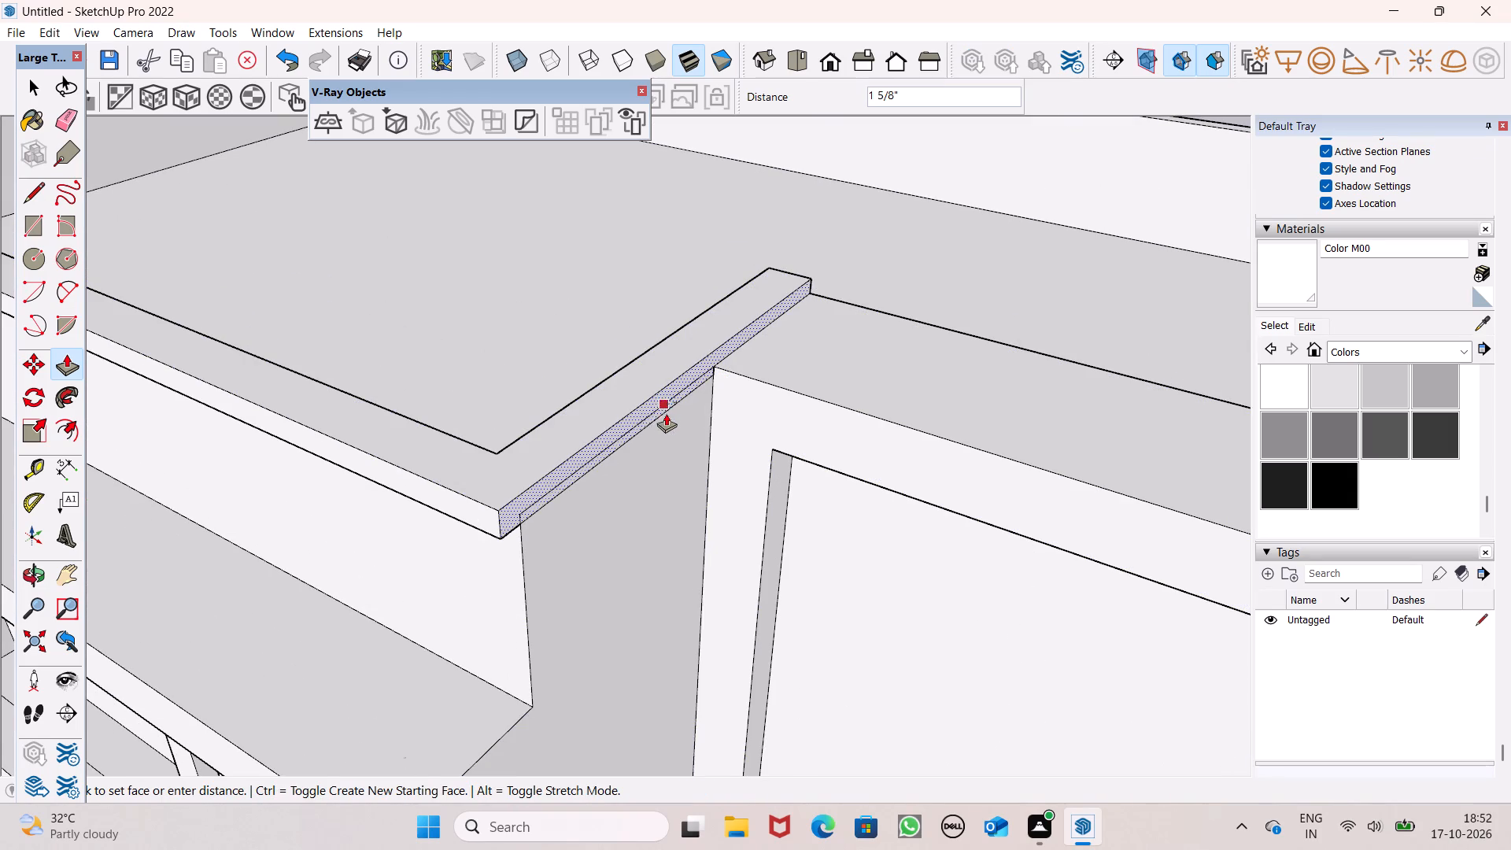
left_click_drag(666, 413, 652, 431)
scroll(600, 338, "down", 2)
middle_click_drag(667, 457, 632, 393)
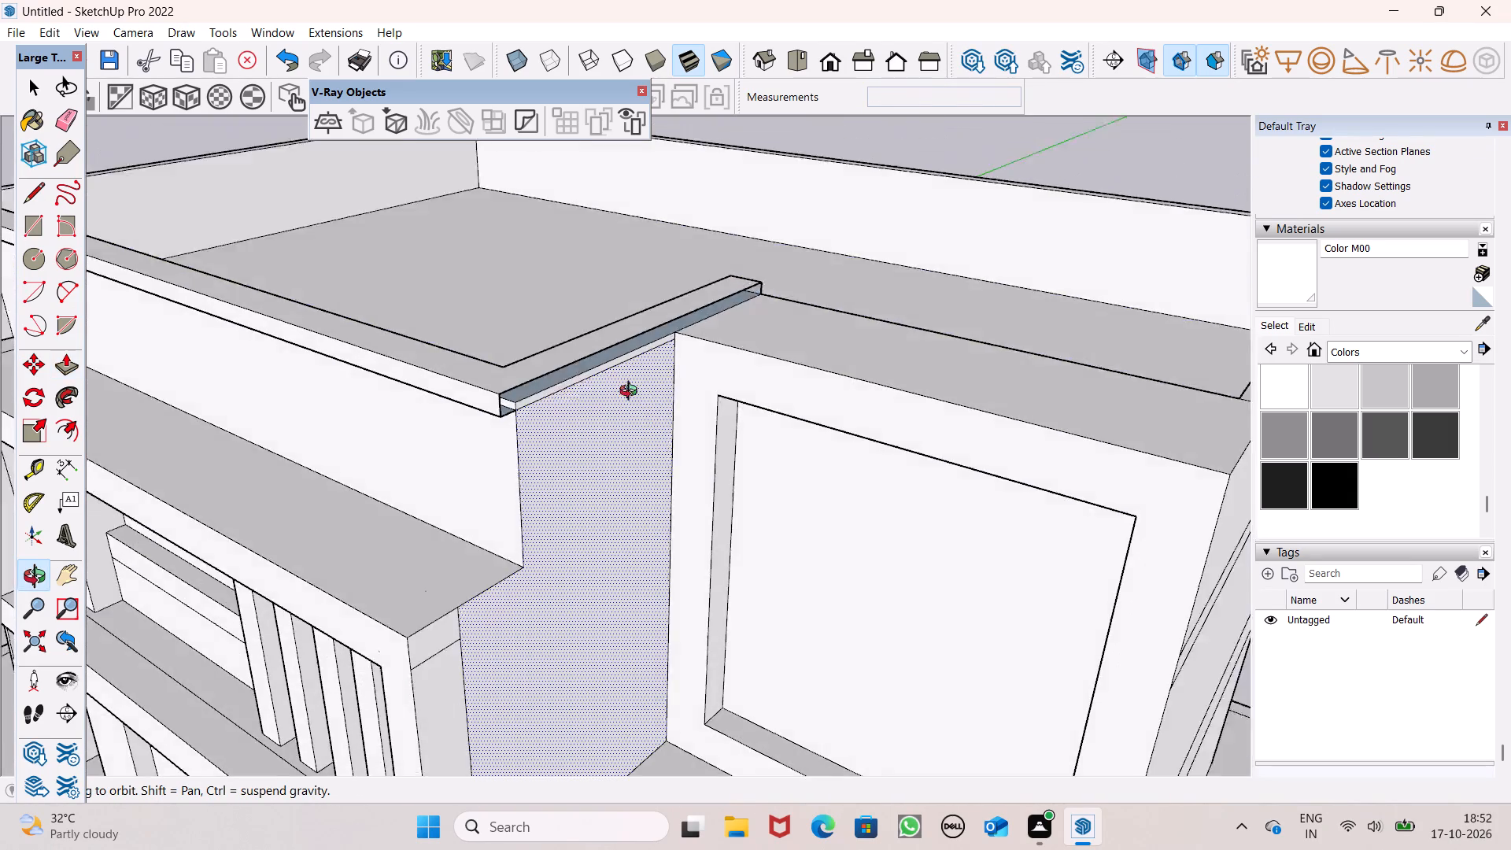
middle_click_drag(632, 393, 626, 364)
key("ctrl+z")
Push/Pull the narrow underside of the return wall's cap overhang up by about 2 5/8".
middle_click_drag(604, 365, 571, 312)
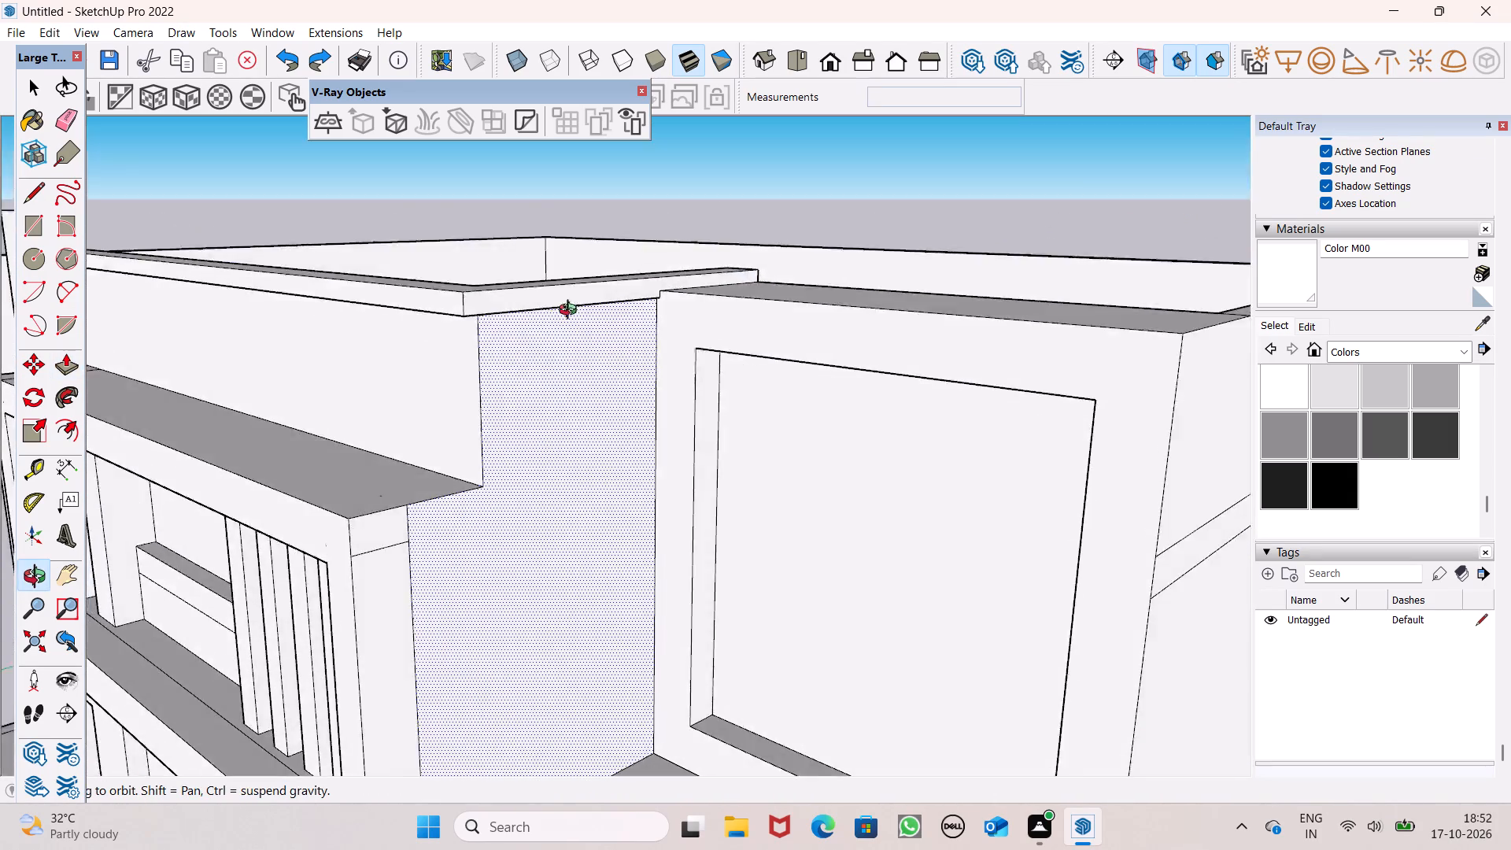
middle_click_drag(571, 312, 586, 221)
scroll(583, 238, "up", 1)
scroll(483, 239, "up", 14)
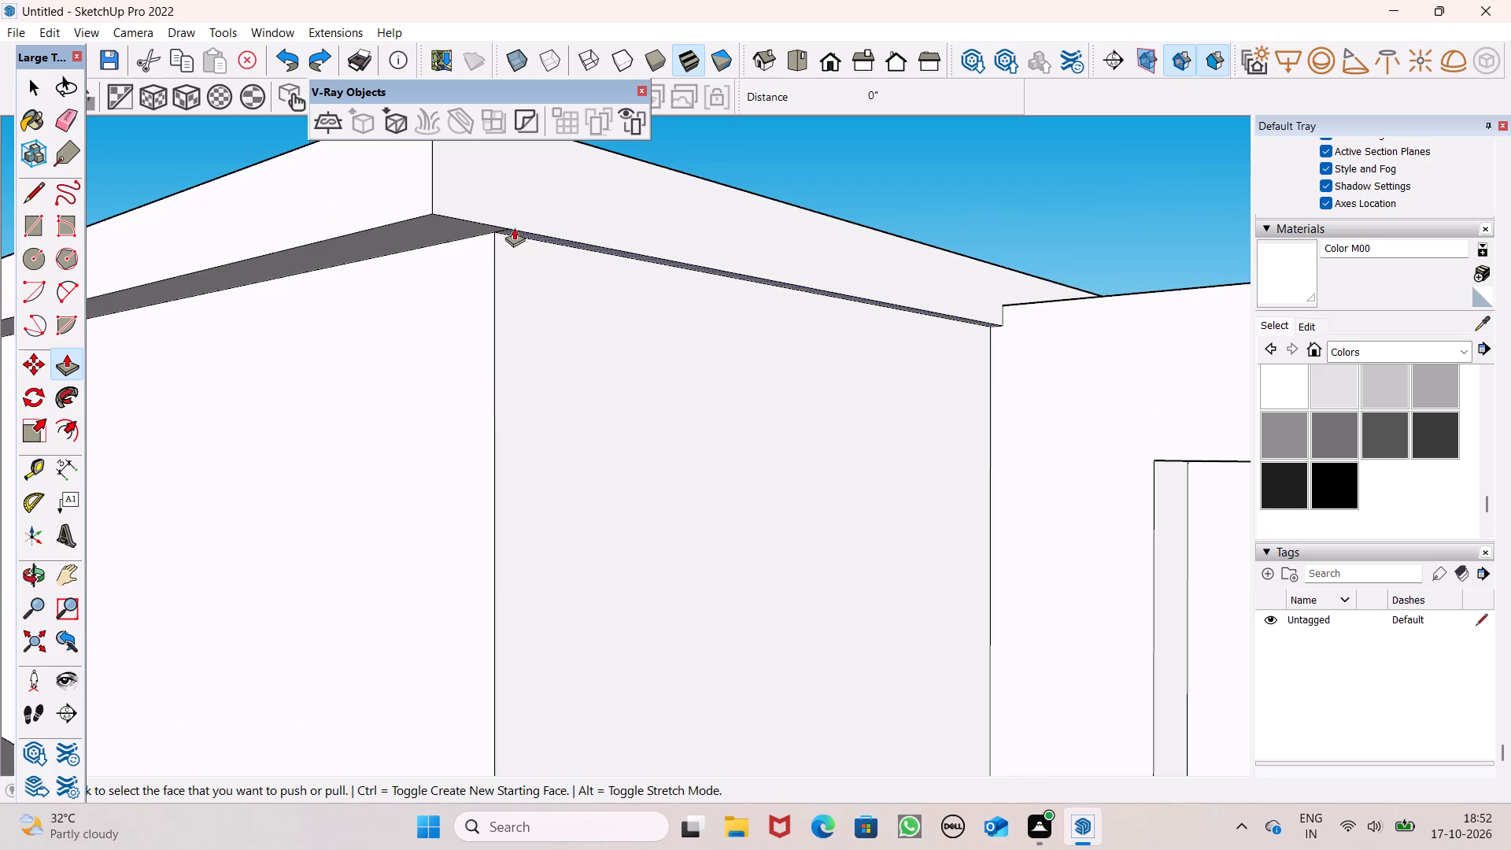
scroll(515, 227, "up", 7)
left_click_drag(523, 236, 534, 205)
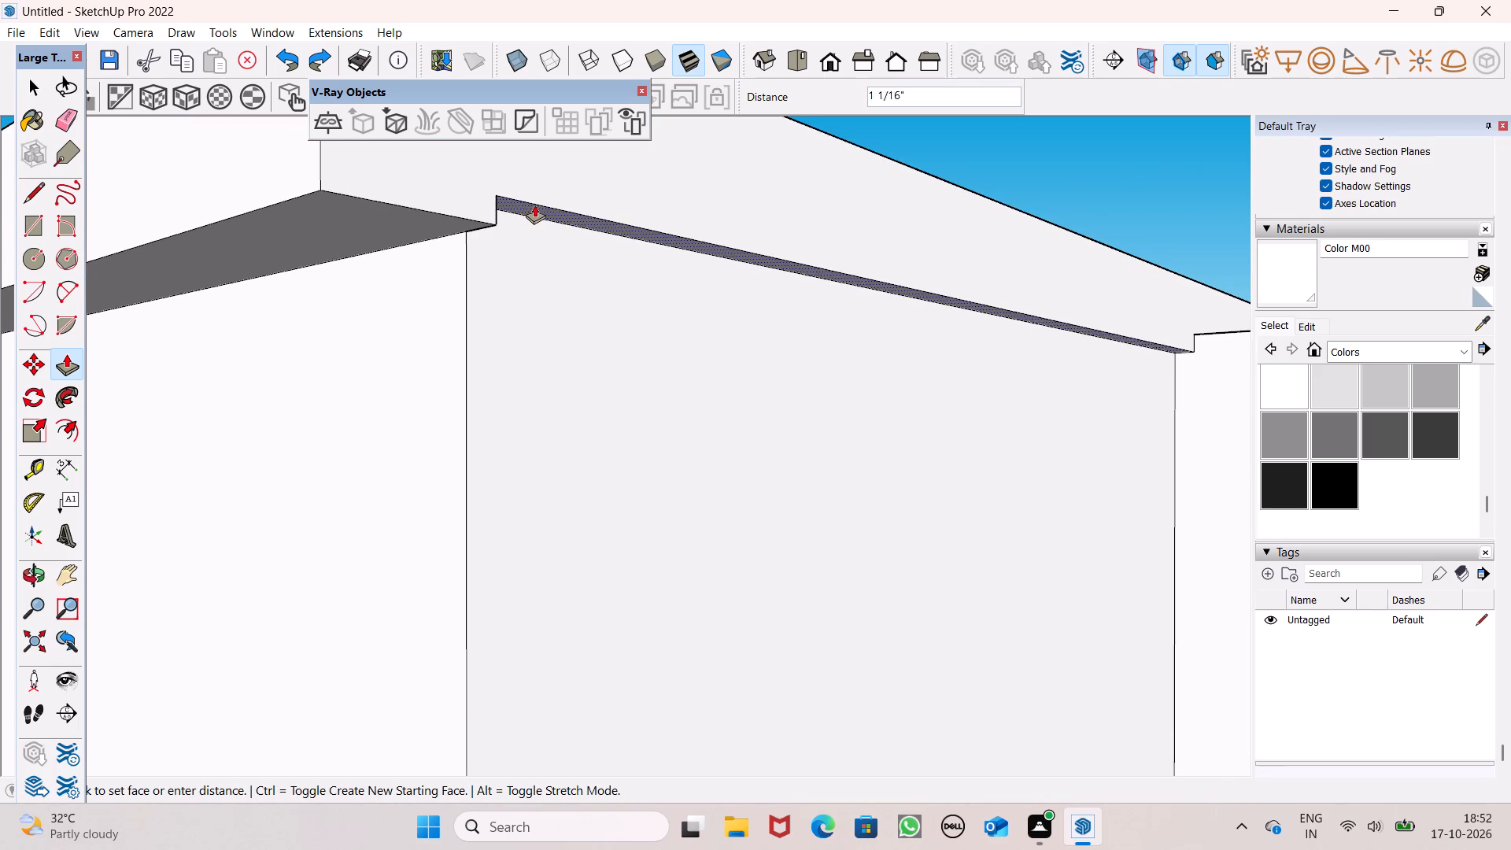
left_click_drag(534, 205, 560, 148)
Push/Pull the return wall cap's outer side face inward by 1 5/8", flush with the wall below.
scroll(585, 313, "down", 6)
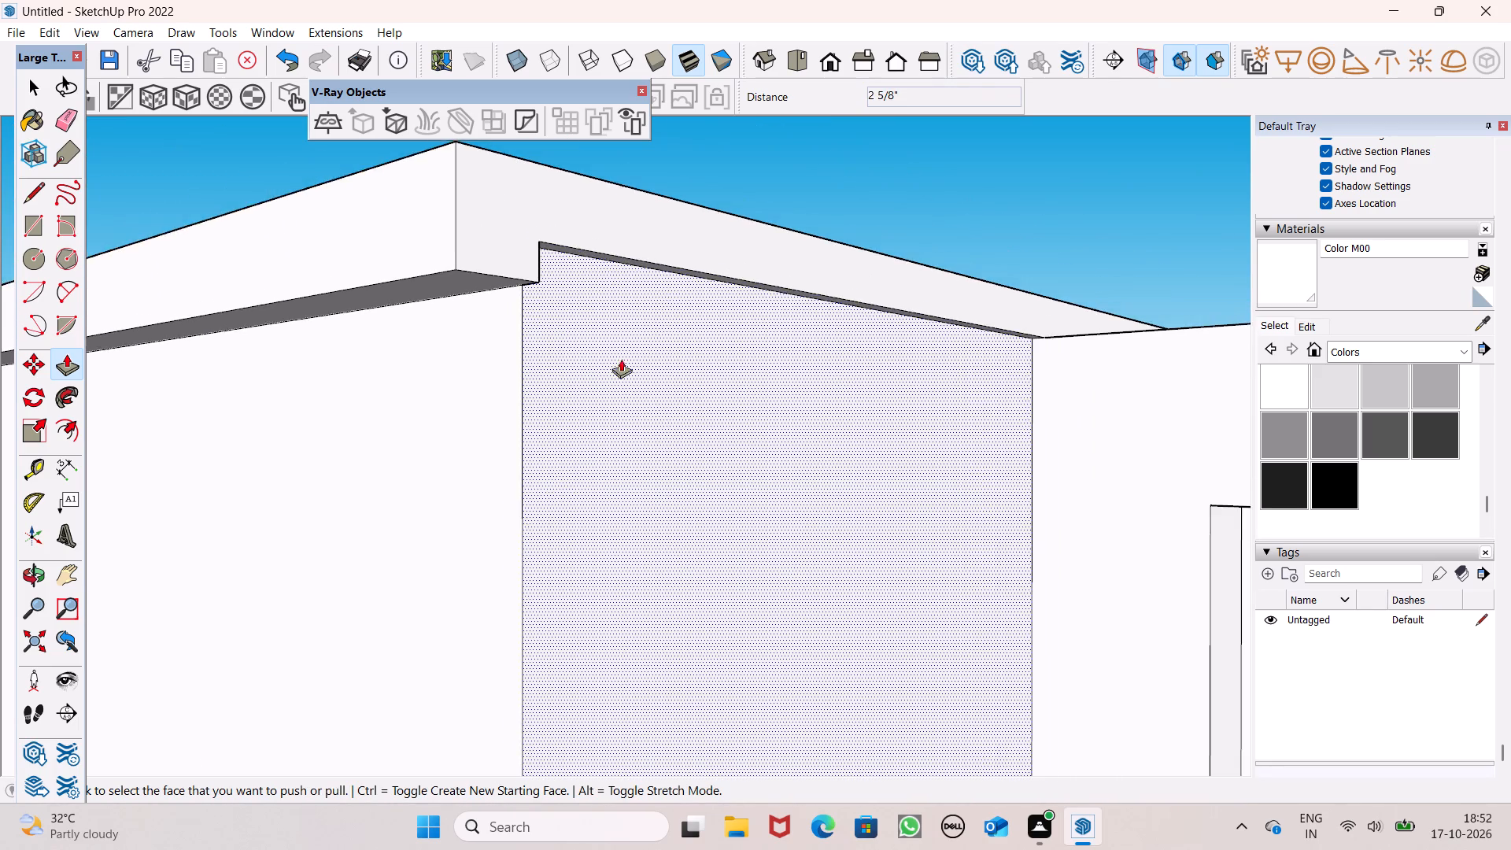
scroll(722, 324, "down", 4)
middle_click_drag(764, 346, 773, 505)
scroll(773, 505, "up", 1)
left_click_drag(684, 470, 667, 554)
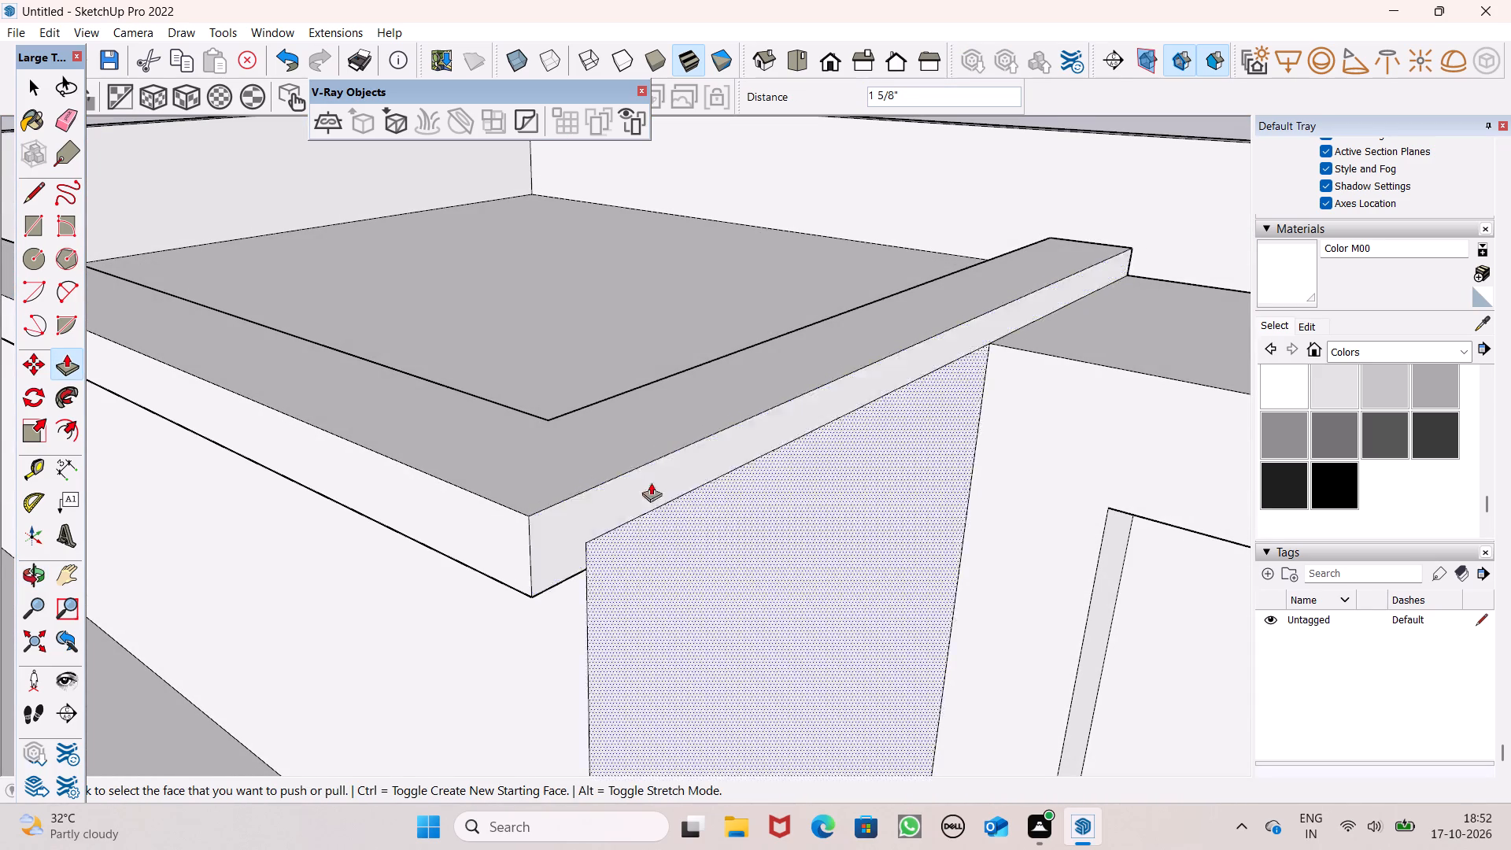
Push/Pull the top face of the framed window block up by more than 2' 5", well above the adjoining parapet.
scroll(651, 441, "down", 11)
middle_click_drag(776, 541, 760, 564)
scroll(900, 468, "down", 4)
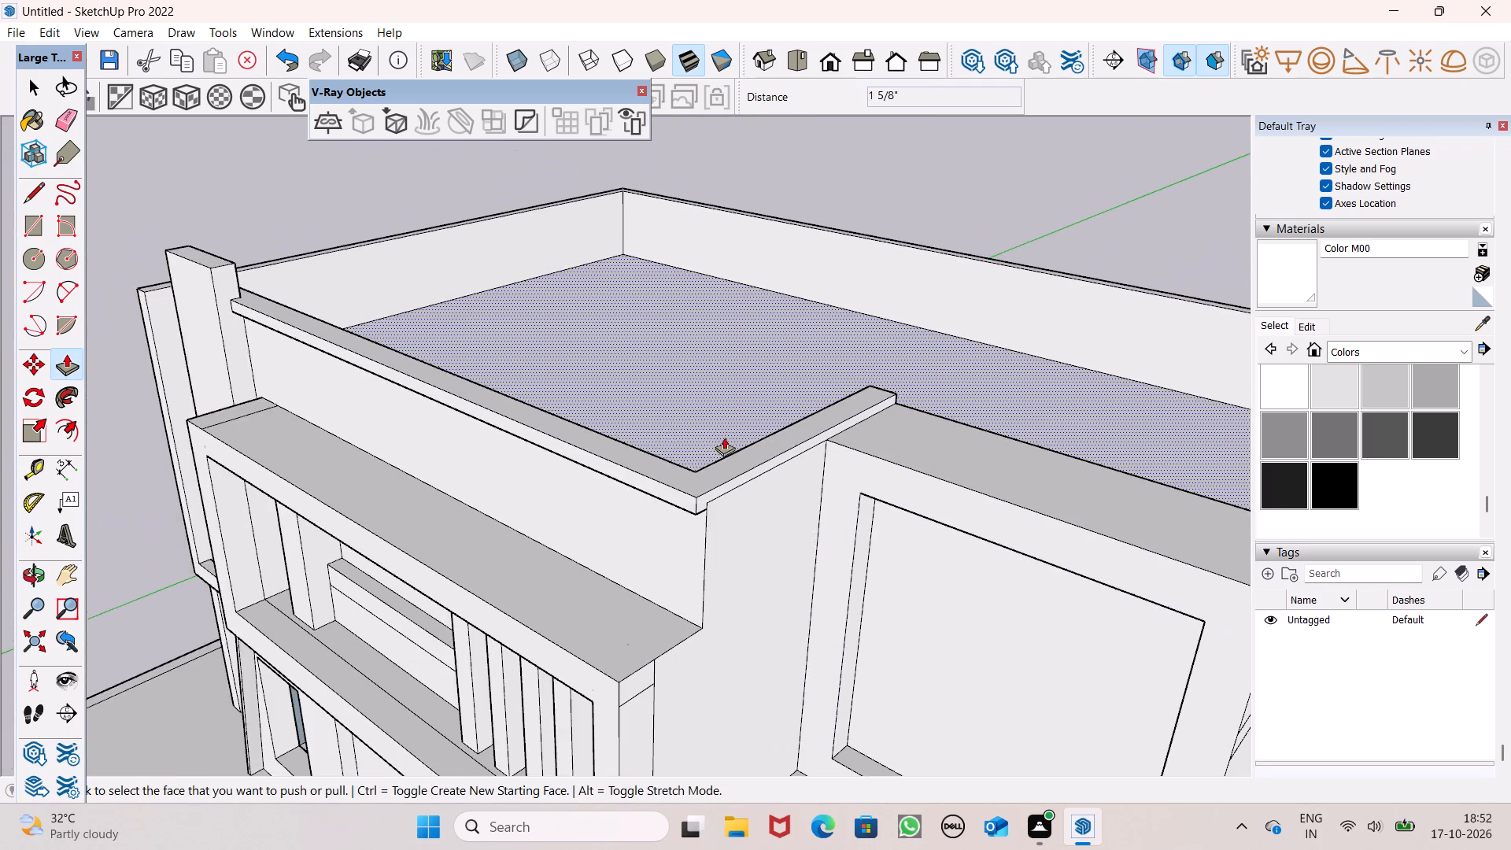
scroll(645, 426, "down", 4)
scroll(880, 426, "up", 3)
left_click_drag(870, 471, 868, 467)
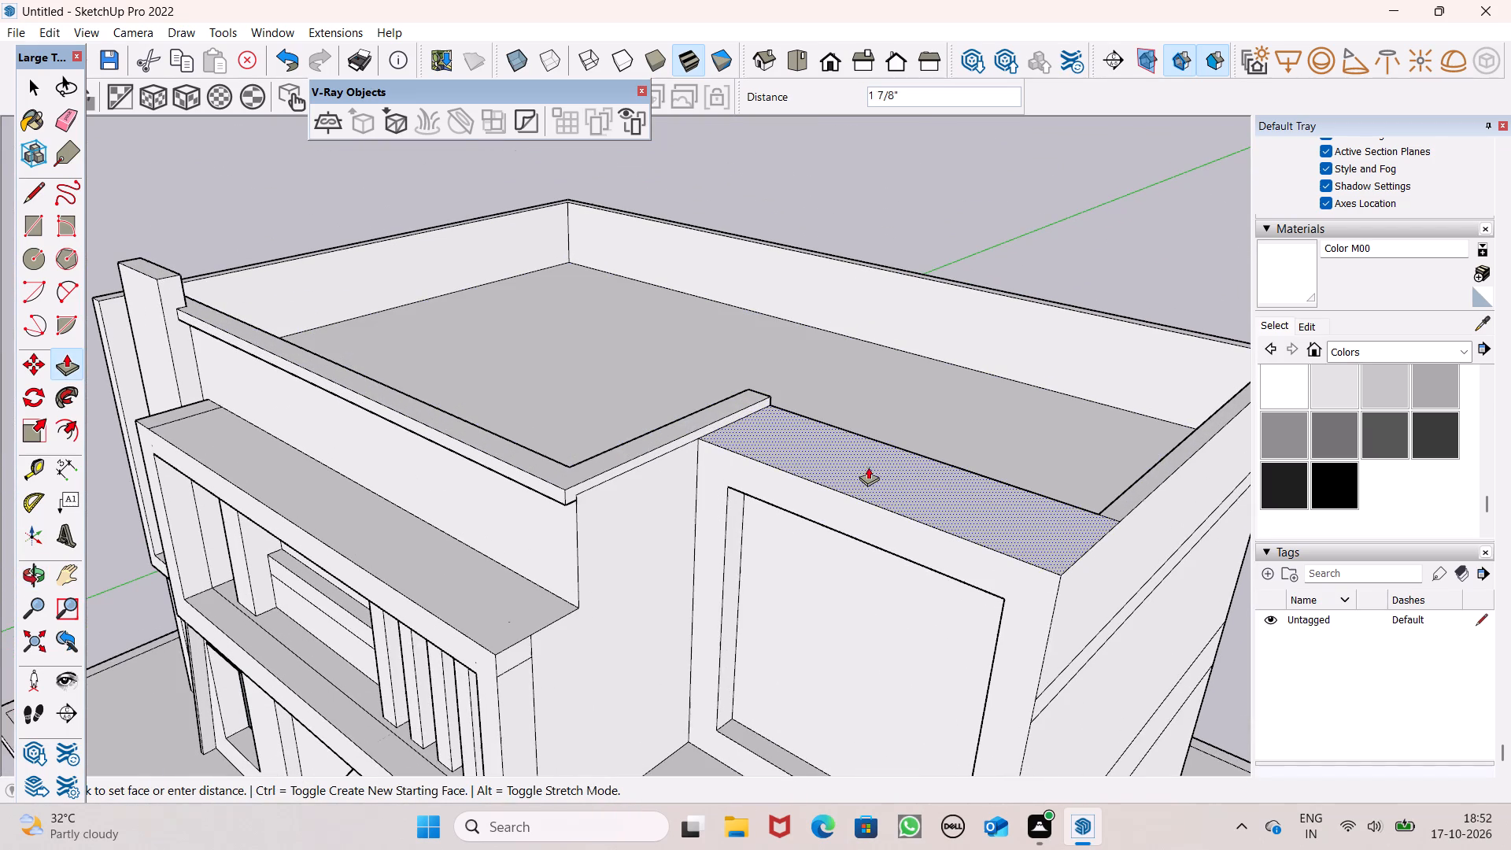
left_click_drag(868, 467, 885, 415)
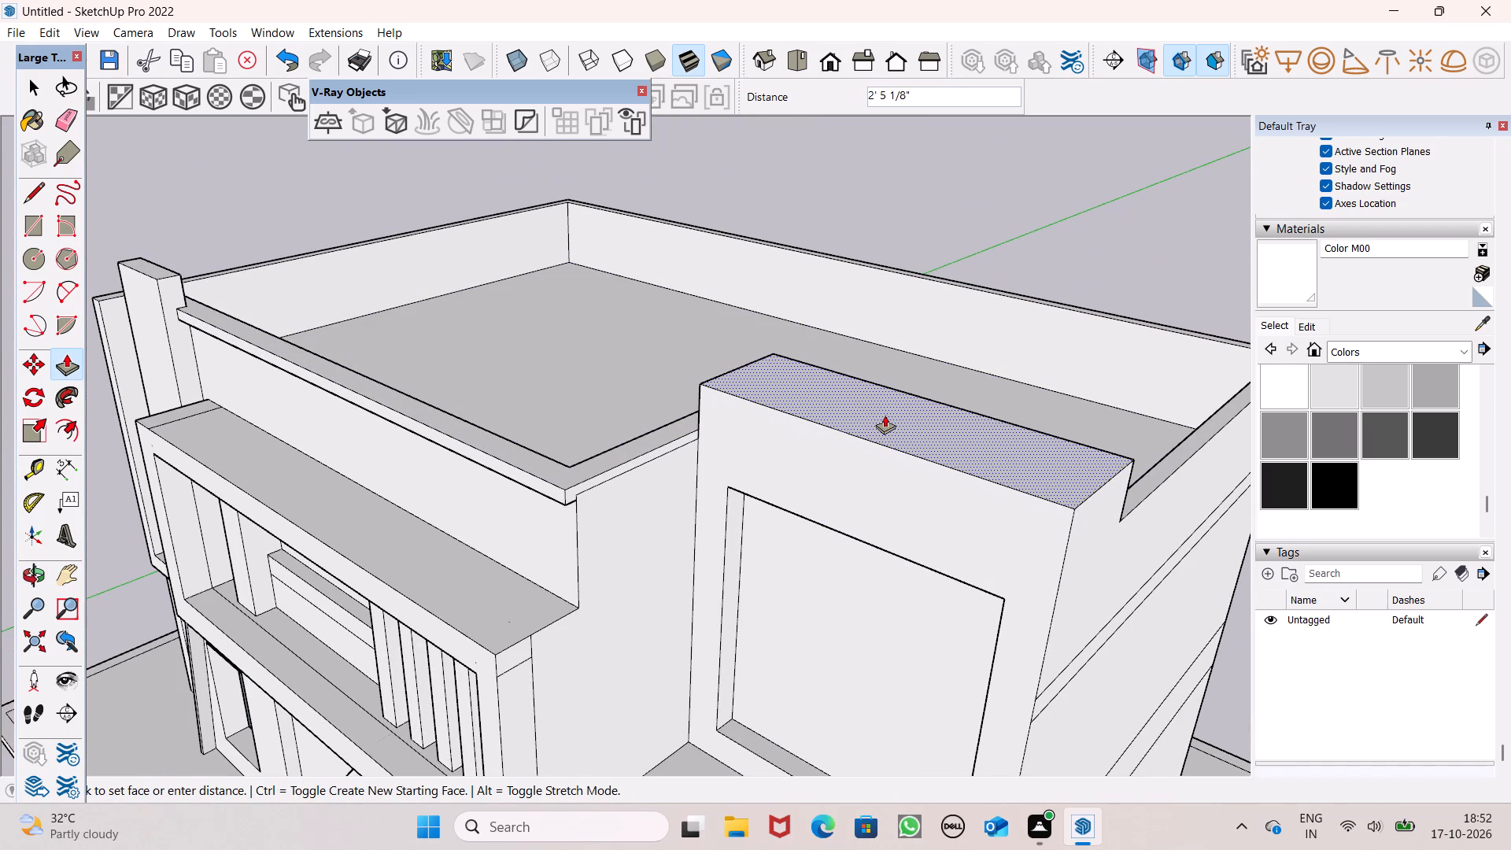
left_click_drag(885, 415, 881, 394)
left_click_drag(879, 398, 884, 390)
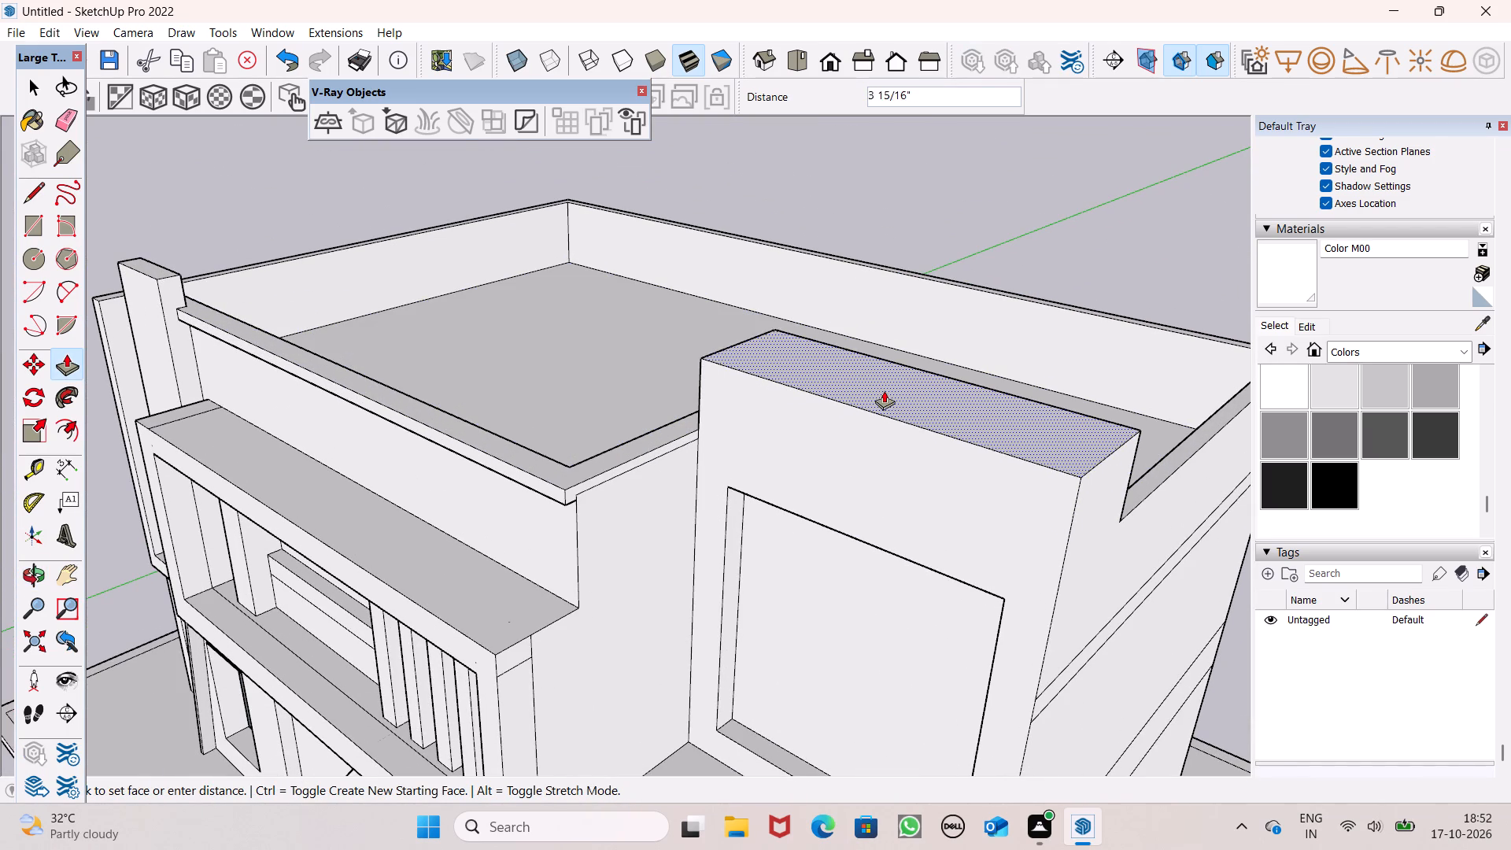
left_click_drag(884, 390, 888, 383)
Push/Pull the framed window block's top face up by about a further 5 5/16".
scroll(894, 407, "down", 5)
middle_click_drag(896, 446, 1026, 231)
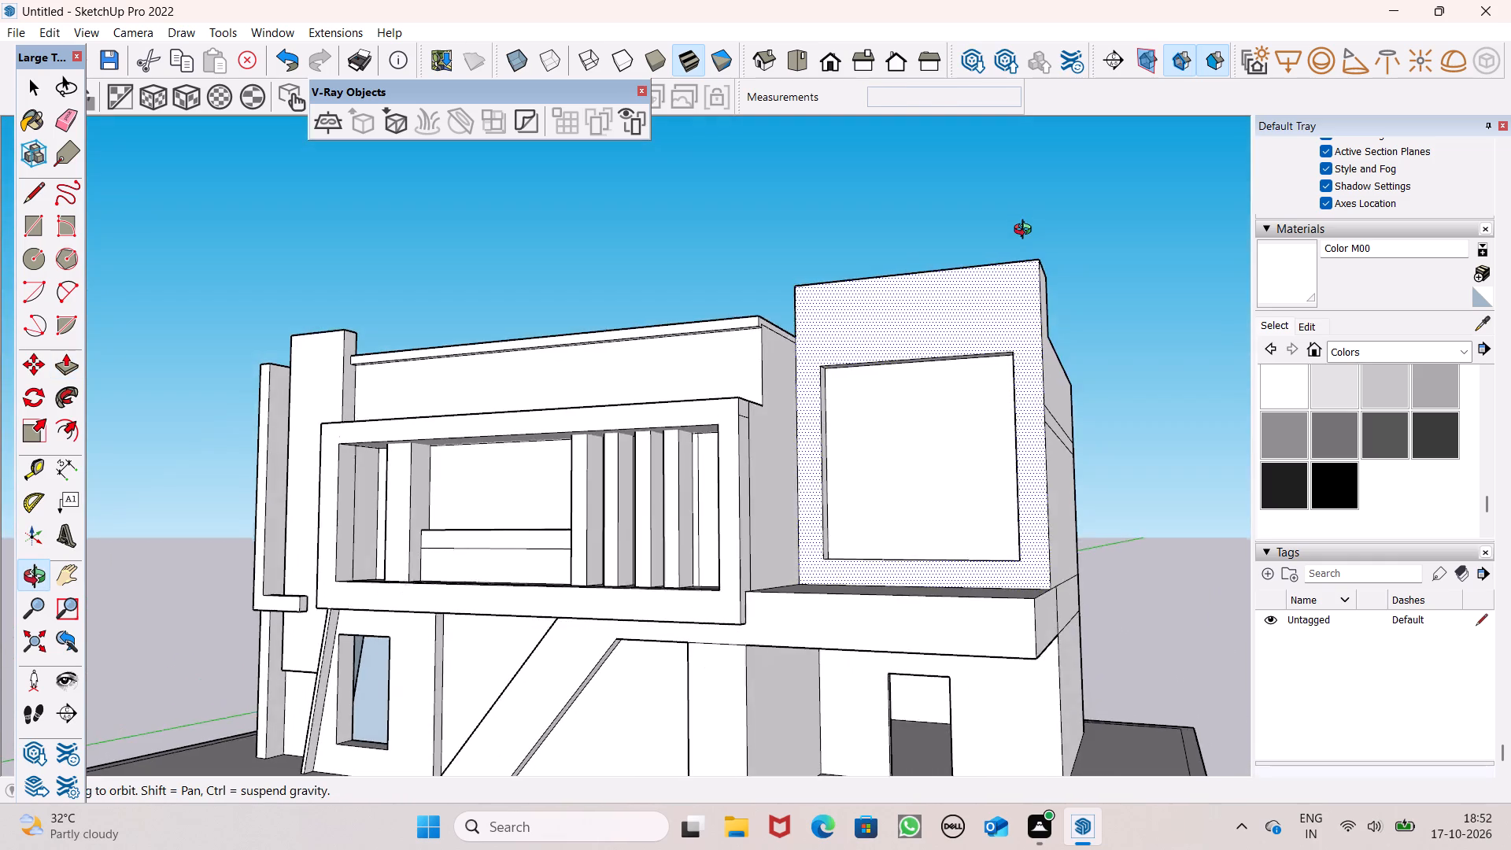
middle_click_drag(1026, 231, 1062, 373)
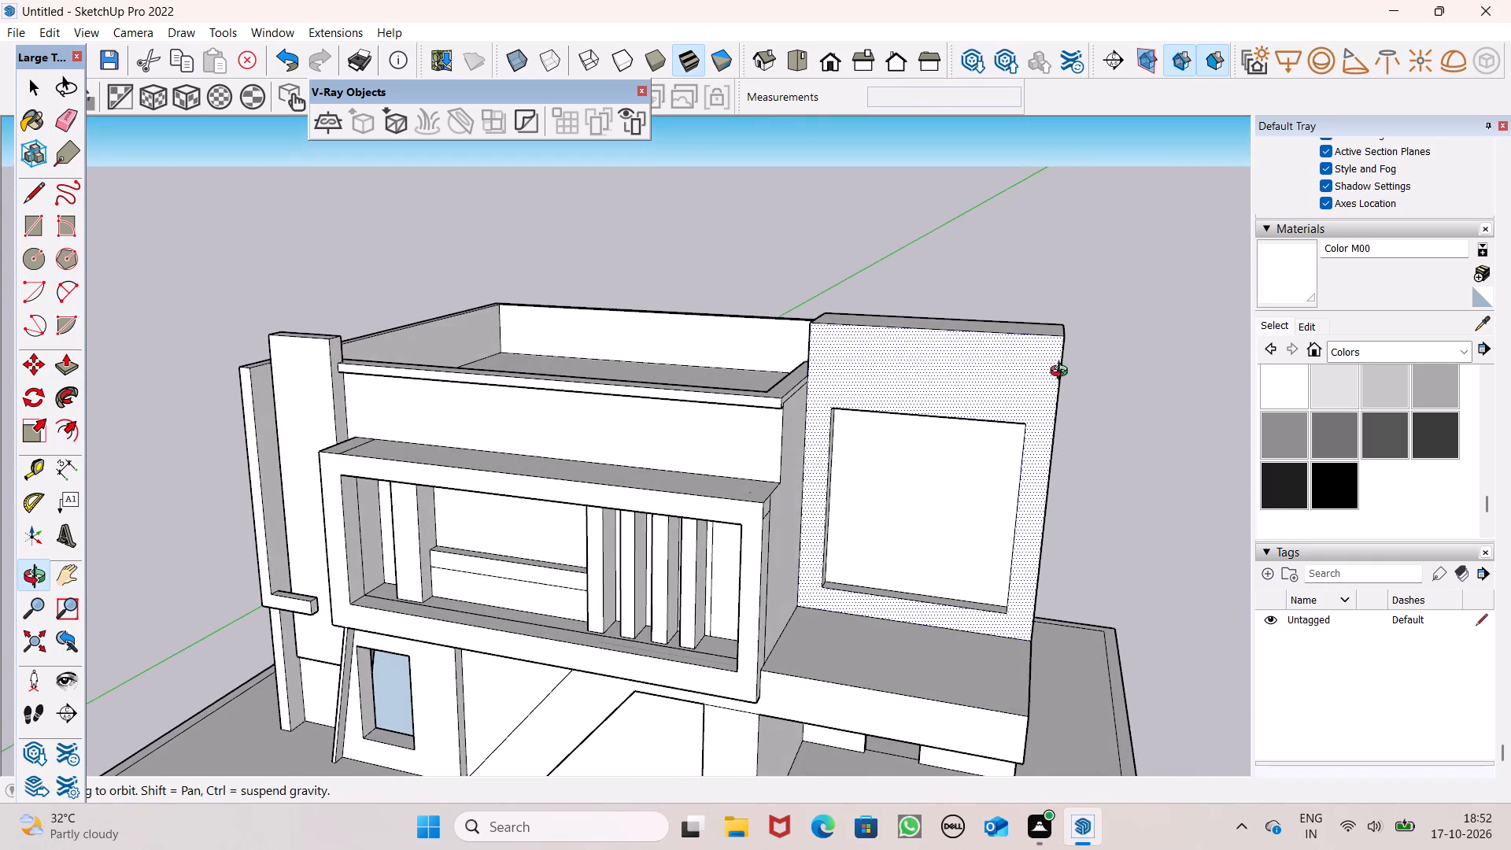
middle_click_drag(1062, 373, 1026, 445)
left_click_drag(936, 351, 933, 324)
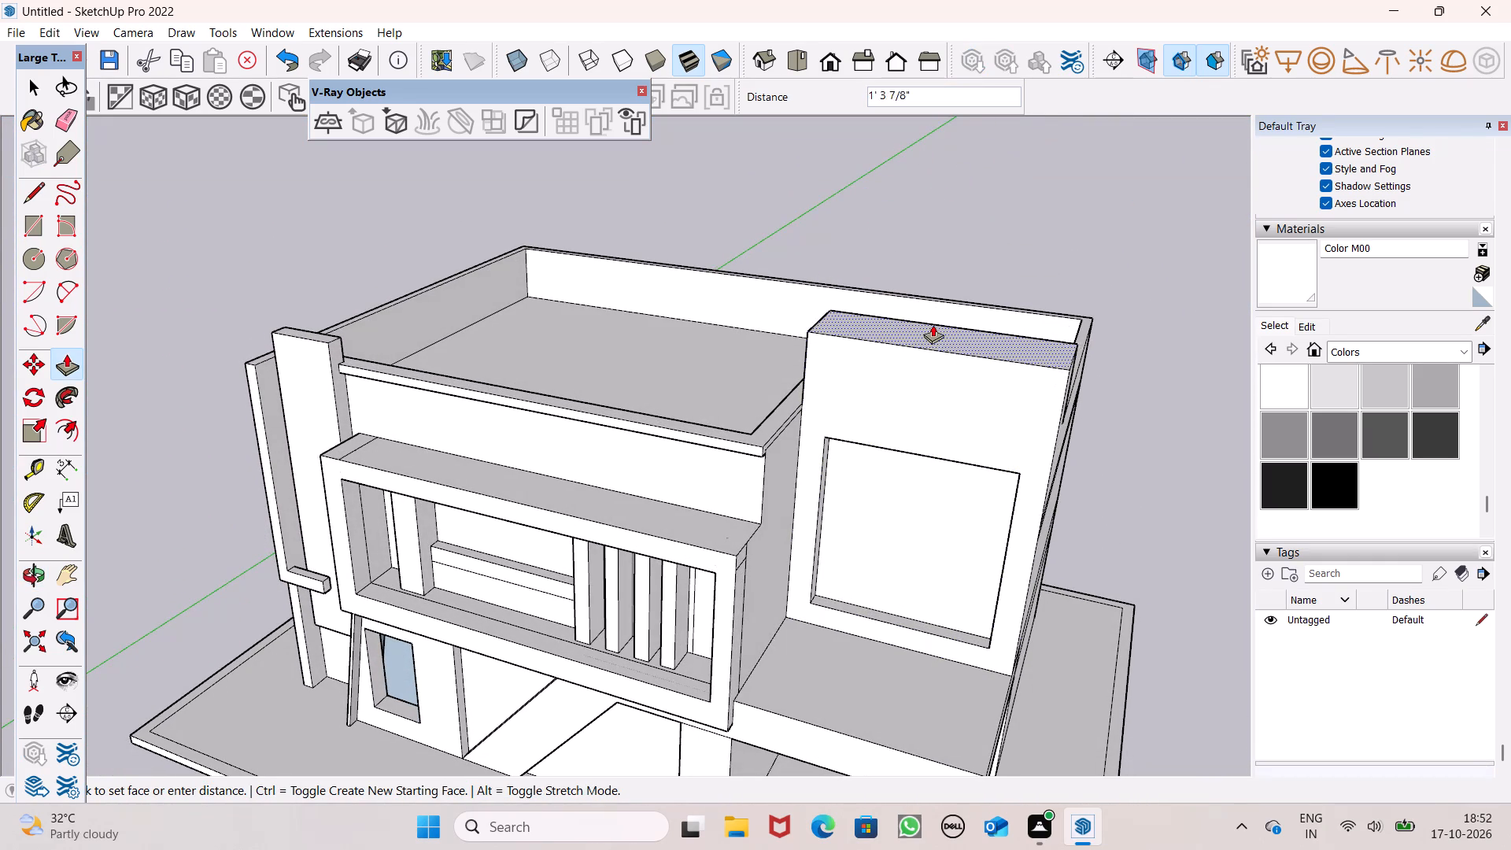
left_click_drag(933, 324, 932, 344)
Push/Pull the upper inner face of the window block's recess up by about 4' 4 1/4" to enlarge the opening.
middle_click_drag(971, 414, 1007, 195)
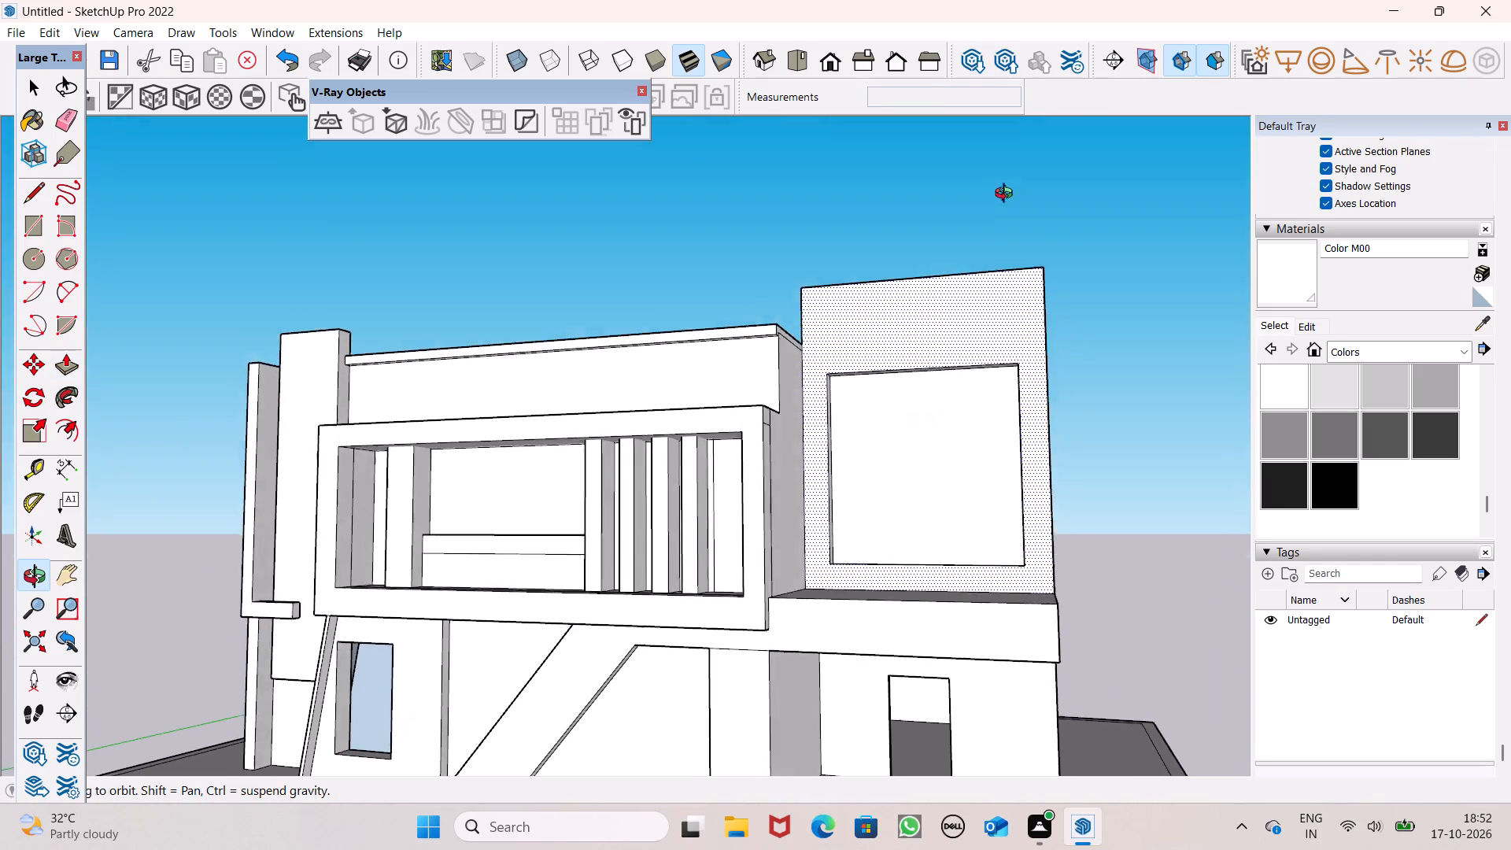
middle_click_drag(1007, 195, 1014, 179)
scroll(1014, 179, "up", 1)
scroll(940, 354, "up", 3)
middle_click_drag(925, 397, 929, 294)
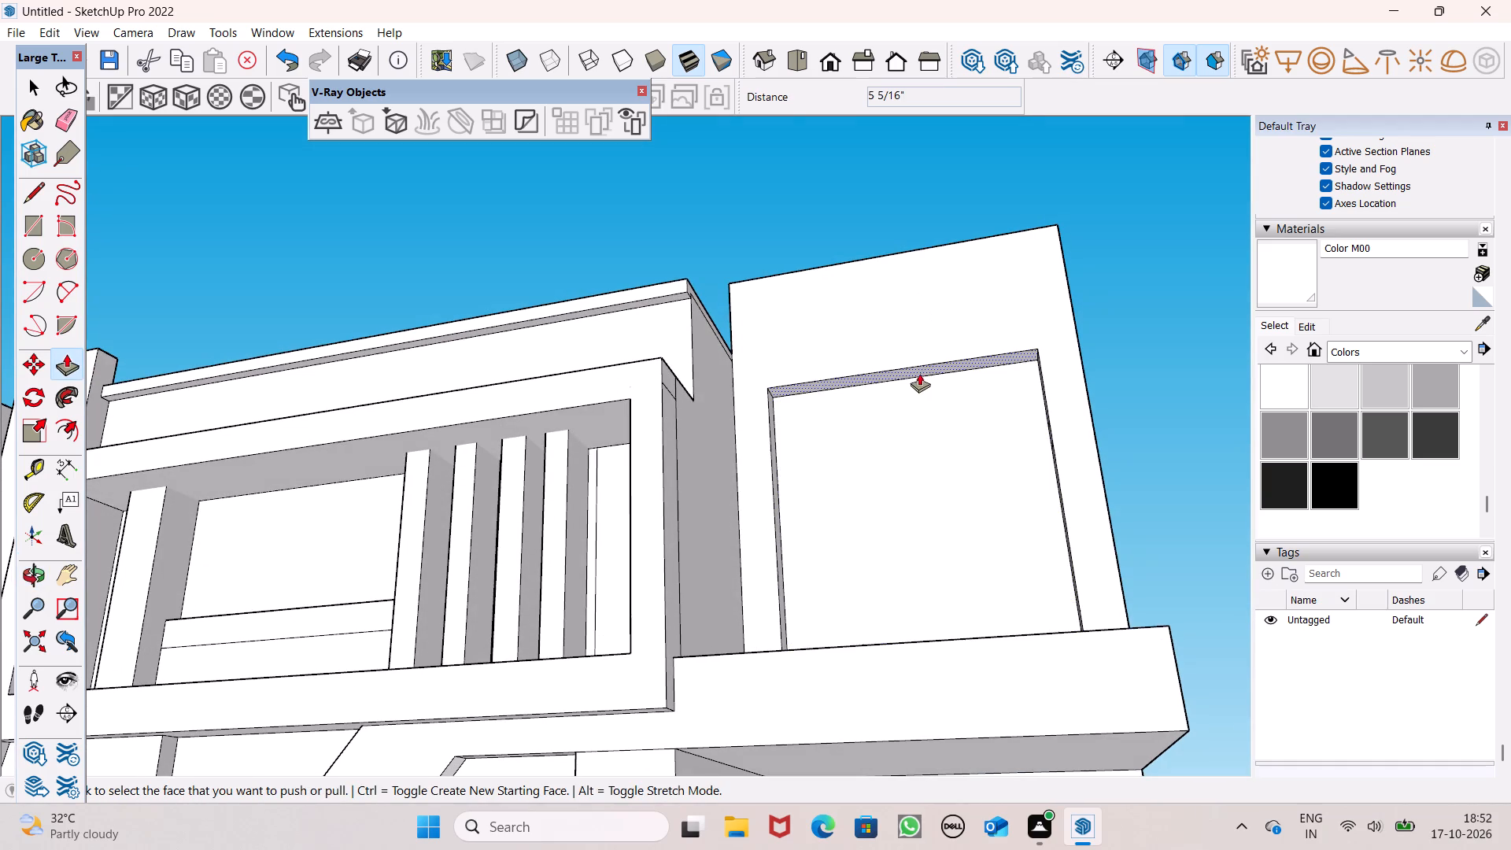
left_click_drag(922, 370, 915, 293)
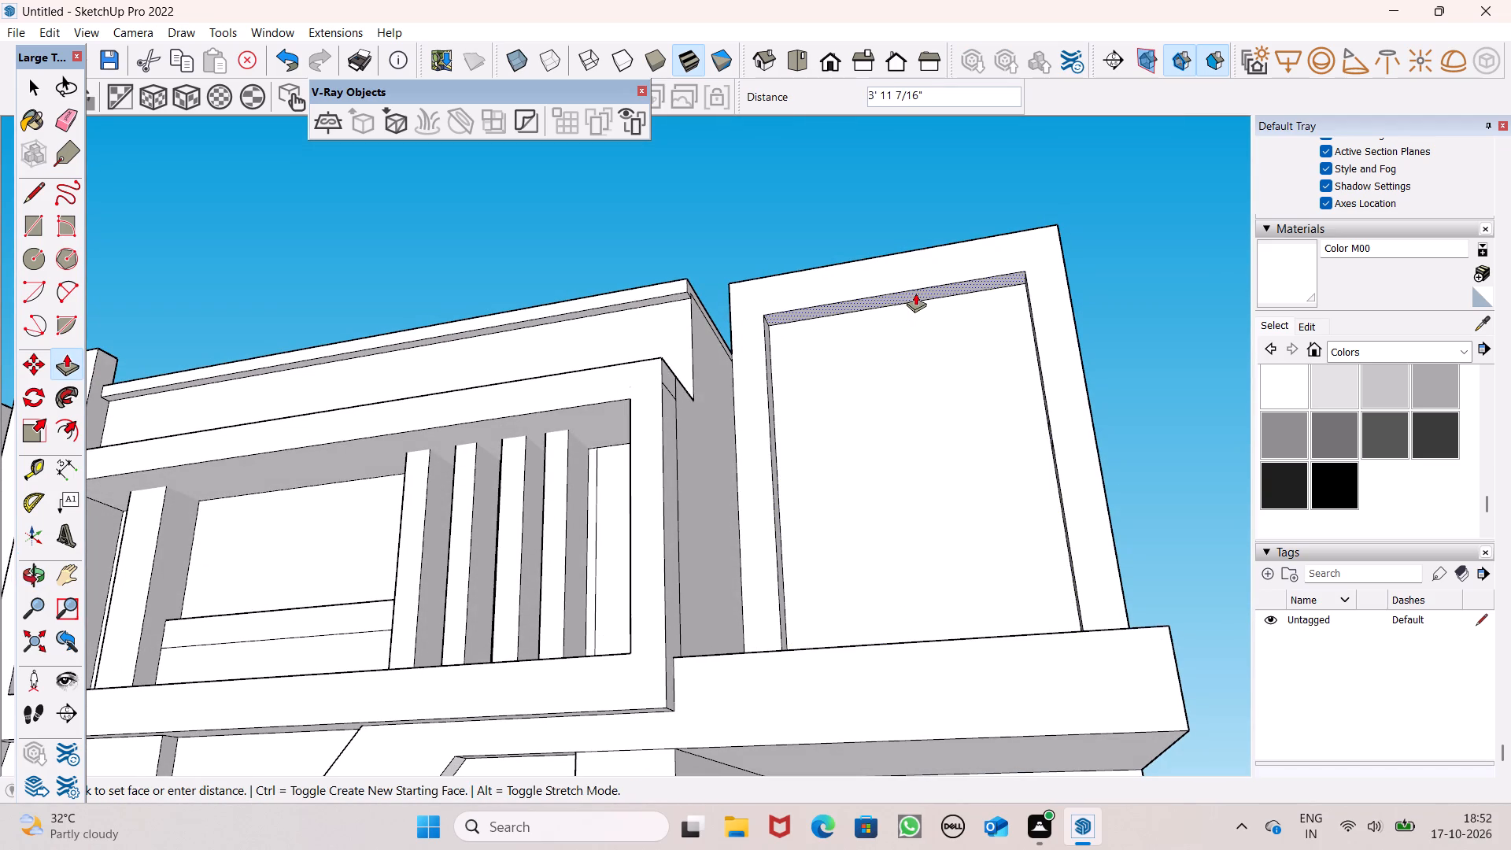
left_click_drag(915, 293, 911, 286)
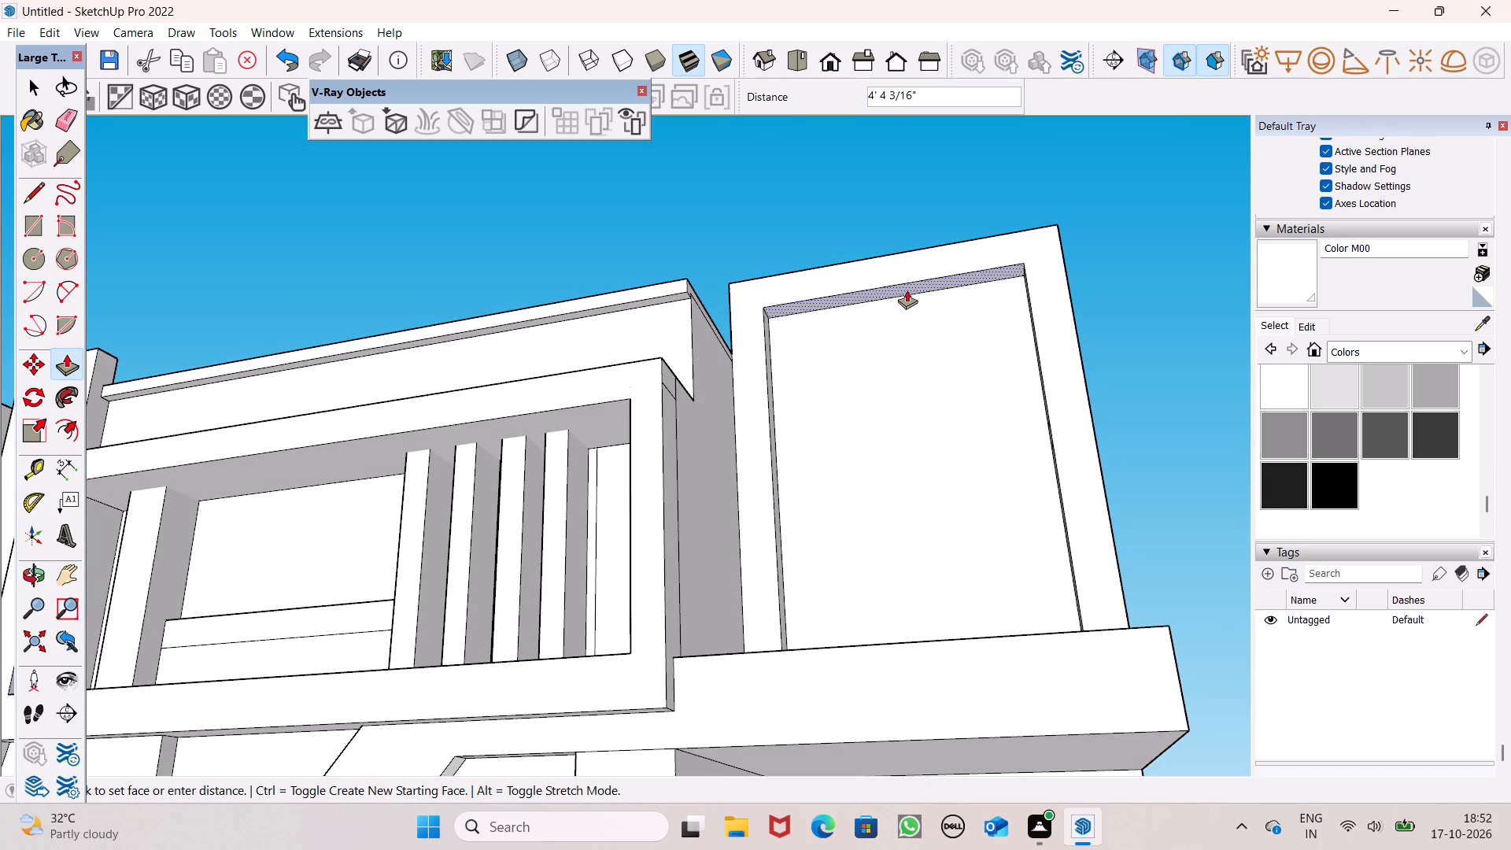
scroll(910, 290, "down", 7)
middle_click_drag(928, 297, 910, 490)
scroll(936, 413, "down", 3)
middle_click_drag(979, 449, 962, 523)
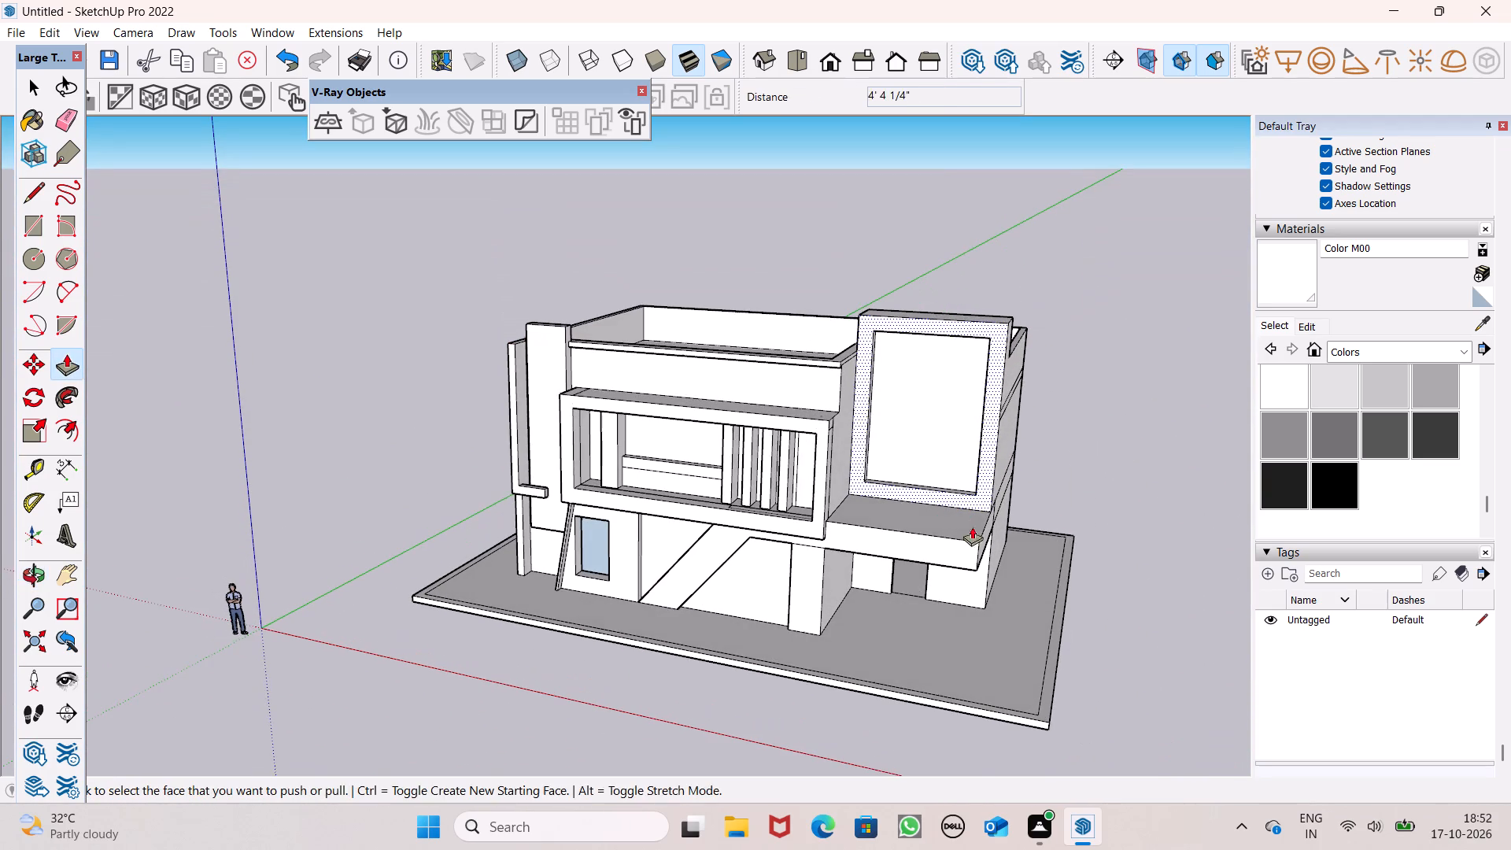
key("space")
key("space")
Examine the raised window block, the return wall and the rooftop parapets from several angles.
scroll(932, 425, "down", 2)
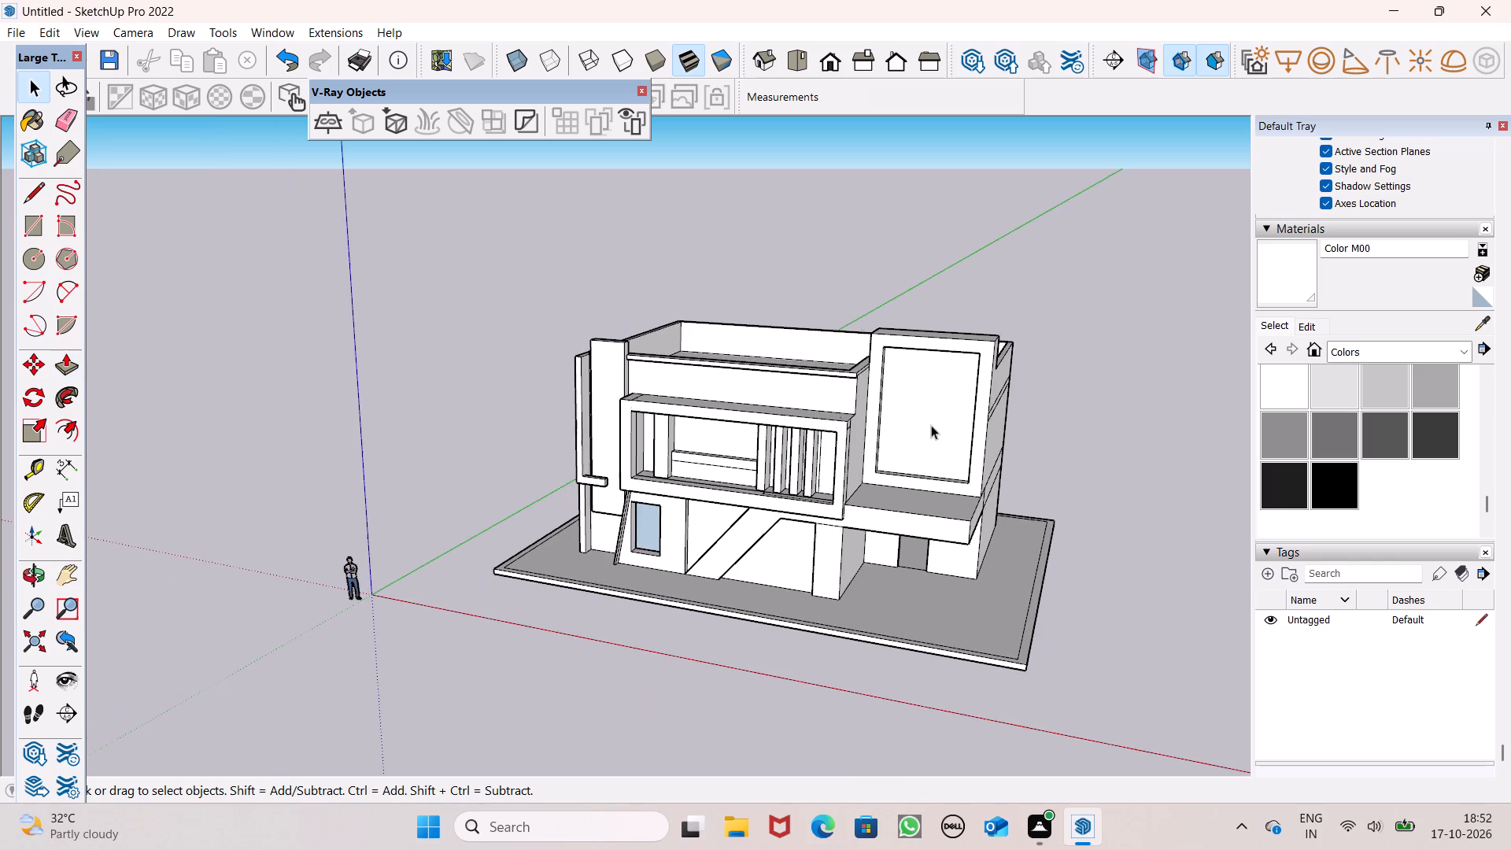
middle_click_drag(920, 439, 927, 552)
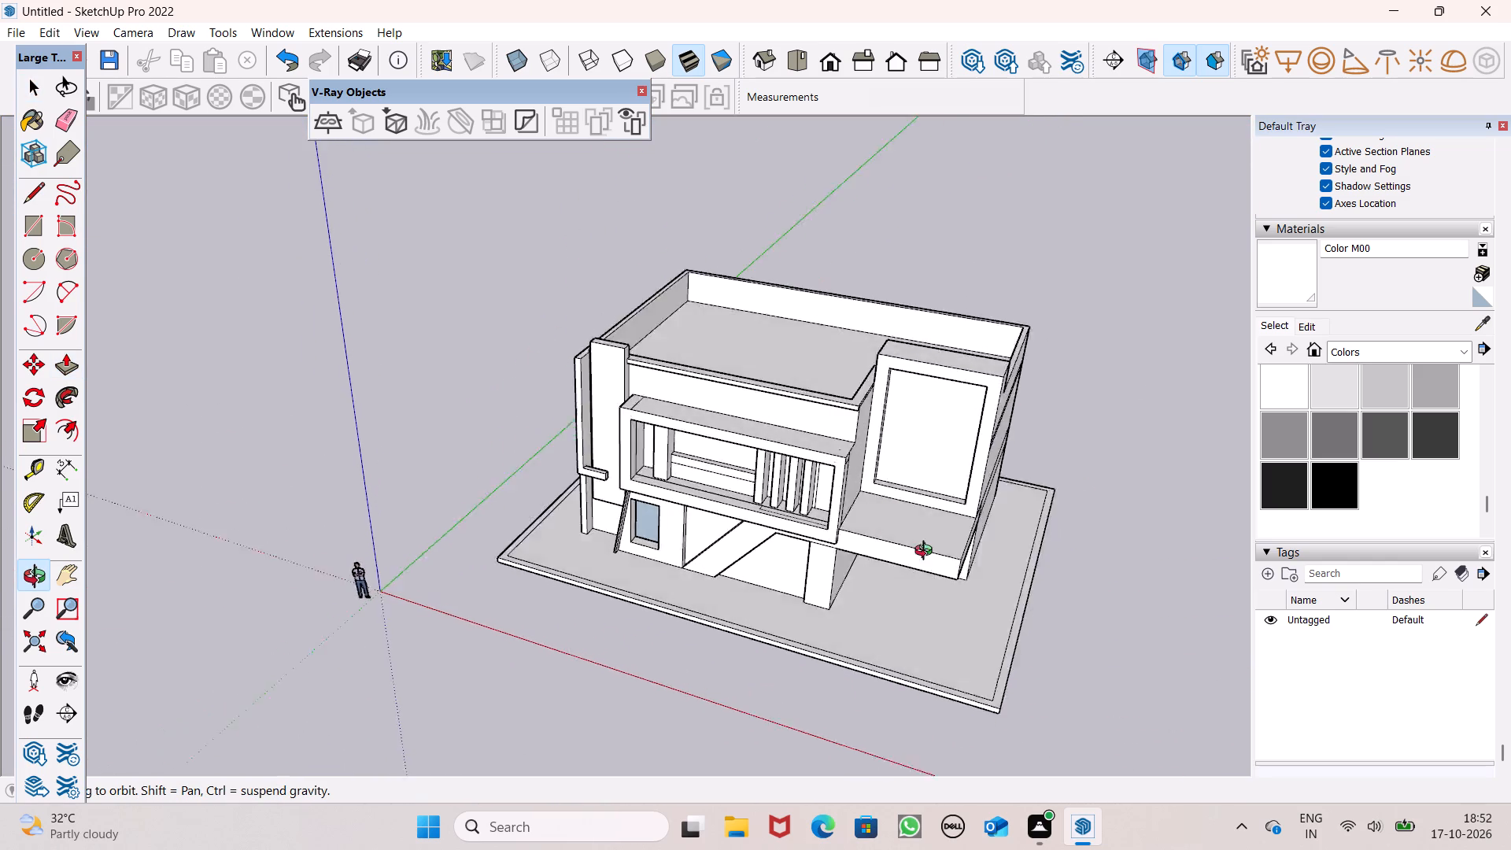
middle_click_drag(927, 552, 1103, 607)
scroll(898, 327, "up", 8)
middle_click_drag(892, 381, 839, 454)
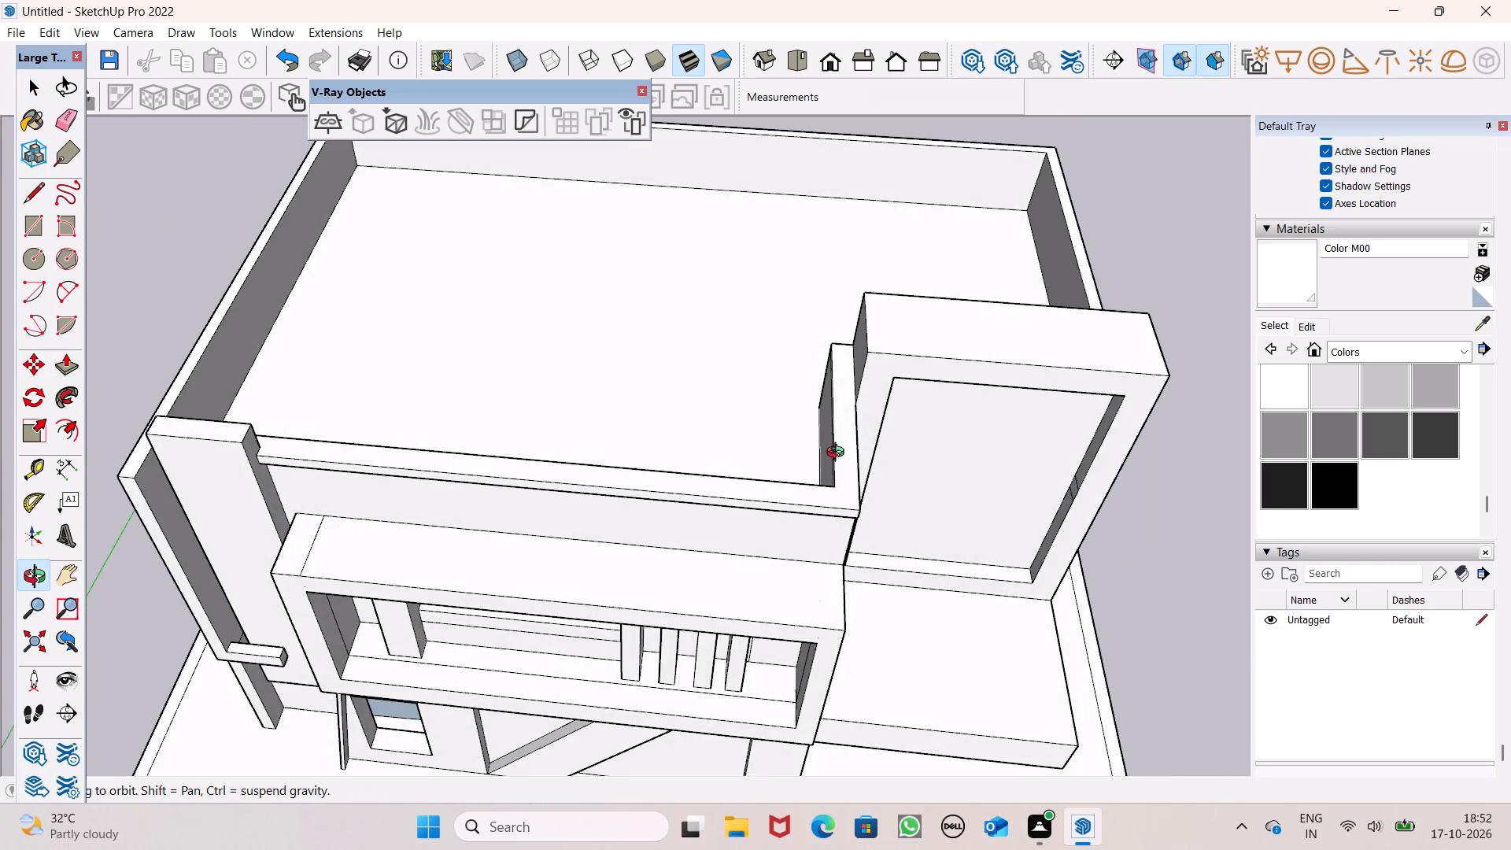
middle_click_drag(839, 454, 818, 323)
scroll(829, 286, "down", 4)
middle_click_drag(988, 373, 985, 327)
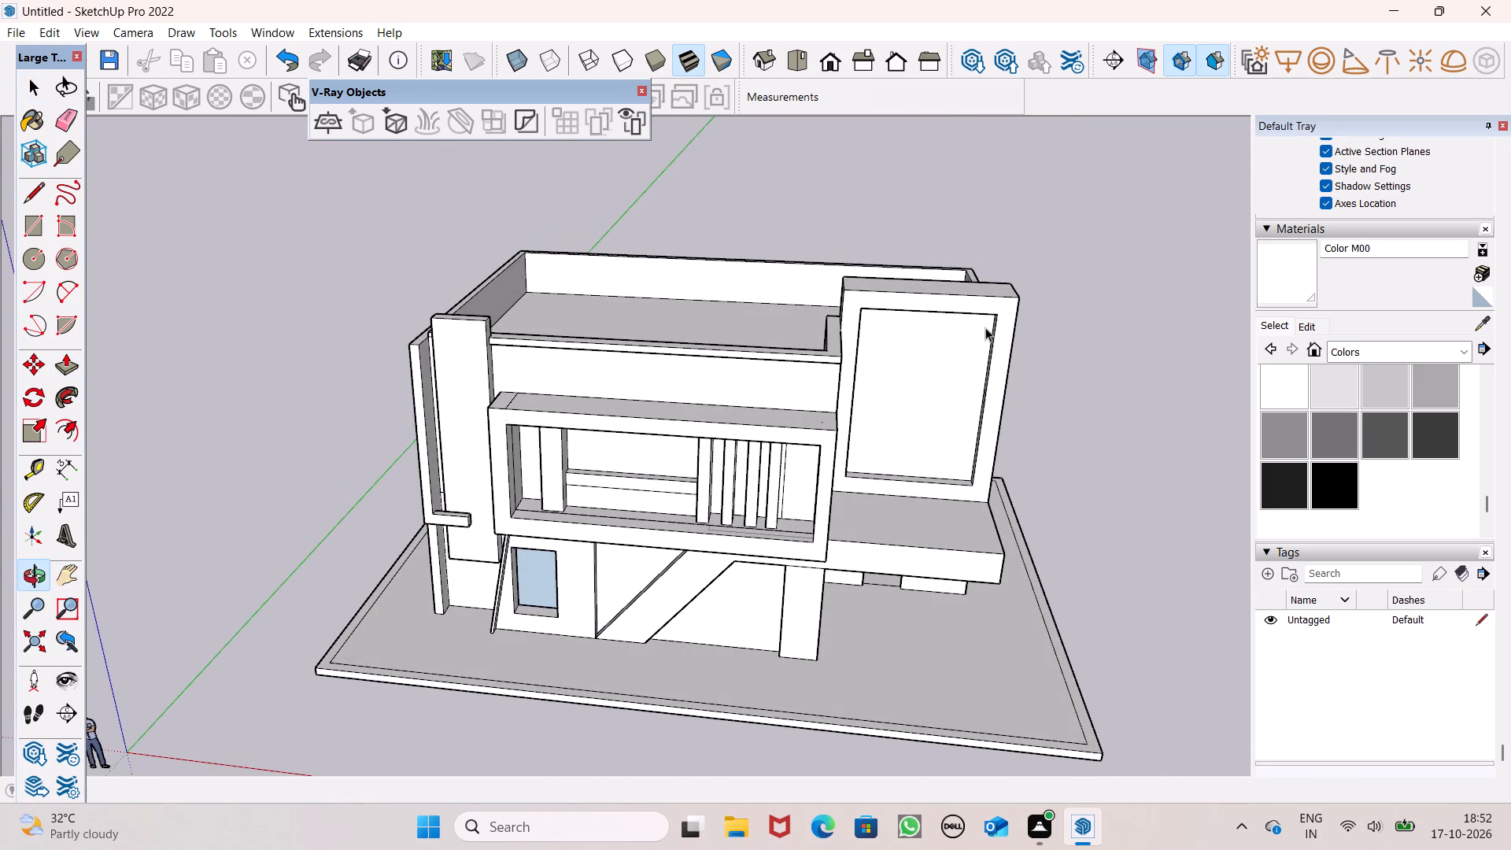
scroll(989, 331, "down", 1)
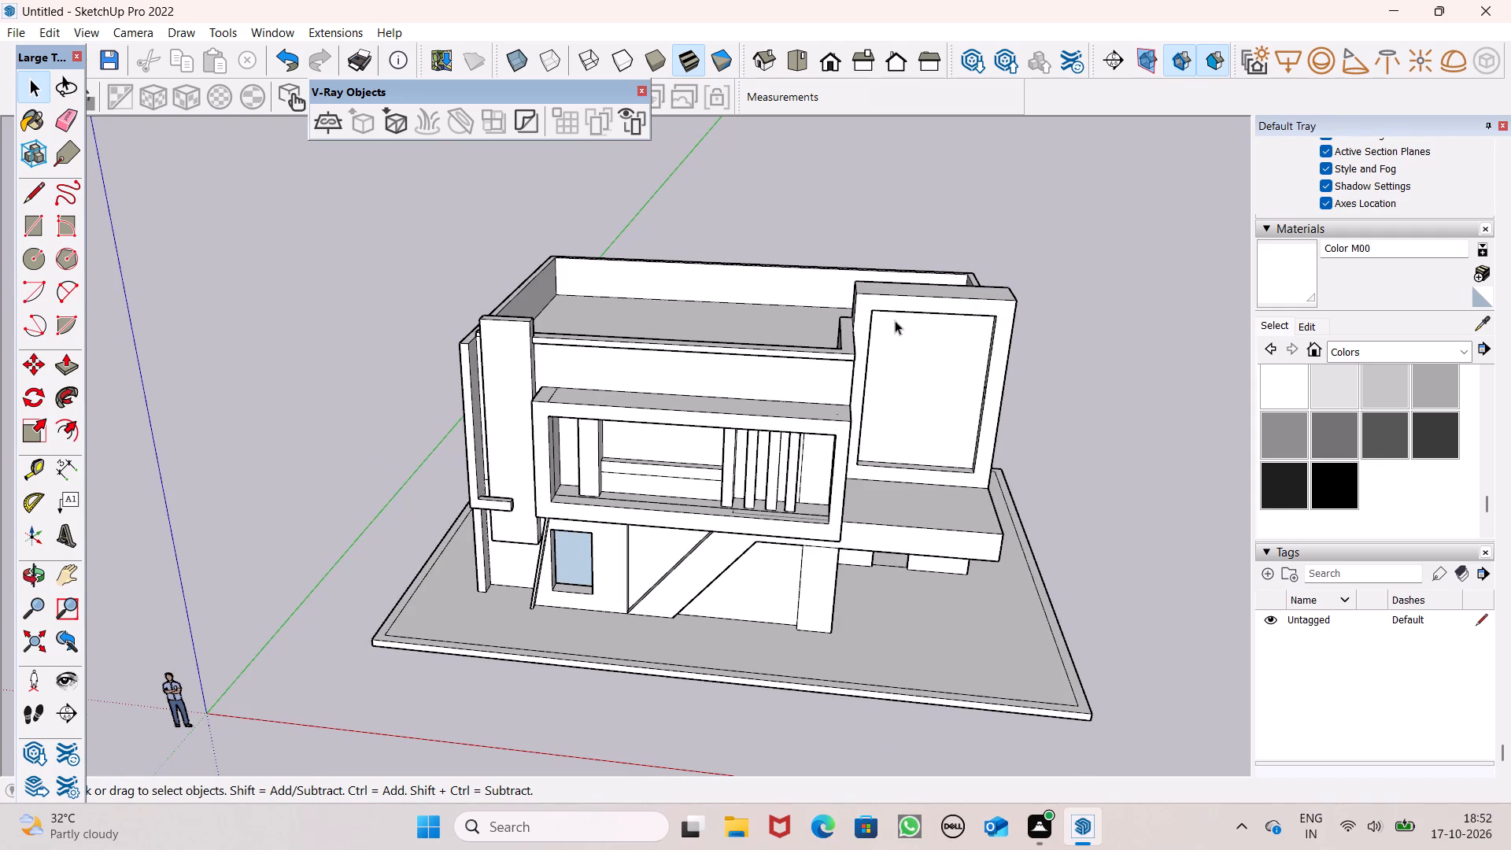
scroll(763, 317, "down", 2)
middle_click_drag(764, 319, 785, 372)
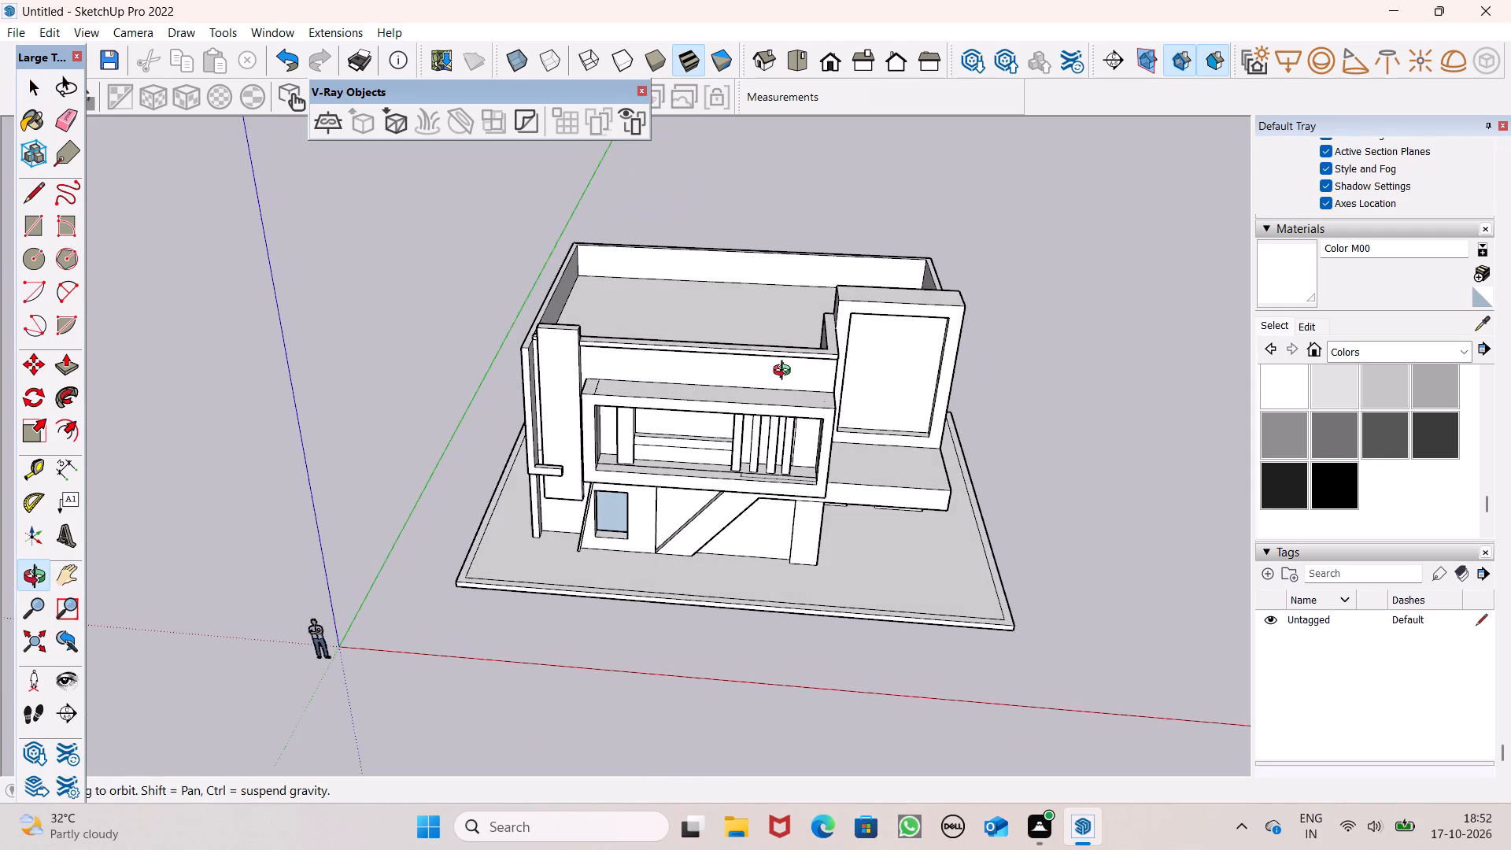
Draw a rectangle about 10 5/16" by 8 1/2" on the top face of the tall front pier, near its outer end.
middle_click_drag(785, 372, 787, 374)
scroll(646, 341, "up", 3)
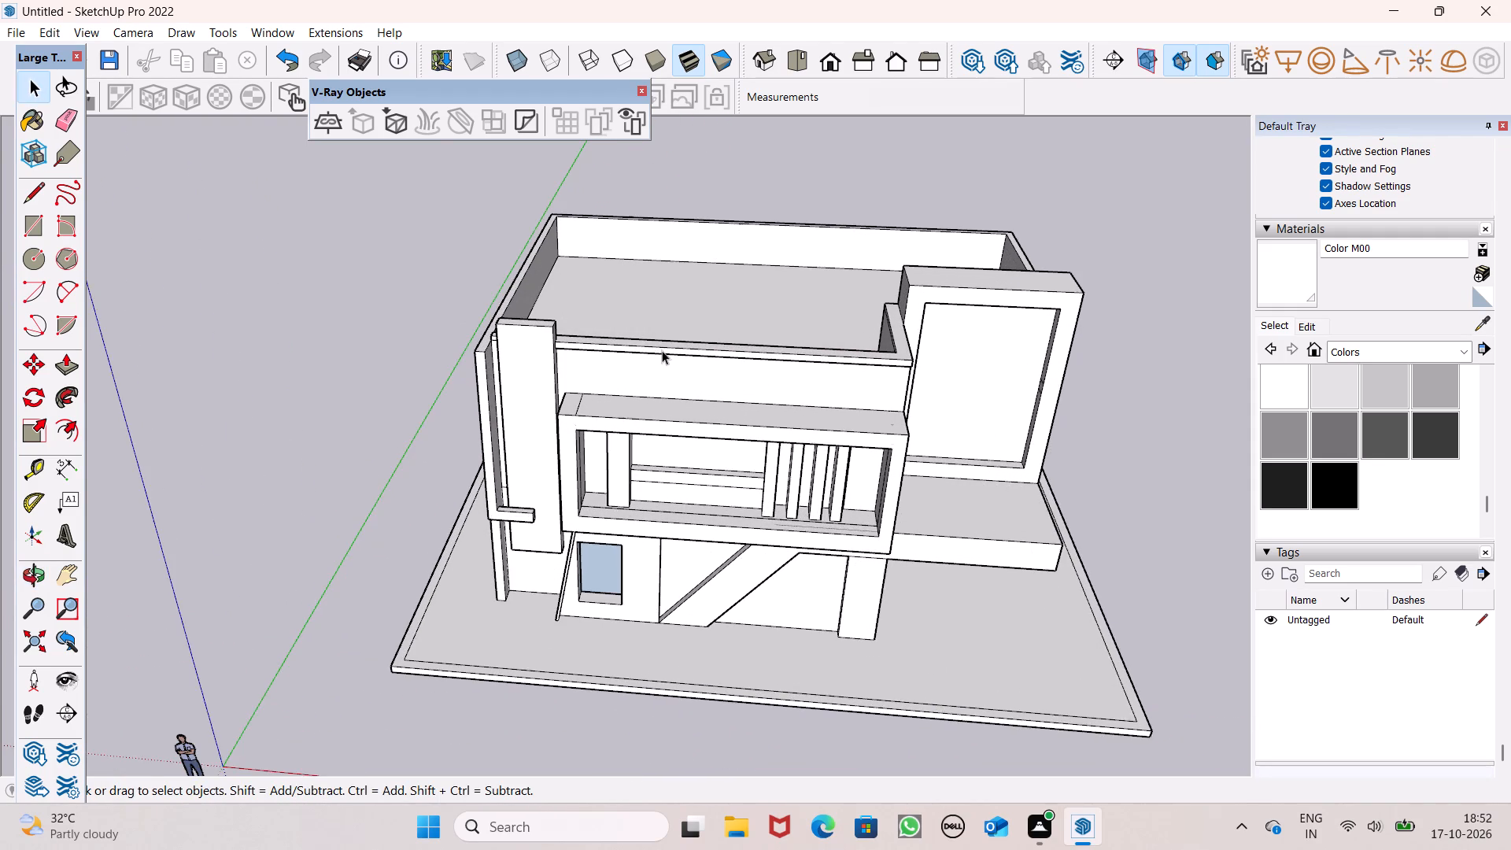
middle_click_drag(662, 359, 212, 466)
scroll(209, 460, "up", 1)
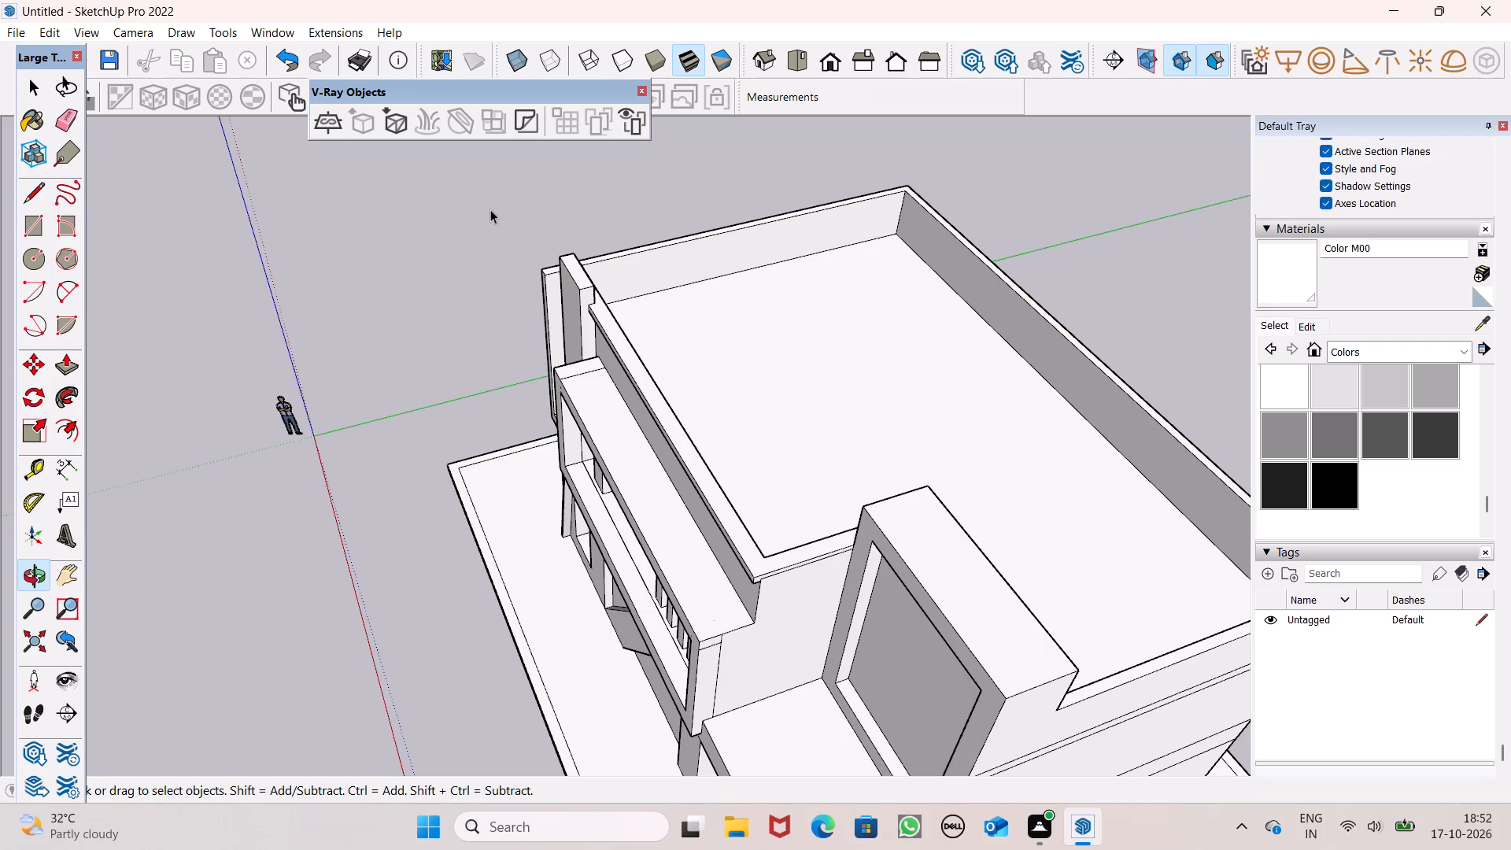
middle_click_drag(508, 338, 276, 350)
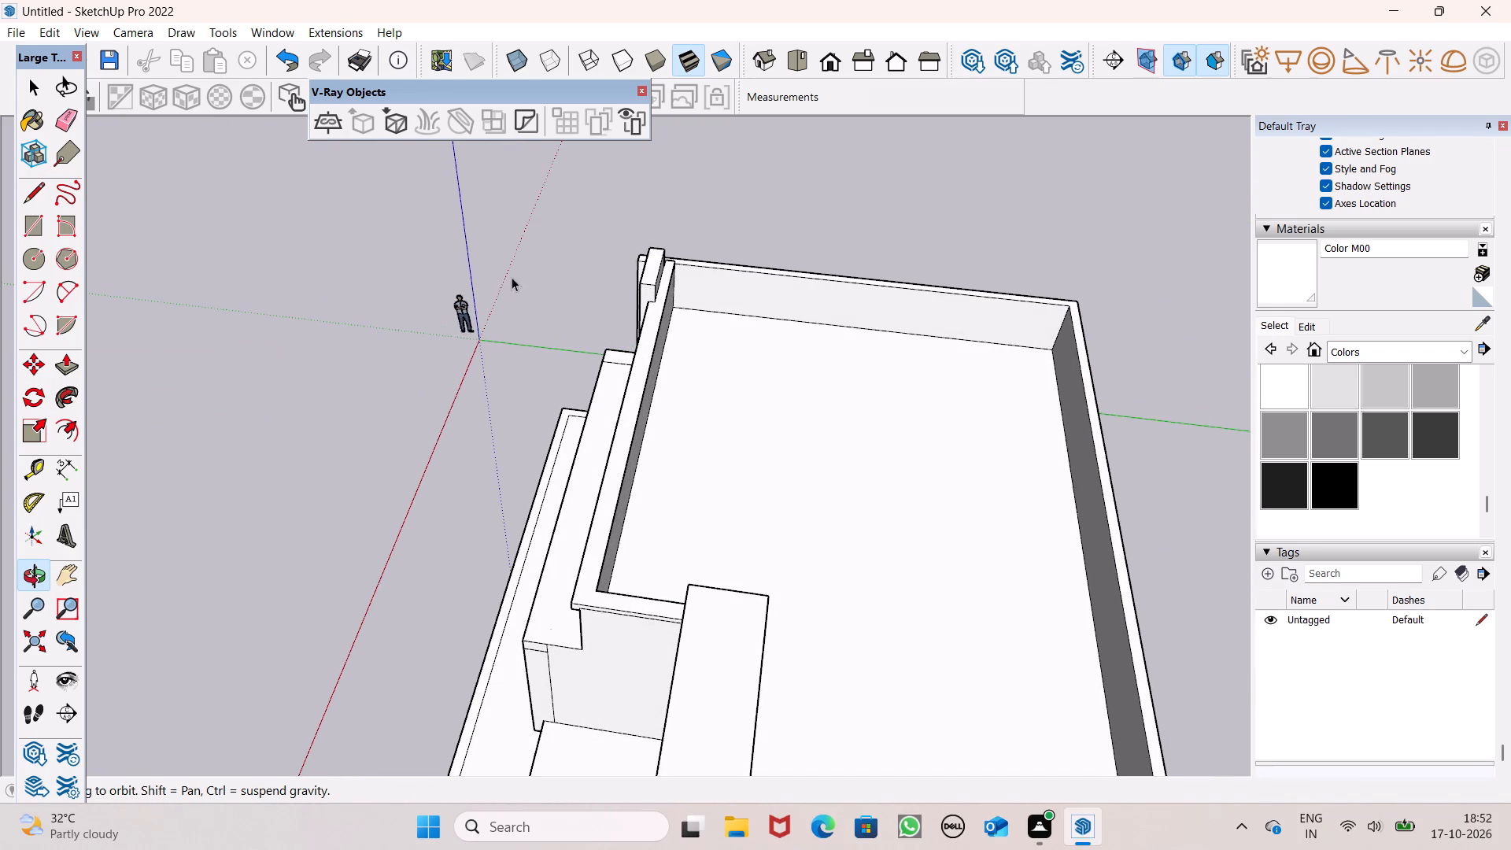
scroll(645, 249, "up", 3)
middle_click_drag(629, 307, 783, 430)
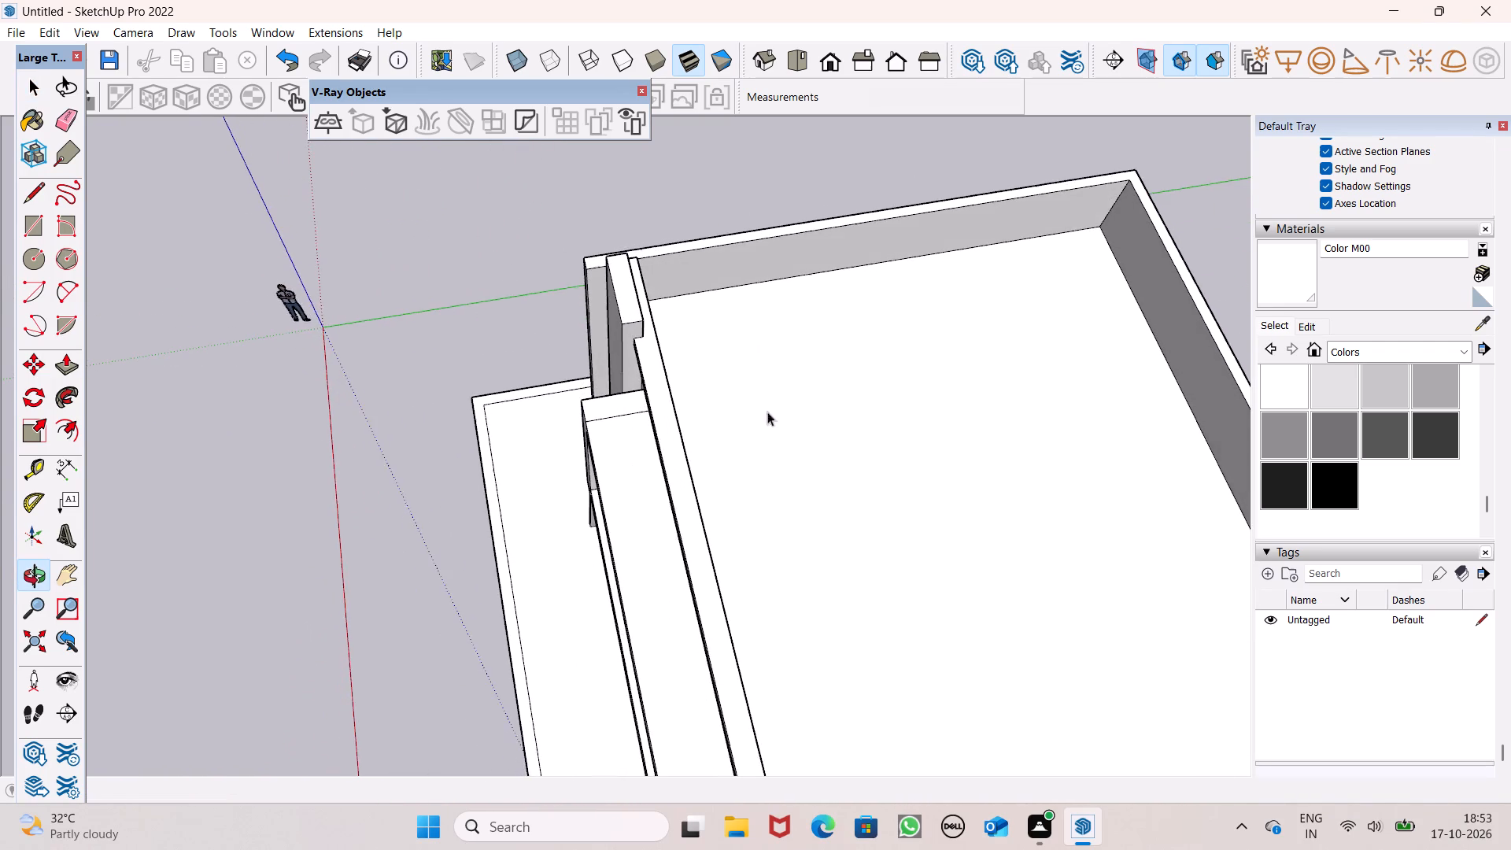
scroll(659, 298, "up", 5)
middle_click_drag(630, 299, 585, 456)
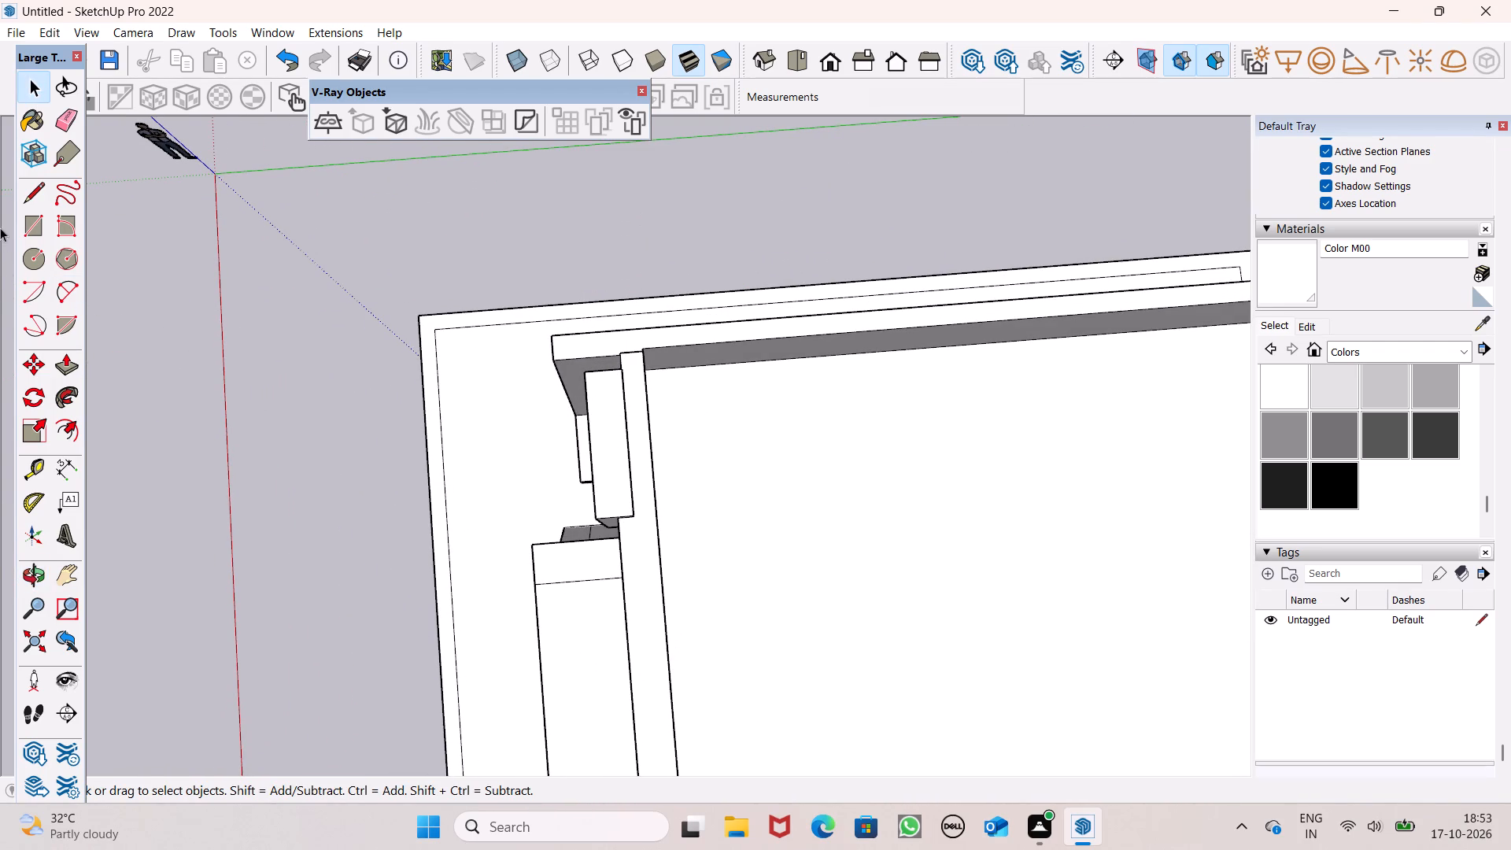
left_click(32, 228)
scroll(628, 477, "up", 1)
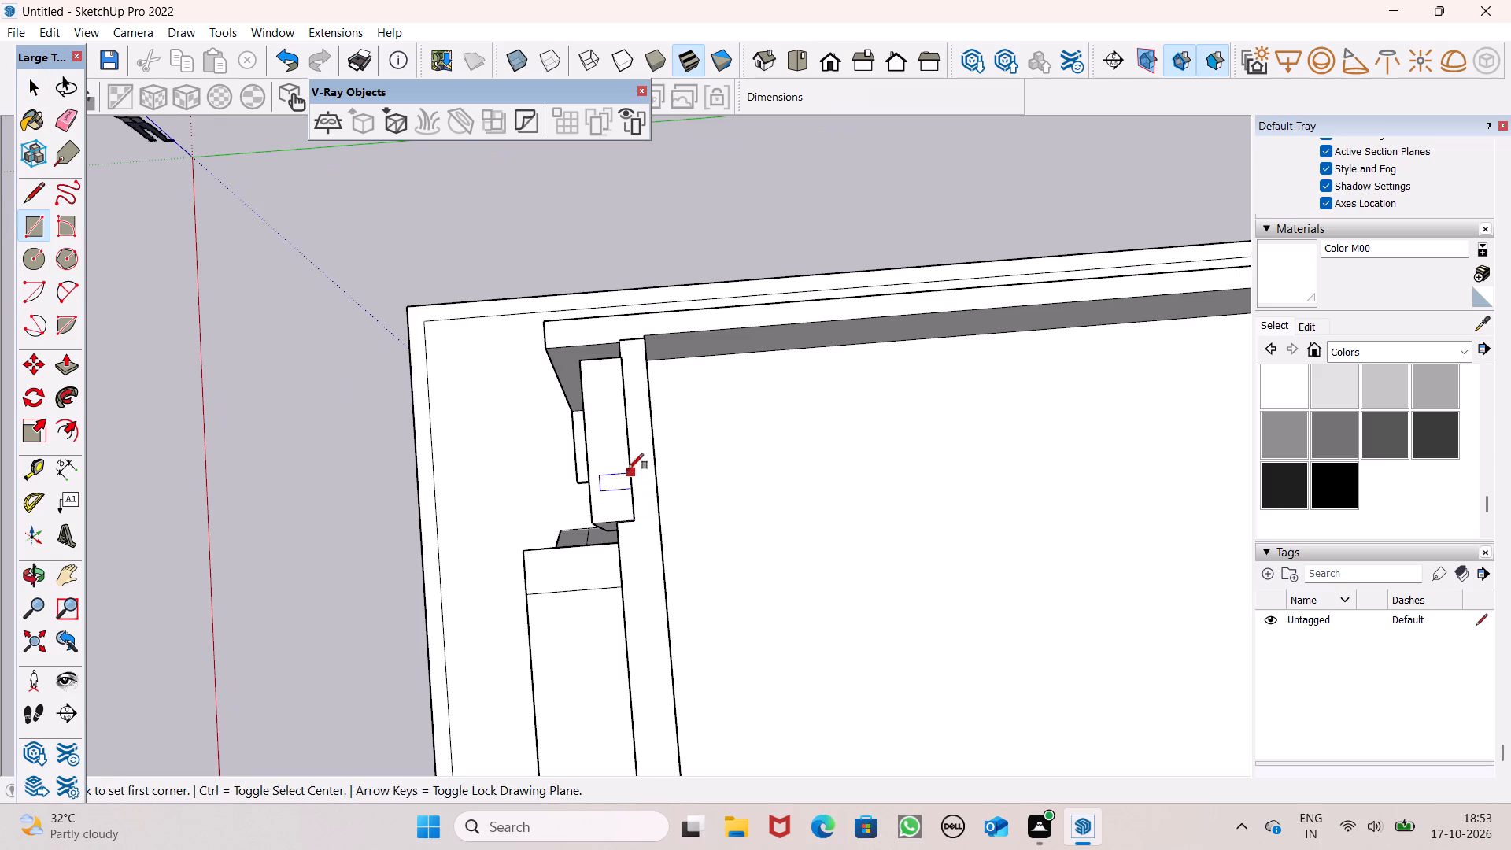
scroll(653, 434, "up", 9)
scroll(526, 334, "down", 2)
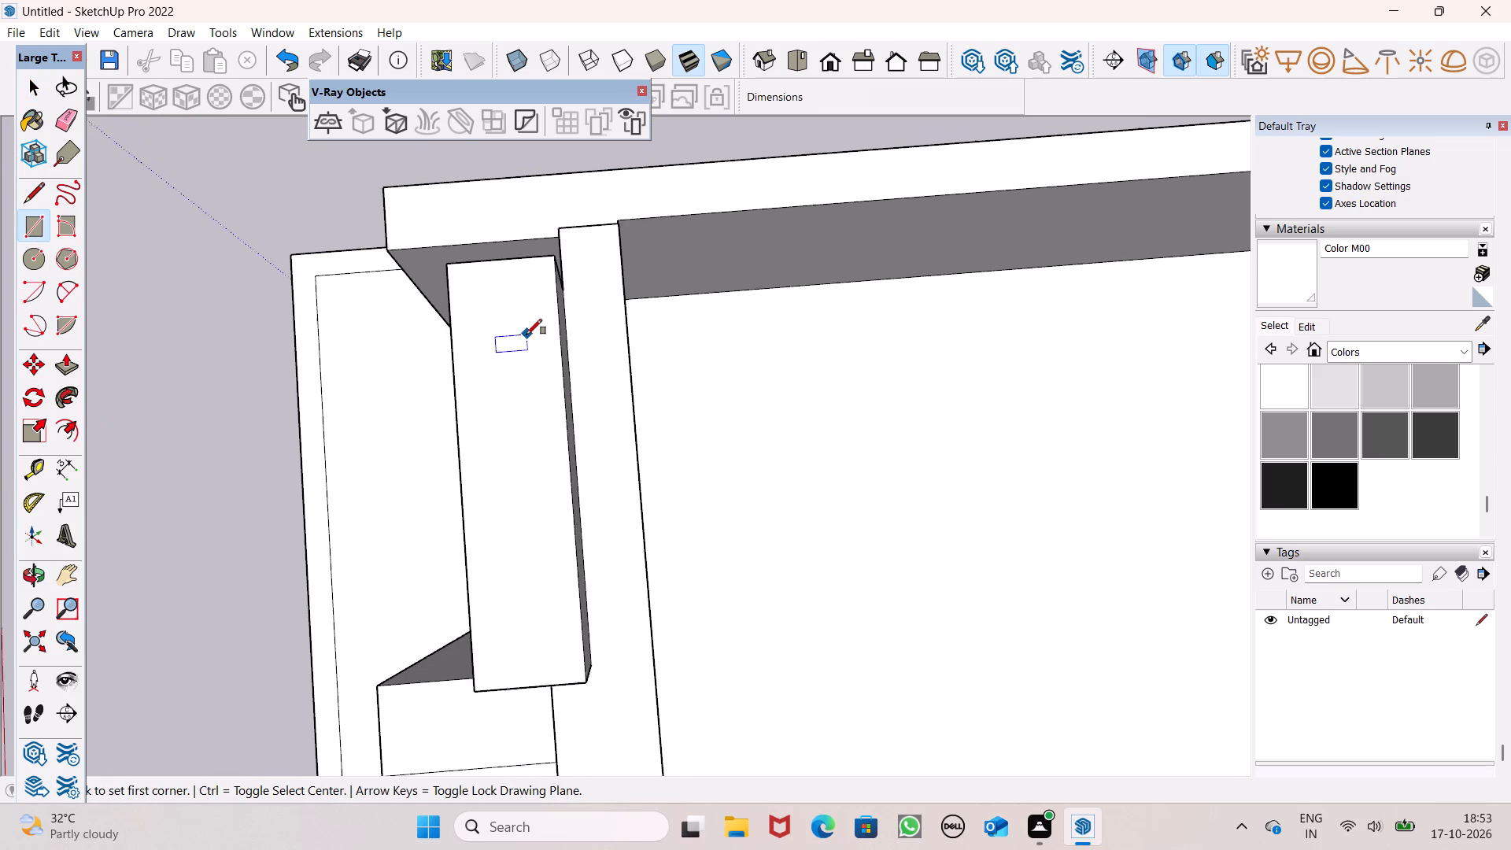
scroll(526, 334, "down", 2)
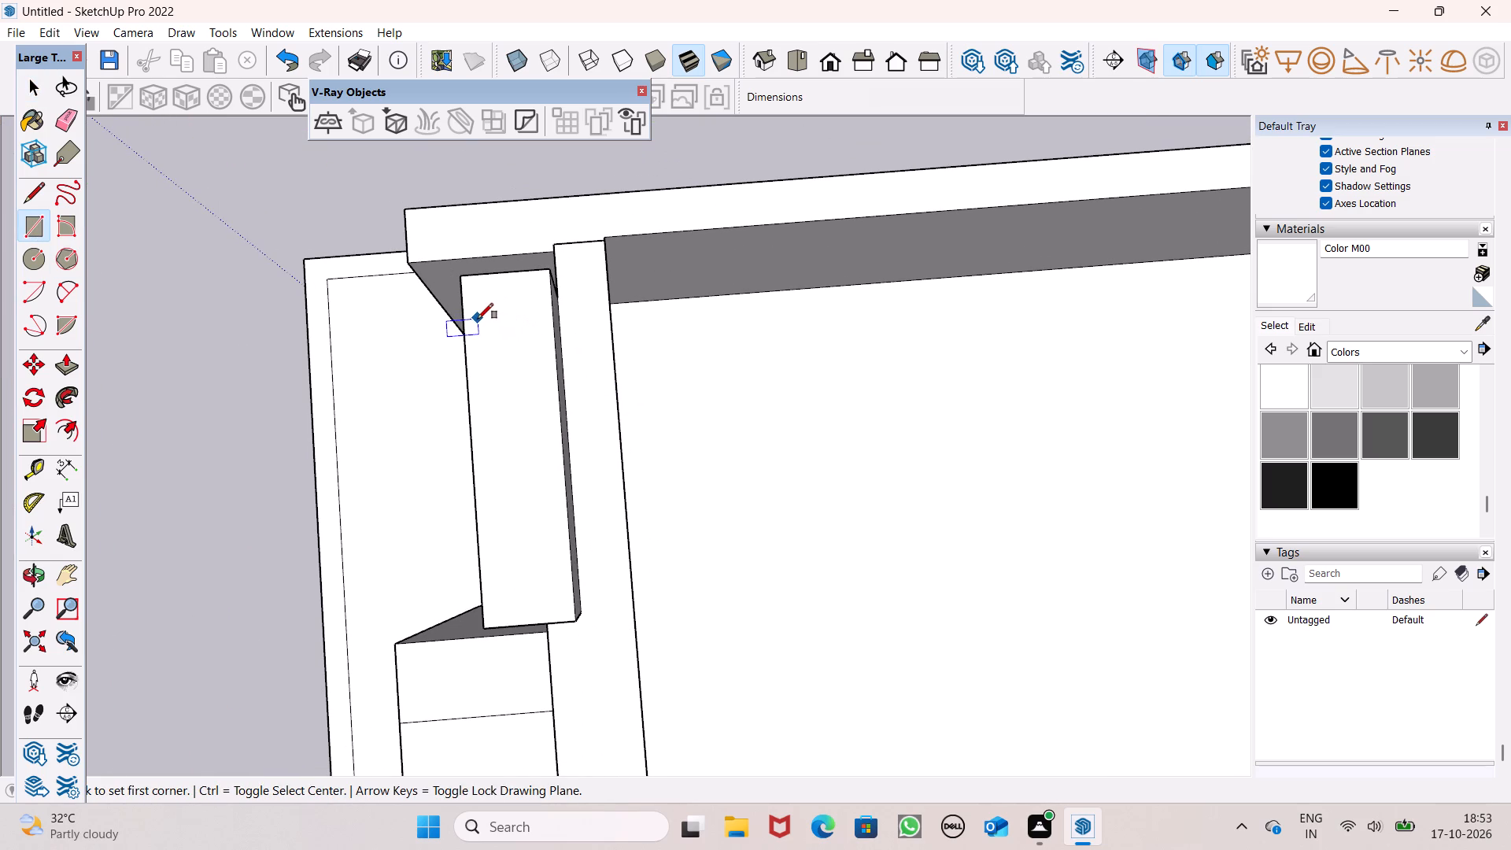
left_click(478, 319)
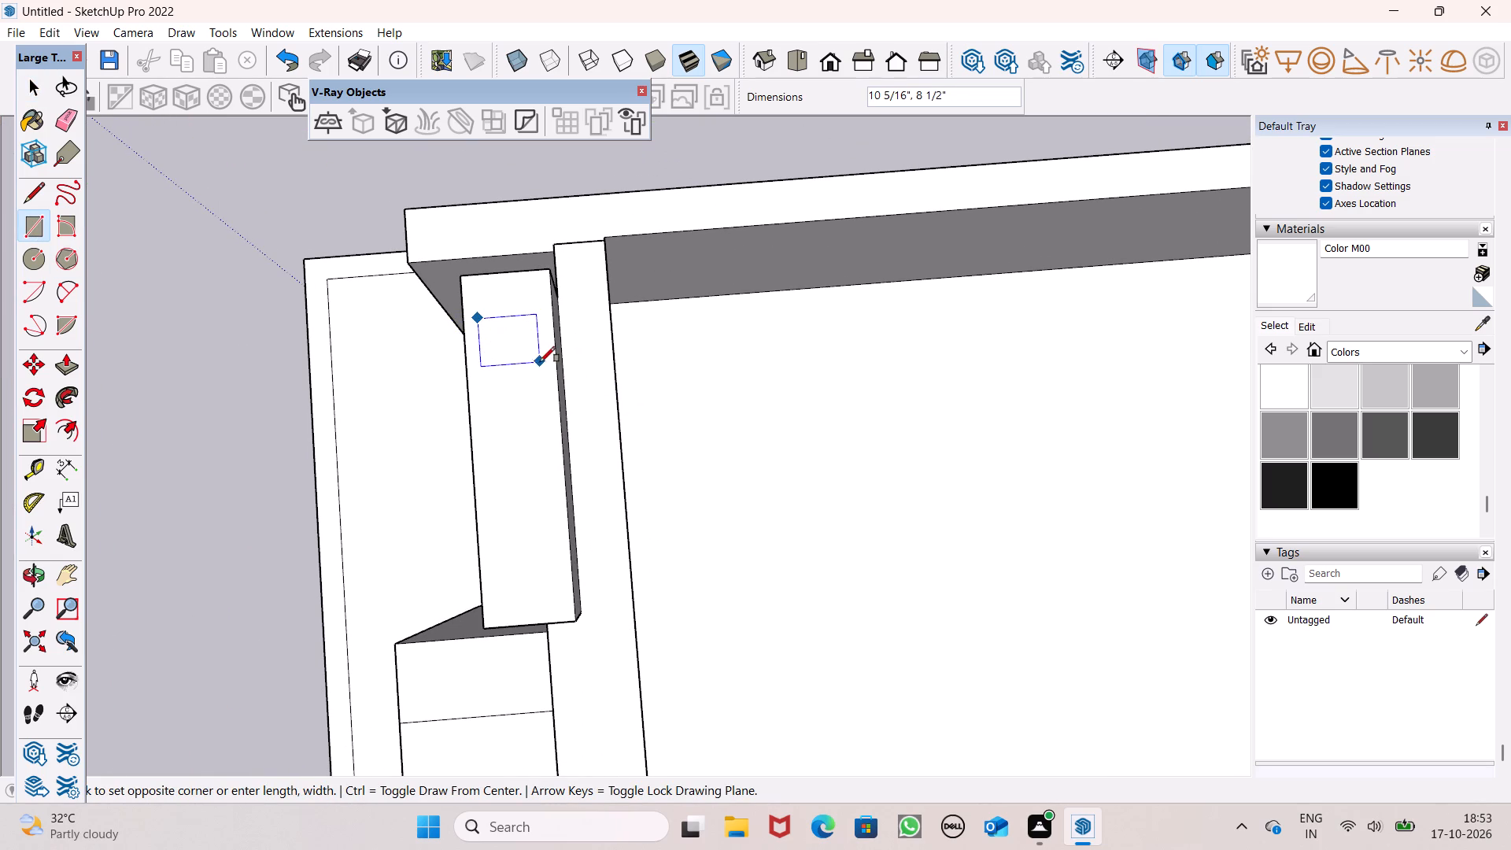
left_click(540, 362)
Copy the small rectangle about 1' 3" along the length of the pier's top face.
key("space")
double_click(508, 347)
key("comma")
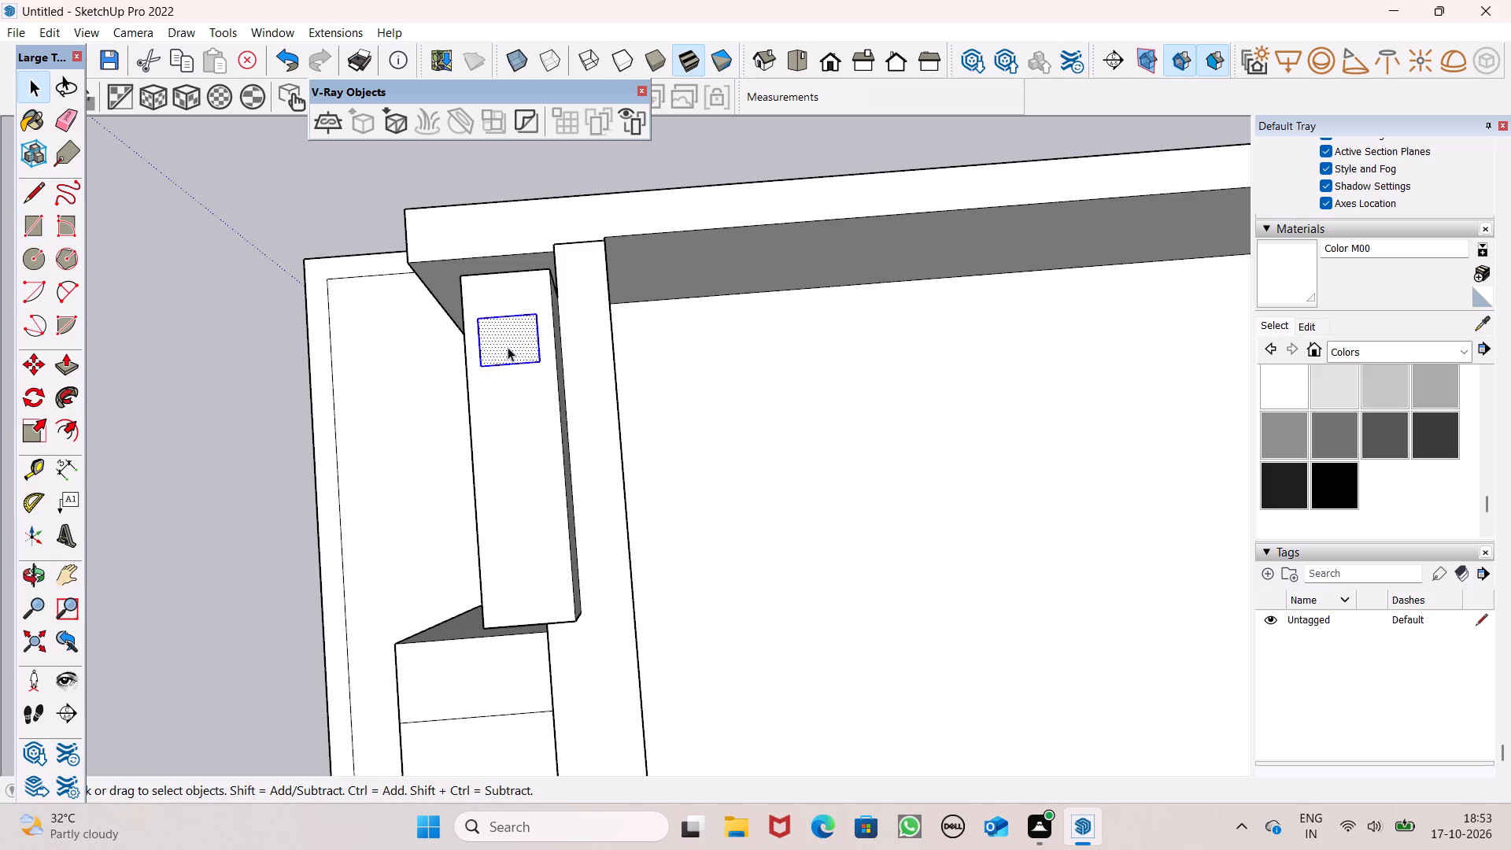
key("BackSpace")
key("m")
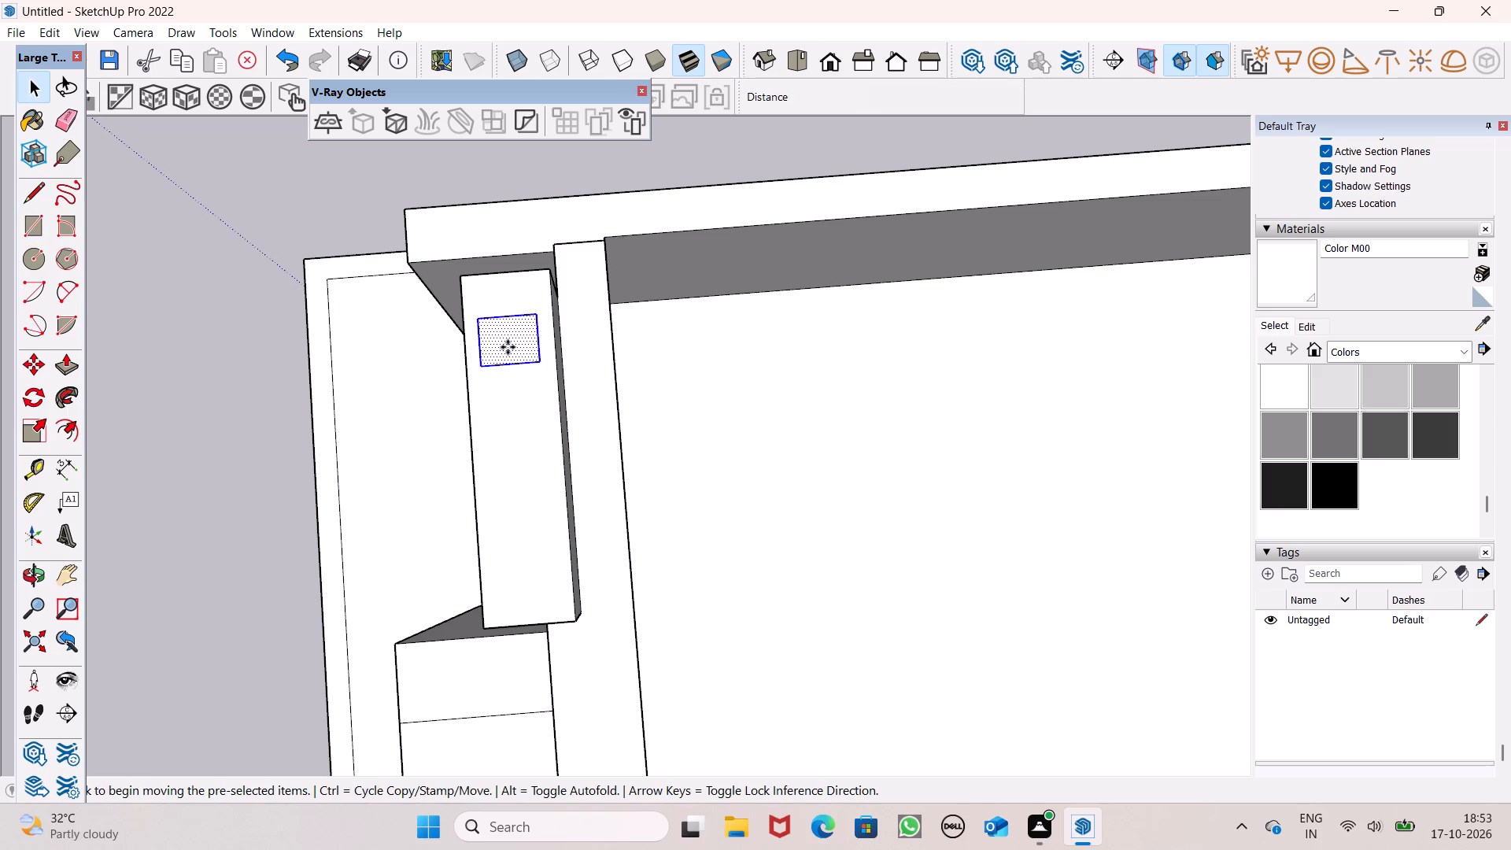
key("Return")
left_click_drag(541, 357, 541, 351)
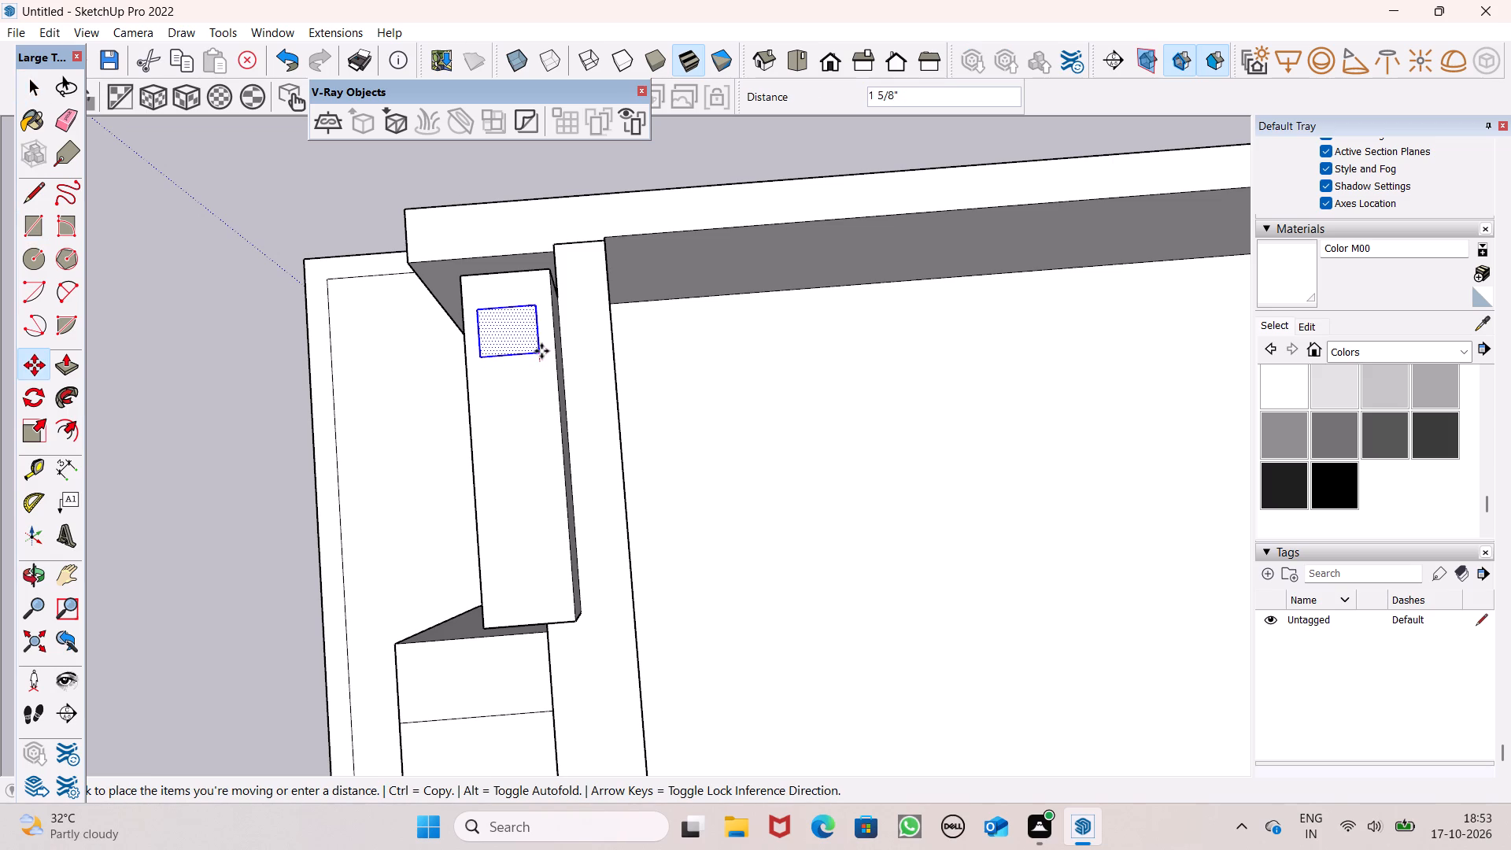
left_click_drag(541, 351, 536, 376)
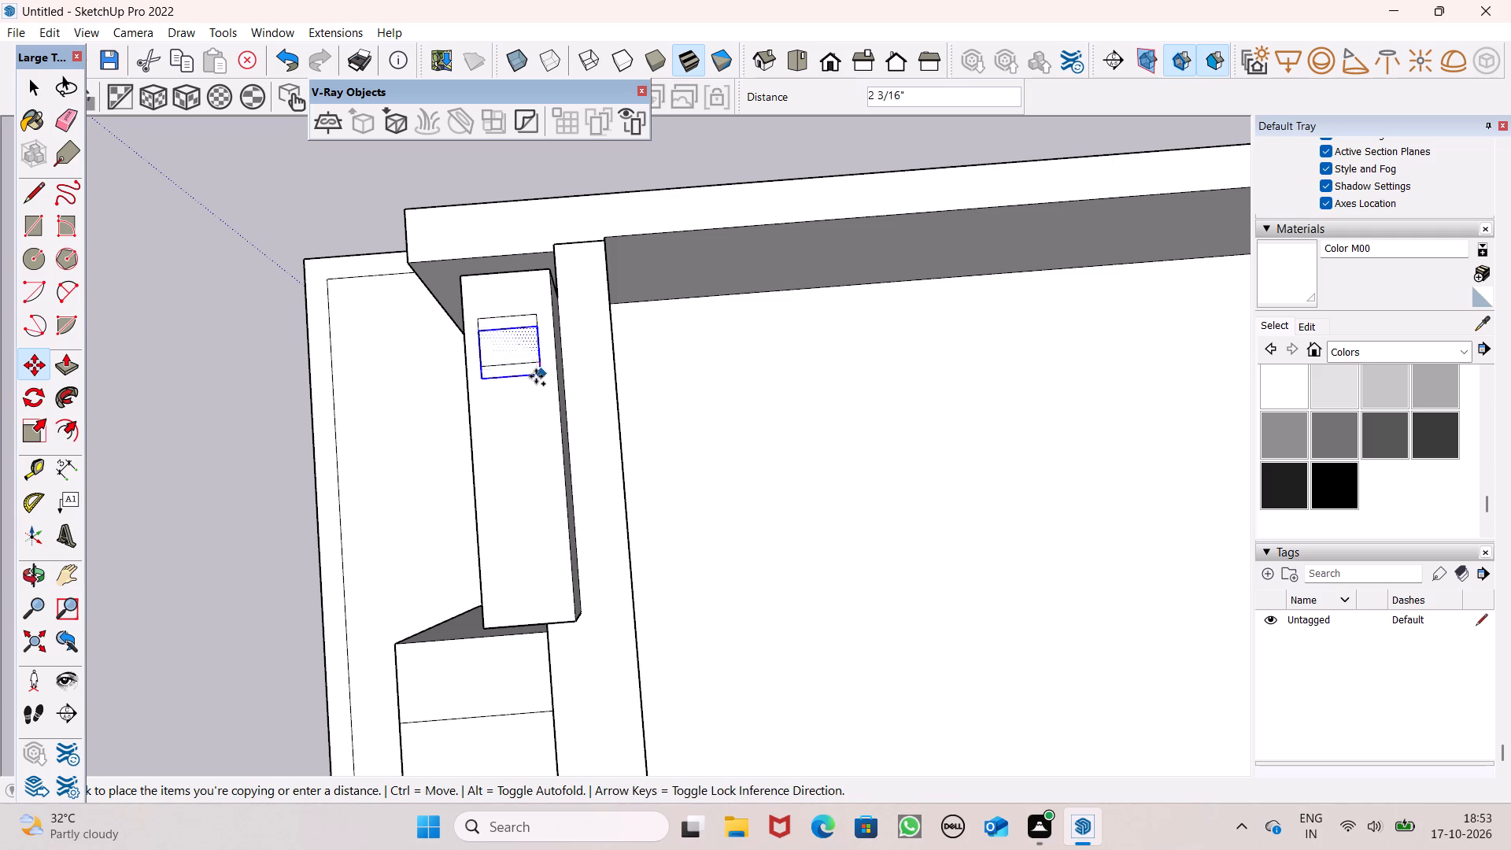
left_click_drag(536, 376, 538, 444)
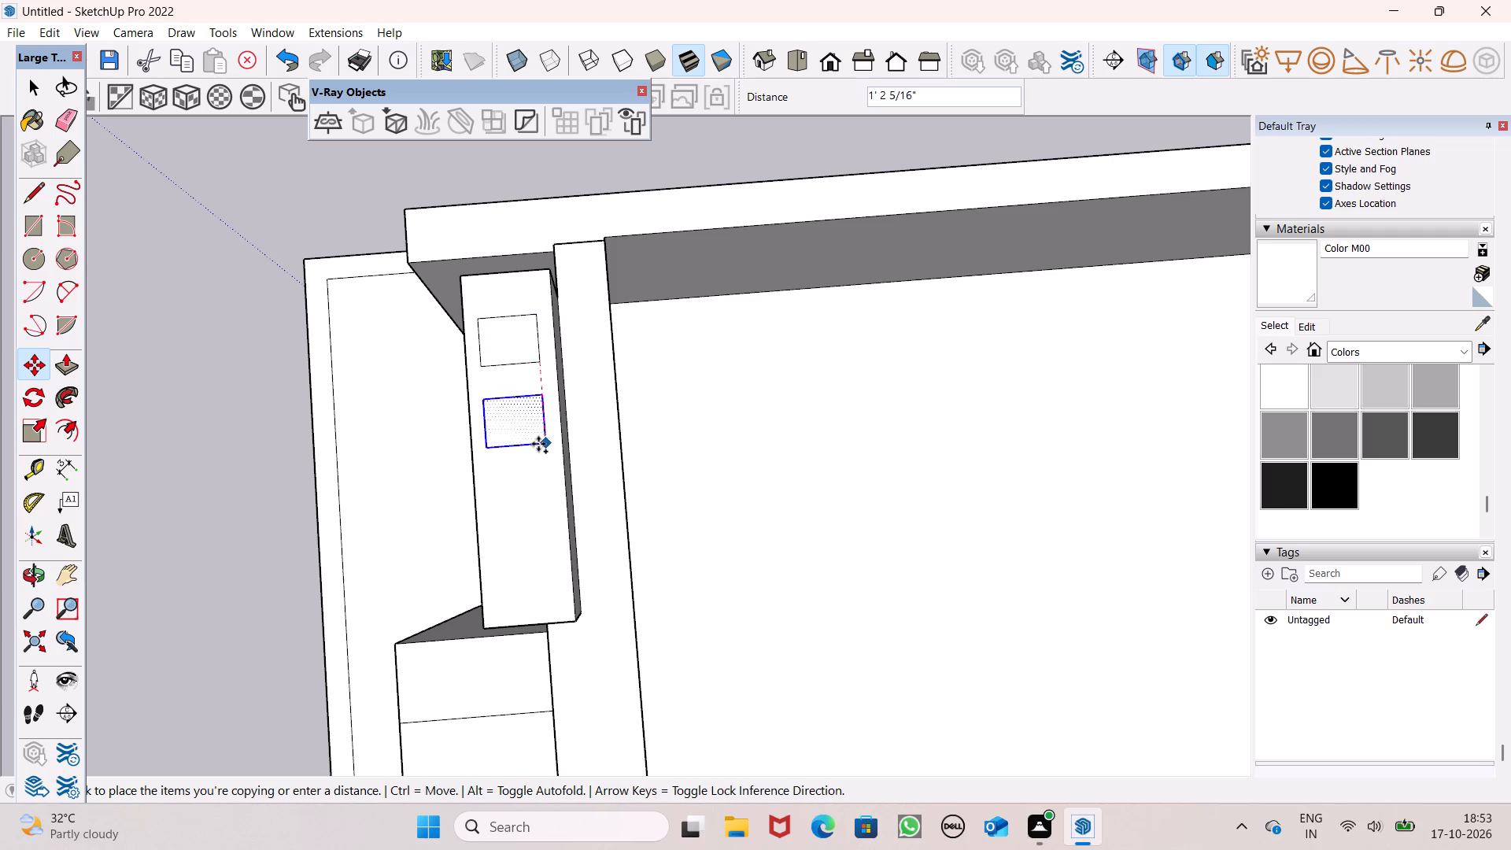
left_click_drag(538, 444, 536, 458)
key("ctrl+z")
left_click_drag(534, 364, 544, 449)
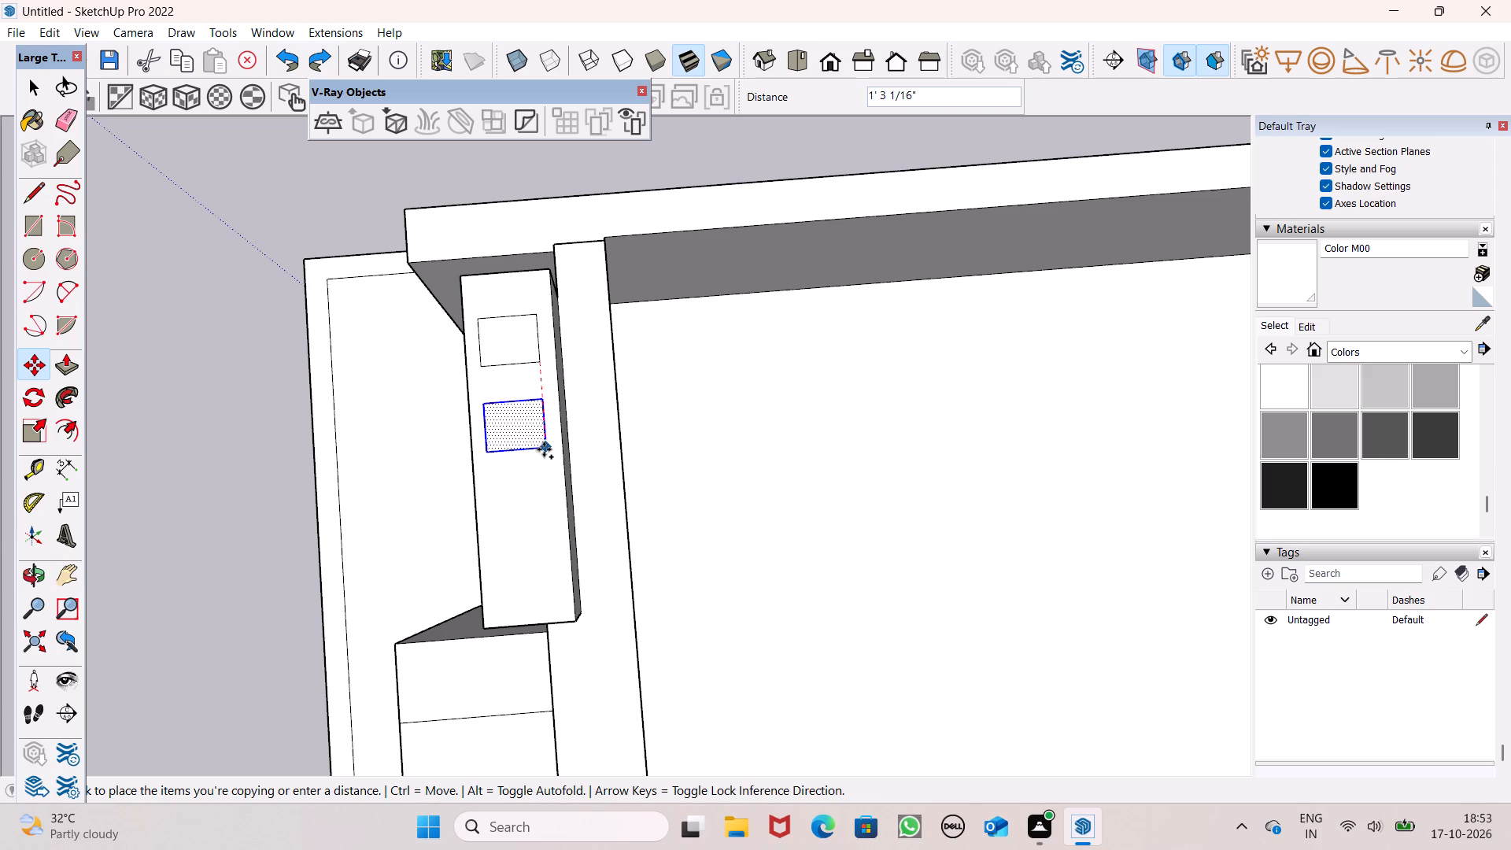
left_click_drag(544, 449, 544, 451)
Copy the second rectangle about 1' 4" further along the pier's top to make a row of three.
left_click_drag(548, 450, 556, 528)
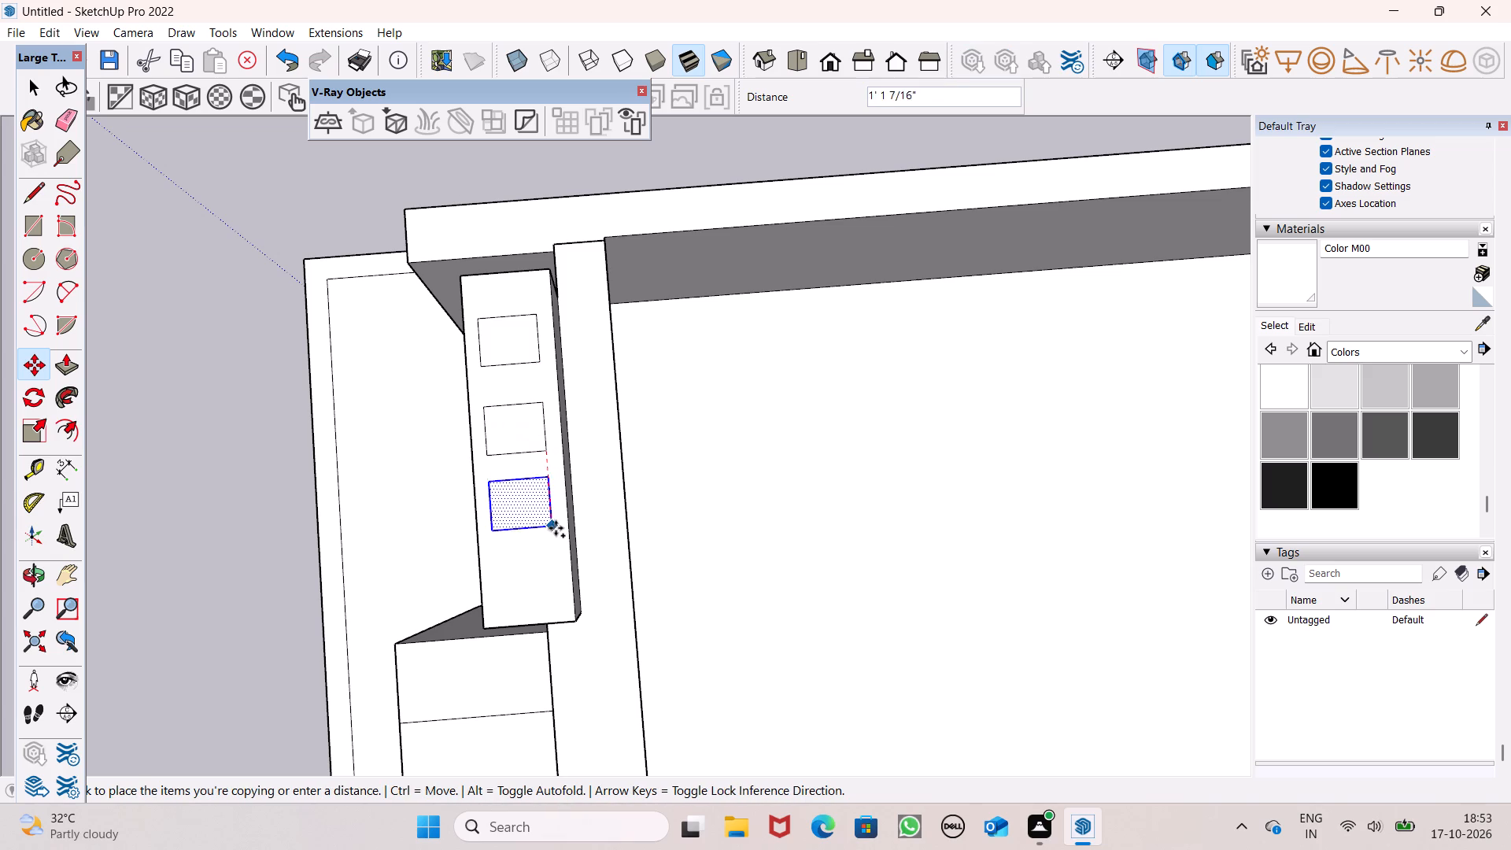
left_click_drag(556, 528, 554, 547)
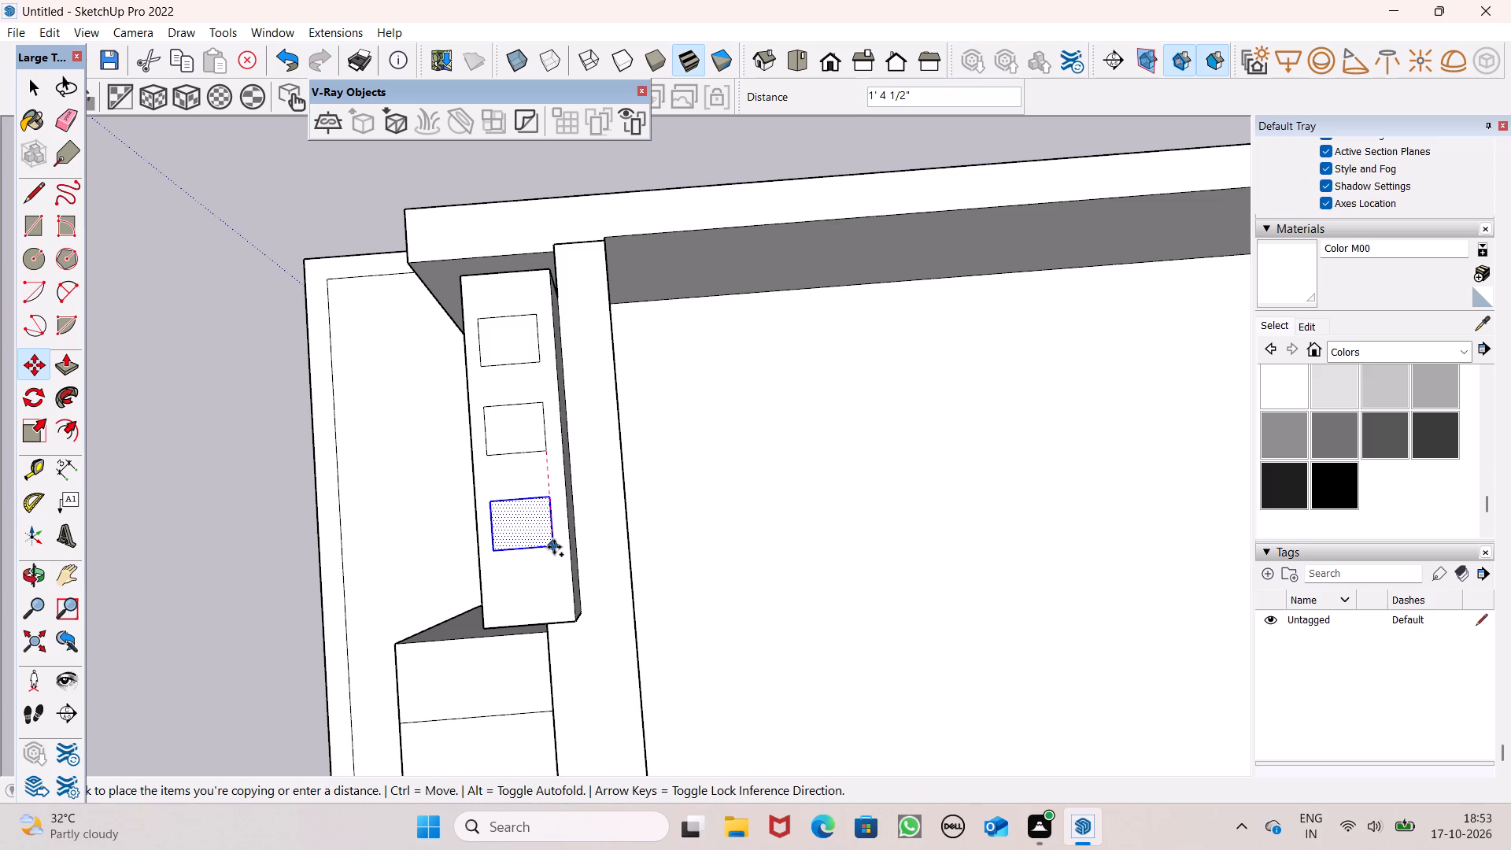
left_click_drag(554, 547, 554, 541)
key("space")
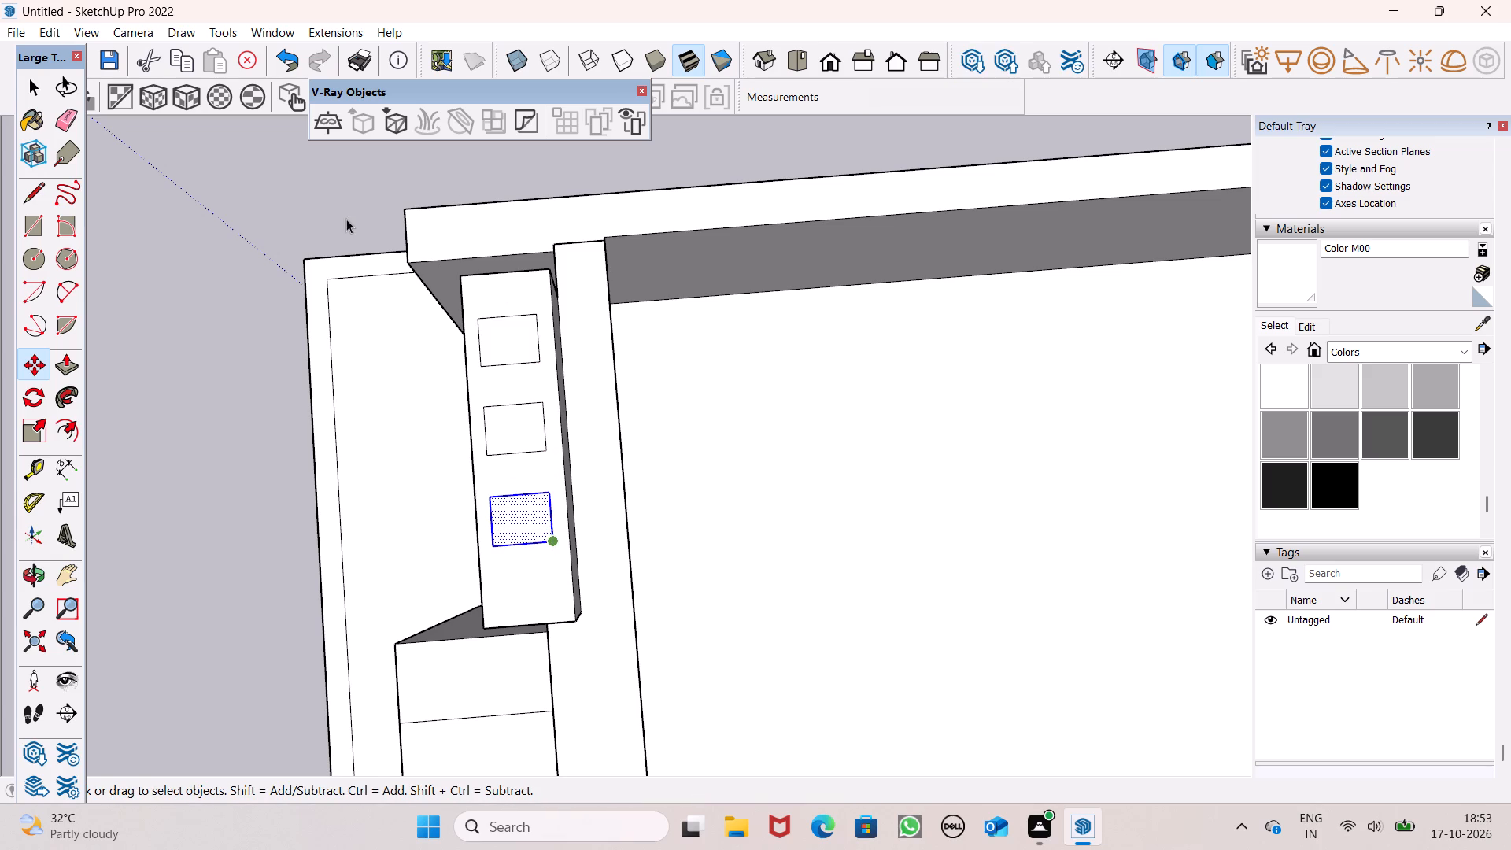
left_click(343, 216)
Push/Pull the three small rectangles on the pier's top up by about 1' 11" to form matching posts.
scroll(354, 257, "down", 2)
middle_click_drag(507, 408, 892, 182)
scroll(870, 249, "down", 3)
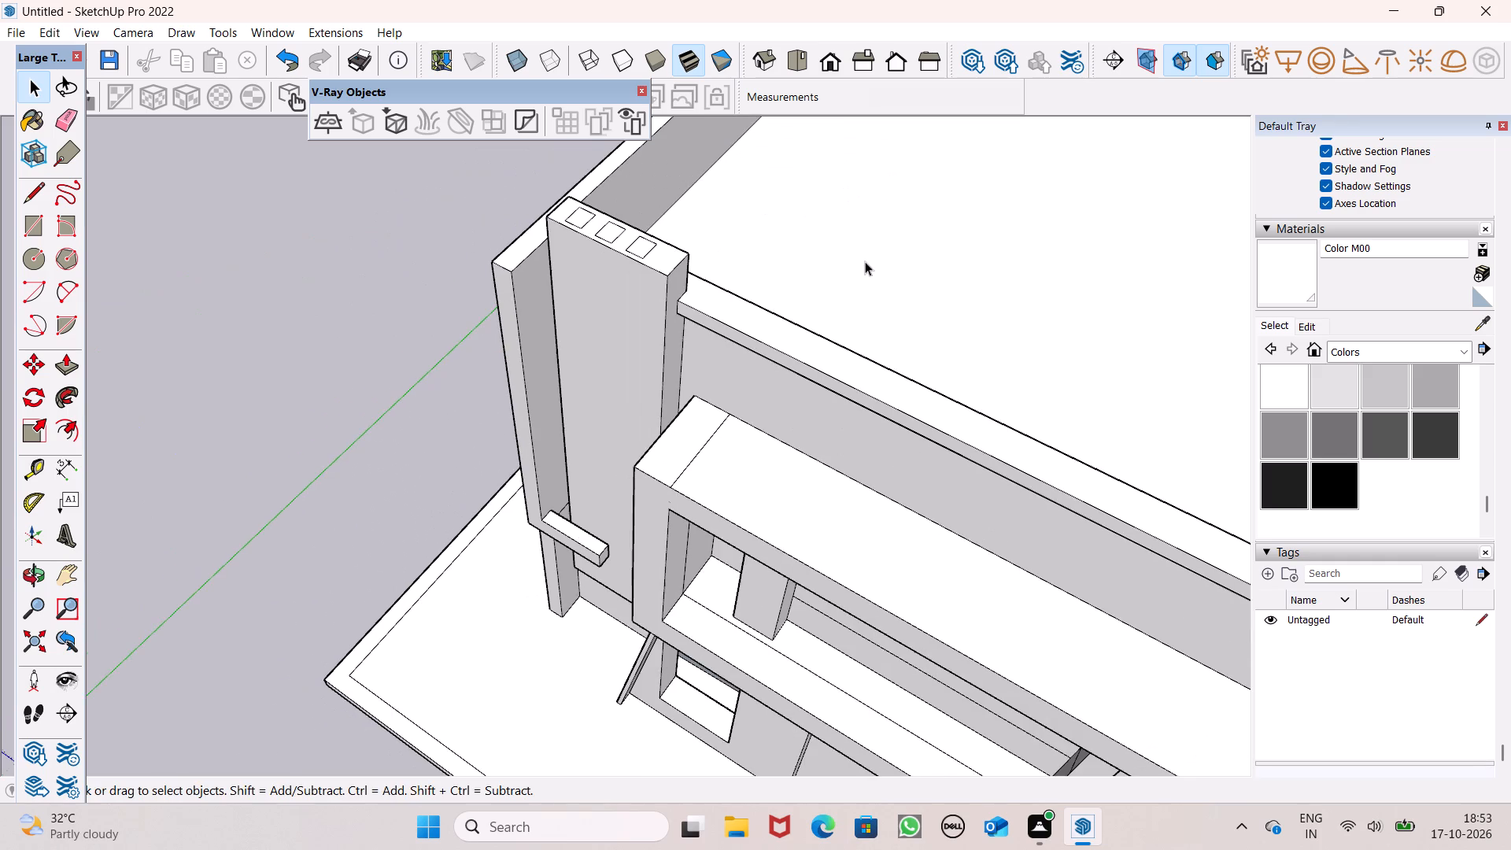
middle_click_drag(789, 260, 794, 252)
left_click(71, 365)
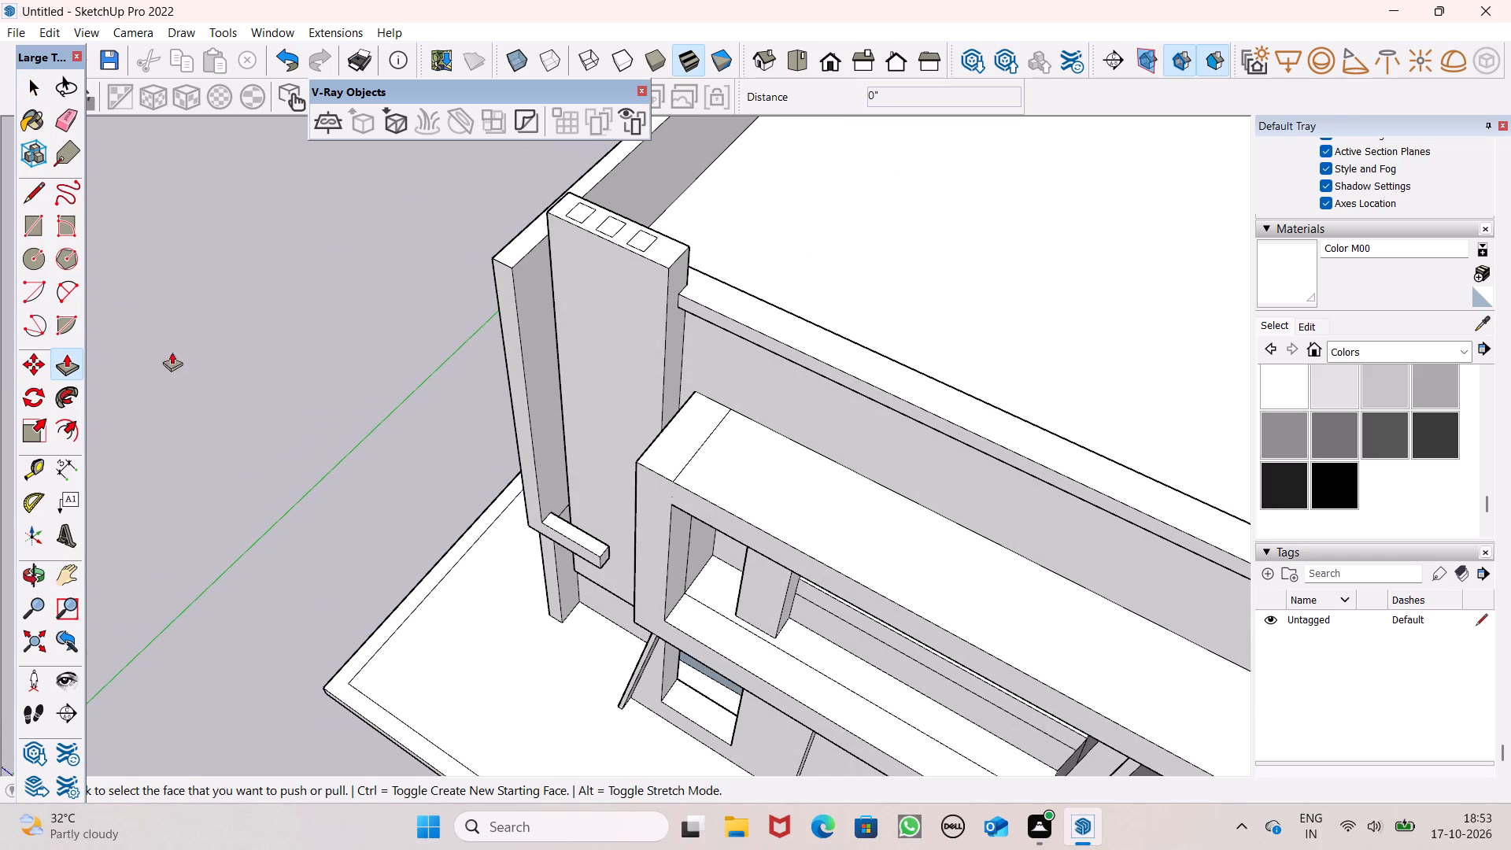
scroll(312, 391, "down", 4)
scroll(482, 250, "up", 7)
left_click_drag(497, 321, 512, 249)
left_click_drag(560, 342, 508, 275)
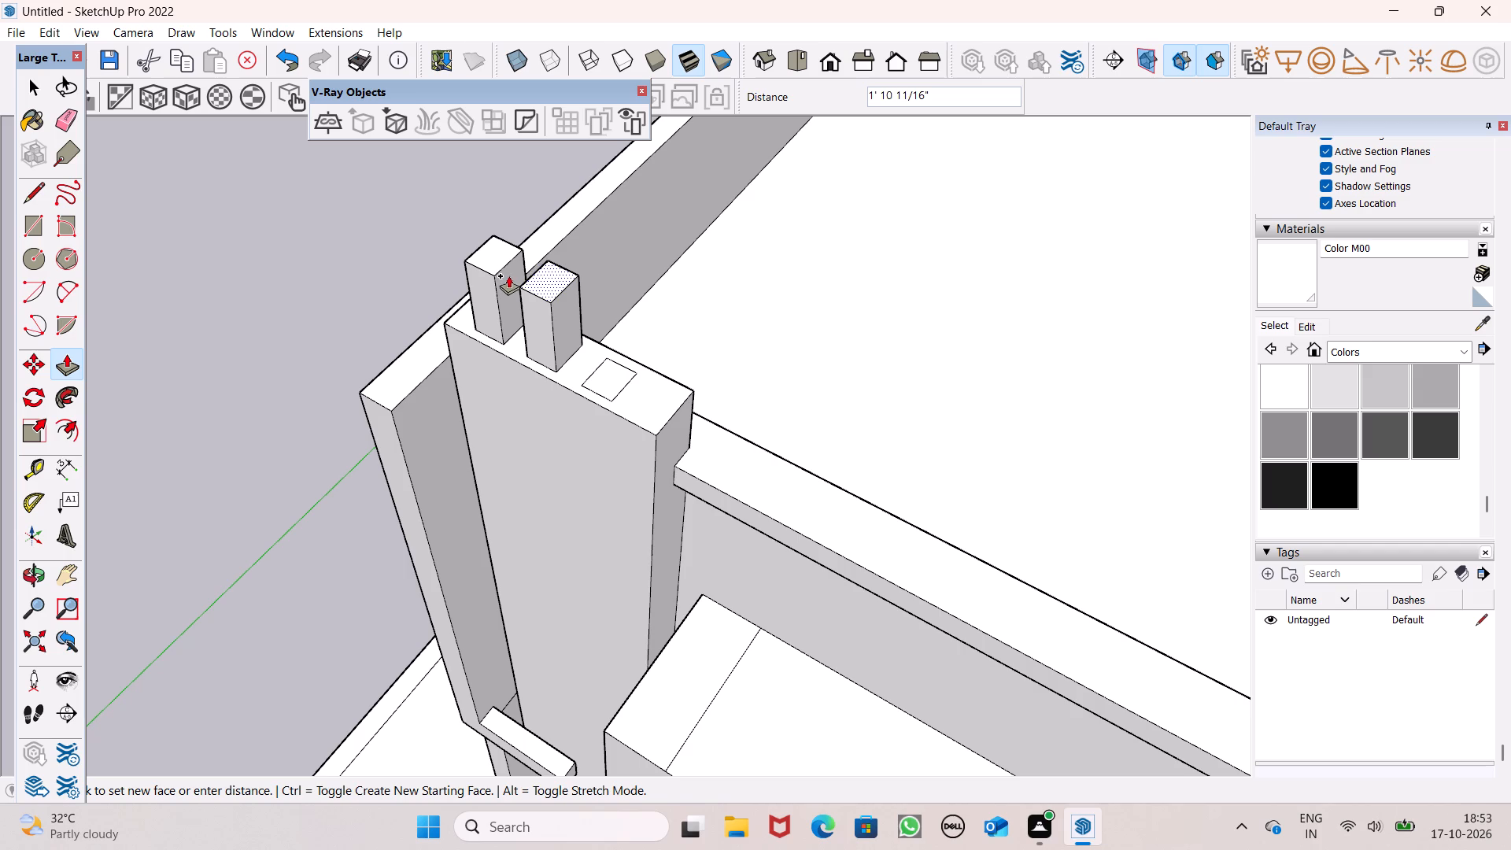
left_click_drag(508, 275, 512, 275)
left_click_drag(603, 375, 568, 298)
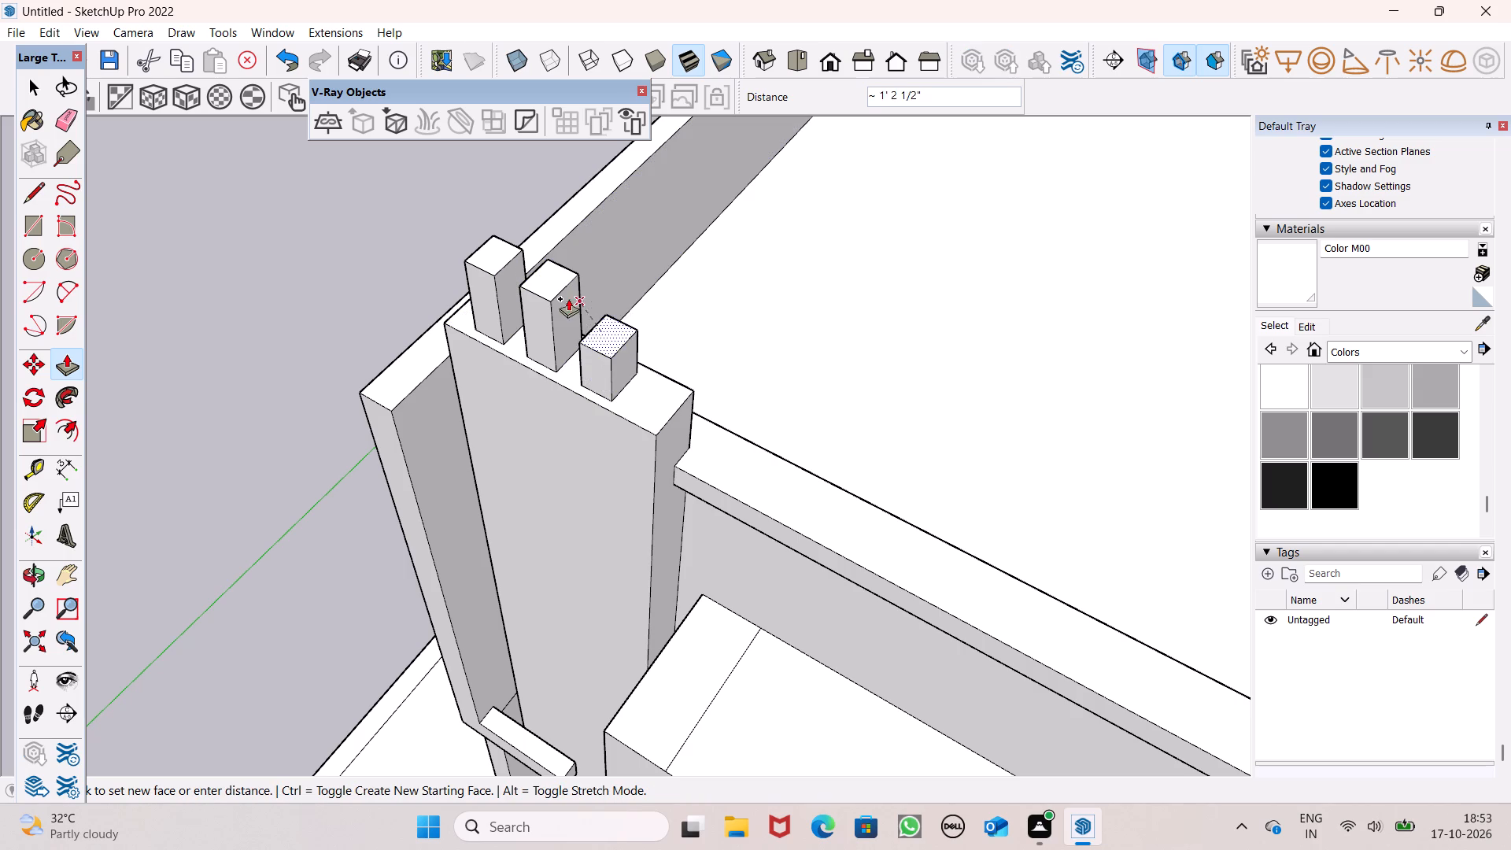
left_click_drag(568, 298, 556, 289)
scroll(530, 298, "down", 7)
middle_click_drag(531, 348, 685, 143)
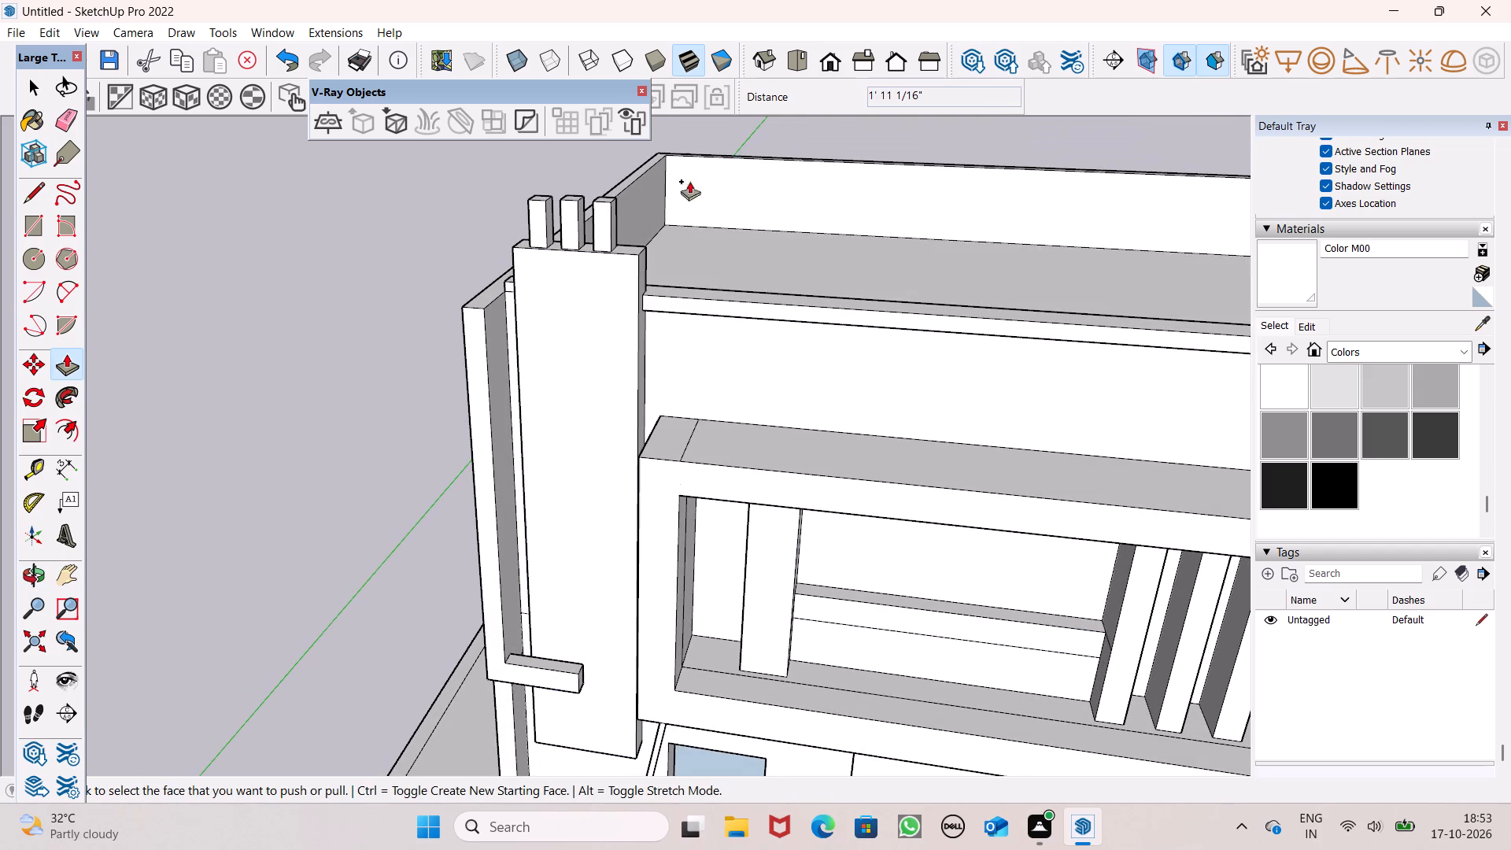
key("space")
Draw a line about 9" long across the side parapet's top face, a short way behind the three posts.
scroll(656, 270, "down", 1)
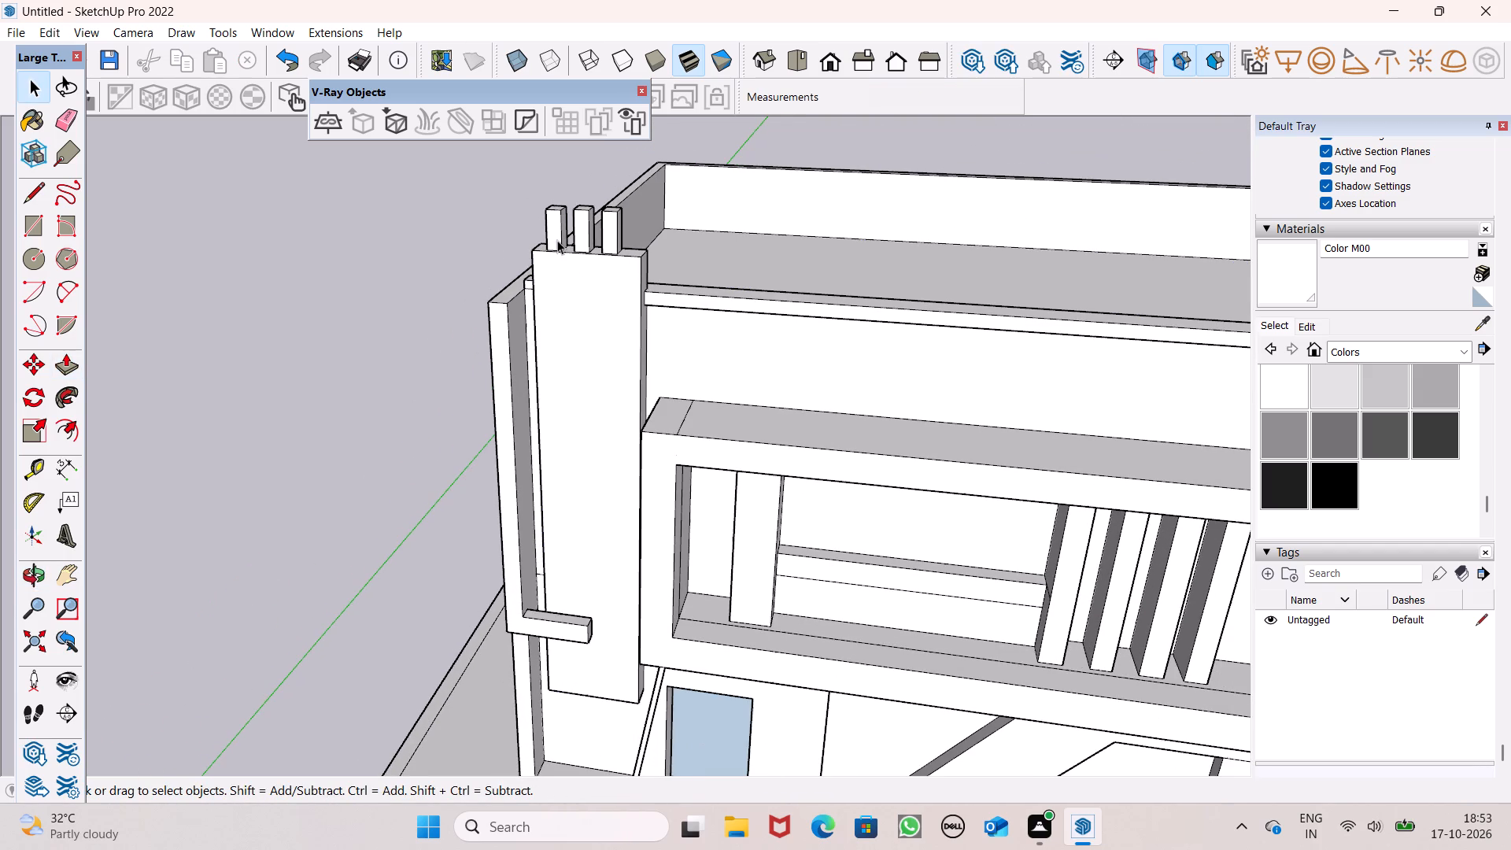
scroll(541, 266, "down", 3)
middle_click_drag(549, 316, 605, 317)
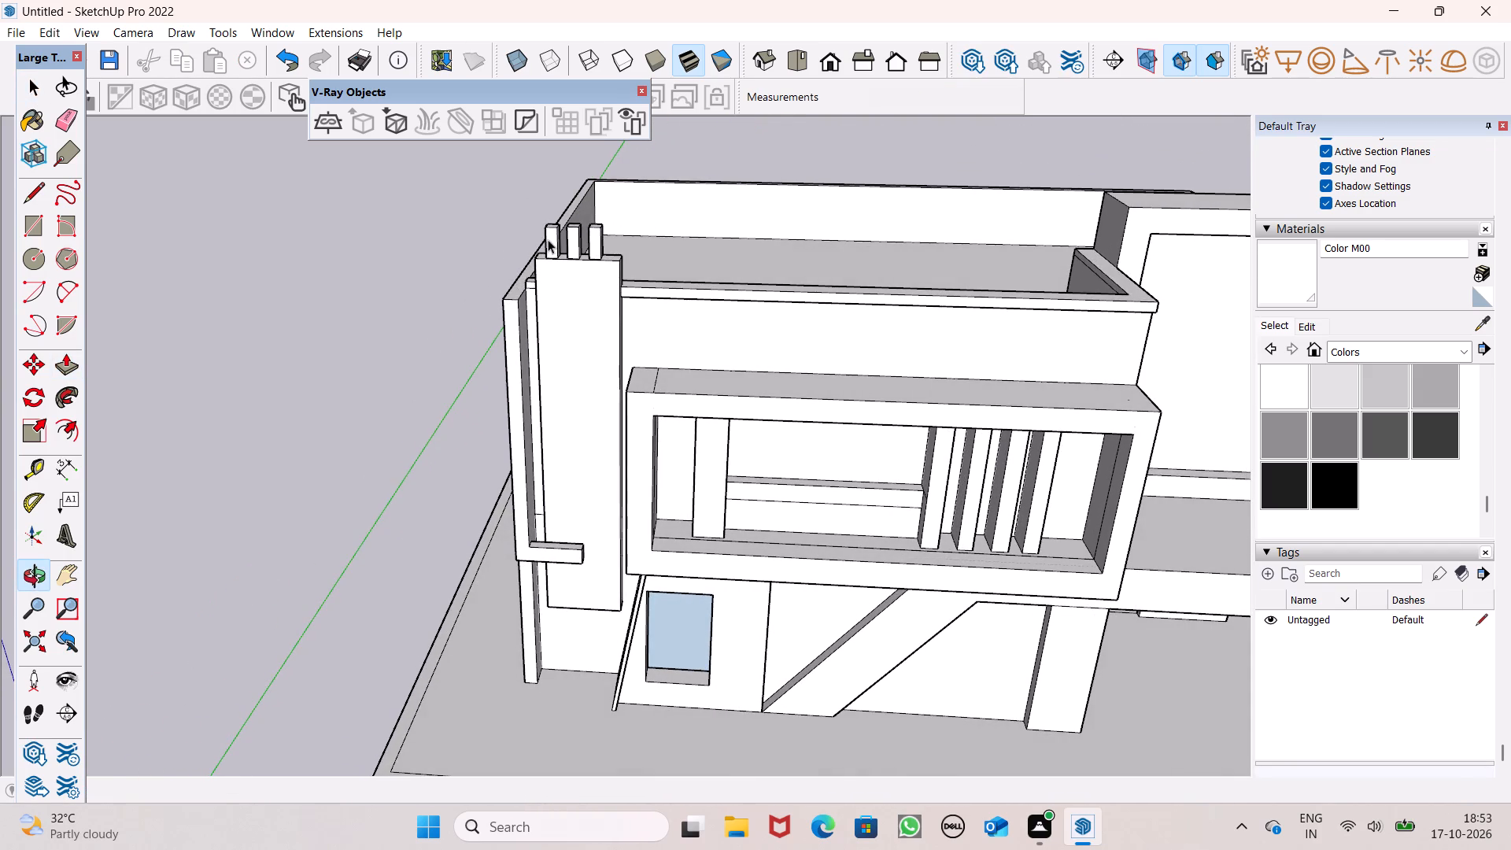
scroll(548, 239, "down", 1)
middle_click_drag(541, 268, 523, 444)
scroll(546, 313, "down", 6)
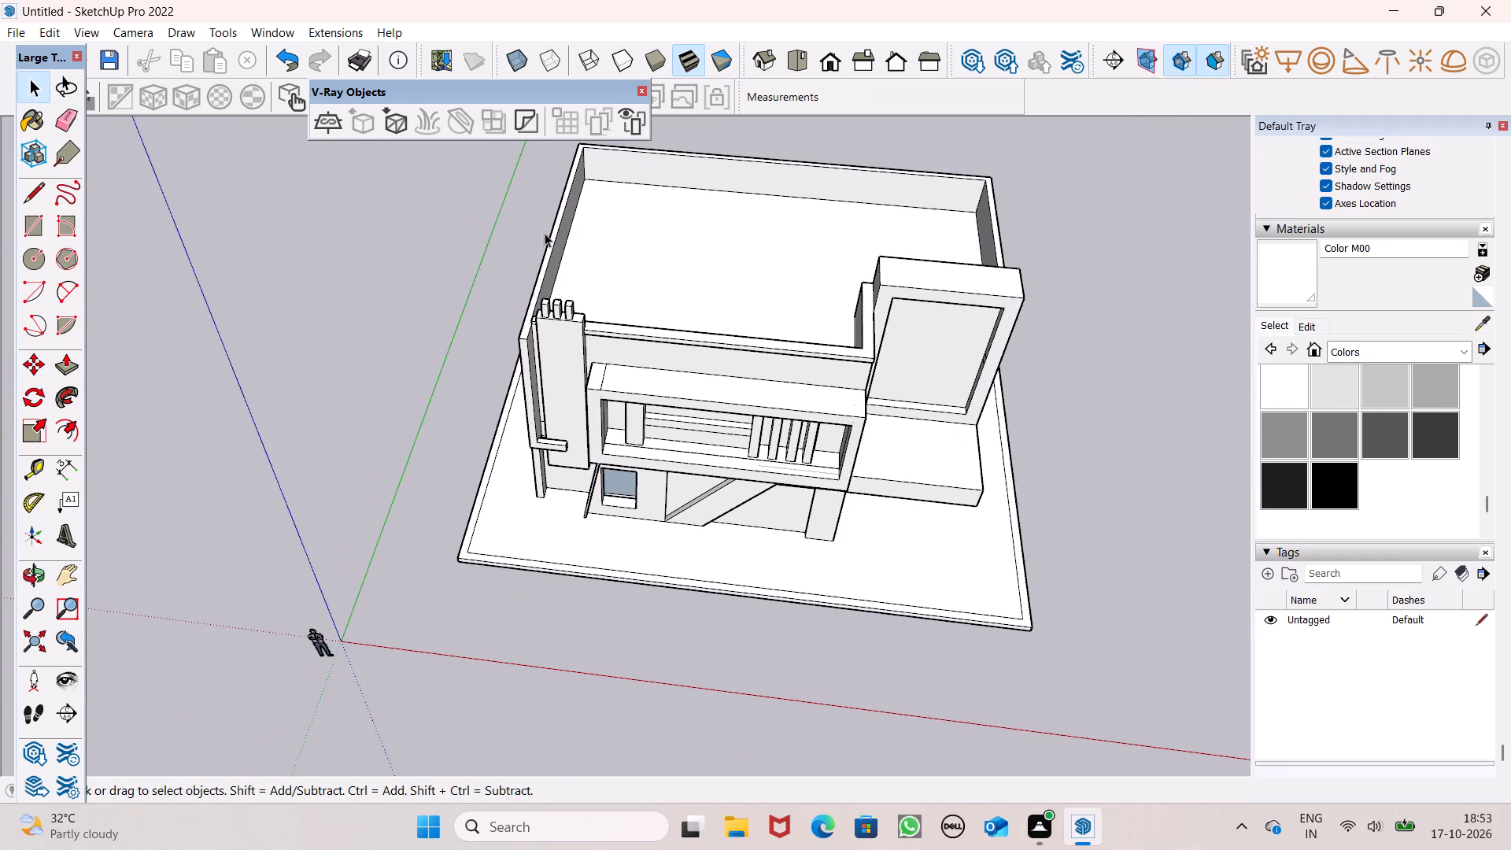
scroll(549, 212, "up", 5)
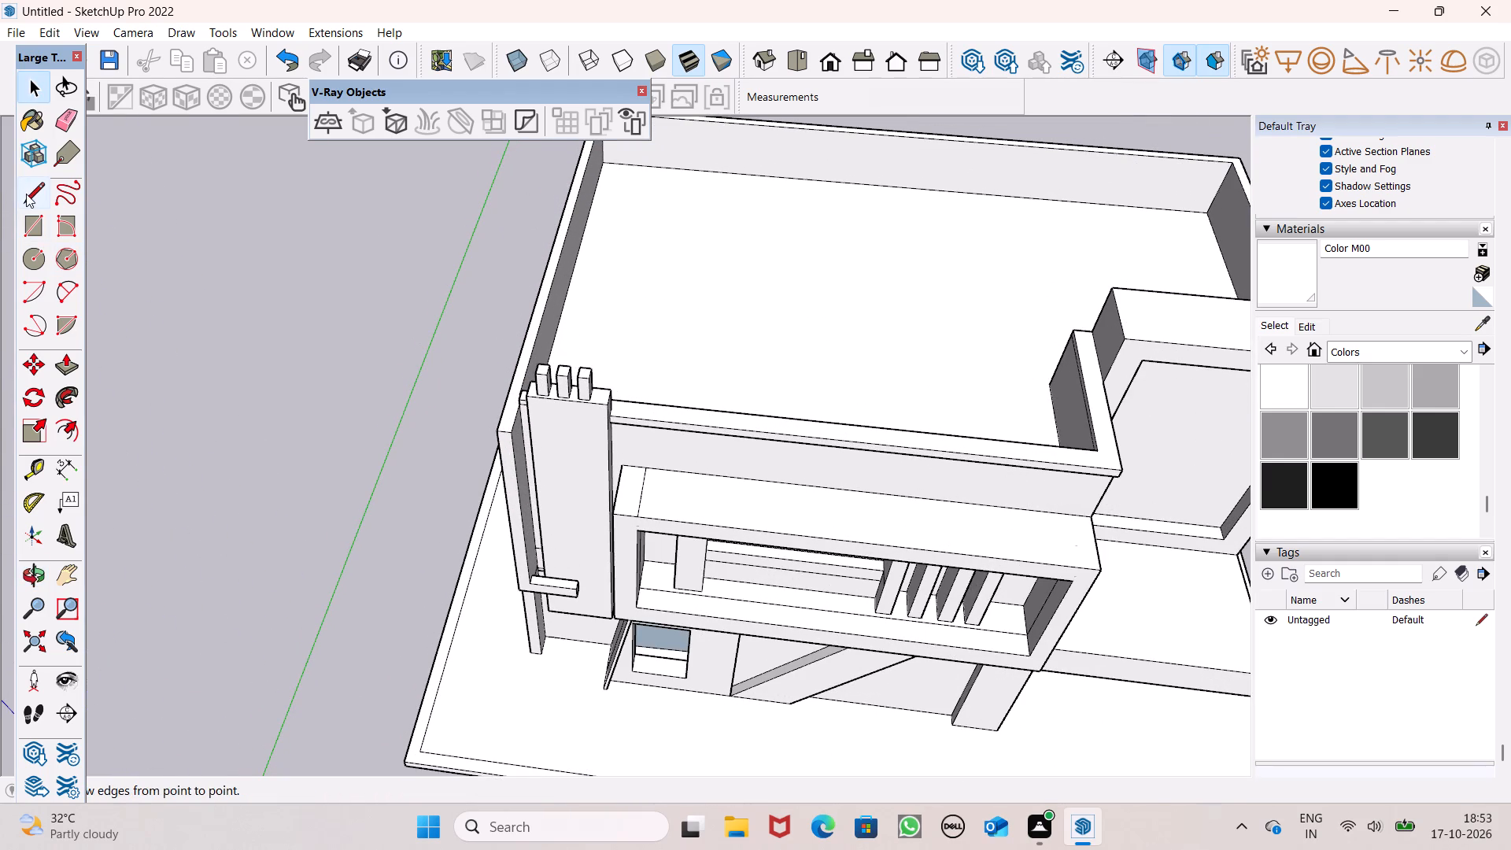
left_click(26, 194)
scroll(534, 341, "up", 6)
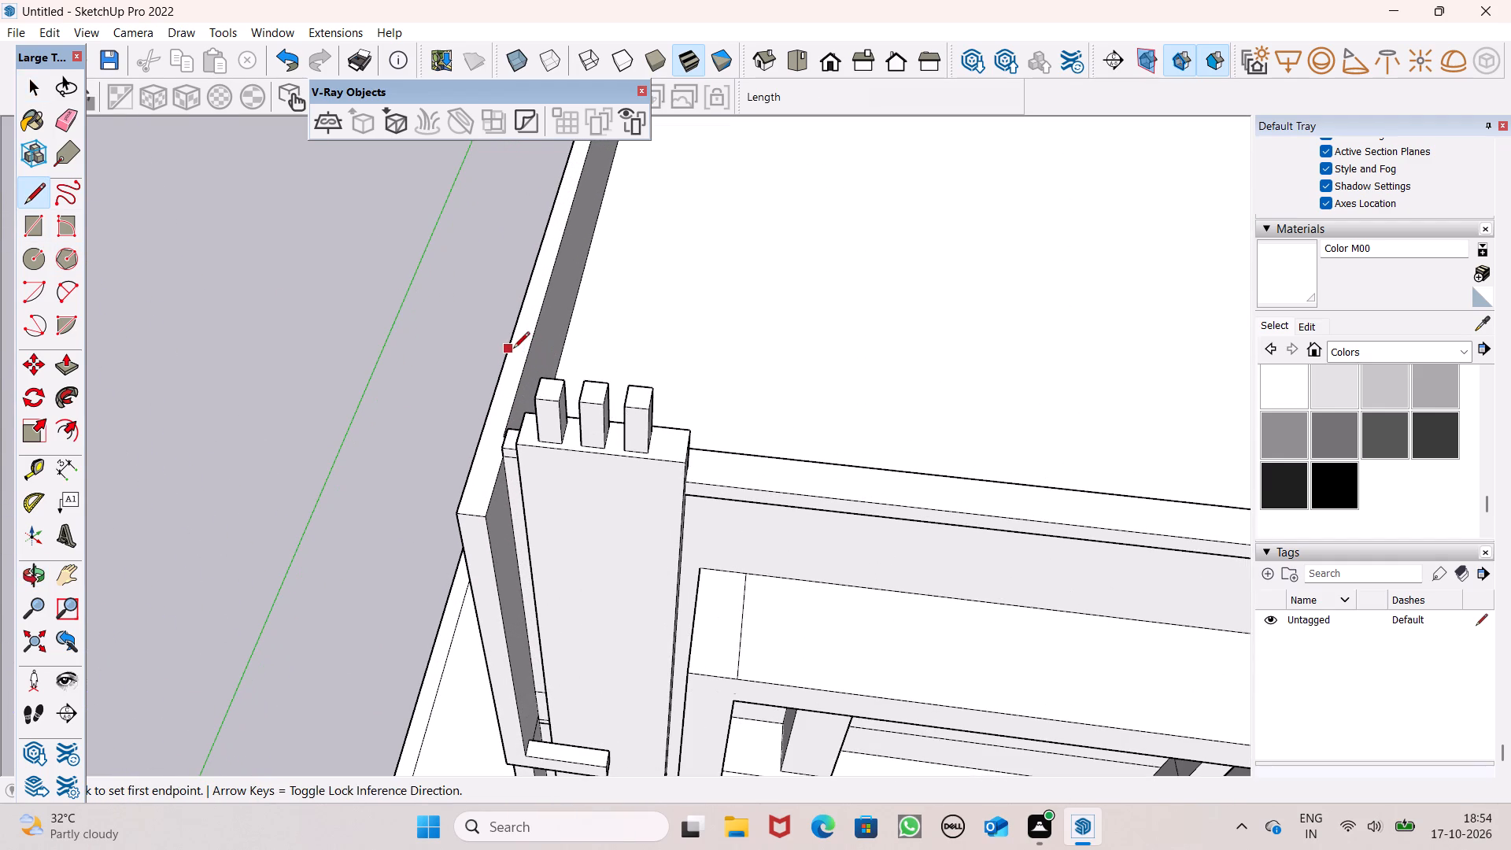
left_click_drag(512, 335, 523, 335)
left_click(533, 331)
Push/Pull the front section of the side parapet's top face up by about 5' 2 15/16".
scroll(539, 279, "down", 6)
middle_click_drag(565, 342, 892, 278)
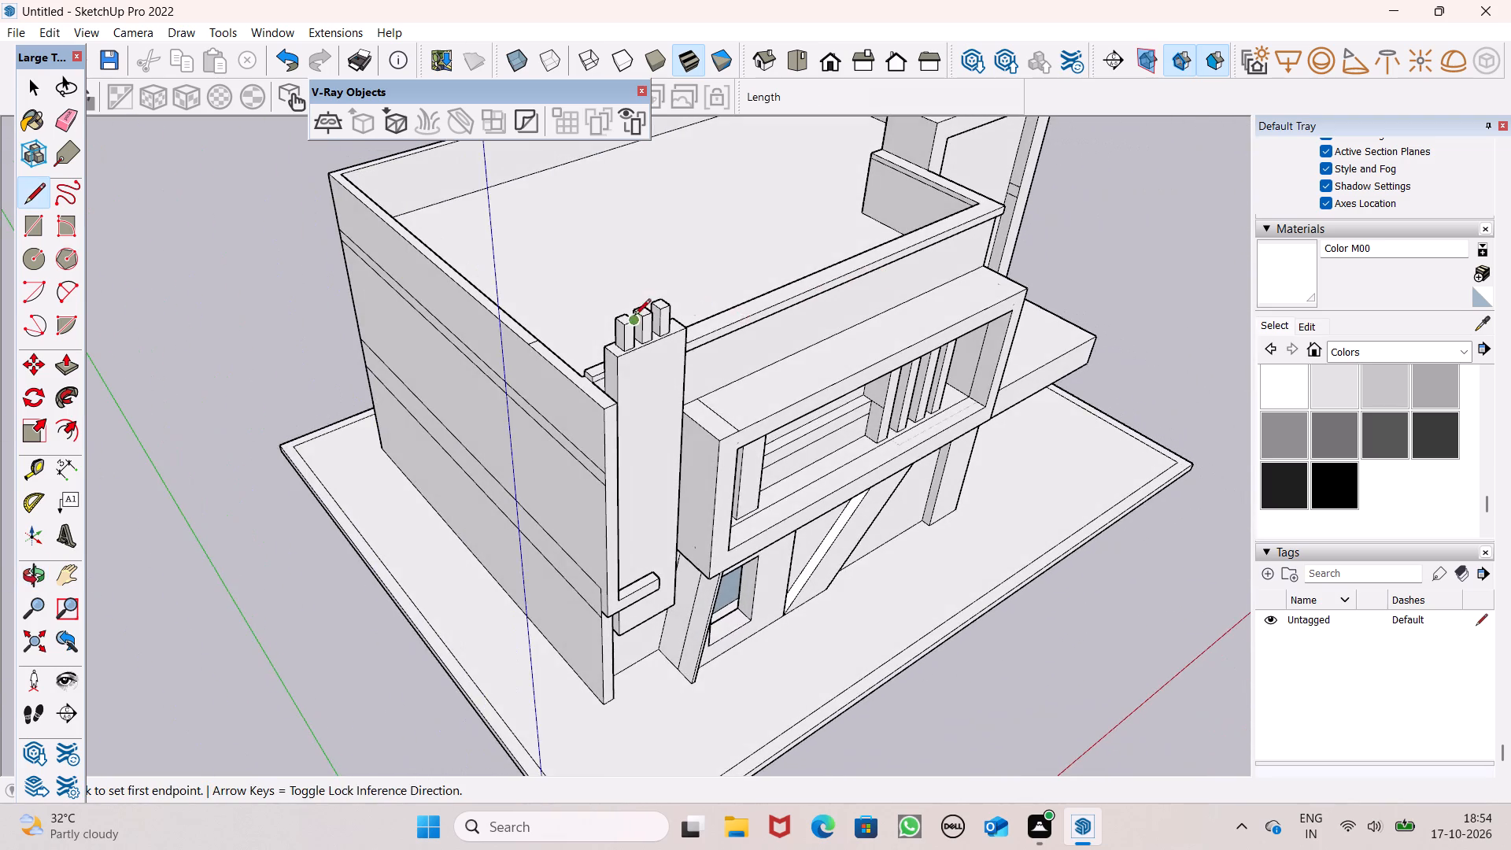
scroll(634, 318, "up", 7)
left_click_drag(66, 365, 76, 365)
left_click_drag(566, 462, 564, 462)
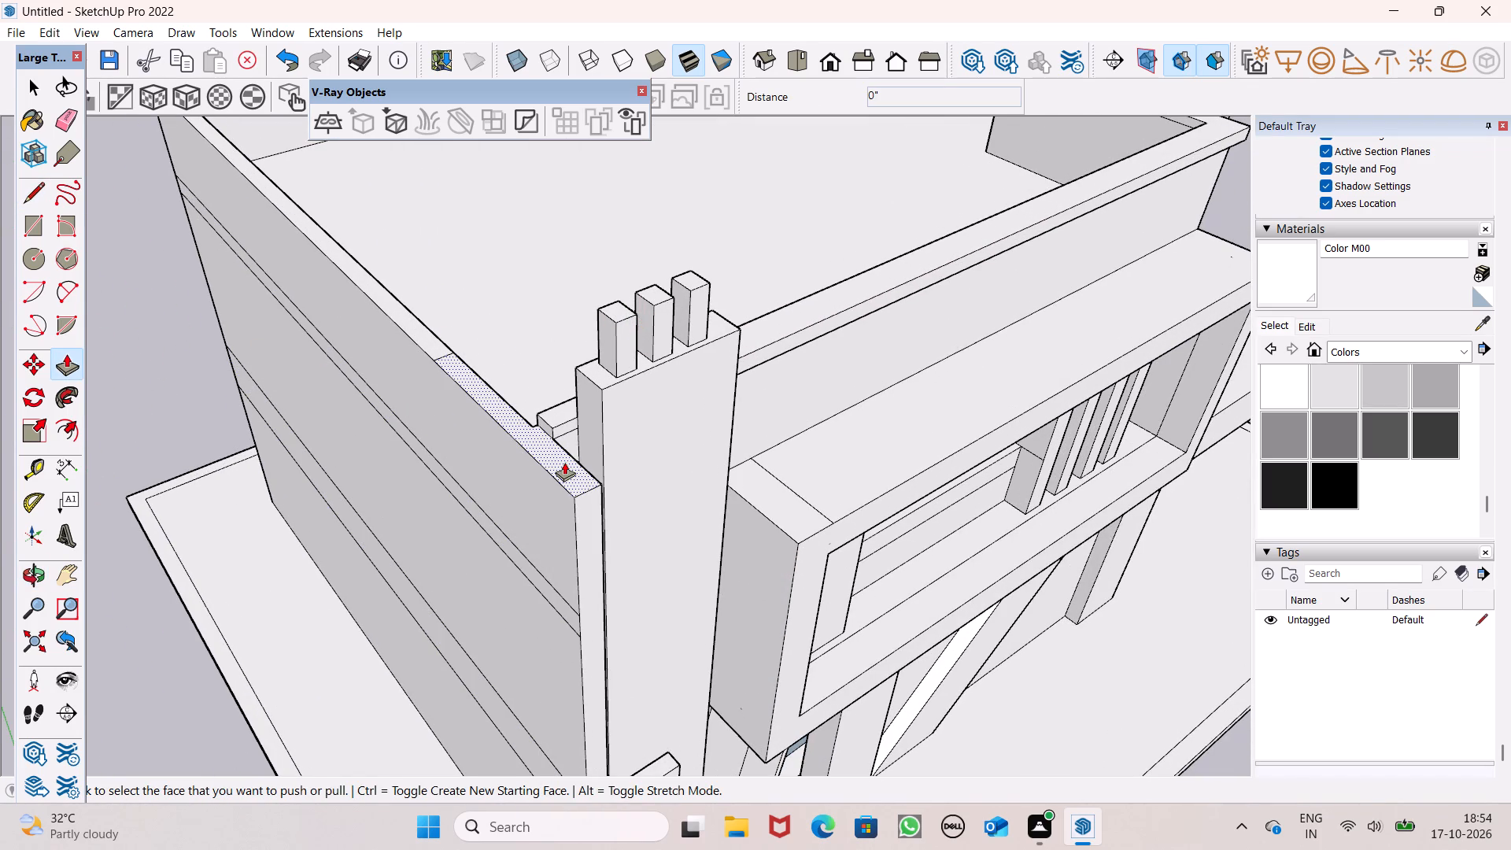
left_click_drag(564, 462, 571, 321)
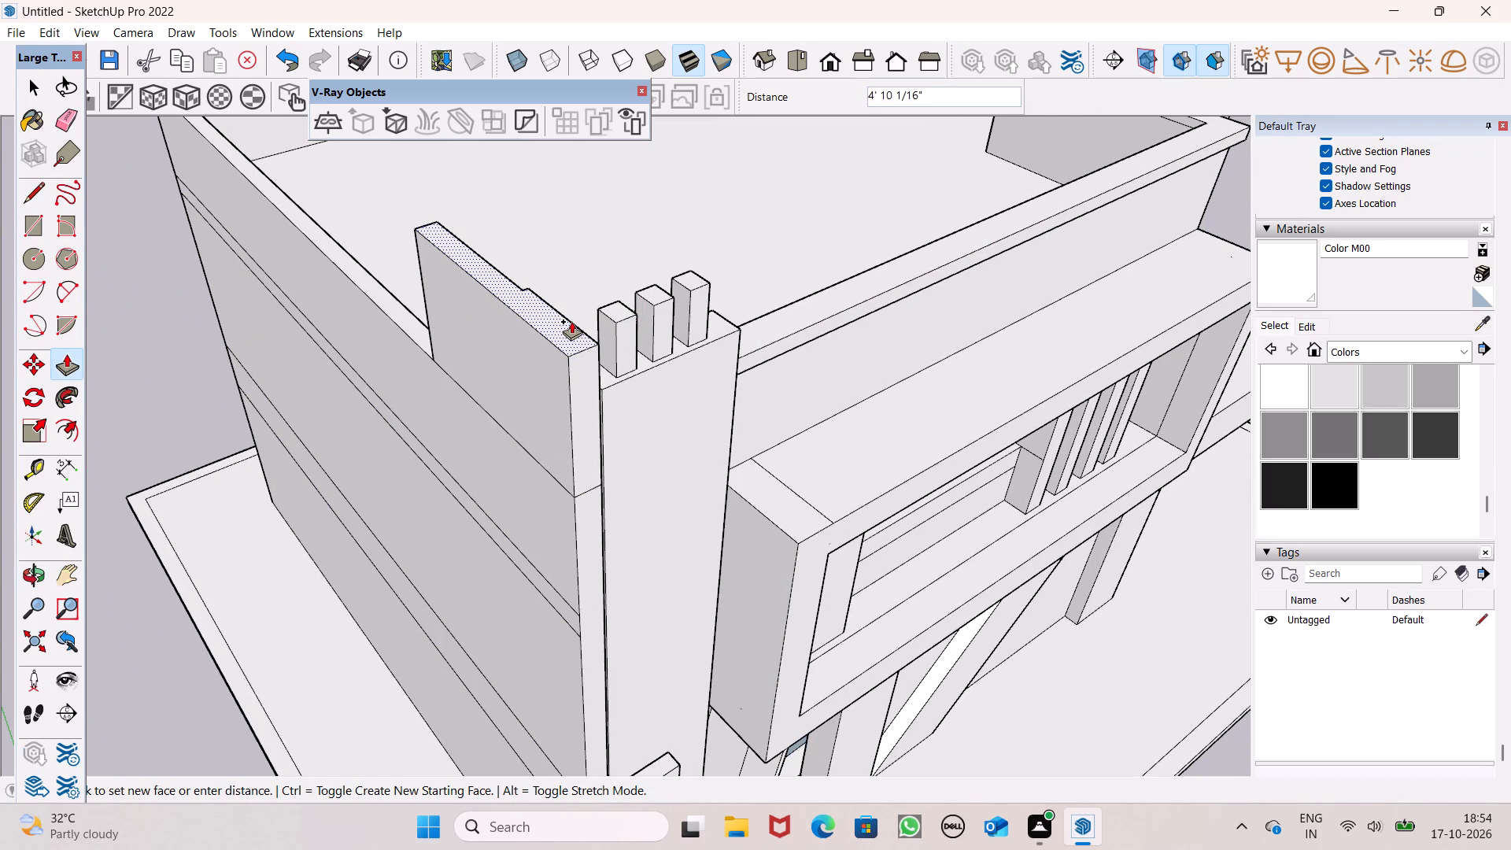
left_click_drag(571, 321, 573, 308)
Examine the raised side wall section and its junction with the posts and front parapet from the roof side.
middle_click_drag(596, 341, 358, 435)
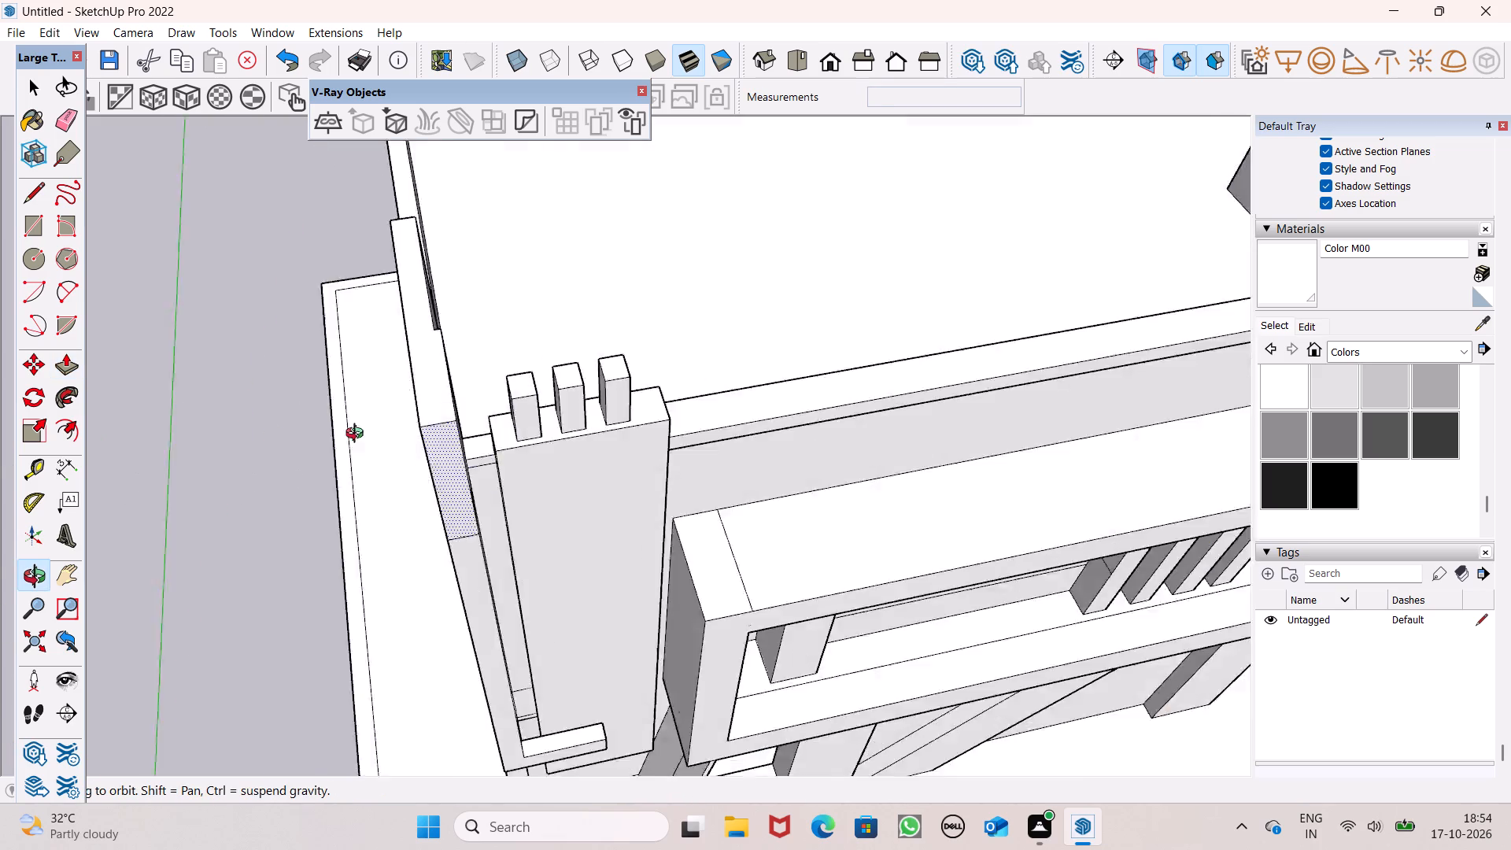
middle_click_drag(358, 435, 194, 401)
middle_click_drag(382, 266, 0, 292)
scroll(571, 305, "down", 1)
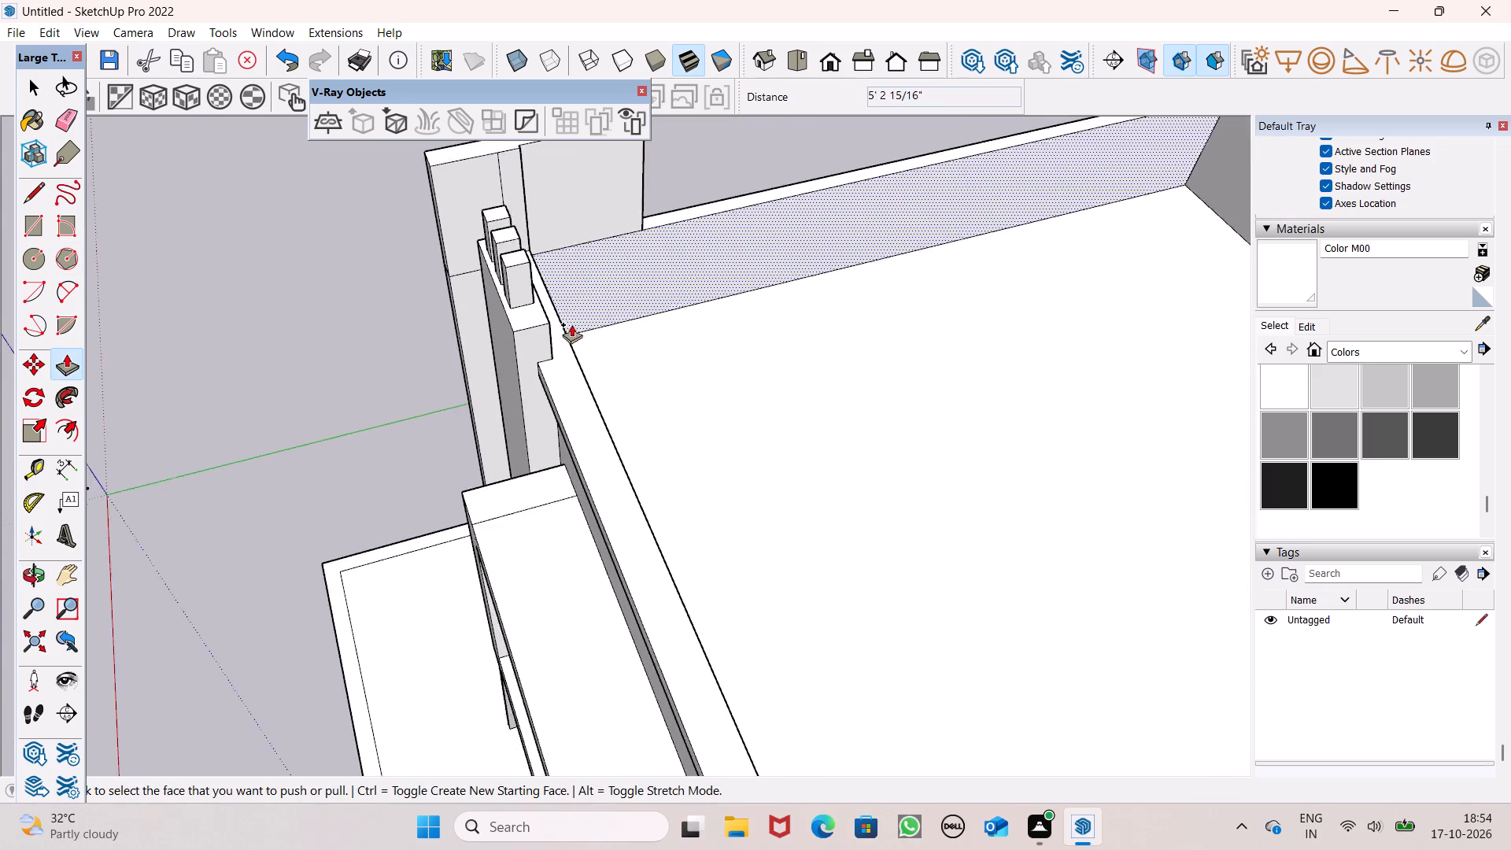
scroll(571, 324, "down", 3)
middle_click_drag(597, 335, 152, 327)
scroll(615, 194, "up", 7)
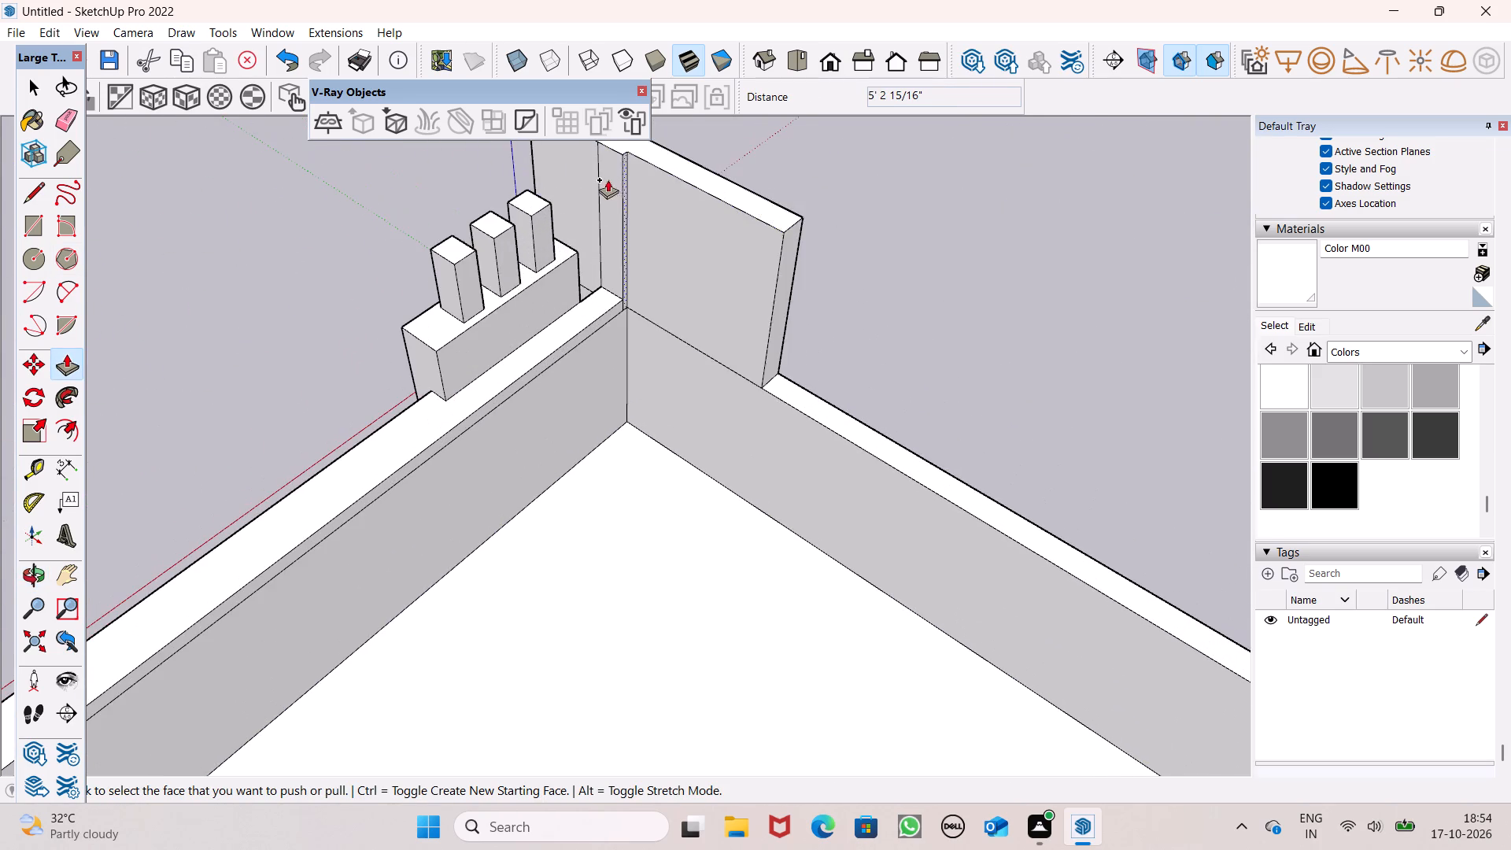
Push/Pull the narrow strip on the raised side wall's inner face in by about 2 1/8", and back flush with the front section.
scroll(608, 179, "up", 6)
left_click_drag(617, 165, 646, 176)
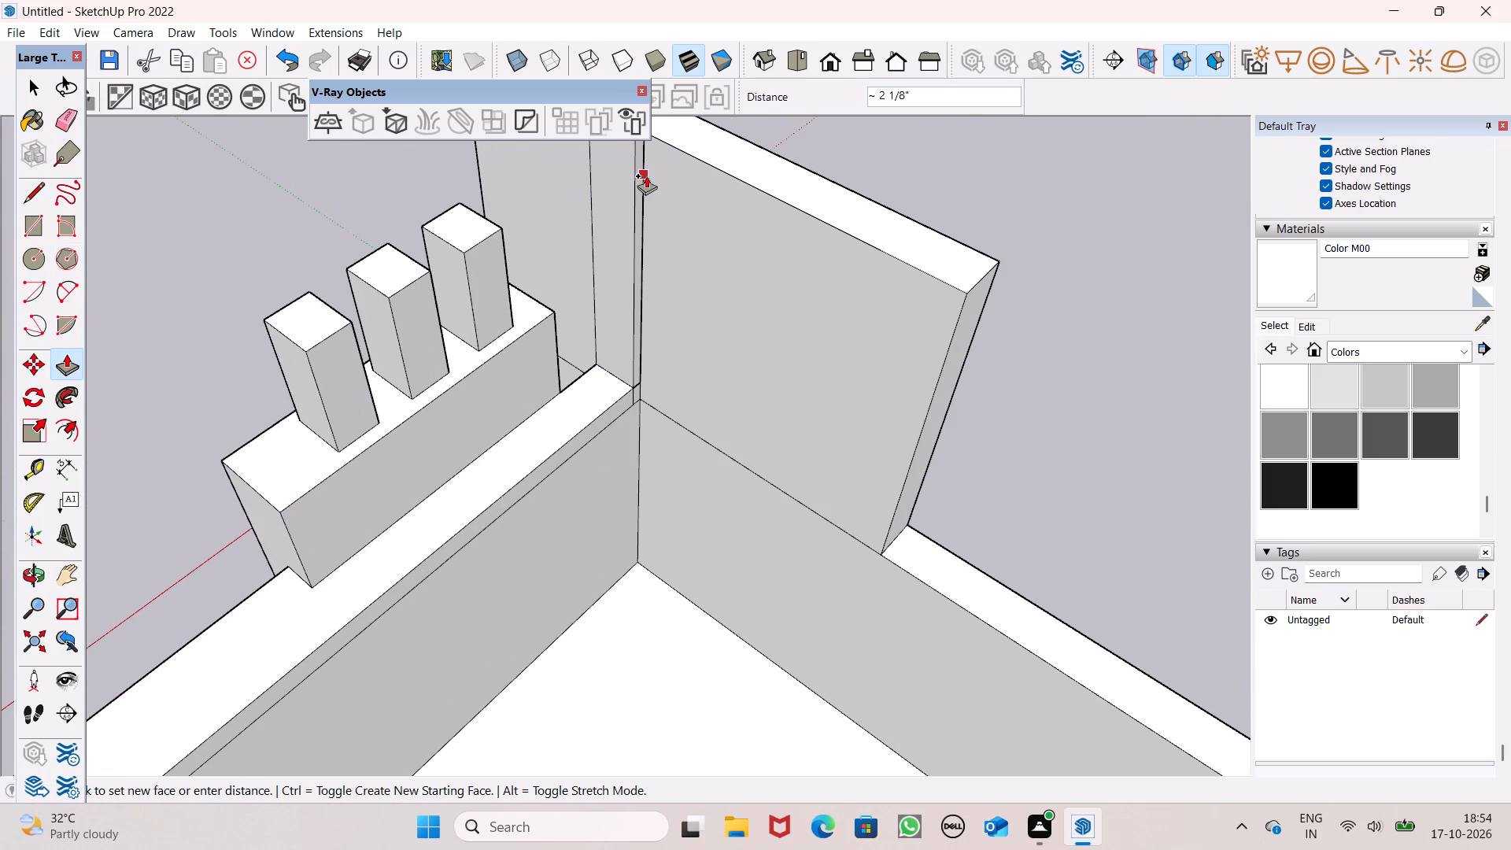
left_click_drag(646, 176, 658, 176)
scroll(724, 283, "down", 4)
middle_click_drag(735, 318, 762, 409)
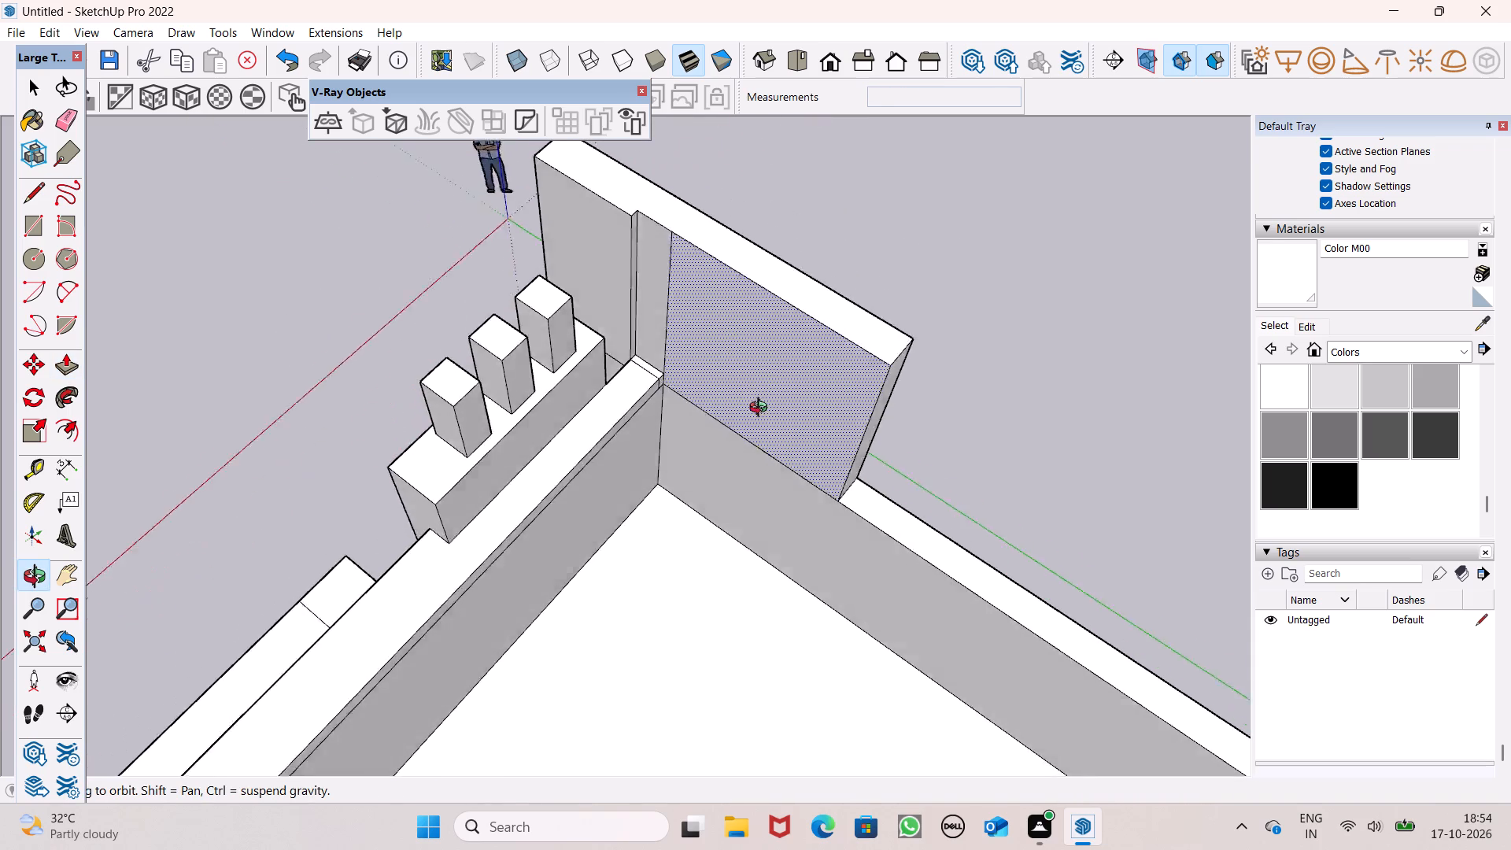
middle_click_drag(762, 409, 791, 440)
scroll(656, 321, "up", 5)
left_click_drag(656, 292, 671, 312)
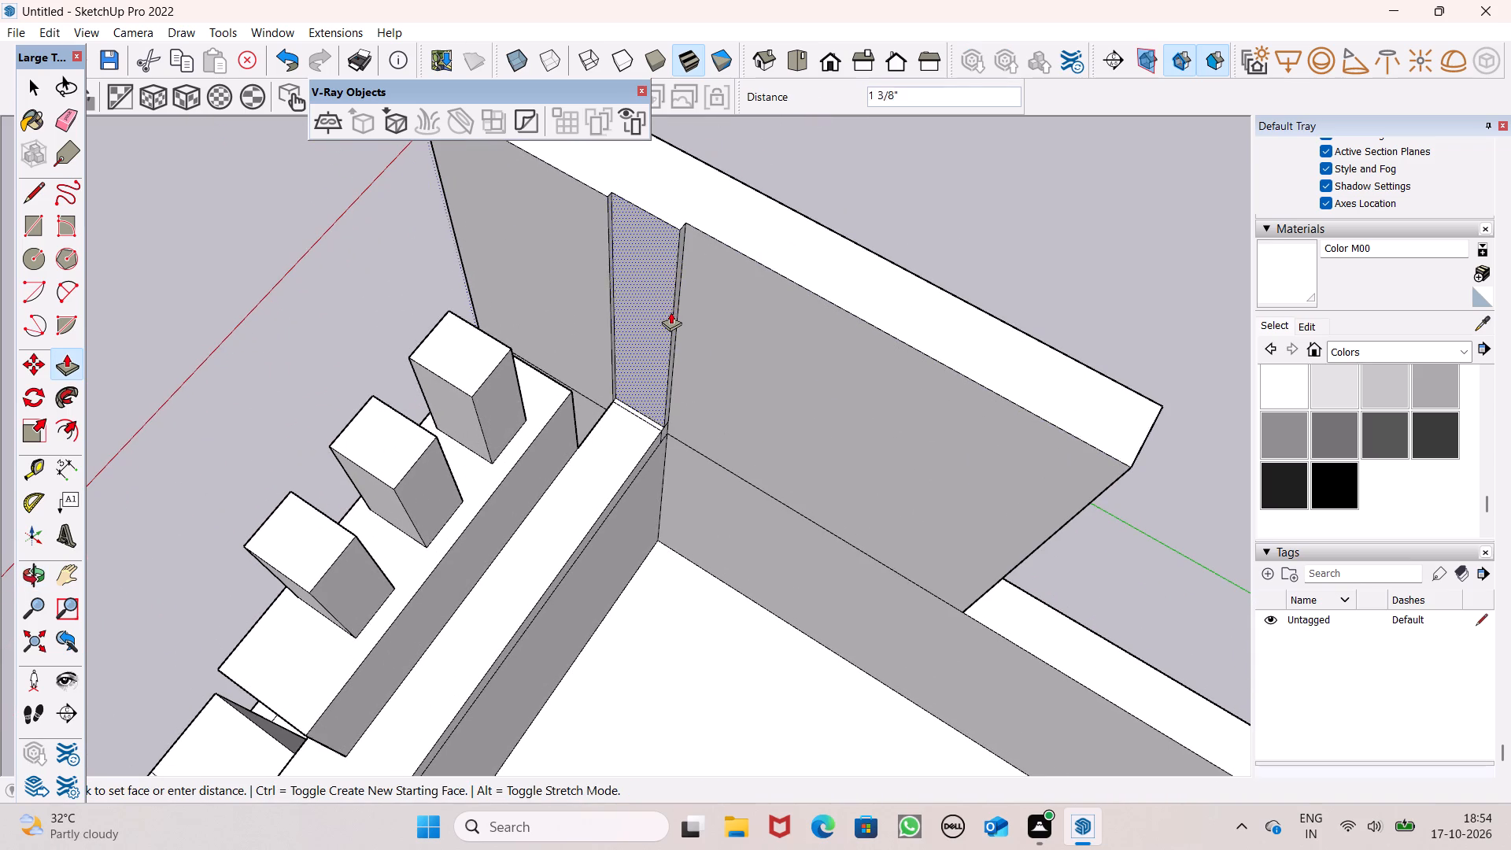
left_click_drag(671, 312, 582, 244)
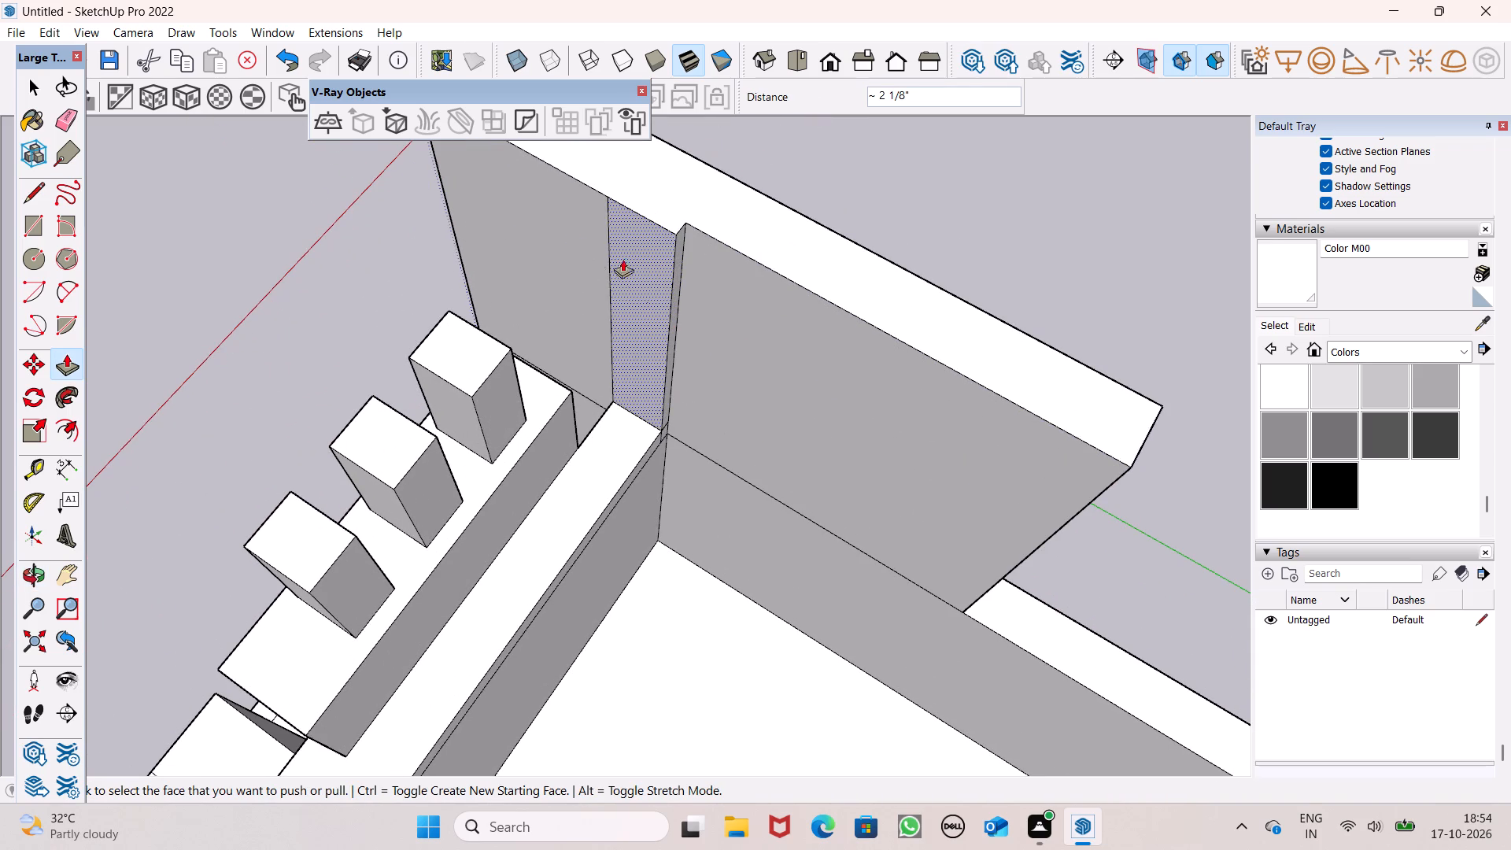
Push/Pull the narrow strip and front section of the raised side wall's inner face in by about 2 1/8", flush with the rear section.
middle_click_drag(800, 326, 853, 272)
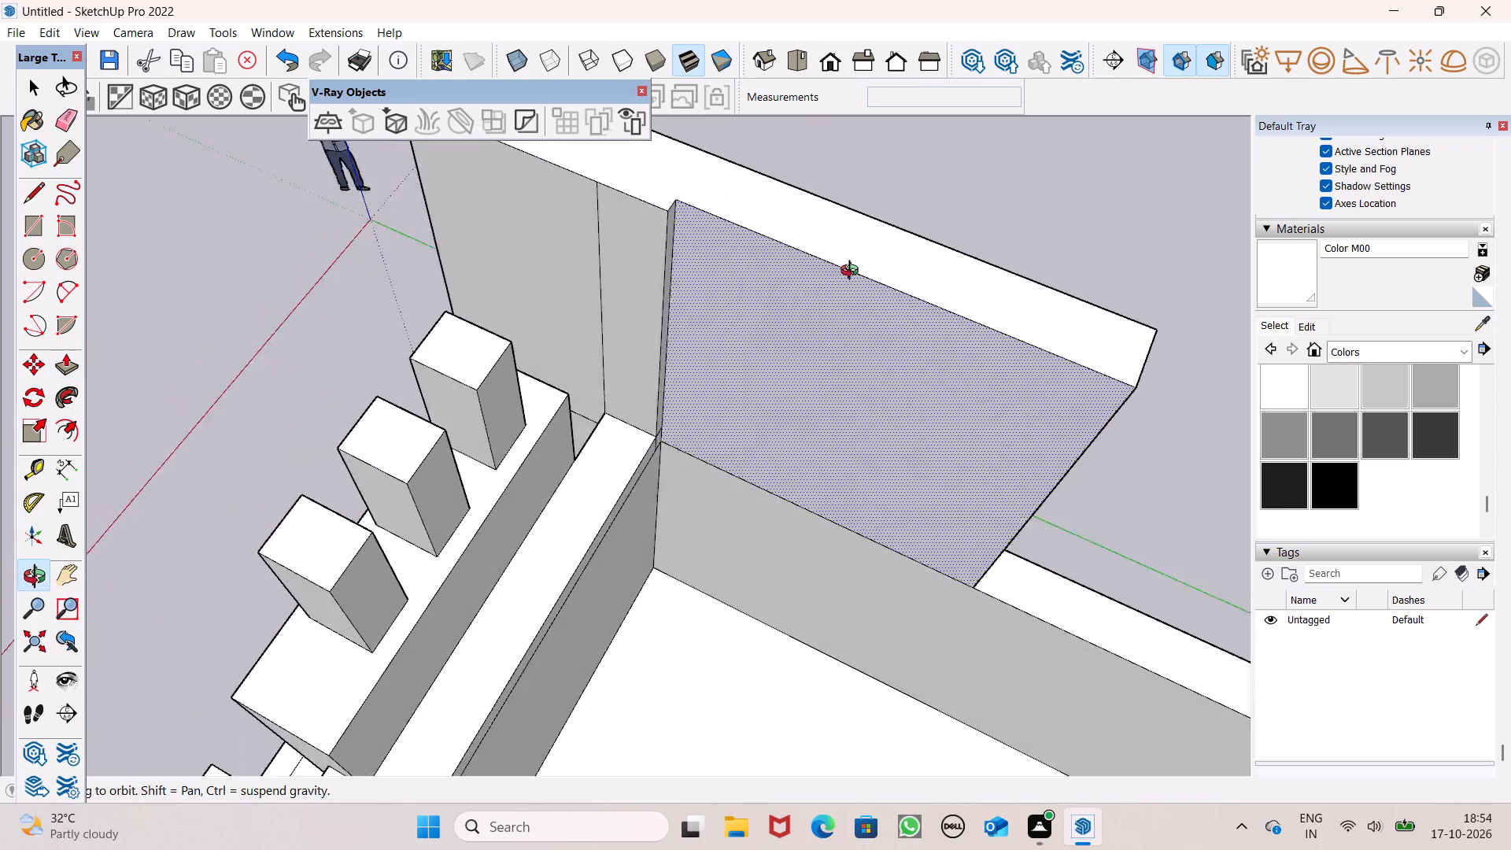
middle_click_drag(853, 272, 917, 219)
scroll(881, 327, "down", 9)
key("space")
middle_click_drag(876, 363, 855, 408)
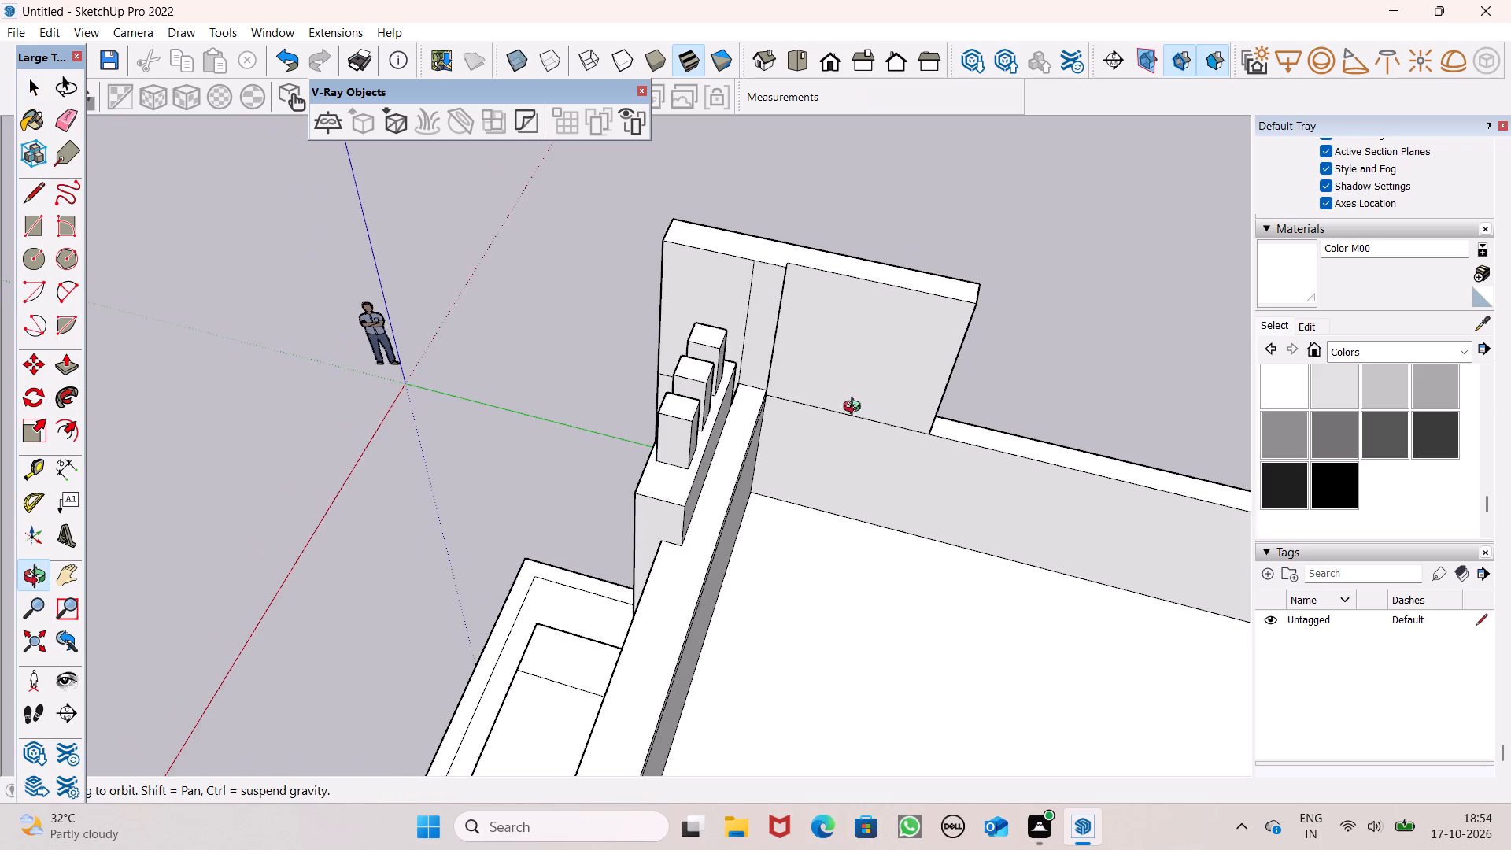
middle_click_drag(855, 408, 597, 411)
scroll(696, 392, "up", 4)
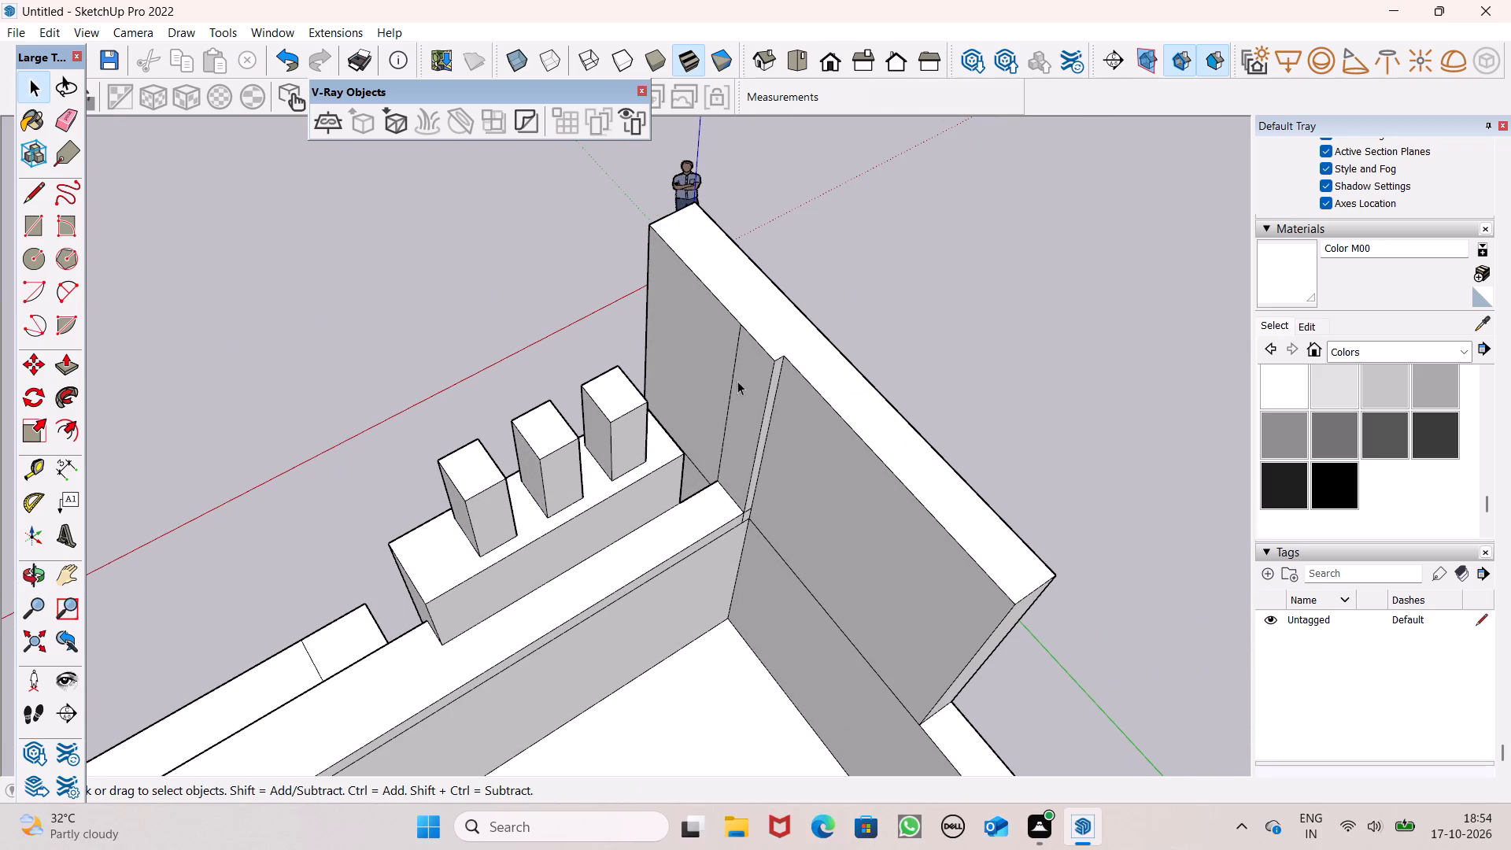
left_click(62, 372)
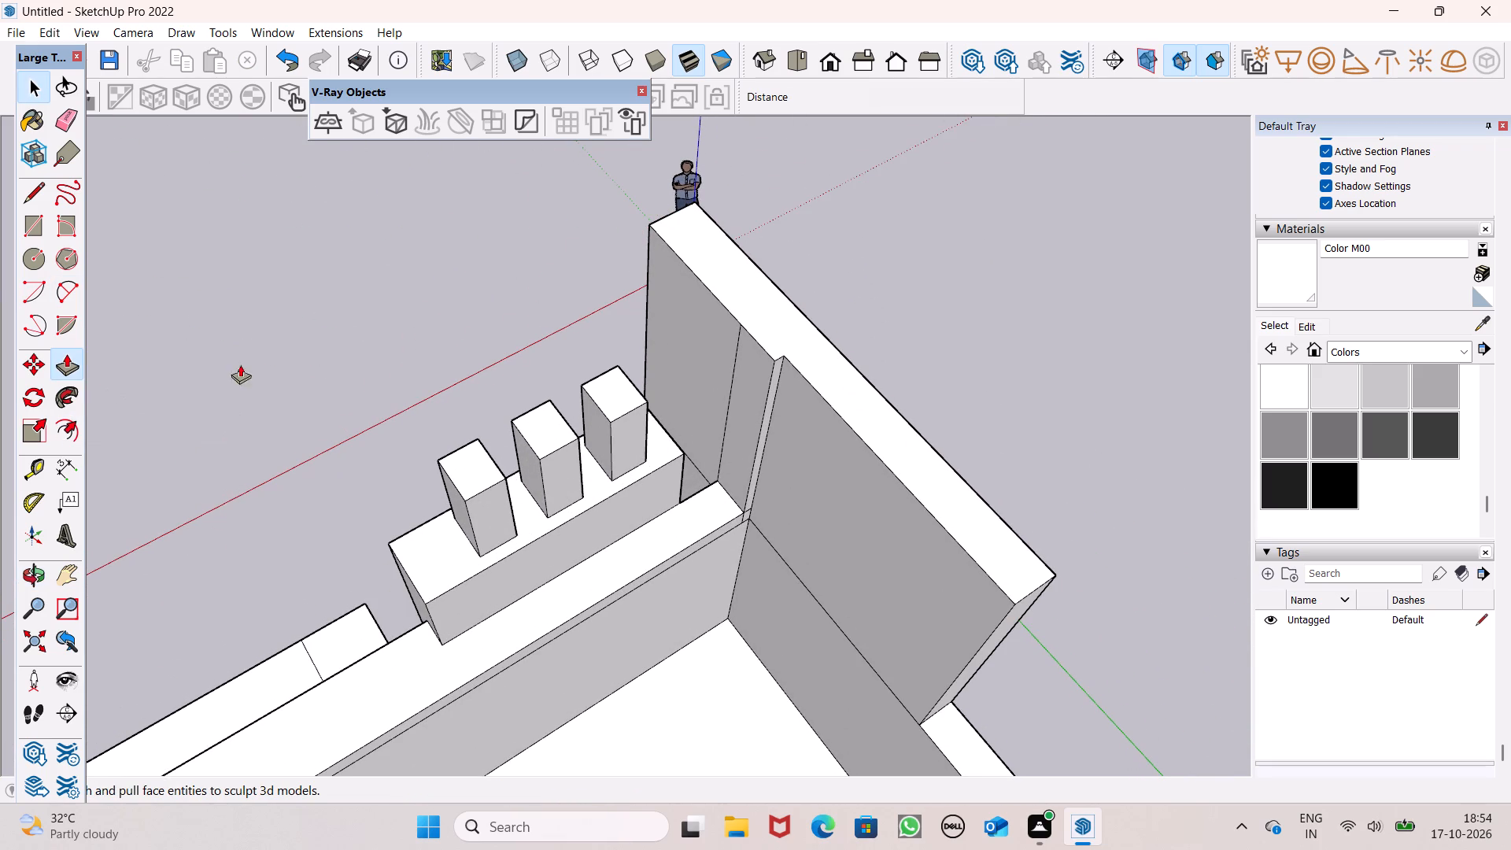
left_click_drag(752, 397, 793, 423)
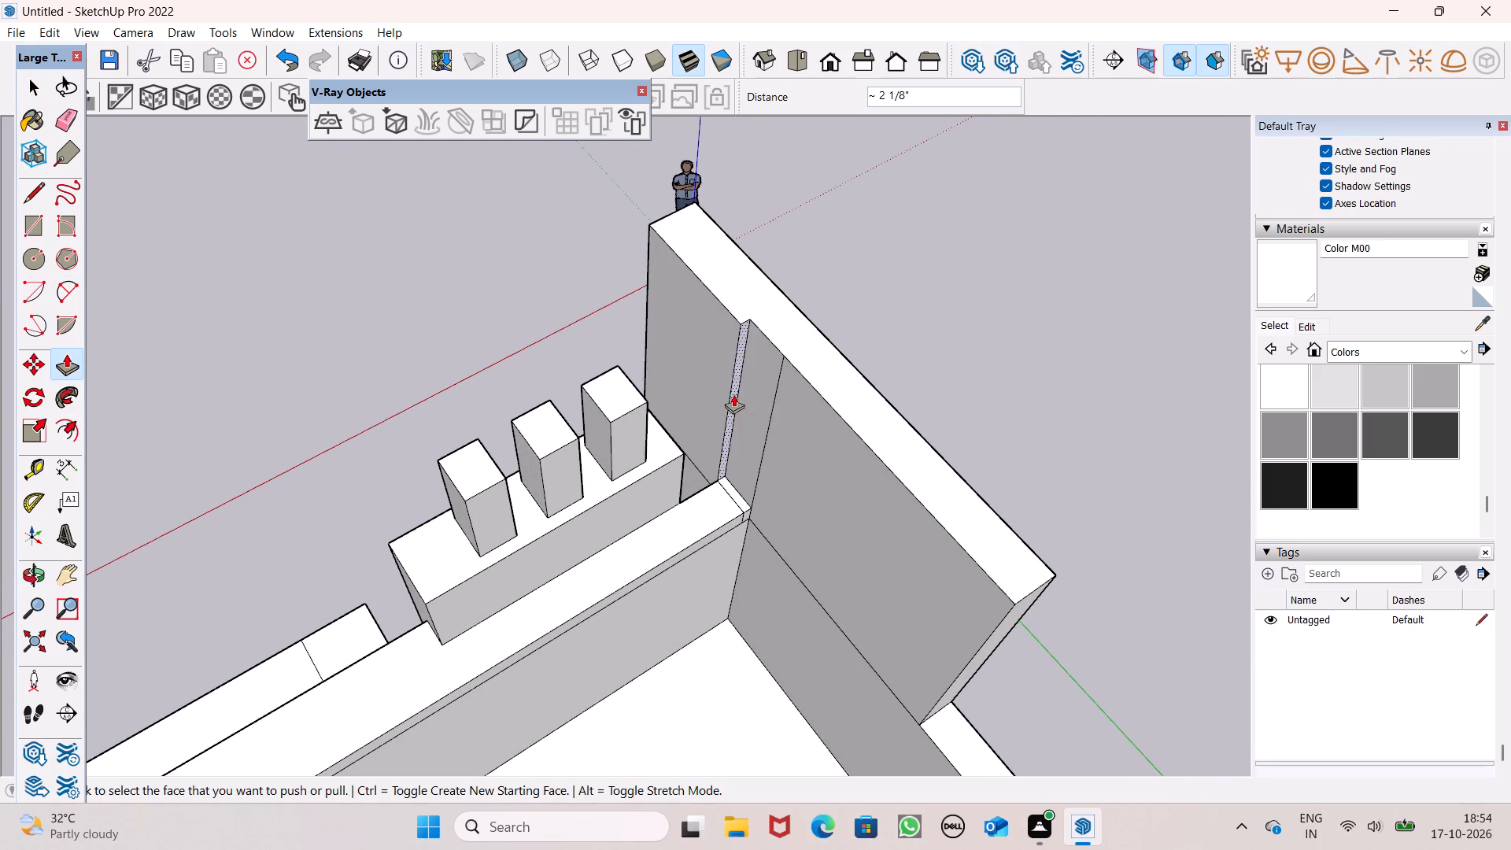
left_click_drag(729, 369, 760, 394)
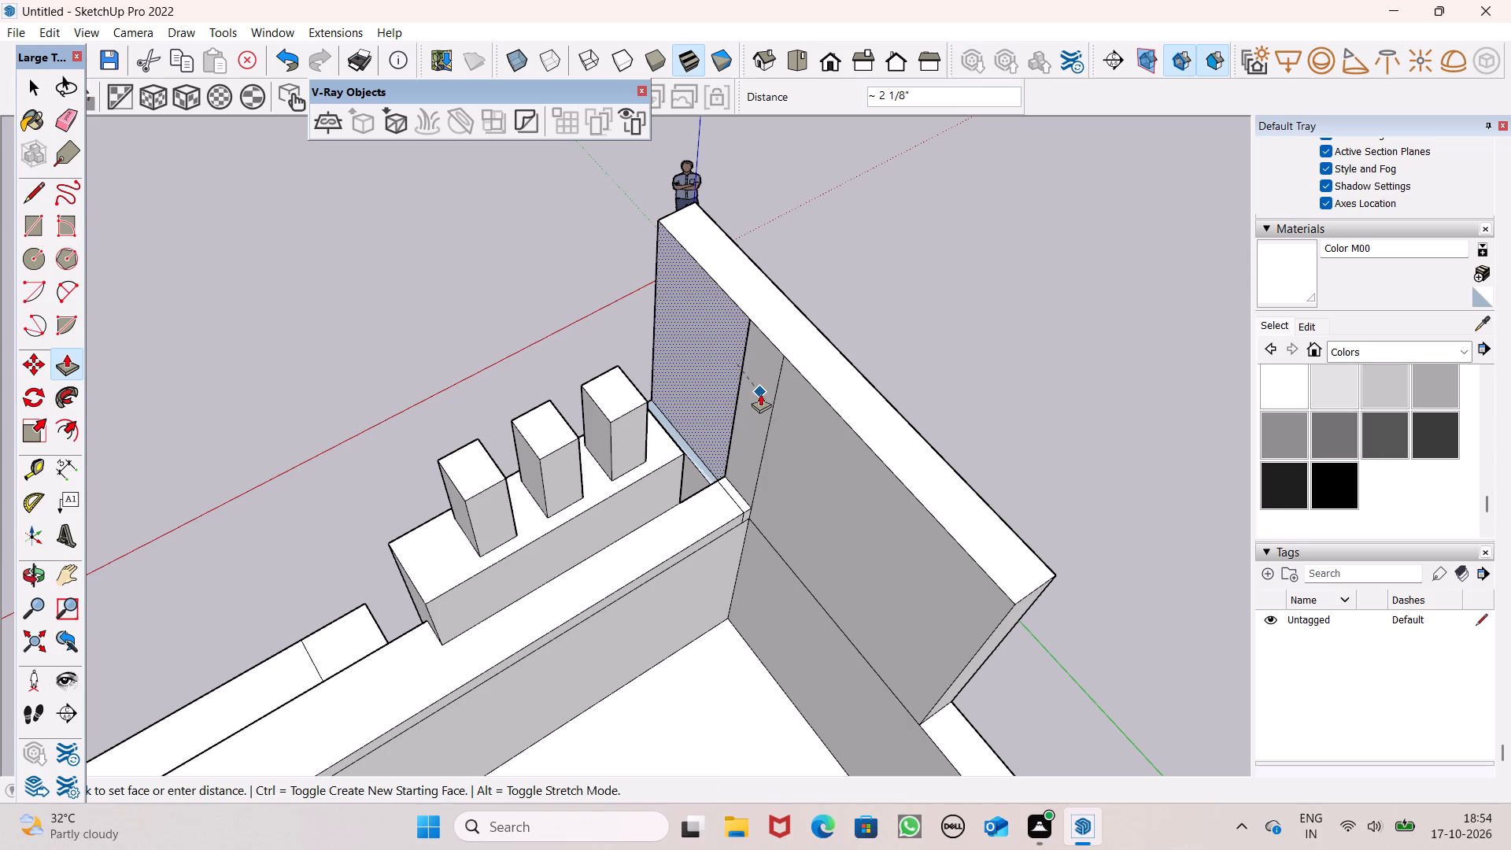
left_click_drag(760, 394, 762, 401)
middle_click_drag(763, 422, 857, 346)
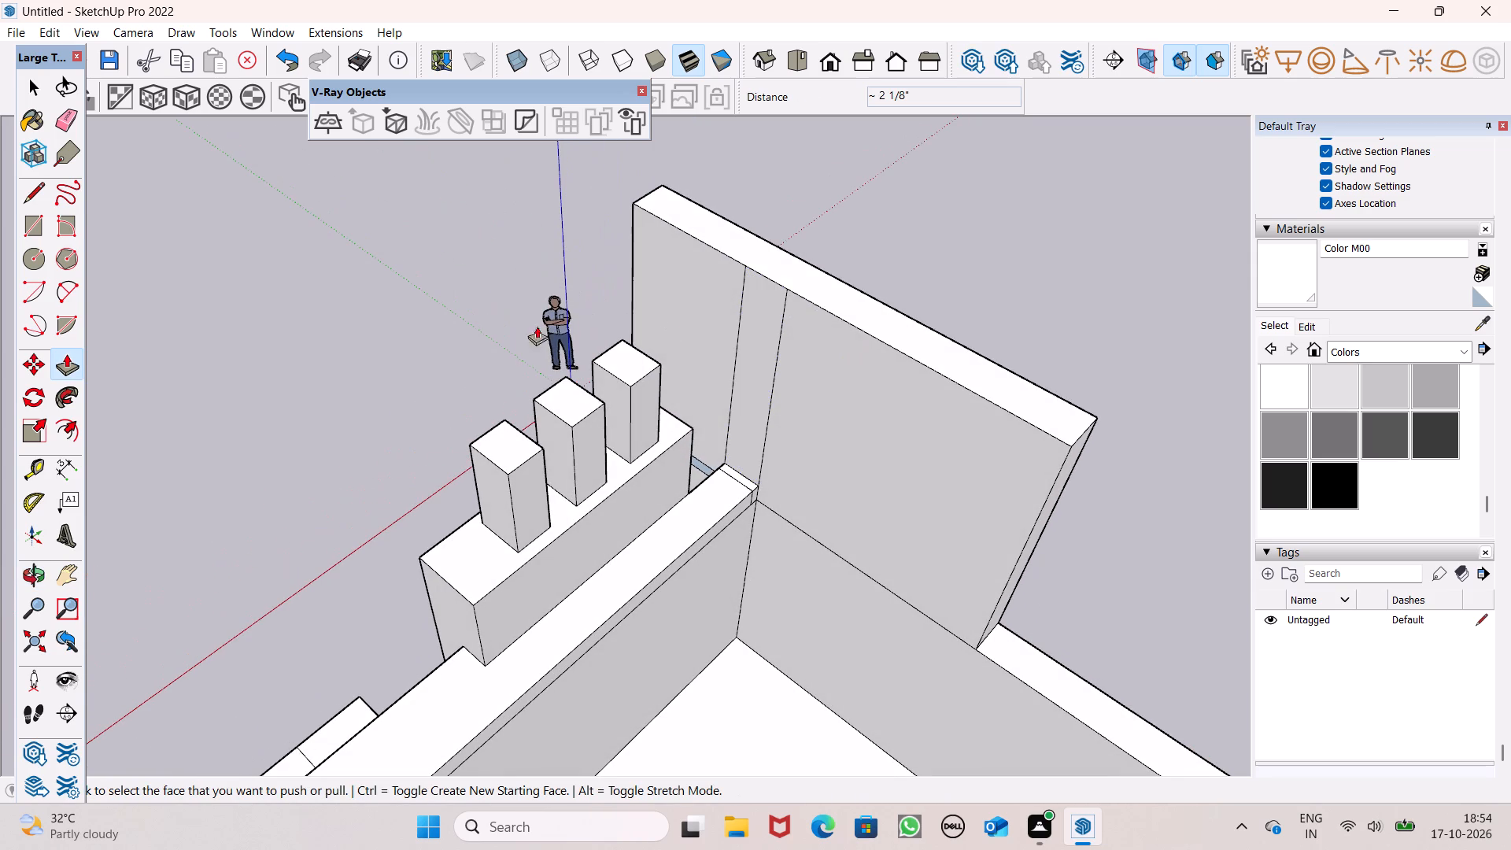
Erase the leftover short edges at the end of the front parapet where it meets the raised side wall.
left_click(68, 113)
scroll(638, 318, "up", 4)
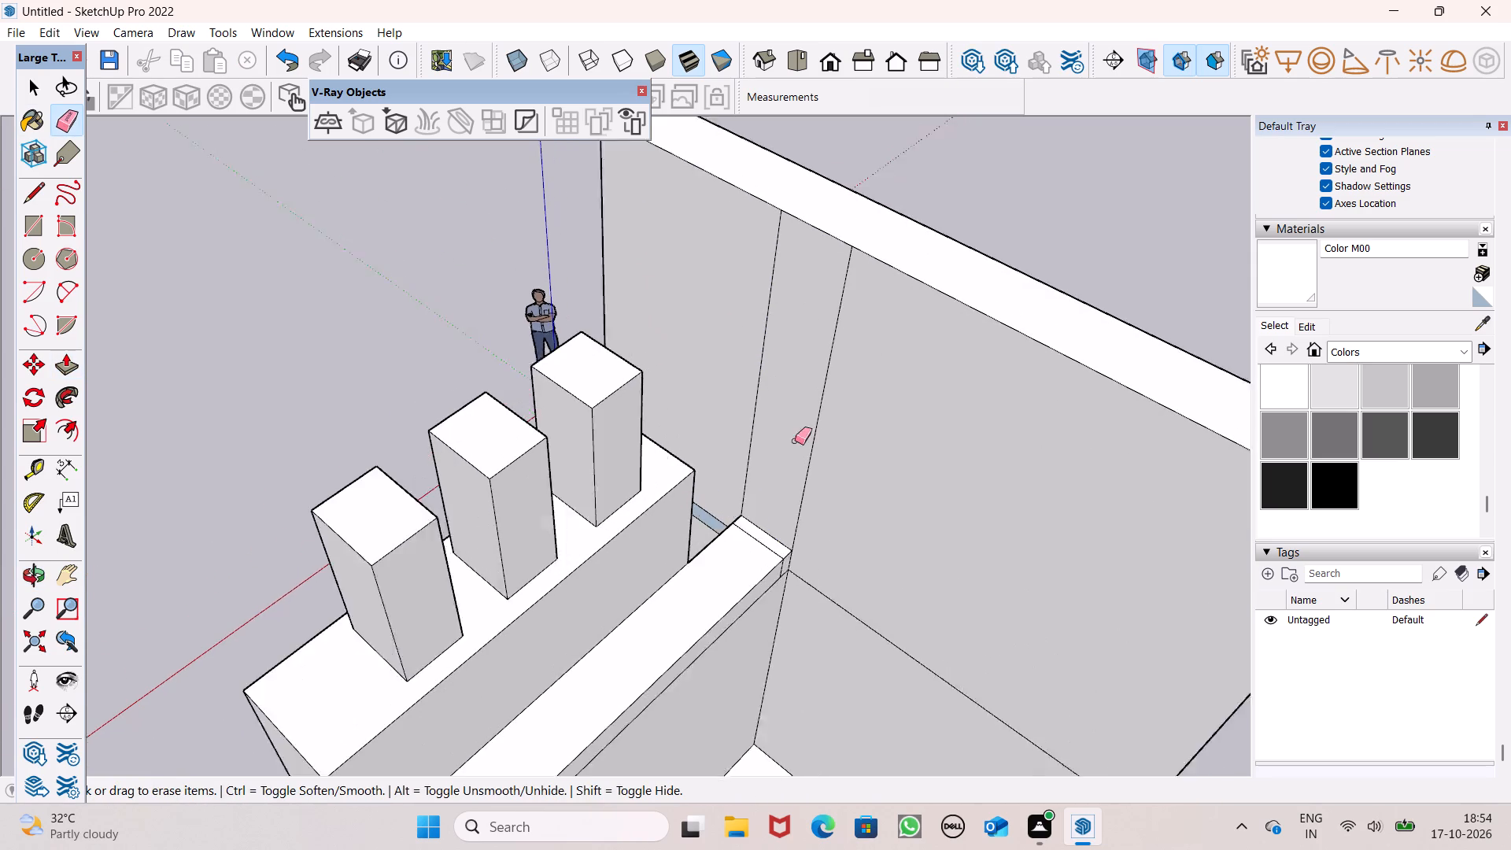
scroll(795, 441, "up", 1)
middle_click_drag(784, 520, 663, 575)
scroll(712, 545, "up", 3)
left_click_drag(753, 573, 749, 586)
middle_click_drag(775, 637, 740, 556)
left_click_drag(773, 648, 750, 656)
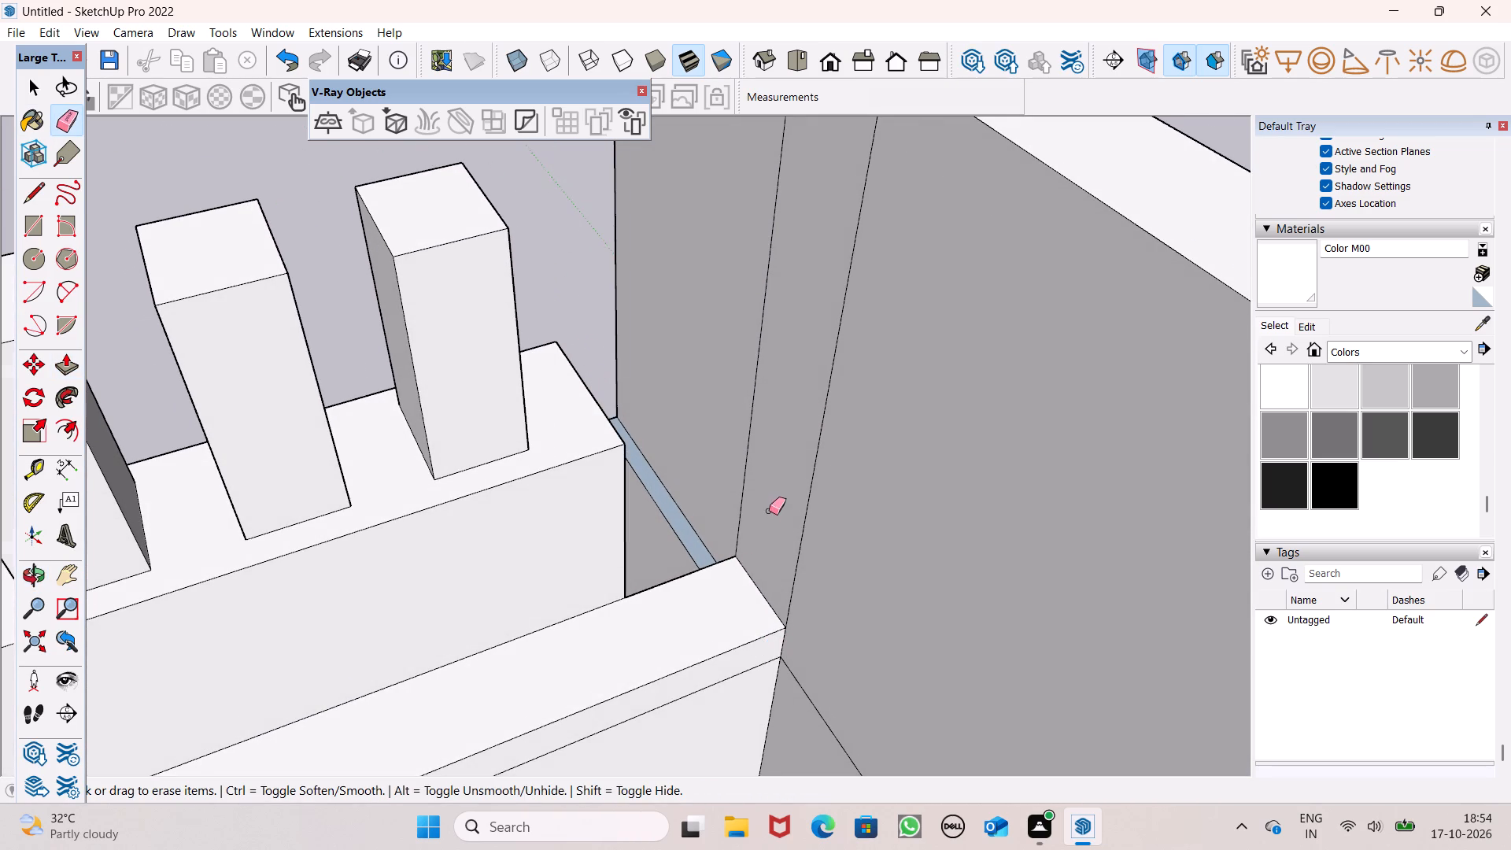
Erase the short vertical edge on the front parapet's outer face, between the pier and the raised side wall.
scroll(767, 512, "down", 6)
middle_click_drag(585, 565, 1428, 534)
scroll(1424, 541, "up", 1)
middle_click_drag(881, 609, 1076, 405)
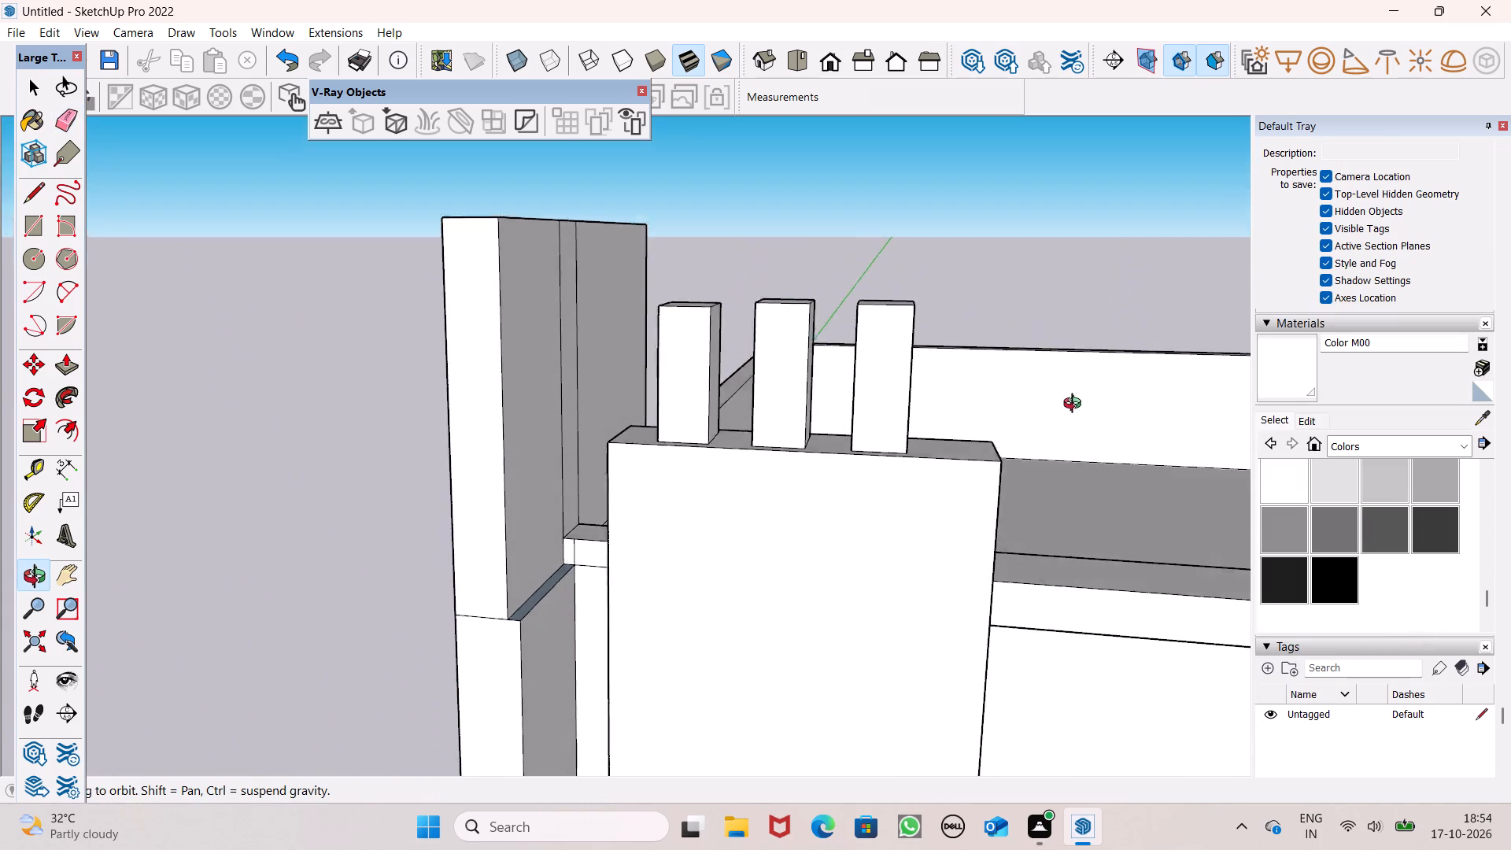
middle_click_drag(1076, 405, 1092, 351)
scroll(608, 567, "up", 4)
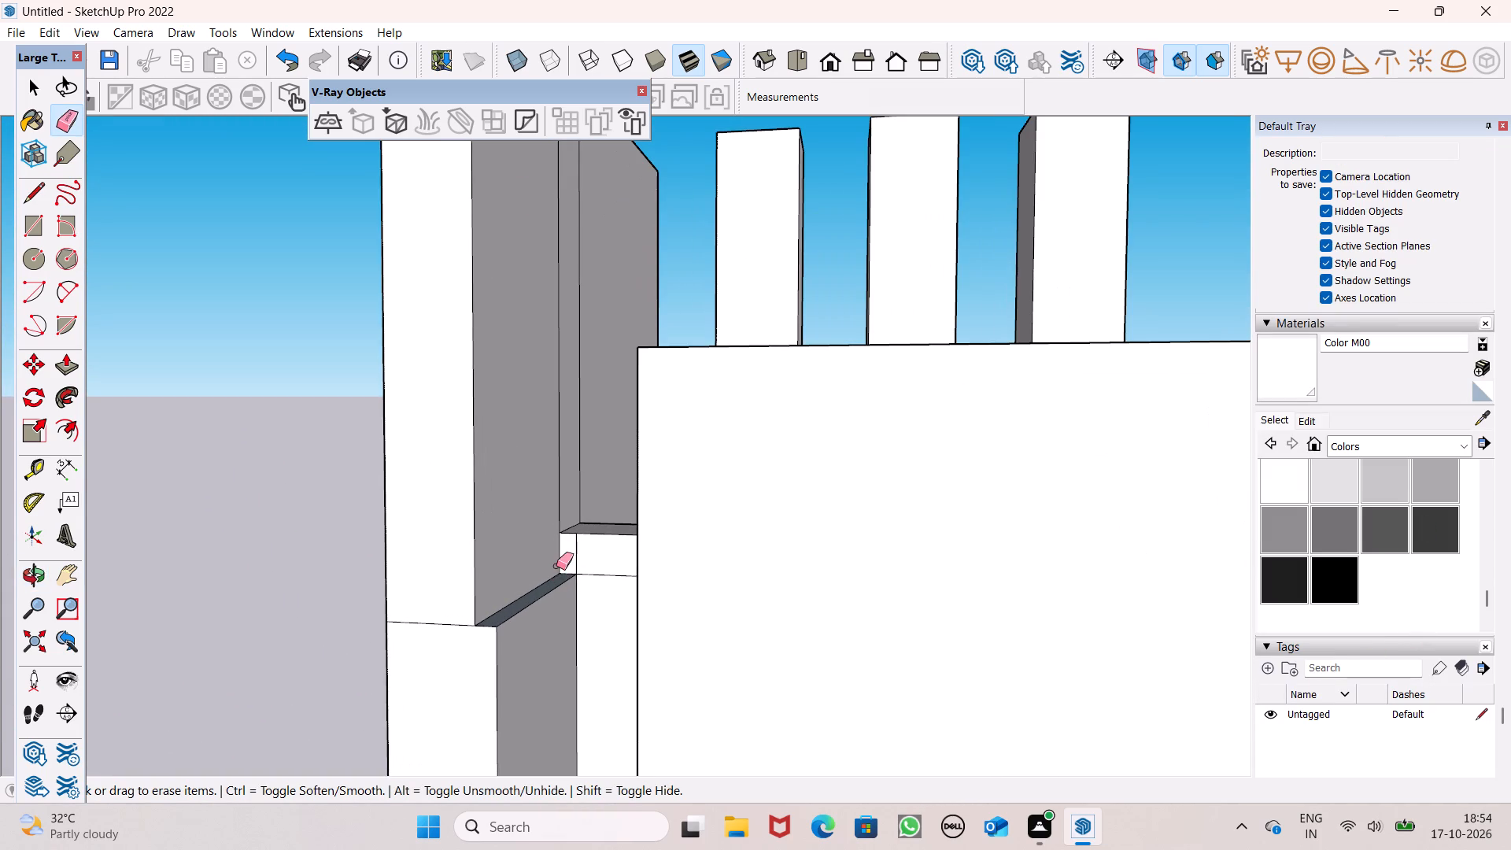
left_click(581, 555)
Push/Pull the front section of the raised side wall's inner face out by about 2 1/8", flush with the wall below.
scroll(615, 445, "down", 7)
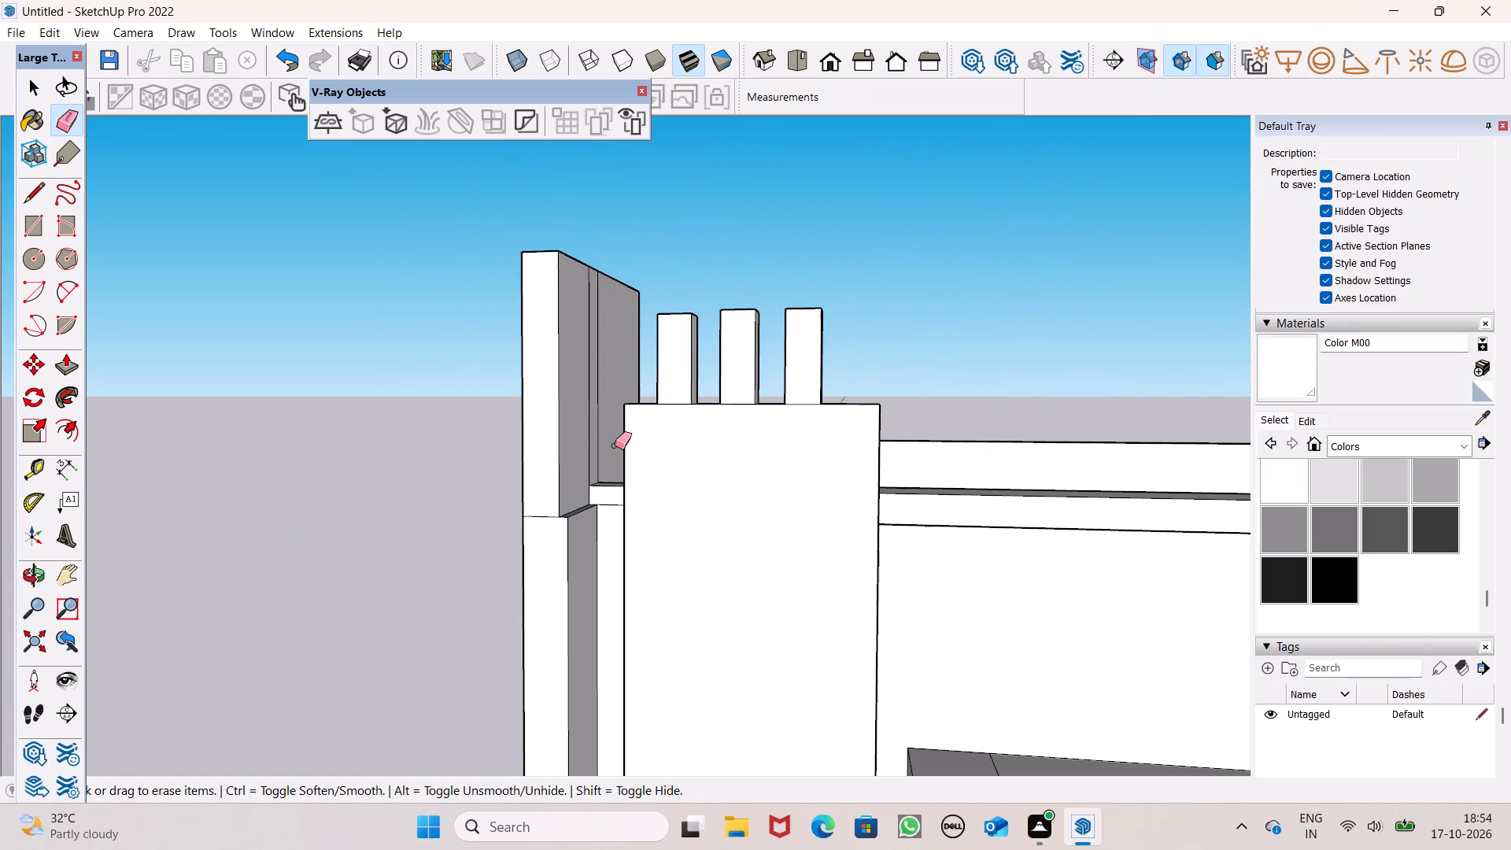
scroll(618, 445, "down", 3)
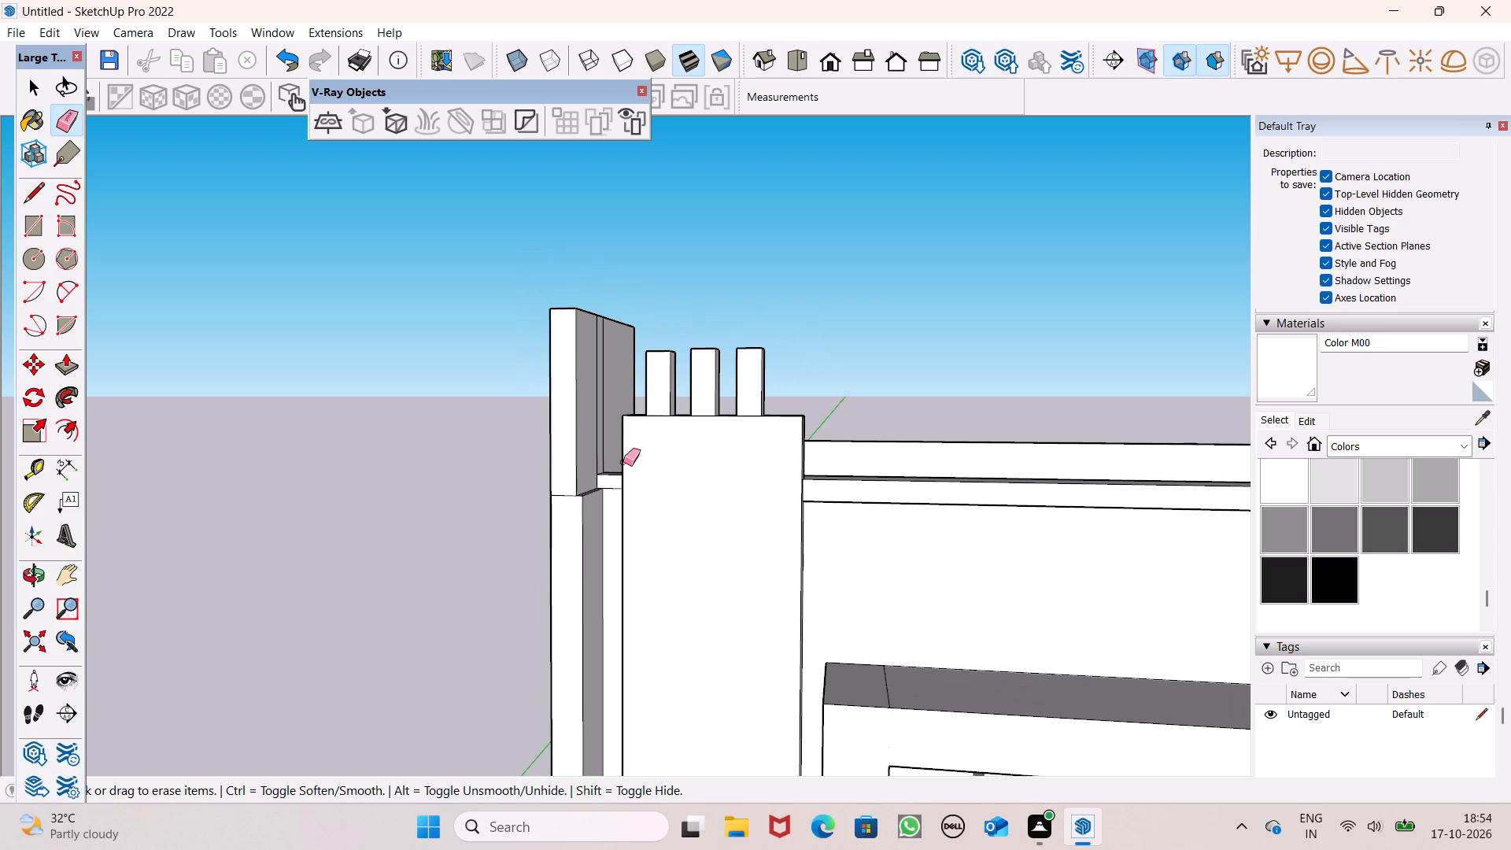
left_click(70, 359)
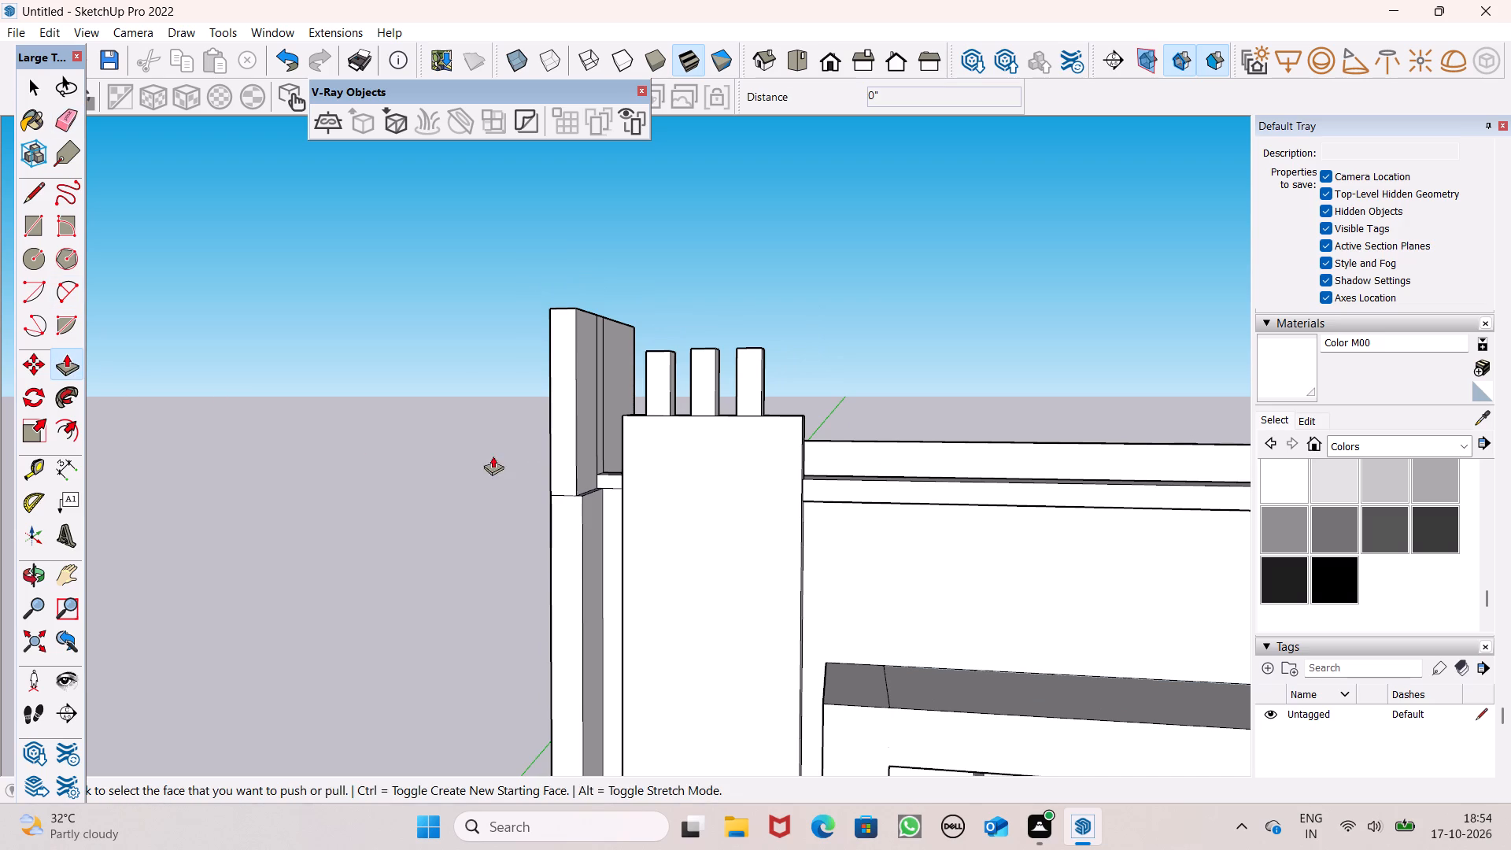
middle_click_drag(587, 482, 552, 613)
scroll(588, 477, "up", 6)
left_click_drag(576, 501, 582, 531)
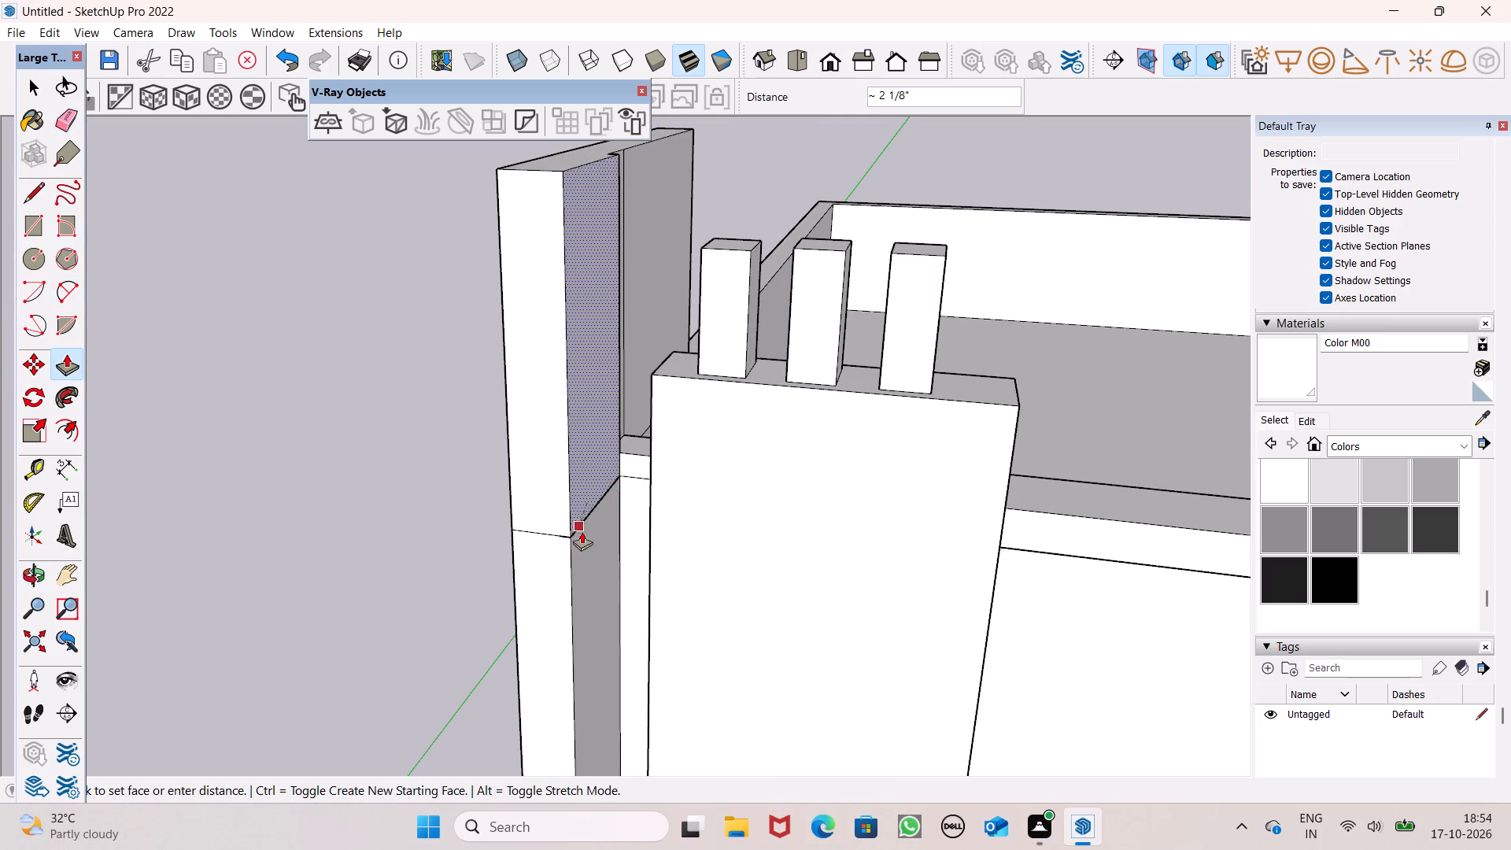
left_click_drag(582, 531, 581, 542)
Push/Pull the narrow strip and rear section of the raised side wall's inner face out by about 2 1/8", flush with the front section.
scroll(630, 473, "down", 3)
middle_click_drag(639, 516, 254, 637)
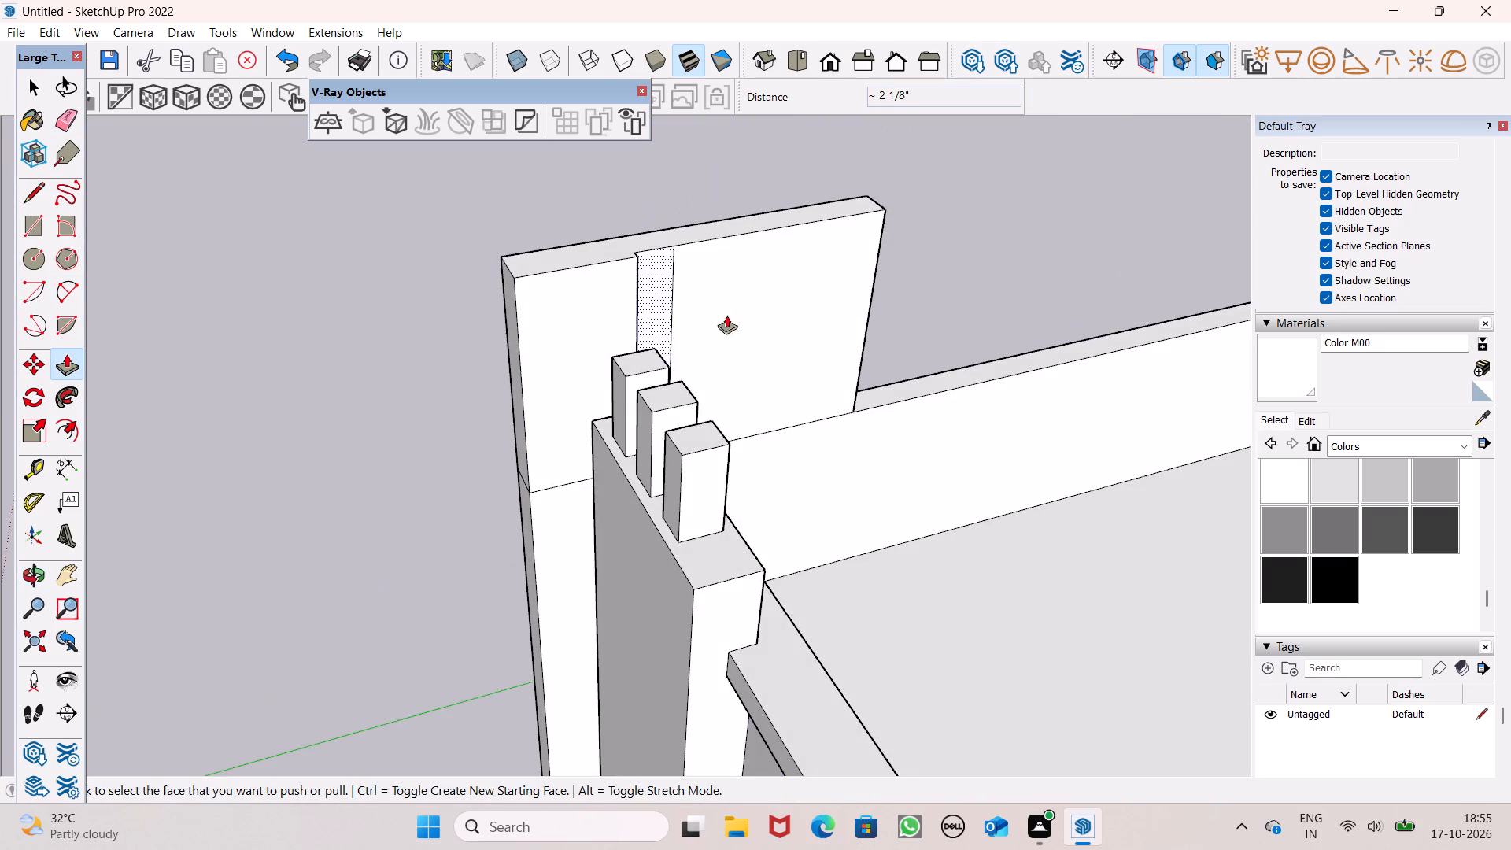
middle_click_drag(730, 345, 480, 425)
left_click_drag(703, 316, 701, 324)
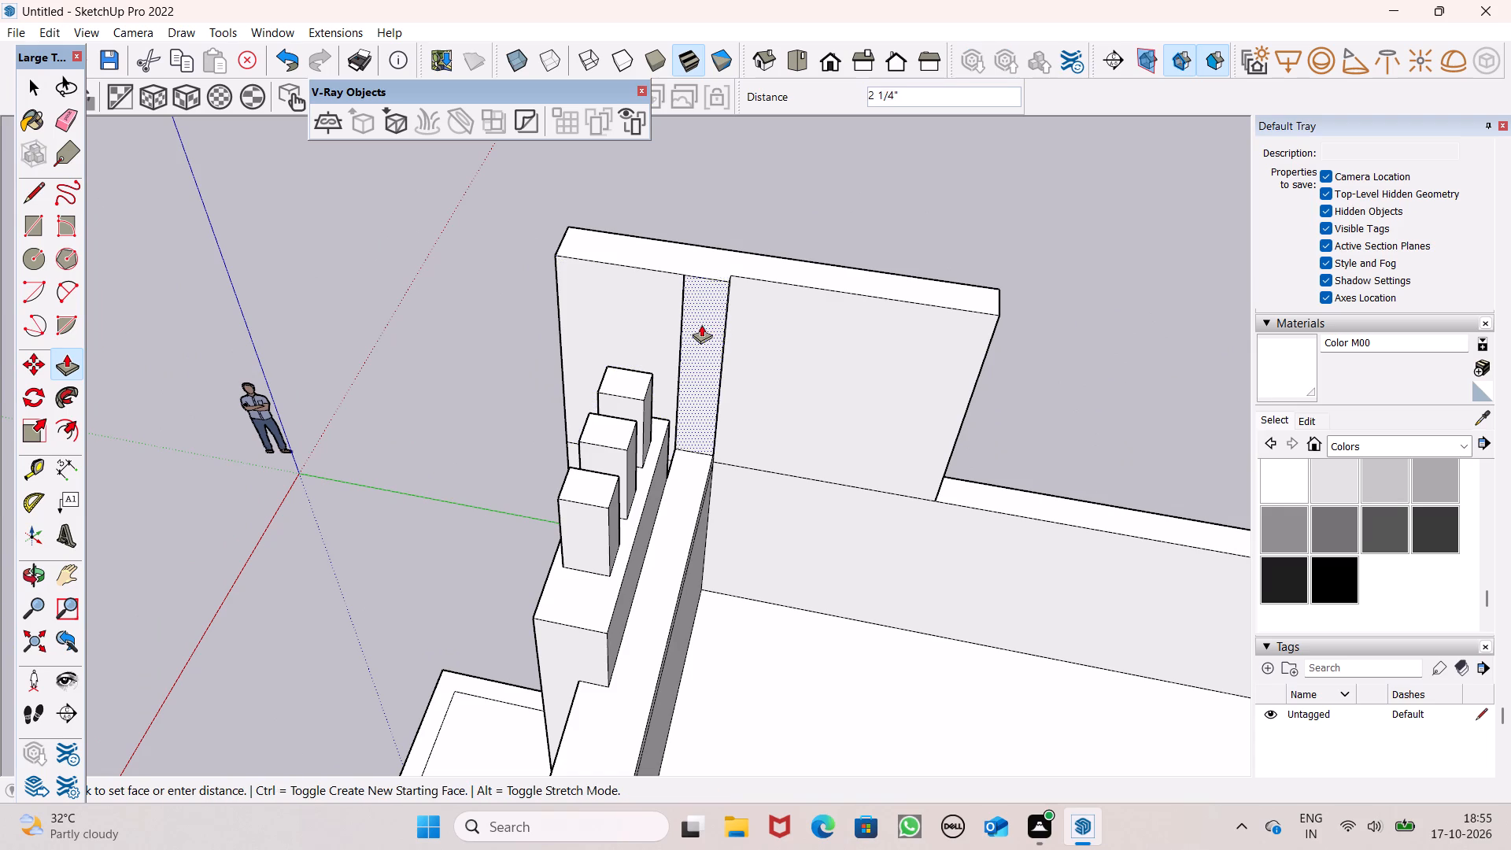
left_click_drag(701, 324, 668, 309)
left_click_drag(770, 320, 726, 326)
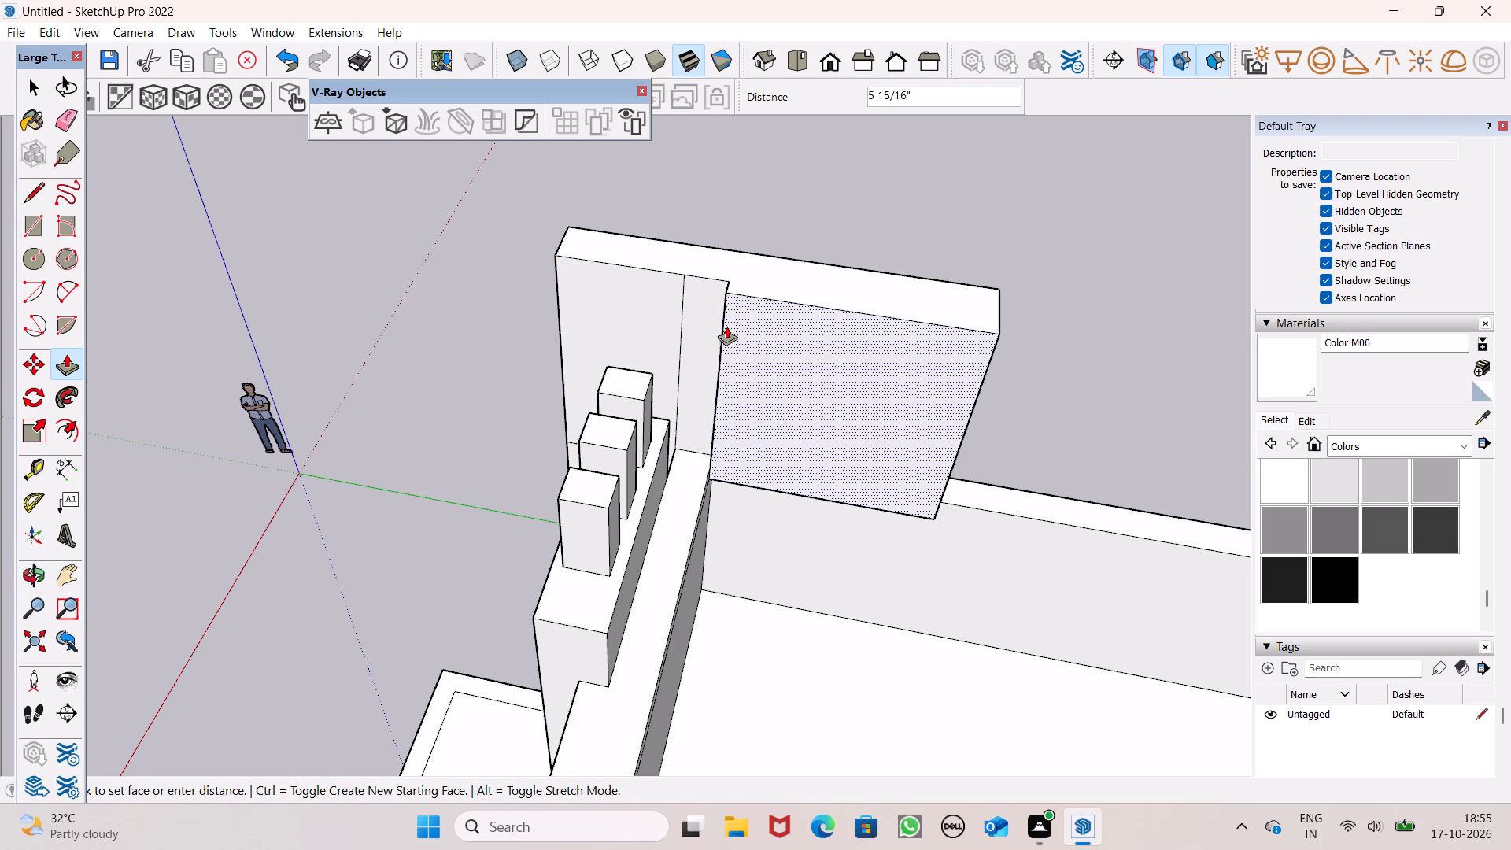
left_click_drag(726, 326, 705, 309)
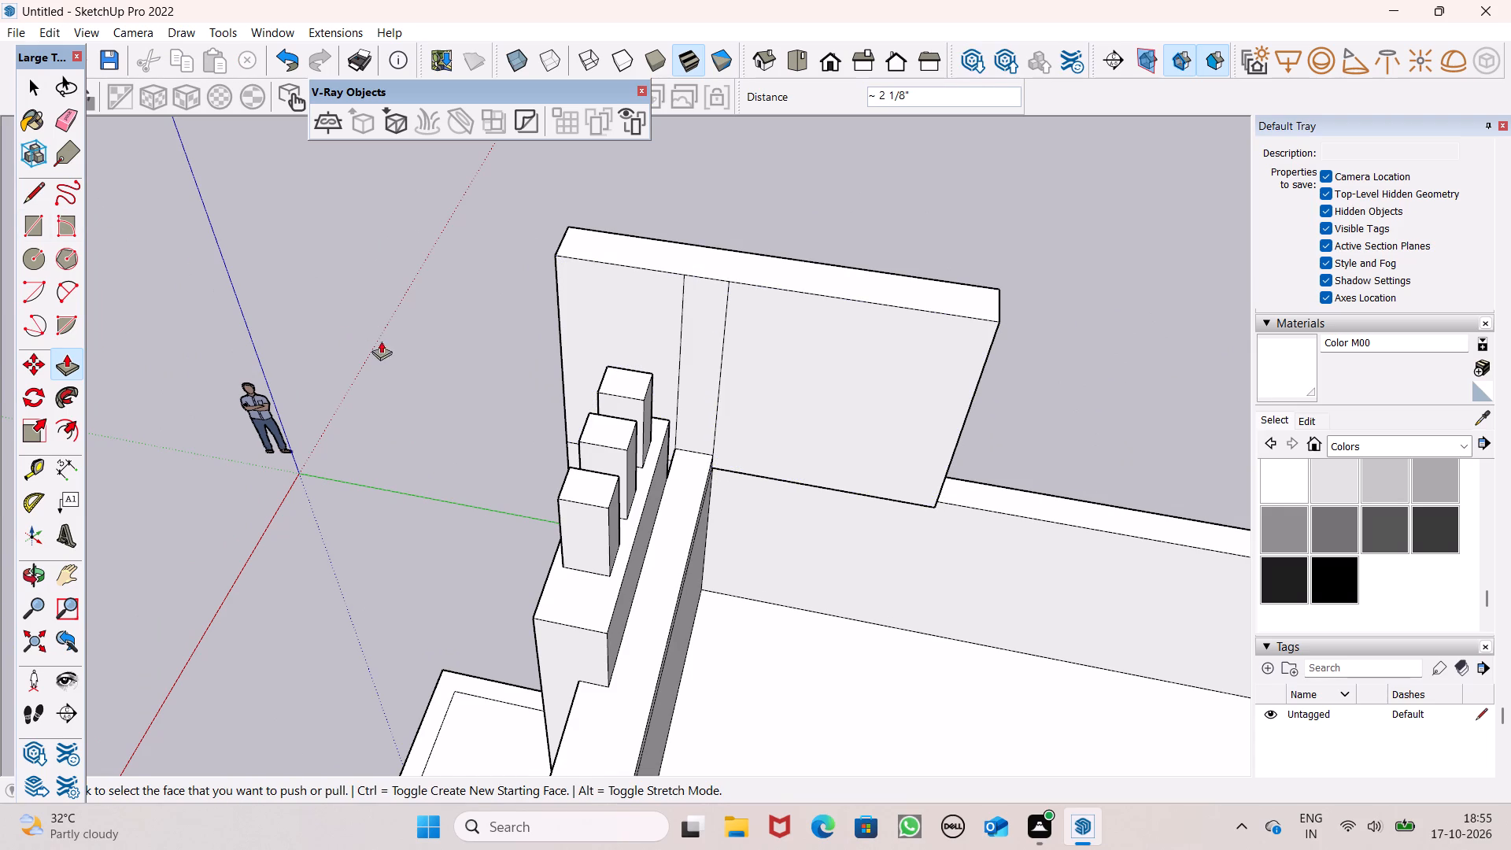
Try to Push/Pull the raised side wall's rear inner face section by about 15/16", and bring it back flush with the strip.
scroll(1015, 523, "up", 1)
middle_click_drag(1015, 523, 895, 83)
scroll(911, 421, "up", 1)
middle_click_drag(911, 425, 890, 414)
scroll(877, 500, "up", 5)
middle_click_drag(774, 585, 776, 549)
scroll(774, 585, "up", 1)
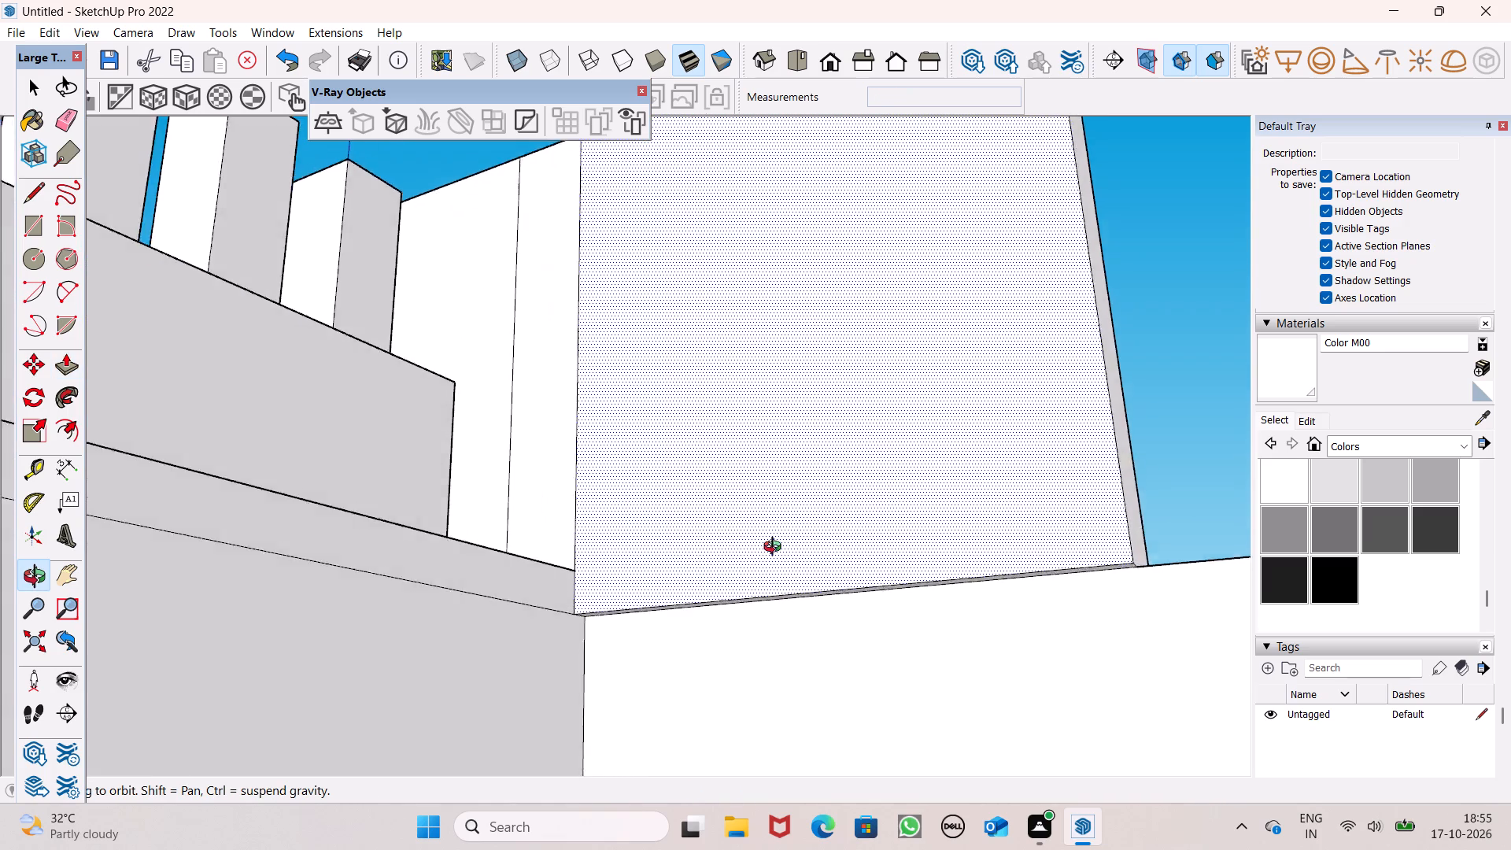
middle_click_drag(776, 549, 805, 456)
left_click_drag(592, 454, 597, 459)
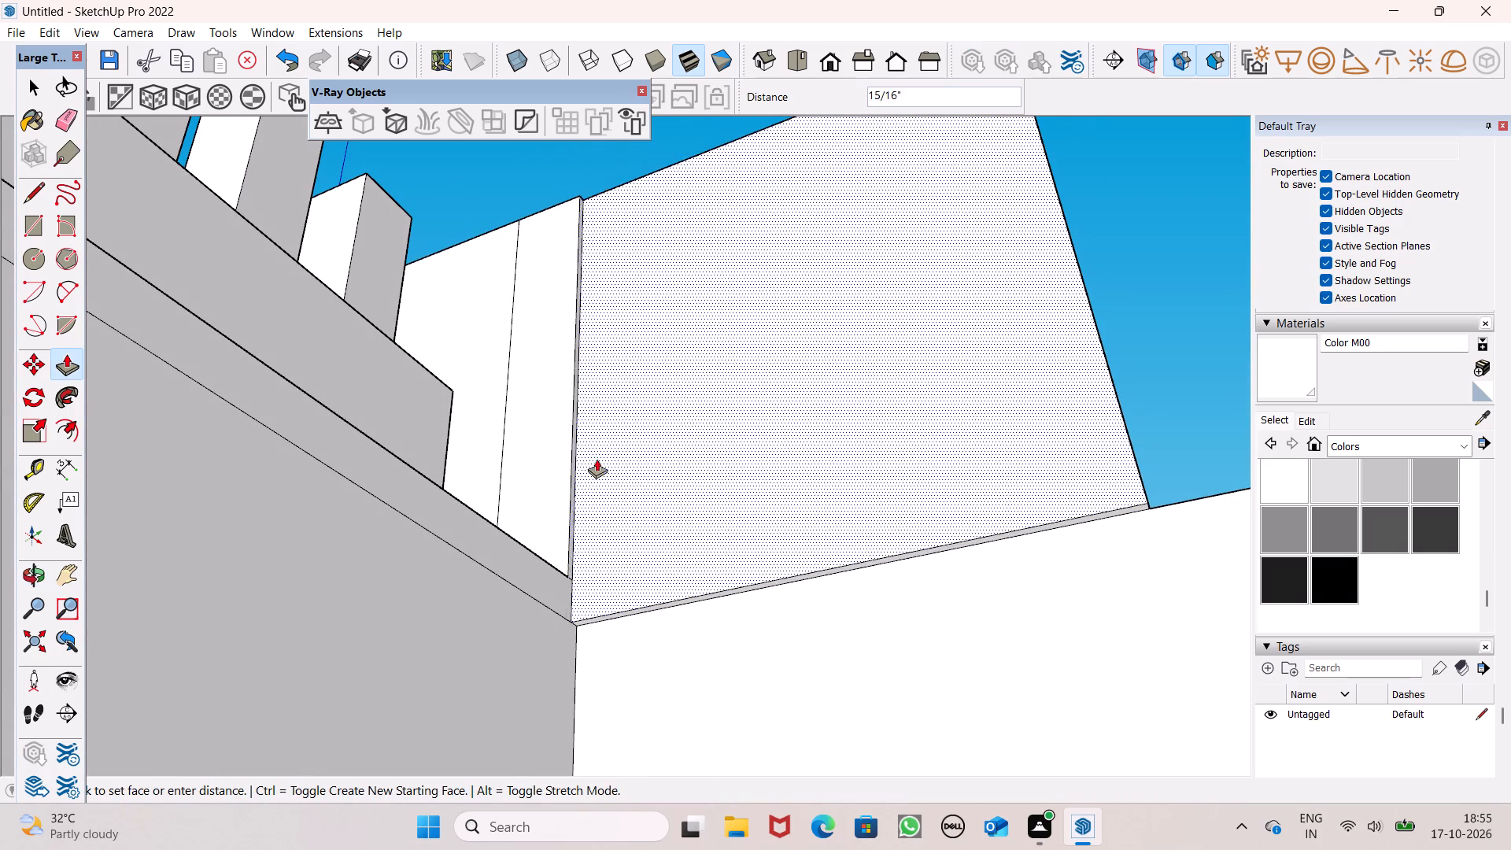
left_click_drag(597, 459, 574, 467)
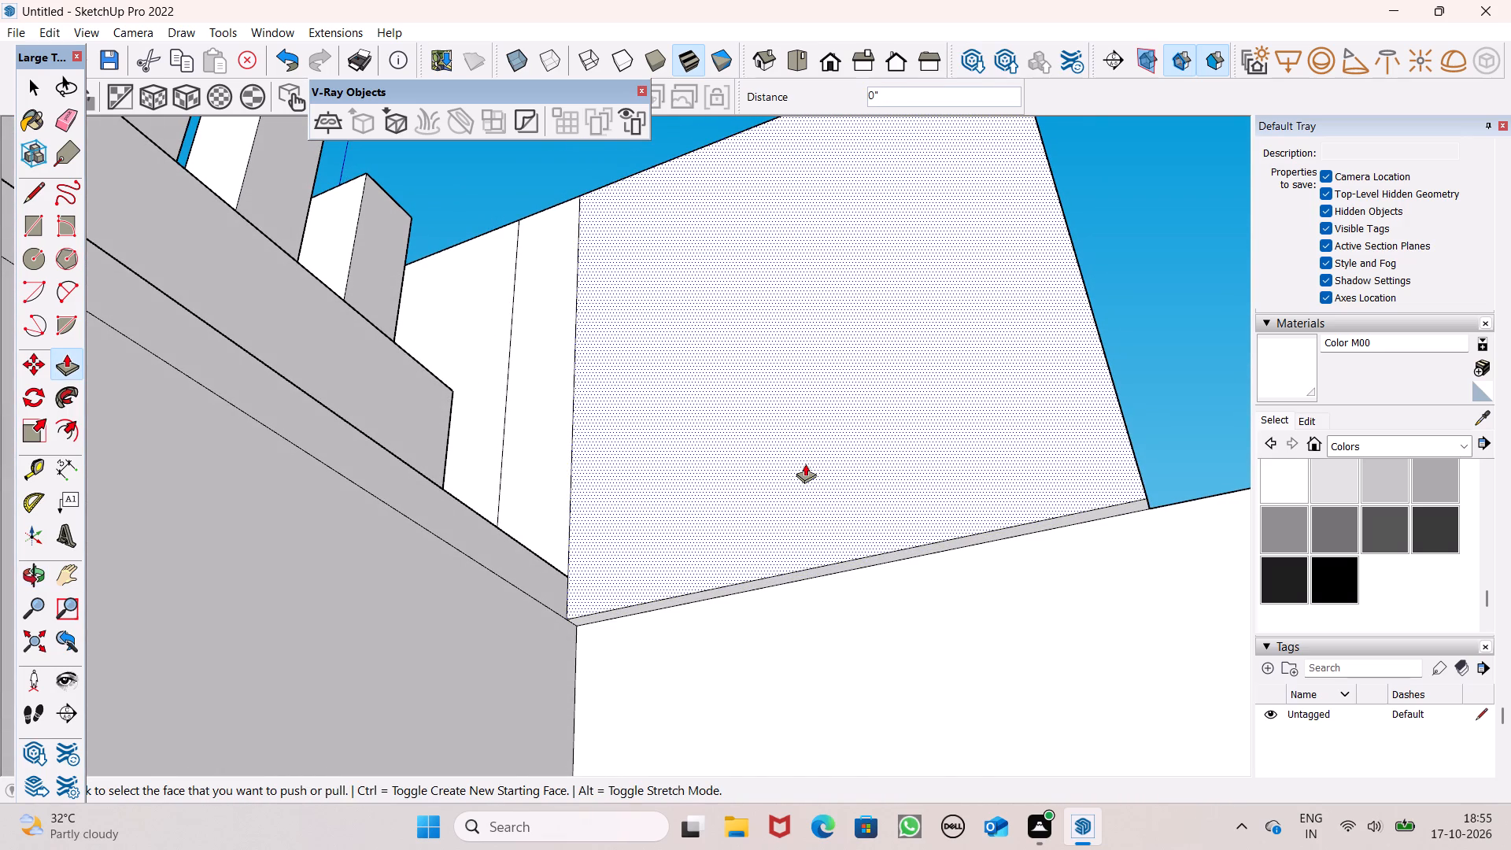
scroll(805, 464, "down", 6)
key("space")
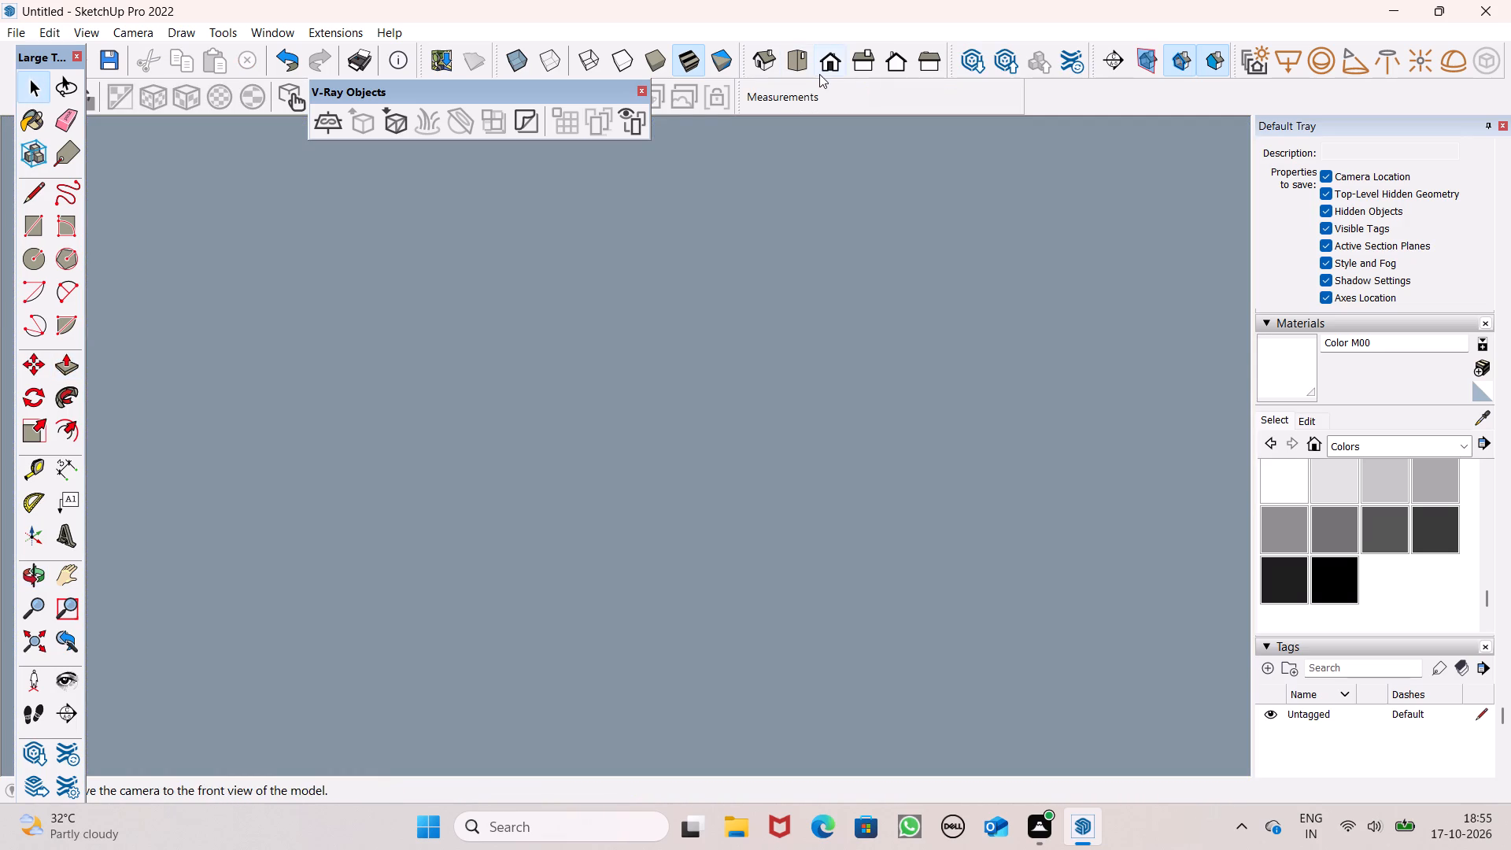
Draw a horizontal line about 8' 2 5/16" long across the raised side wall's inner face, a short way below its top edge.
left_click(805, 61)
left_click(833, 62)
scroll(863, 425, "down", 6)
scroll(781, 410, "down", 12)
middle_click_drag(740, 435, 286, 751)
scroll(641, 508, "up", 8)
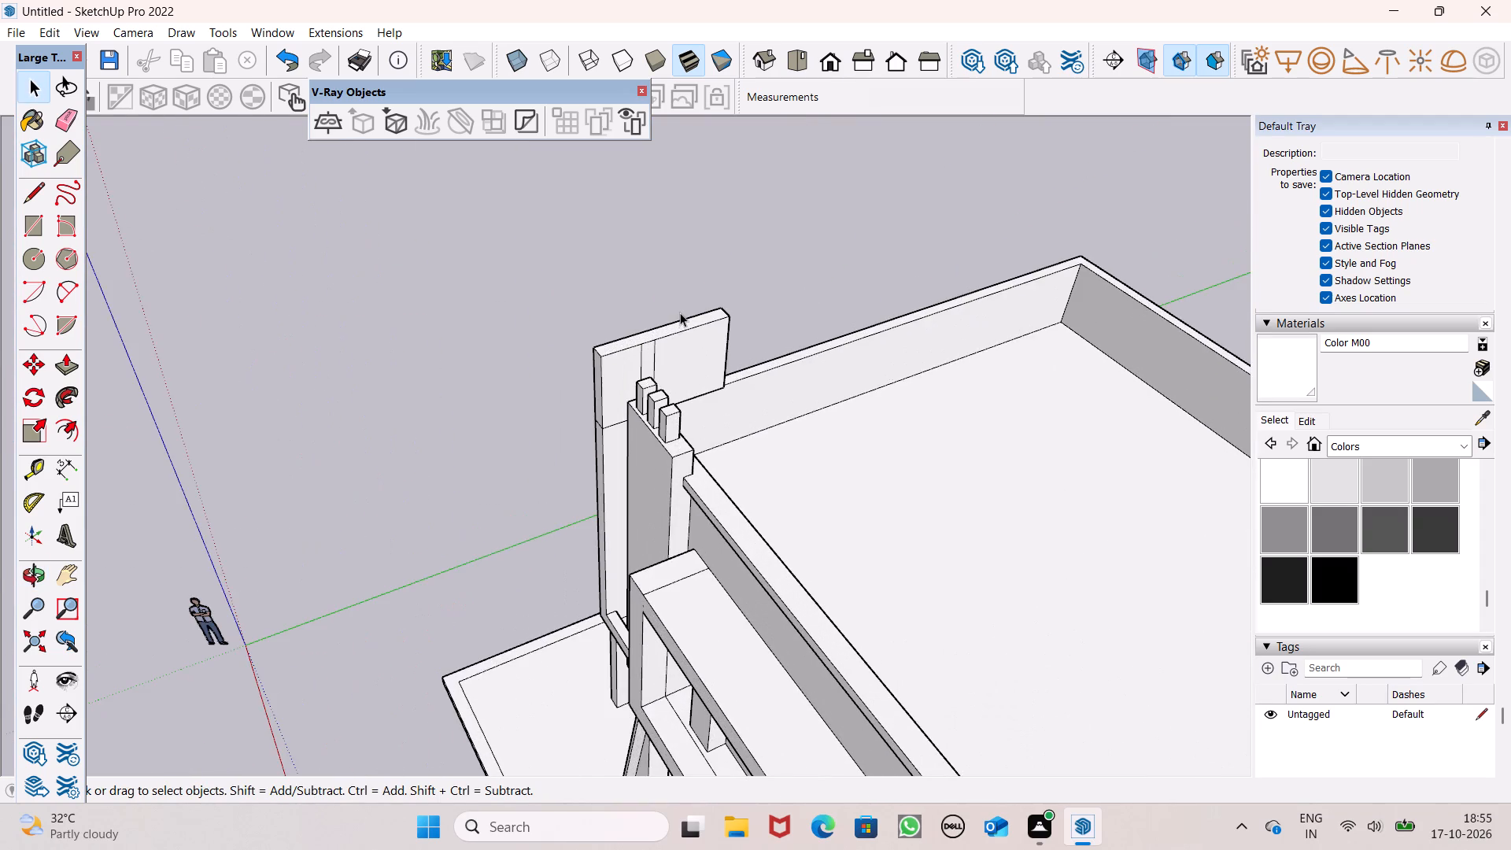
scroll(680, 312, "up", 5)
middle_click_drag(680, 395, 516, 362)
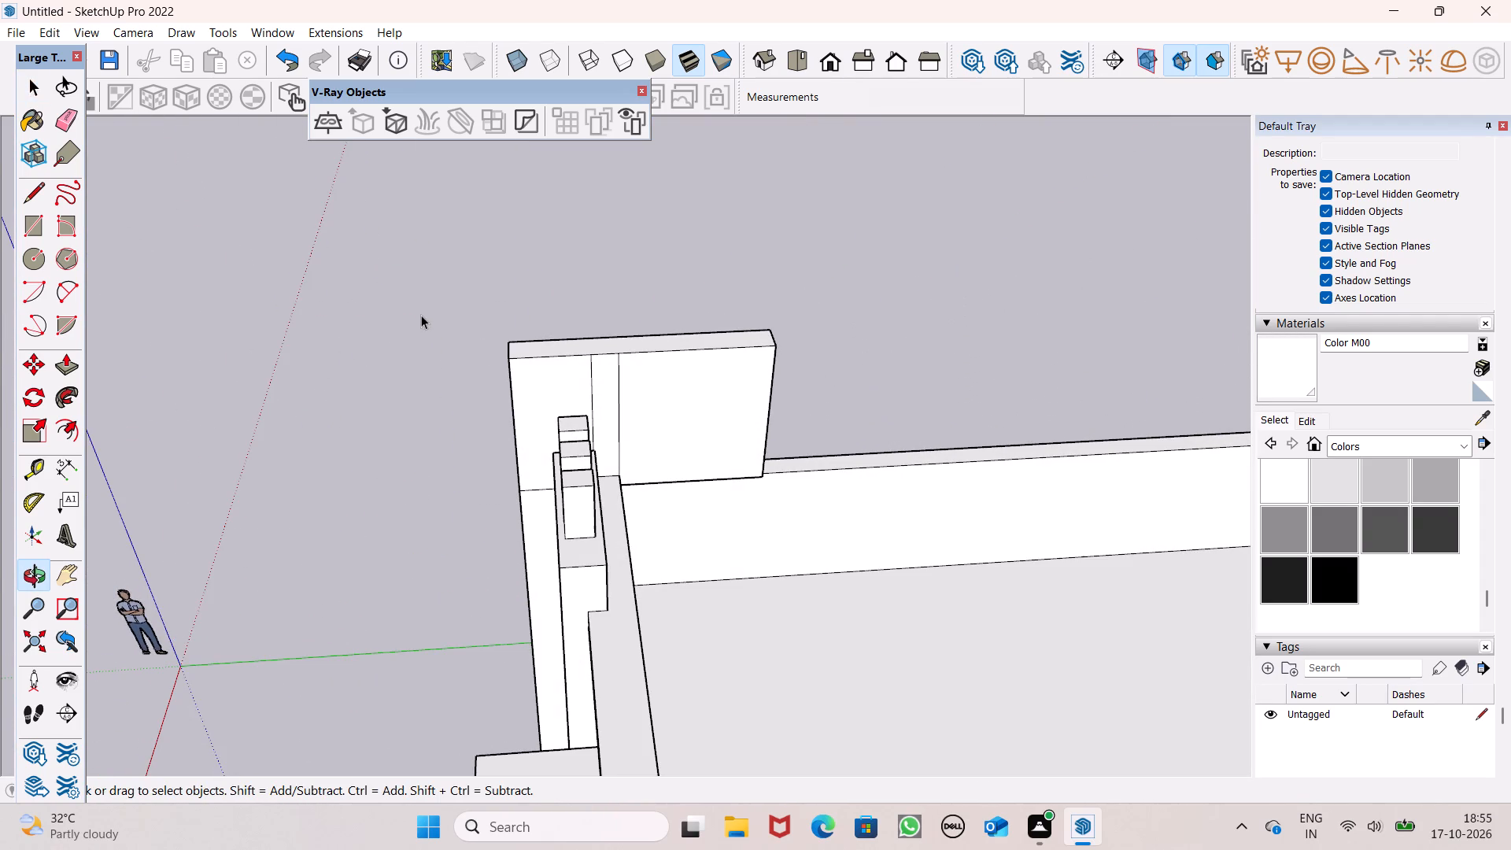
middle_click_drag(598, 386, 611, 369)
scroll(612, 368, "up", 1)
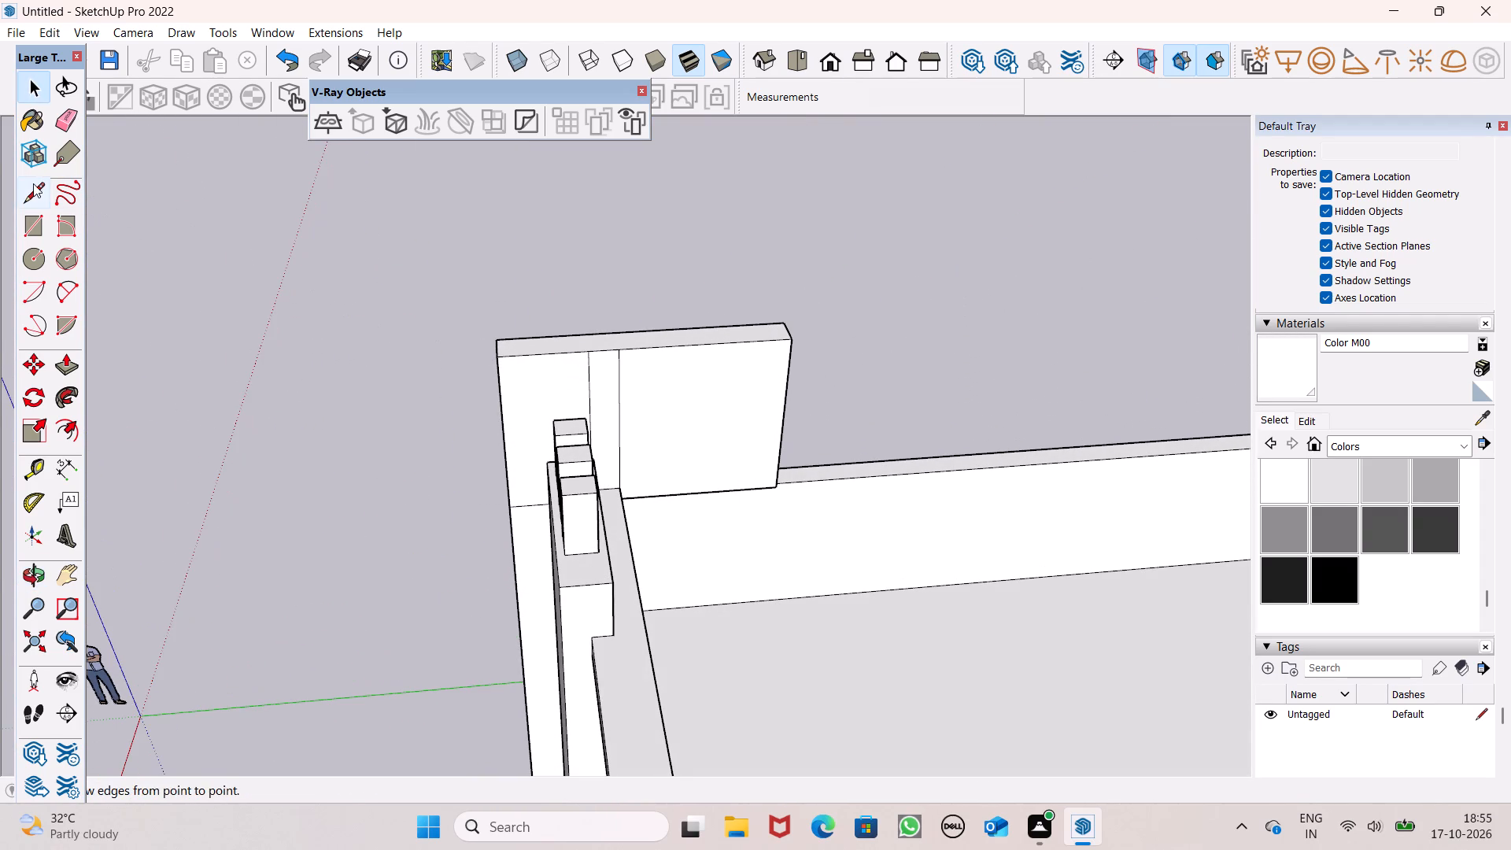
left_click(33, 183)
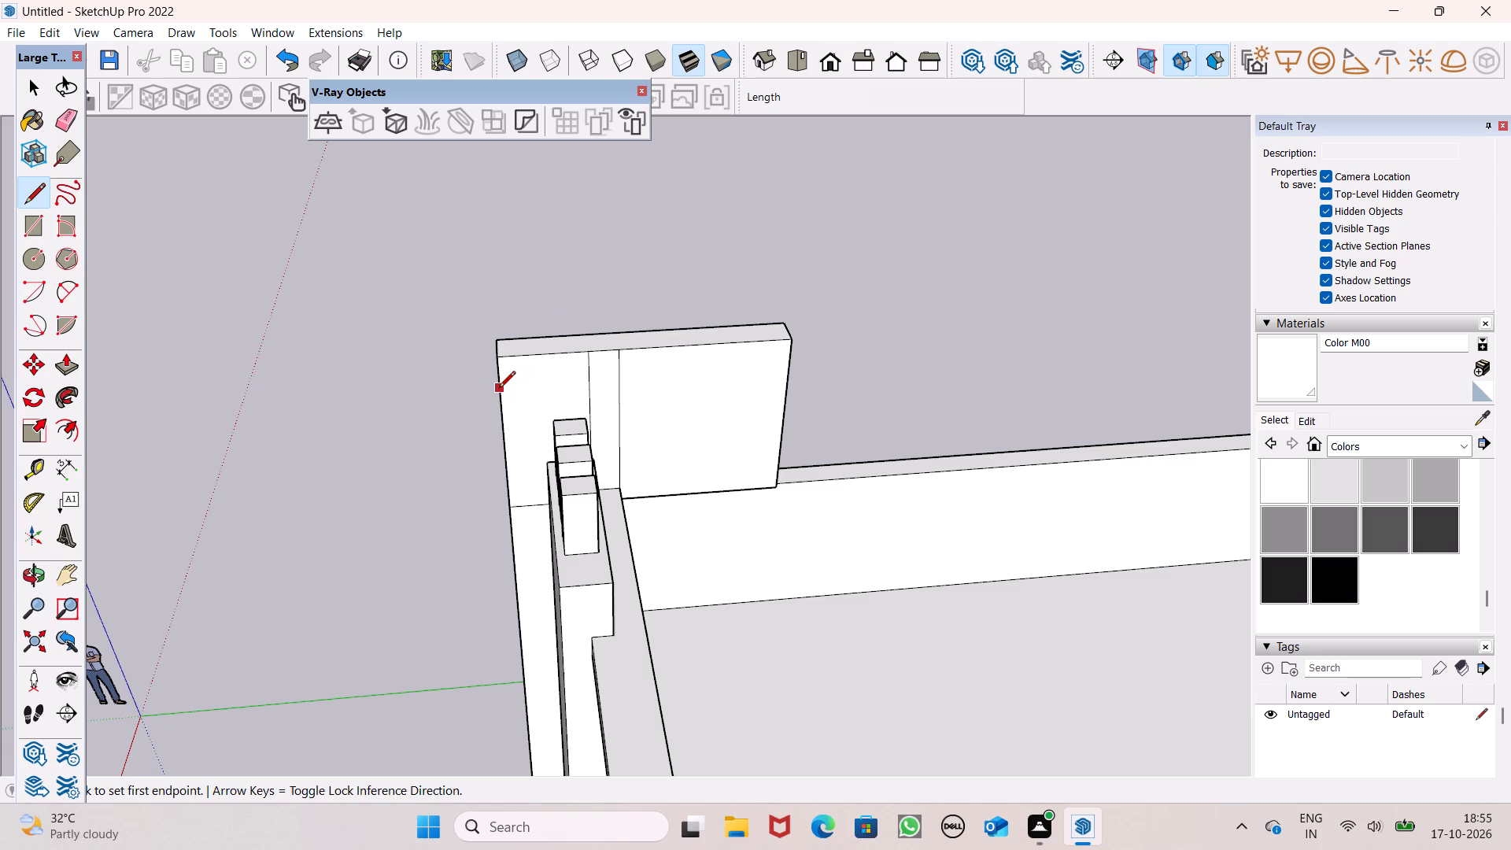
left_click_drag(497, 390, 518, 386)
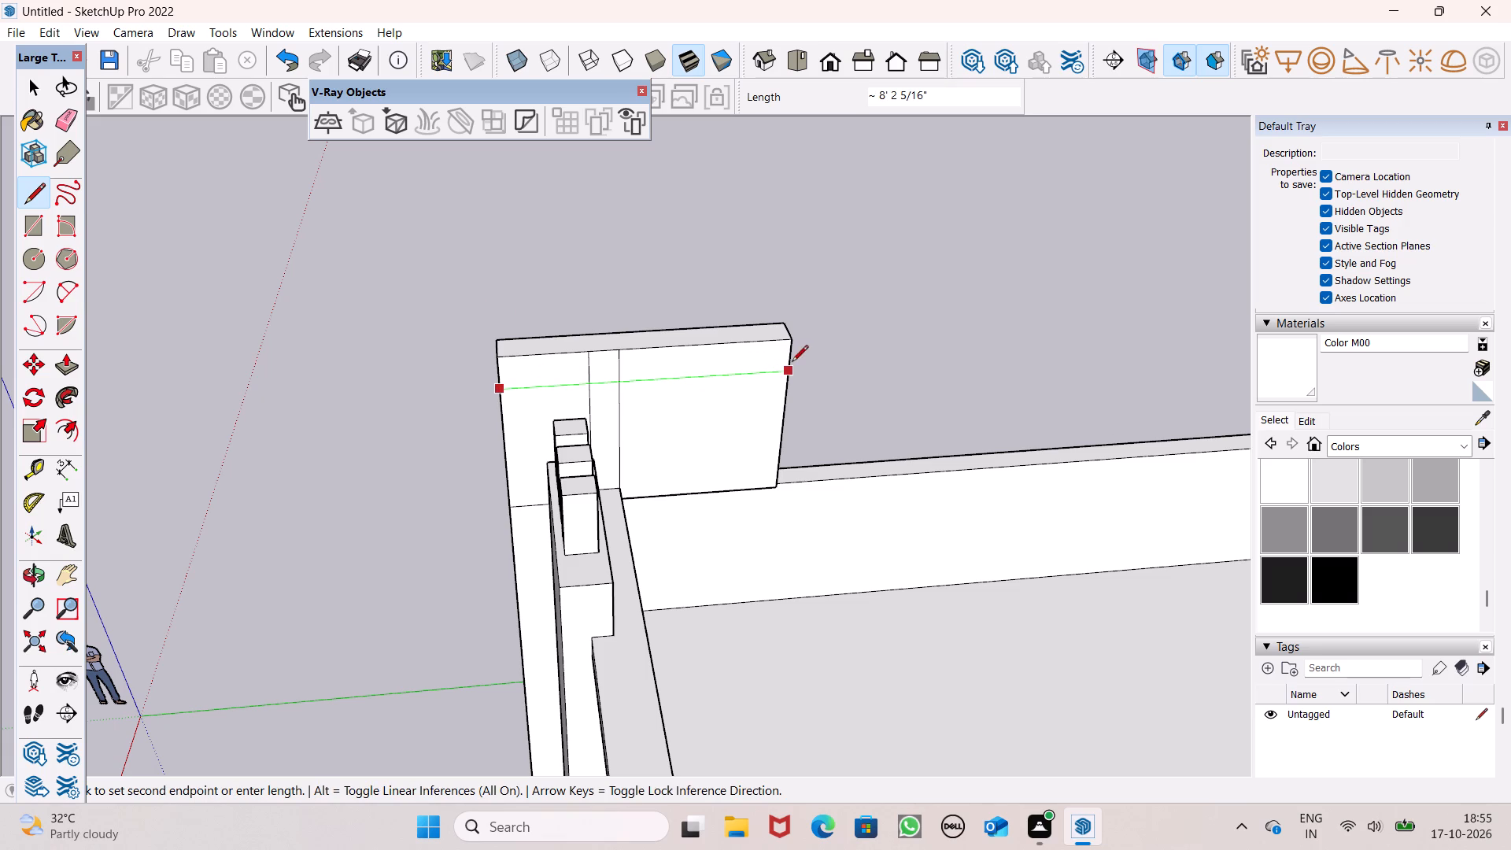
left_click_drag(792, 362, 786, 354)
Erase the two vertical edge segments above the new horizontal line on the raised side wall's inner face.
left_click(68, 127)
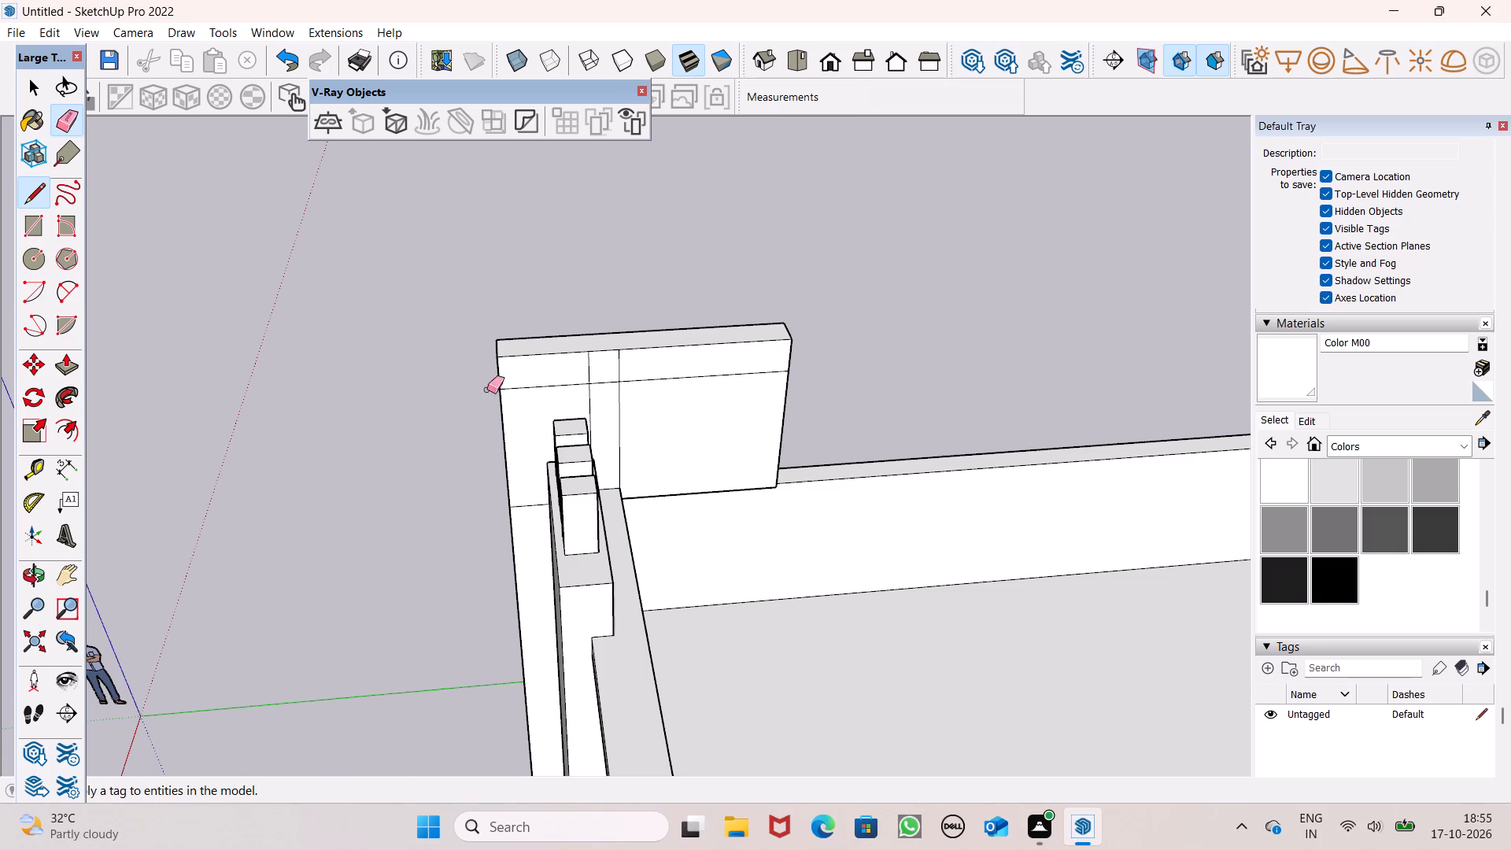
scroll(568, 465, "up", 4)
left_click(586, 335)
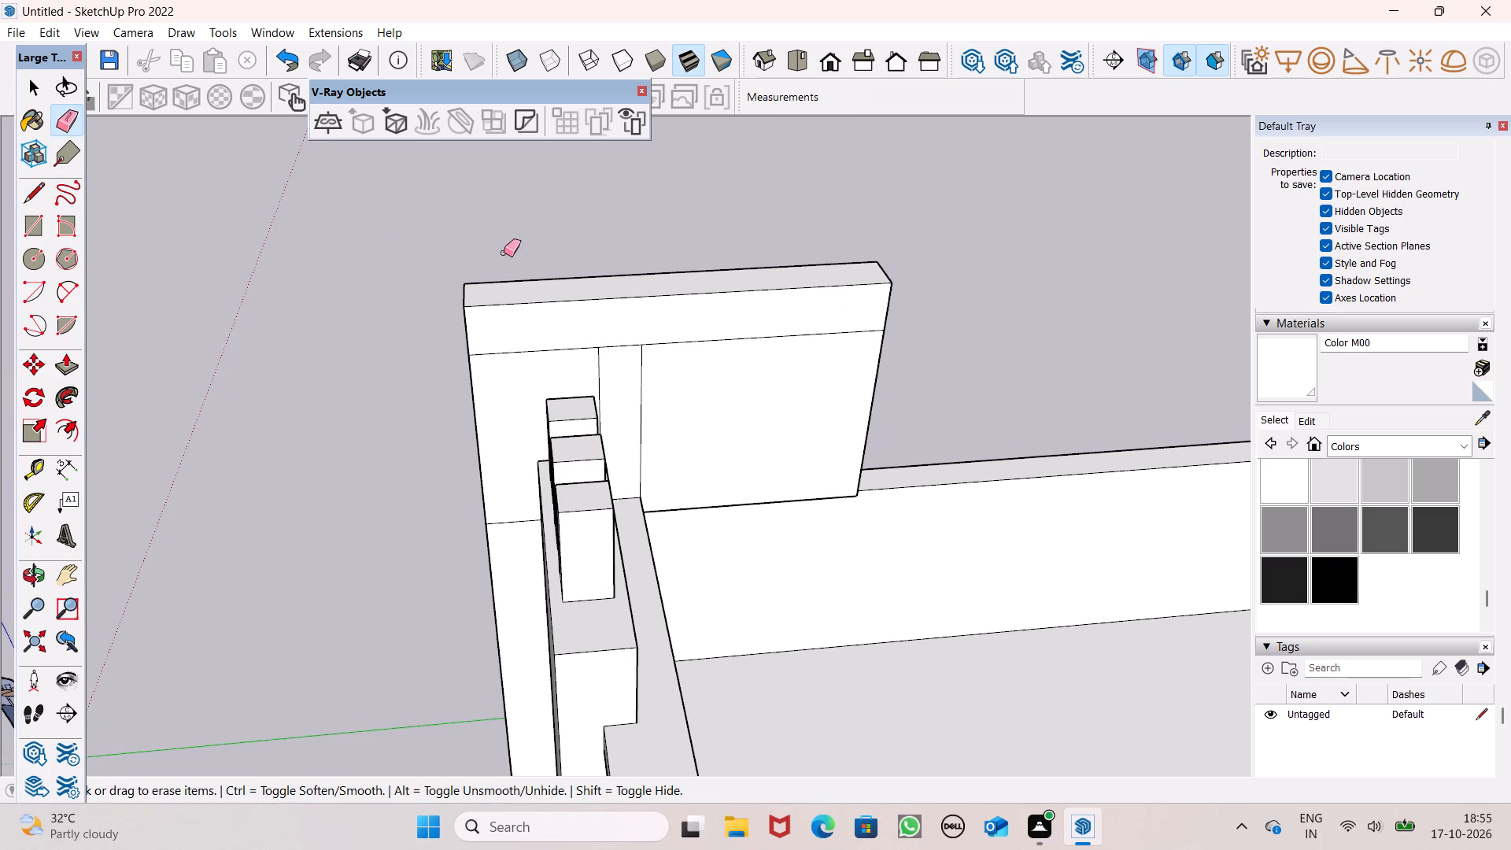
key("space")
Push/Pull the top band of the raised side wall's inner face out over the rooftop by 10' 11 1/16", forming a slab.
scroll(508, 240, "down", 5)
middle_click_drag(561, 337, 758, 174)
scroll(557, 241, "up", 5)
left_click(65, 360)
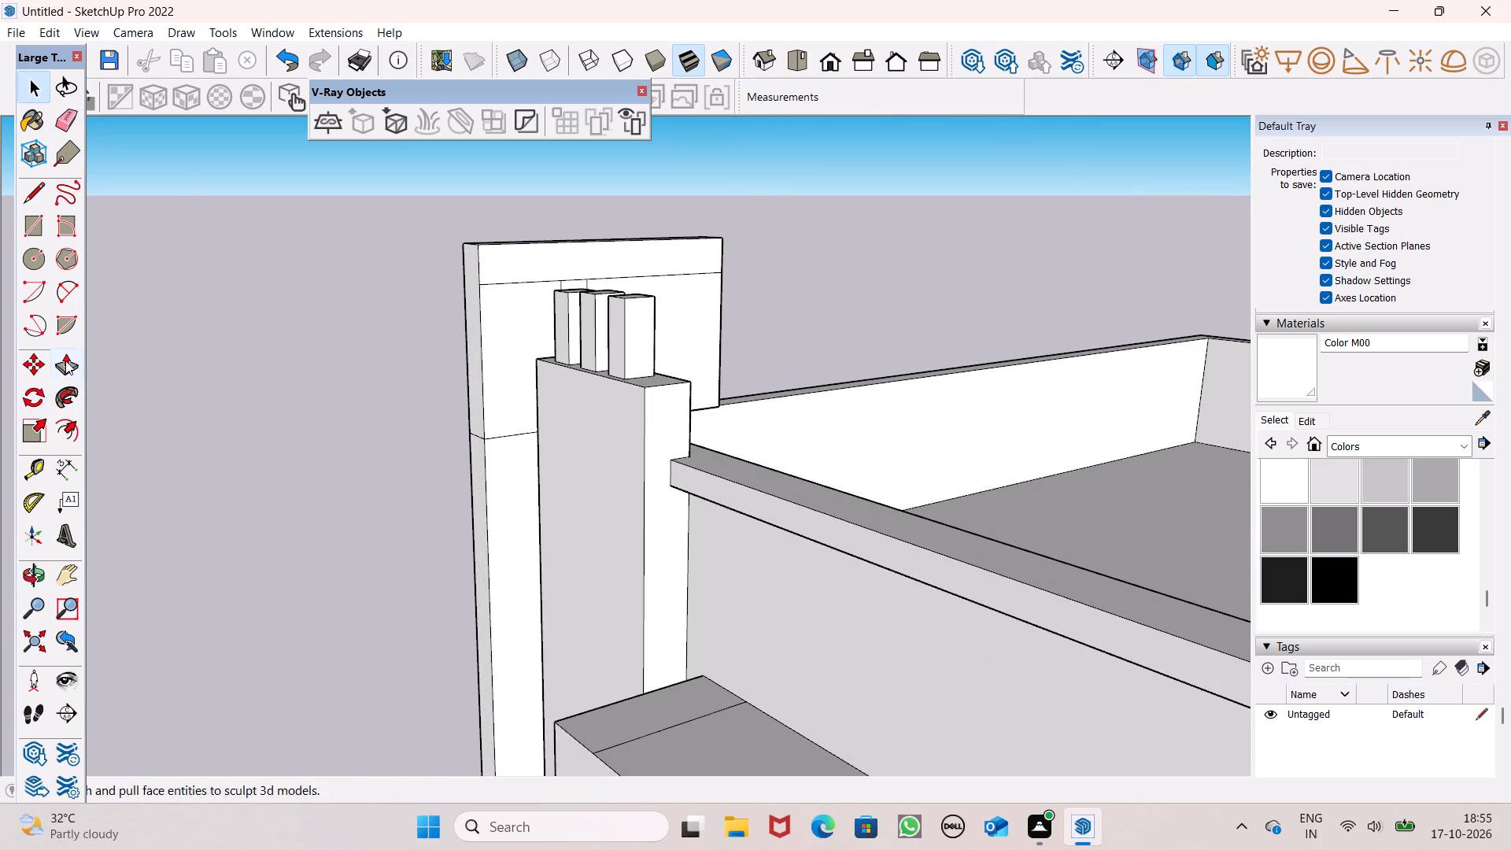
left_click_drag(509, 270, 855, 412)
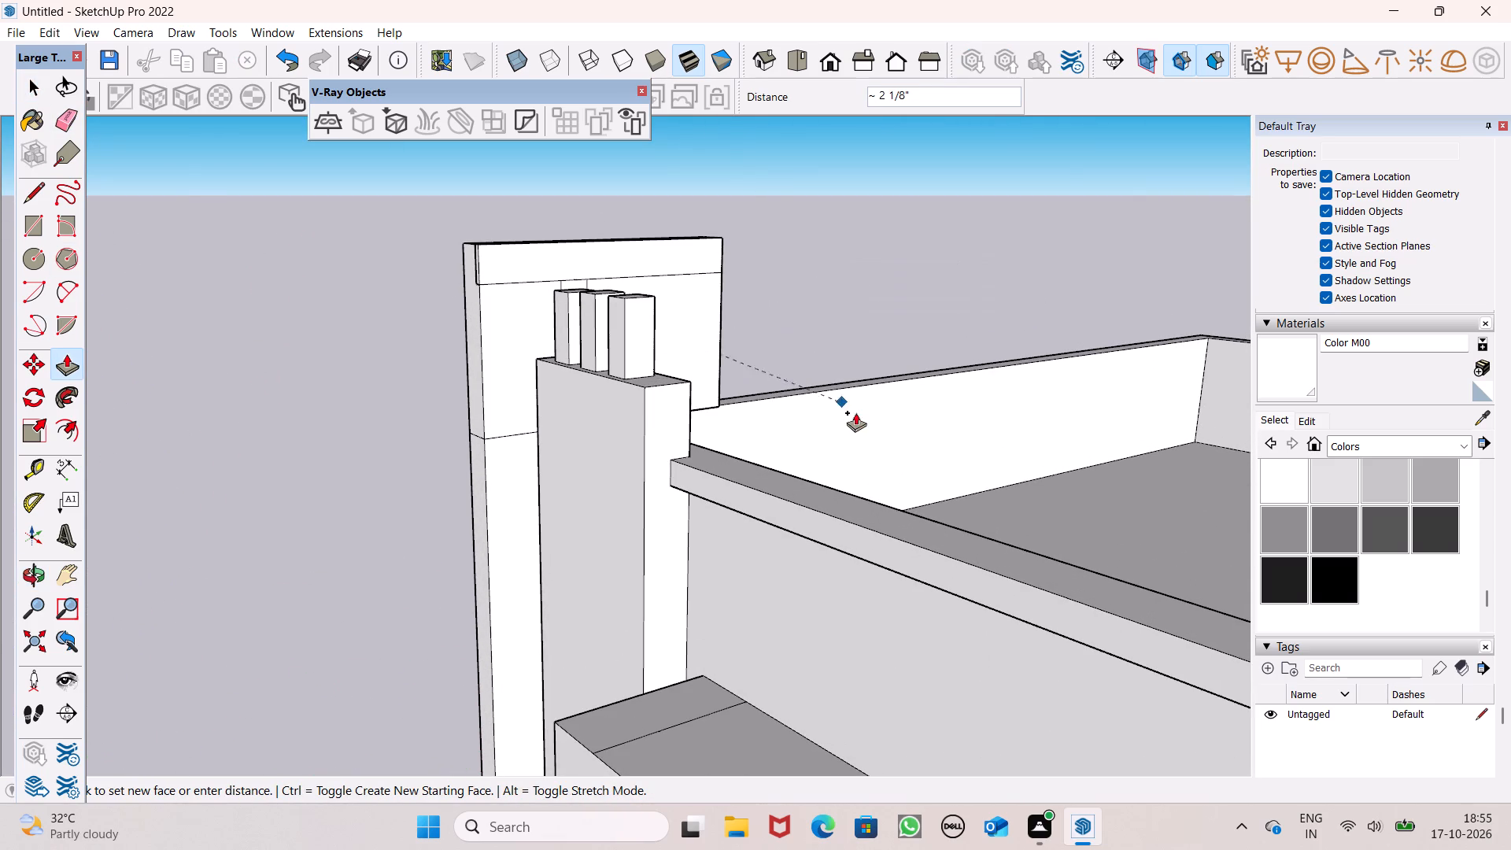
left_click_drag(855, 412, 767, 378)
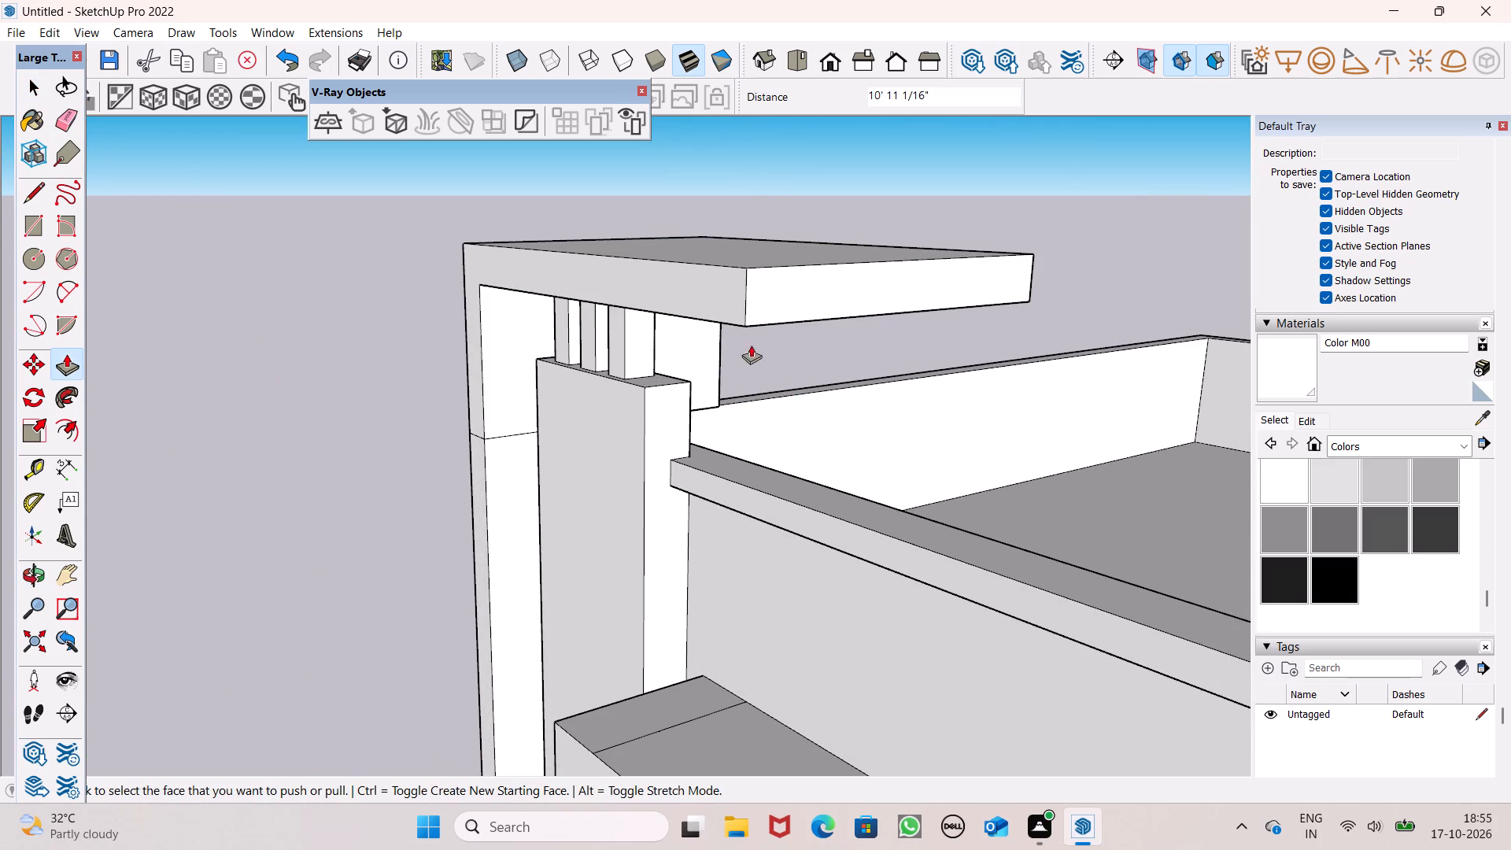
Push/Pull the free end of the new overhead slab a further 33' 3 1/8" along the house front.
scroll(795, 331, "down", 6)
scroll(667, 222, "down", 5)
scroll(784, 286, "down", 3)
middle_click_drag(882, 322, 844, 452)
middle_click(844, 452)
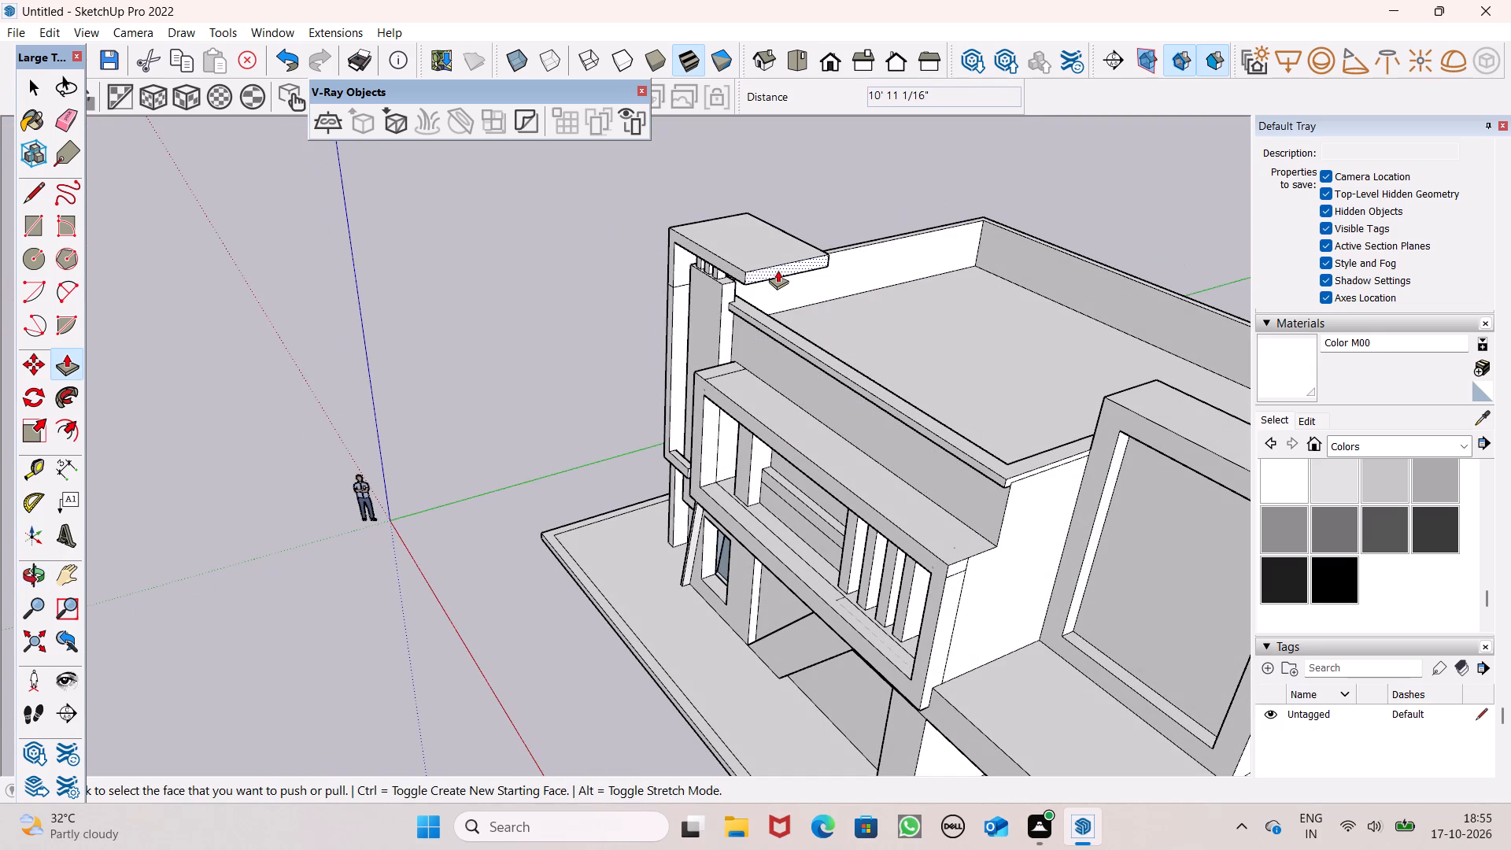
left_click_drag(778, 270, 1066, 442)
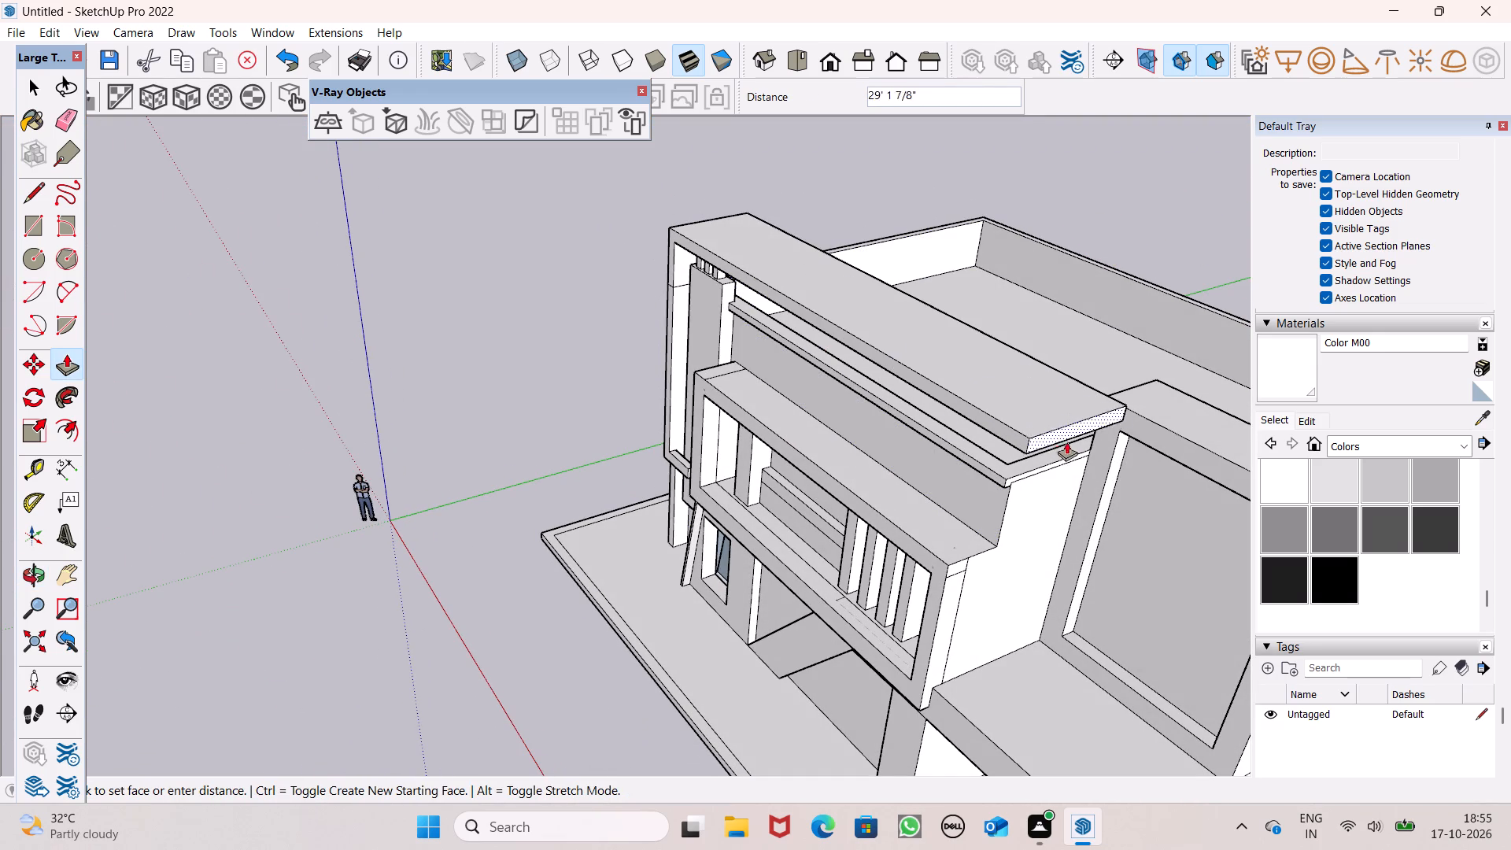
left_click_drag(1066, 442, 1110, 483)
scroll(990, 343, "down", 4)
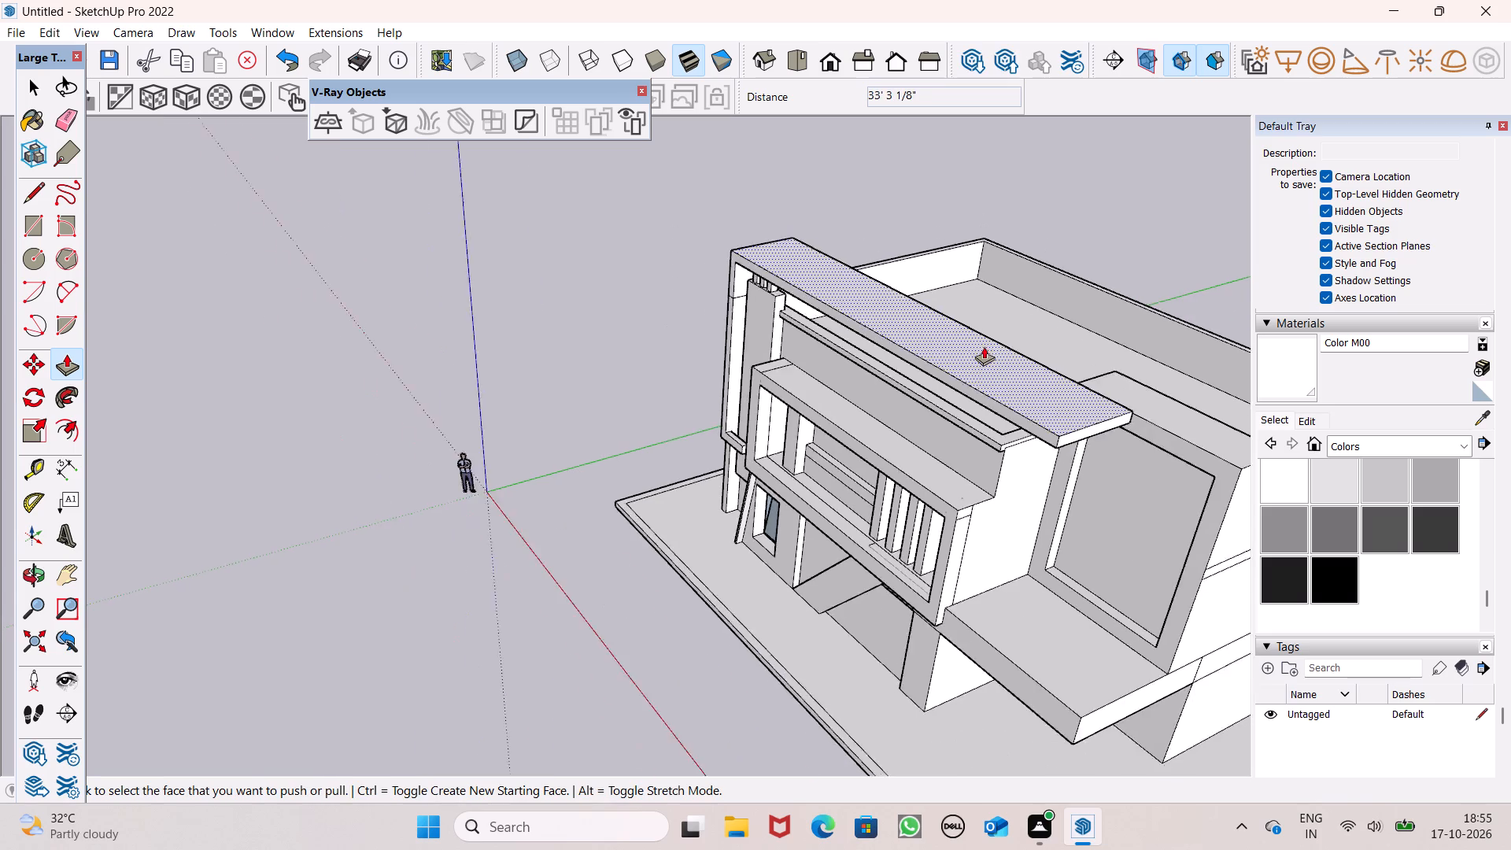
Extend the overhead slab's free end by another 24' 6 3/16", past the tall framed wall block at the far side.
scroll(984, 346, "down", 1)
middle_click_drag(1142, 419, 748, 284)
middle_click_drag(953, 410, 842, 463)
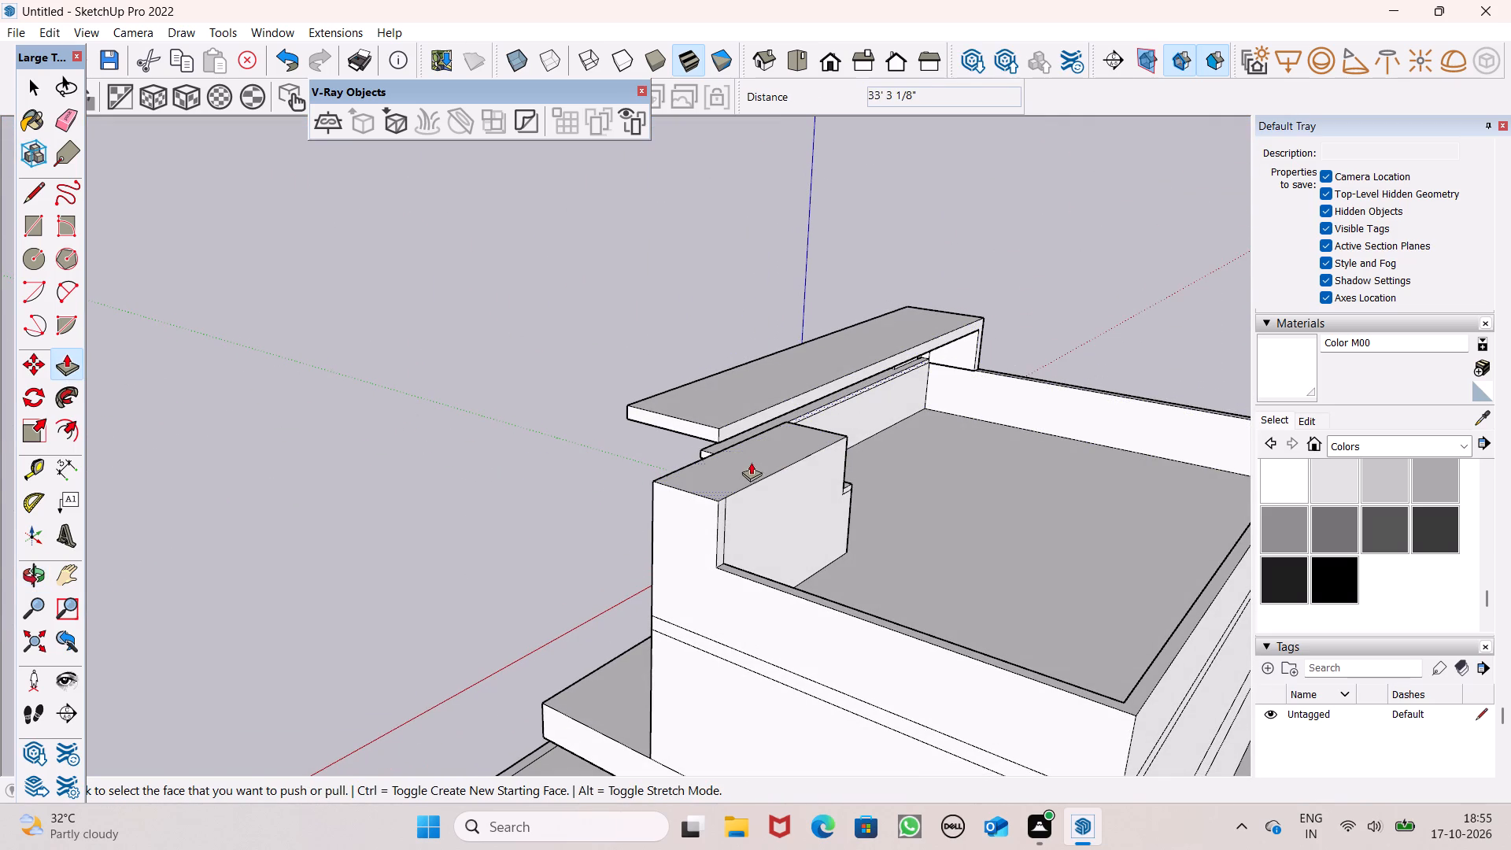
middle_click_drag(751, 462, 726, 481)
middle_click_drag(719, 437, 928, 409)
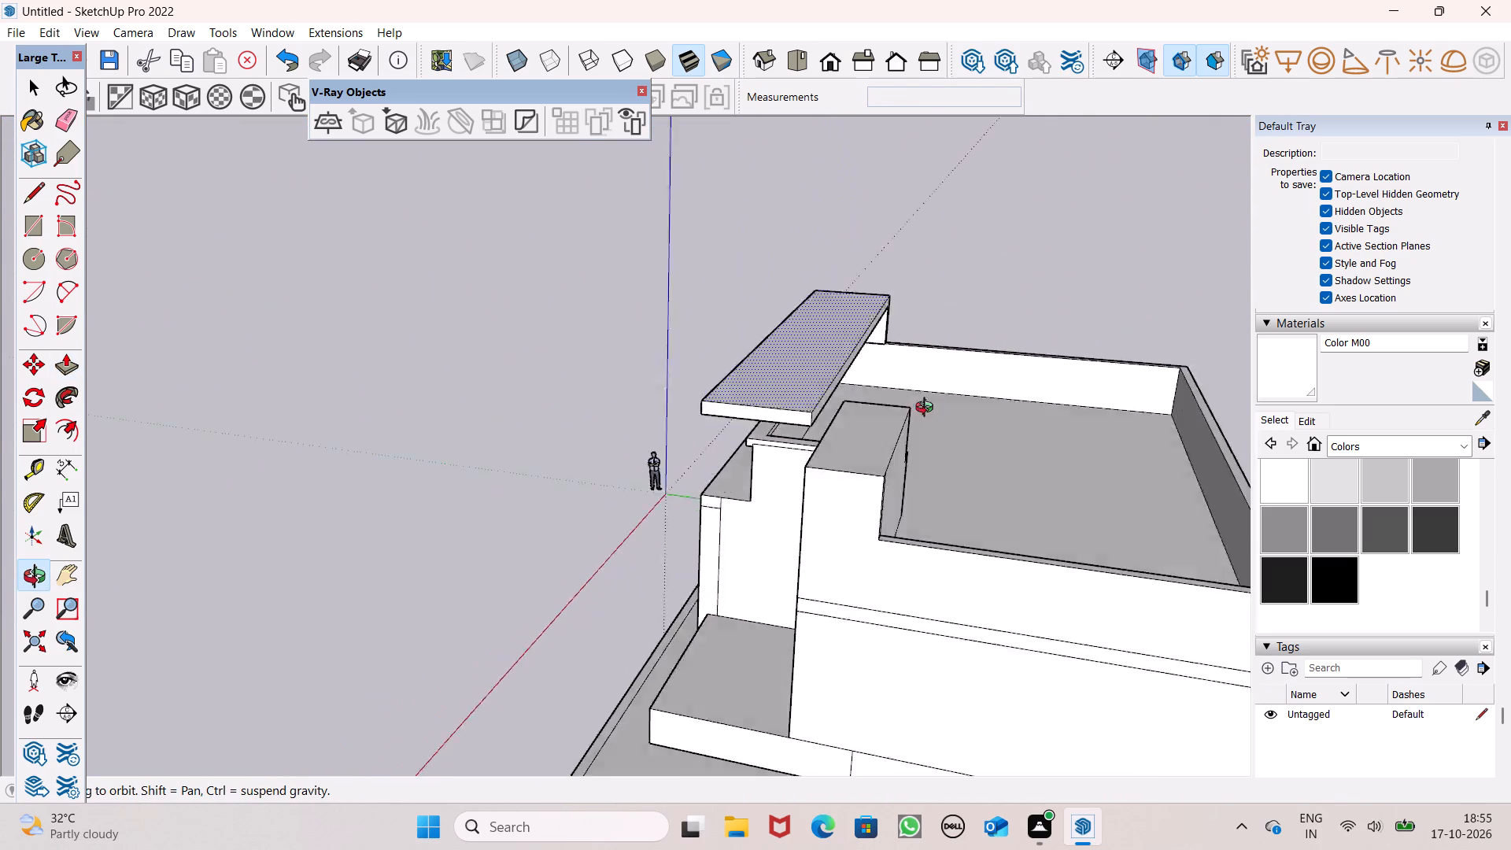
middle_click_drag(928, 409, 938, 416)
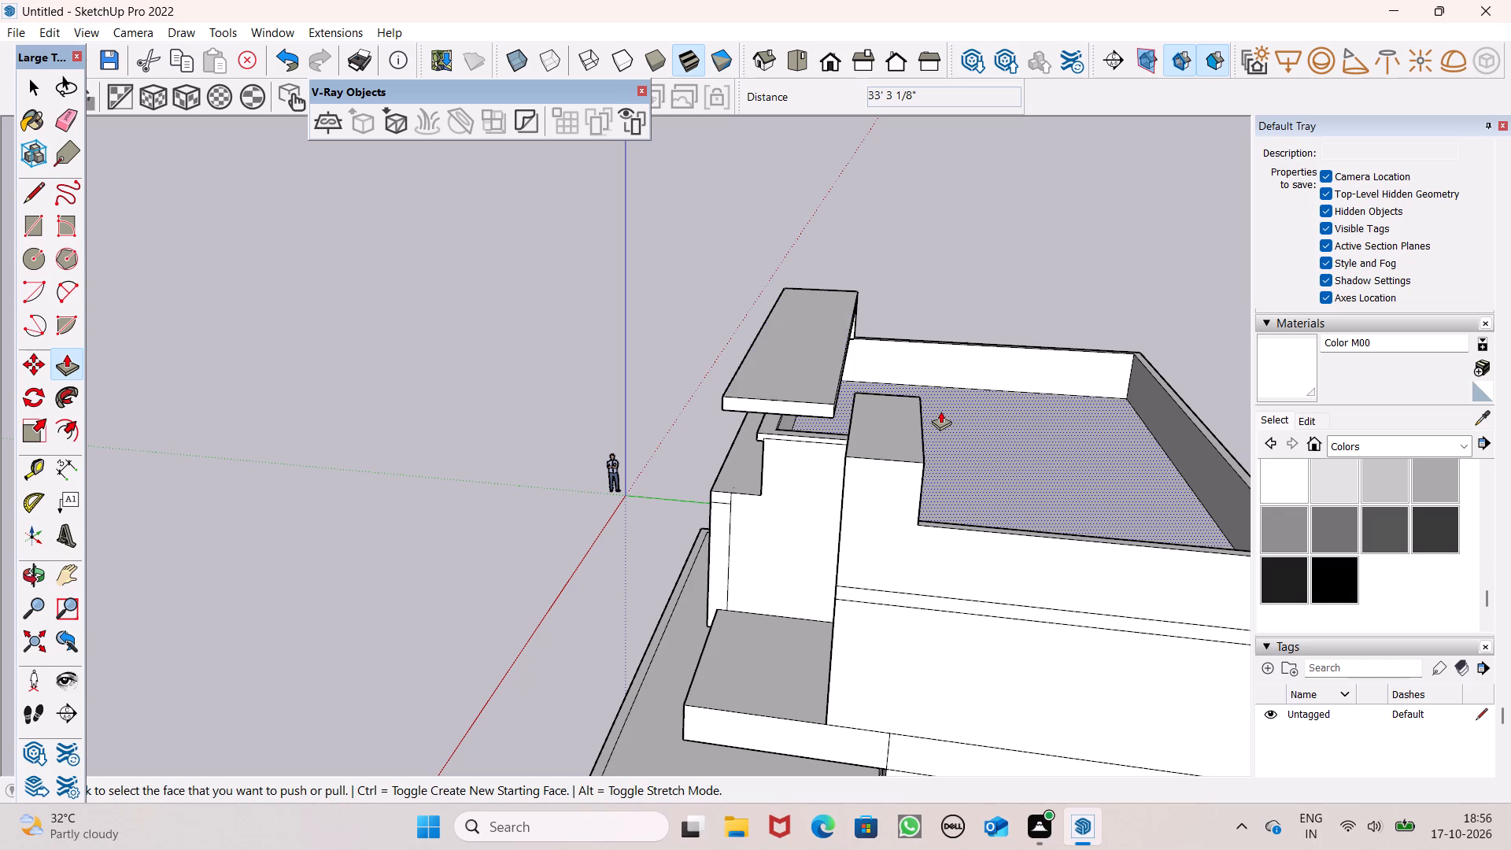
middle_click_drag(899, 449, 723, 485)
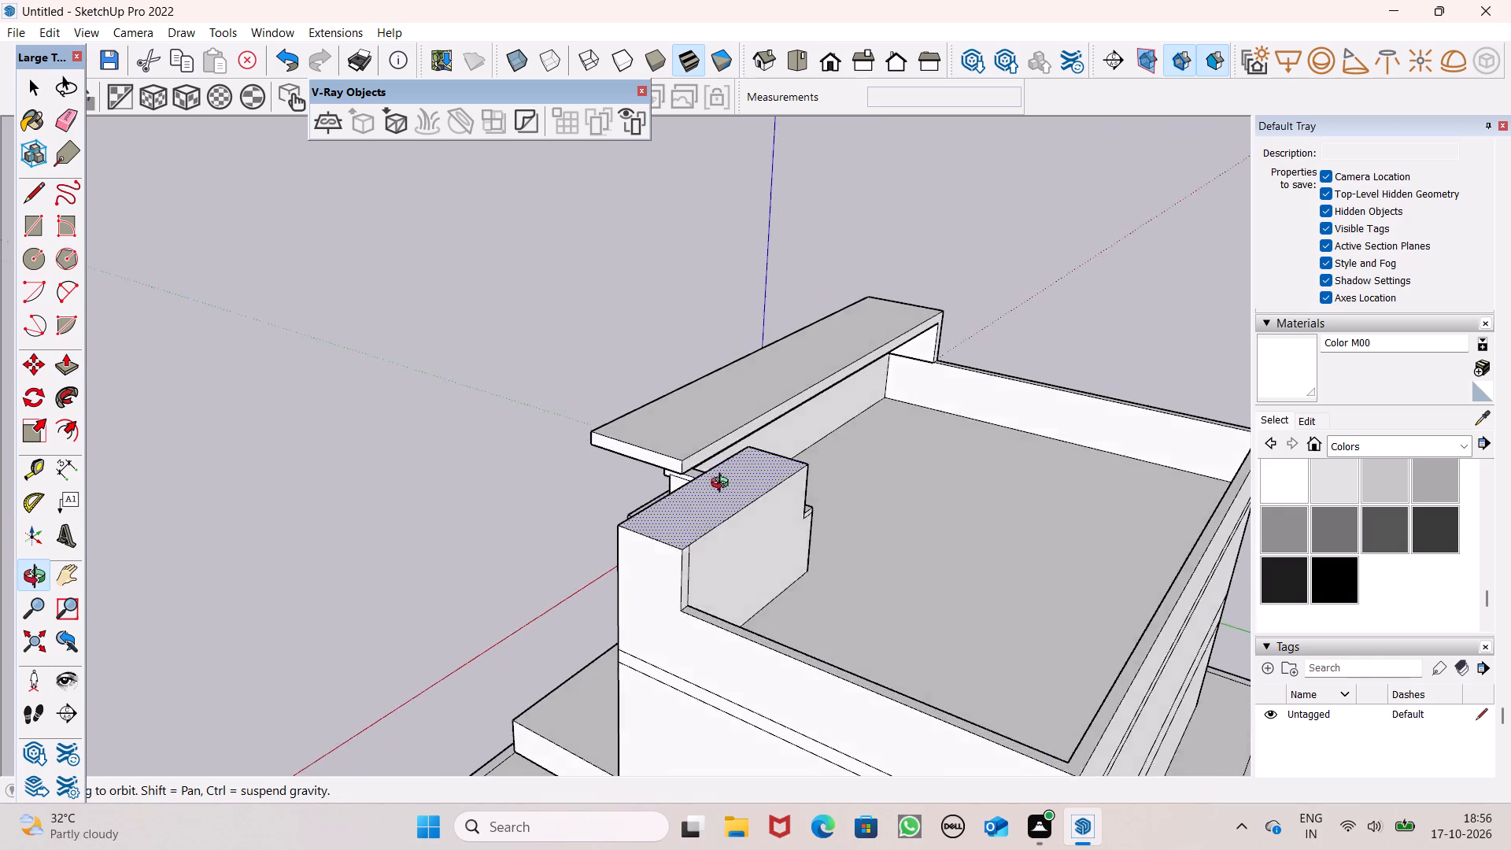
middle_click_drag(723, 485, 948, 397)
scroll(910, 411, "up", 1)
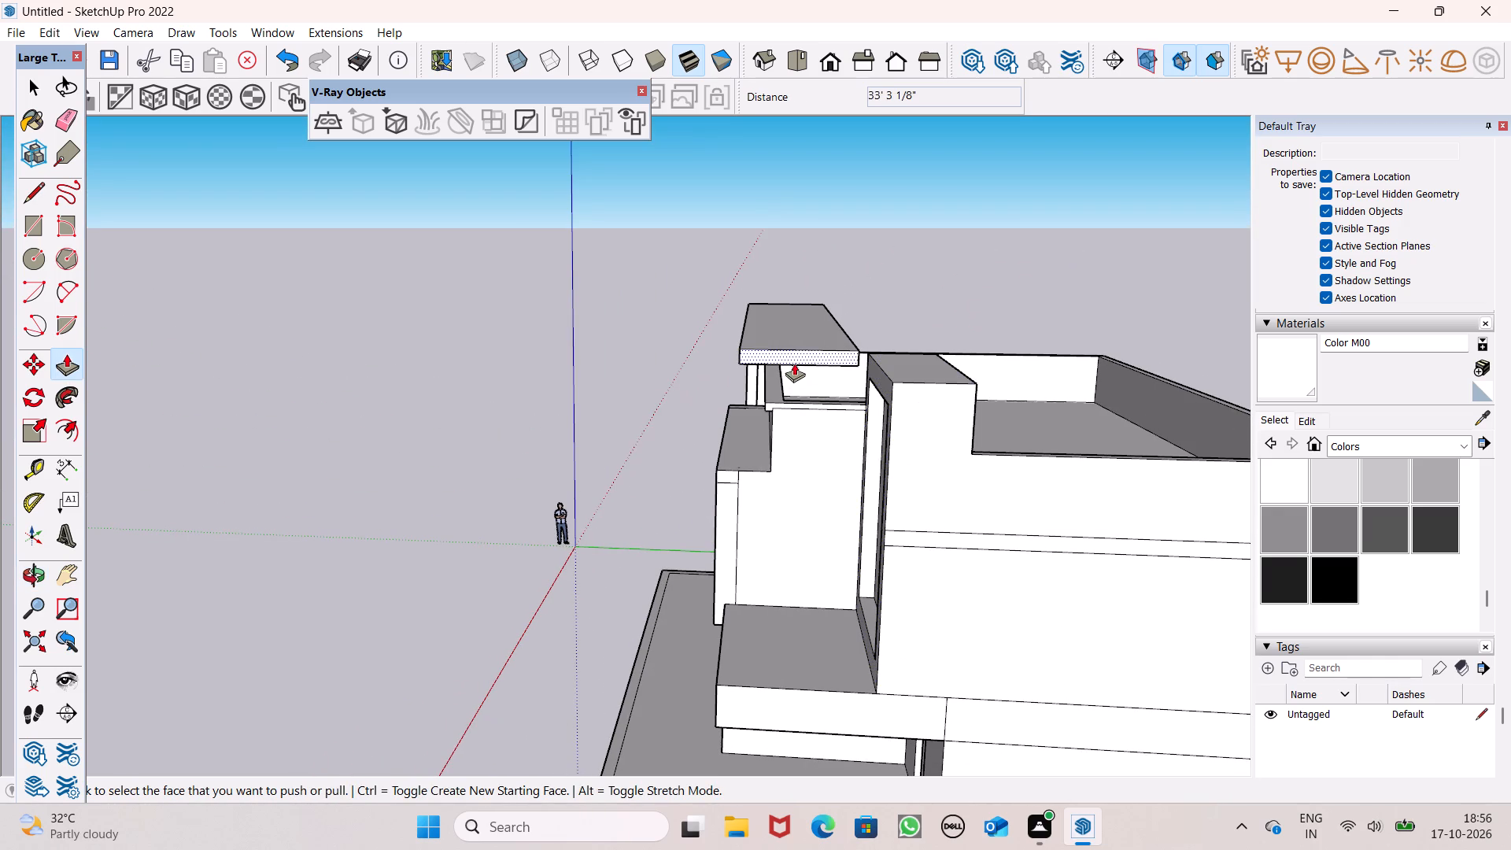
left_click_drag(794, 362, 811, 427)
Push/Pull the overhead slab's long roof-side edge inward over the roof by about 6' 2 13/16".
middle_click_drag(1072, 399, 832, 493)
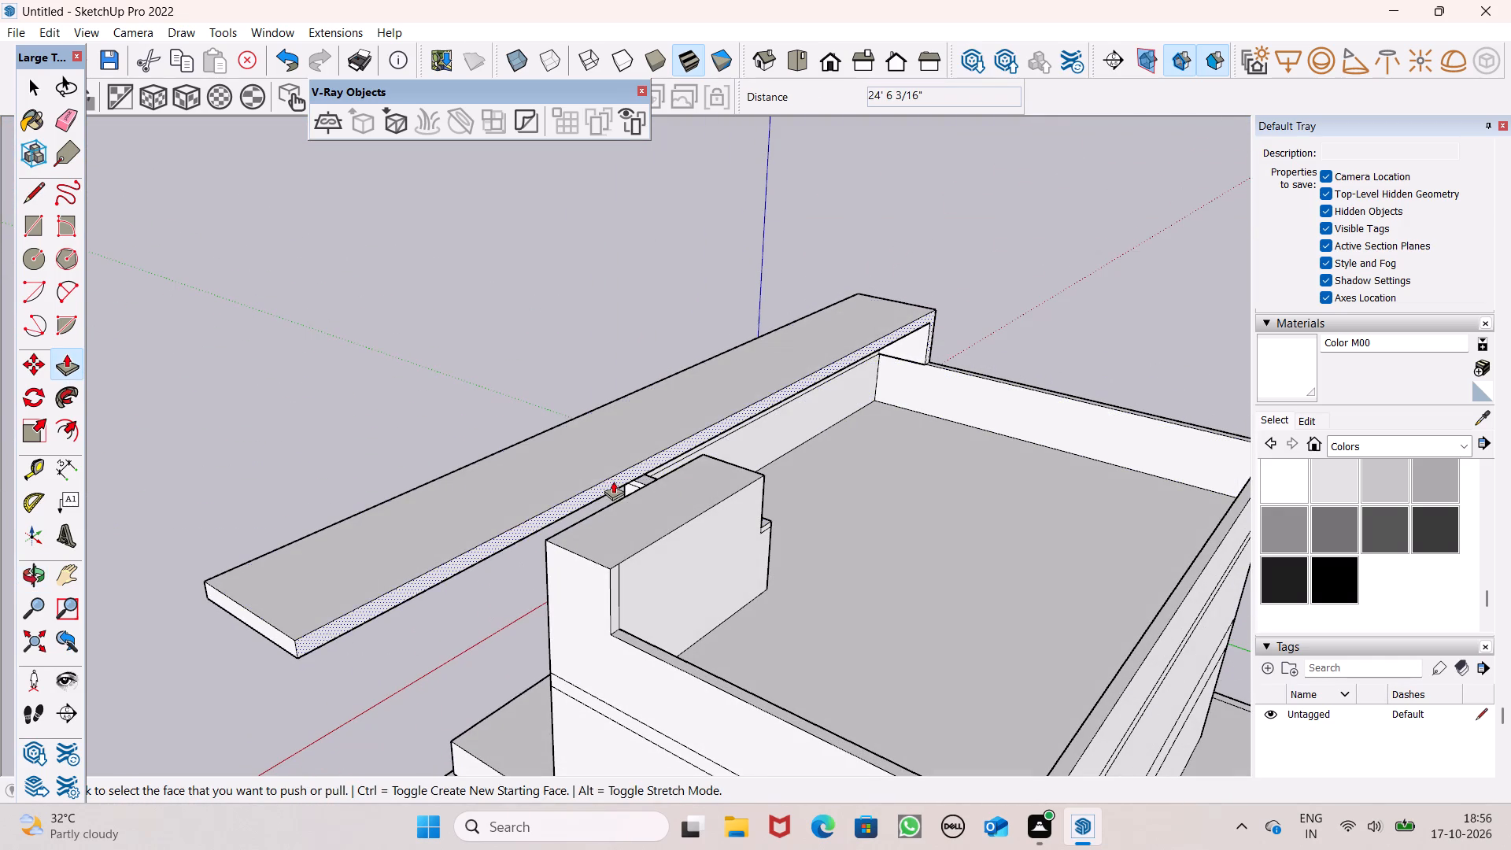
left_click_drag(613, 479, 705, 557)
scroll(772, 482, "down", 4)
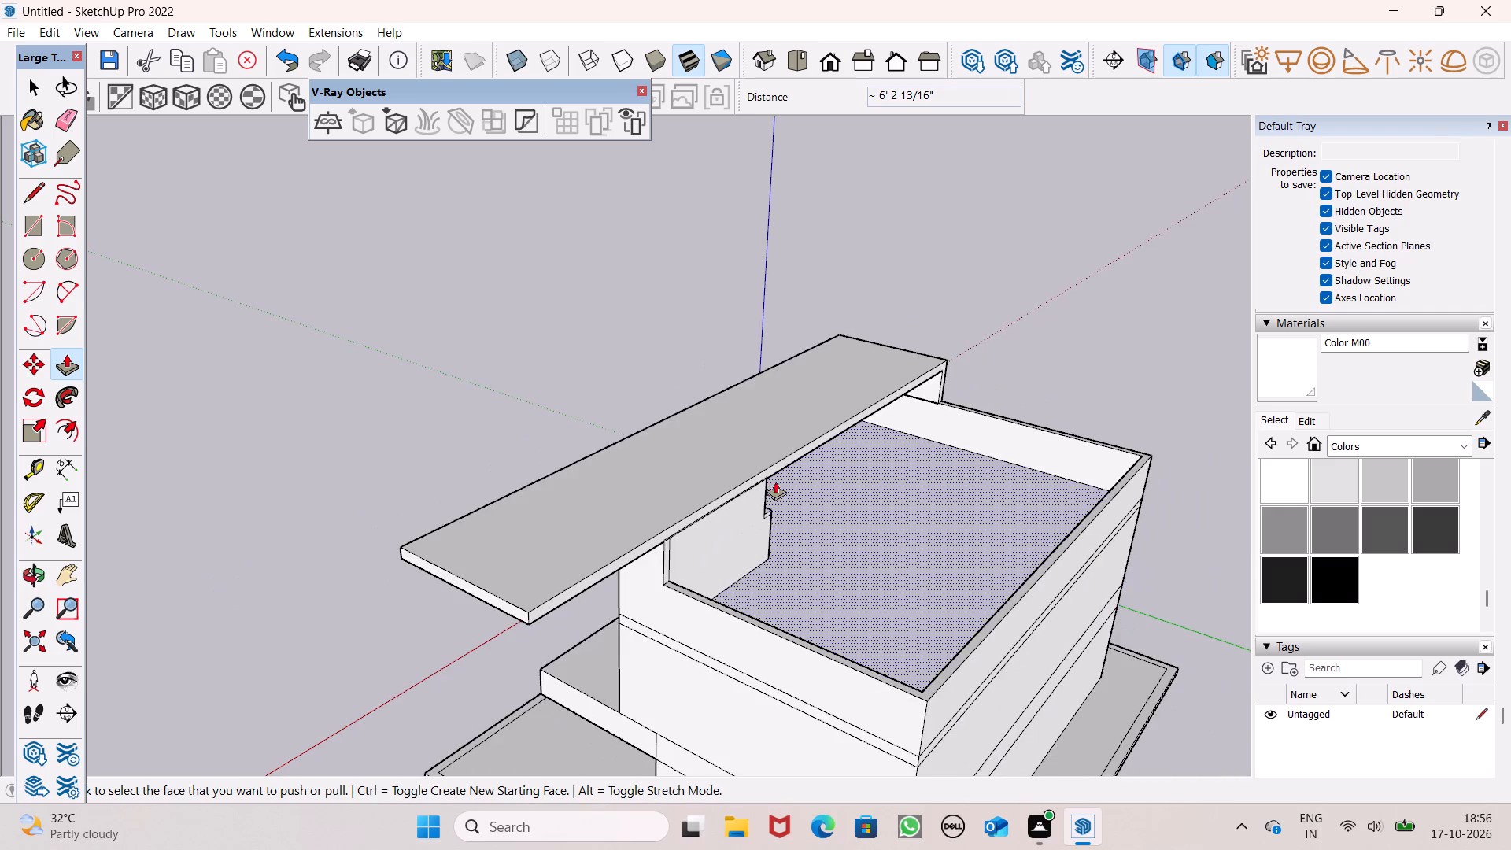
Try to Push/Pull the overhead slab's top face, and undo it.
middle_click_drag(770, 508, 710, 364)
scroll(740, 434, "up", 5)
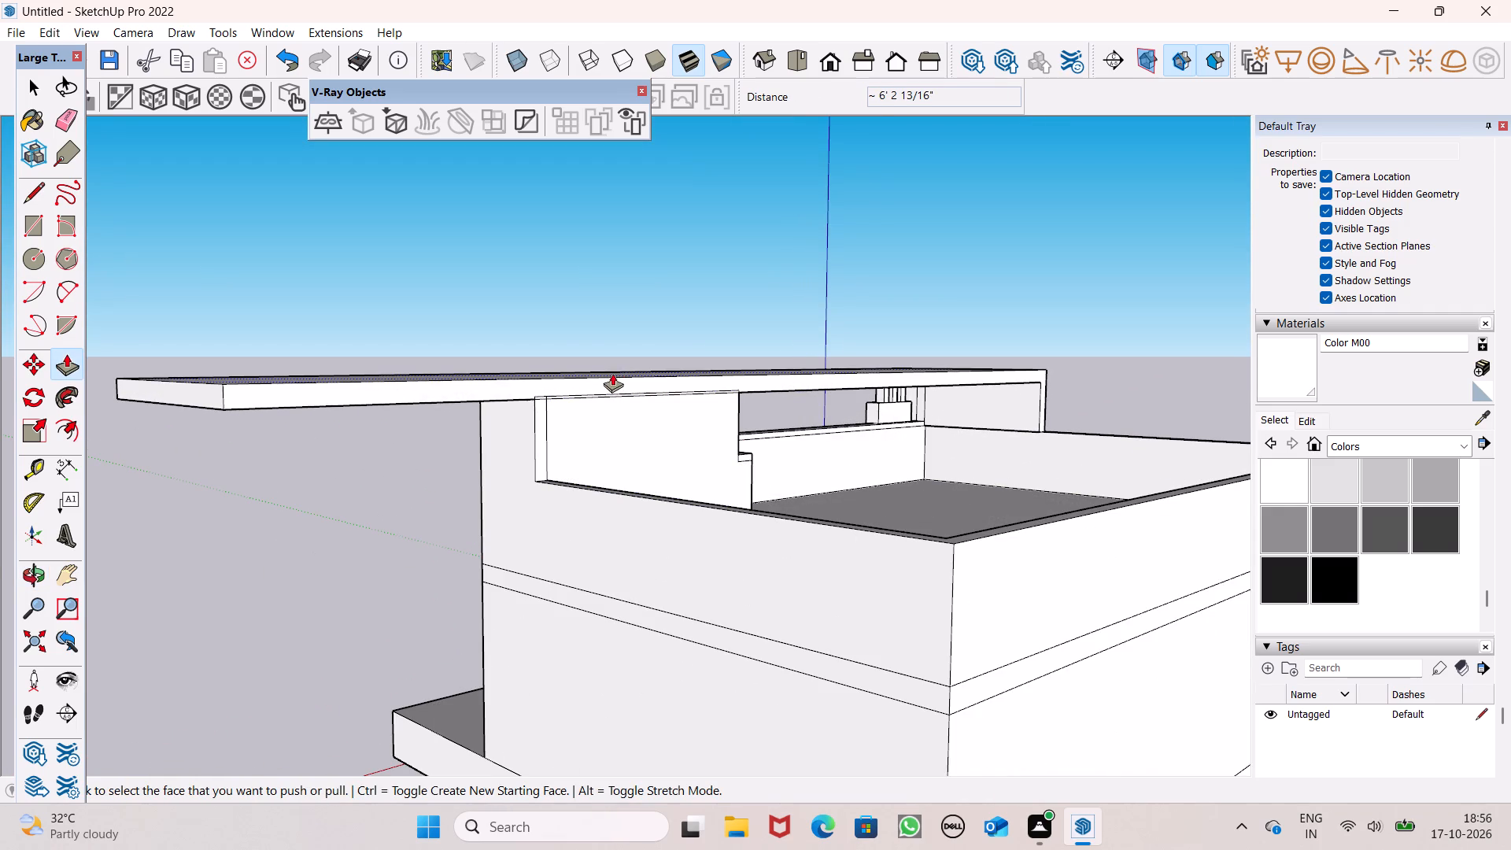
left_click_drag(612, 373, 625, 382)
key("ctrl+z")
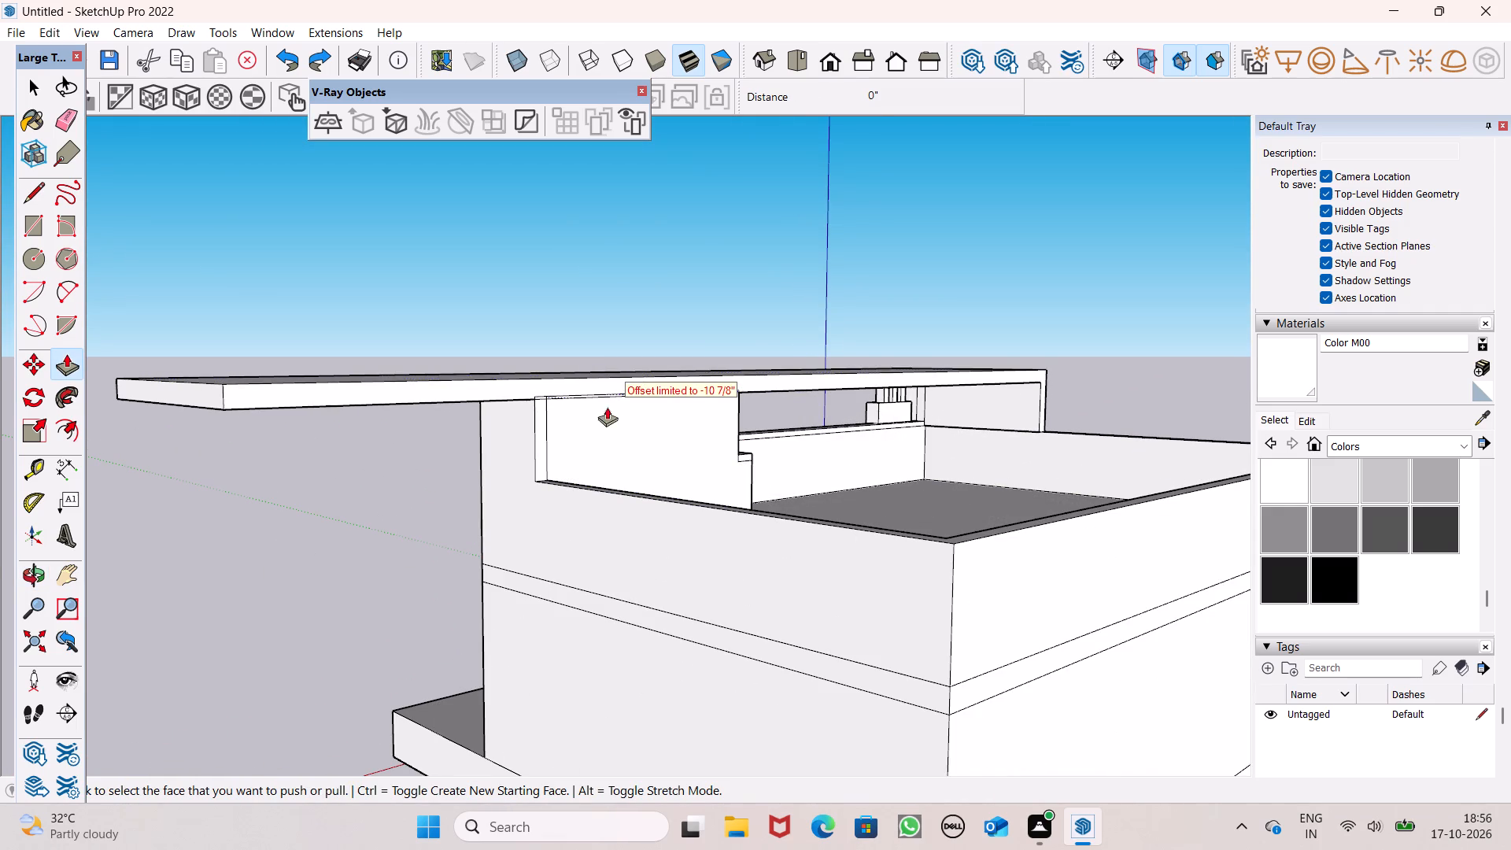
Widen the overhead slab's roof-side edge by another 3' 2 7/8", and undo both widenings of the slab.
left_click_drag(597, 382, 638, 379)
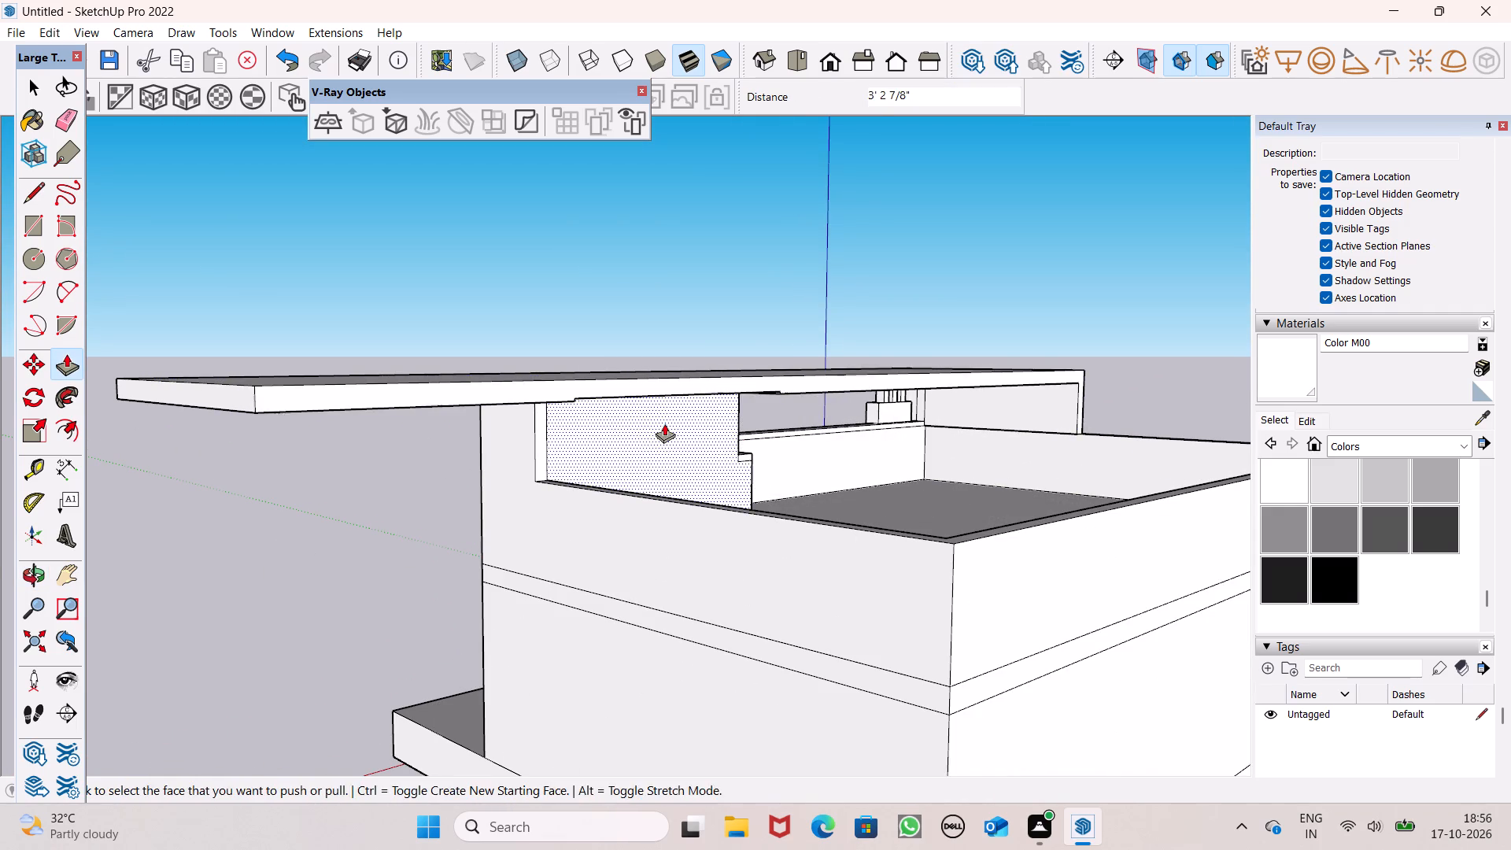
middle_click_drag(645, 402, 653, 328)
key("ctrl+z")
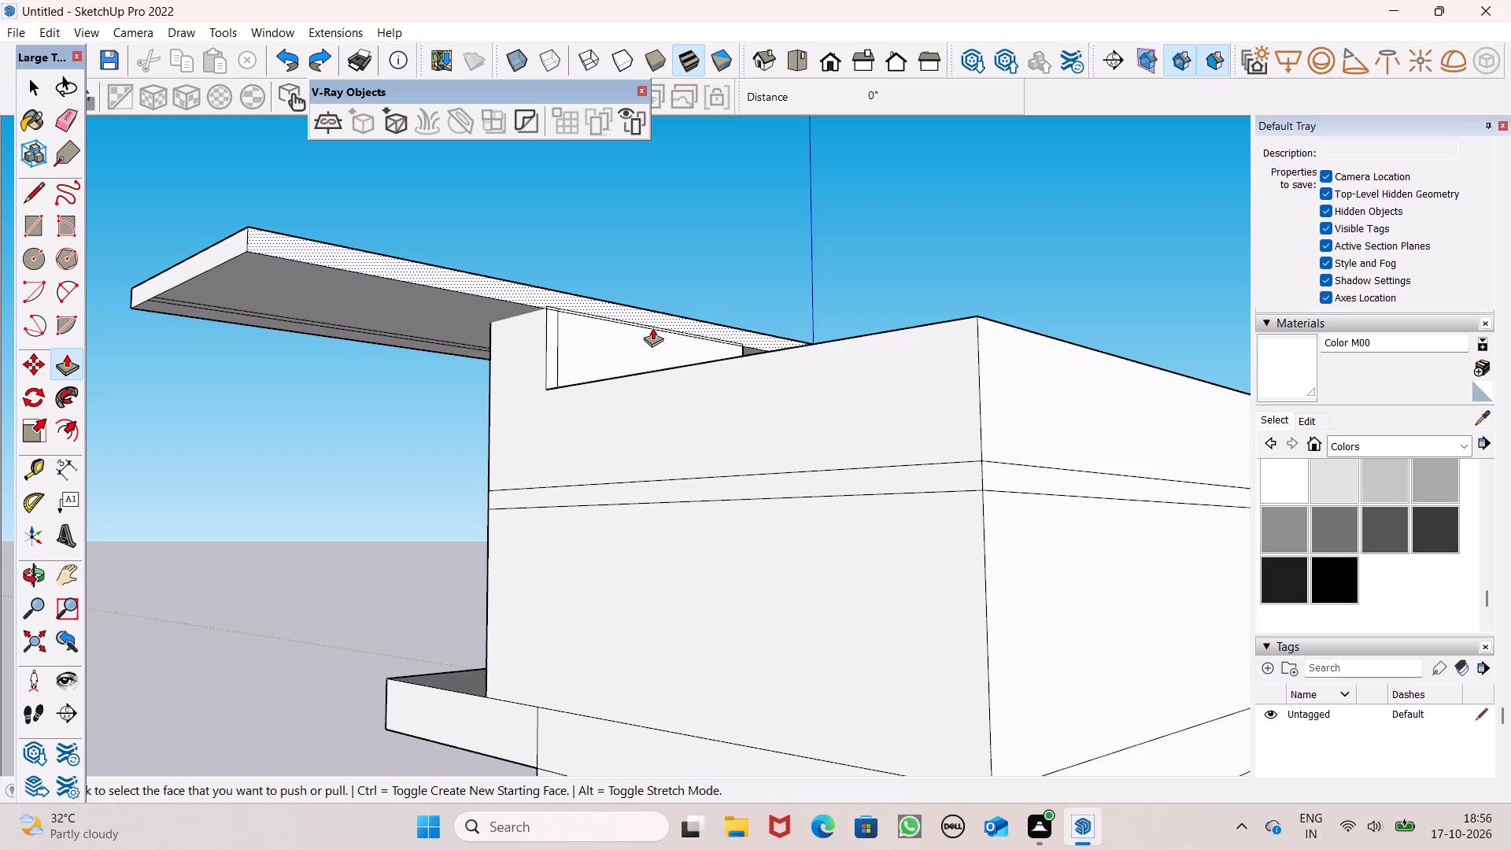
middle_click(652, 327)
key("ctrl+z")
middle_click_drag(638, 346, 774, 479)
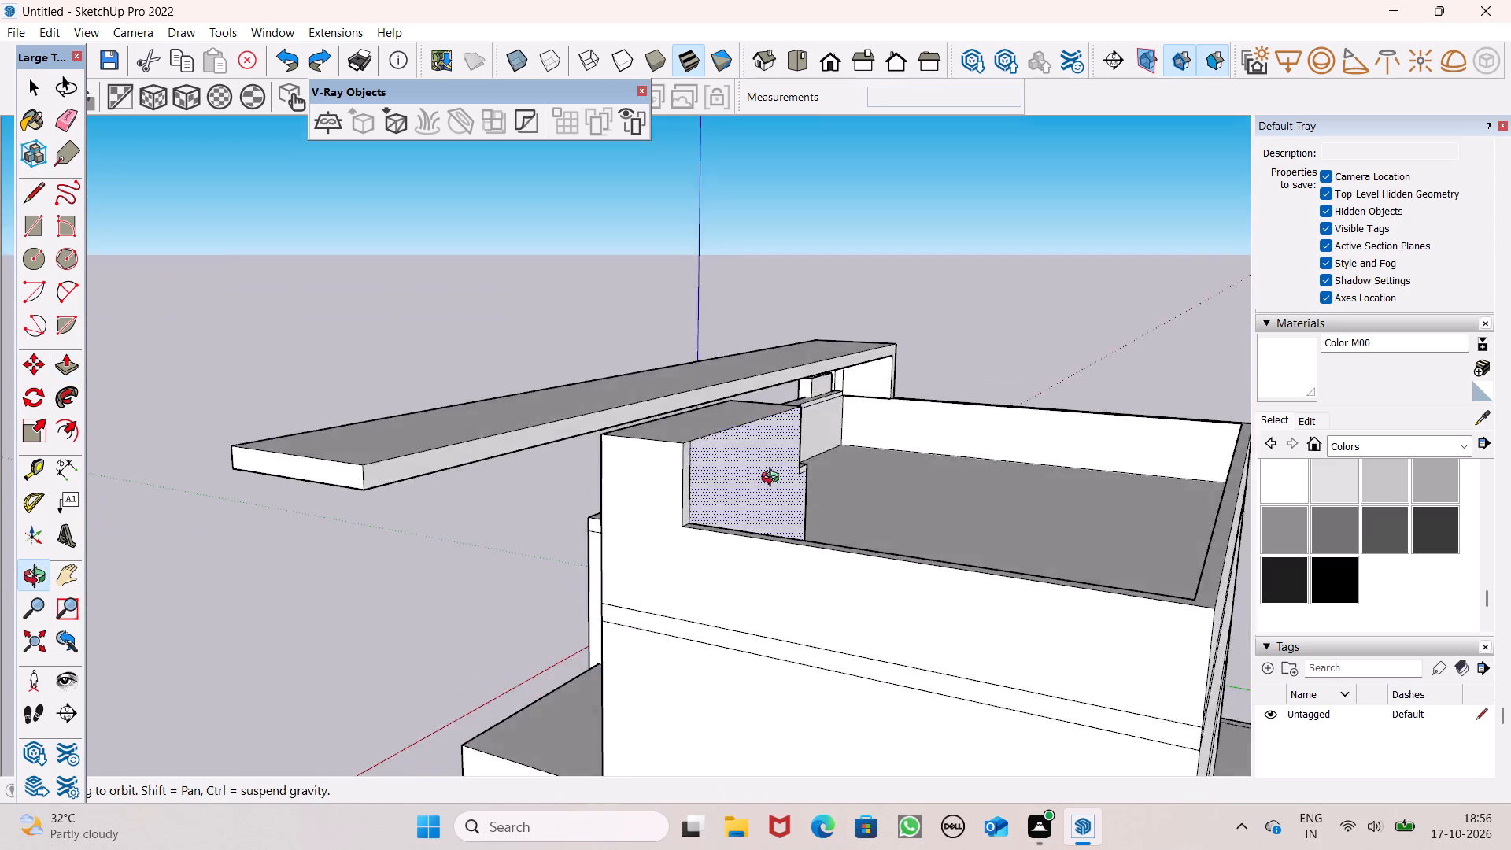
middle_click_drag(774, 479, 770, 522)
Push/Pull the top face of the tall framed wall block down by 7 3/16".
key("space")
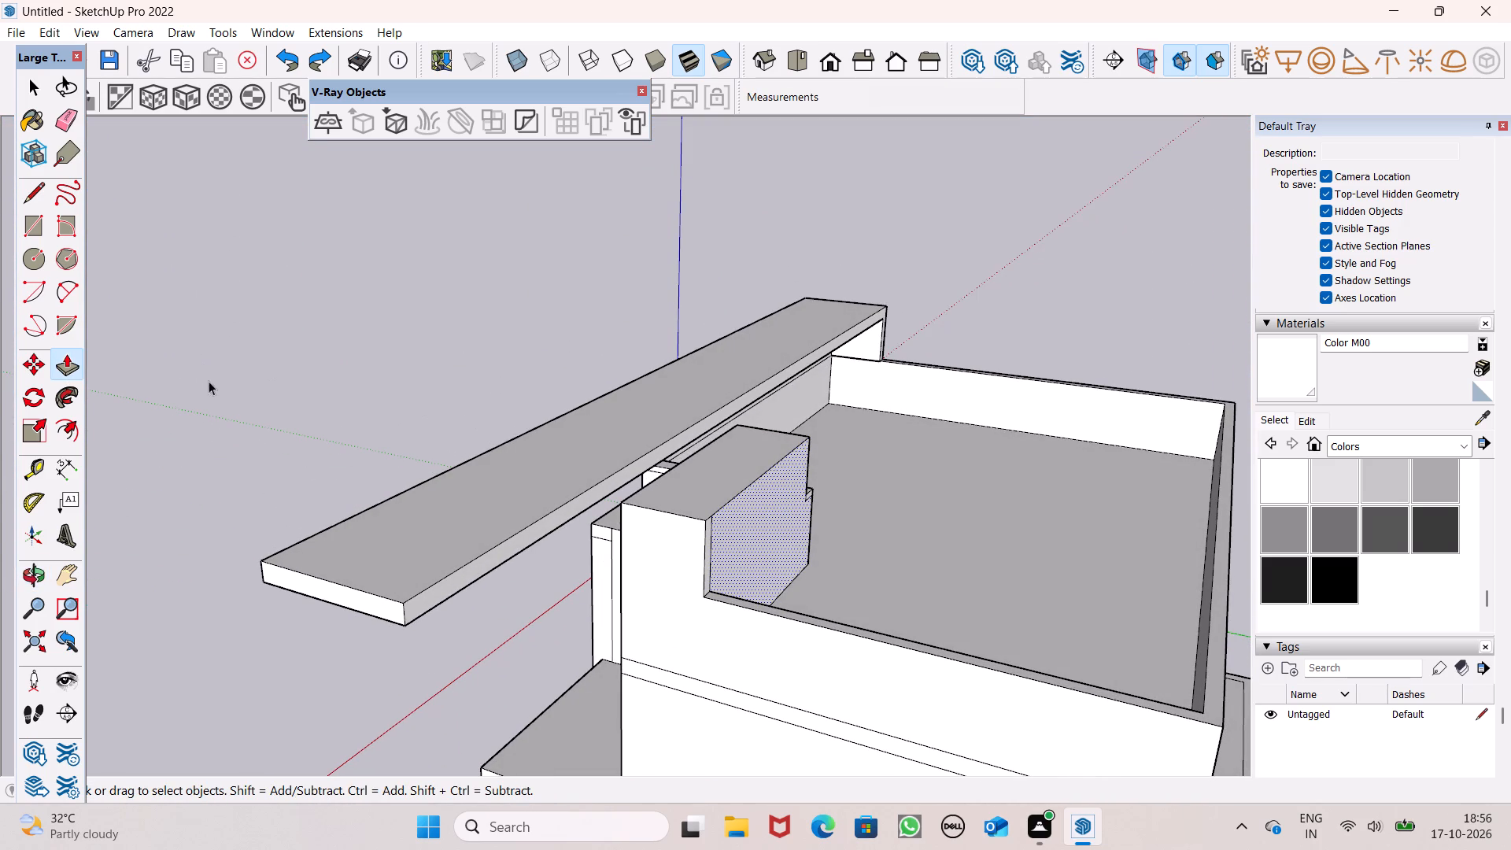
left_click(72, 364)
scroll(628, 440, "up", 4)
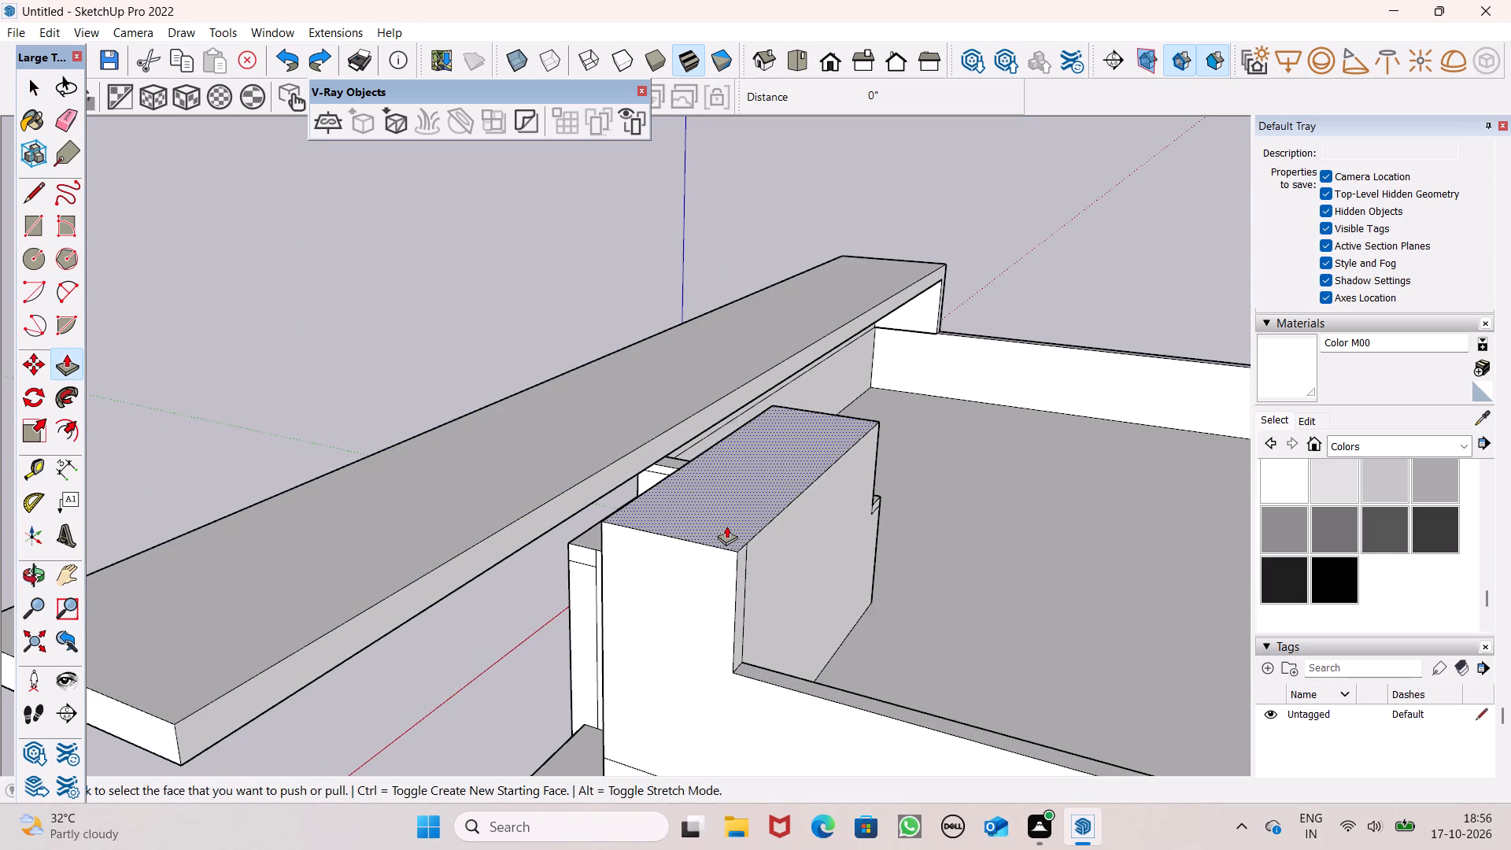
left_click_drag(726, 526, 725, 542)
Push/Pull the overhead slab's long roof-side edge by 7' 3 3/8" so it covers the tall framed wall block.
middle_click_drag(846, 578, 766, 503)
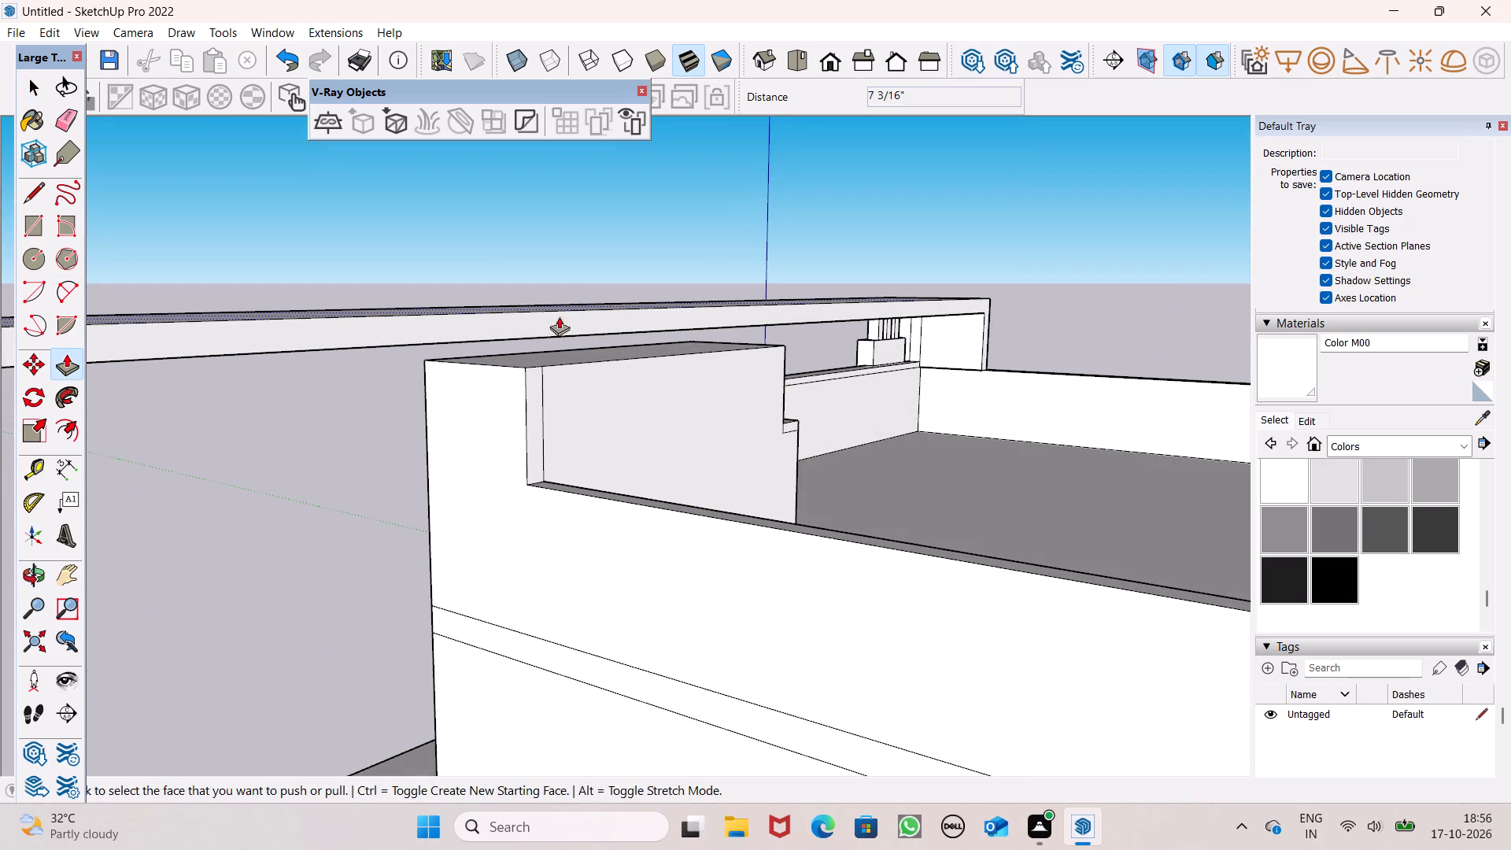
left_click_drag(557, 316, 716, 382)
left_click_drag(545, 334, 672, 380)
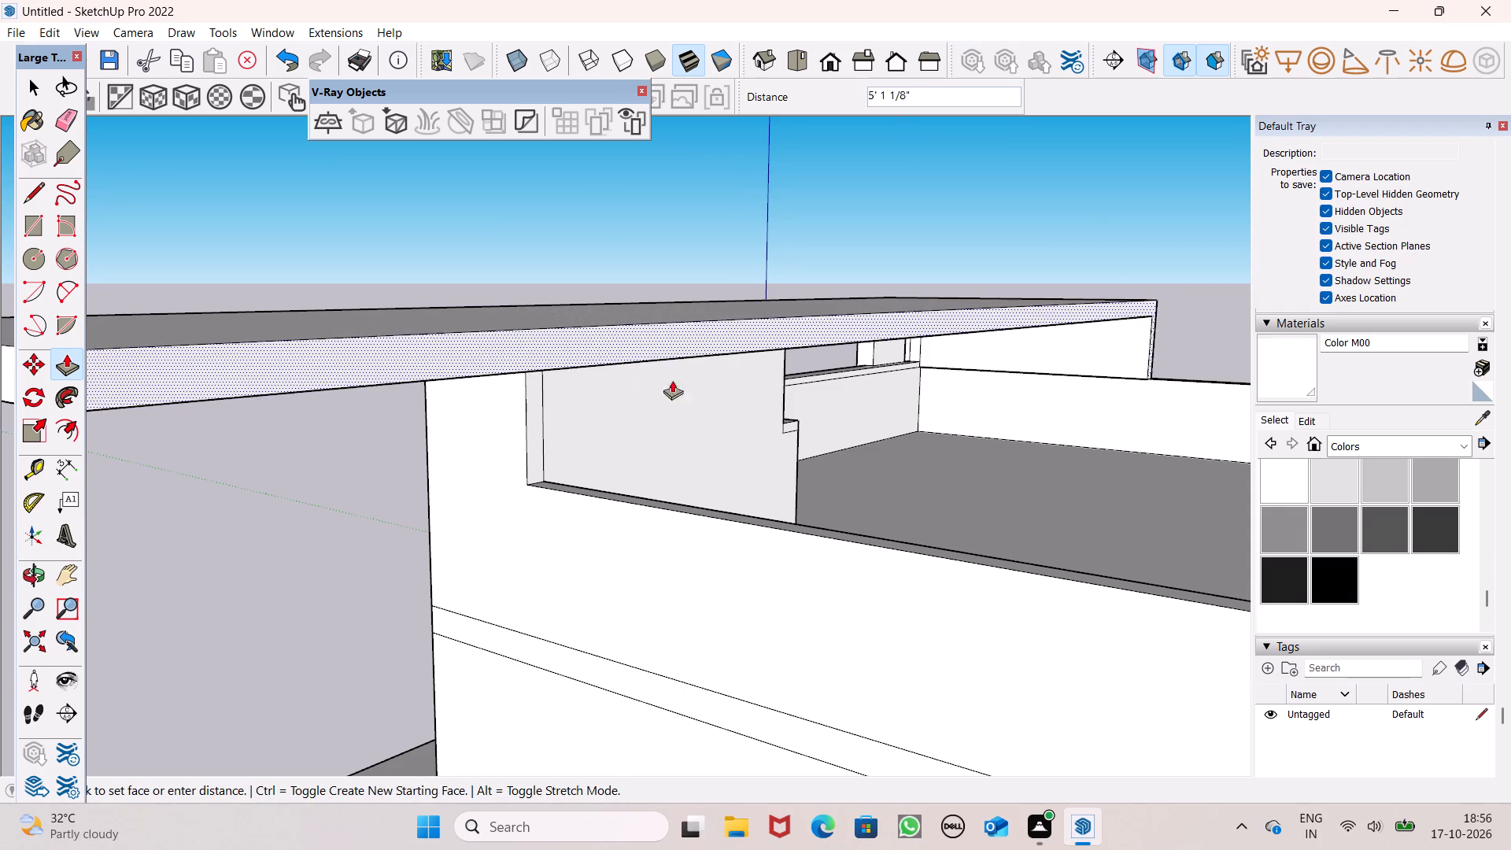
left_click_drag(672, 380, 727, 412)
Raise the top face of the tall framed wall block by 11 1/8" to meet the overhead slab's underside.
middle_click_drag(669, 445, 1002, 378)
scroll(948, 290, "up", 2)
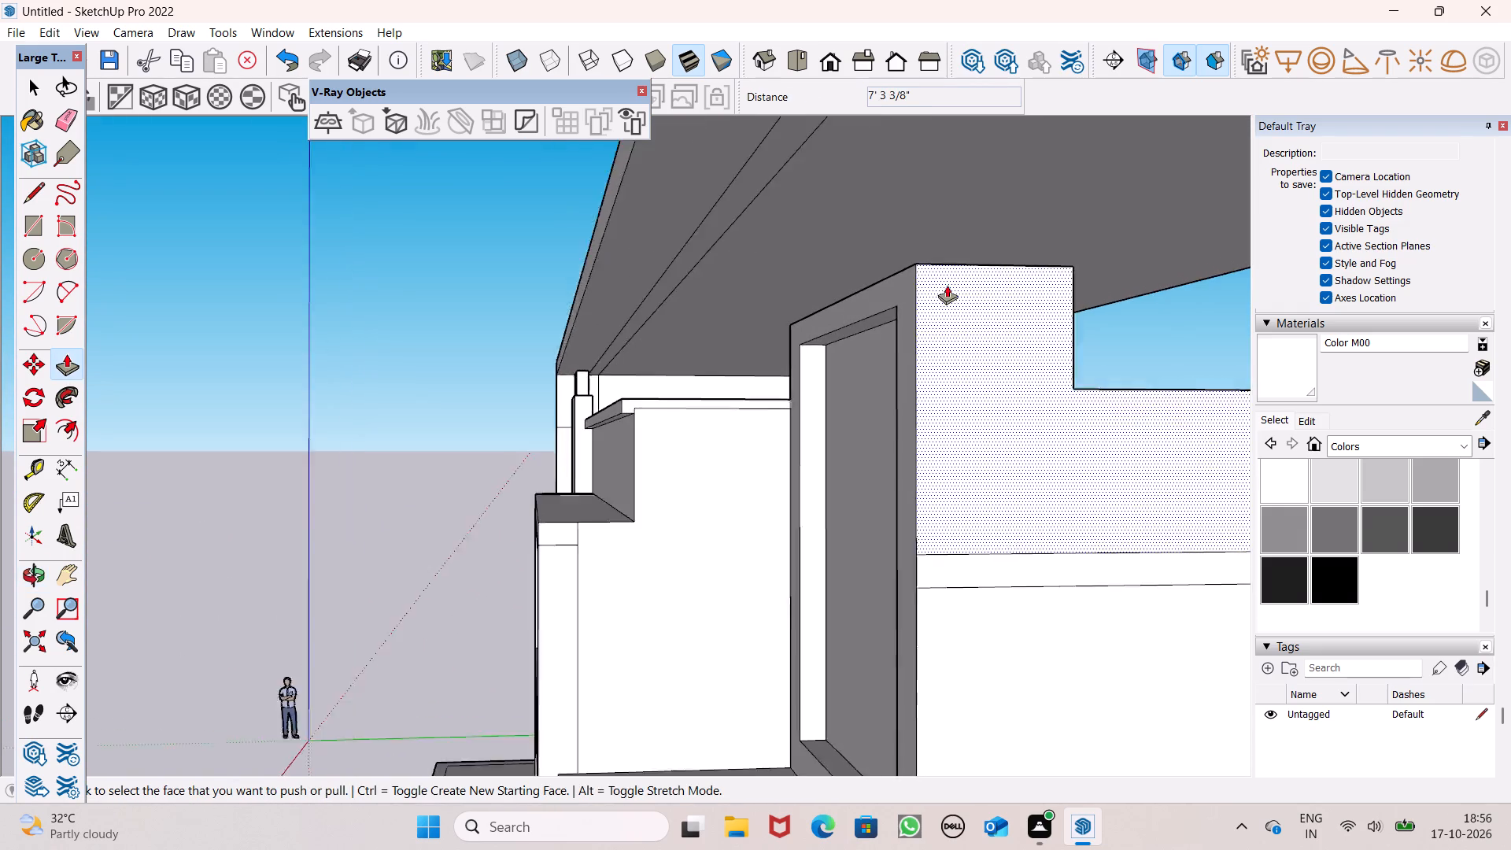
scroll(947, 285, "up", 5)
middle_click_drag(943, 301, 923, 357)
scroll(923, 356, "up", 2)
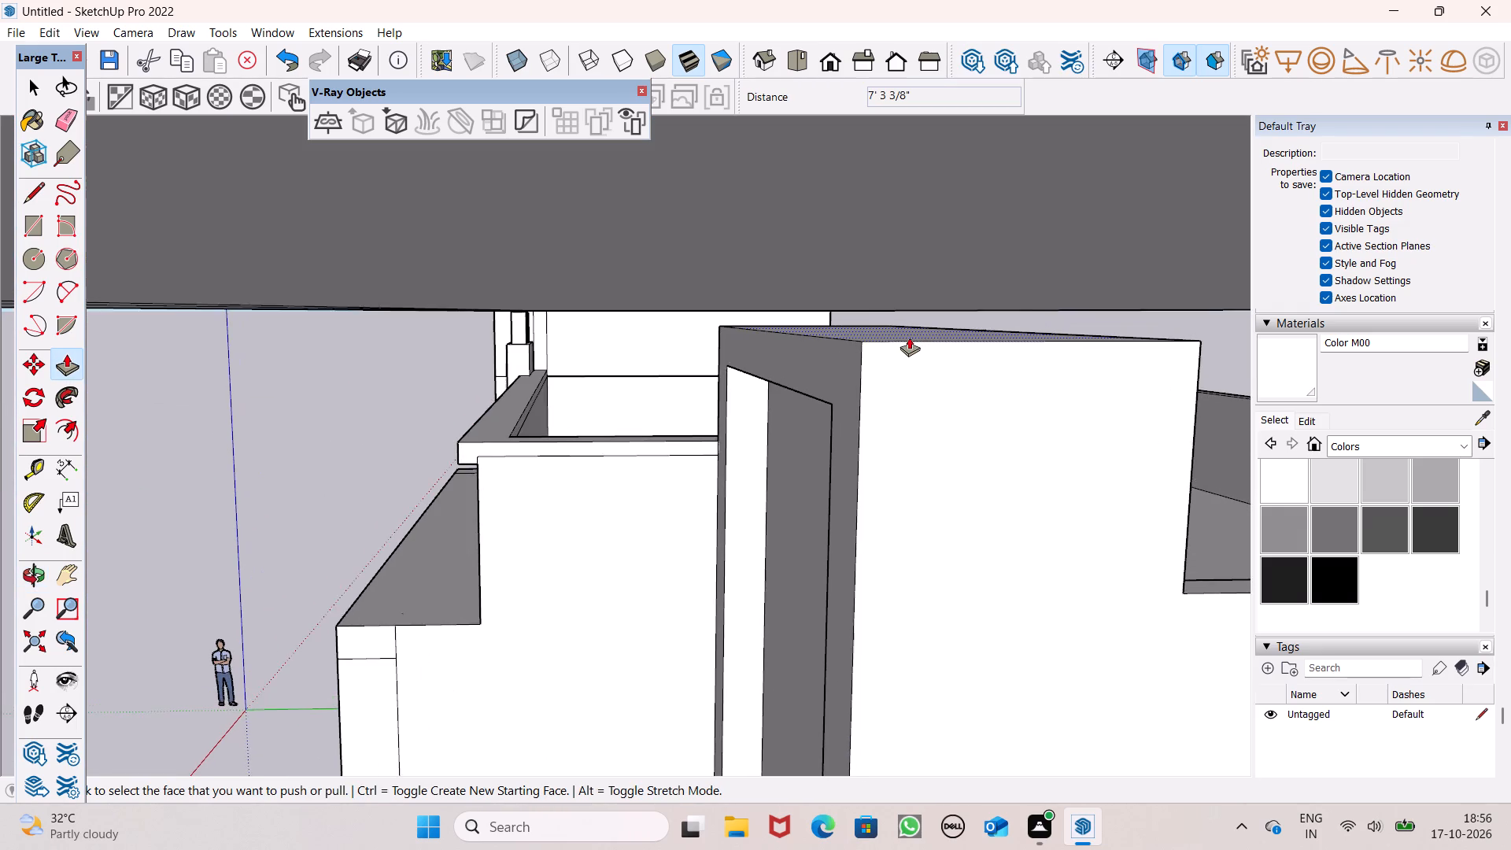
scroll(909, 337, "up", 2)
left_click_drag(902, 334, 900, 274)
Examine the whole house from the front, side and above to check the overhead slab's overhang and its supports.
scroll(834, 322, "down", 3)
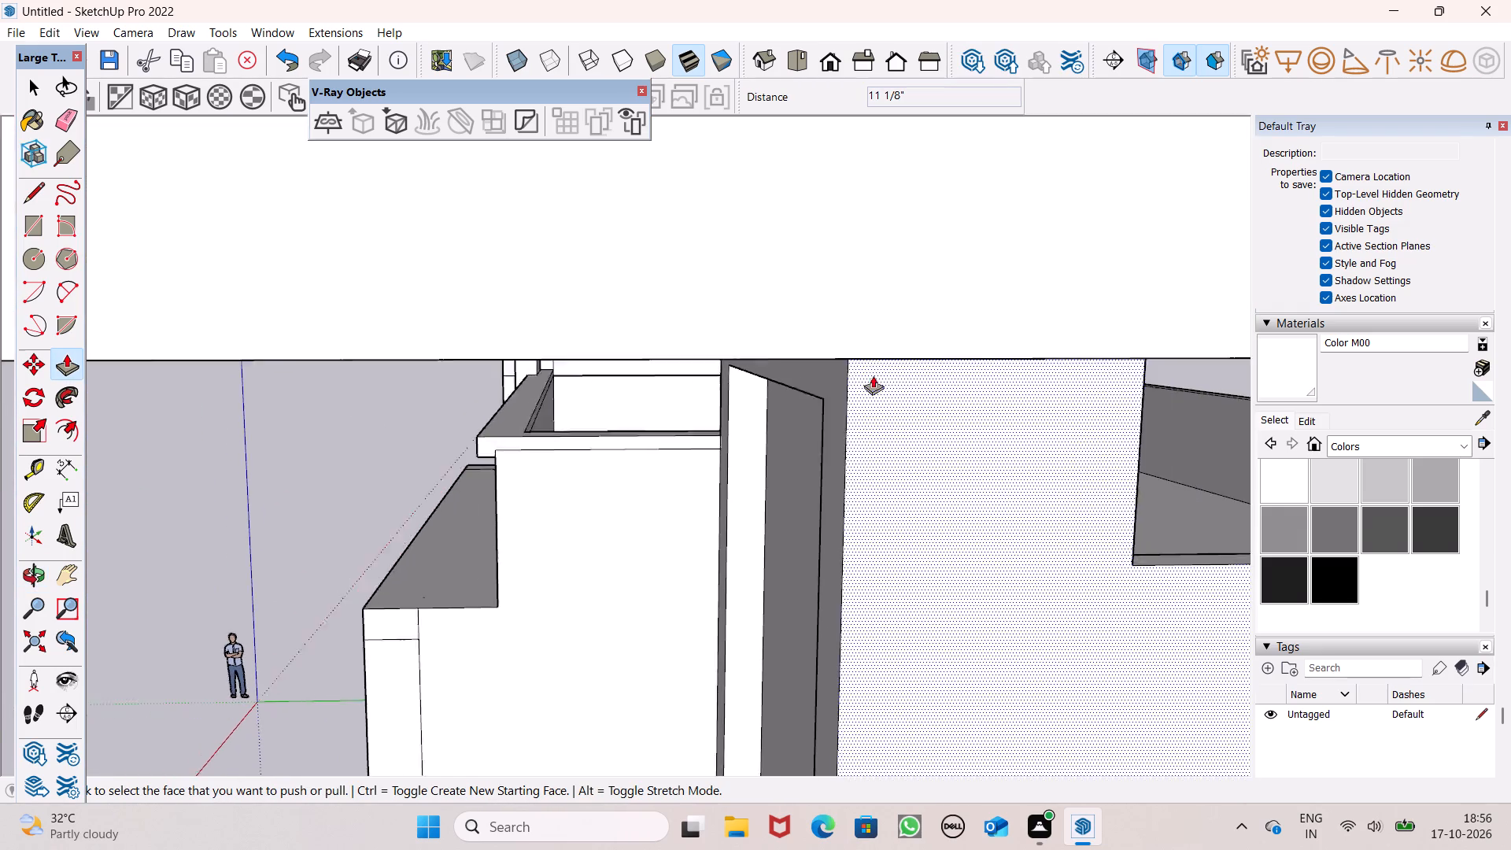
scroll(873, 375, "down", 13)
scroll(939, 216, "down", 6)
middle_click_drag(931, 249, 1217, 215)
scroll(931, 249, "up", 1)
scroll(754, 225, "down", 2)
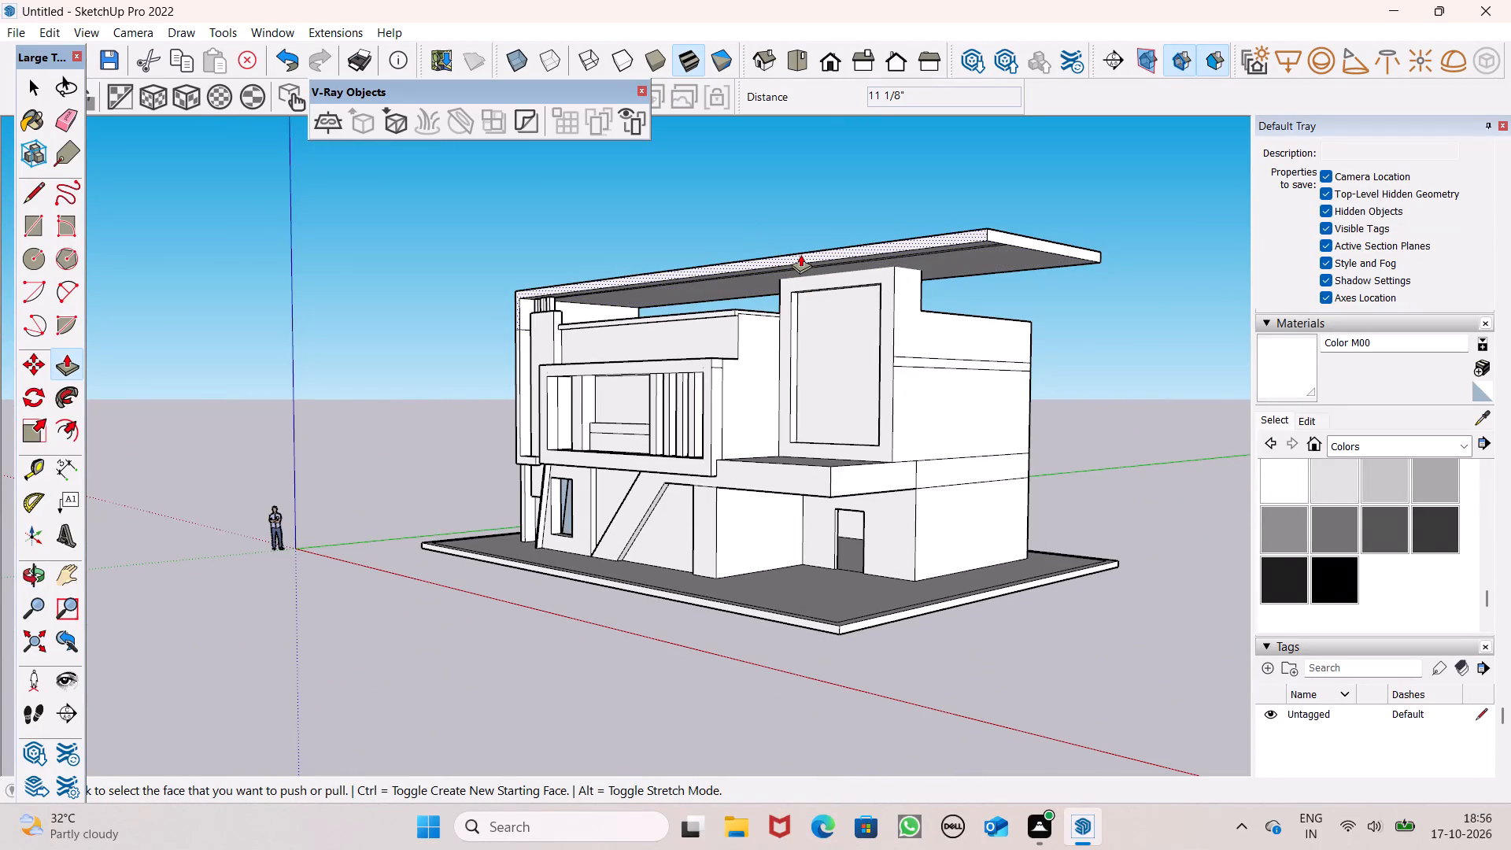
scroll(794, 263, "down", 2)
scroll(802, 329, "up", 1)
middle_click_drag(802, 329, 799, 330)
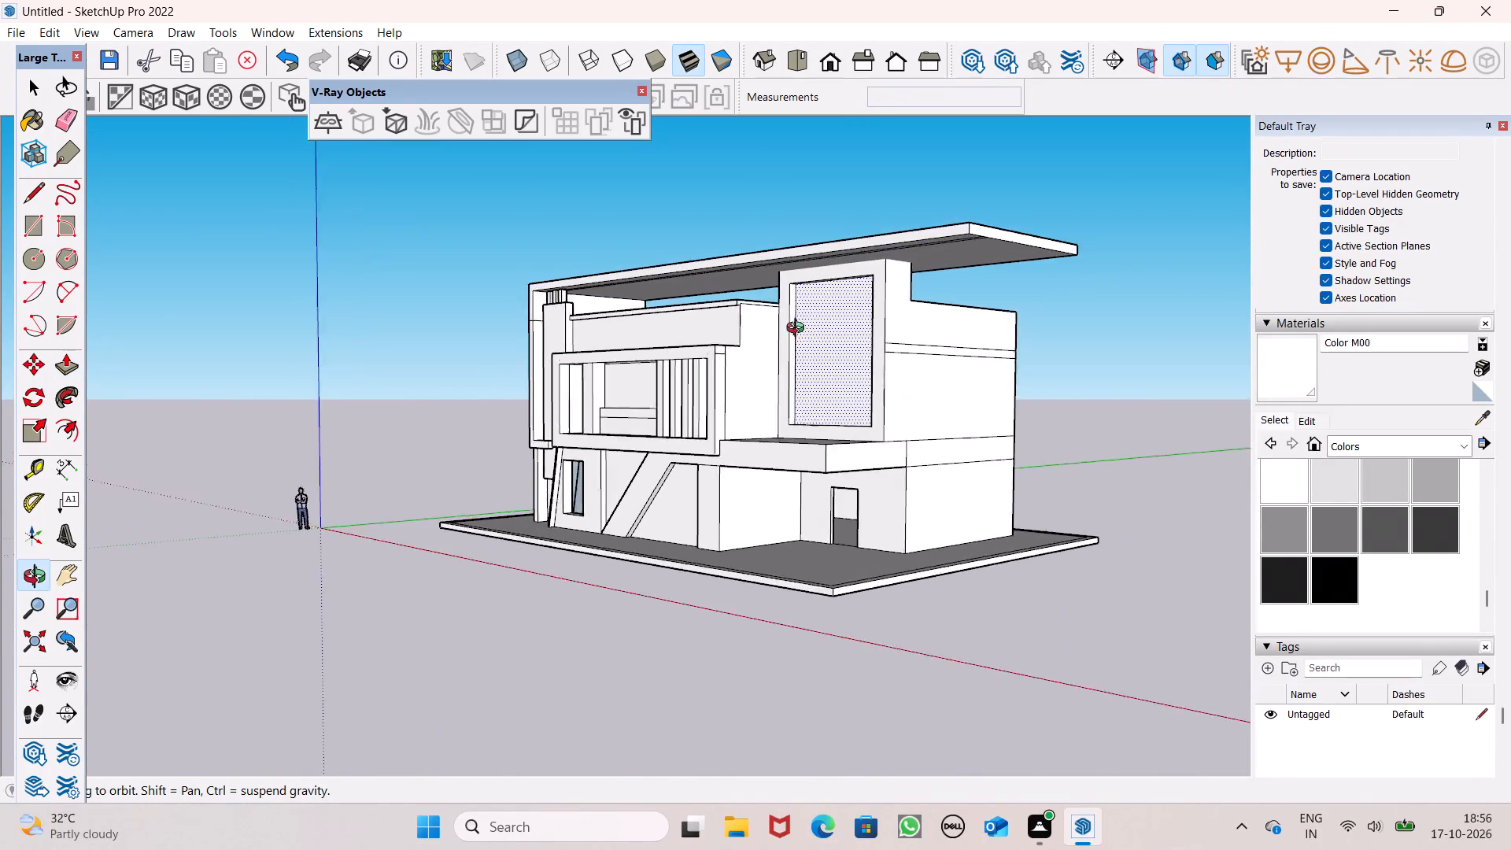
middle_click_drag(799, 330, 537, 383)
scroll(557, 245, "down", 2)
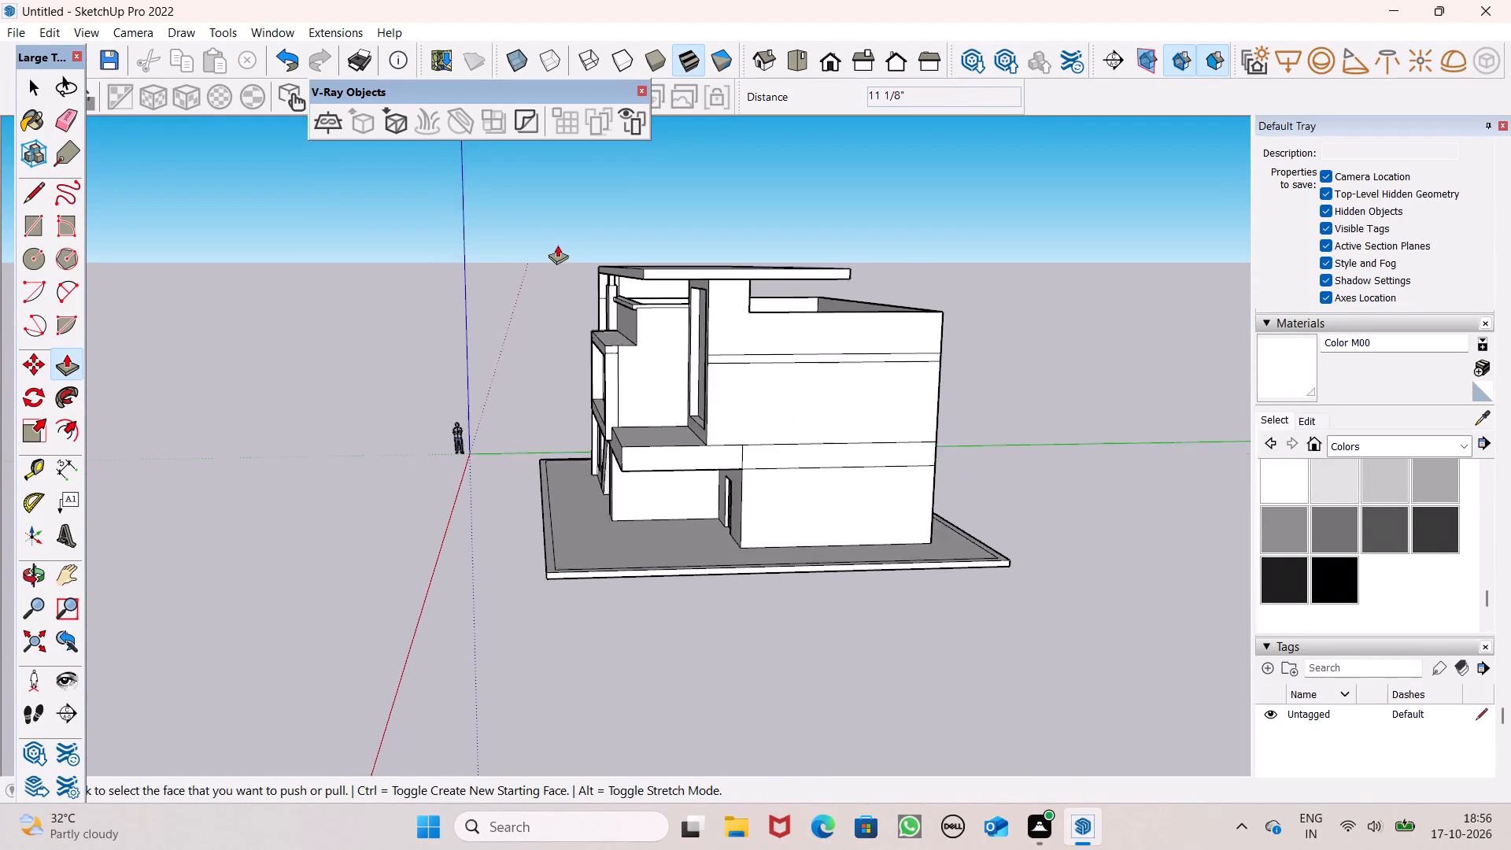
scroll(557, 245, "down", 4)
middle_click_drag(736, 336, 1082, 475)
scroll(1077, 471, "up", 1)
scroll(921, 394, "up", 1)
middle_click_drag(918, 408, 418, 385)
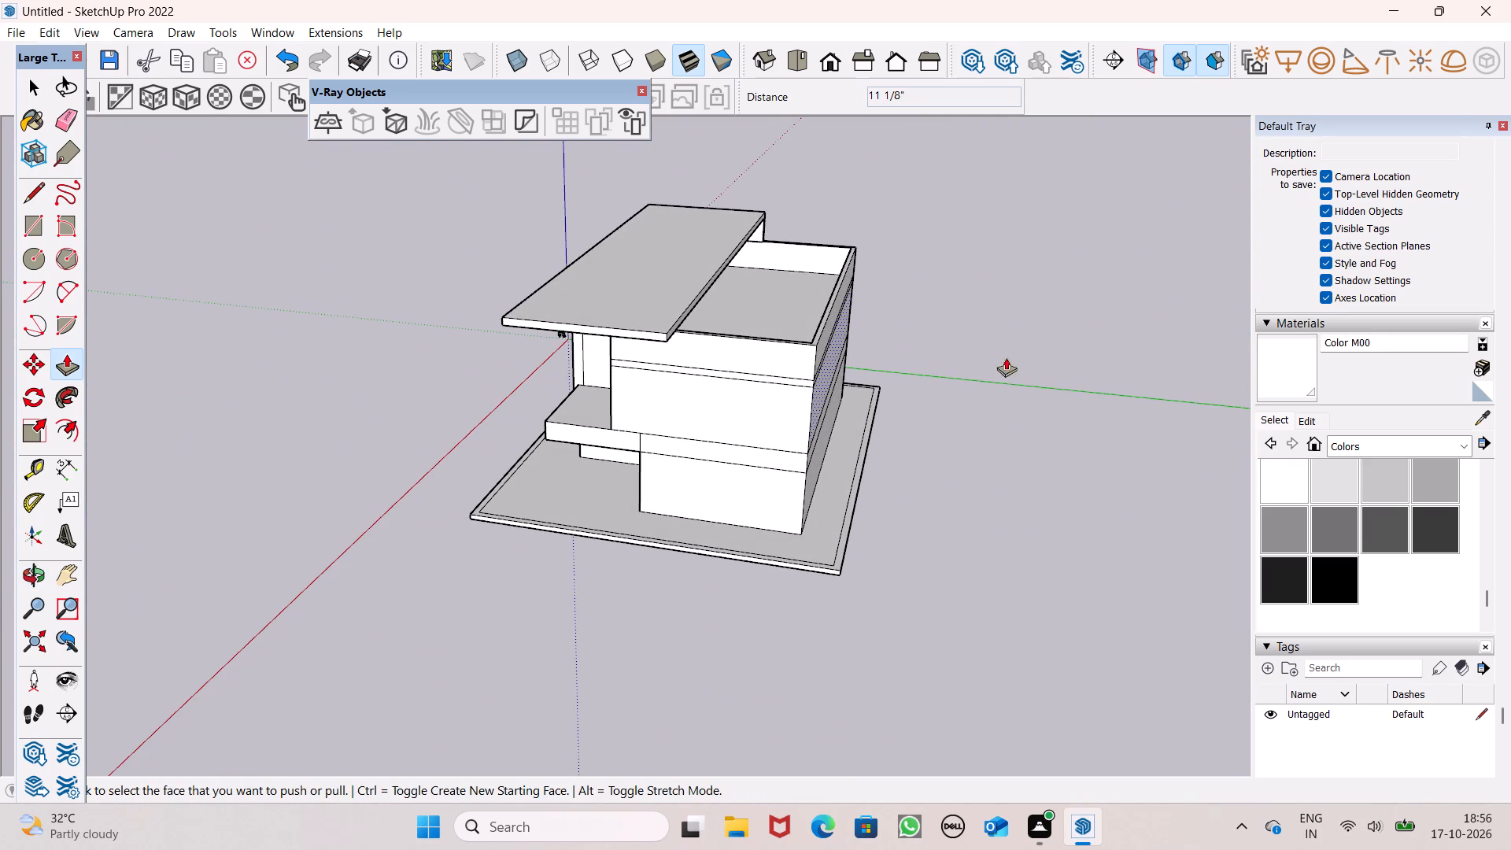
Draw a vertical line about 16' long on the far side wall, from the parapet's inner corner to the floor-band edge.
scroll(768, 343, "up", 1)
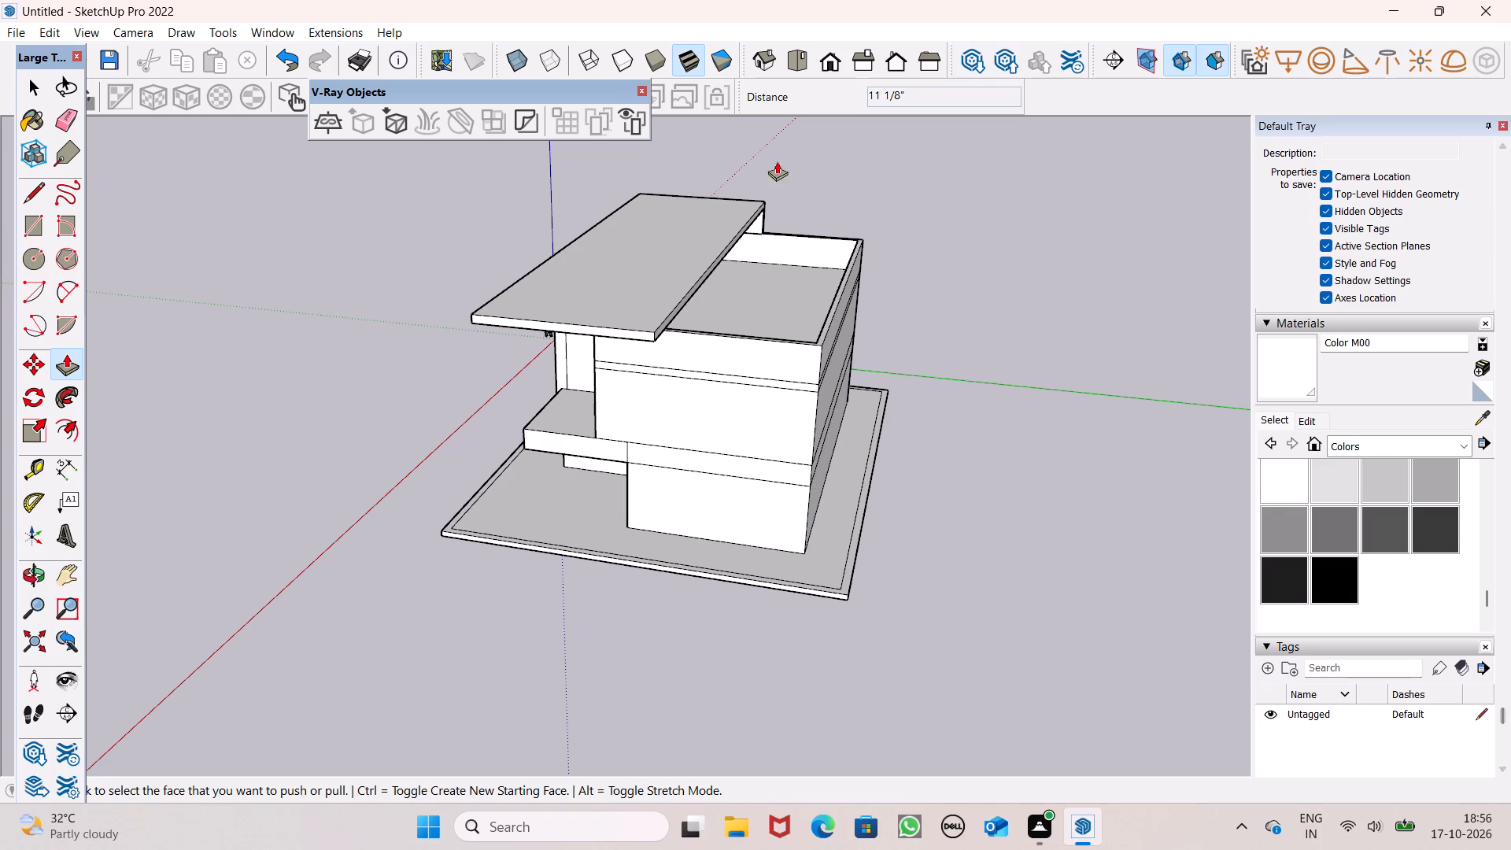
scroll(629, 317, "up", 1)
middle_click_drag(650, 401, 696, 314)
scroll(678, 342, "up", 1)
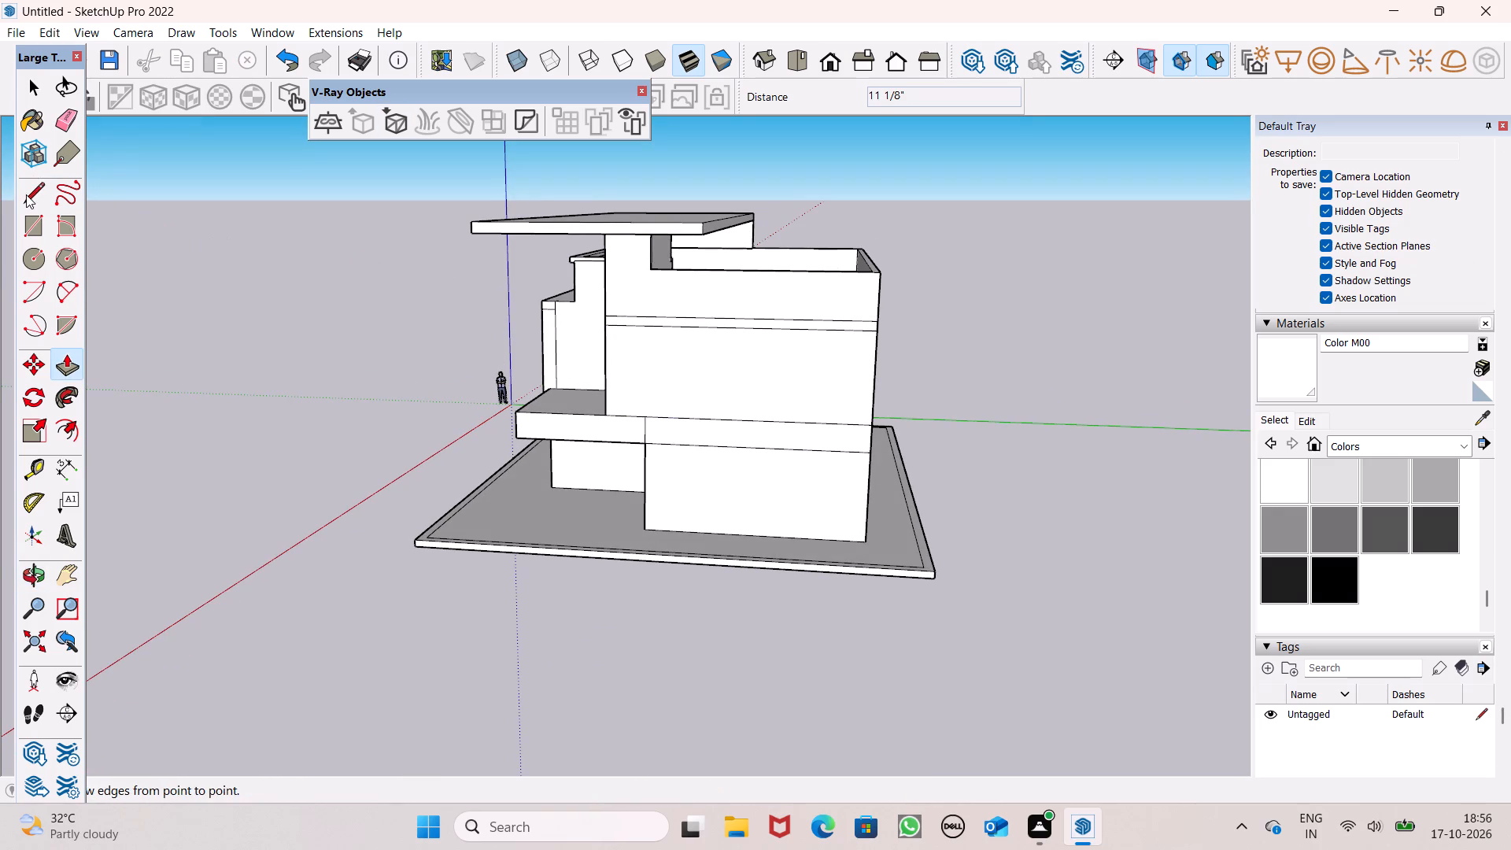
left_click(26, 194)
scroll(641, 292, "up", 10)
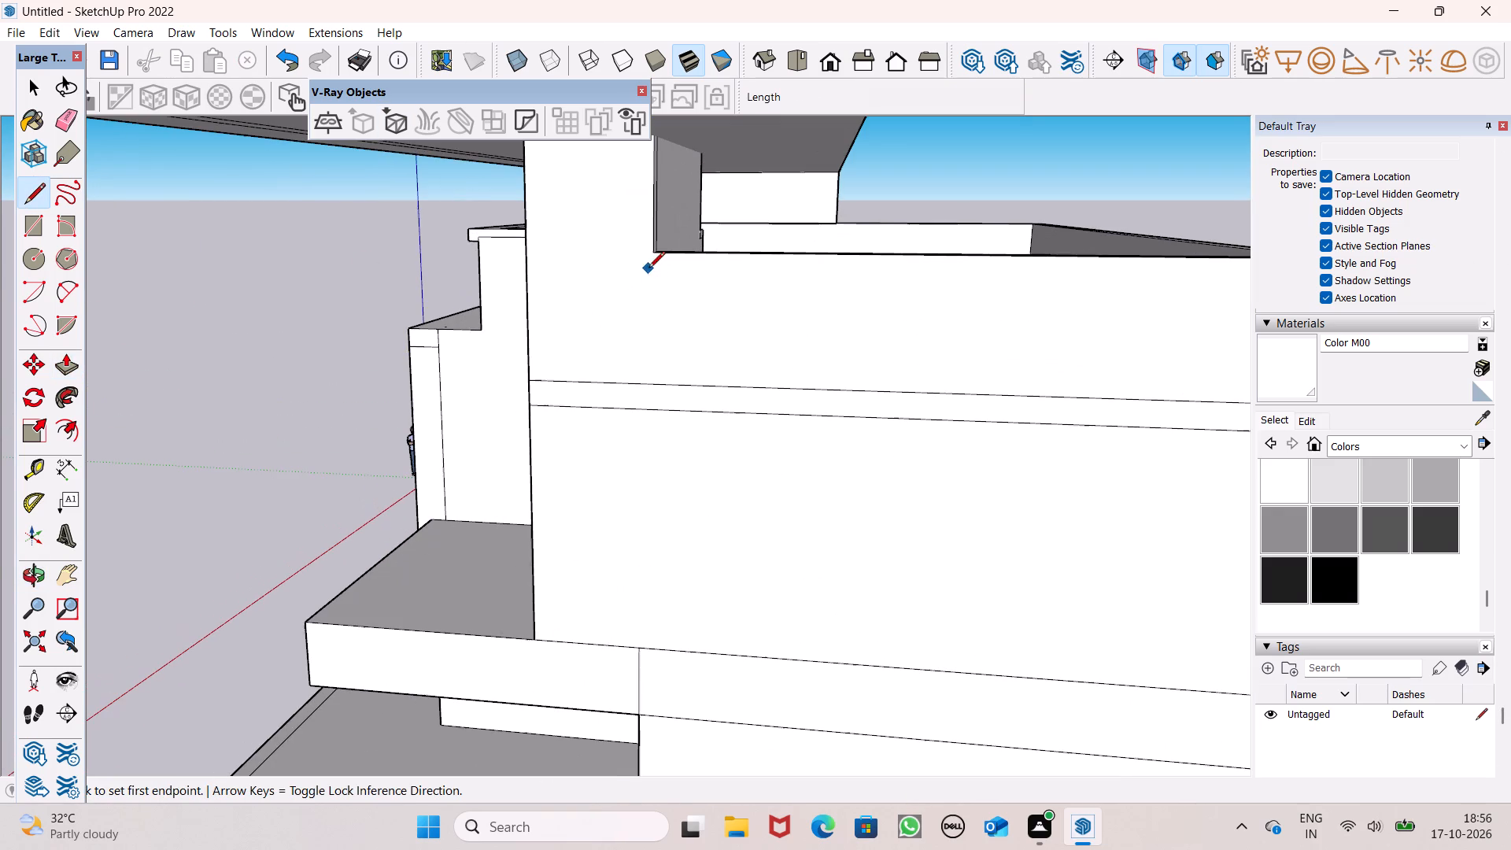
left_click_drag(648, 252, 646, 267)
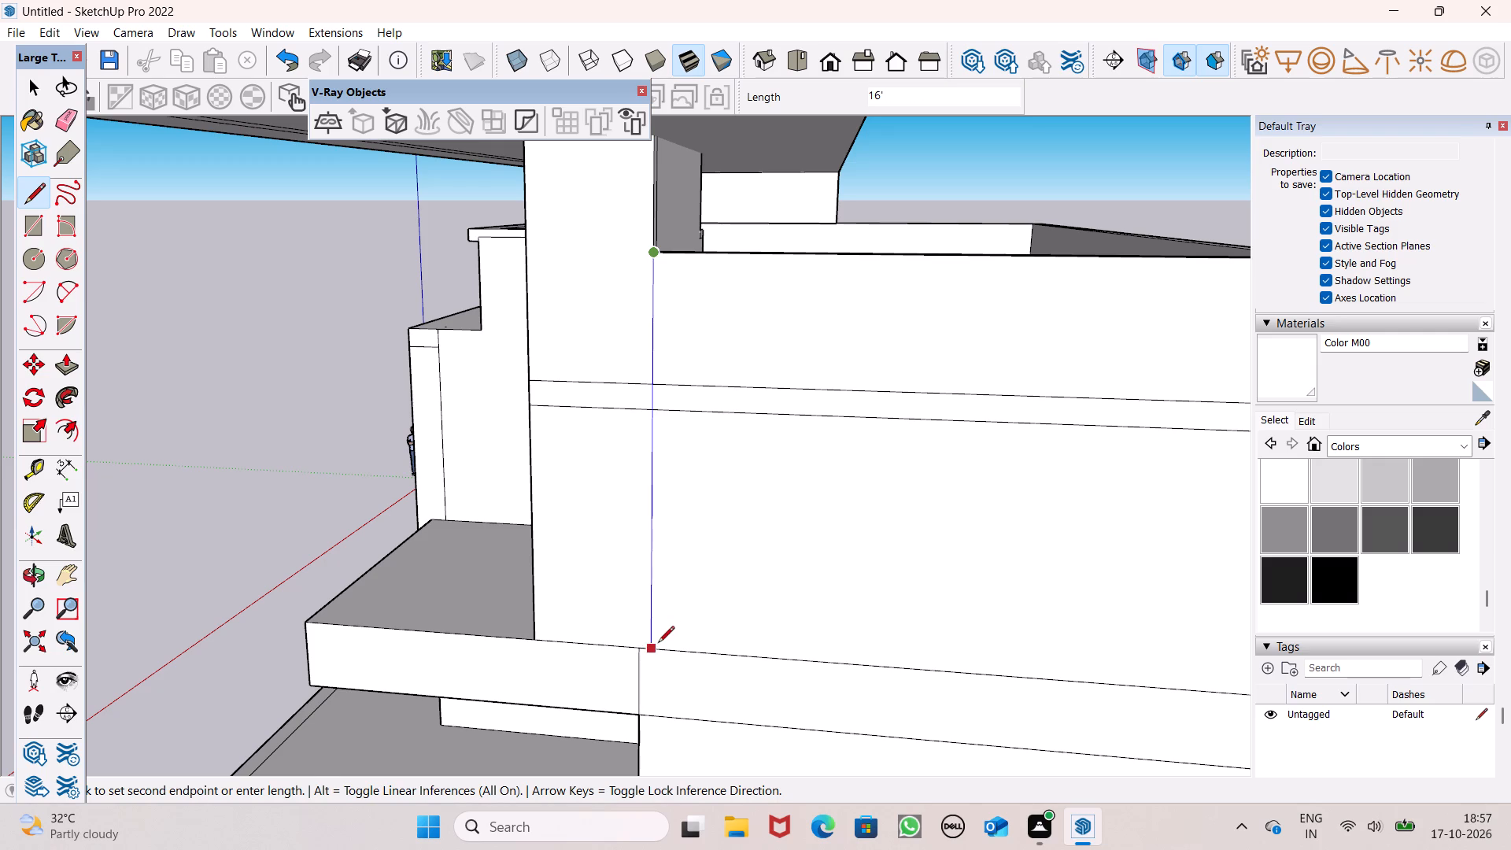
left_click(657, 644)
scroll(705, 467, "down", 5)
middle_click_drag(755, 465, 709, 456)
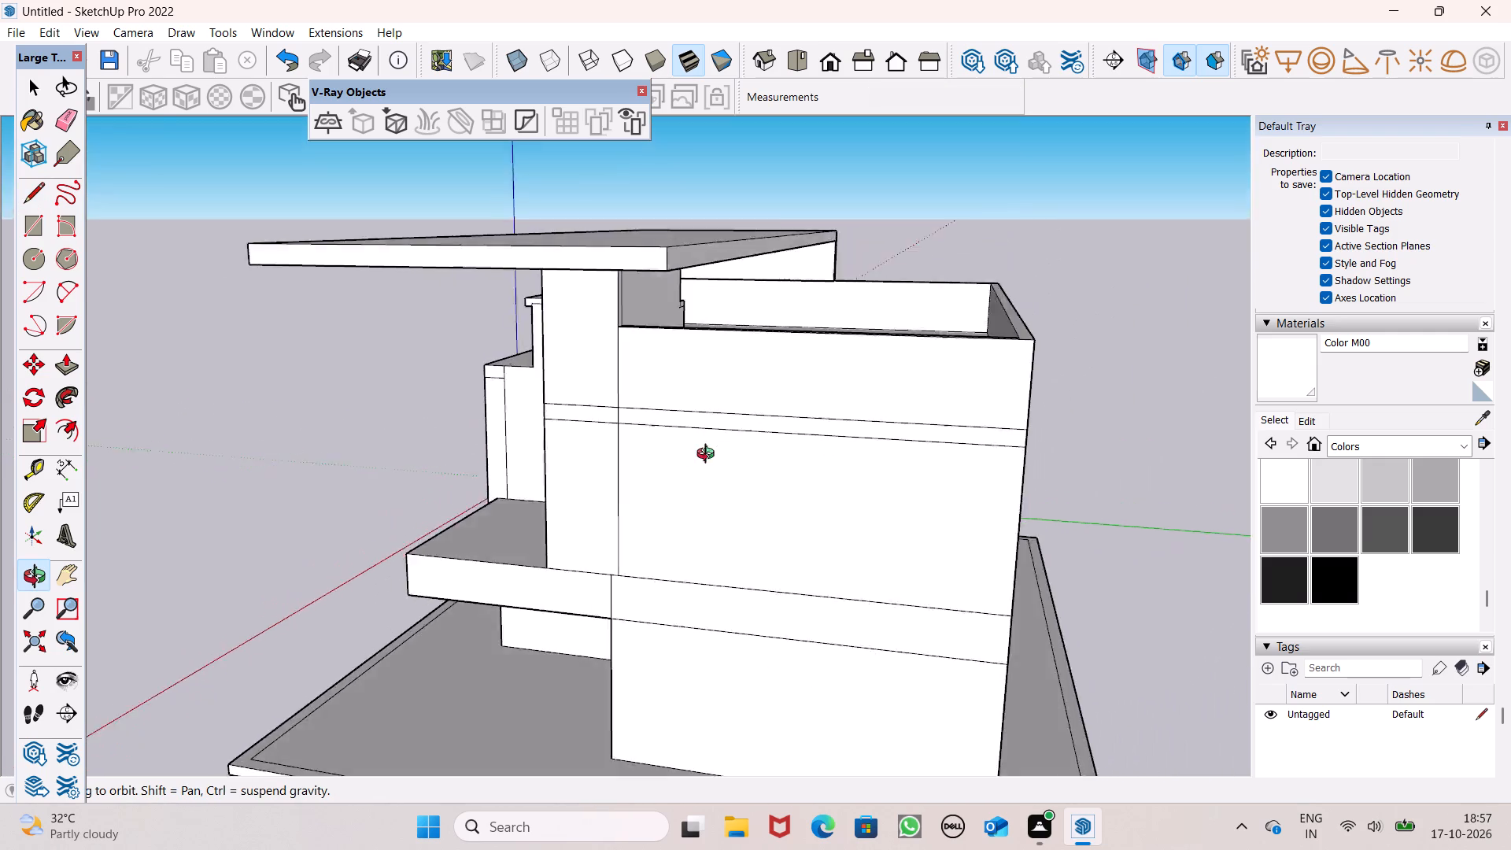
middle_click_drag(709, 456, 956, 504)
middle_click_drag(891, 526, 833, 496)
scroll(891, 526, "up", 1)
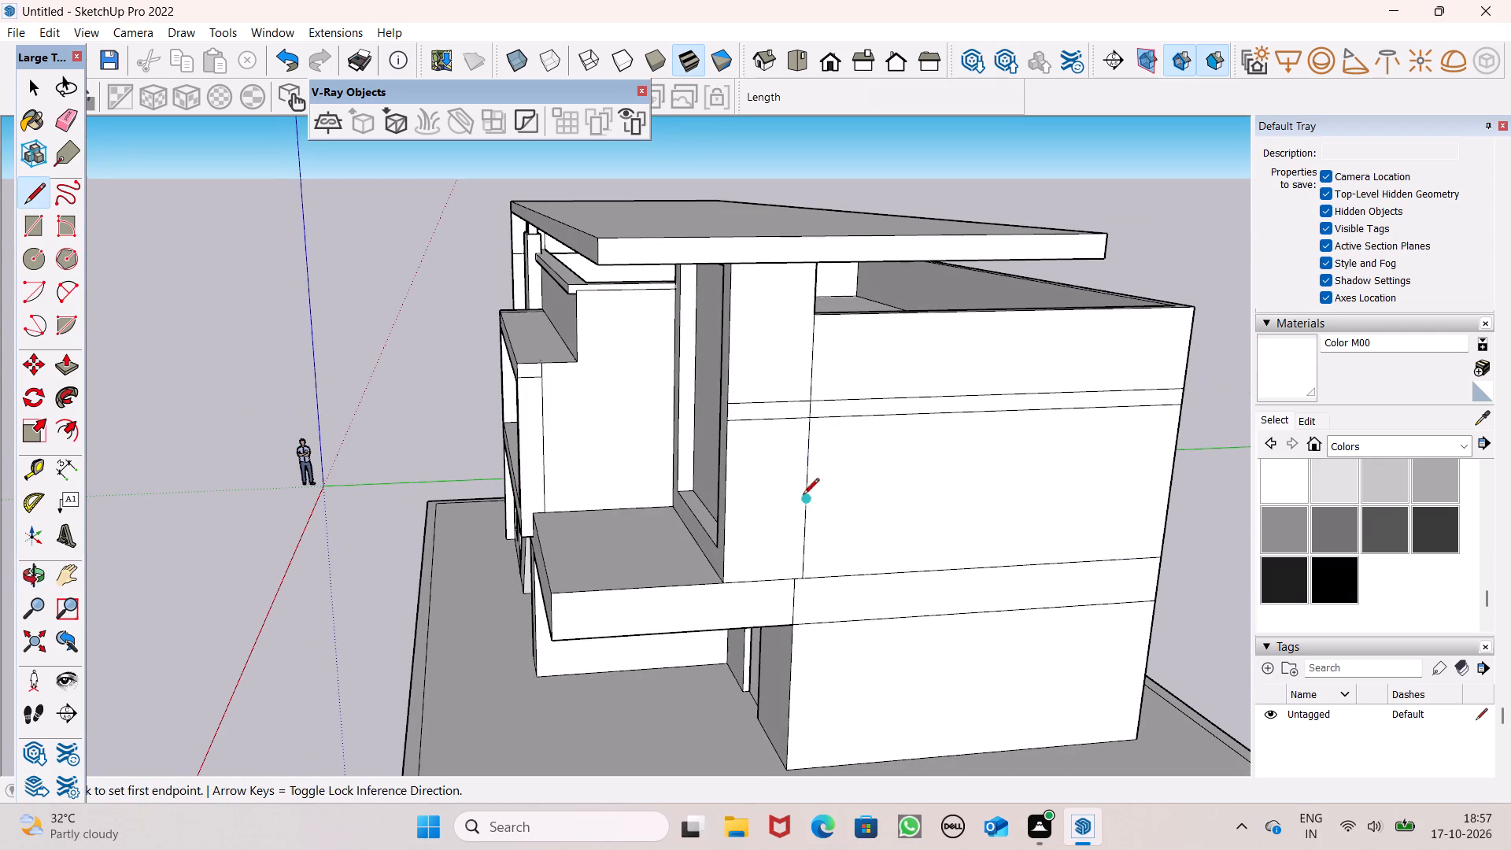
Draw a short line across the far-side parapet's top face, splitting off the section next to the tall wall block.
middle_click_drag(826, 577, 794, 578)
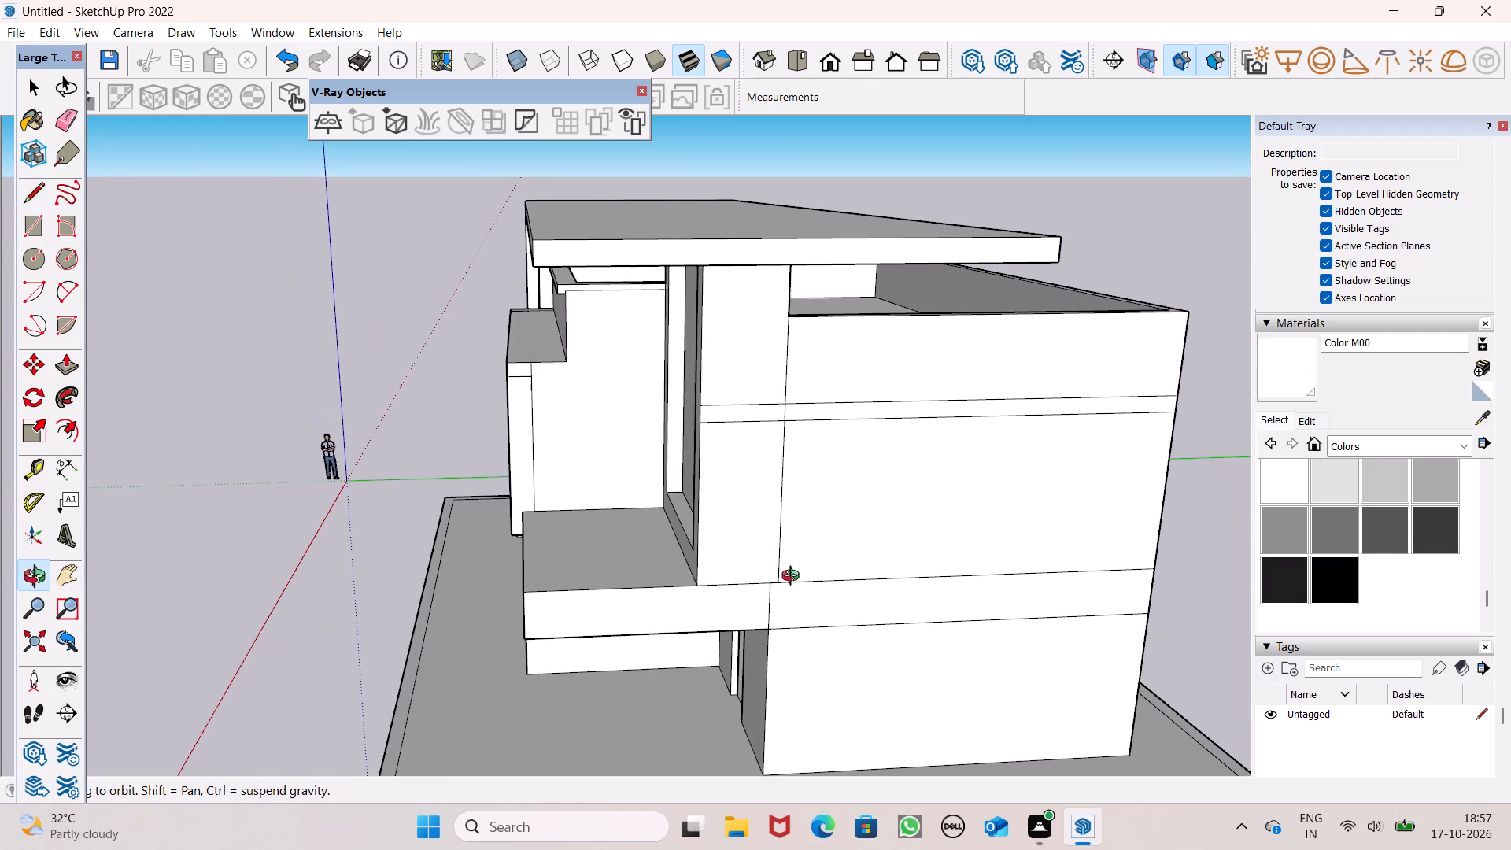
middle_click_drag(794, 578, 787, 578)
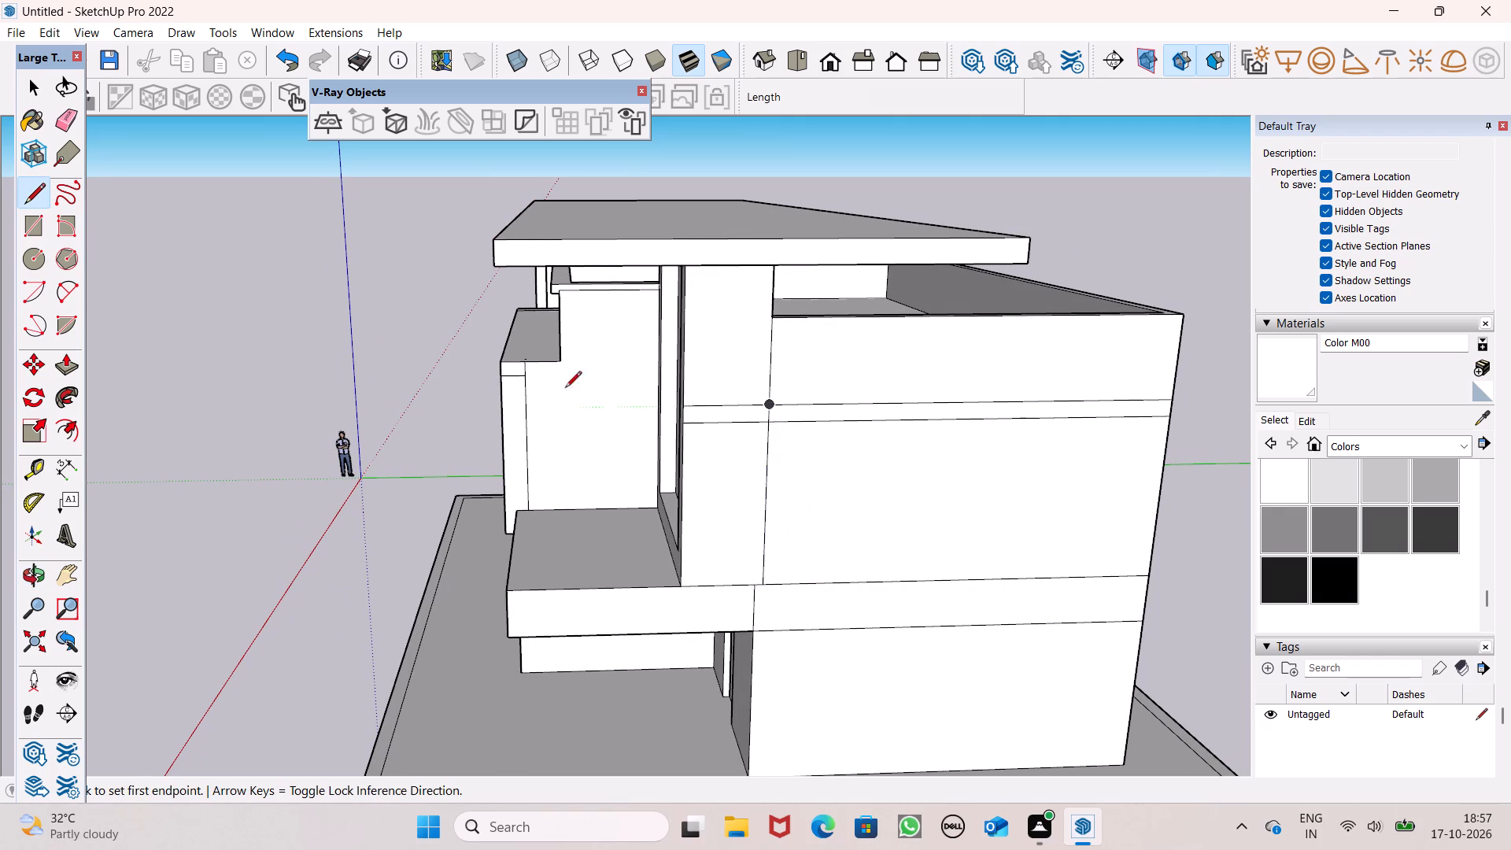
scroll(661, 370, "down", 1)
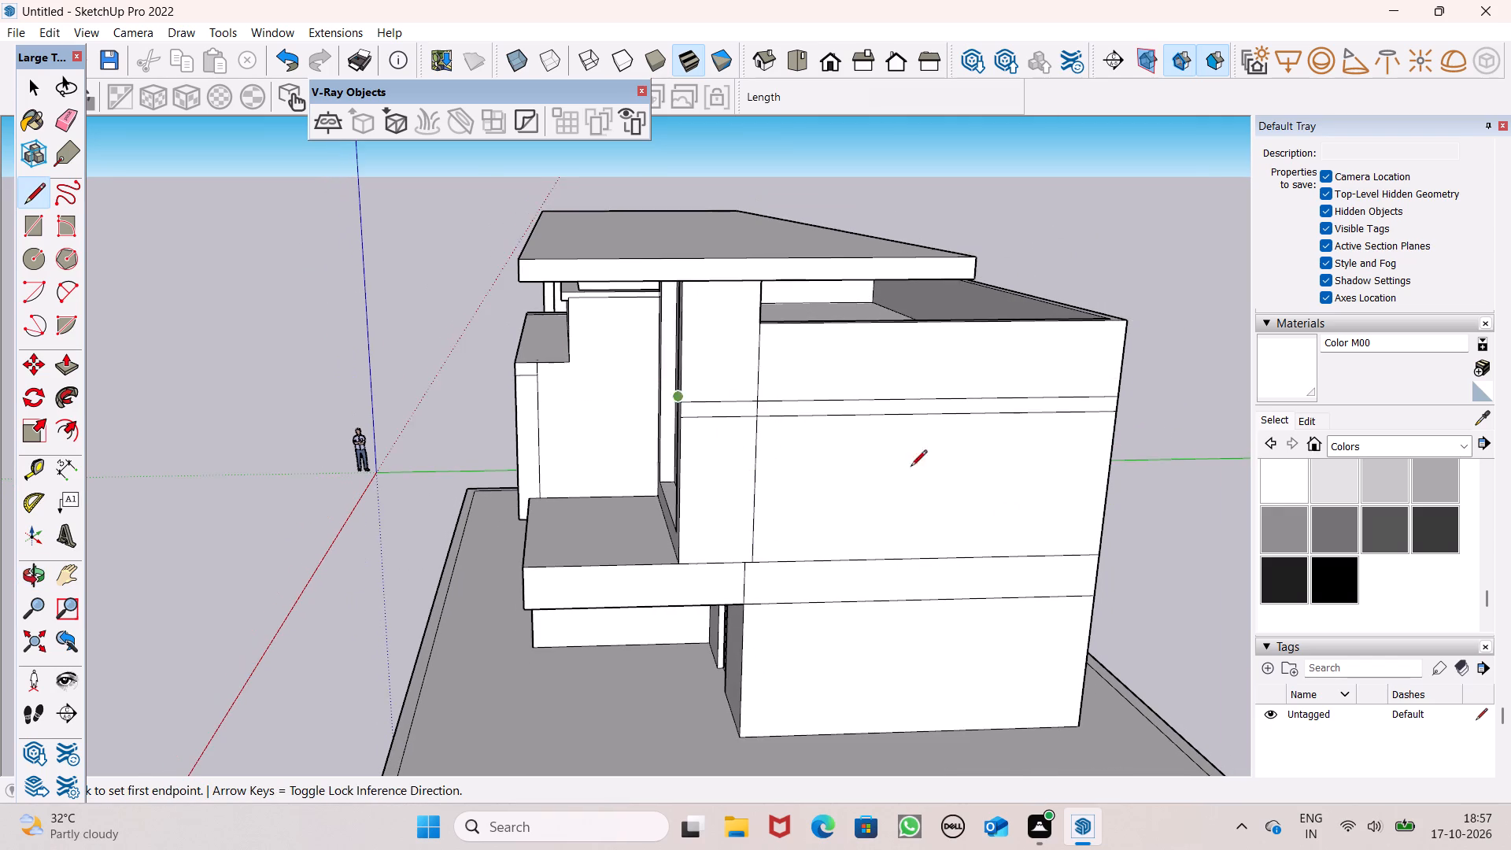
middle_click_drag(1007, 530, 932, 511)
scroll(976, 434, "down", 2)
middle_click_drag(1114, 564, 1109, 578)
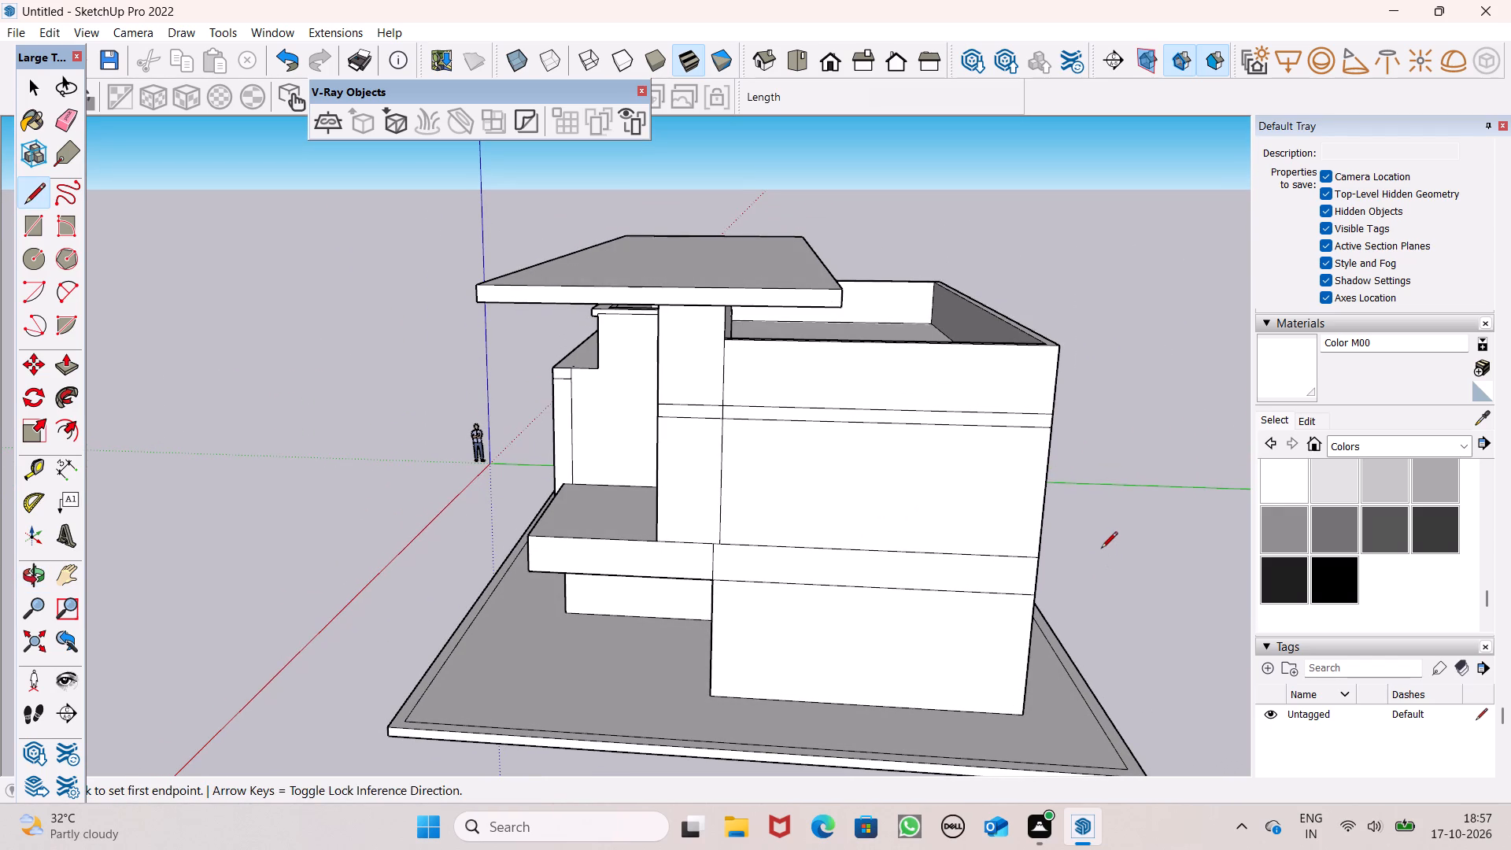
middle_click_drag(1015, 530, 1003, 540)
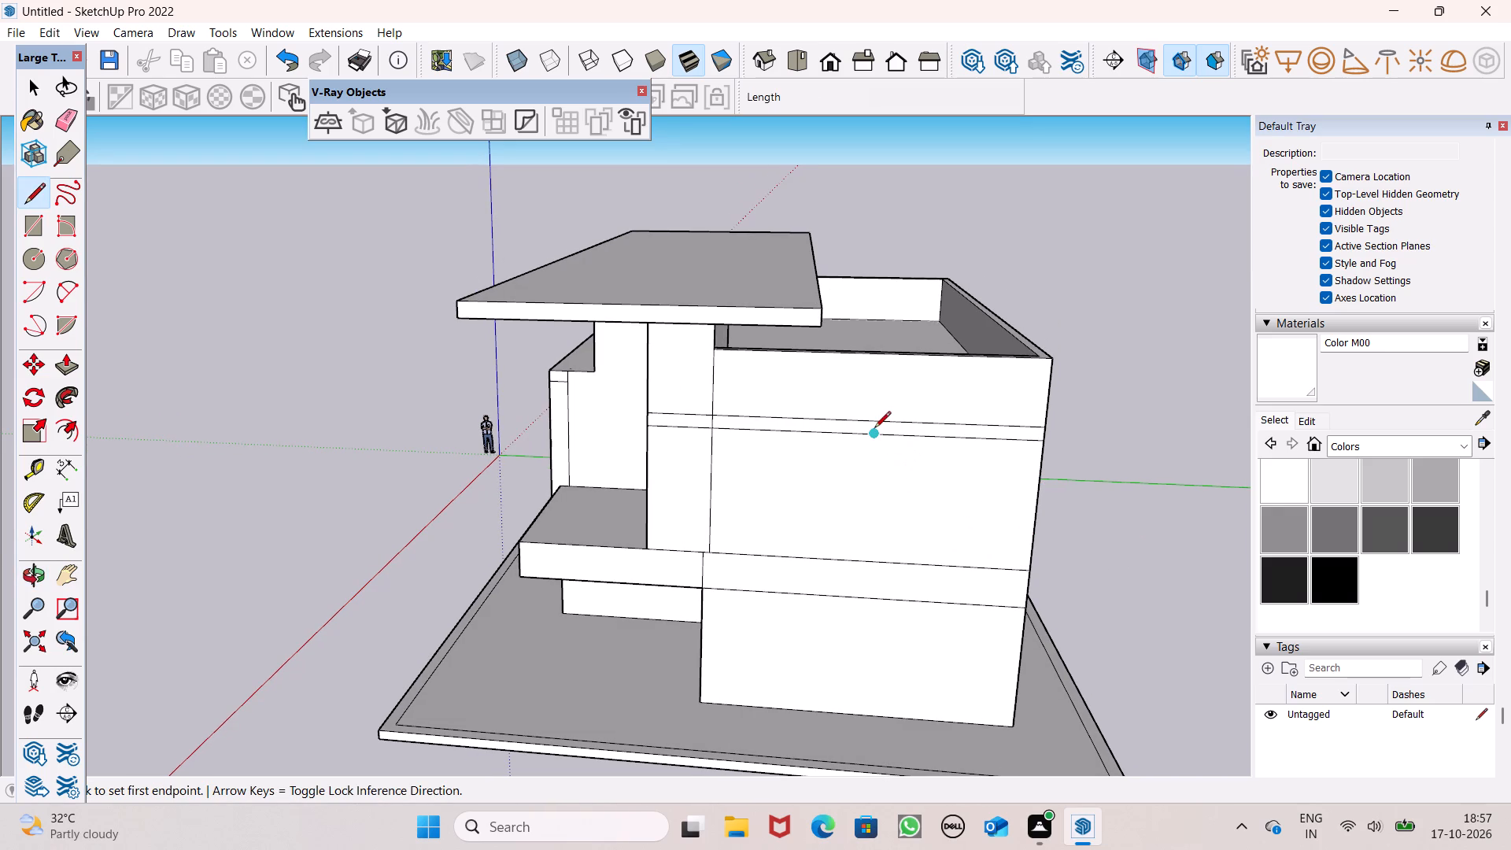
middle_click_drag(835, 357, 800, 293)
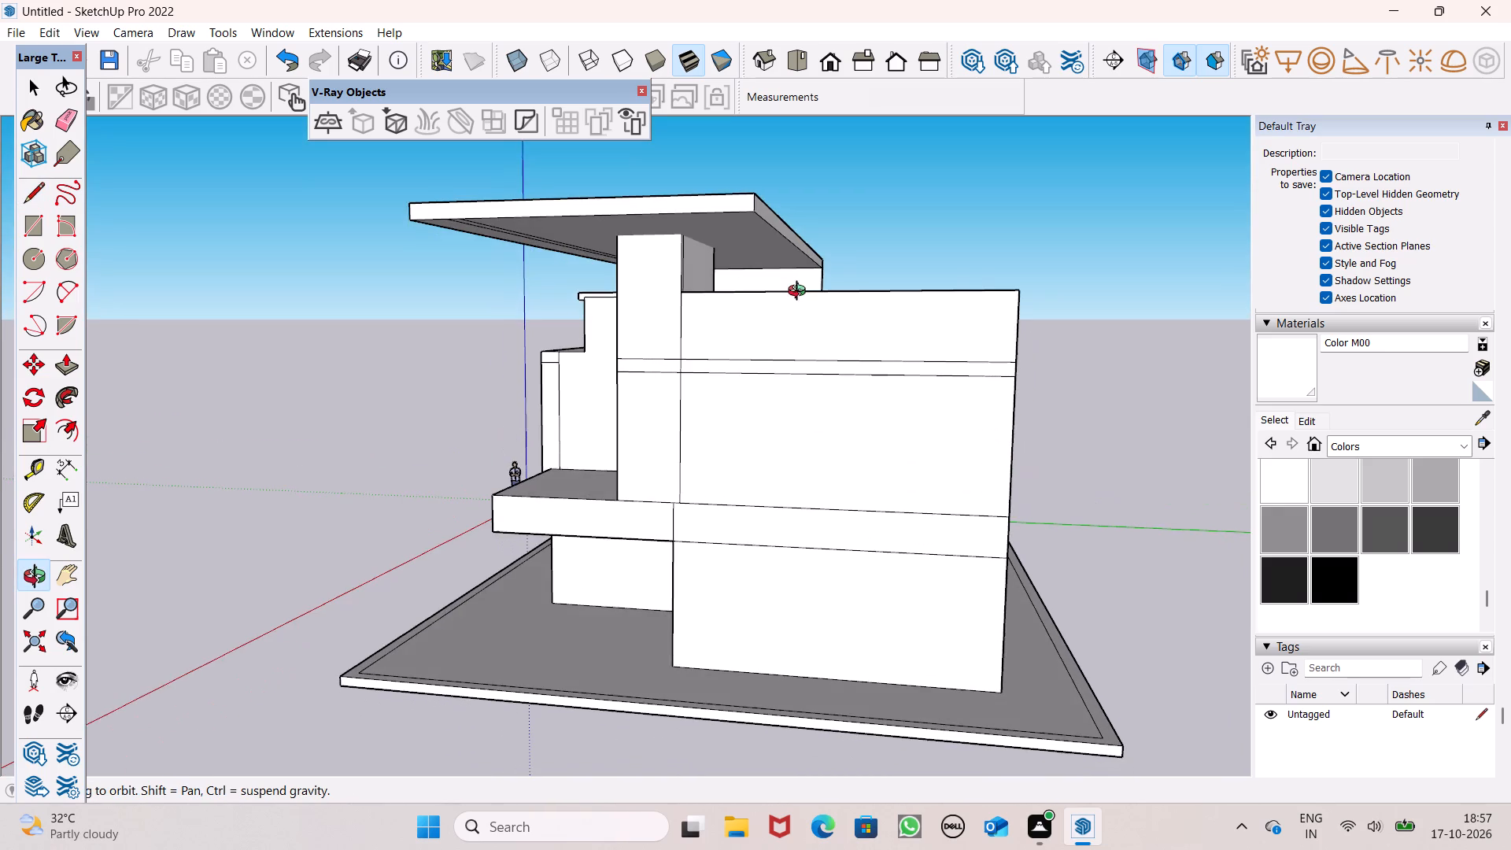
middle_click_drag(800, 293, 717, 437)
scroll(700, 437, "up", 1)
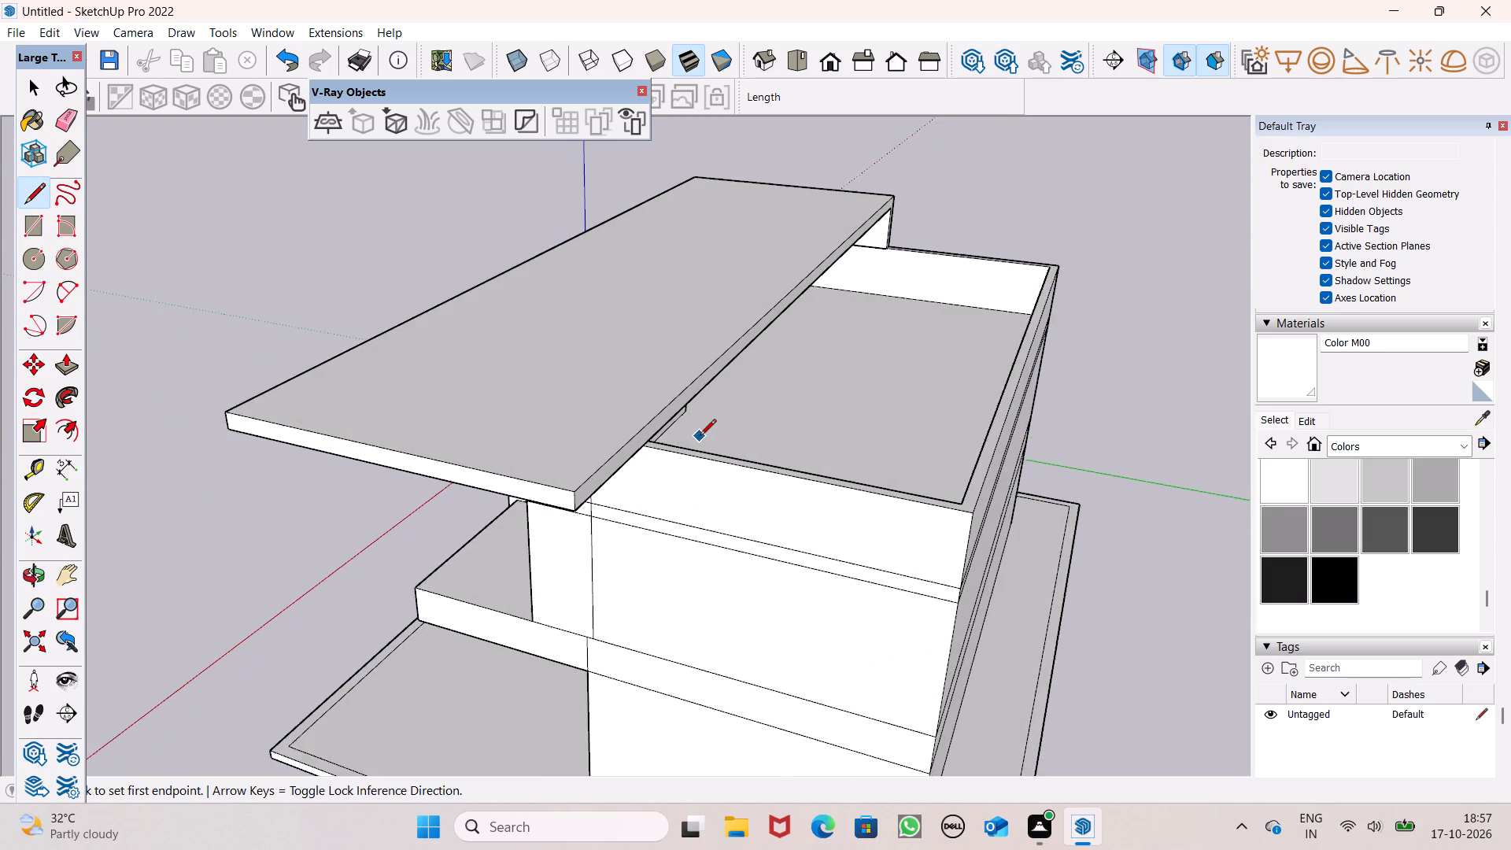
scroll(700, 437, "up", 3)
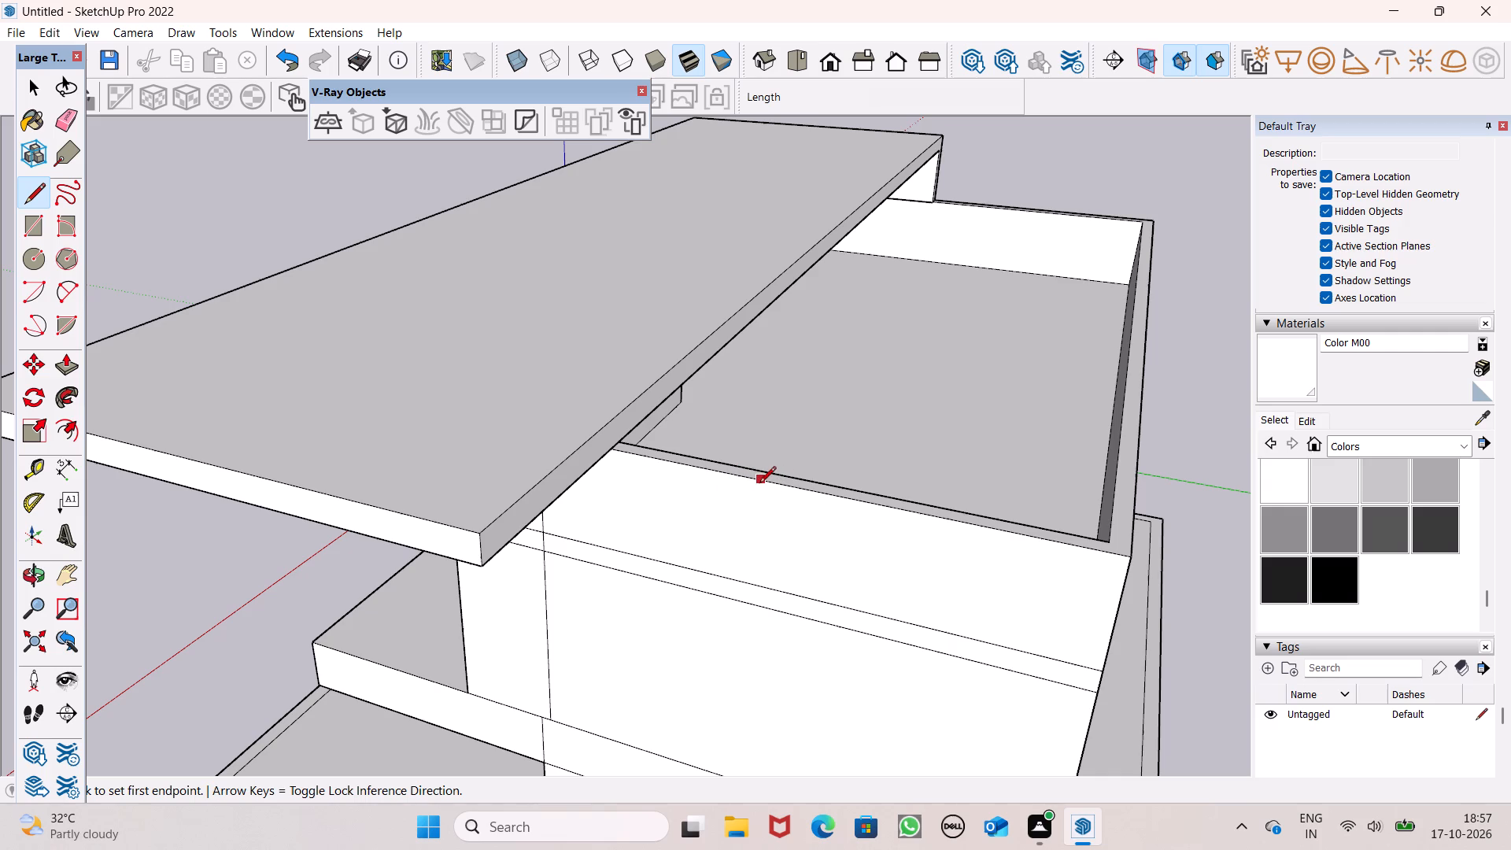
left_click(752, 484)
left_click(755, 470)
Push/Pull the split-off parapet section up by about 4' 2 7/16" to the overhead slab's underside.
middle_click_drag(741, 482, 769, 304)
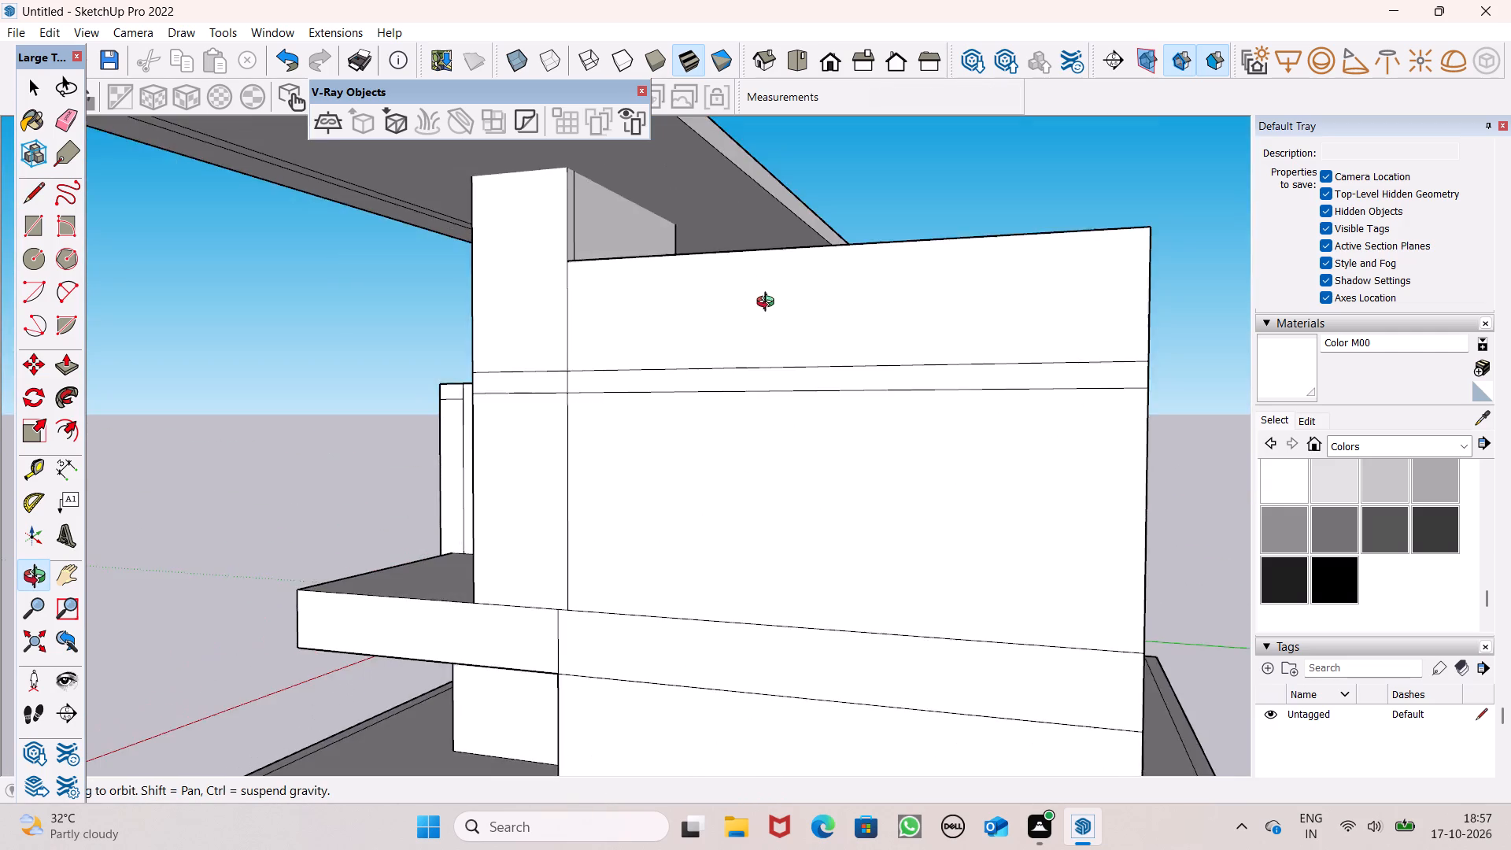
middle_click_drag(769, 304, 710, 394)
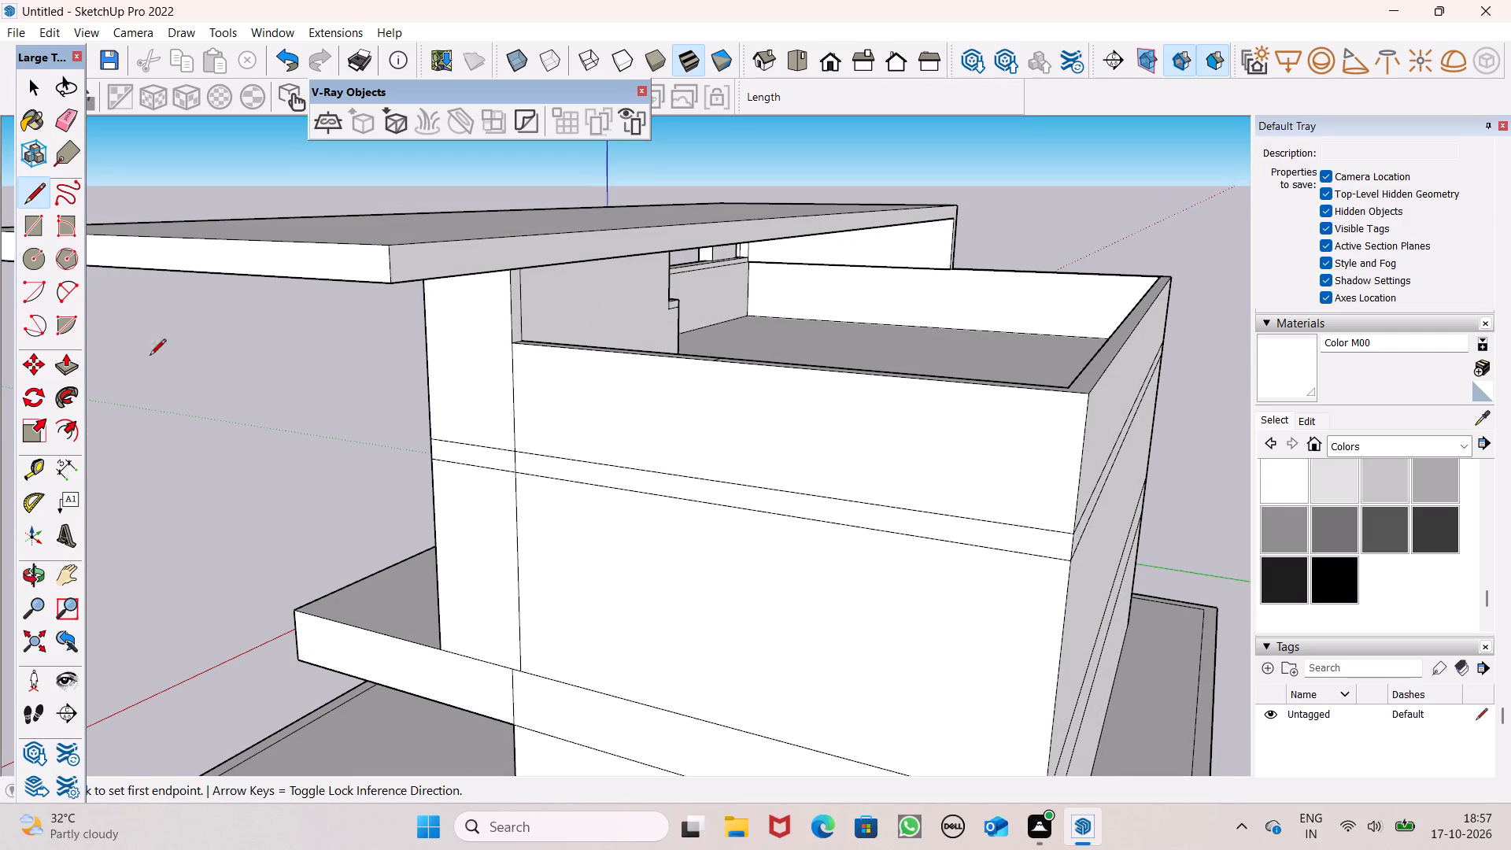
left_click(71, 368)
middle_click_drag(921, 330, 882, 453)
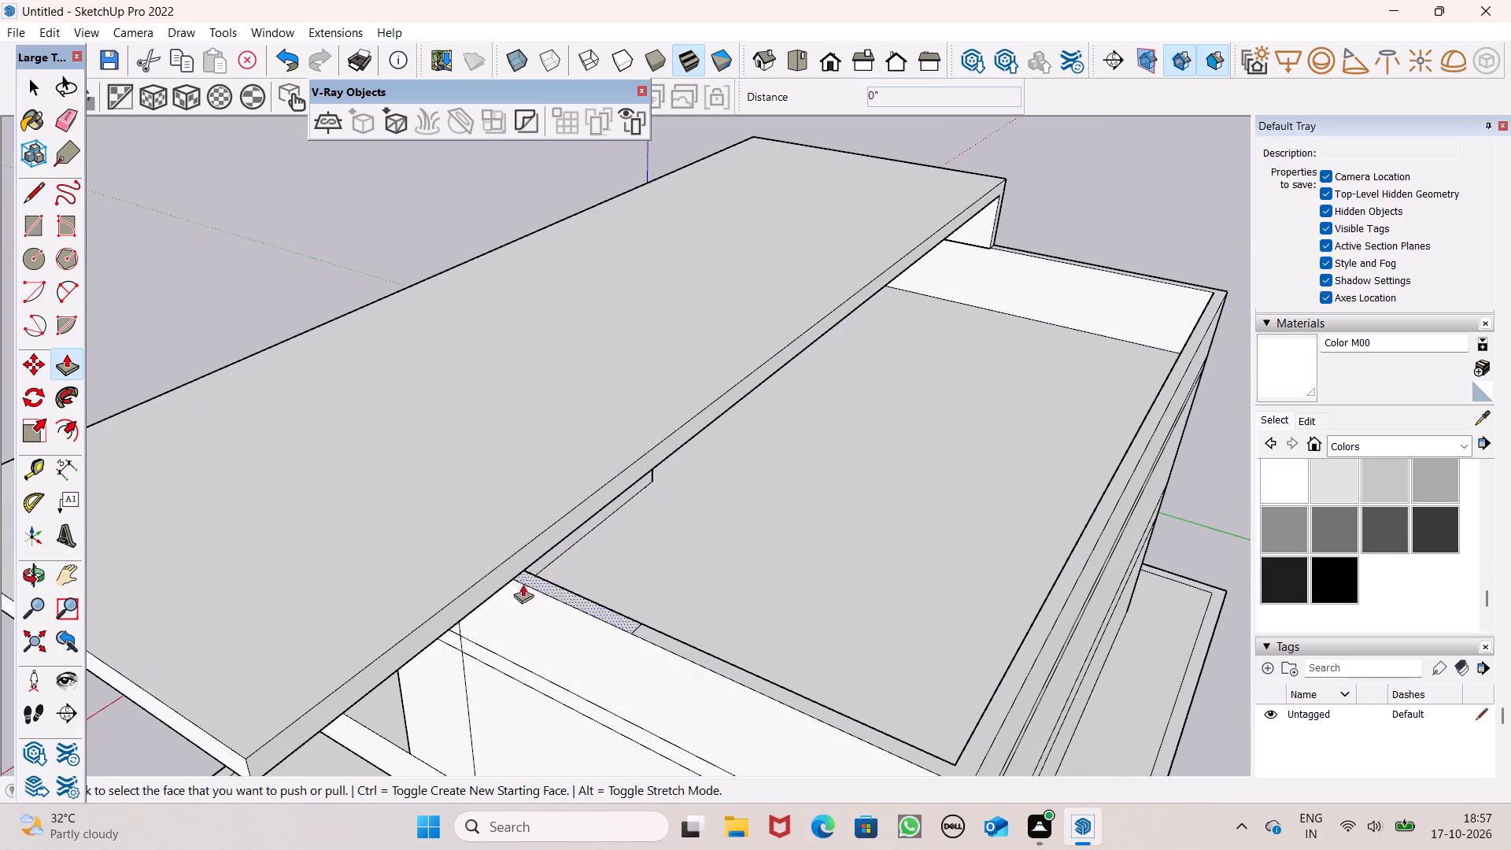
left_click_drag(583, 608, 547, 548)
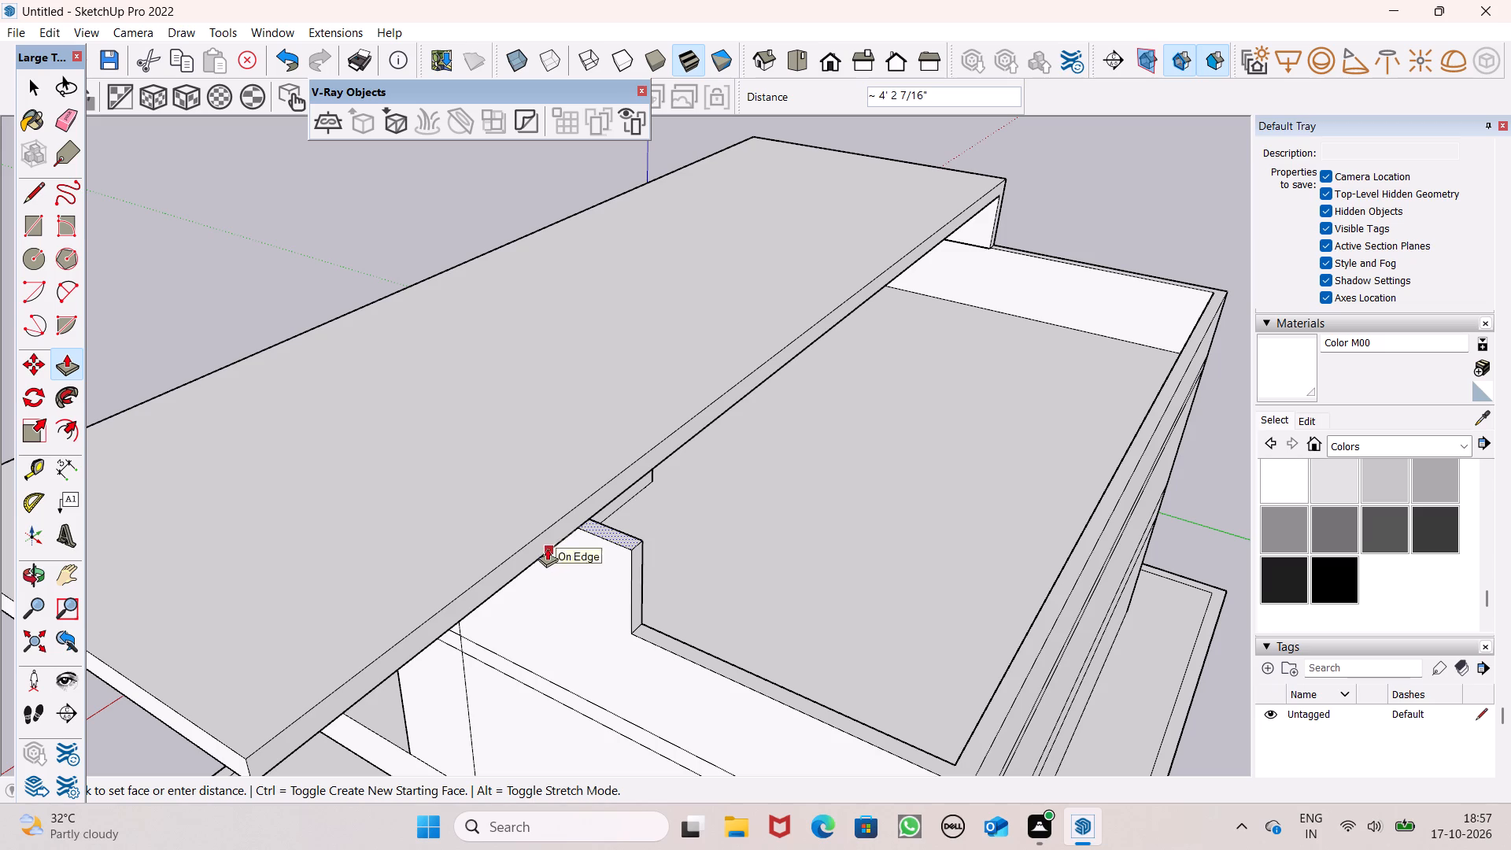
left_click_drag(547, 548, 544, 547)
Draw a 16' vertical line on the far side wall from the raised section's lower outer corner to the floor band.
scroll(623, 585, "up", 1)
middle_click_drag(623, 585, 706, 358)
scroll(715, 367, "down", 4)
middle_click_drag(747, 398, 821, 438)
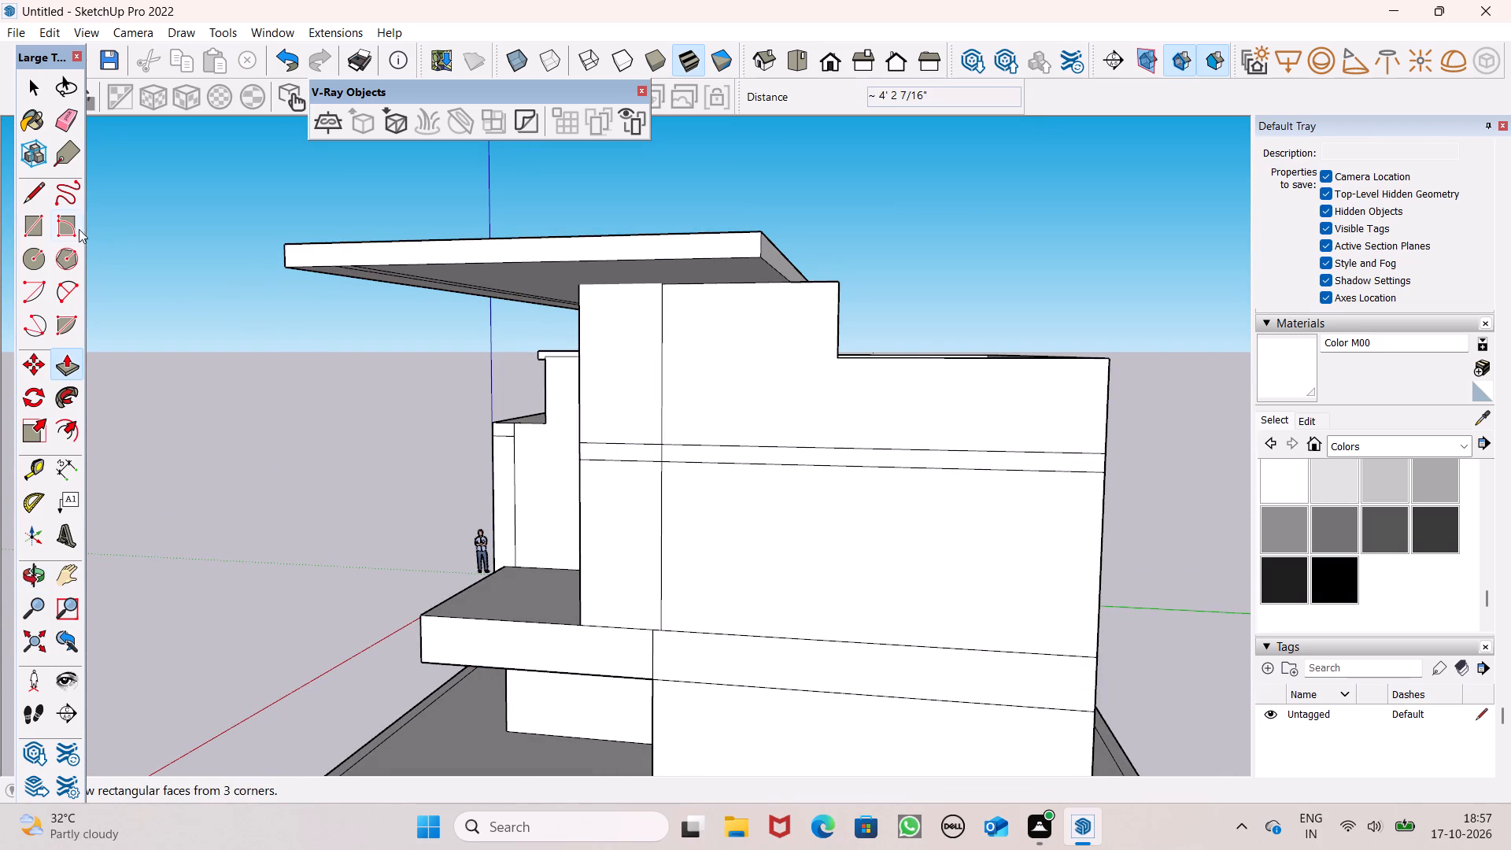
left_click(32, 179)
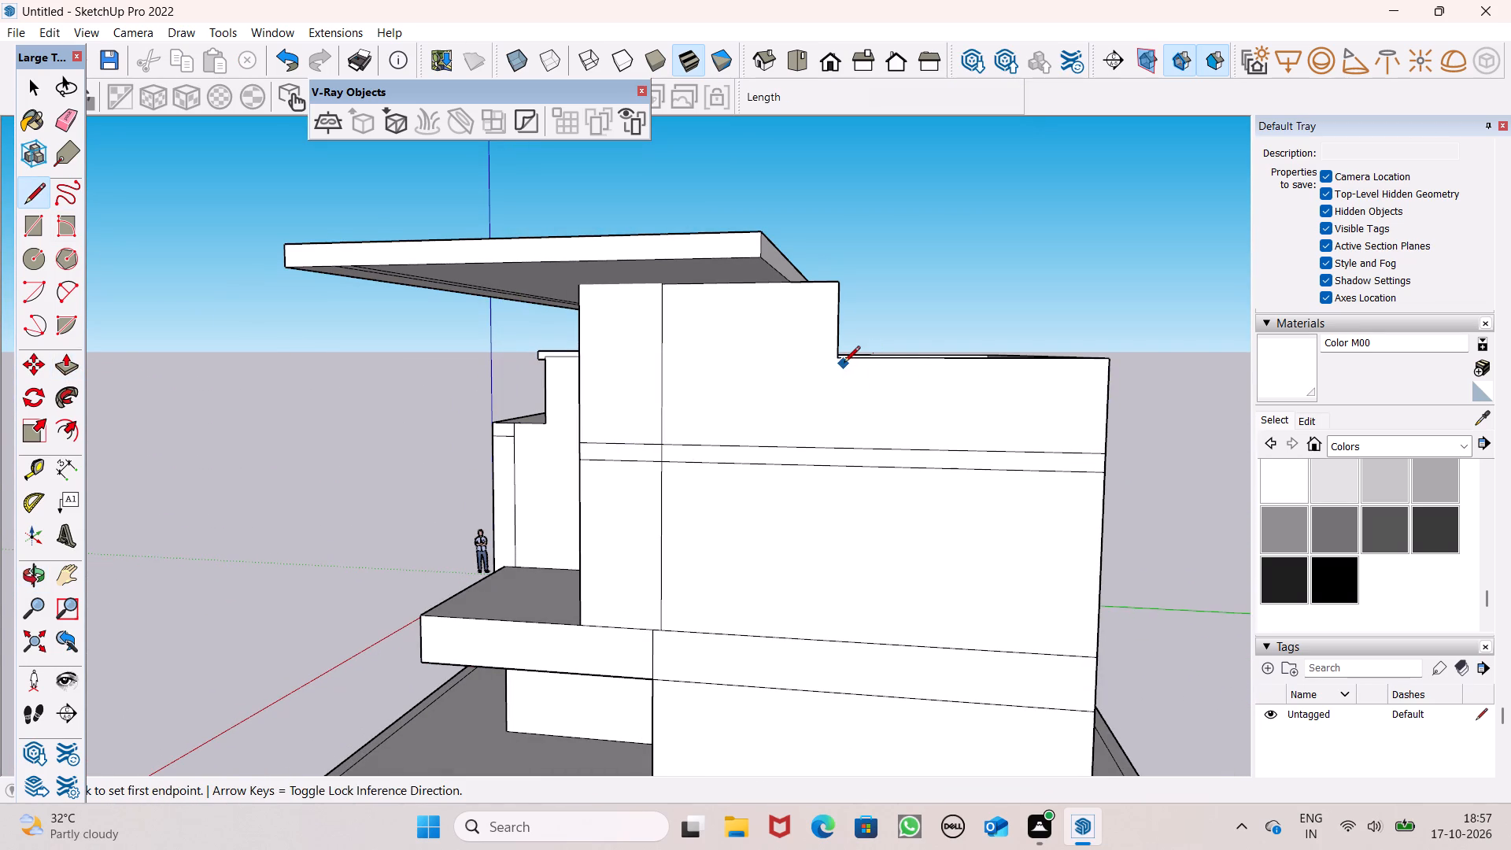
left_click(844, 363)
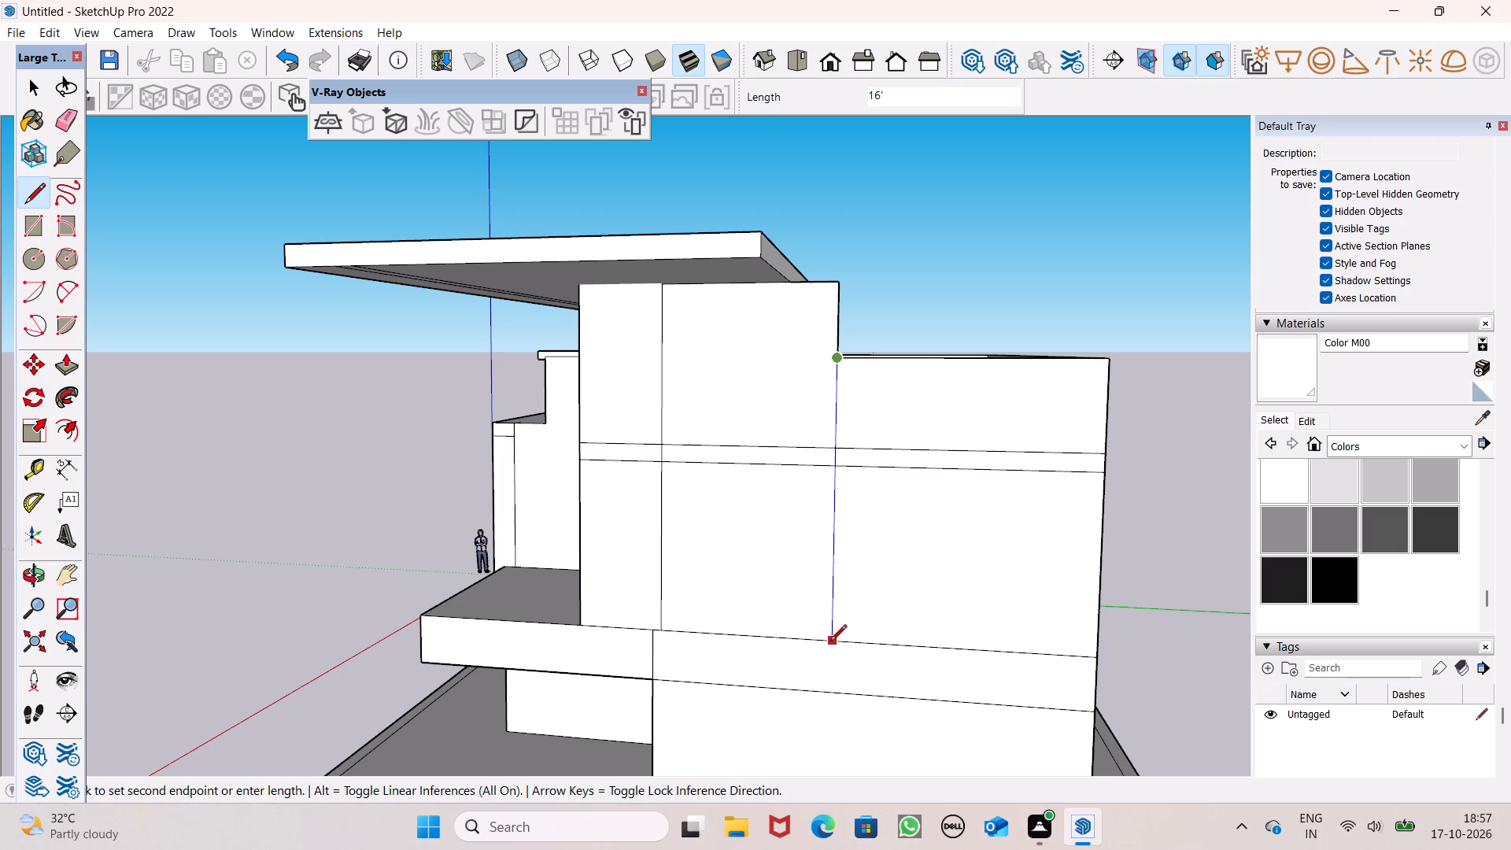
scroll(889, 582, "down", 5)
middle_click_drag(861, 612, 858, 626)
scroll(843, 652, "up", 2)
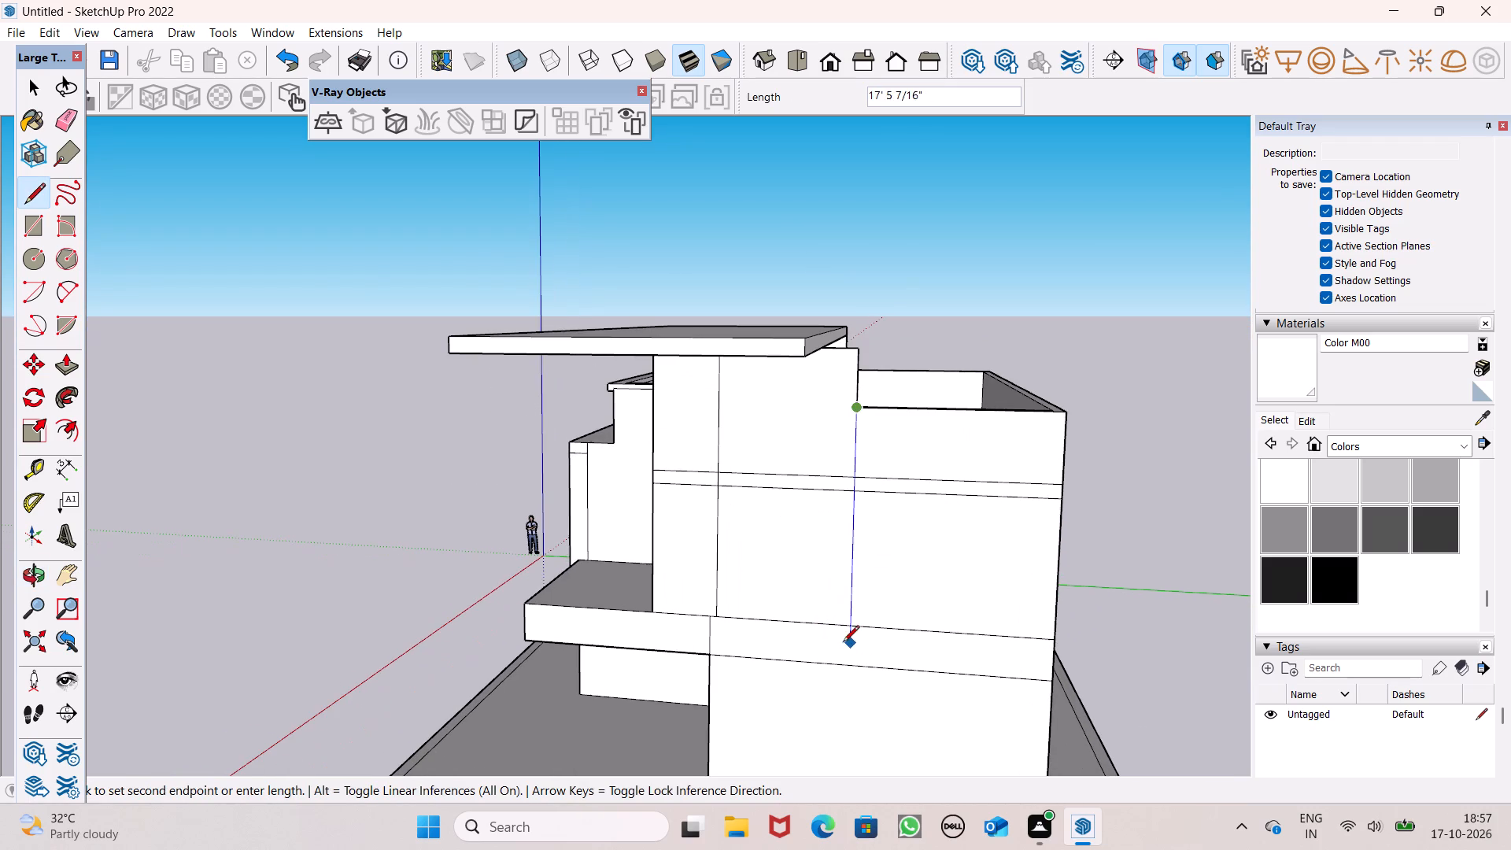
scroll(835, 625, "up", 1)
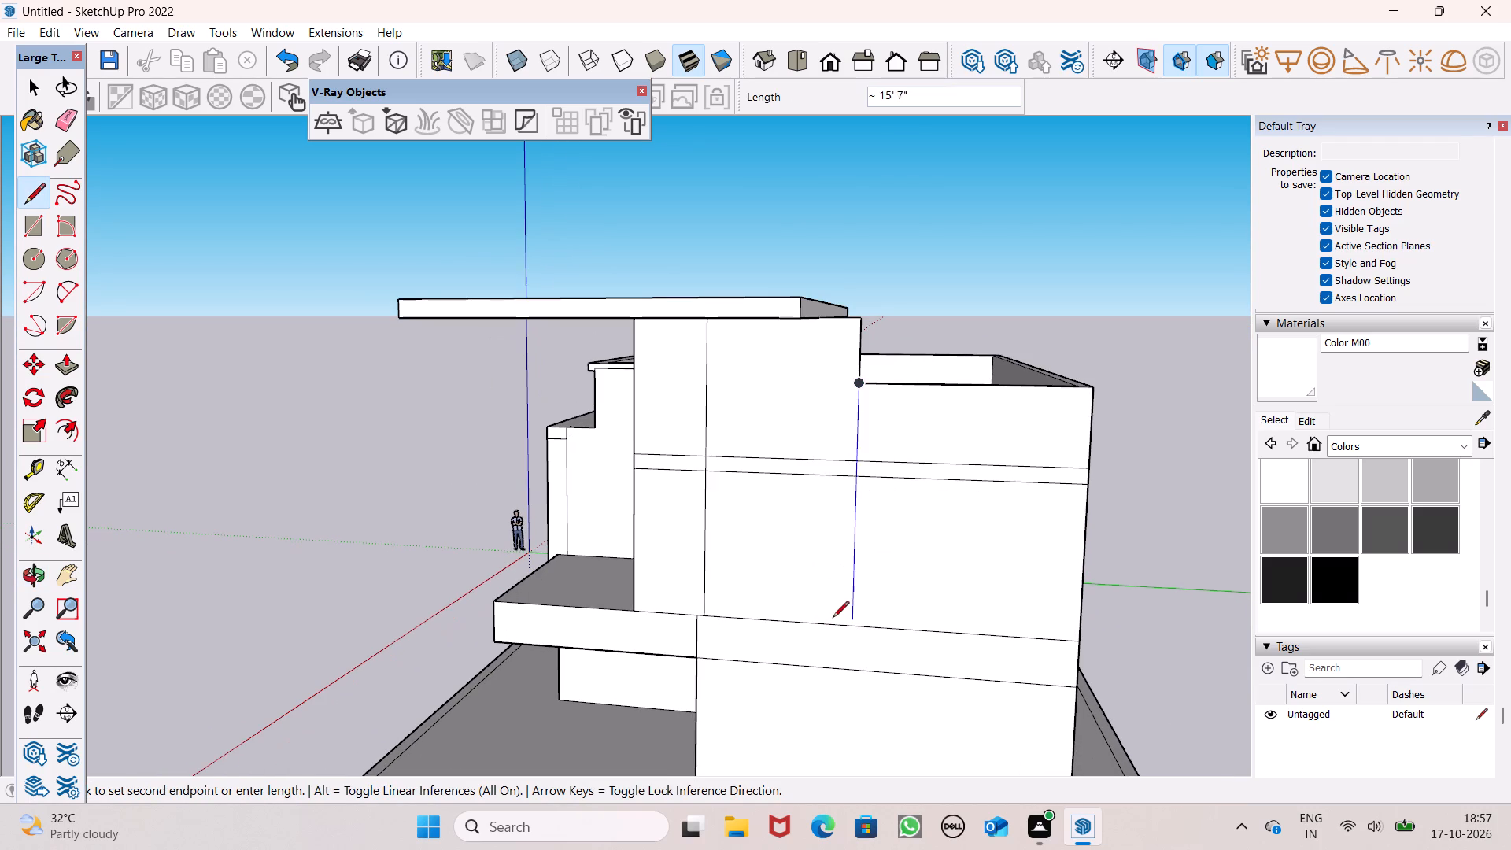
left_click(842, 622)
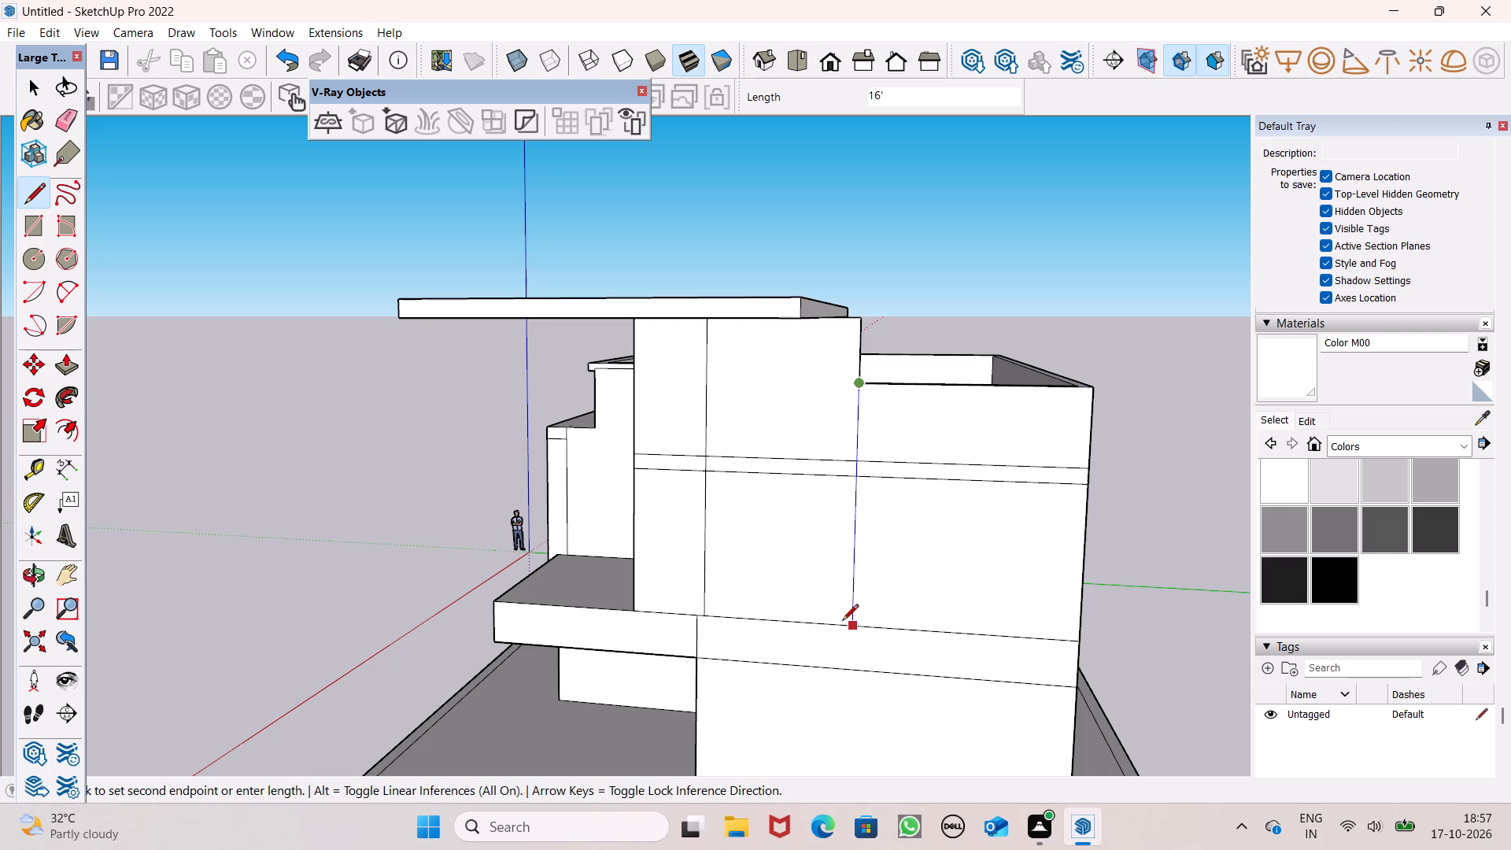
key("space")
Push/Pull both sections of the far side's floor band, balcony end and main wall stretch, outward by 1' 1 1/2".
scroll(893, 514, "down", 4)
middle_click_drag(868, 586, 869, 624)
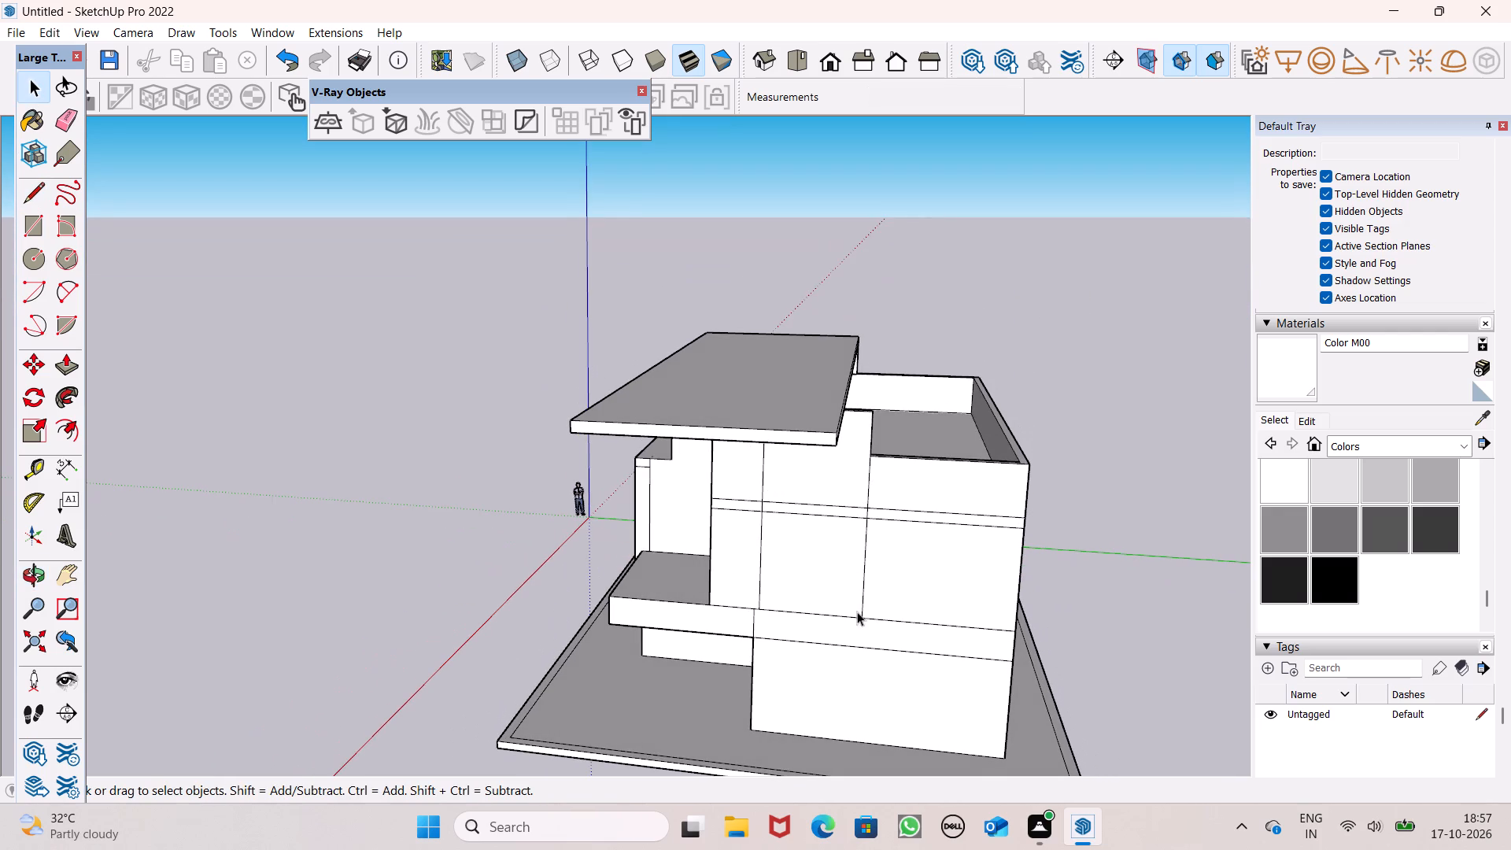
left_click(67, 362)
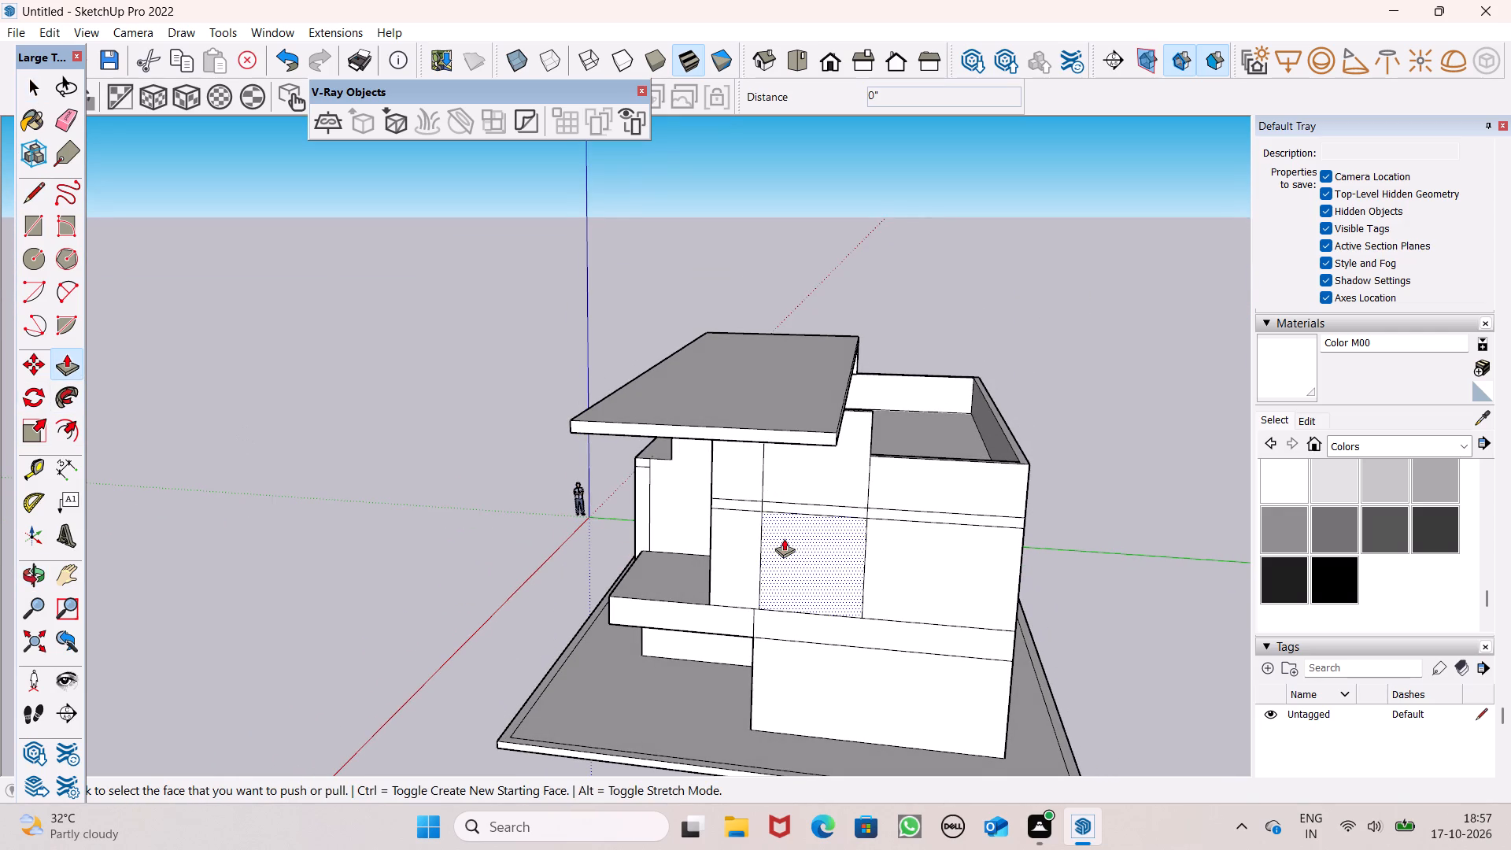
left_click(736, 612)
middle_click_drag(840, 662, 662, 637)
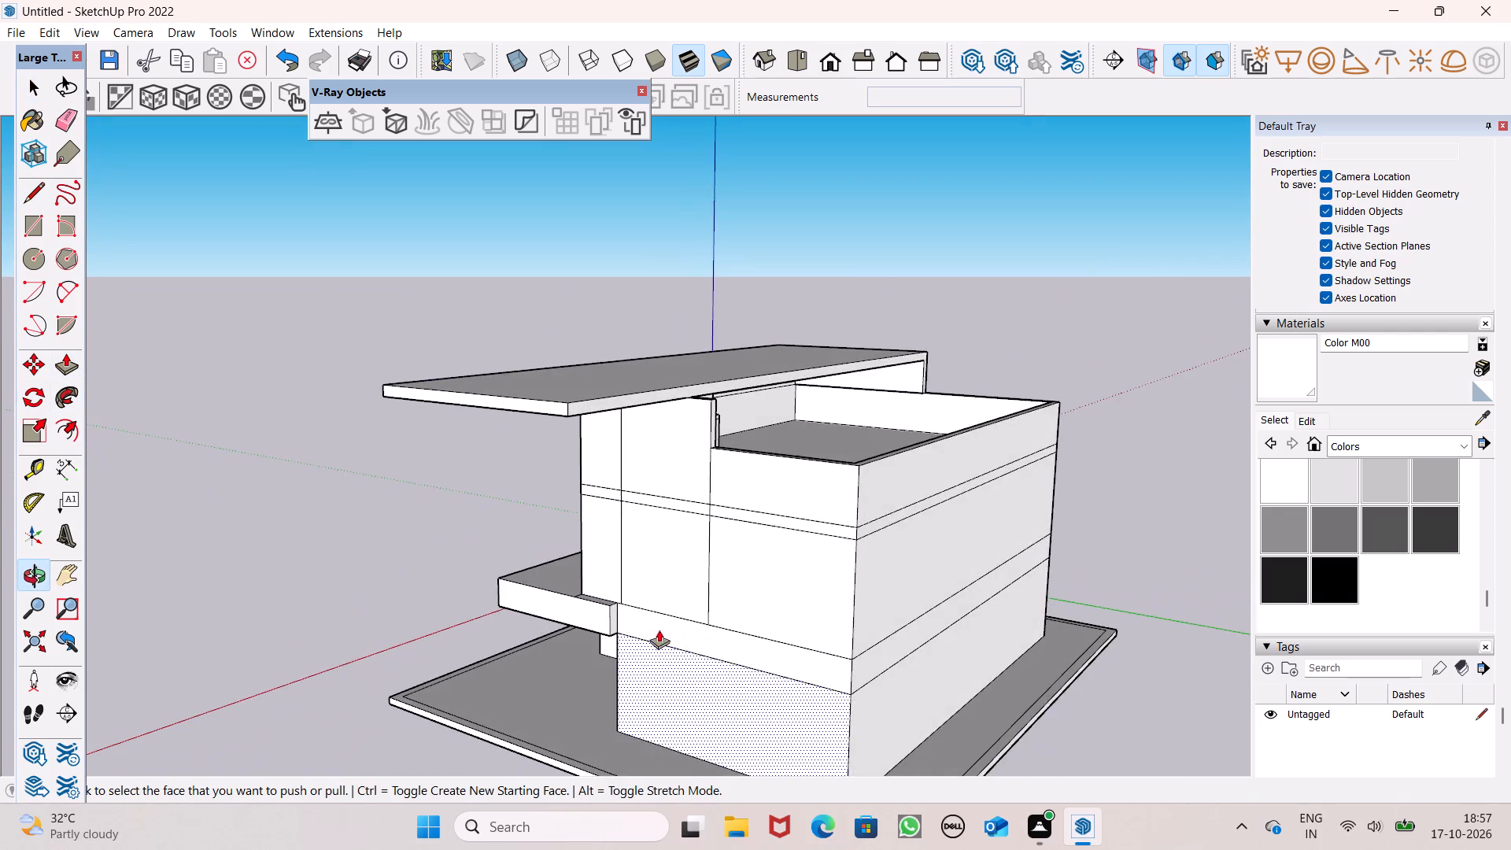
scroll(650, 629, "up", 5)
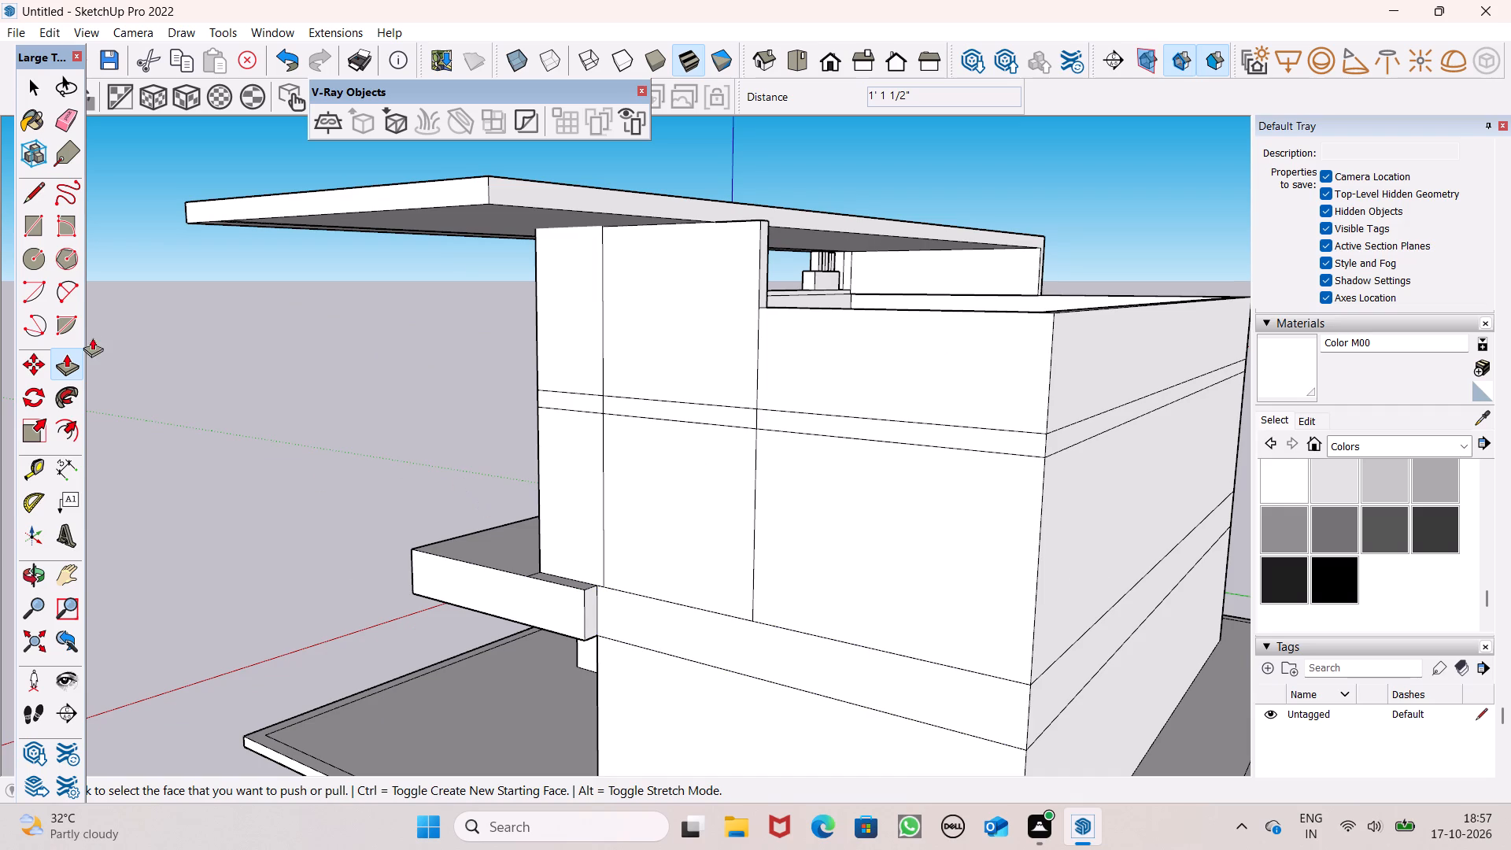
left_click_drag(658, 629, 571, 596)
Erase the two horizontal lines crossing the wide raised wall panel between the two vertical lines.
scroll(829, 503, "down", 3)
middle_click_drag(811, 560, 954, 599)
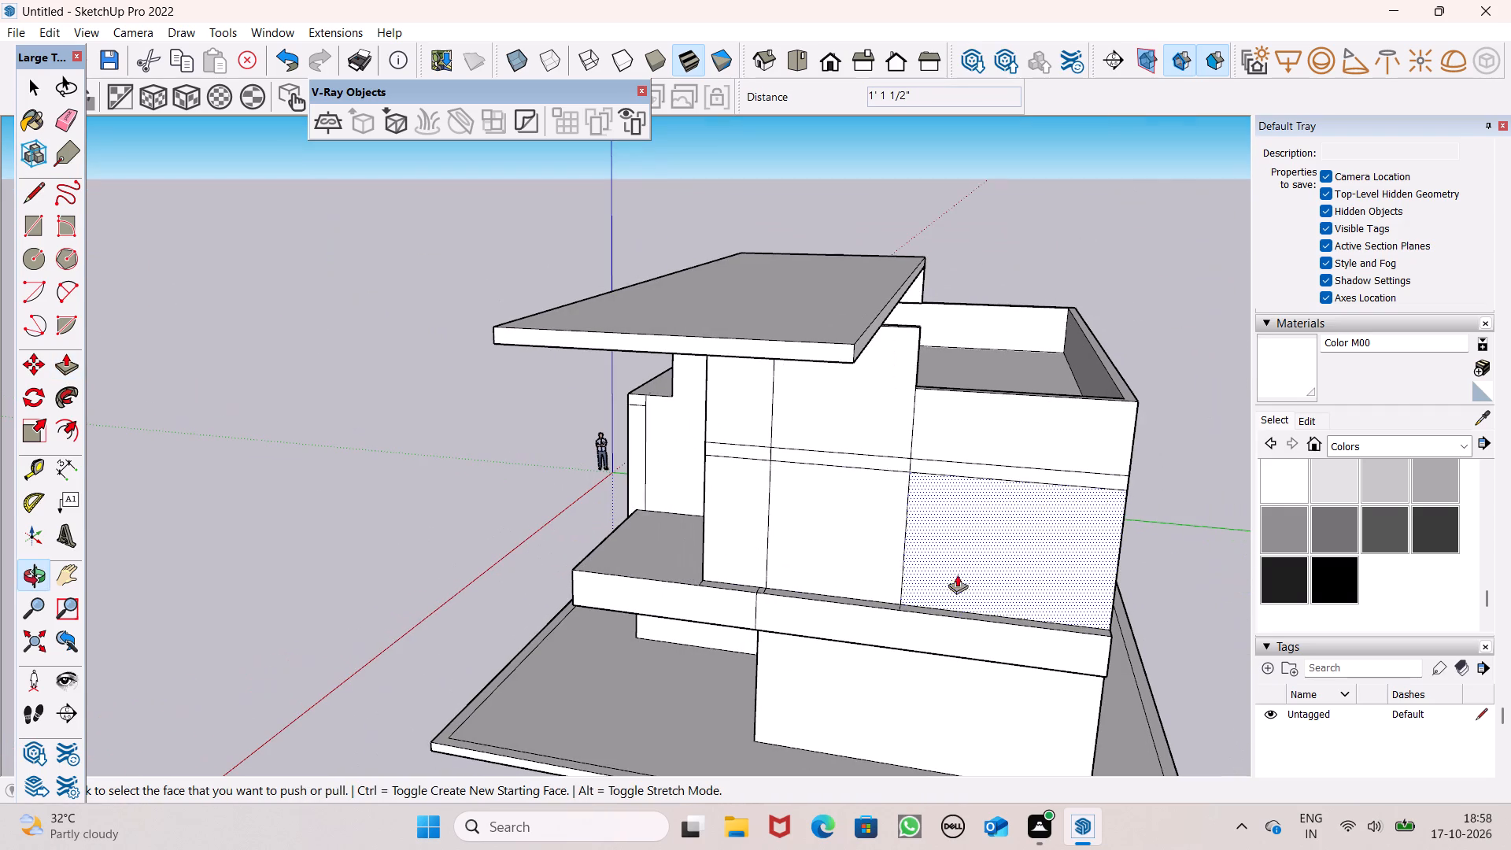
left_click(68, 125)
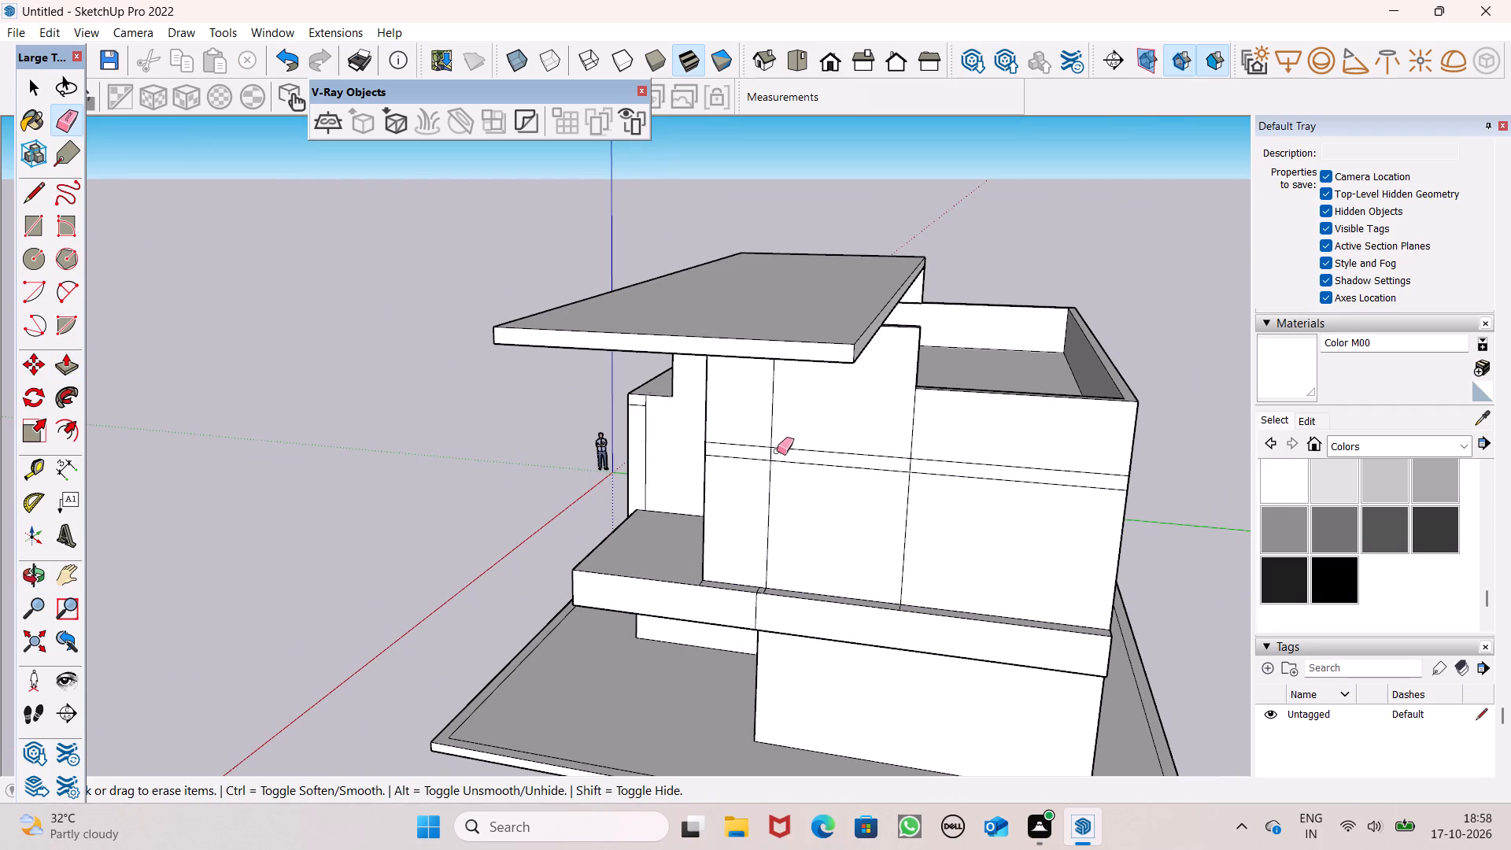
left_click_drag(819, 440, 826, 475)
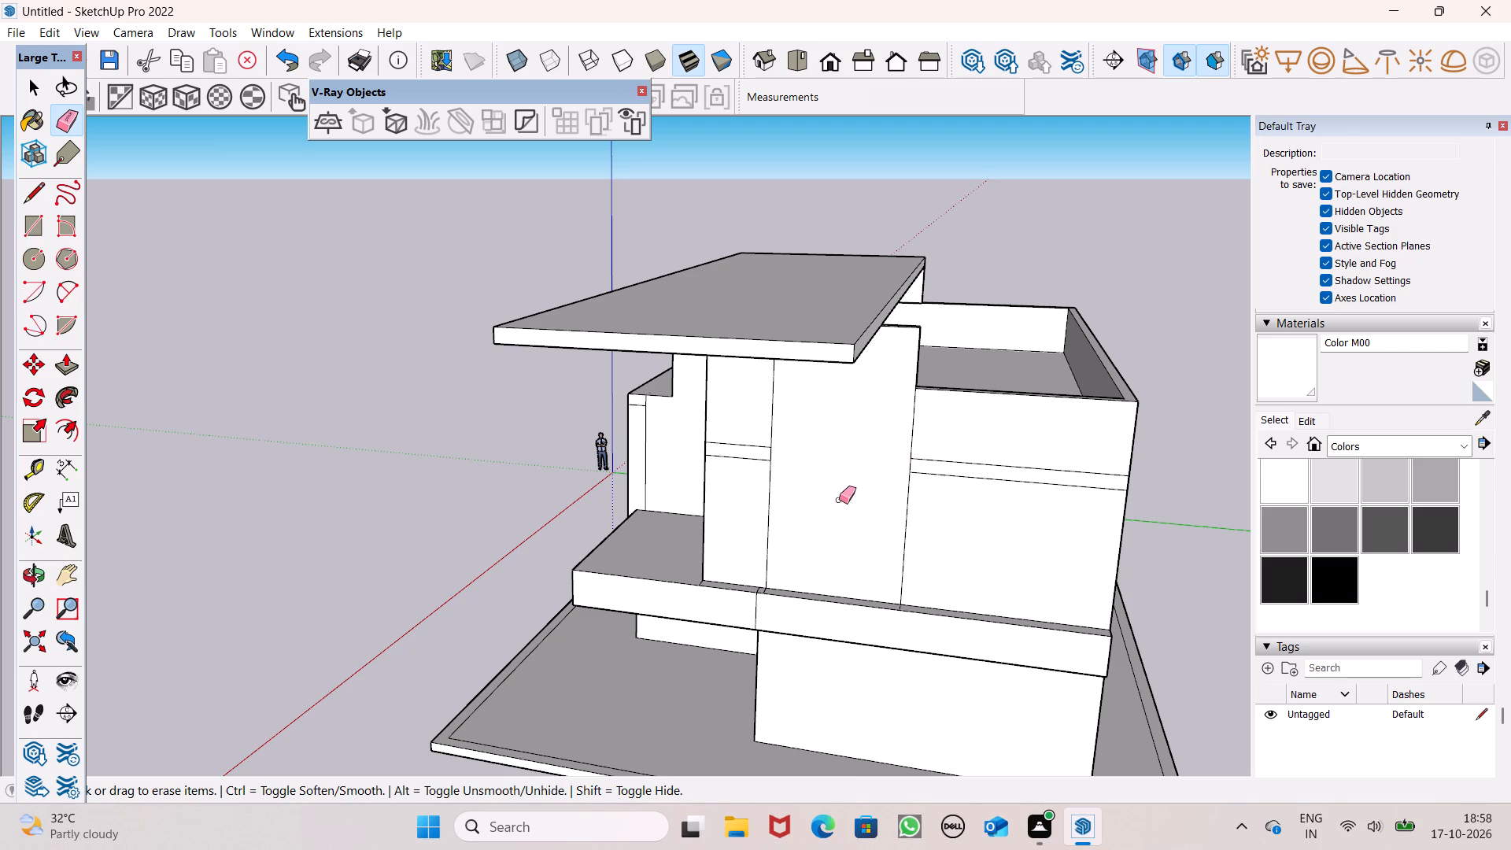
Erase the two remaining horizontal lines on the narrow wall strip beside the wide raised panel.
scroll(839, 492, "up", 1)
middle_click_drag(841, 492, 863, 459)
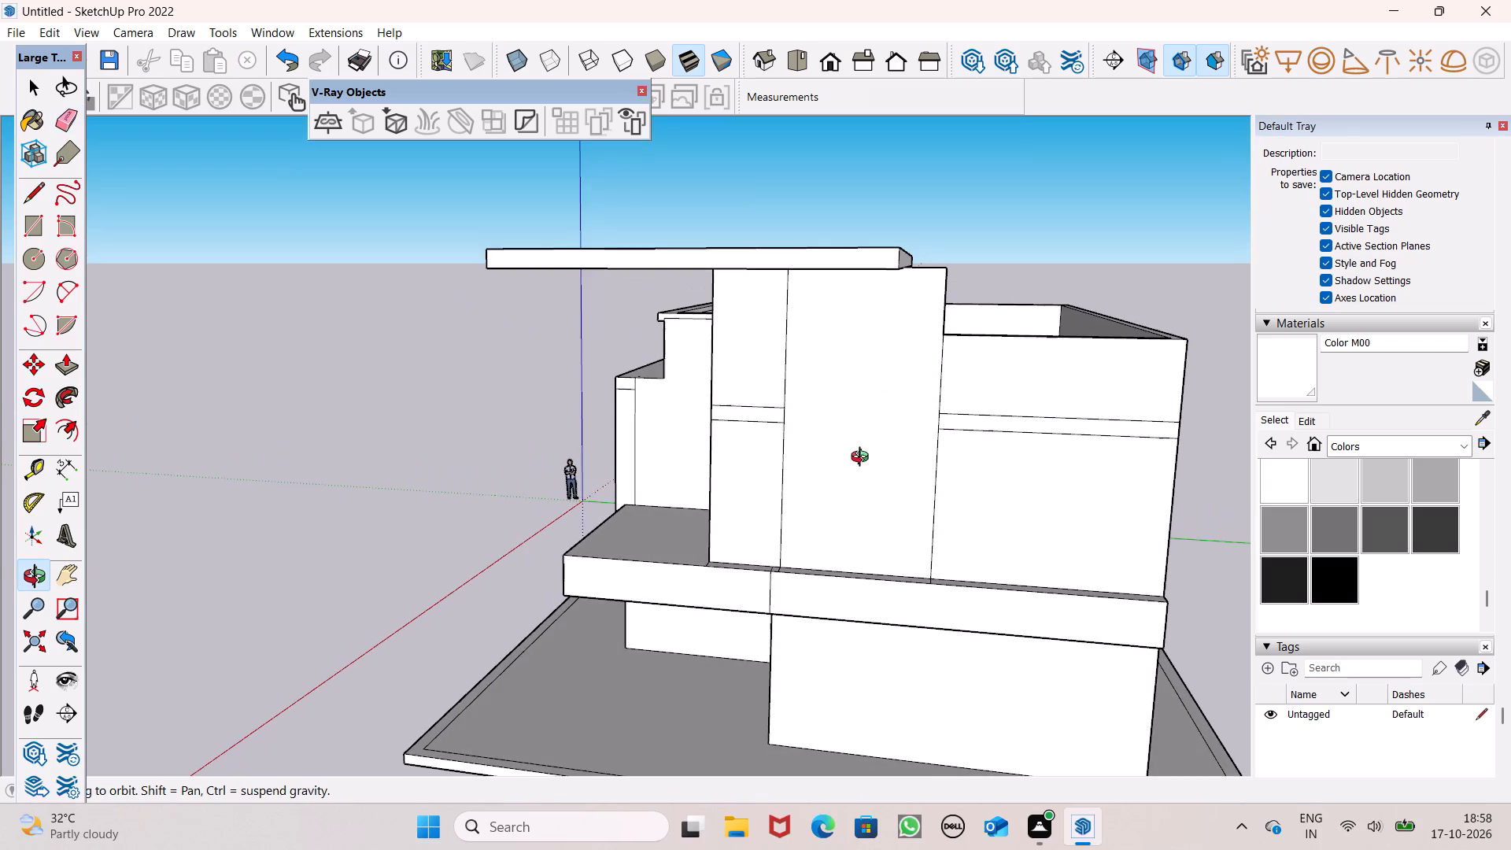
middle_click_drag(863, 459, 896, 397)
middle_click_drag(896, 397, 895, 397)
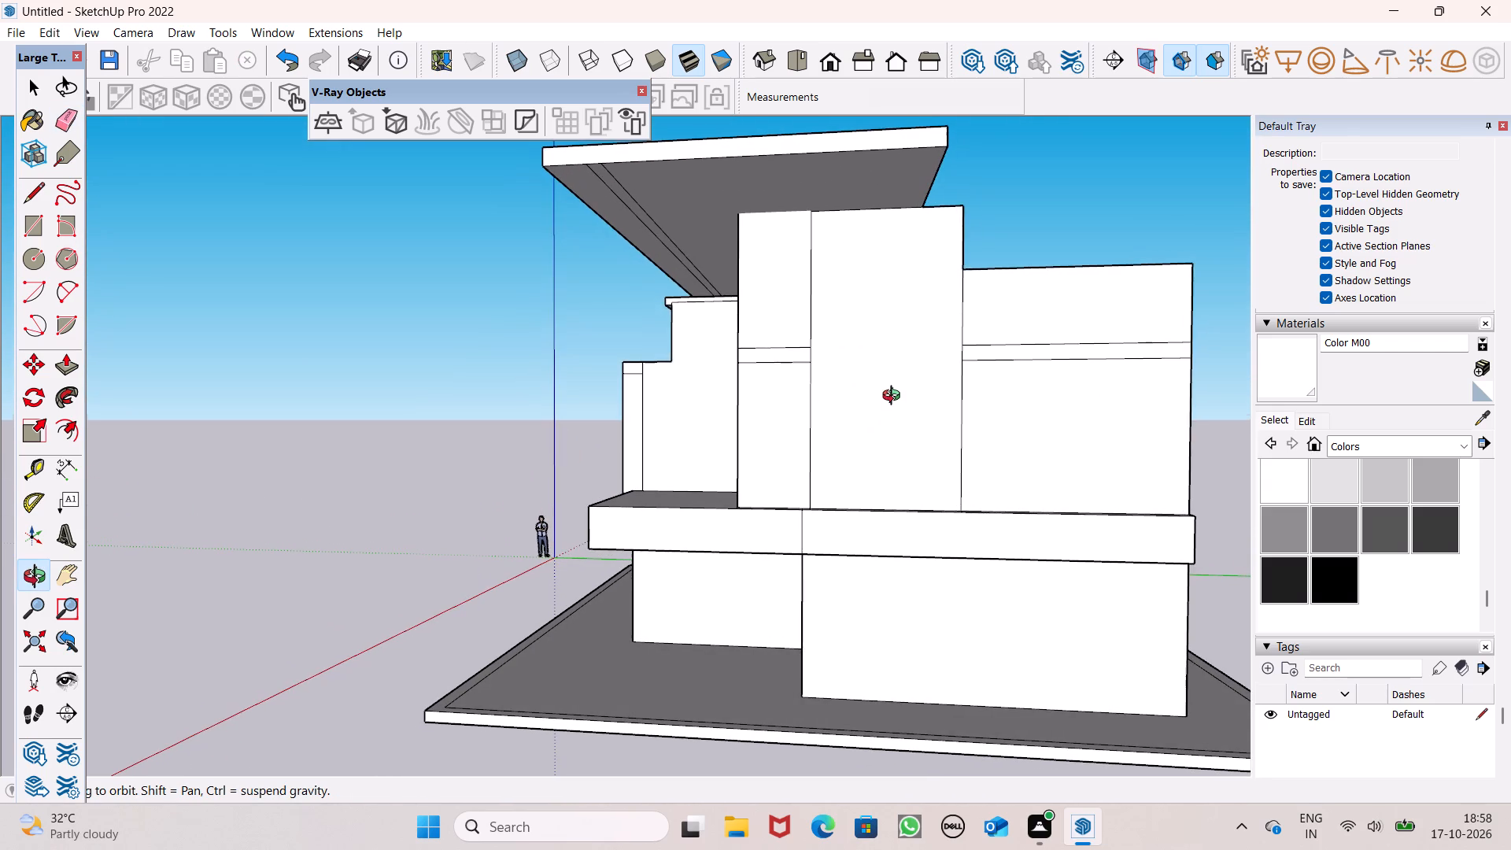
middle_click_drag(895, 397, 879, 404)
middle_click_drag(752, 467, 884, 544)
scroll(894, 525, "up", 1)
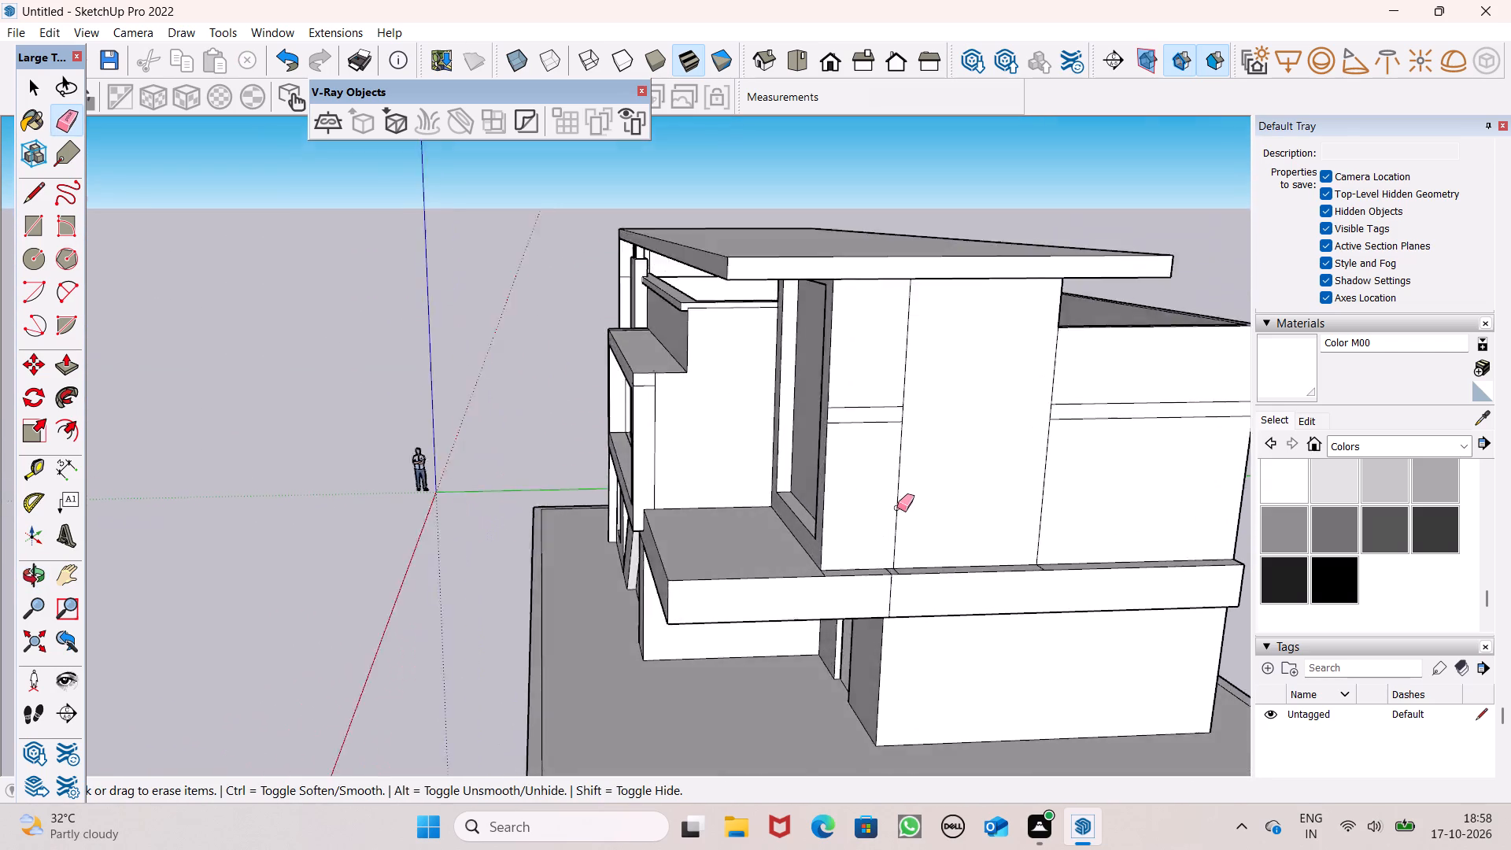
scroll(897, 508, "up", 6)
scroll(907, 422, "down", 4)
middle_click_drag(922, 425, 750, 432)
scroll(922, 425, "up", 1)
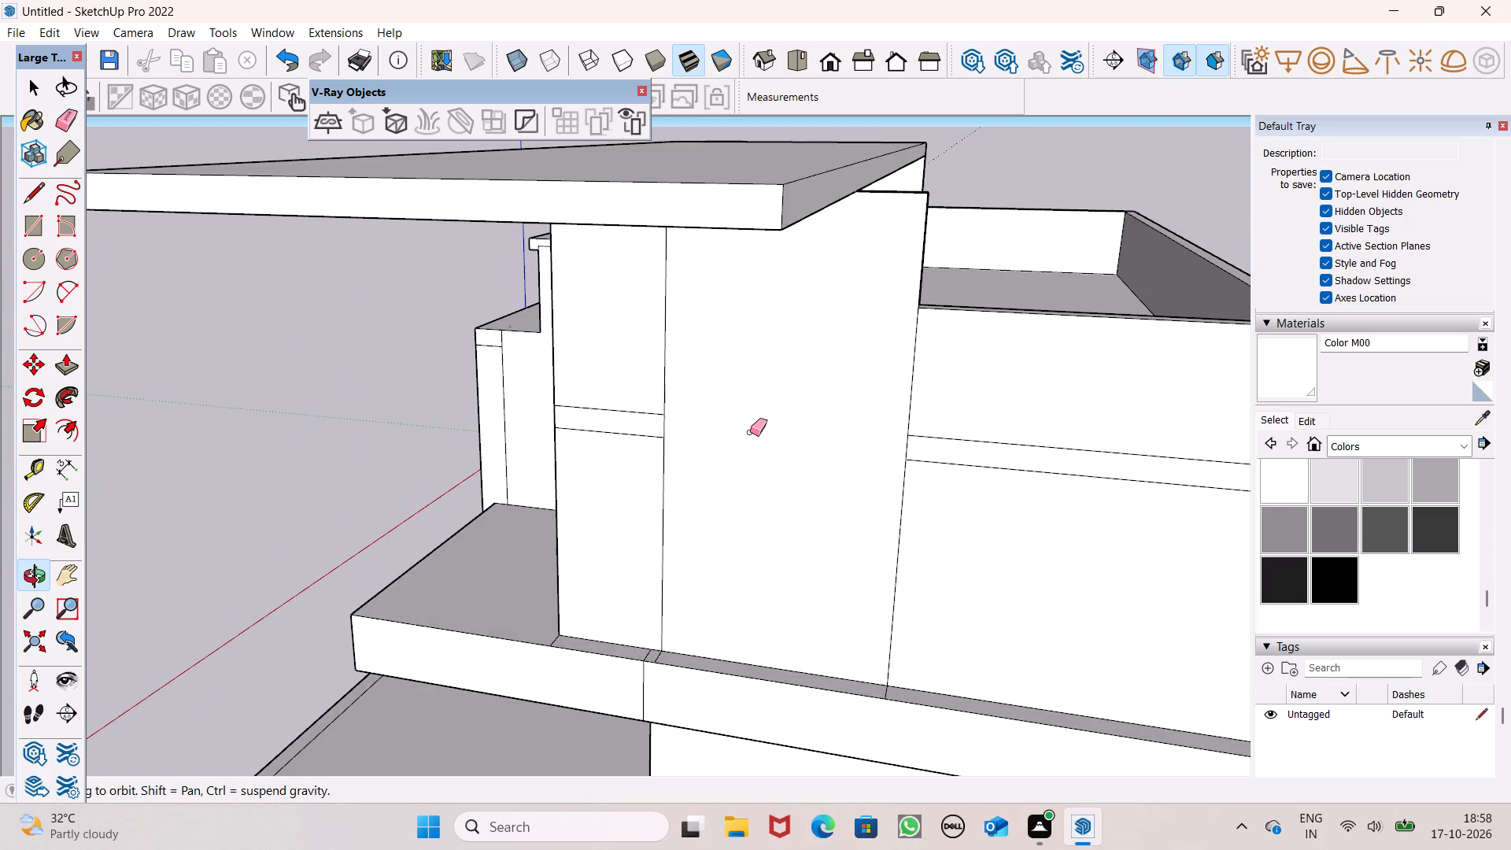
middle_click_drag(750, 432, 758, 455)
middle_click_drag(719, 327, 745, 220)
left_click_drag(617, 311, 617, 327)
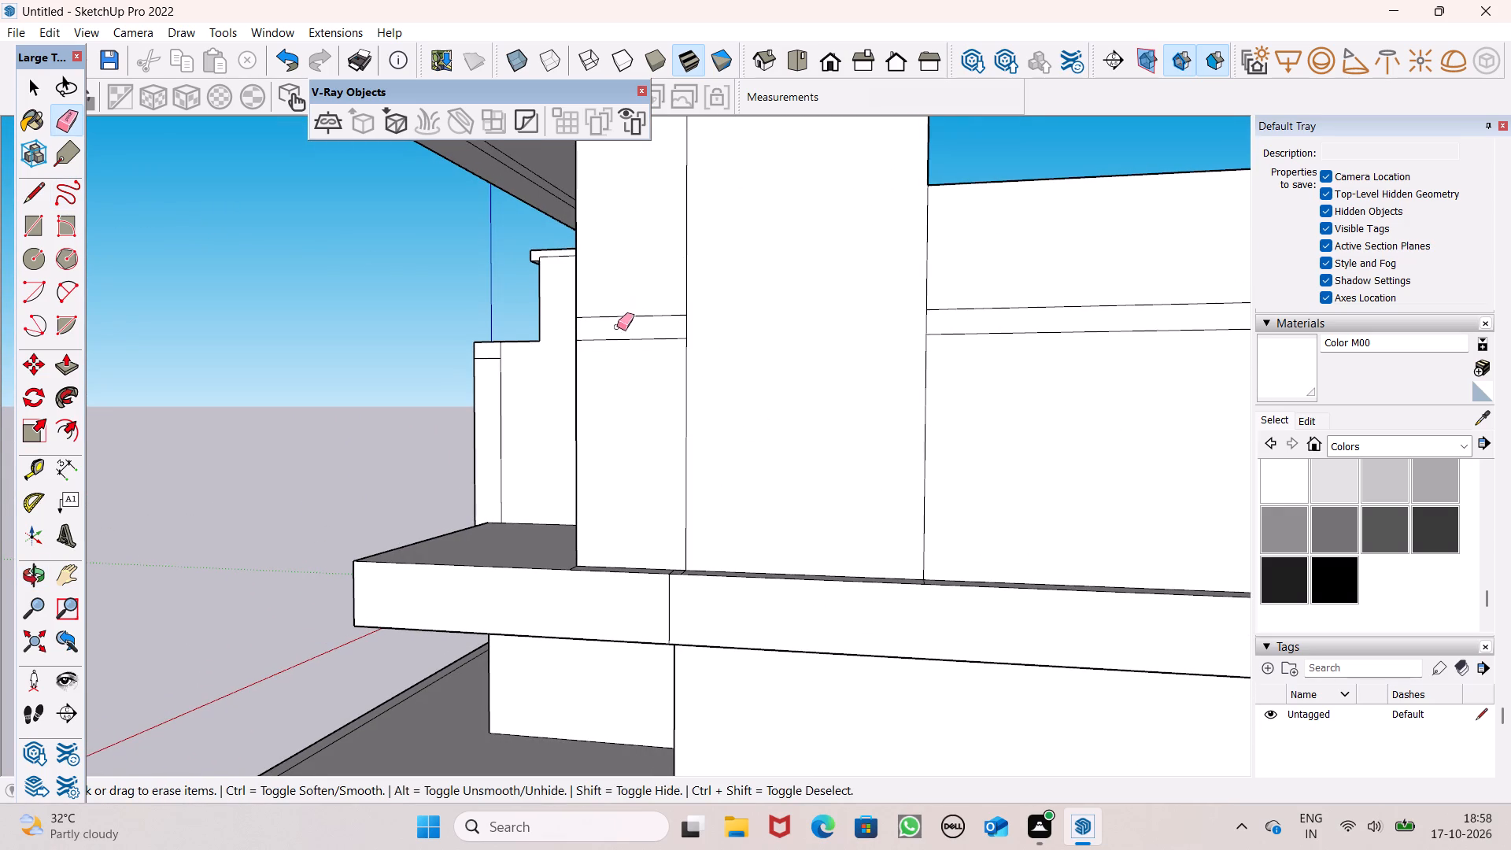
left_click_drag(617, 327, 612, 346)
Offset the wide raised wall panel's outline inward to form an inner rectangular frame.
scroll(674, 272, "down", 4)
middle_click_drag(700, 322, 700, 326)
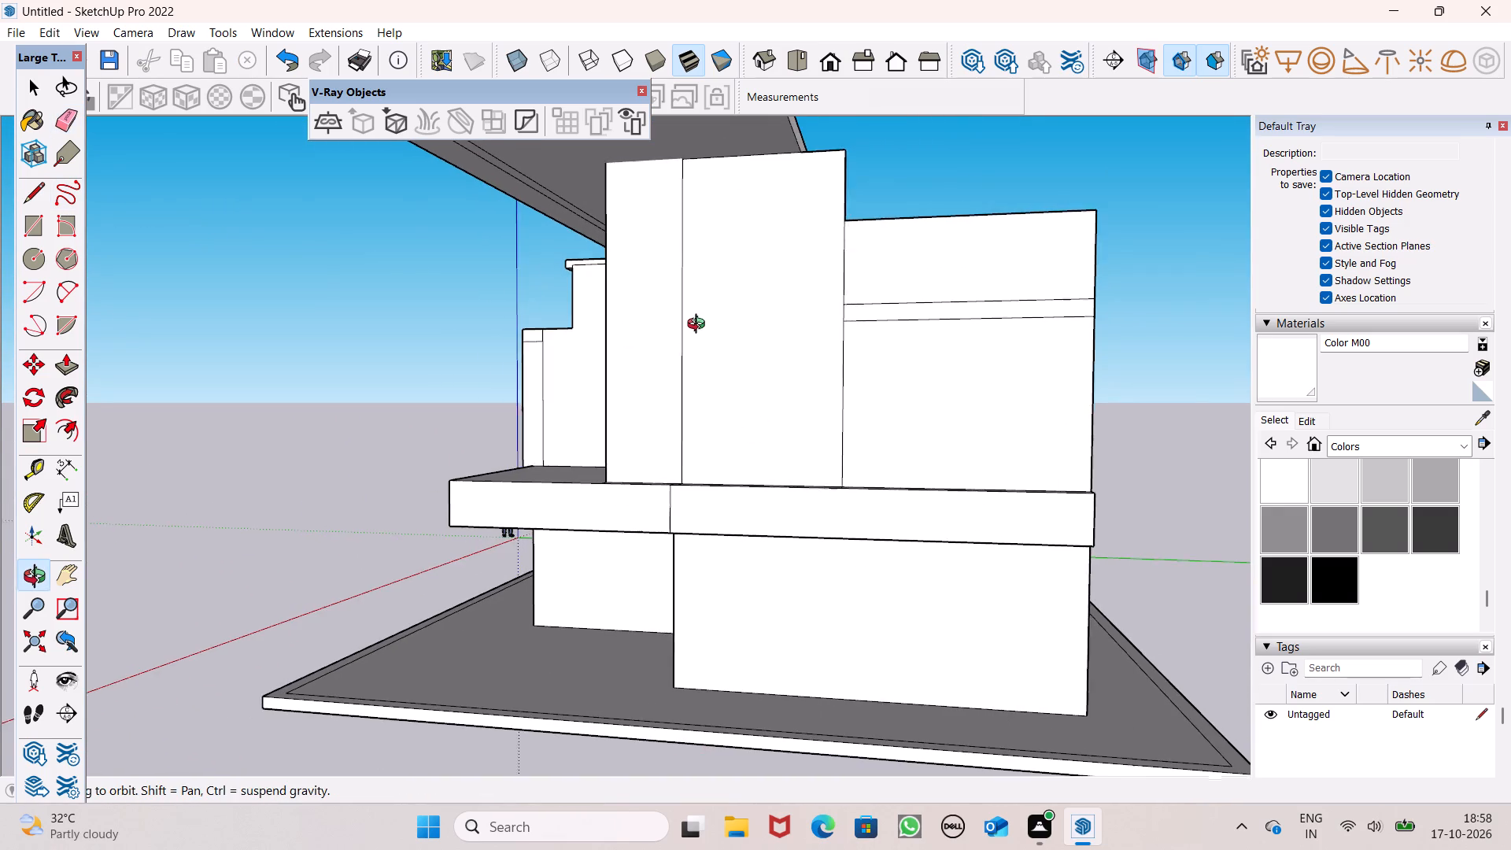
middle_click_drag(700, 326, 693, 343)
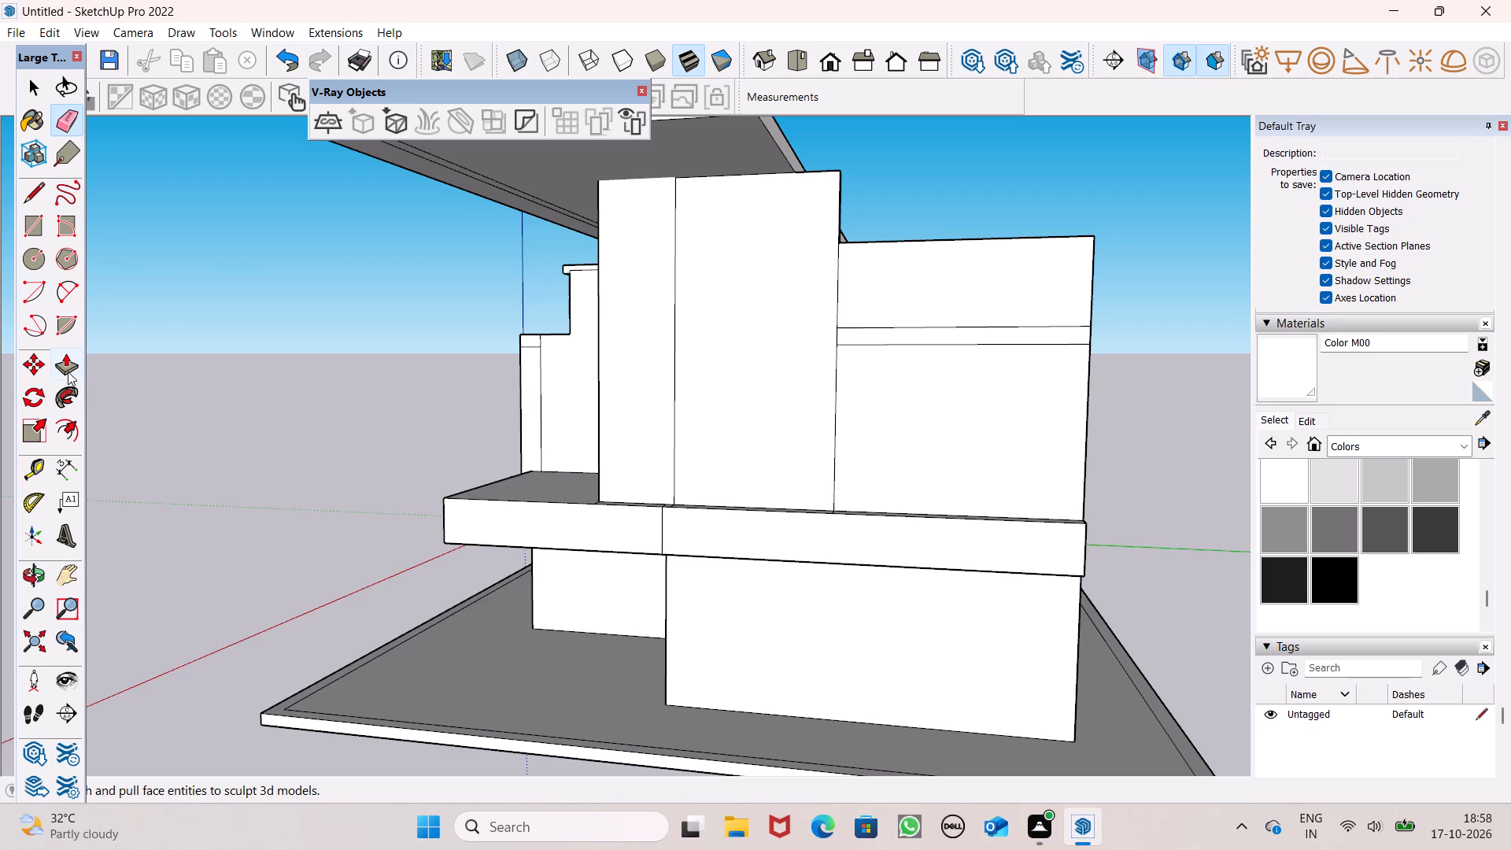
left_click(72, 432)
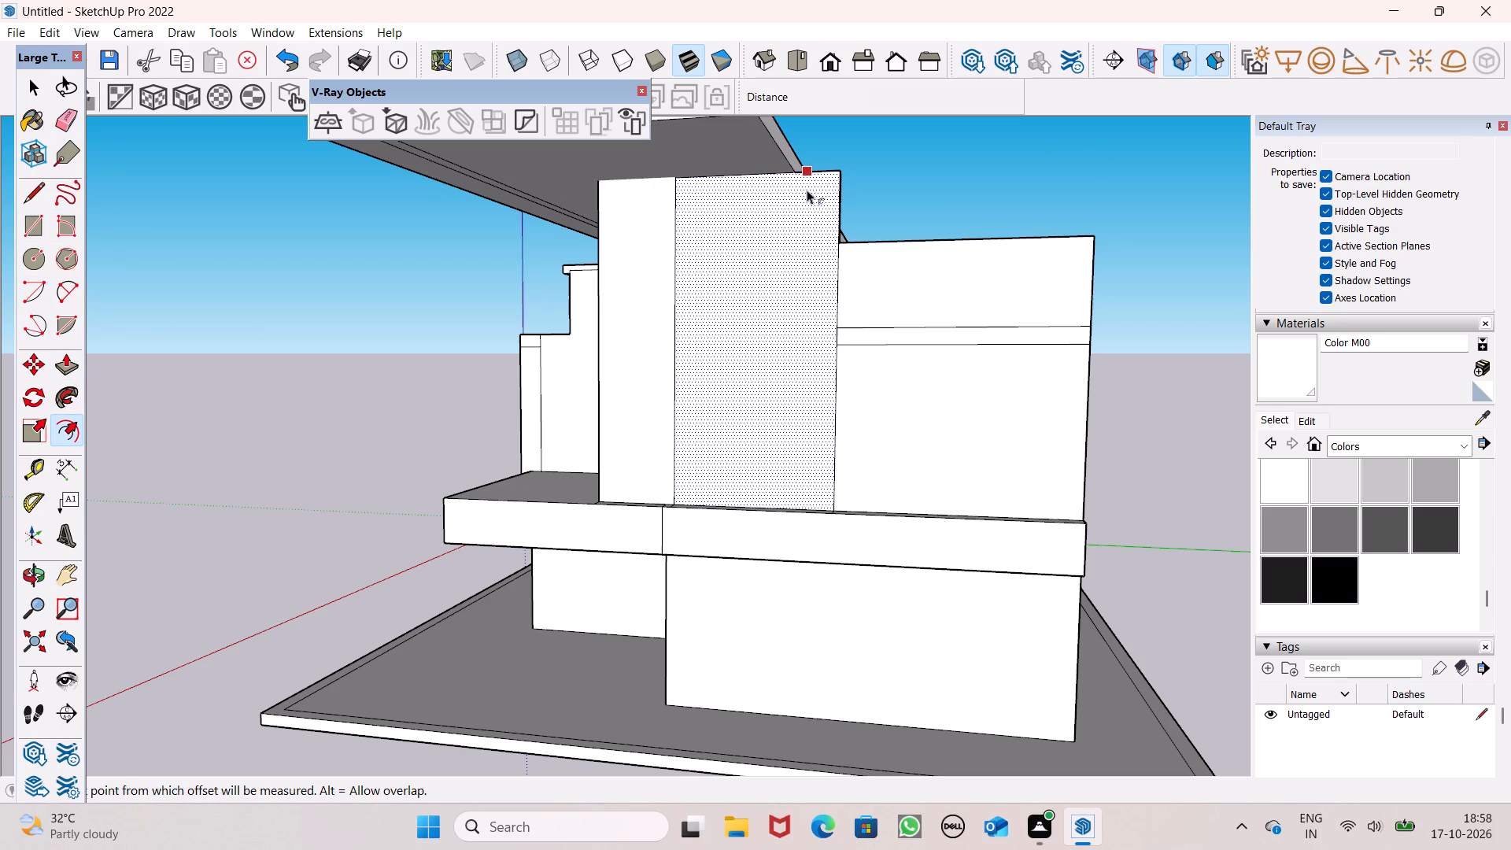
left_click(808, 189)
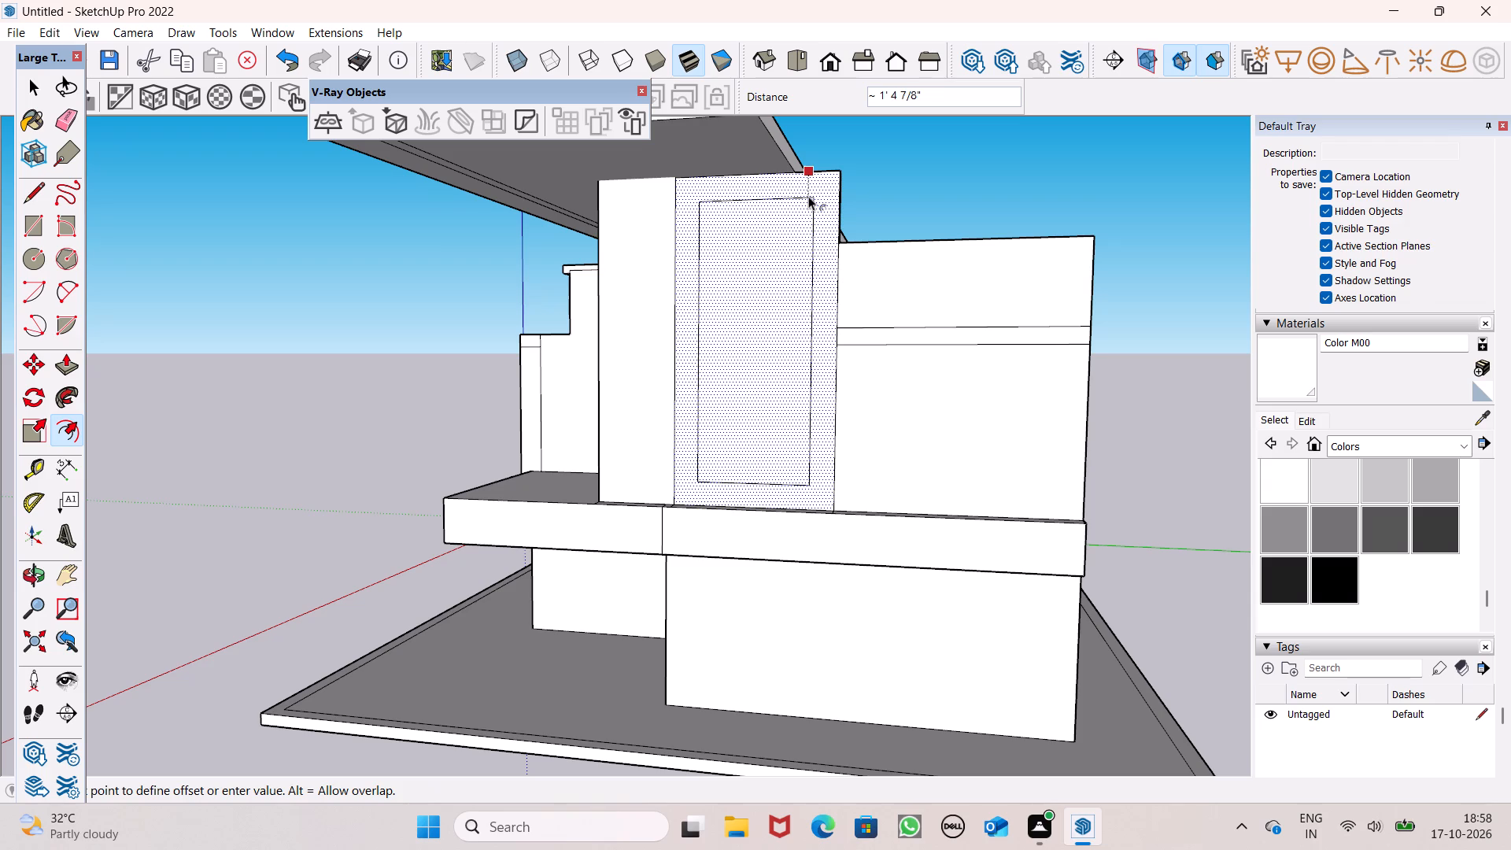
key("space")
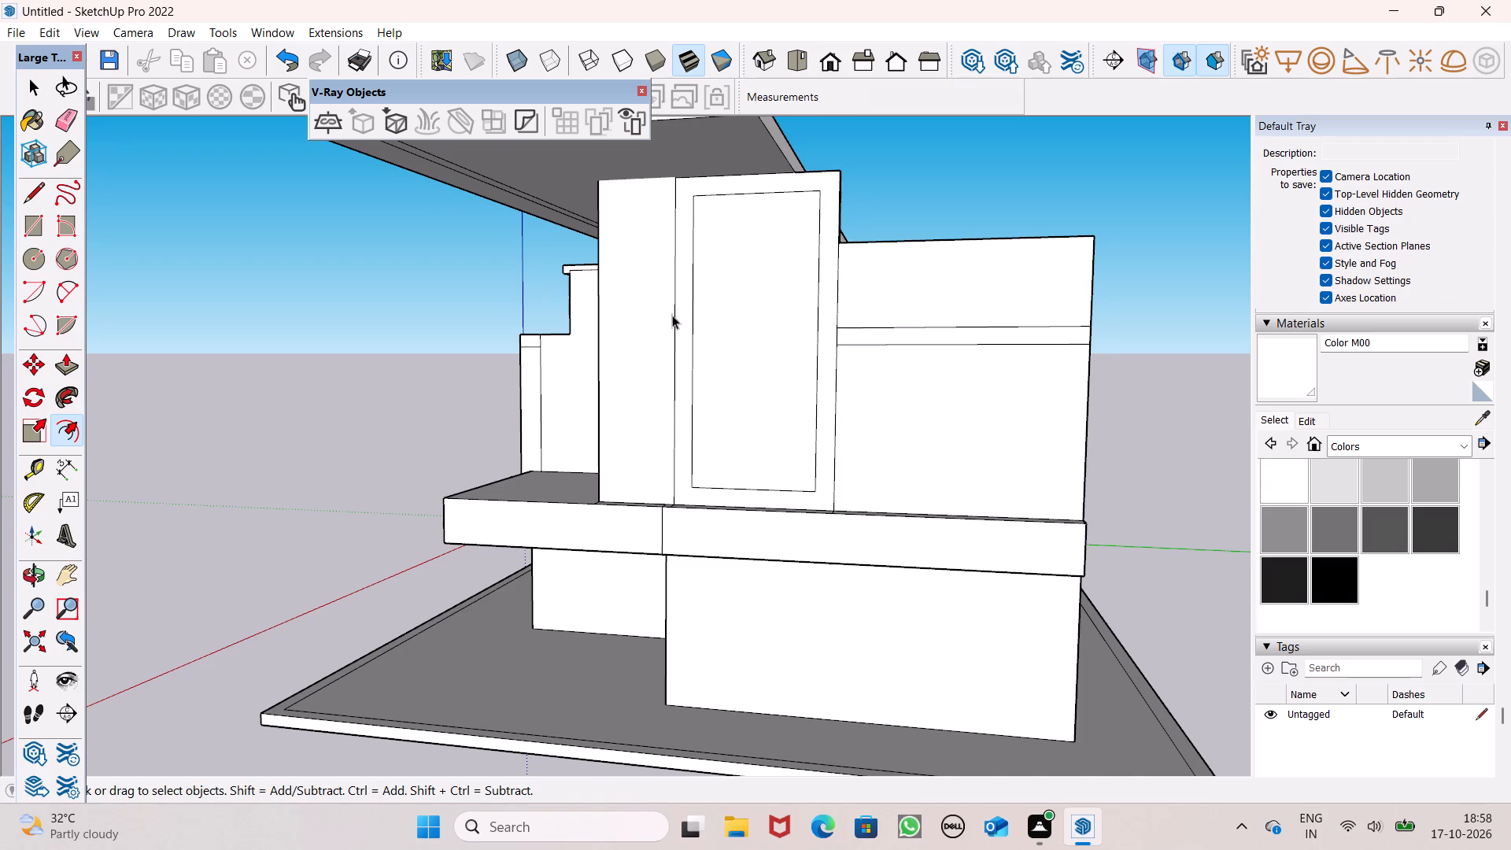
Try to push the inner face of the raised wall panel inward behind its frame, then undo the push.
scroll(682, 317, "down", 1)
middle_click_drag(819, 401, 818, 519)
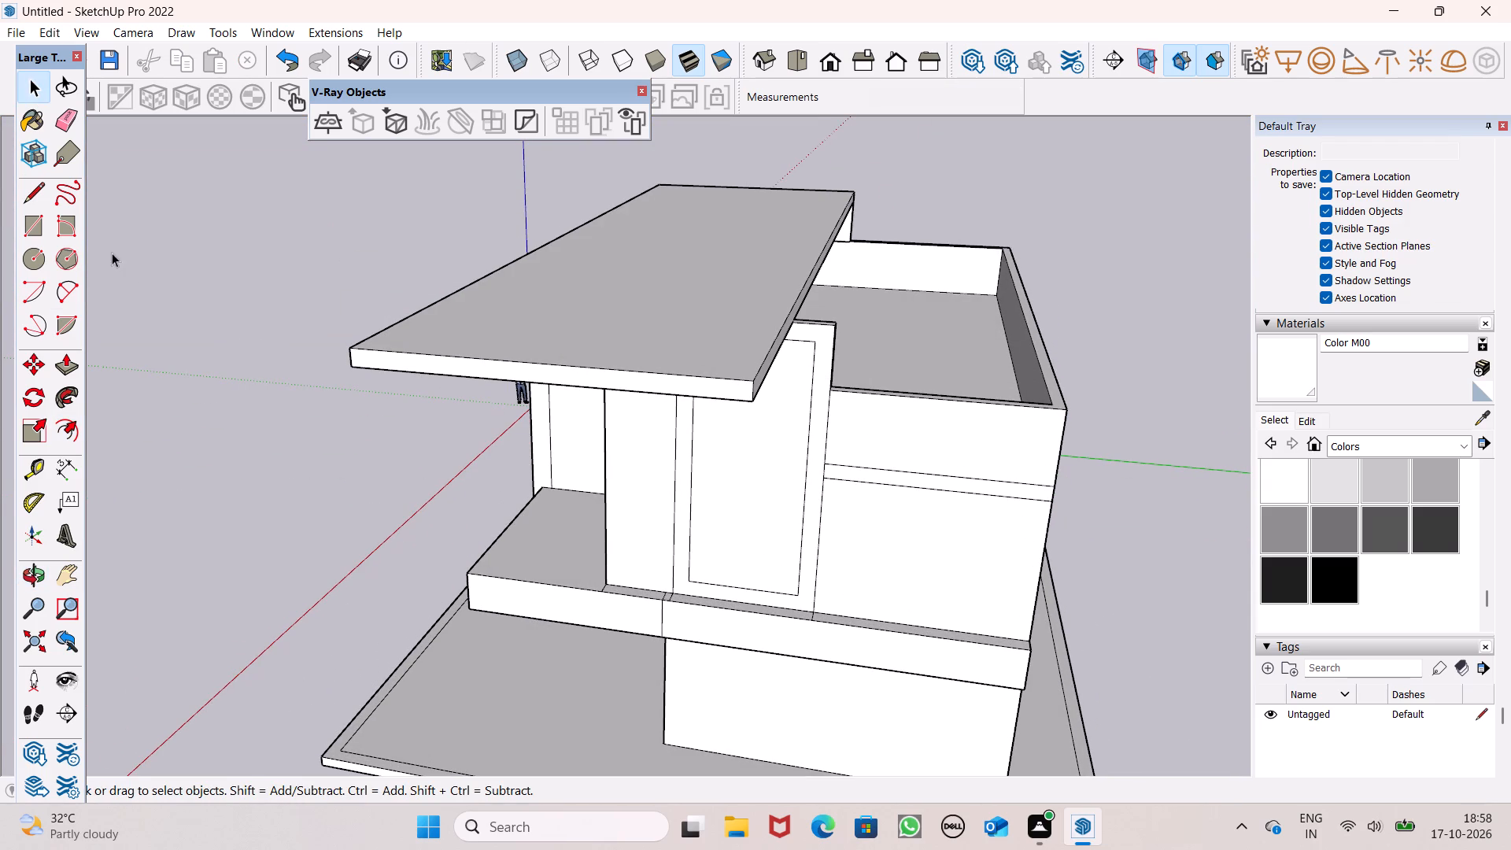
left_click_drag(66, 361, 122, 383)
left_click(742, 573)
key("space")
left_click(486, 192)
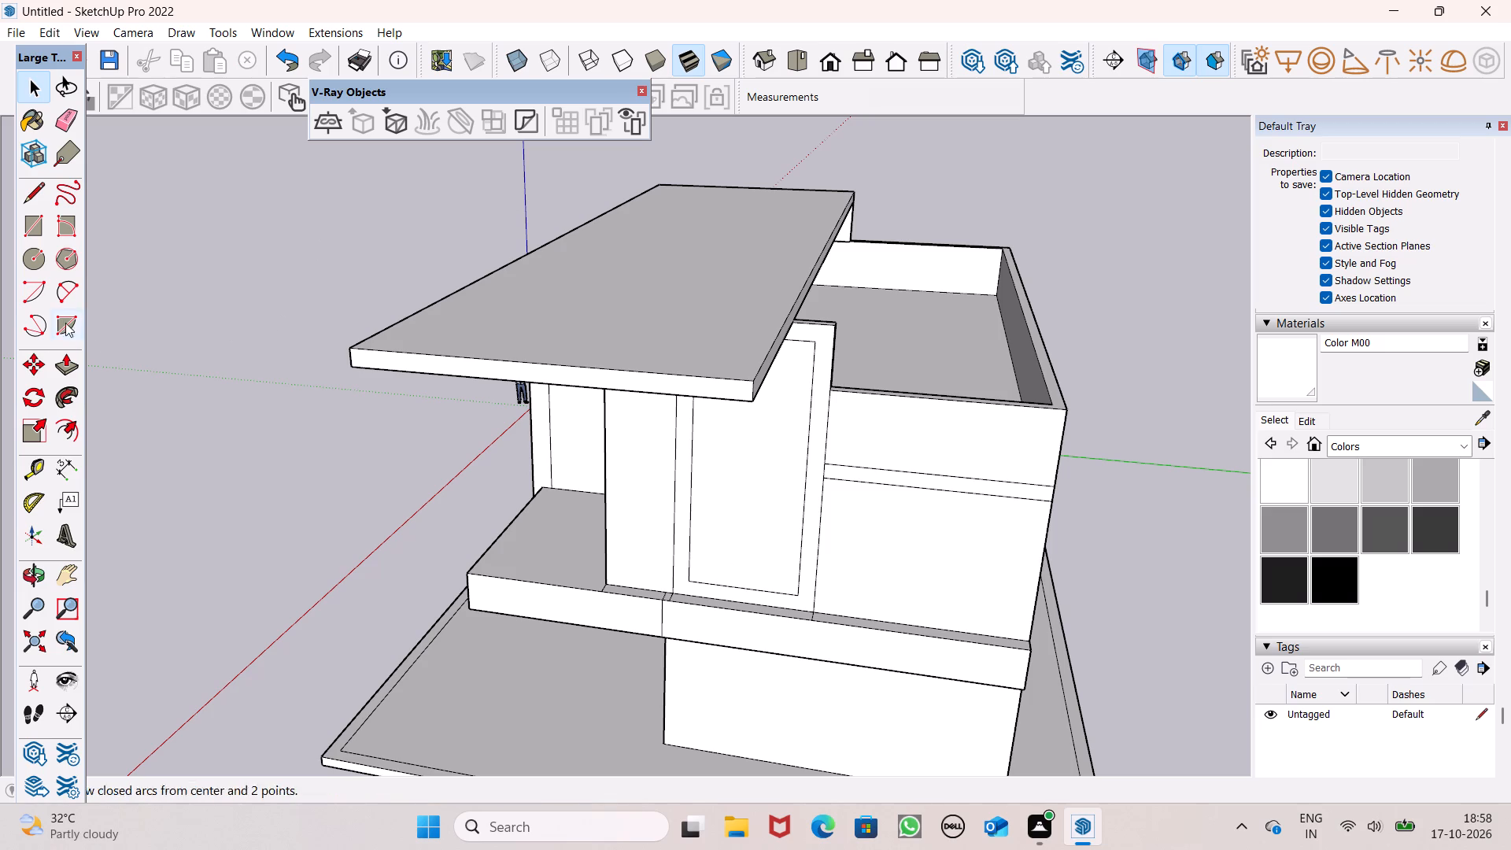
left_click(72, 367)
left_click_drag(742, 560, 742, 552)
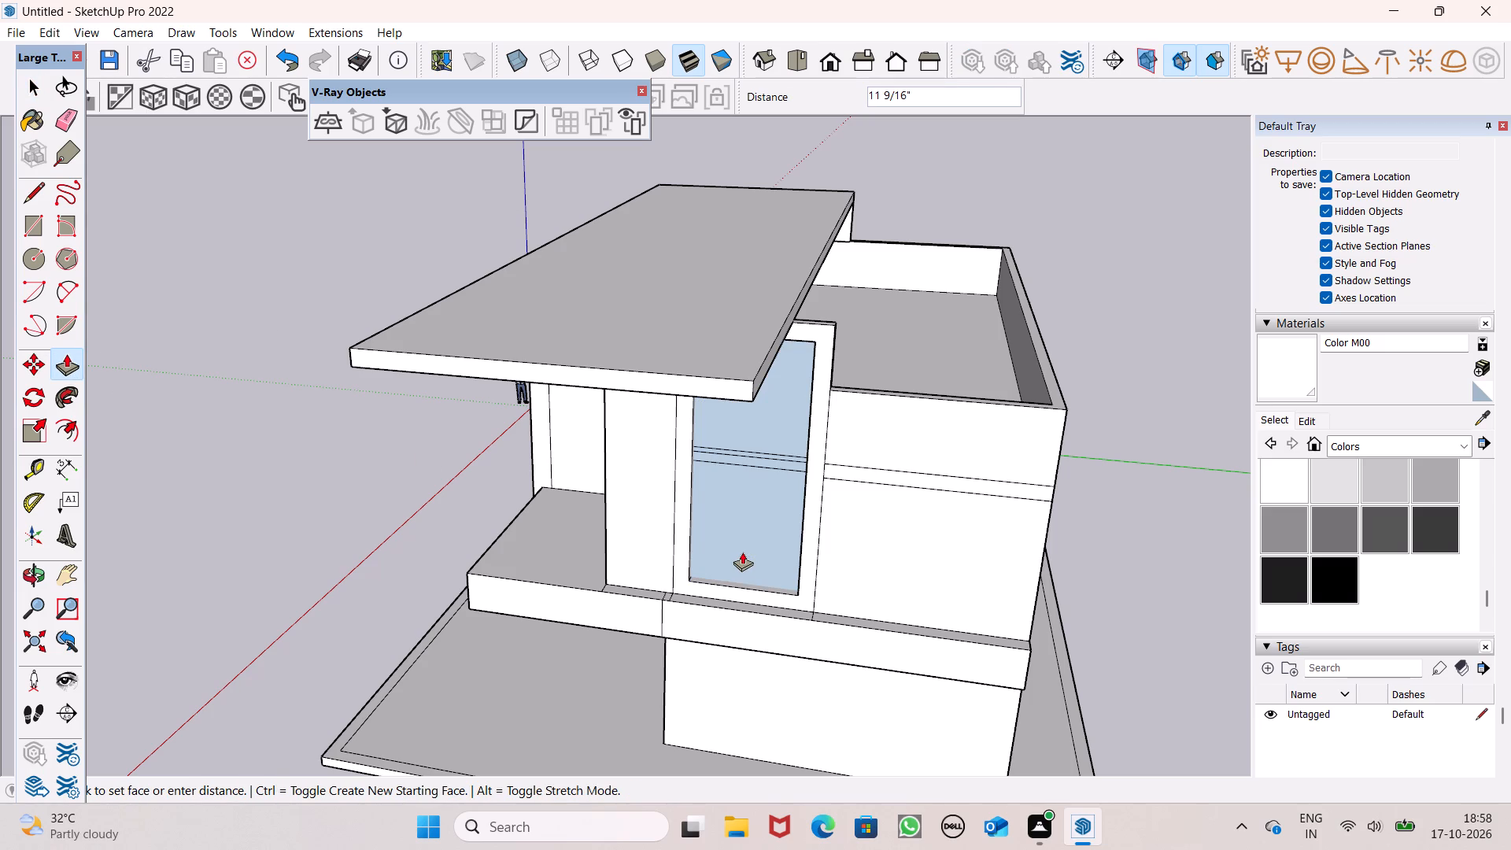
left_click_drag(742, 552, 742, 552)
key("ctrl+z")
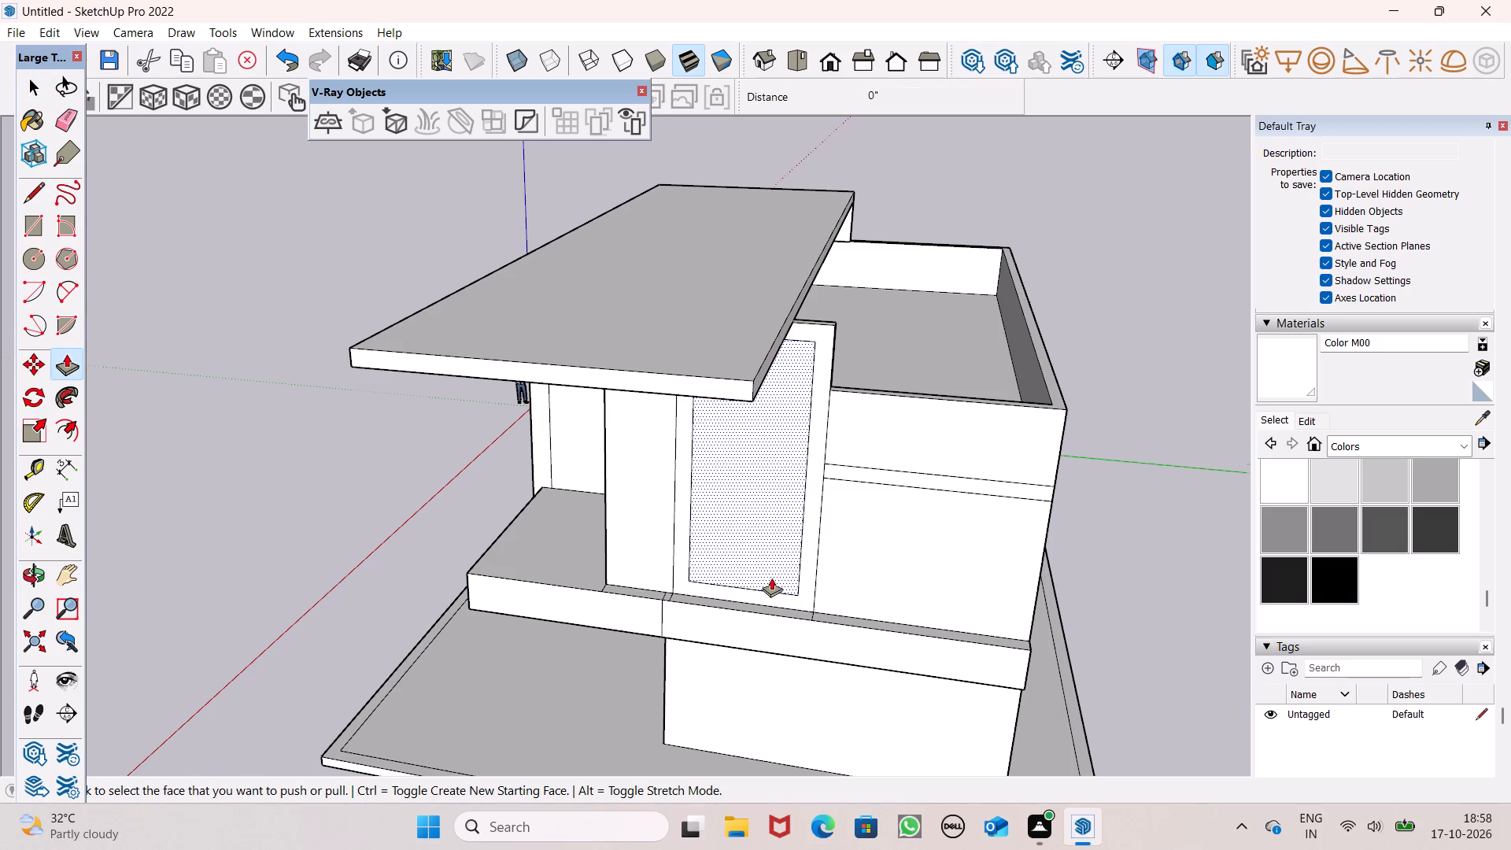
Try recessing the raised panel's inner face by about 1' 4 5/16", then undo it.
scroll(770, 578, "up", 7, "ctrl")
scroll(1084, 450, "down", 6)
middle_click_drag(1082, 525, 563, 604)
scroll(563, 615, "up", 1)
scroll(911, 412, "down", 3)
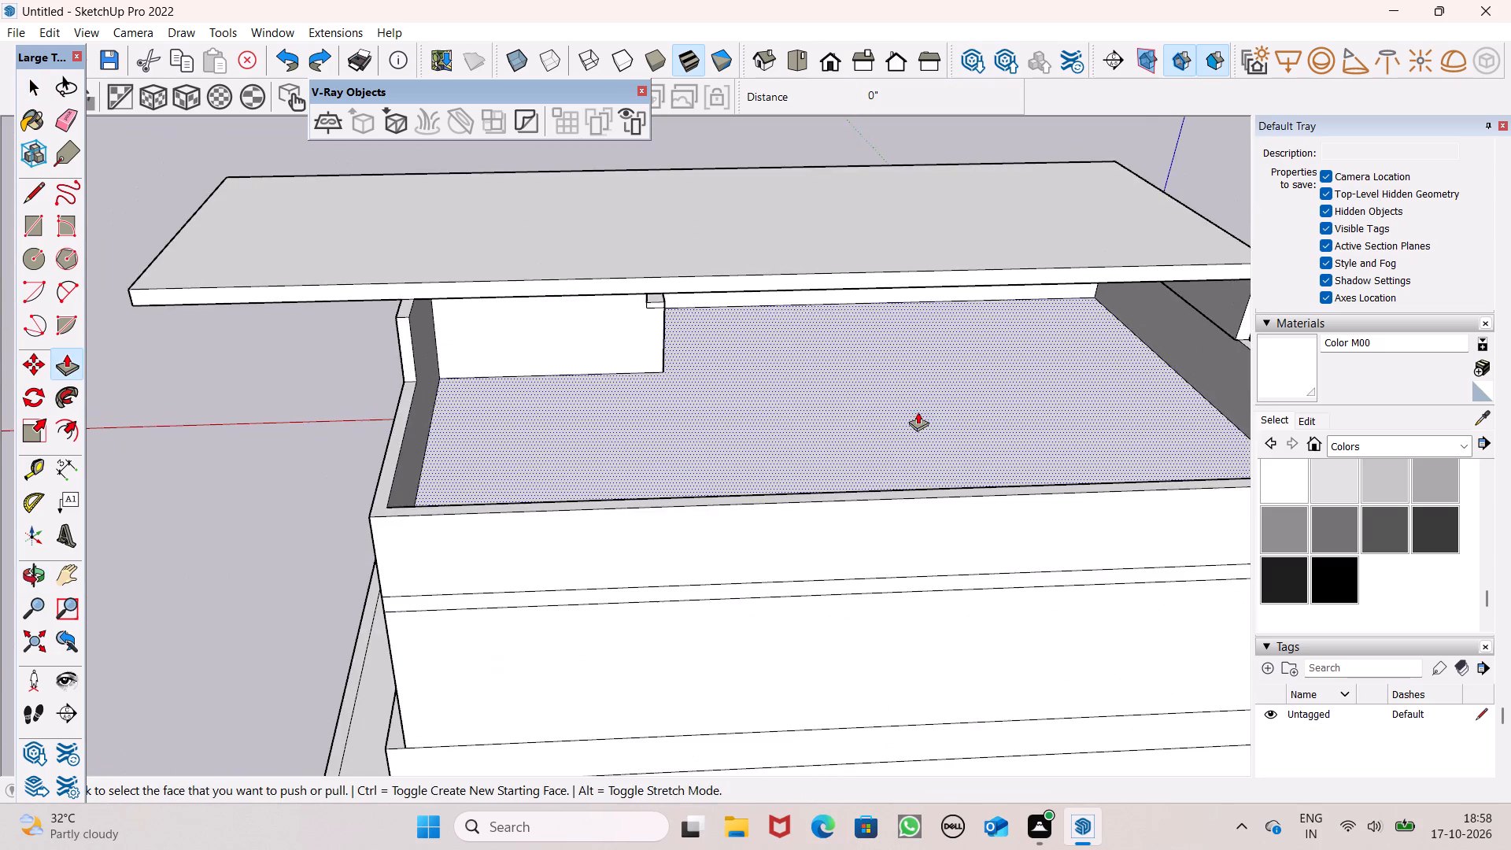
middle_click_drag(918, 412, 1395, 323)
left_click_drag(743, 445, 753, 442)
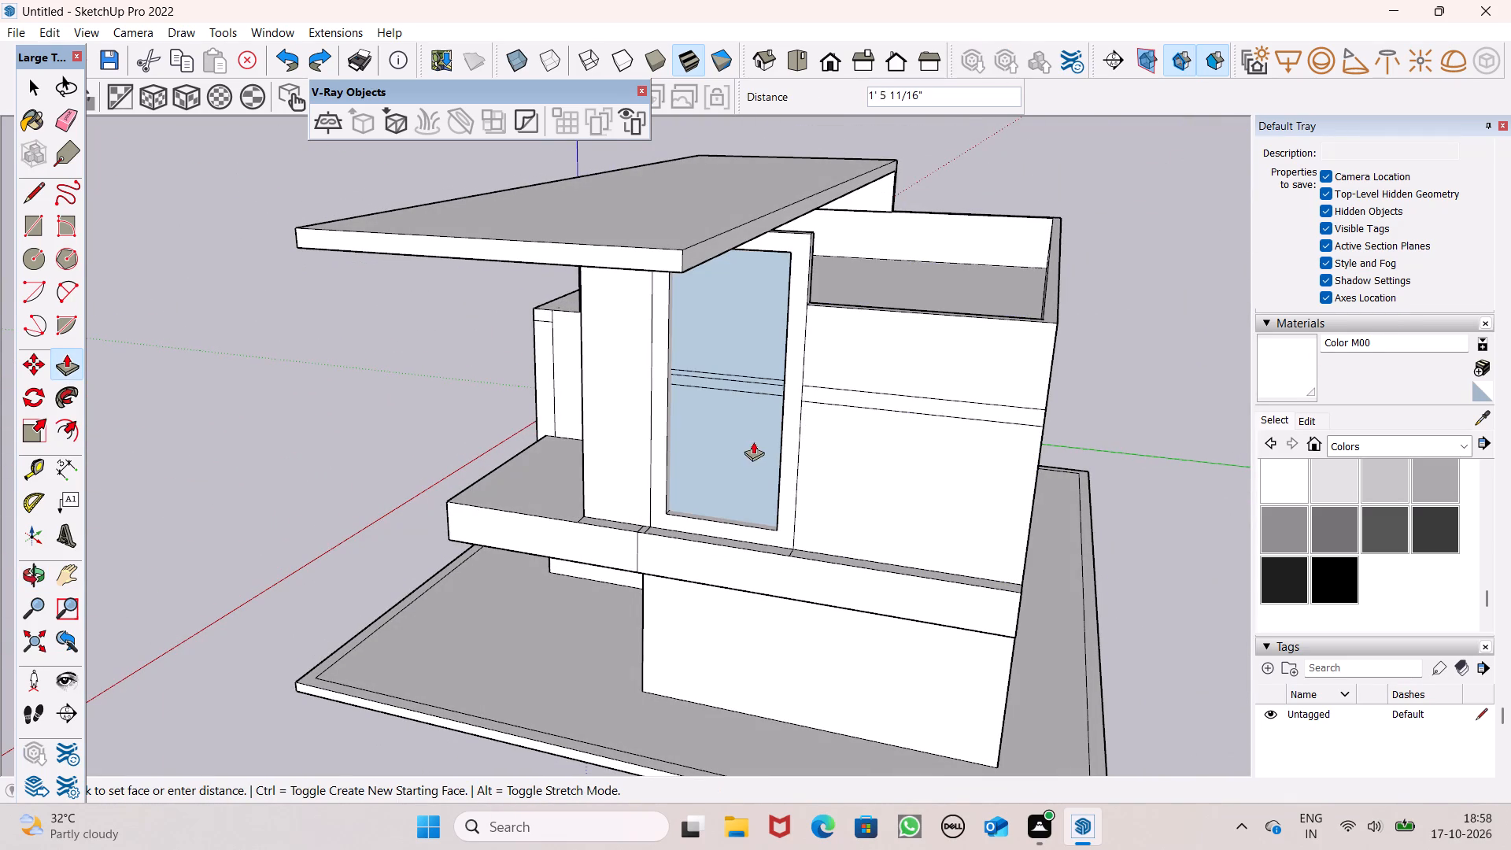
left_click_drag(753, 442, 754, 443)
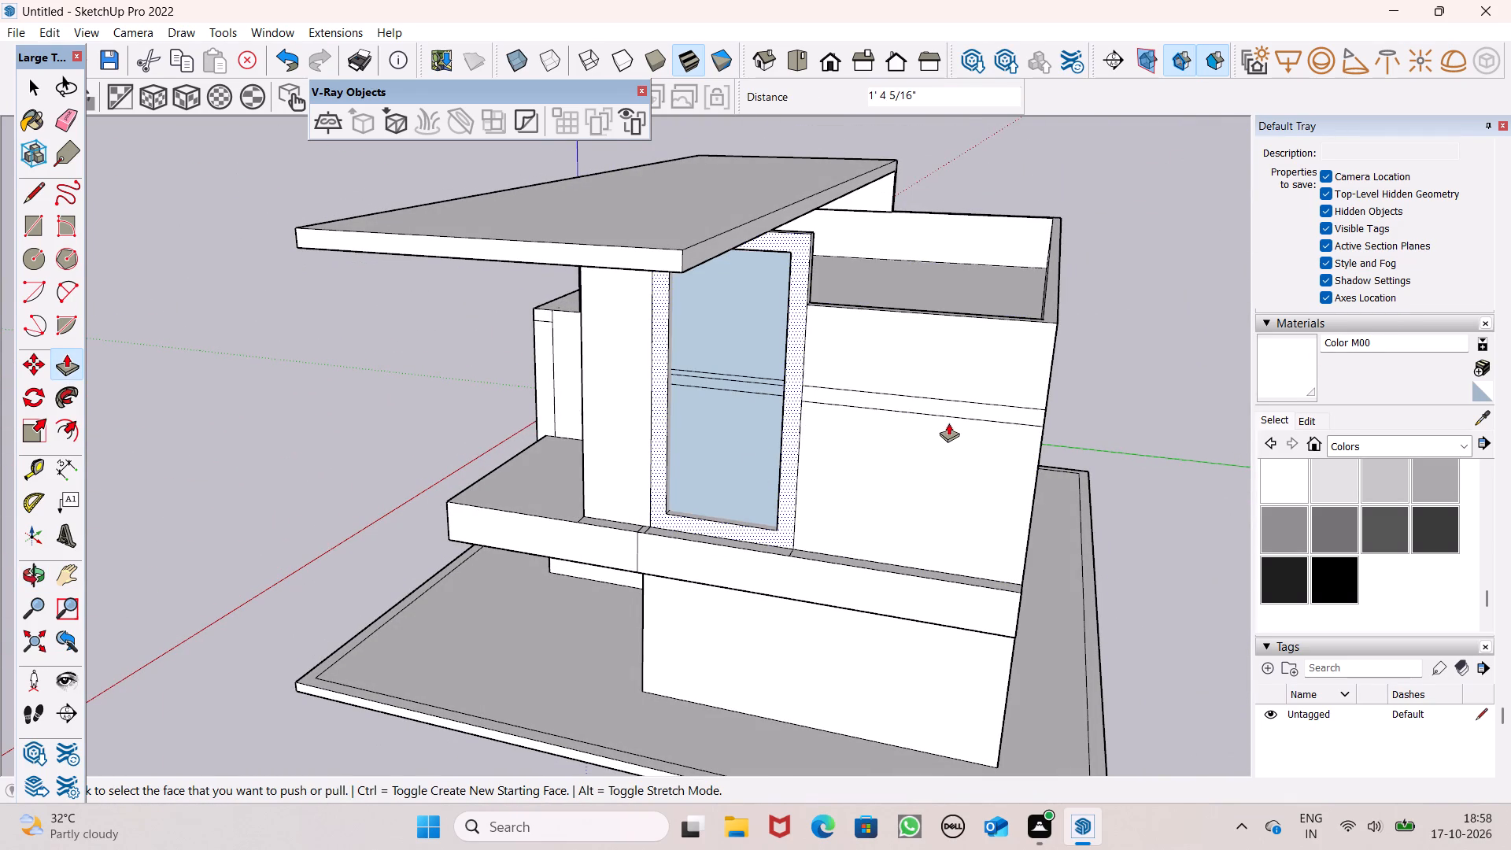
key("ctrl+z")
Push/Pull the raised panel's border frame outward 6", and bring the adjoining narrow wall strip out flush with it.
middle_click_drag(795, 525, 795, 546)
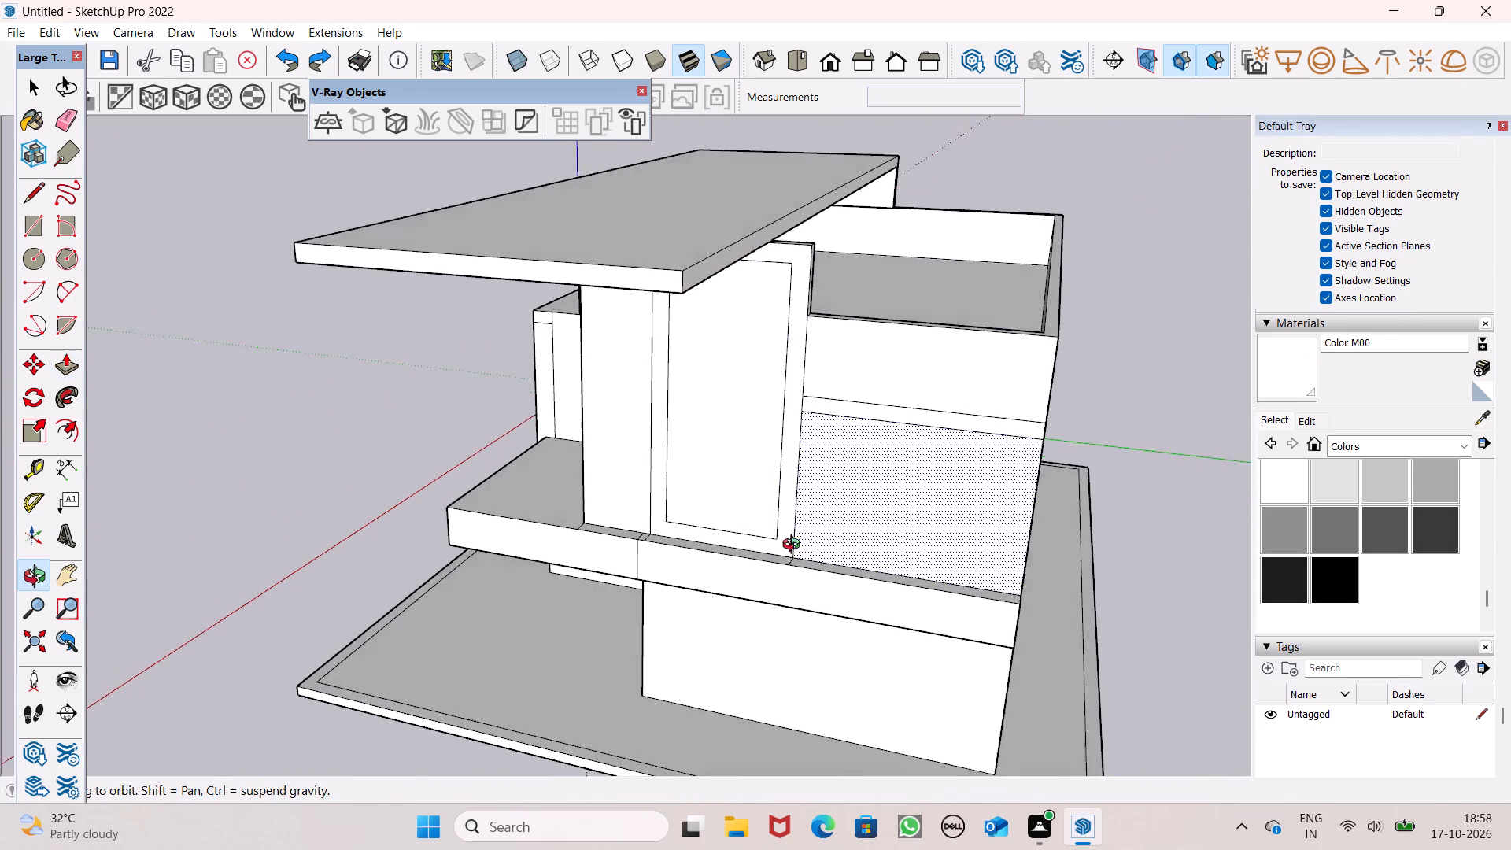
middle_click_drag(795, 546, 911, 539)
scroll(735, 575, "up", 5)
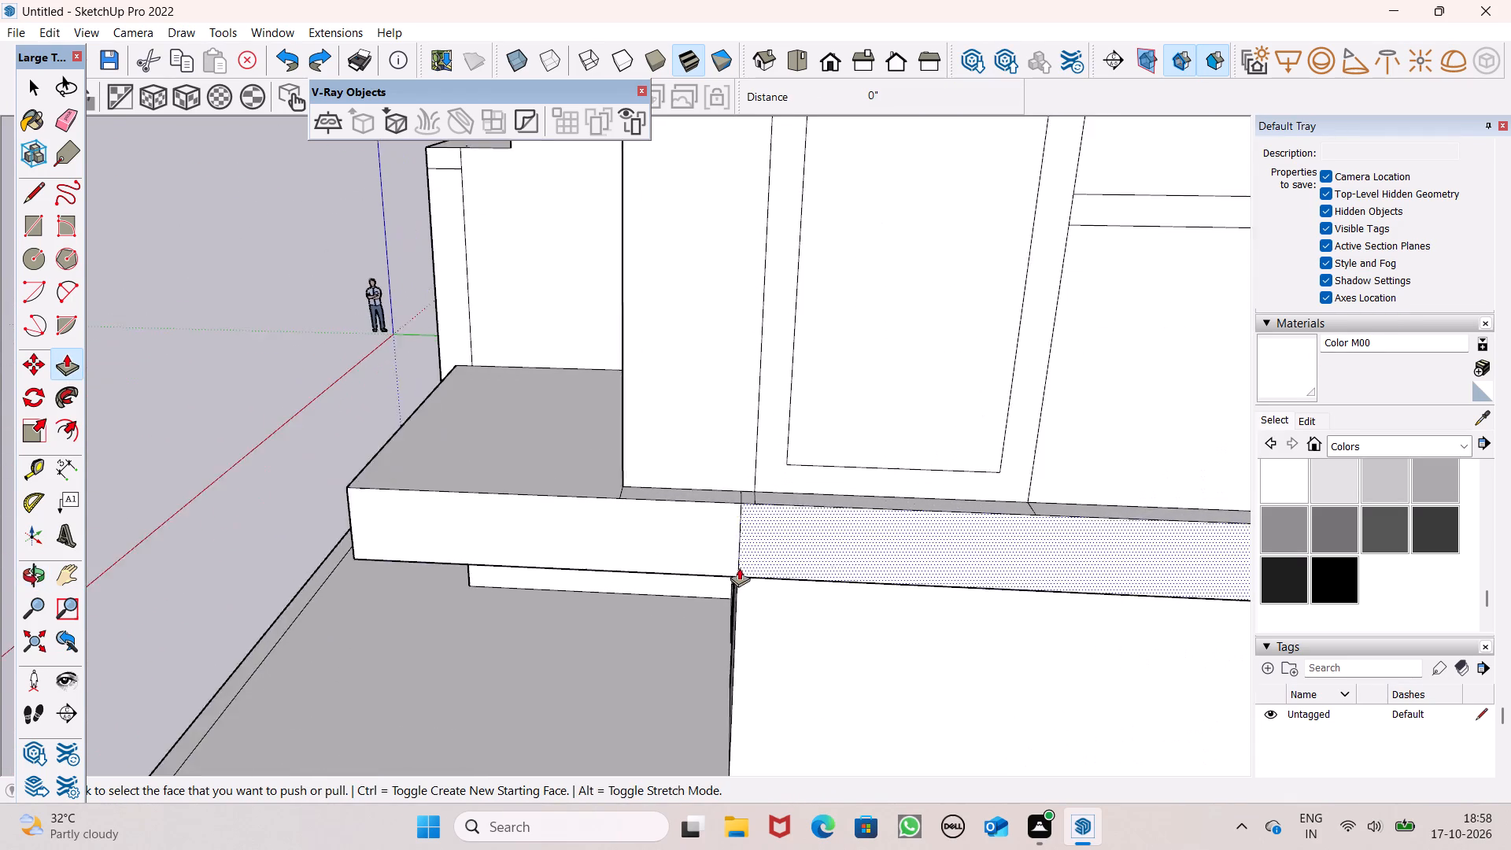
scroll(739, 567, "up", 2)
scroll(785, 510, "up", 1)
middle_click_drag(785, 510, 781, 575)
left_click_drag(767, 538, 767, 548)
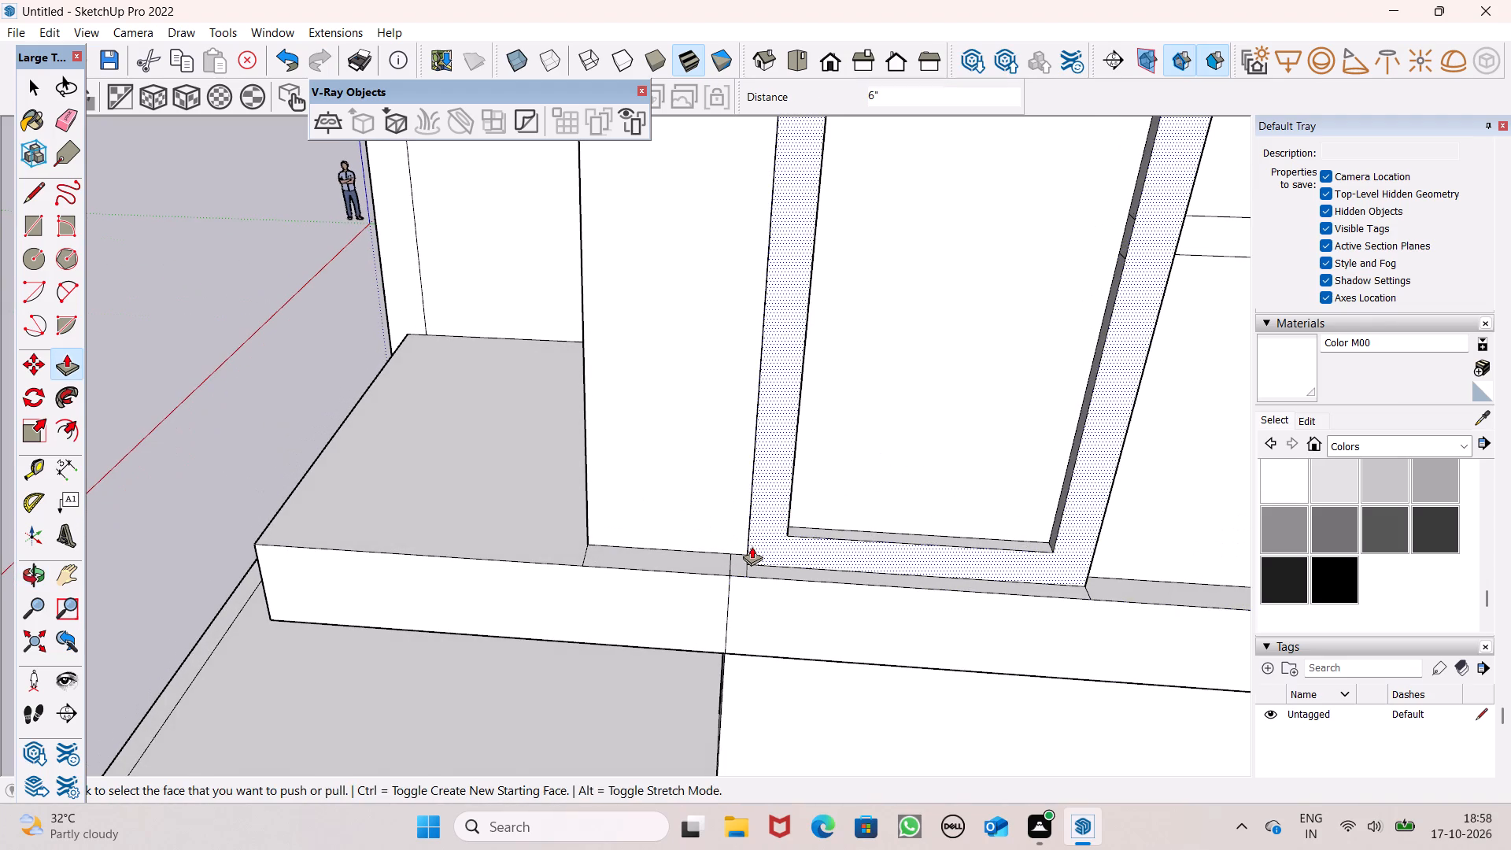
left_click_drag(675, 520, 756, 534)
Push/Pull the top of the parapet around the flat roof down 5' to roof level.
scroll(753, 475, "down", 6)
scroll(863, 379, "down", 4)
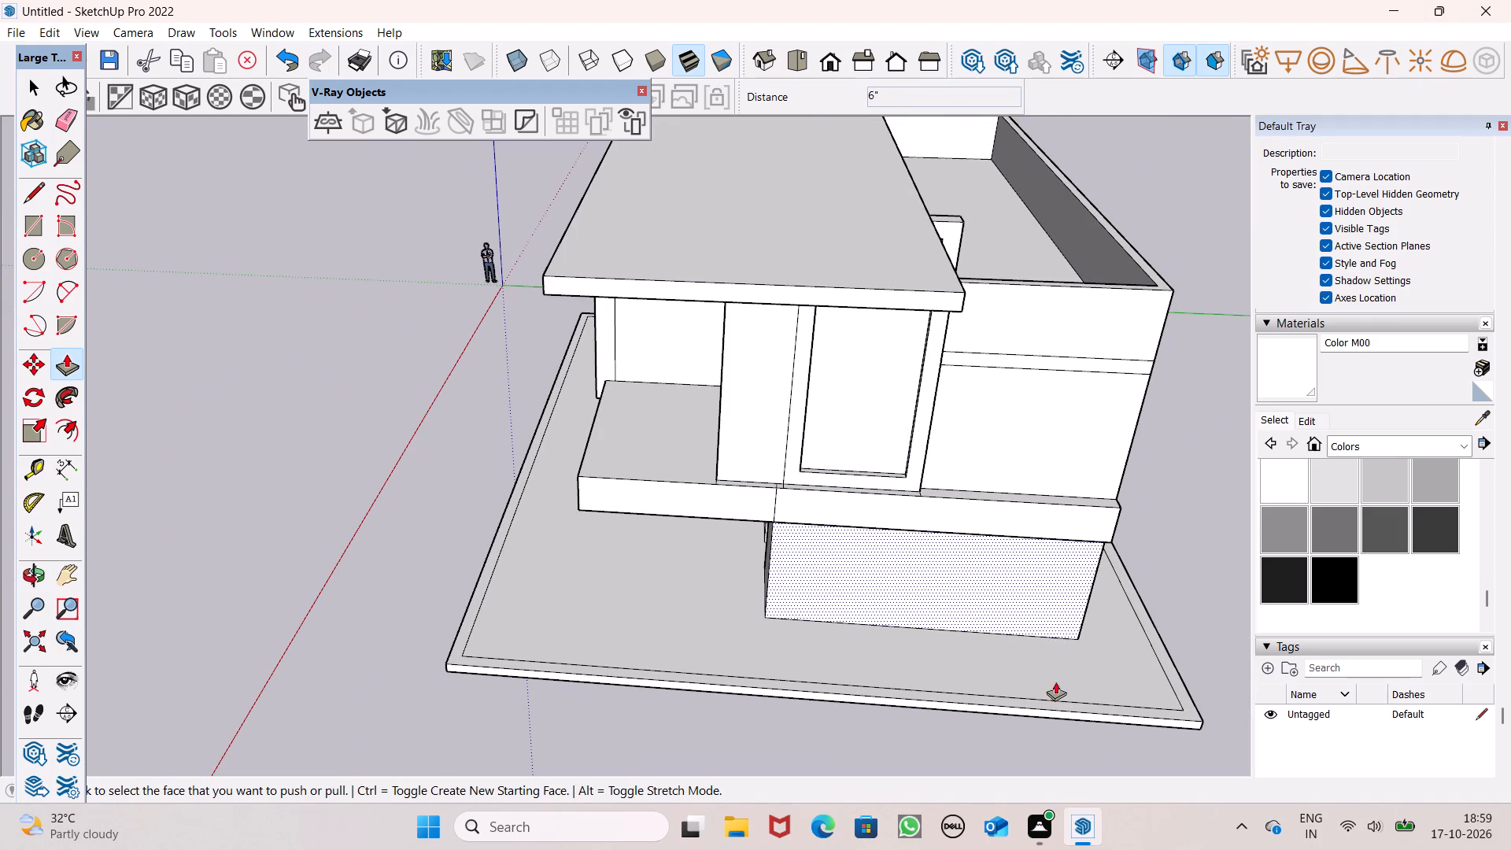
middle_click_drag(1068, 613, 878, 546)
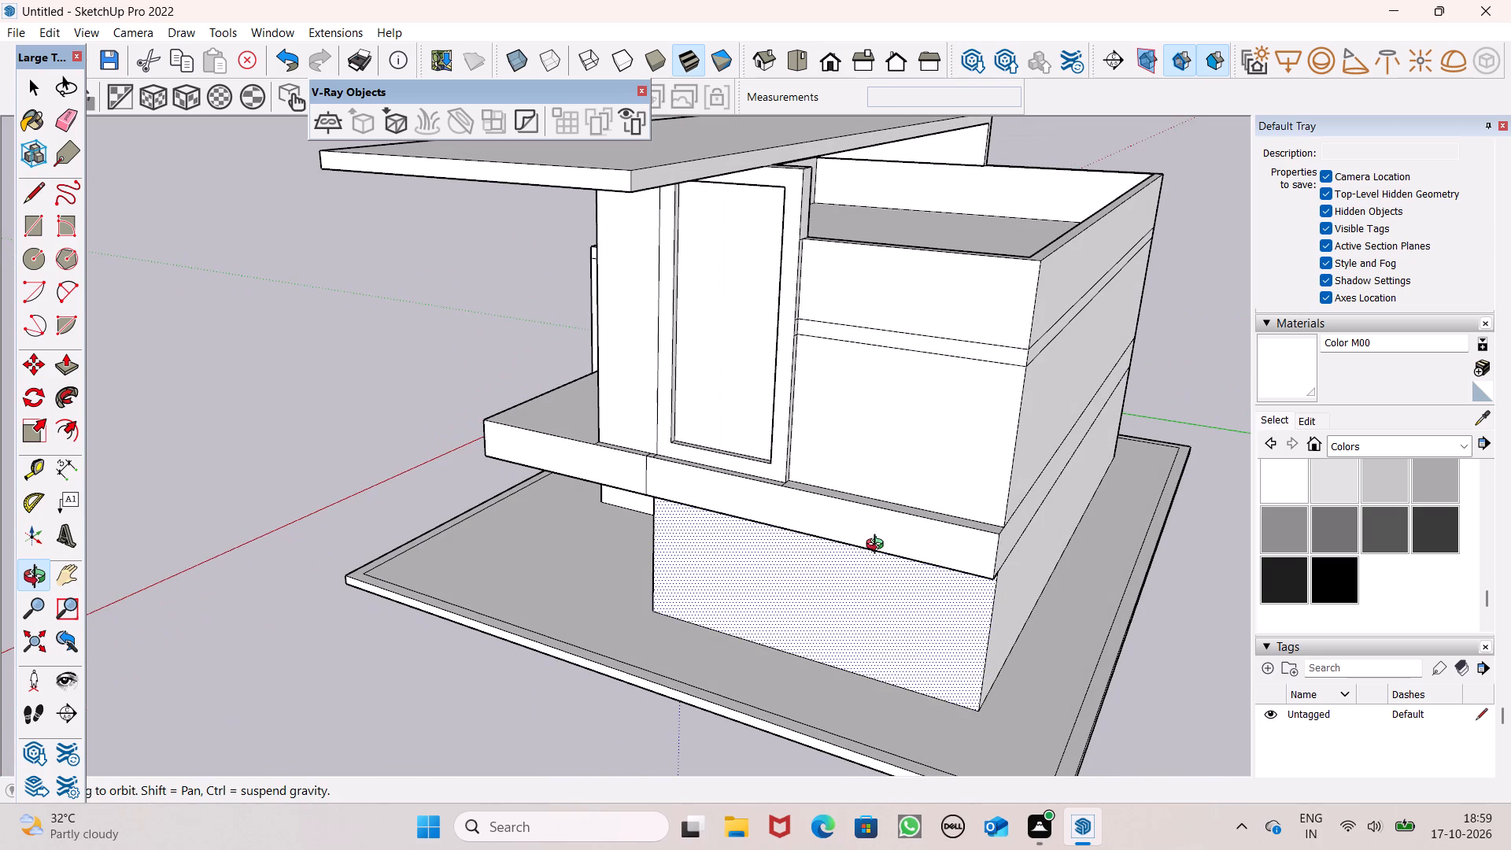
middle_click_drag(878, 546, 725, 608)
scroll(739, 436, "down", 1)
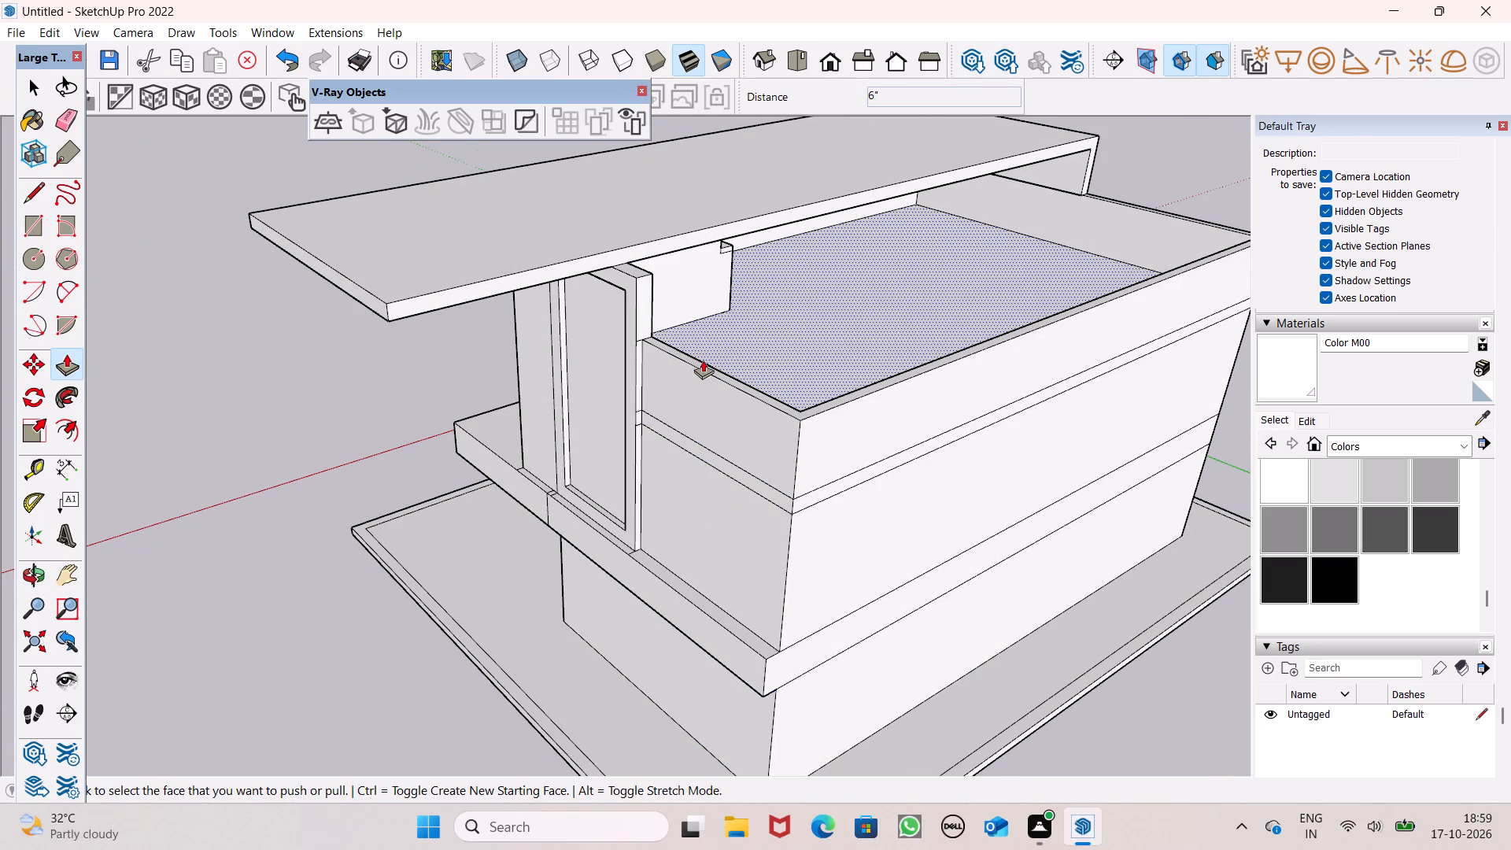
middle_click_drag(735, 427, 717, 520)
left_click_drag(726, 534, 725, 538)
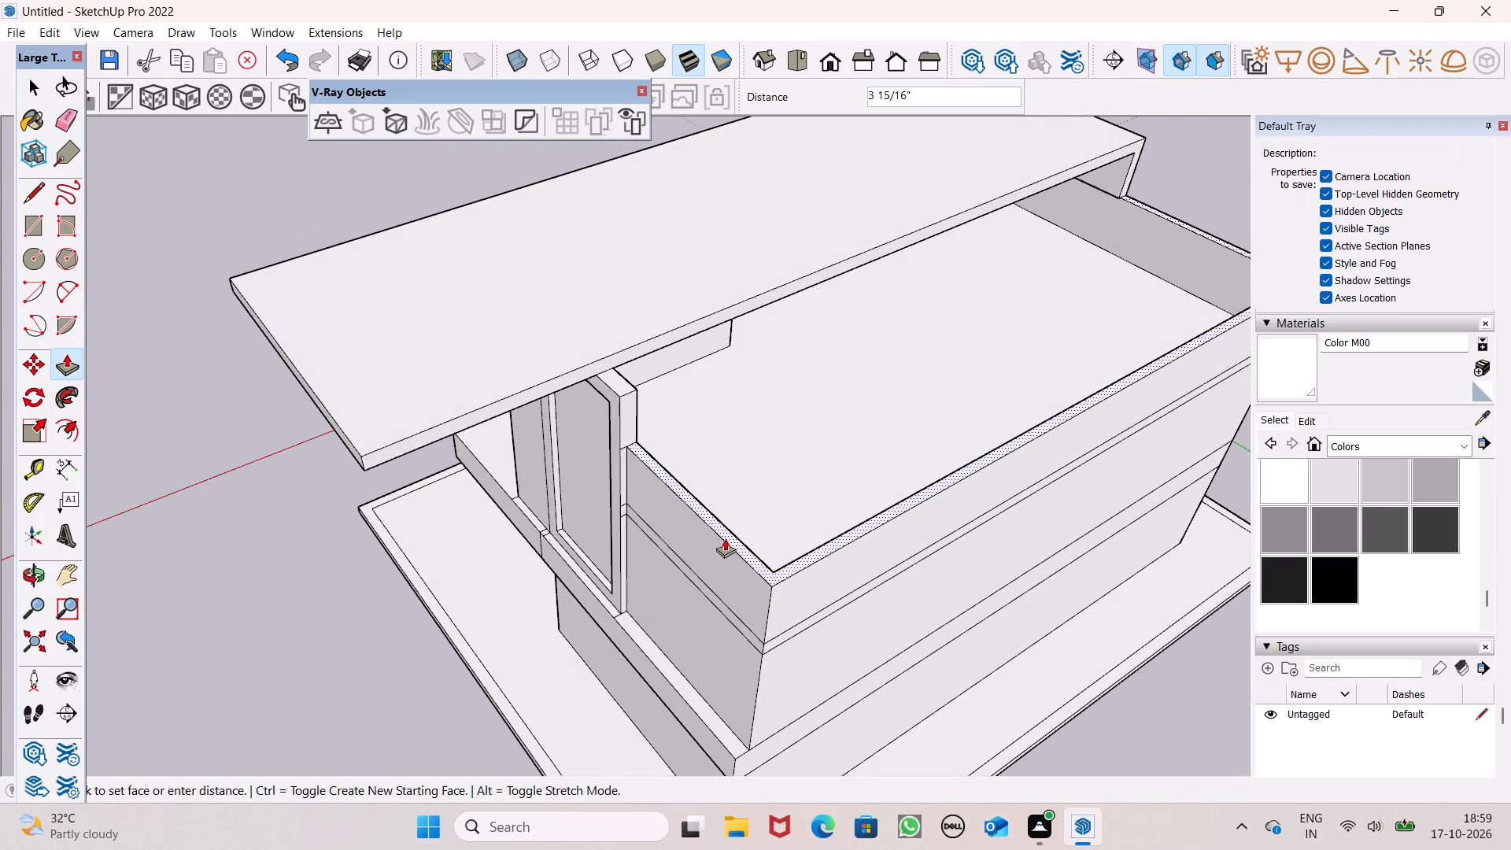
left_click_drag(725, 538, 686, 563)
Erase the leftover vertical outline and its top edge on the raised panel's side face above the roof.
scroll(658, 463, "down", 3)
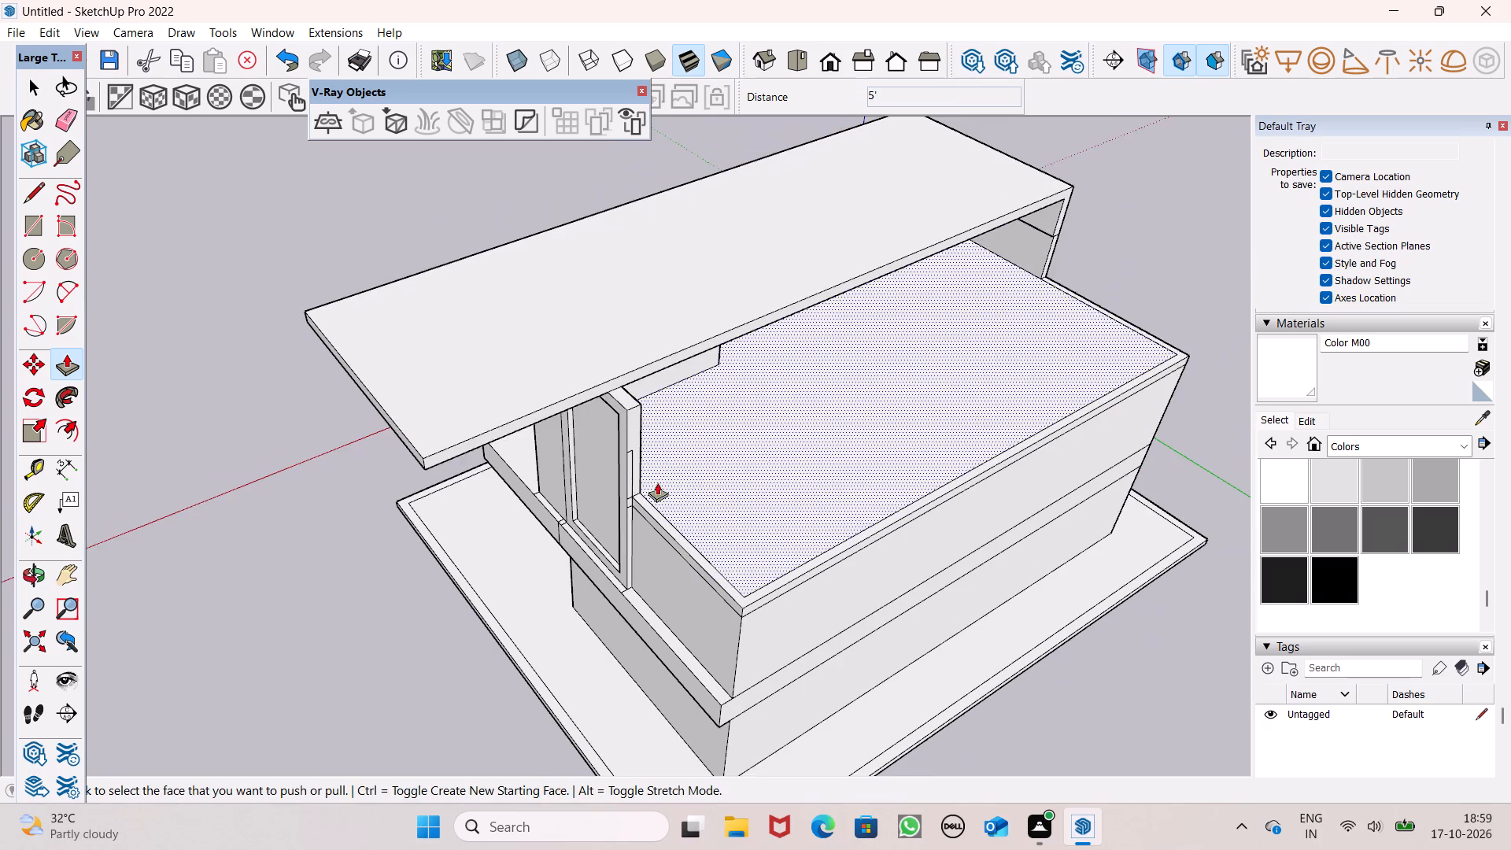
middle_click_drag(717, 496, 869, 232)
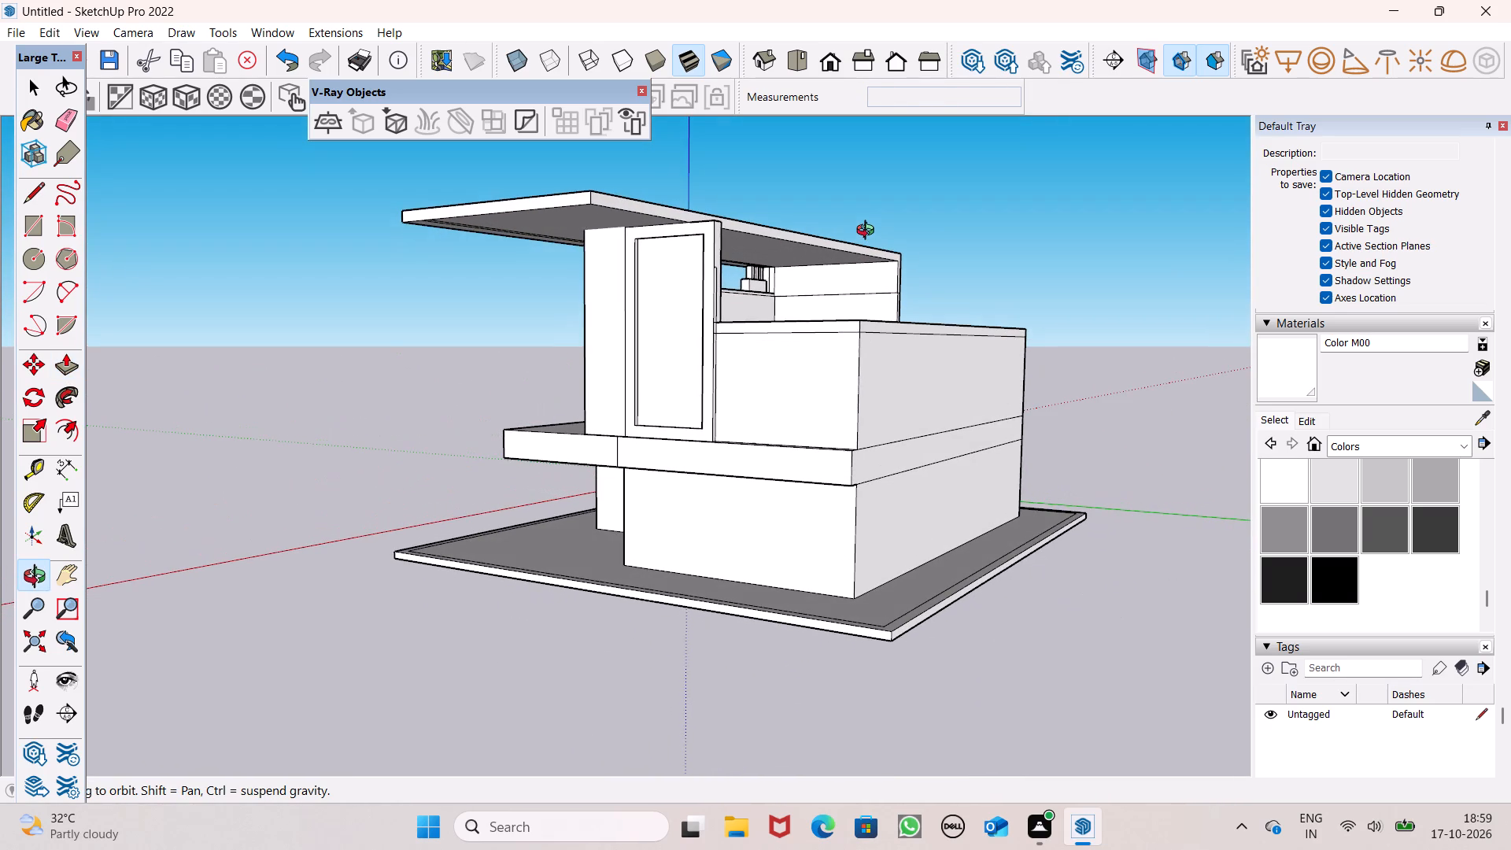
middle_click_drag(869, 232, 734, 367)
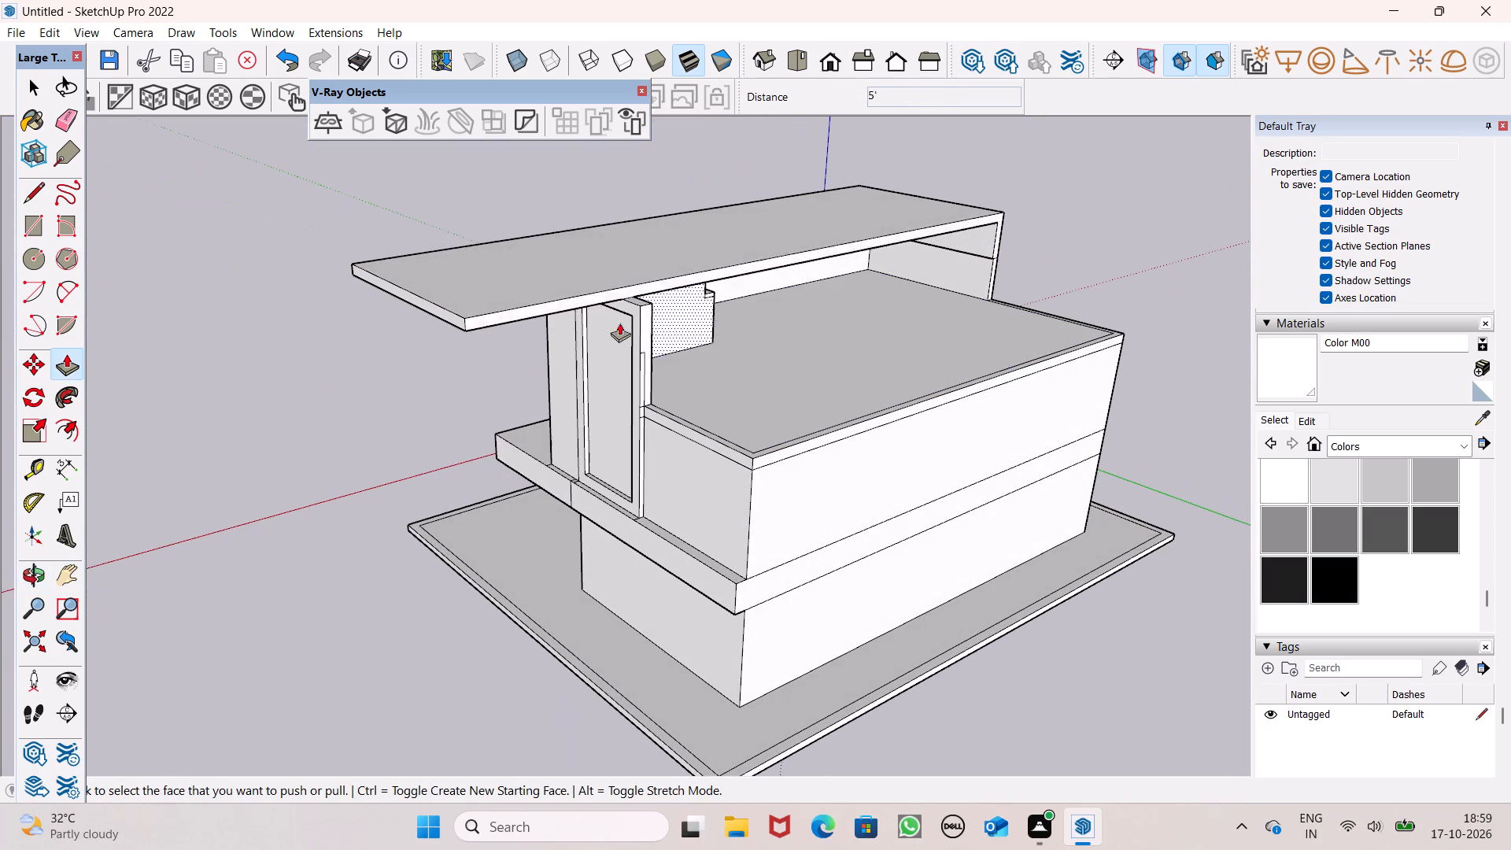
left_click(70, 116)
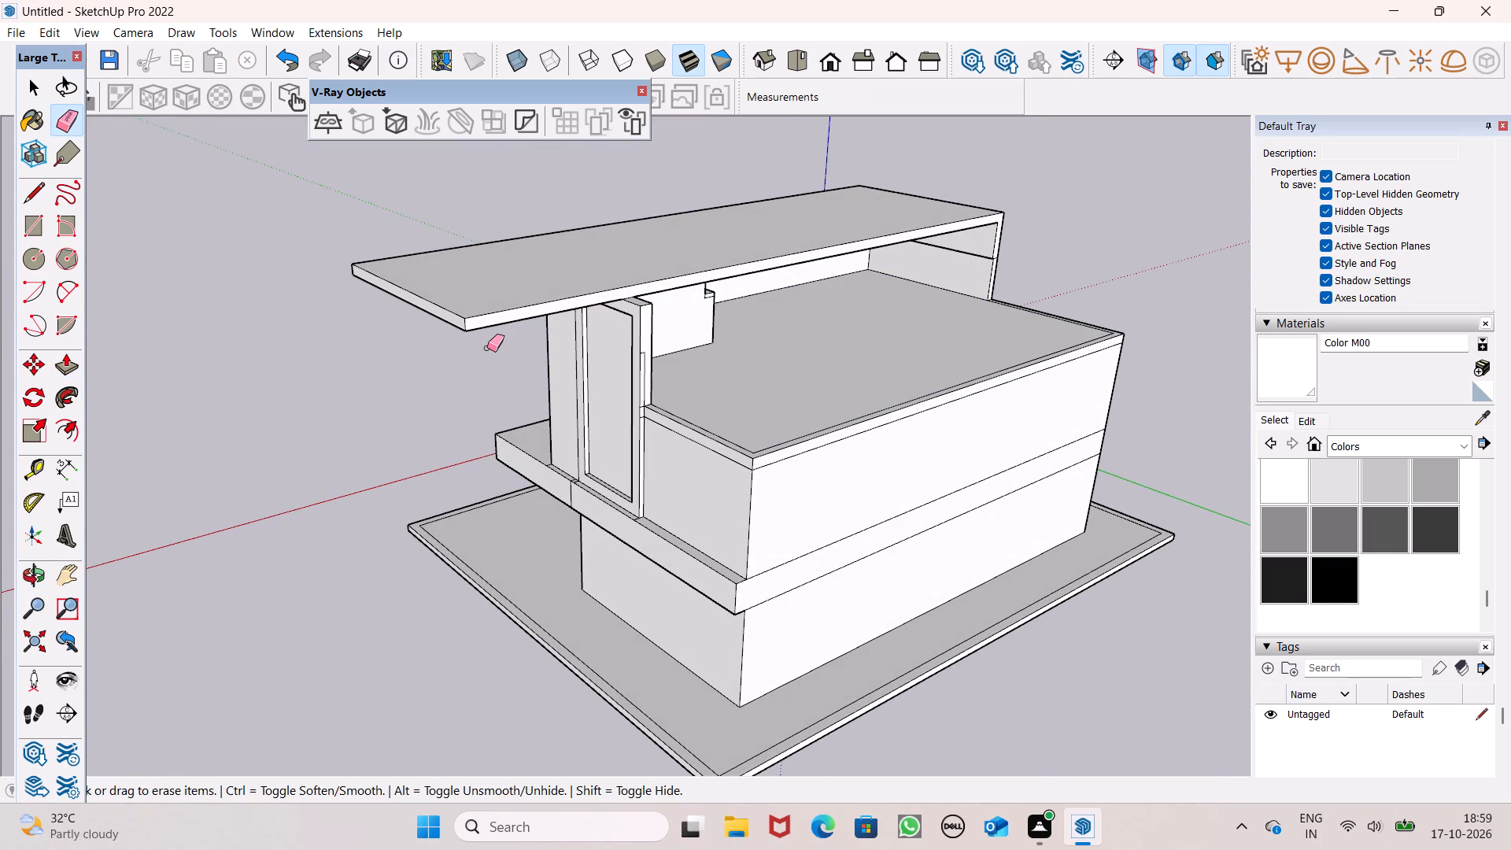
scroll(487, 348, "up", 7)
scroll(1121, 515, "up", 1)
middle_click_drag(1121, 516, 1029, 486)
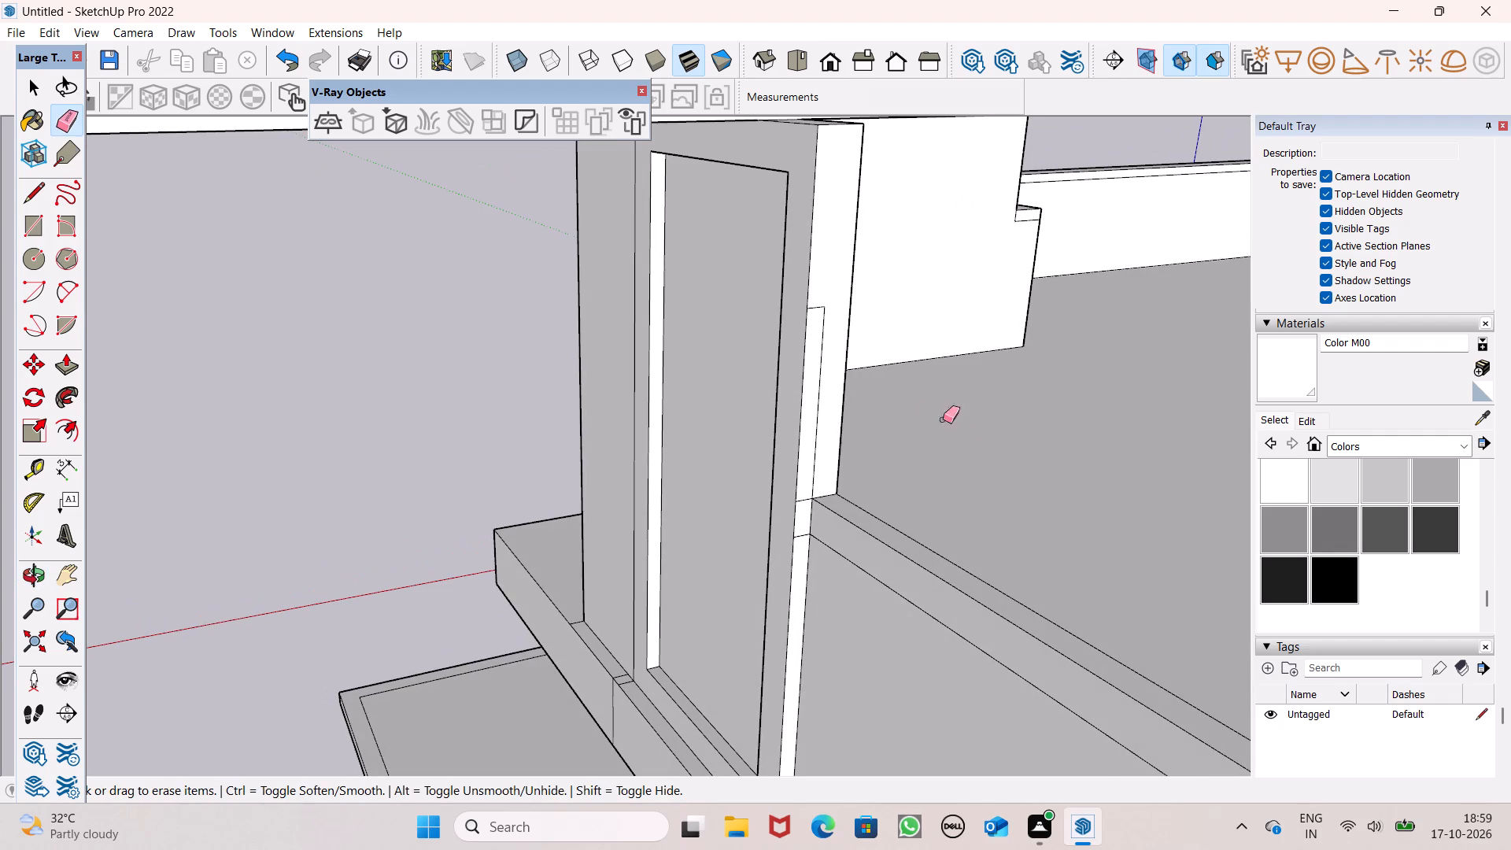
scroll(924, 412, "up", 3)
middle_click(924, 412)
scroll(897, 407, "down", 3)
middle_click_drag(896, 417, 824, 442)
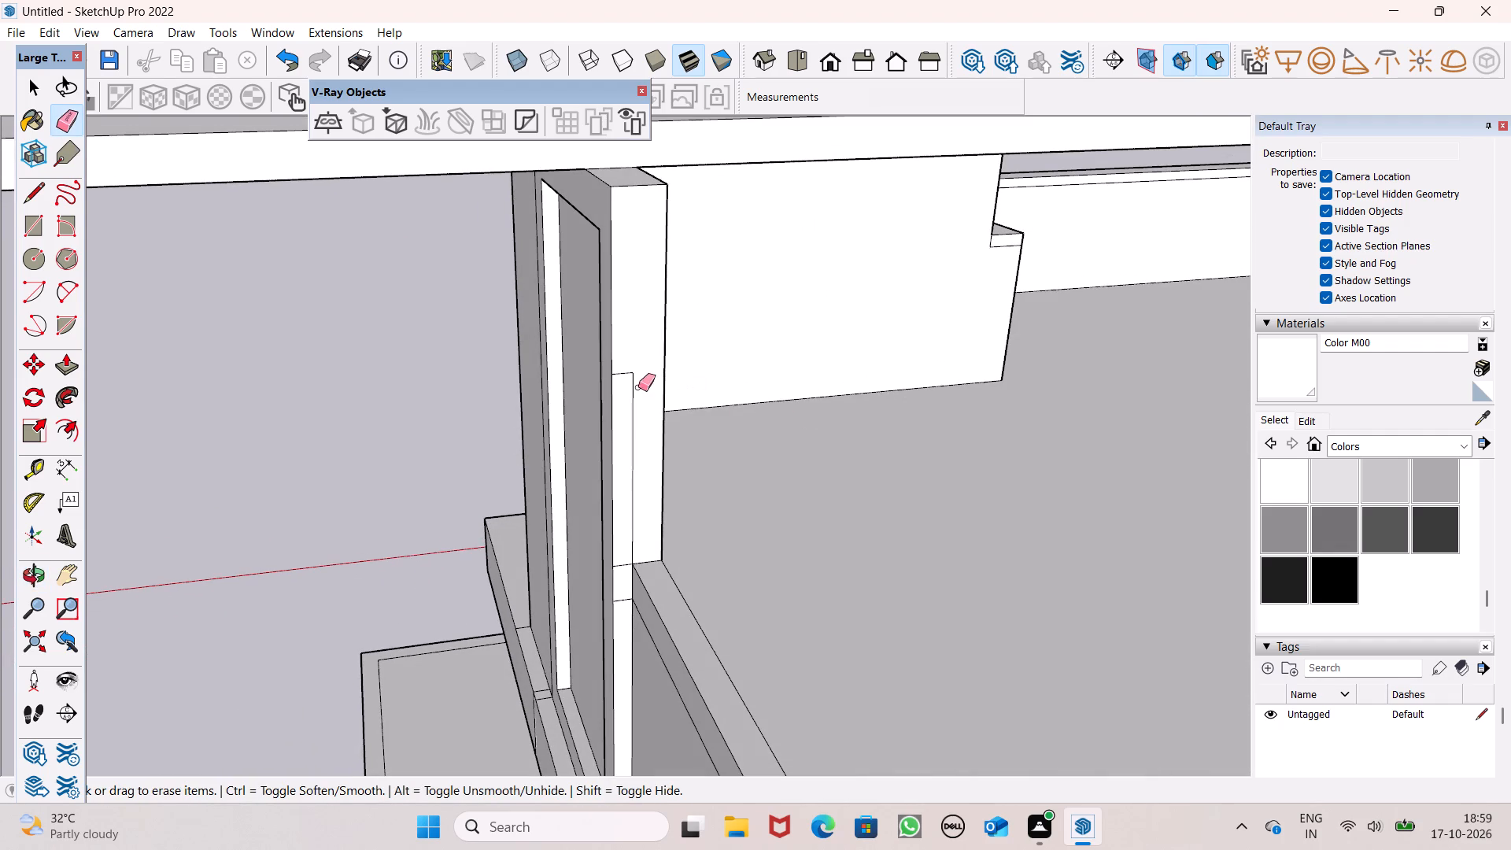
left_click_drag(627, 371, 634, 402)
scroll(835, 323, "down", 3)
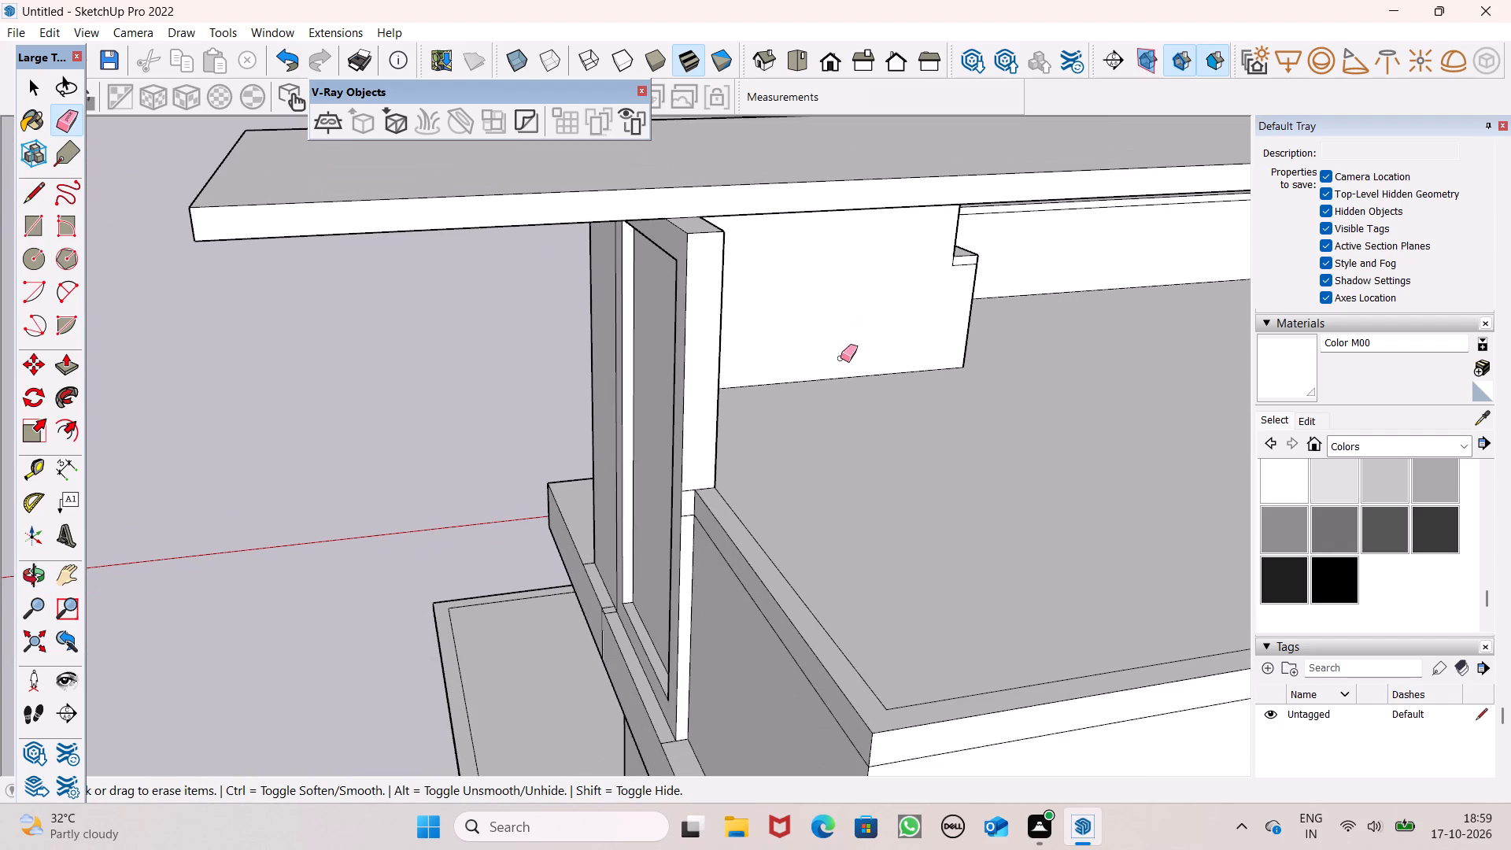
Erase the two short horizontal lines on the raised panel's side face where it meets the roof edge.
scroll(763, 477, "up", 7)
middle_click_drag(689, 542, 704, 507)
scroll(703, 511, "up", 3)
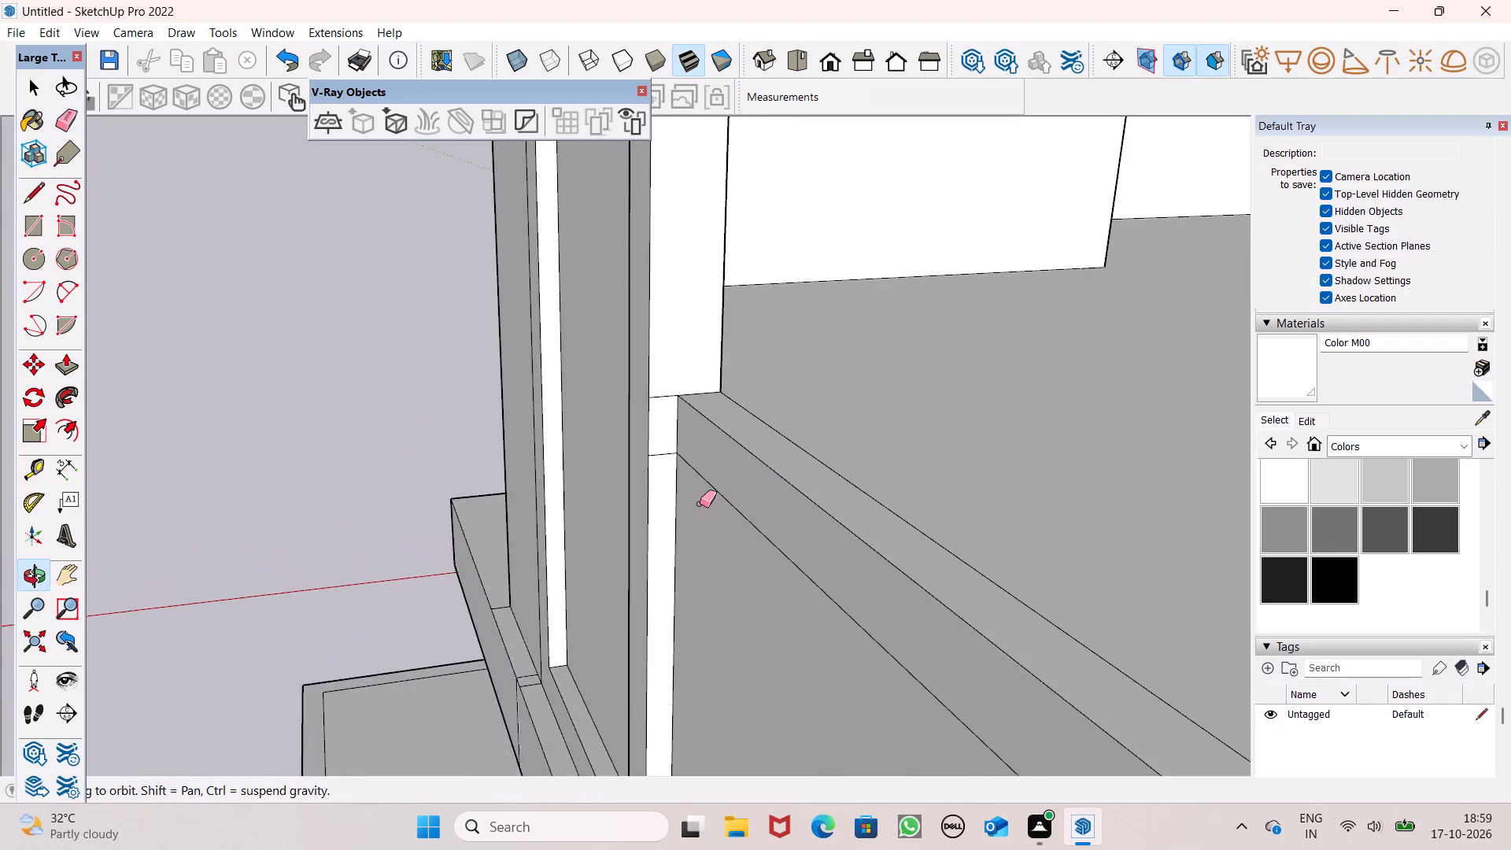
scroll(700, 504, "up", 2)
left_click(659, 346)
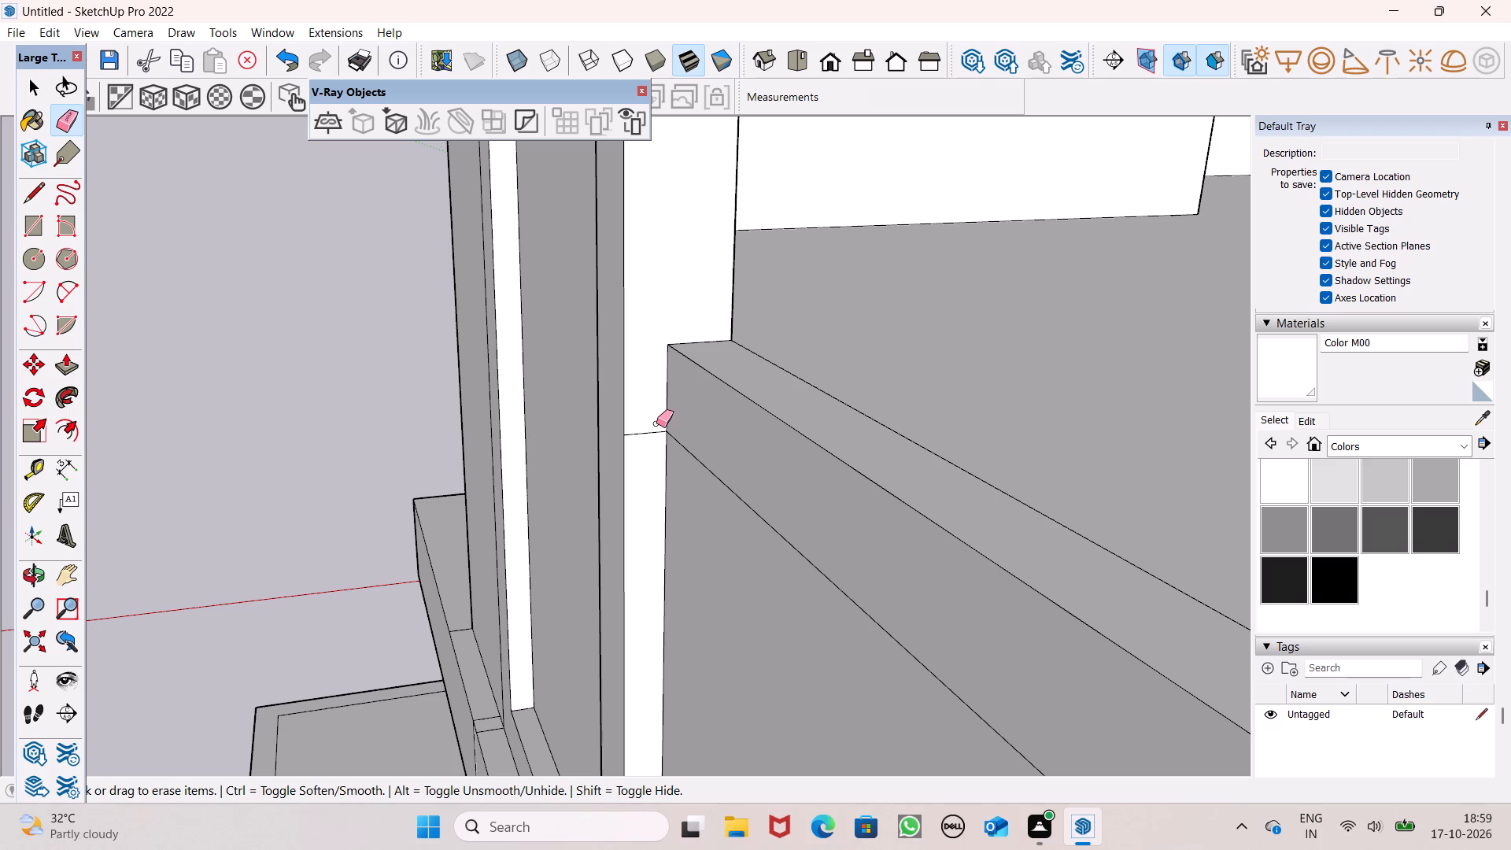
left_click_drag(654, 423, 654, 431)
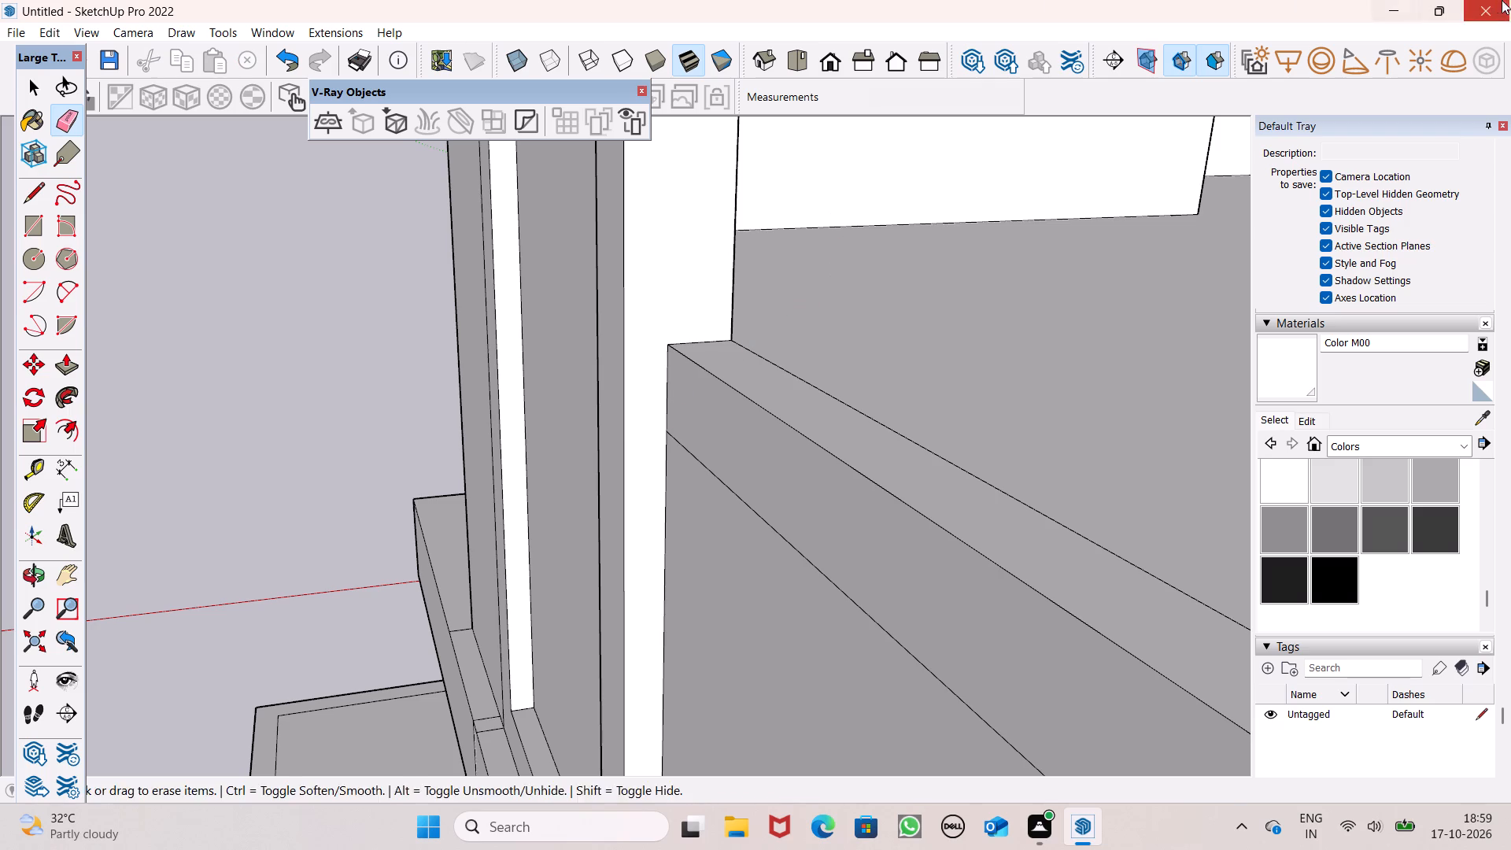
Push/Pull the far side's upper wall beside the raised panel outward 7 1/2" to the floor band's face.
scroll(737, 202, "down", 14)
middle_click_drag(792, 325, 1003, 337)
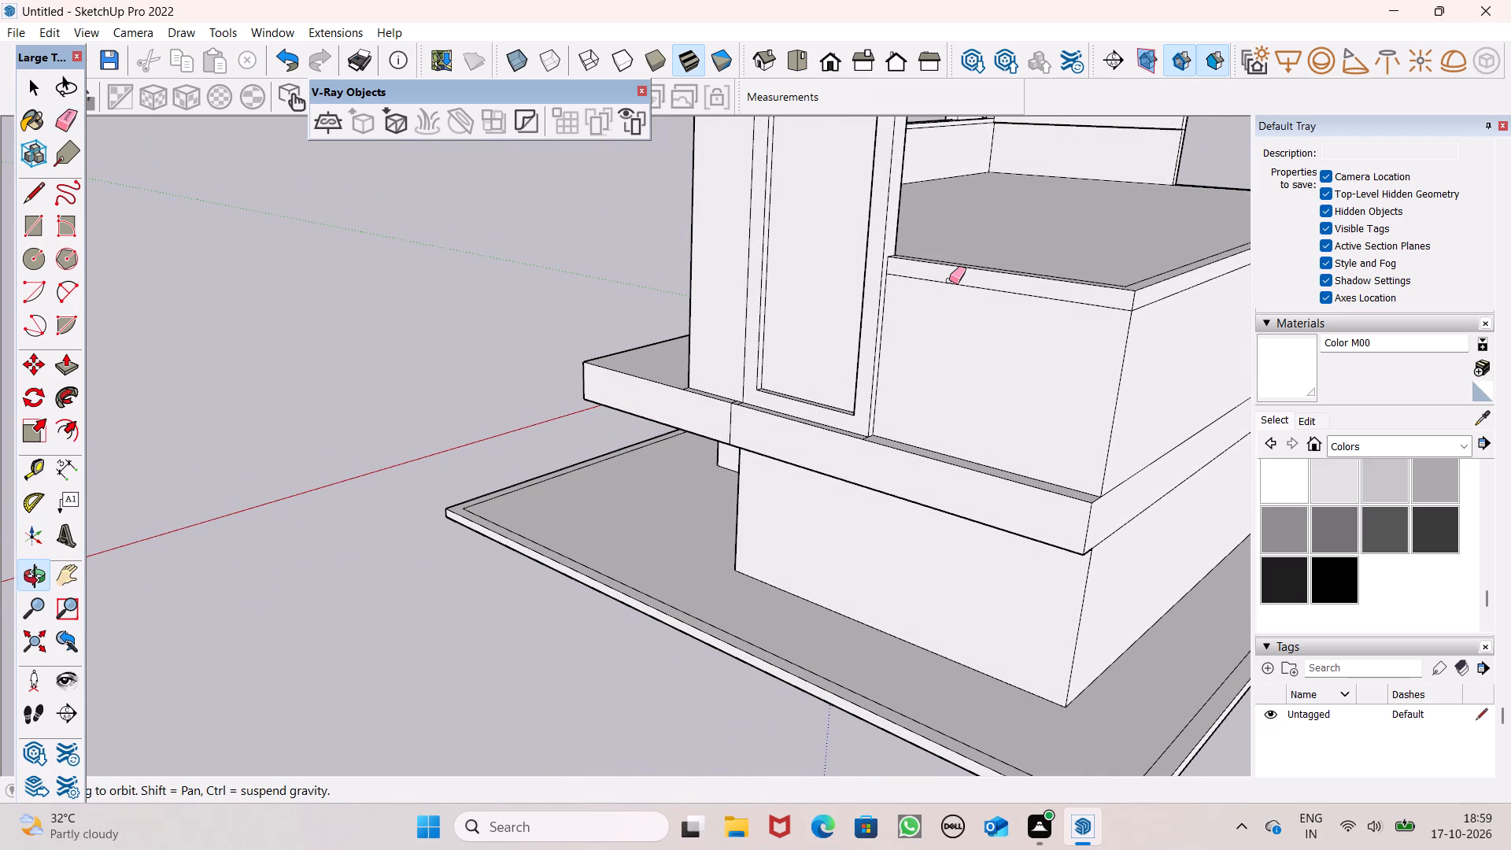
scroll(944, 279, "down", 1)
middle_click_drag(968, 364, 952, 393)
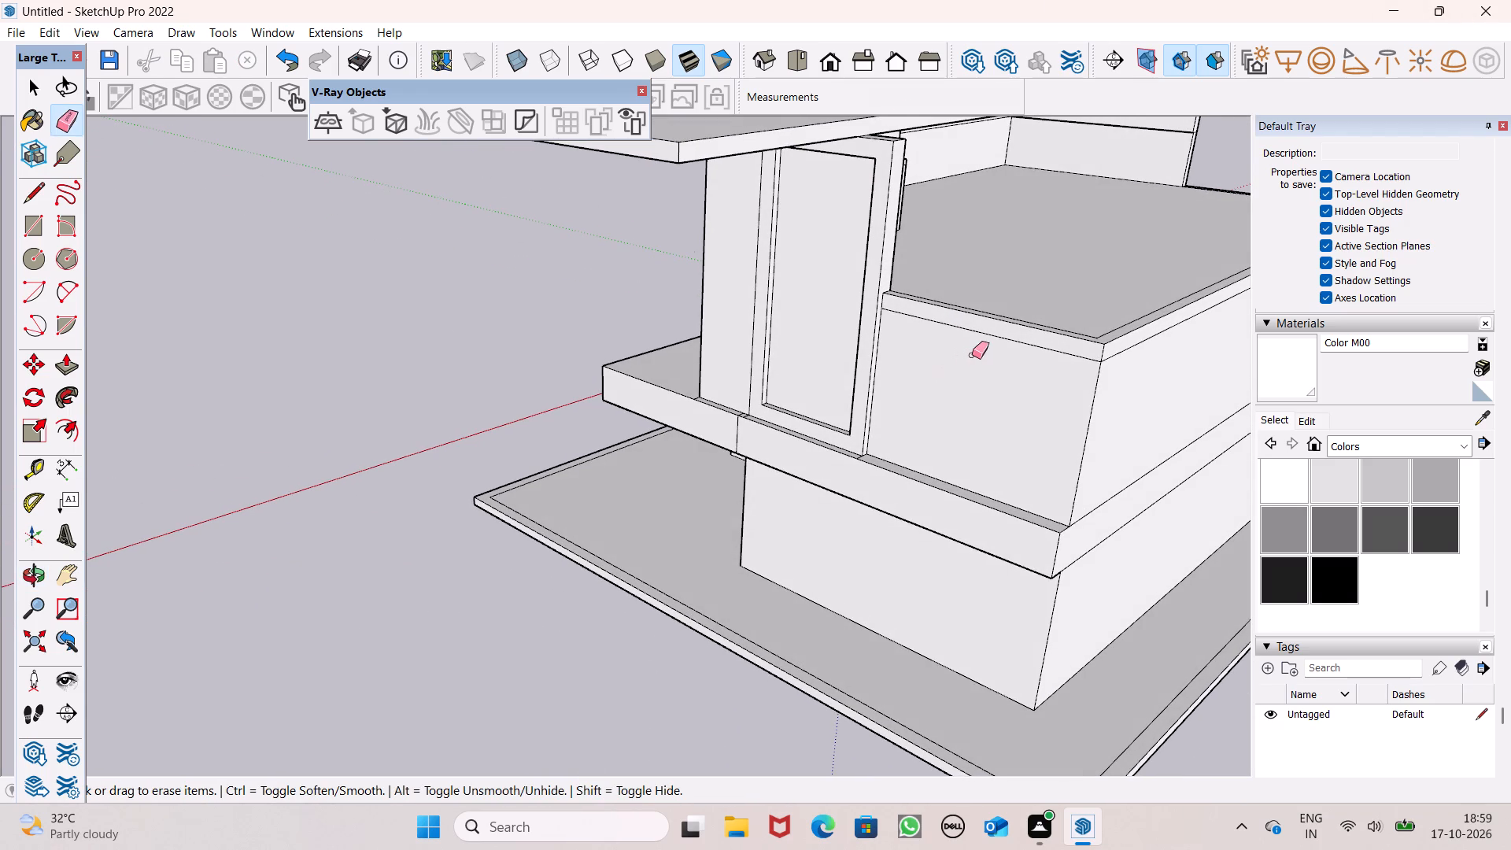
scroll(974, 370, "down", 1)
middle_click_drag(974, 441, 888, 509)
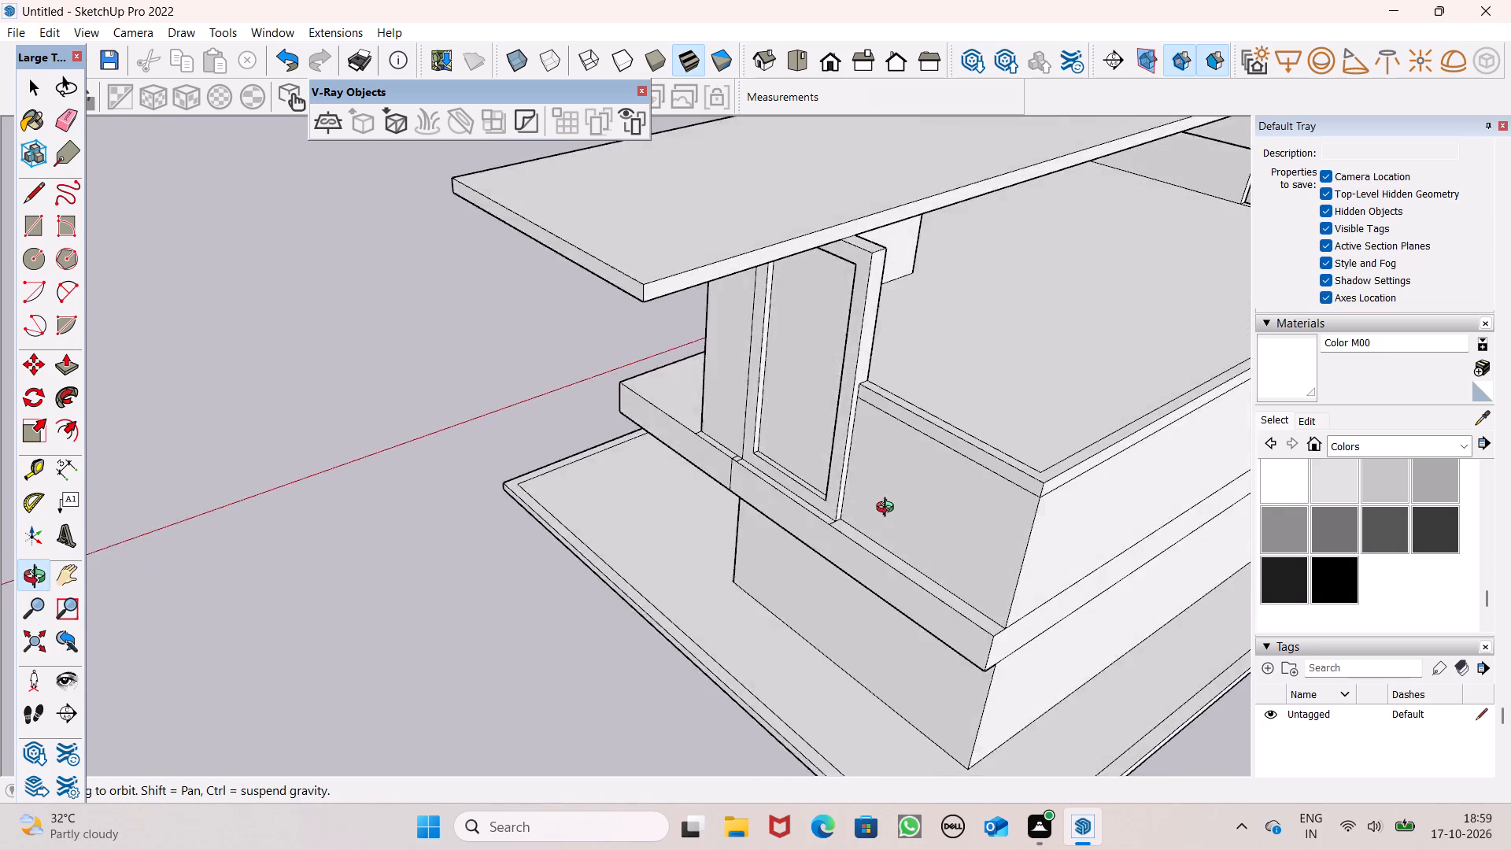
middle_click_drag(888, 509, 860, 485)
scroll(845, 396, "down", 2)
middle_click_drag(855, 442, 1044, 426)
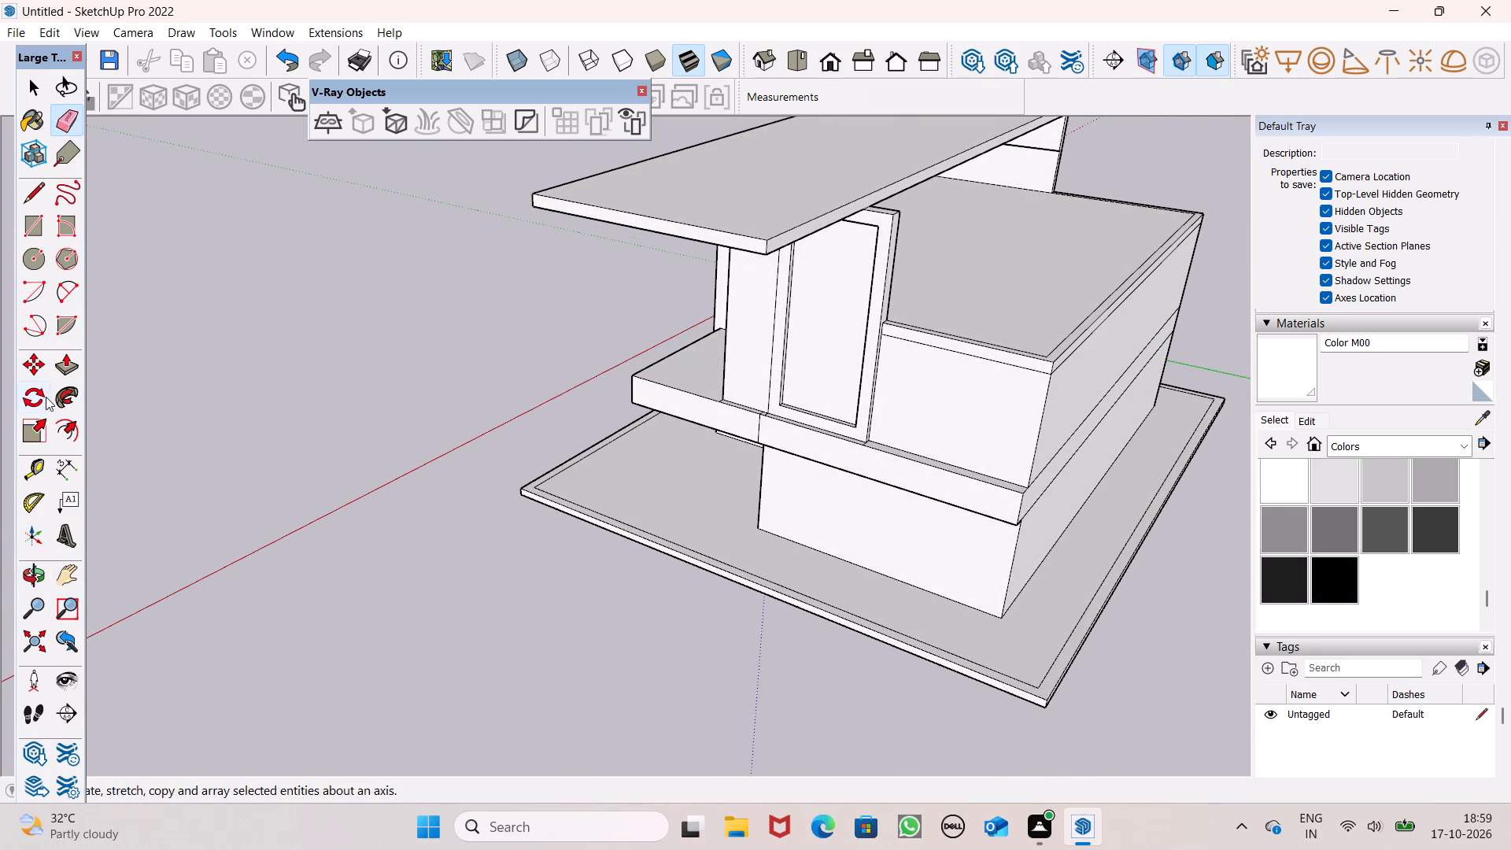
left_click(59, 375)
middle_click_drag(629, 501, 674, 547)
scroll(826, 503, "up", 5)
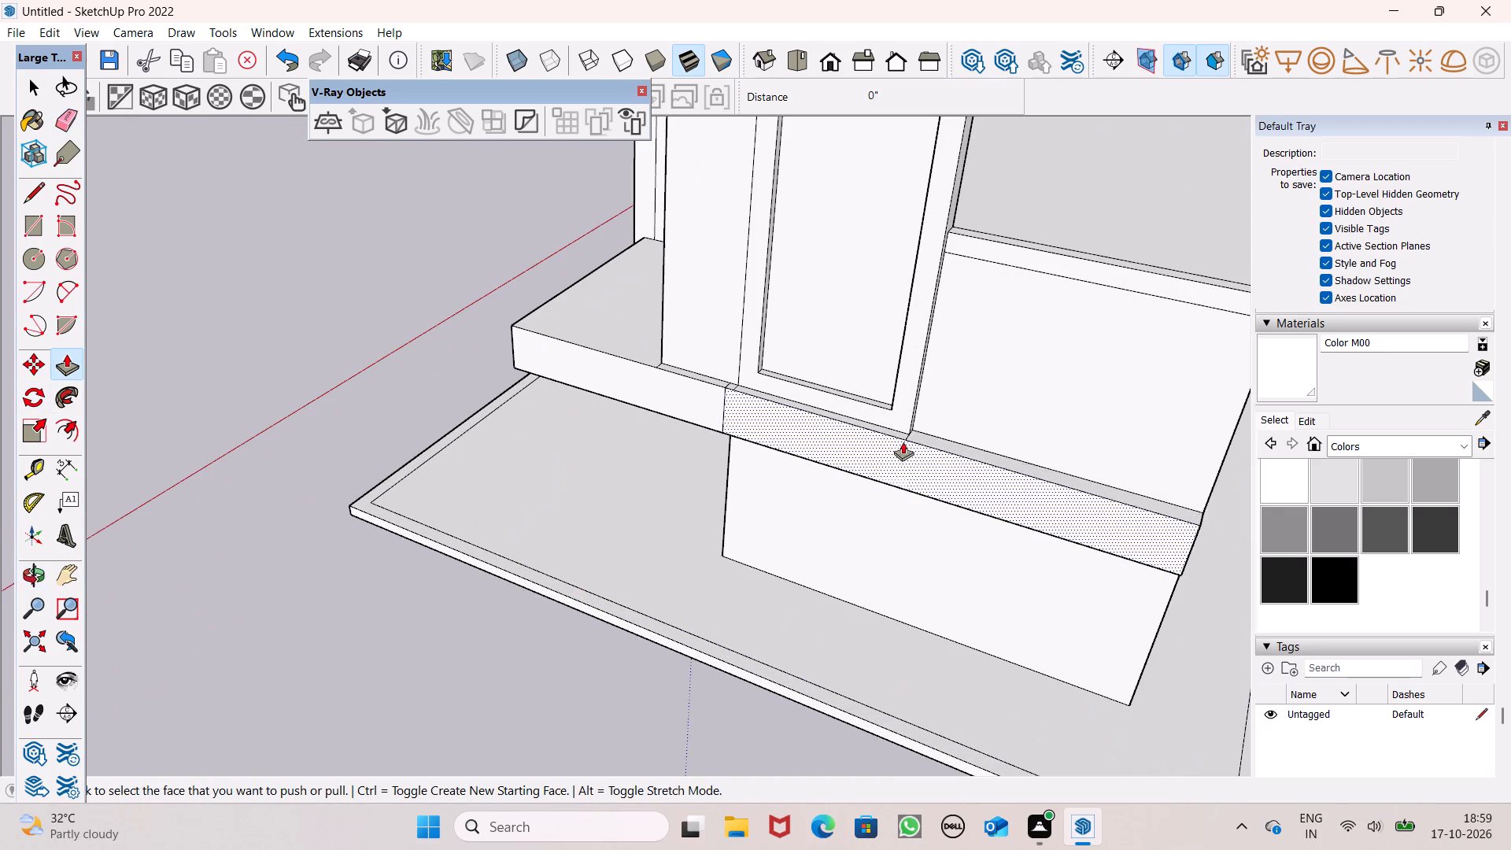
left_click_drag(932, 419, 907, 445)
left_click_drag(926, 426, 919, 442)
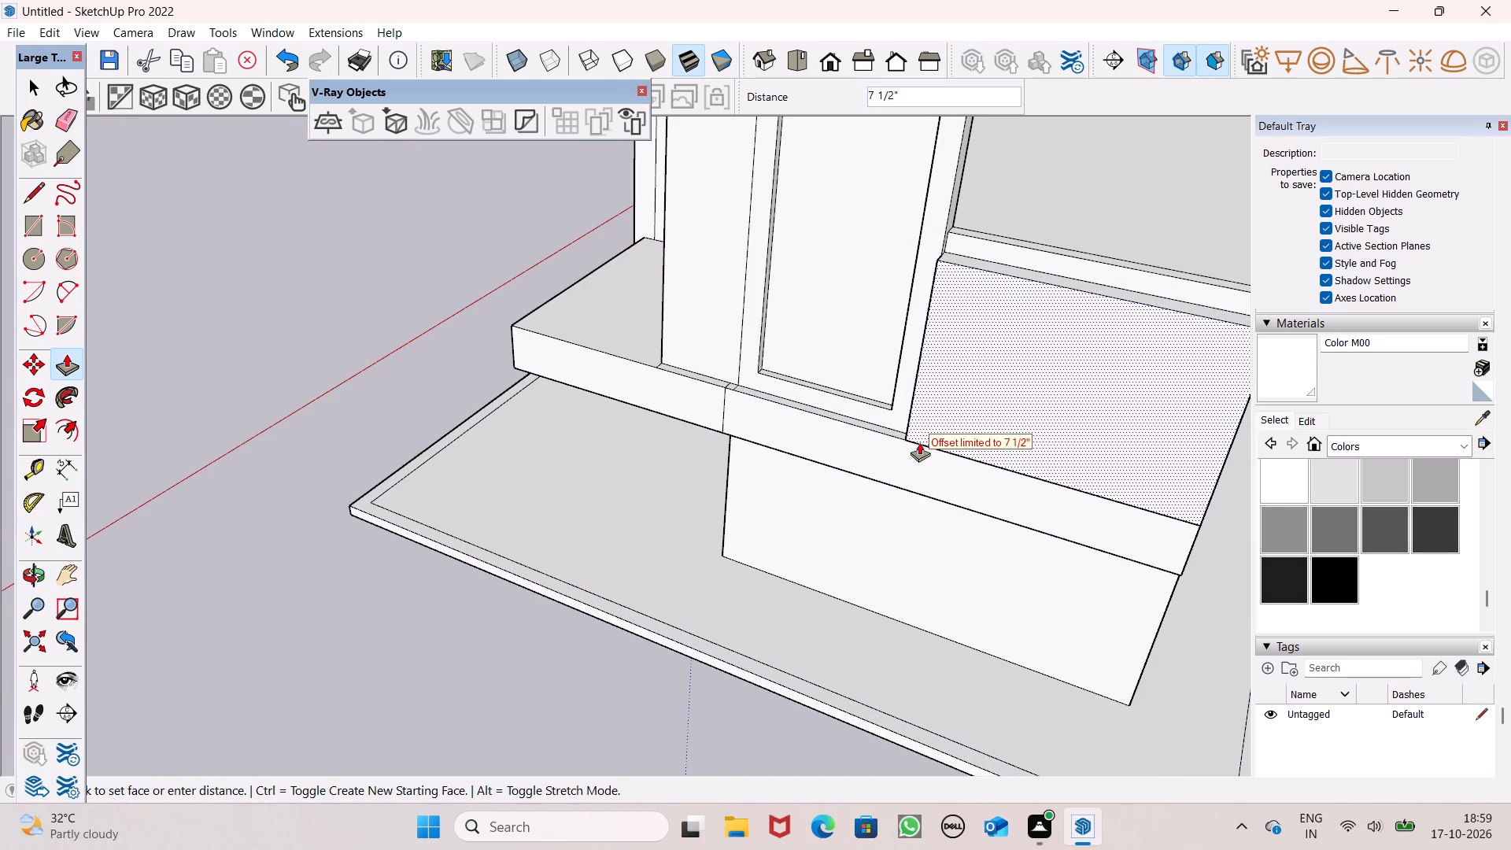
left_click_drag(919, 442, 887, 444)
Push/Pull the recessed roof-edge strip above the far side's upper wall outward 6", and further until flush with the wall face.
scroll(744, 407, "down", 4)
middle_click_drag(917, 468, 807, 496)
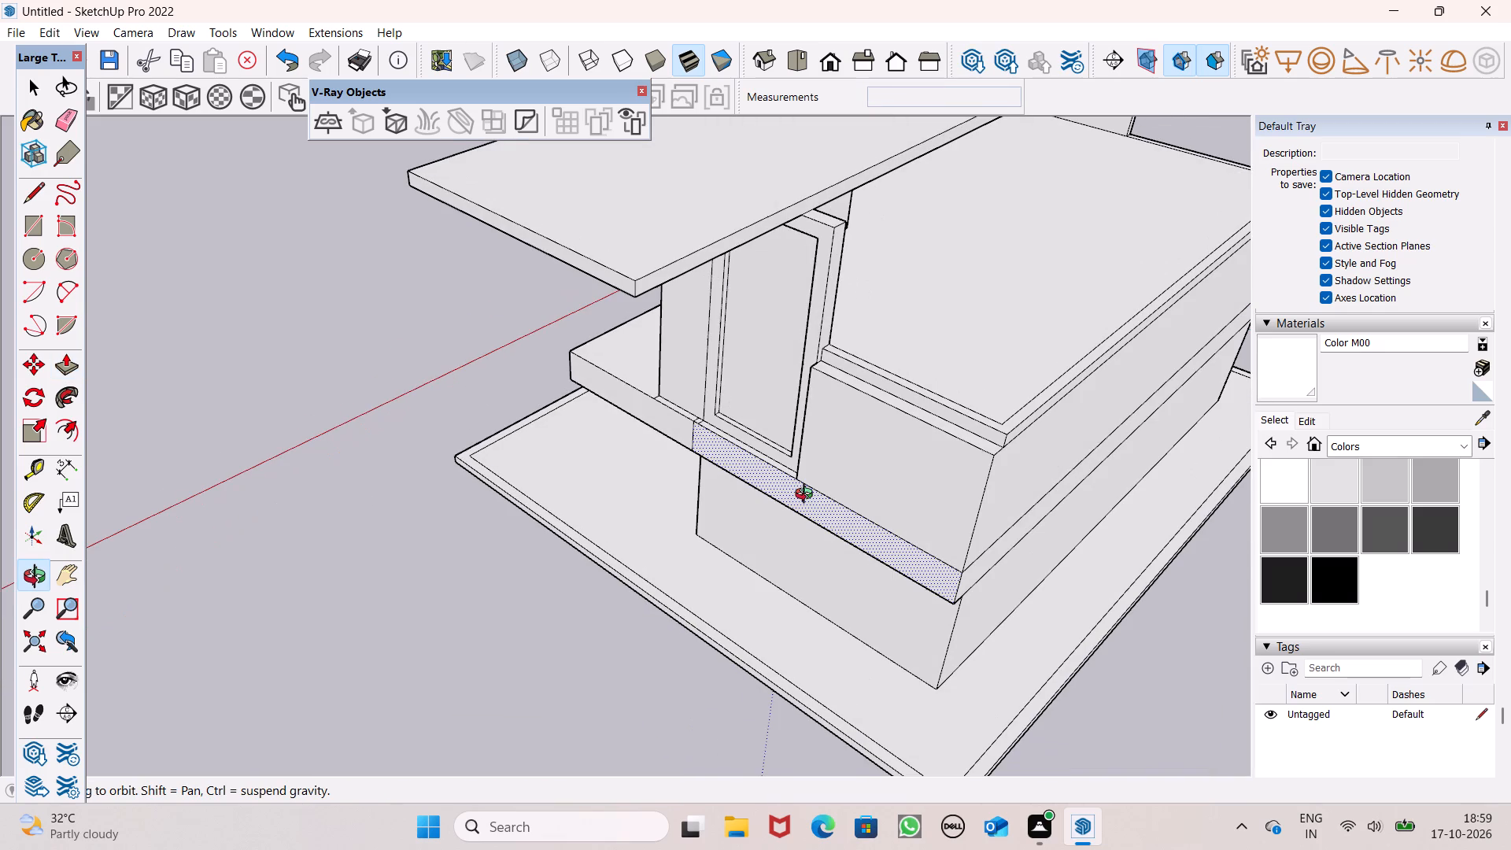
middle_click_drag(807, 496, 612, 475)
scroll(785, 438, "up", 4)
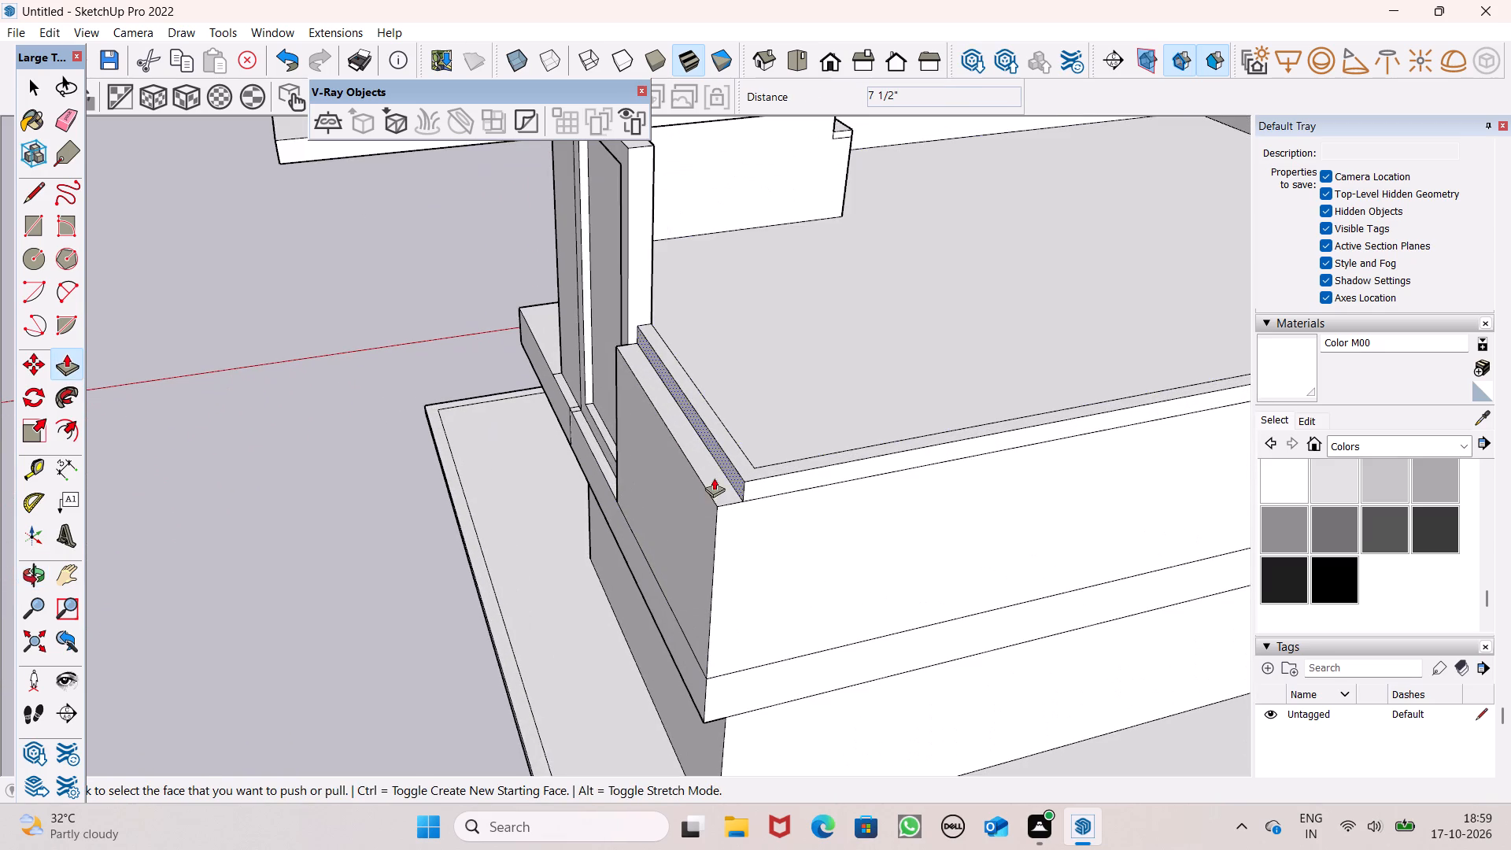
left_click_drag(729, 473, 700, 497)
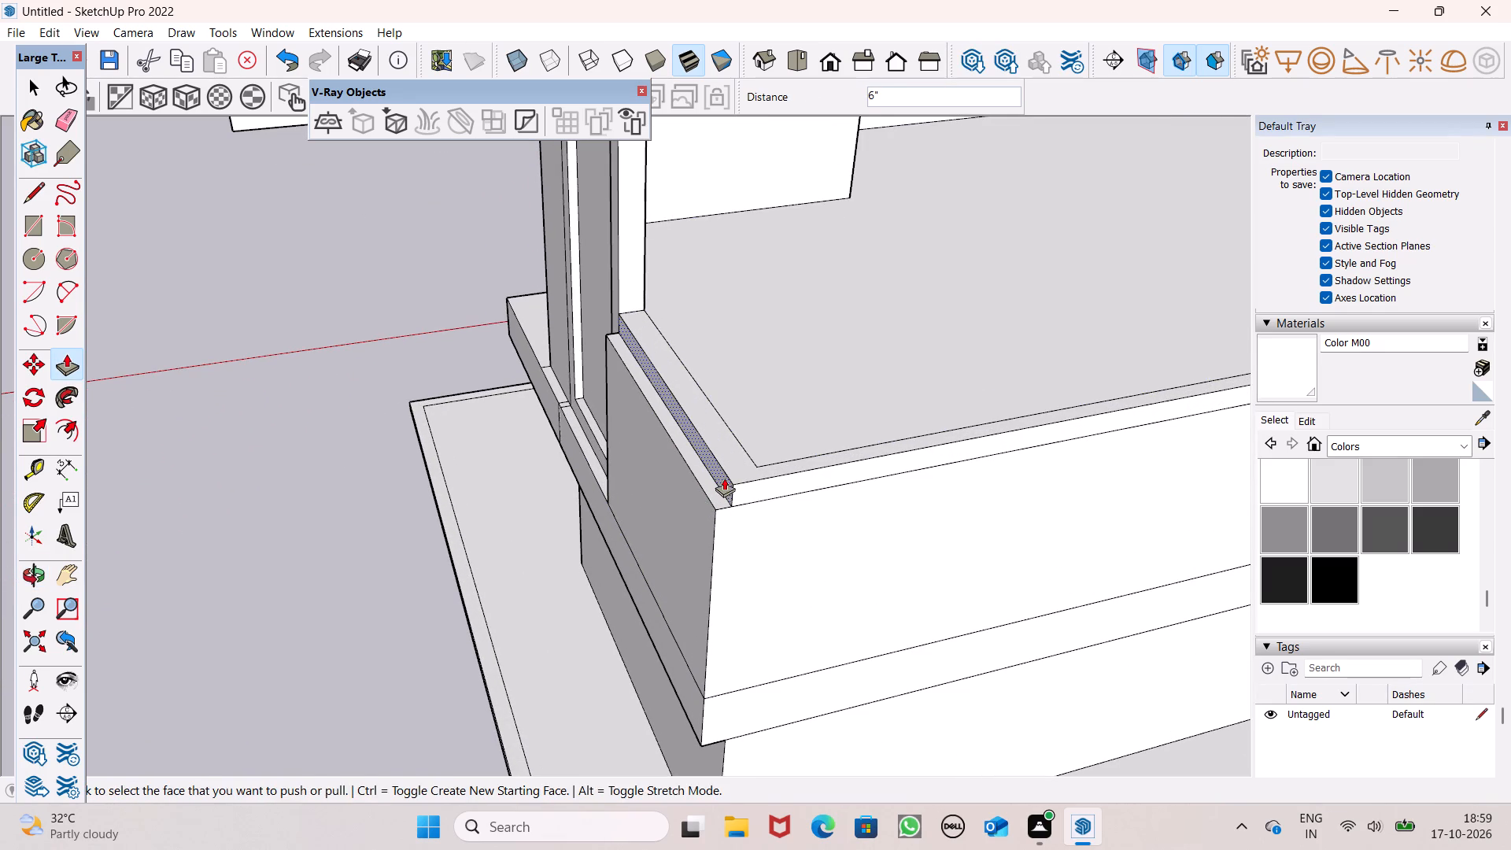
left_click_drag(724, 478, 712, 501)
scroll(667, 530, "up", 2)
middle_click_drag(696, 527, 709, 528)
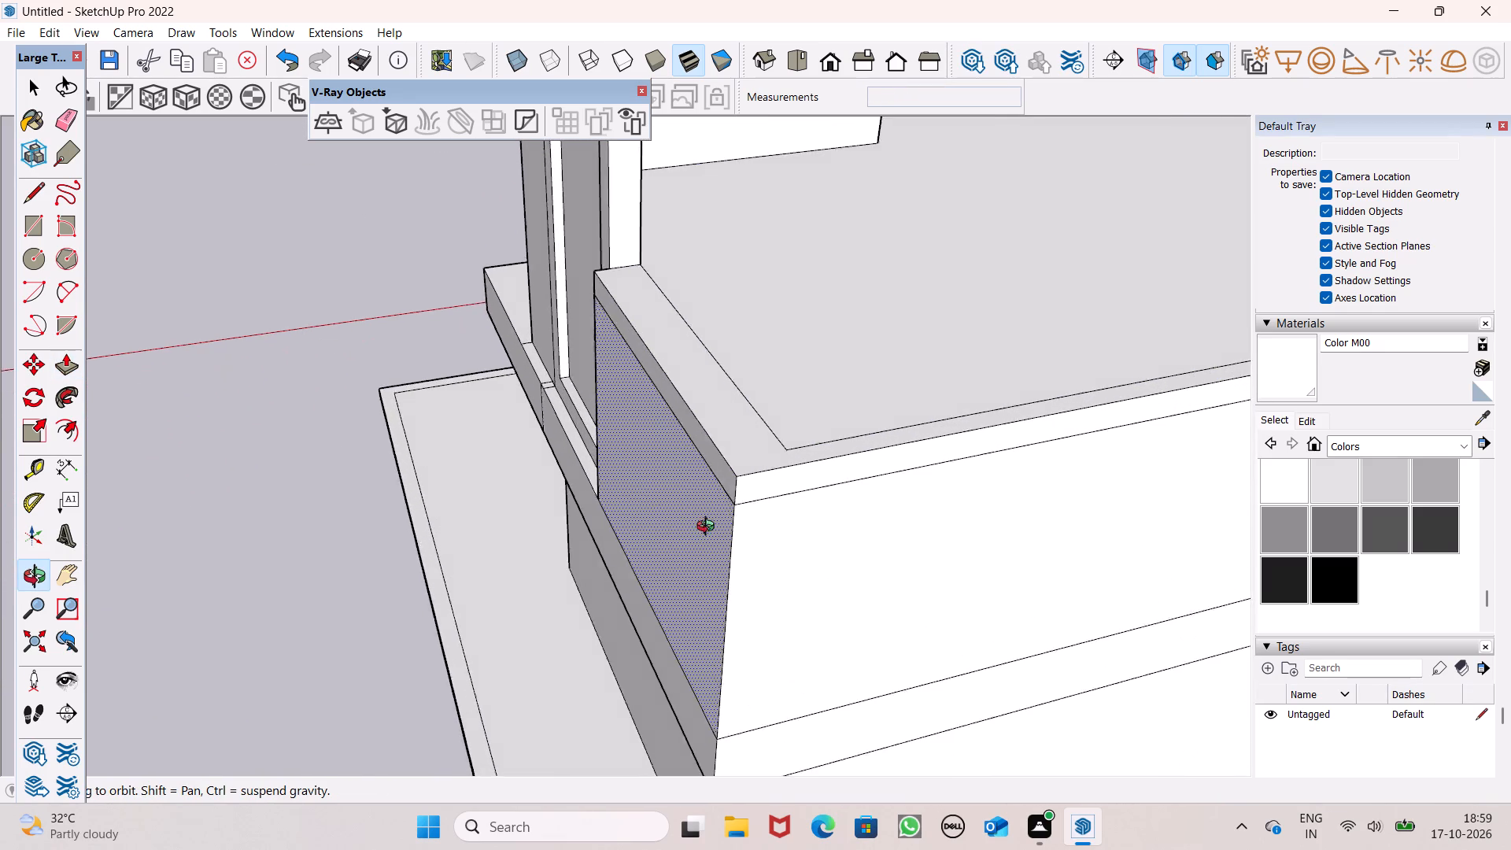
Draw a line about 6' 11 7/8" long across the upper side wall, extending the roof edge's bottom line to the framed panel wall.
middle_click_drag(709, 528, 939, 446)
scroll(881, 449, "down", 5)
middle_click_drag(607, 470, 1099, 417)
scroll(798, 429, "down", 1)
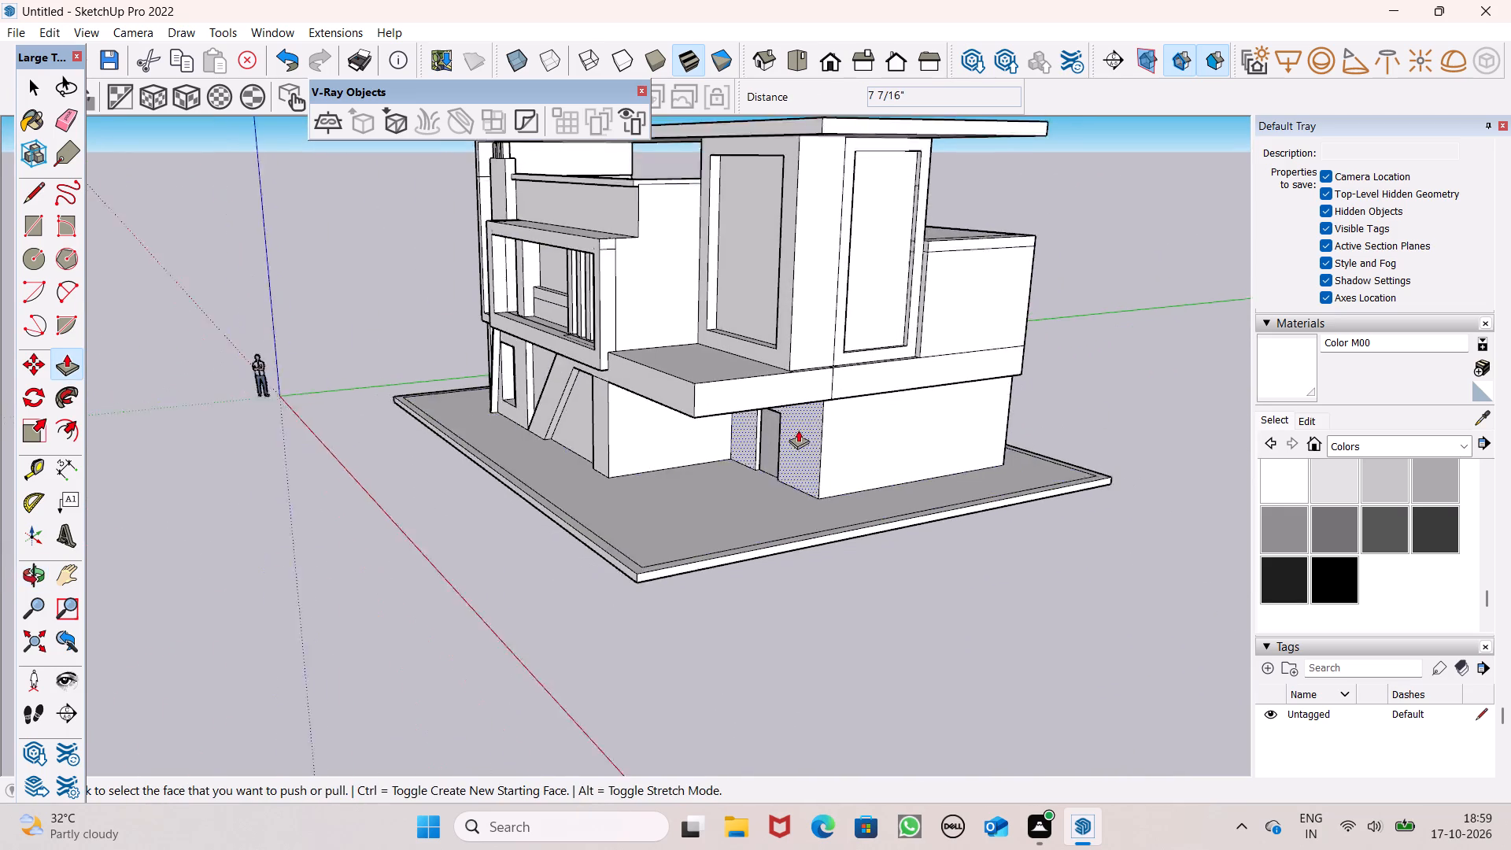
scroll(798, 430, "down", 1)
middle_click_drag(715, 449, 970, 448)
scroll(697, 237, "up", 8)
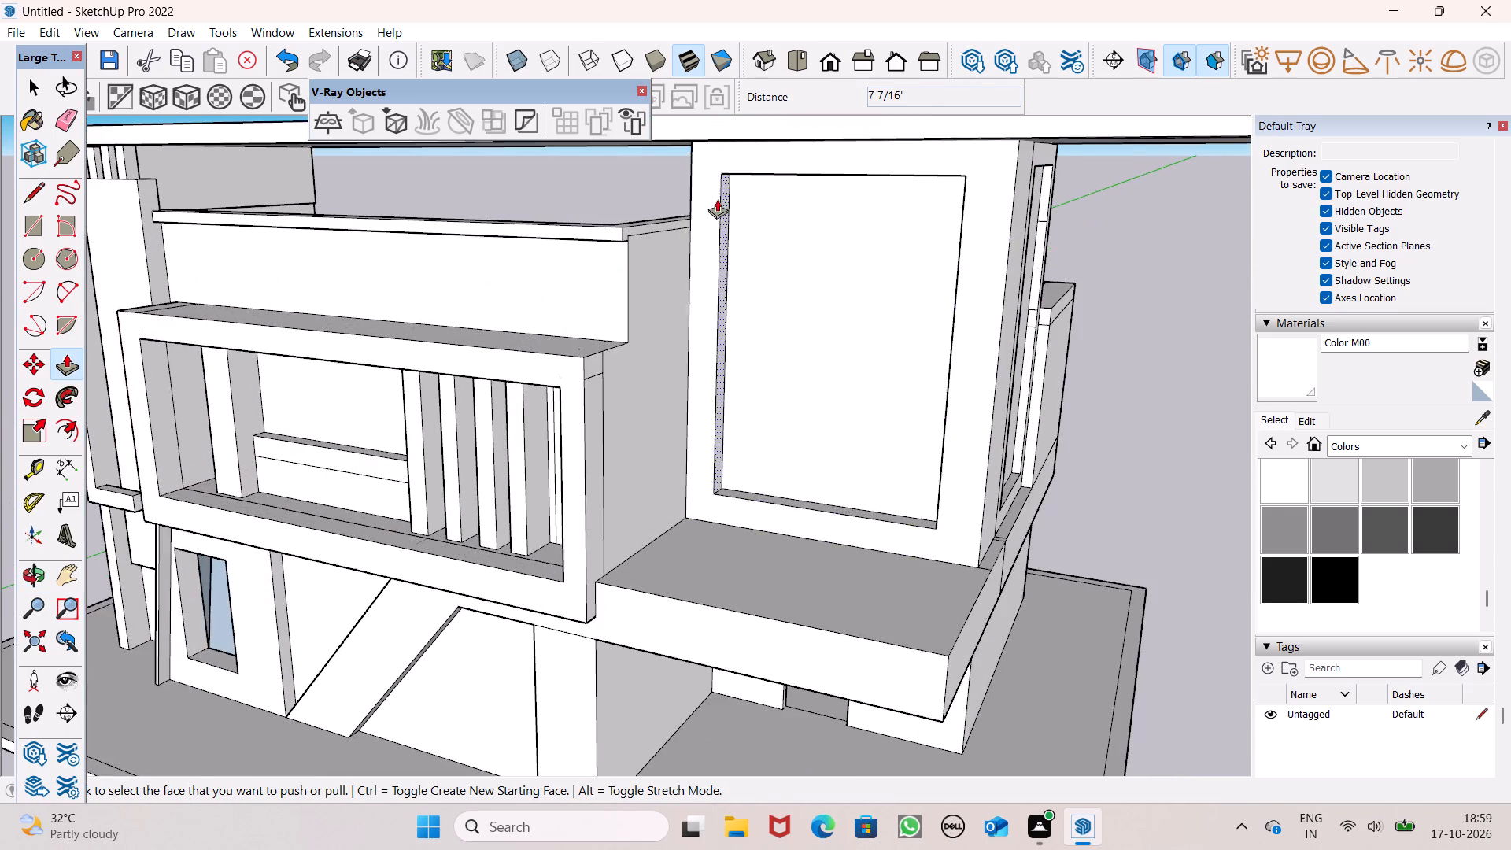
scroll(715, 201, "up", 5)
middle_click_drag(590, 271, 580, 191)
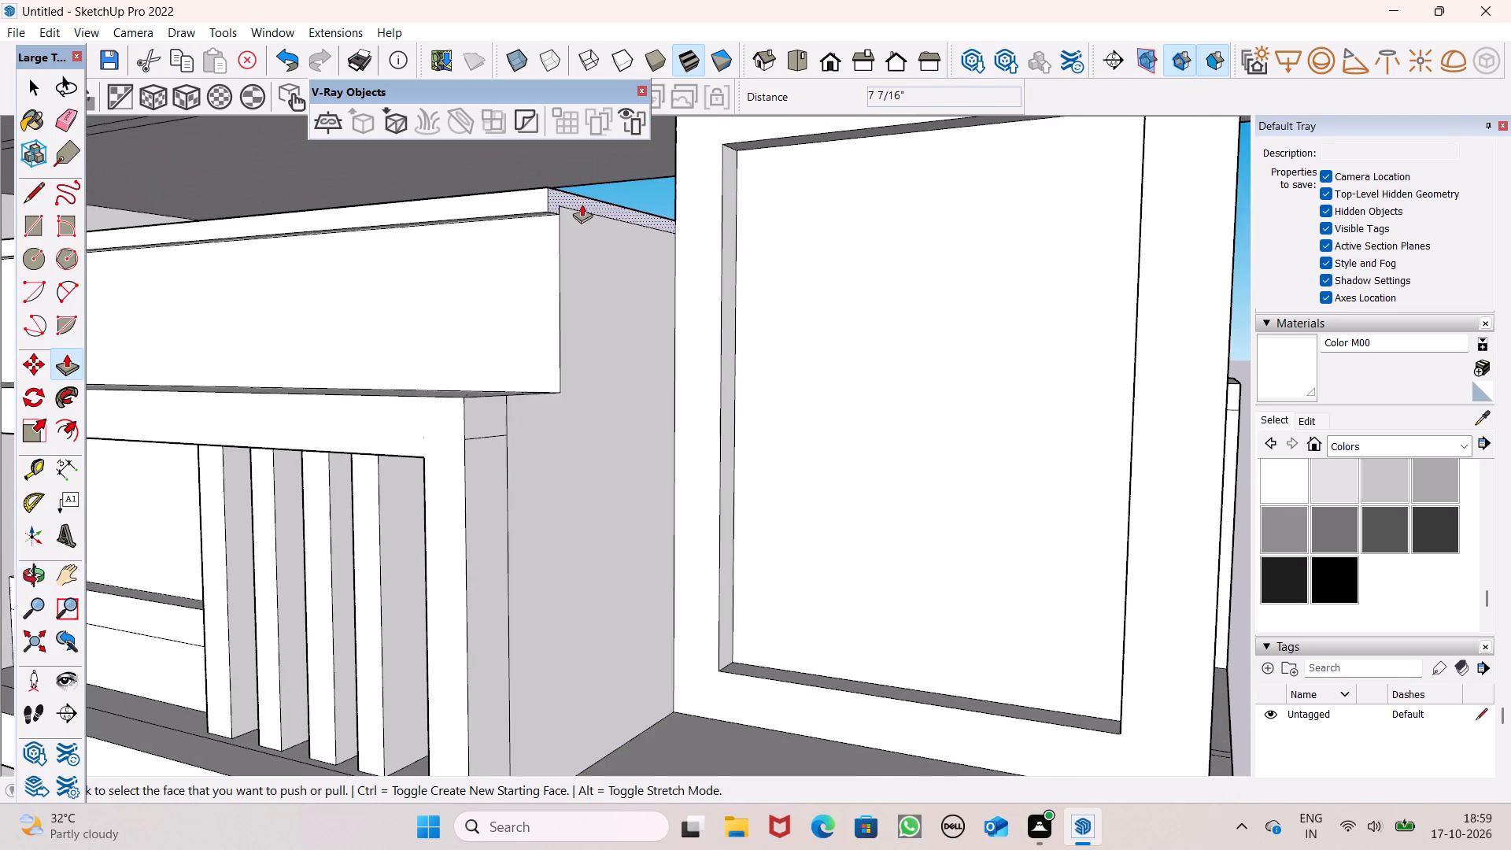
scroll(590, 209, "up", 4)
middle_click_drag(578, 220, 545, 257)
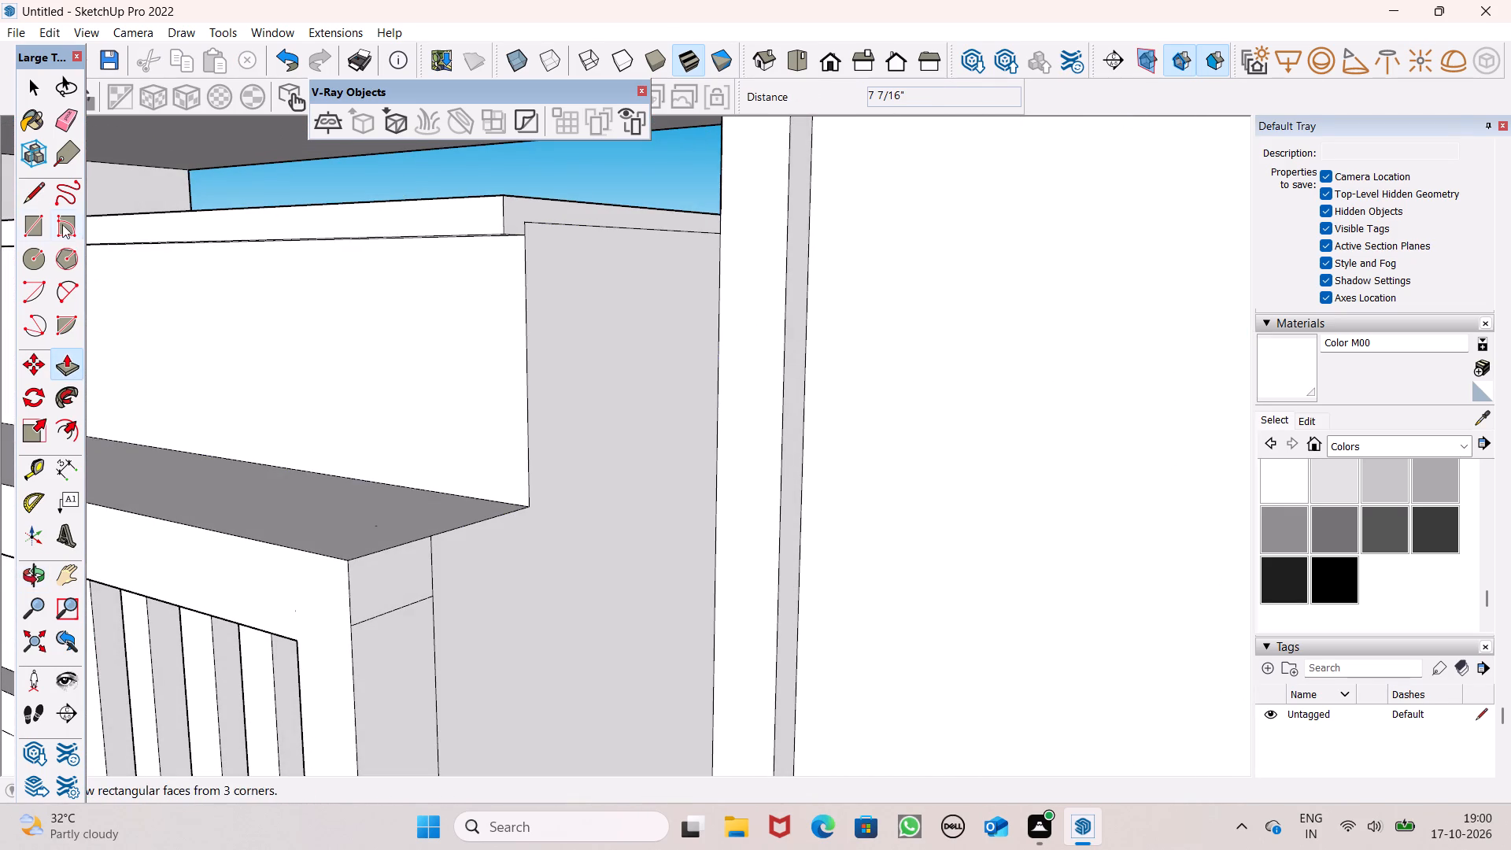
left_click_drag(24, 198, 41, 197)
left_click_drag(528, 234, 536, 234)
middle_click_drag(716, 244, 727, 283)
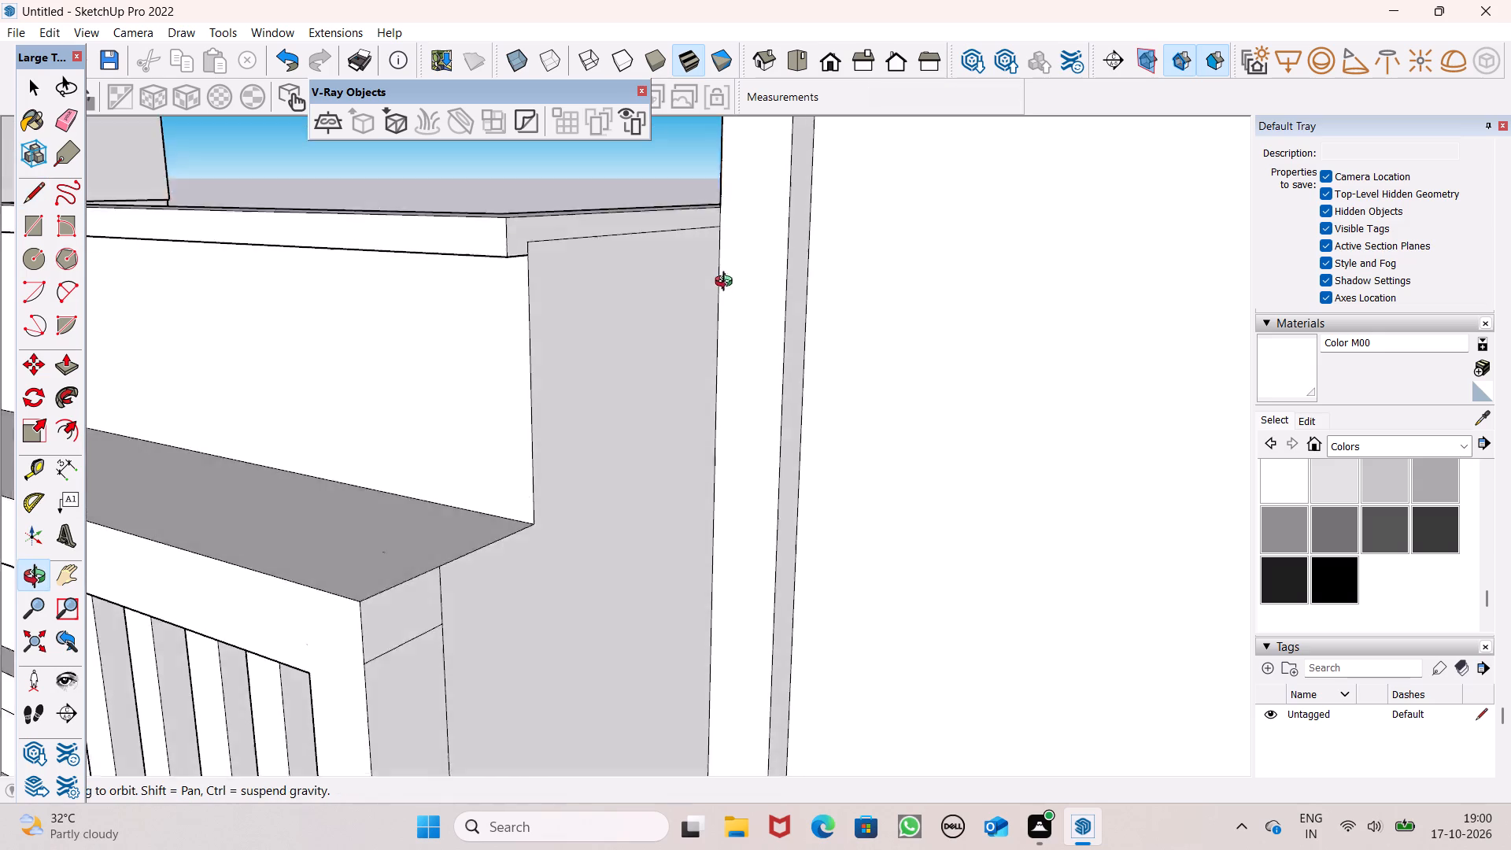
middle_click_drag(727, 283, 747, 357)
left_click(715, 233)
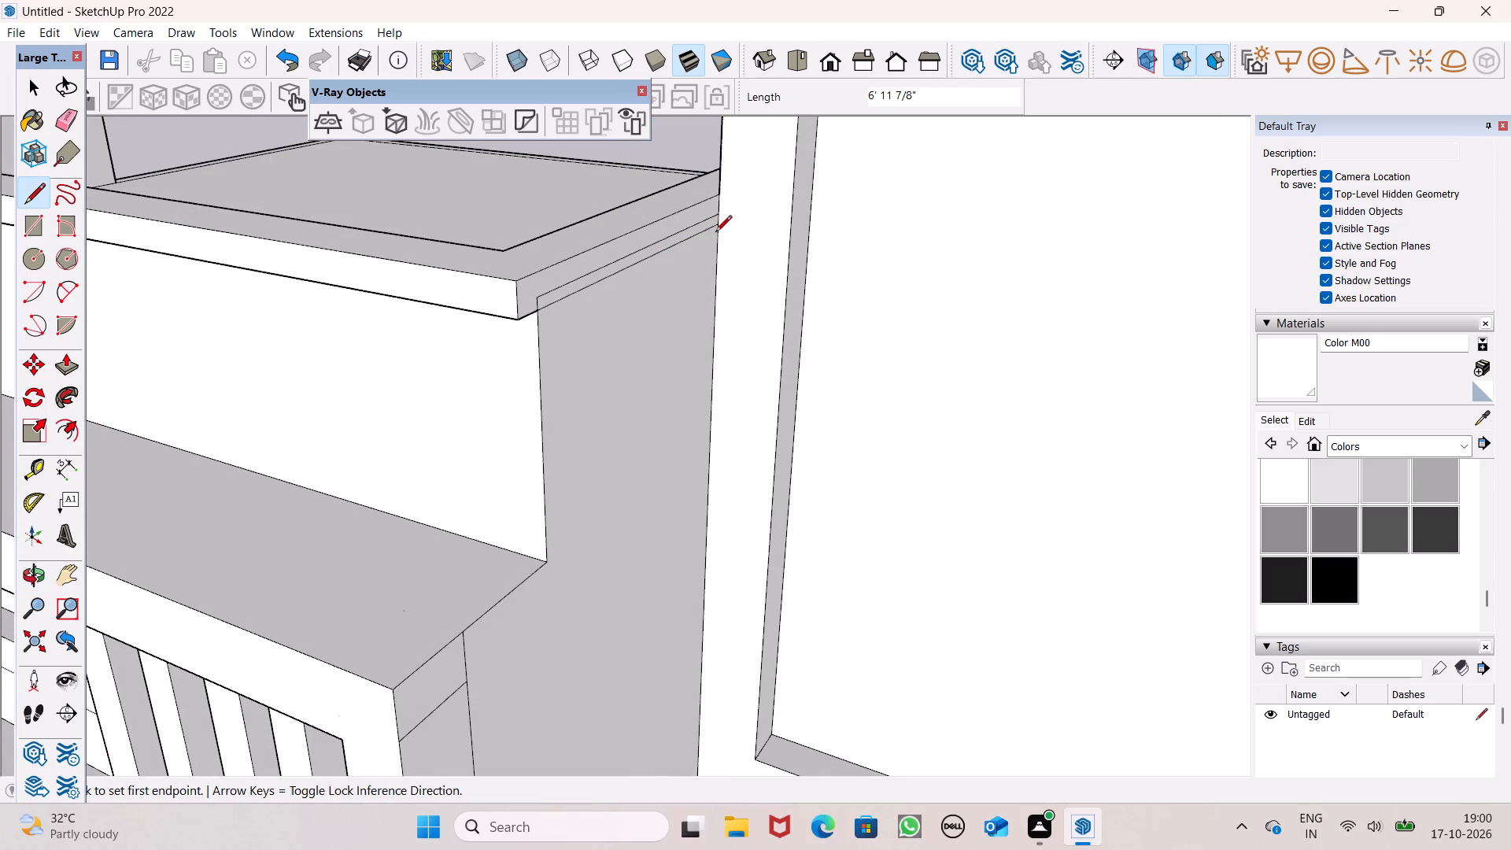
Erase the leftover sloping line and the short vertical line on the roof edge's end face above the new line.
left_click_drag(61, 128, 140, 132)
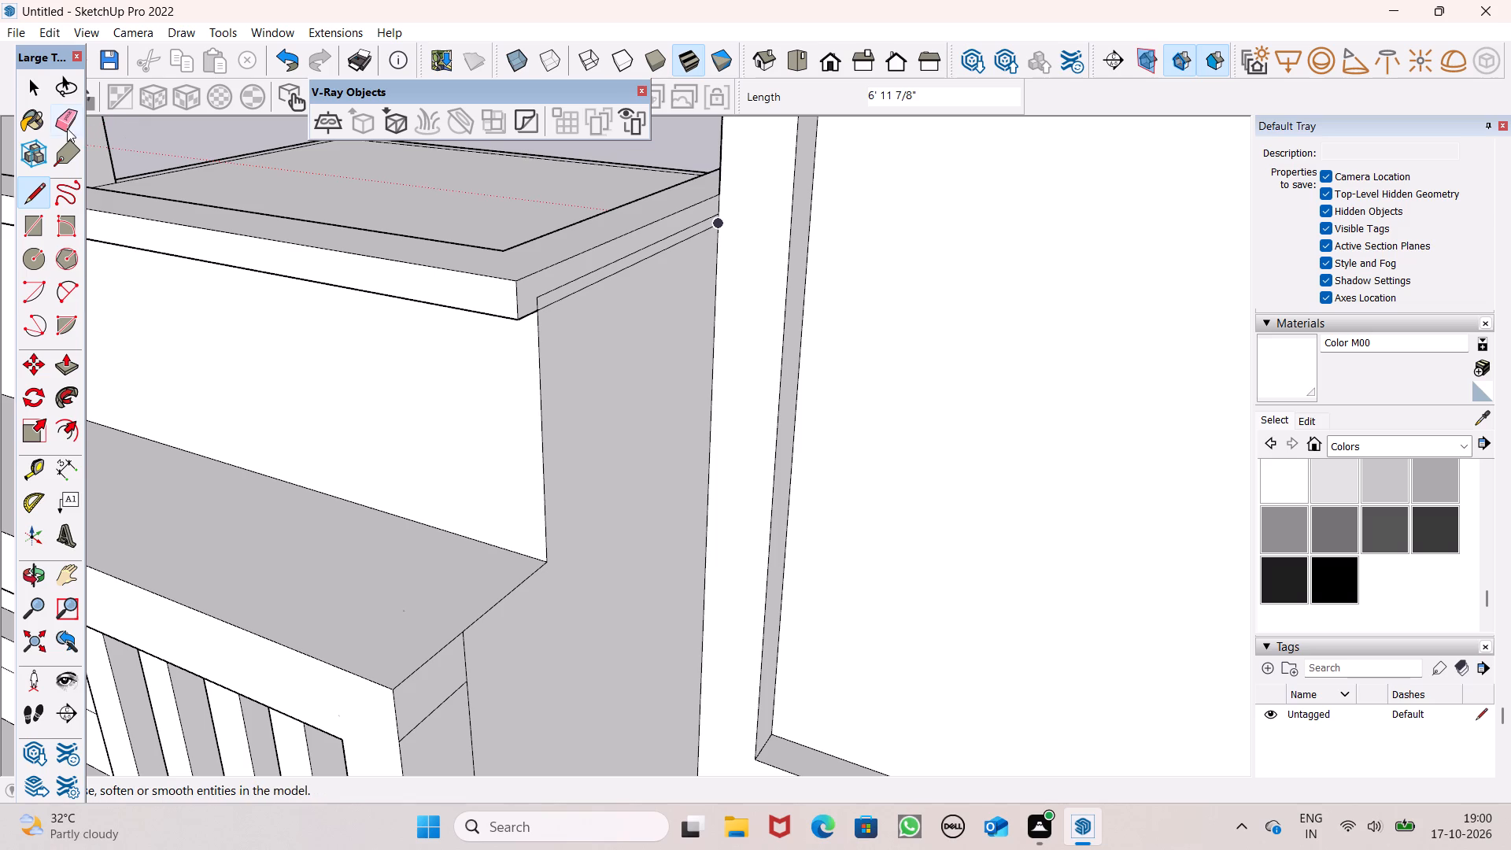
left_click_drag(67, 121, 317, 232)
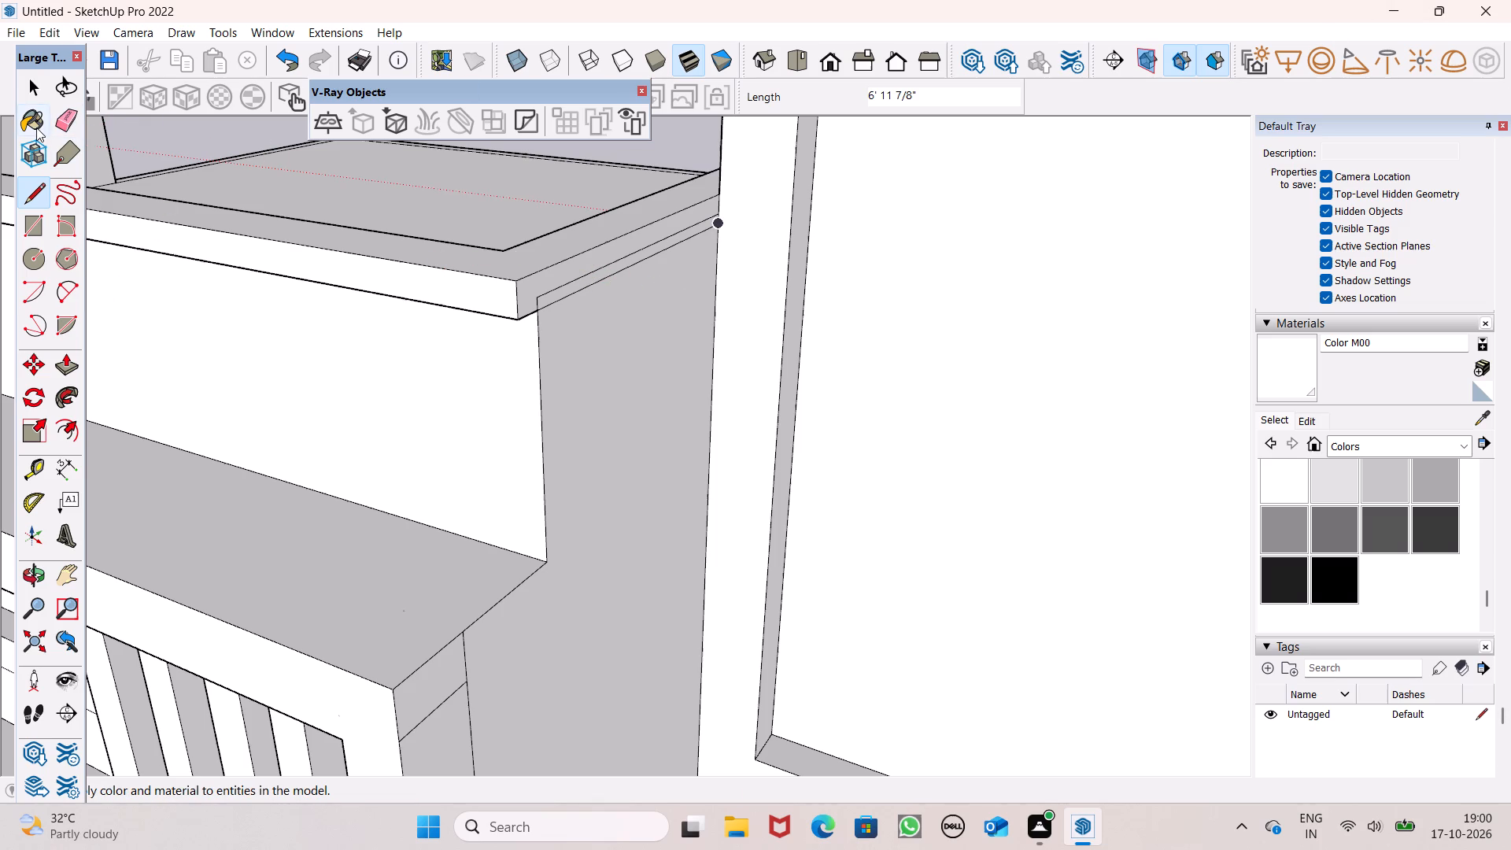
left_click(60, 116)
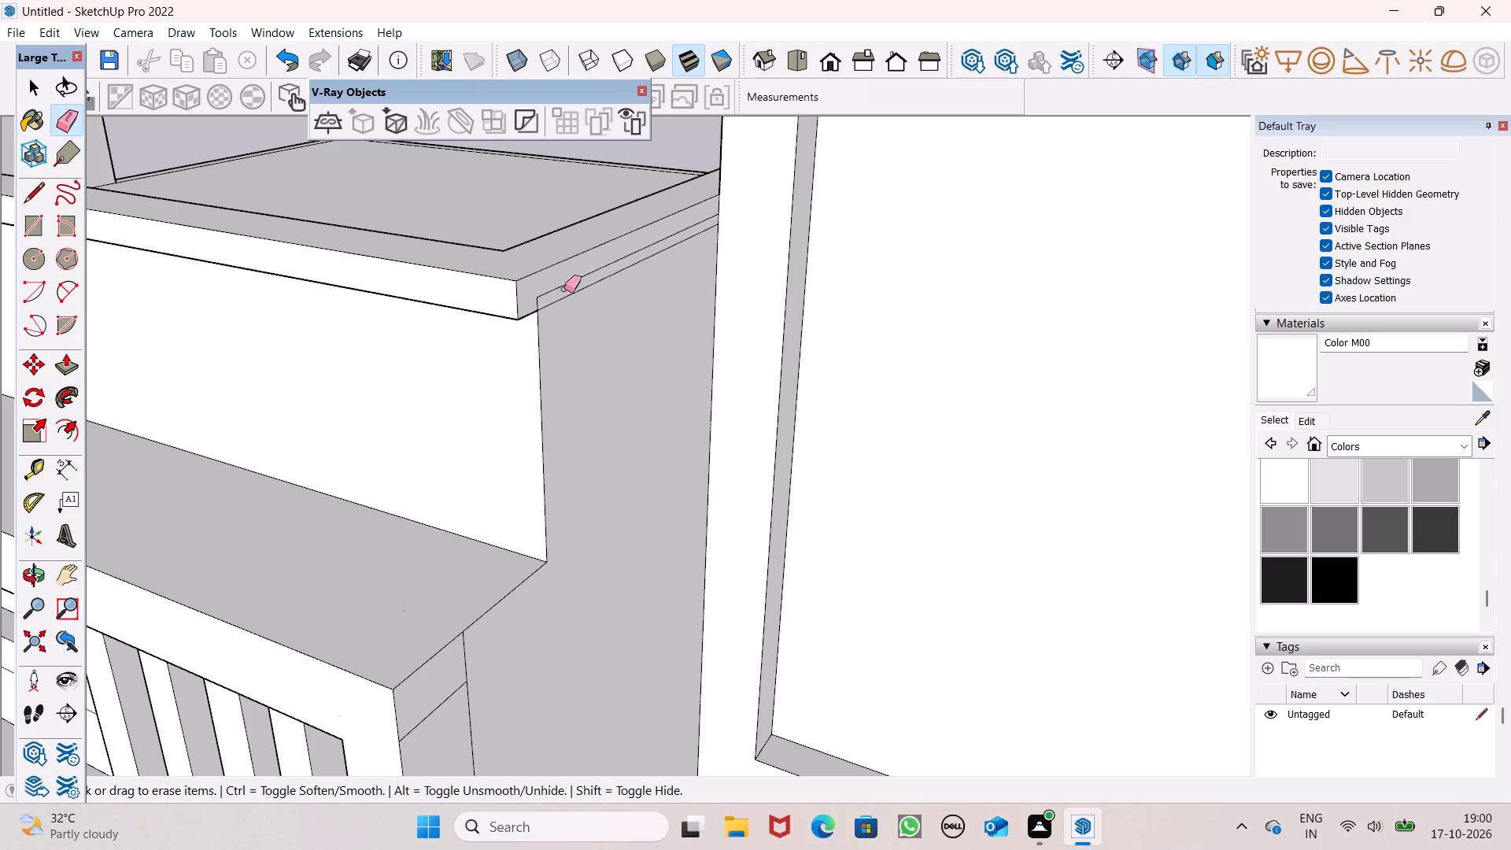
left_click(561, 286)
scroll(541, 297, "up", 5)
left_click_drag(538, 297, 532, 305)
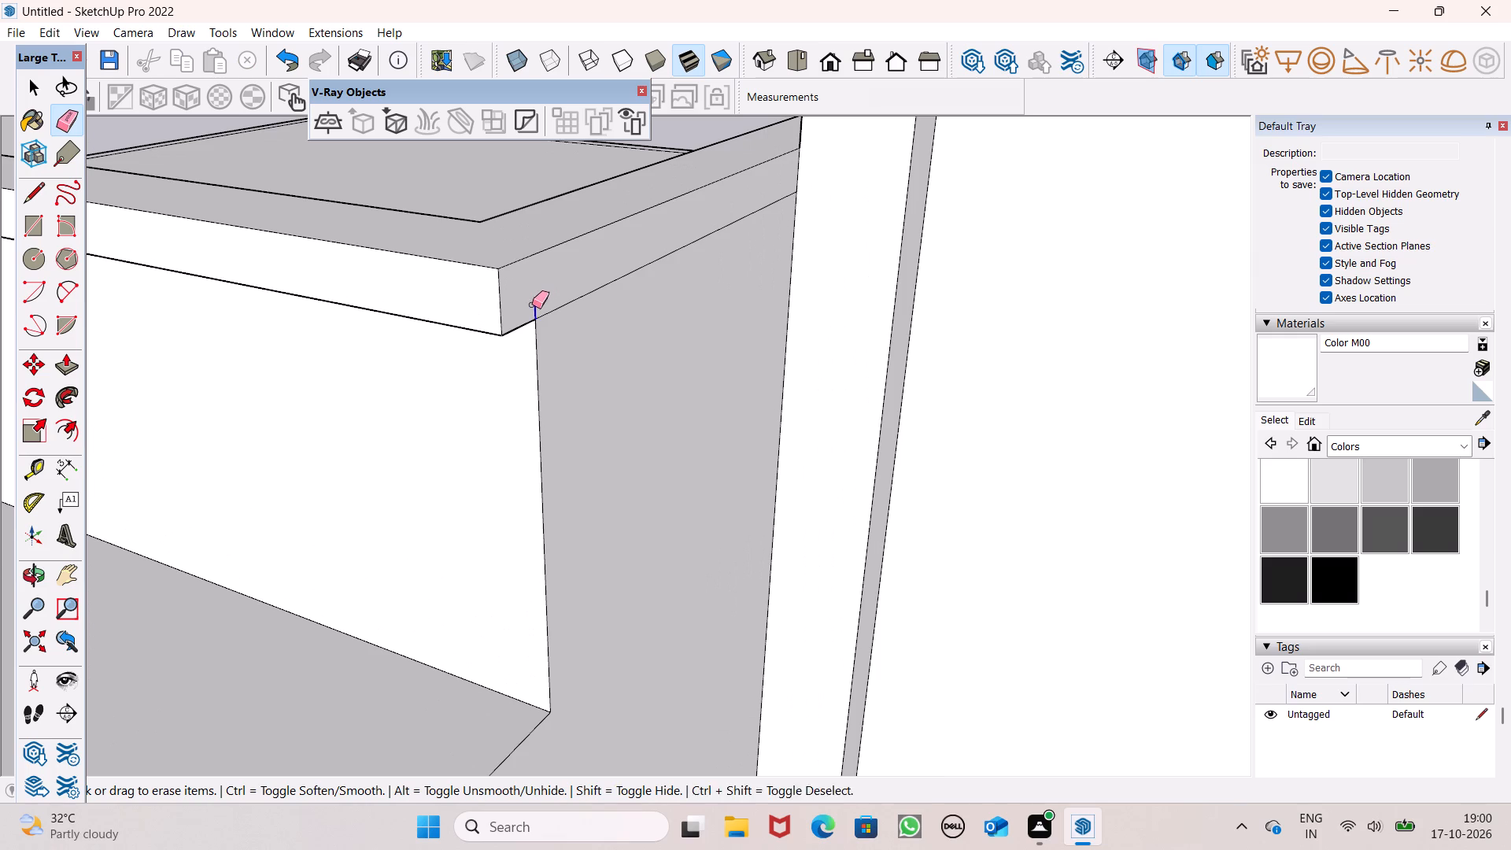
left_click_drag(532, 305, 529, 305)
Examine the cleaned roof edge and the whole front facade, including the framed balcony, raised panel and overhead slab.
scroll(562, 282, "down", 11)
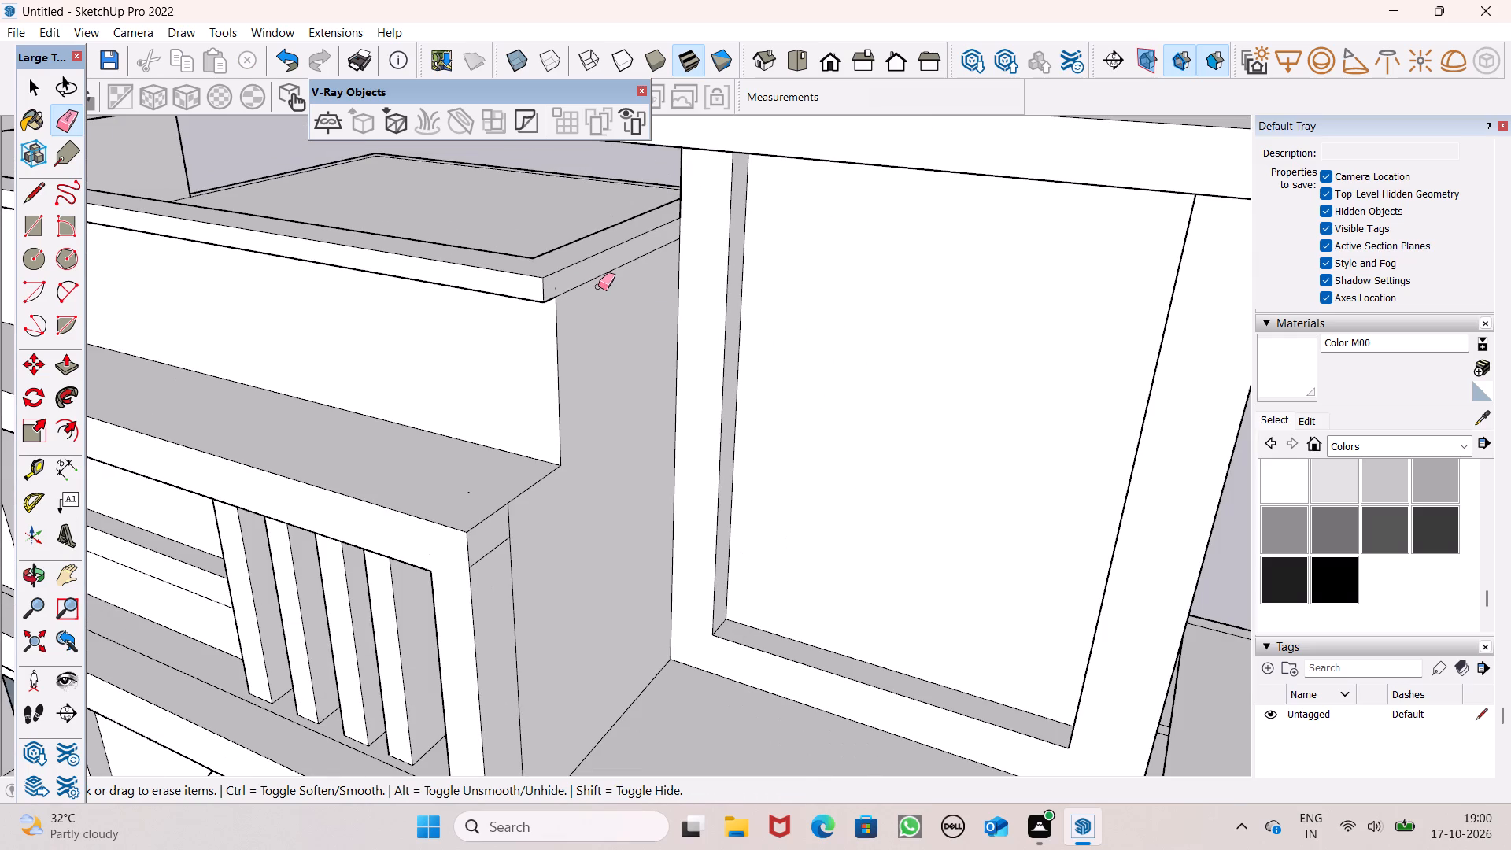
middle_click_drag(655, 320, 846, 346)
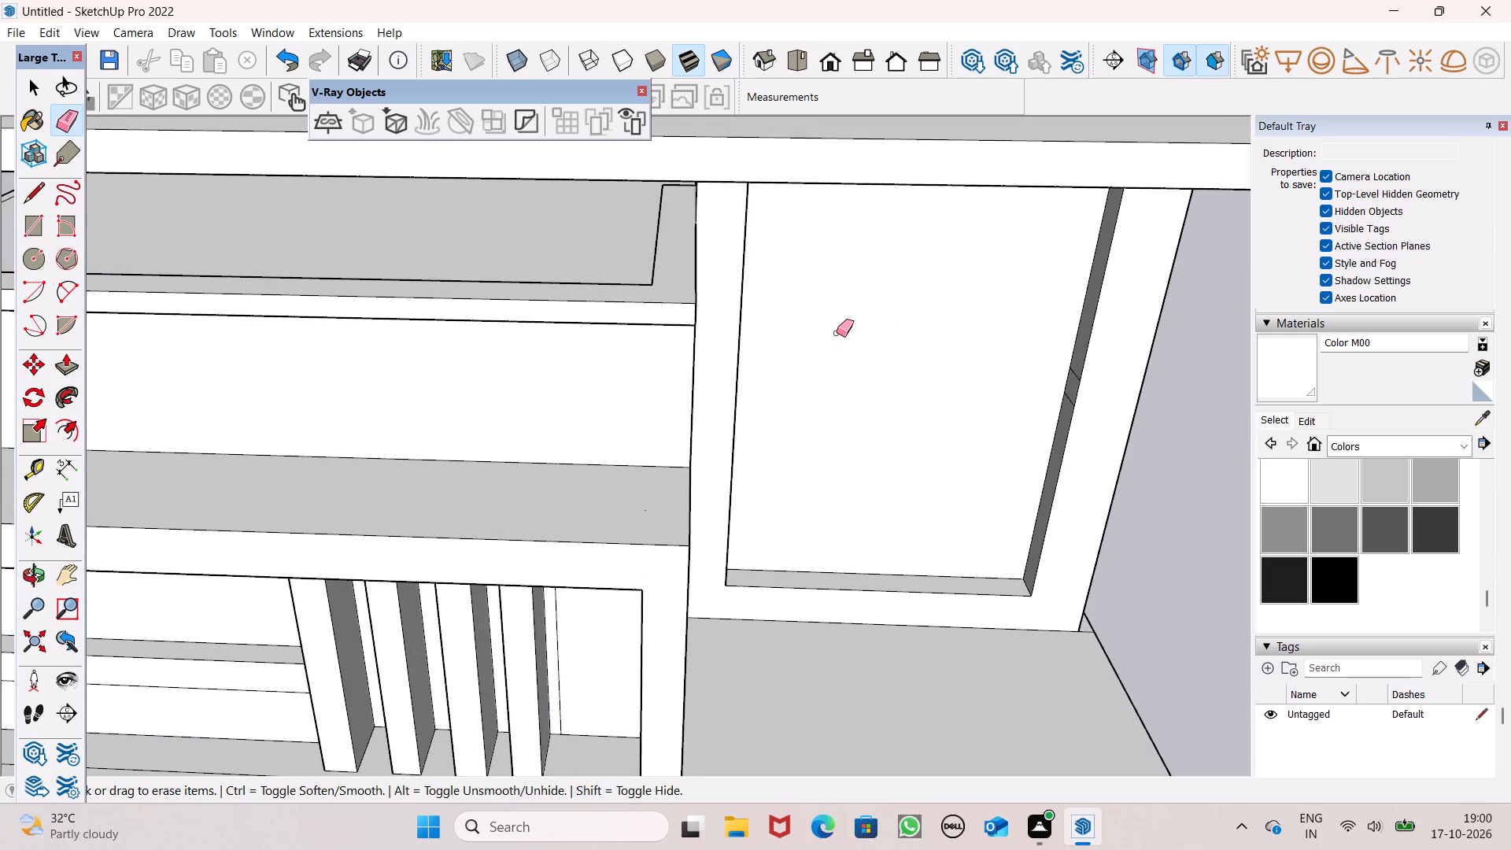
key("space")
scroll(837, 333, "down", 4)
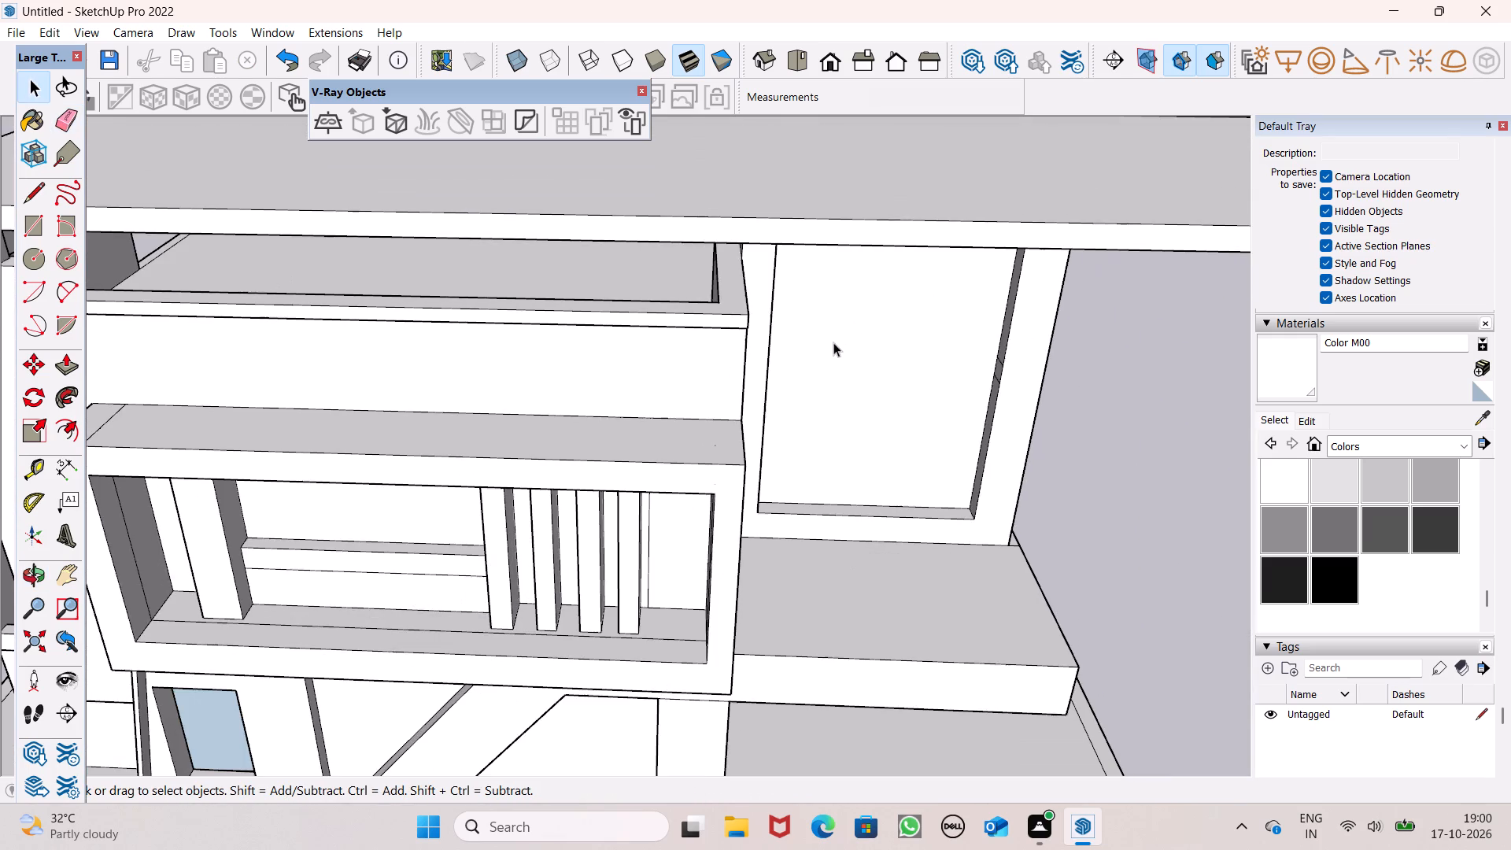
middle_click_drag(843, 431, 789, 230)
scroll(788, 236, "down", 1)
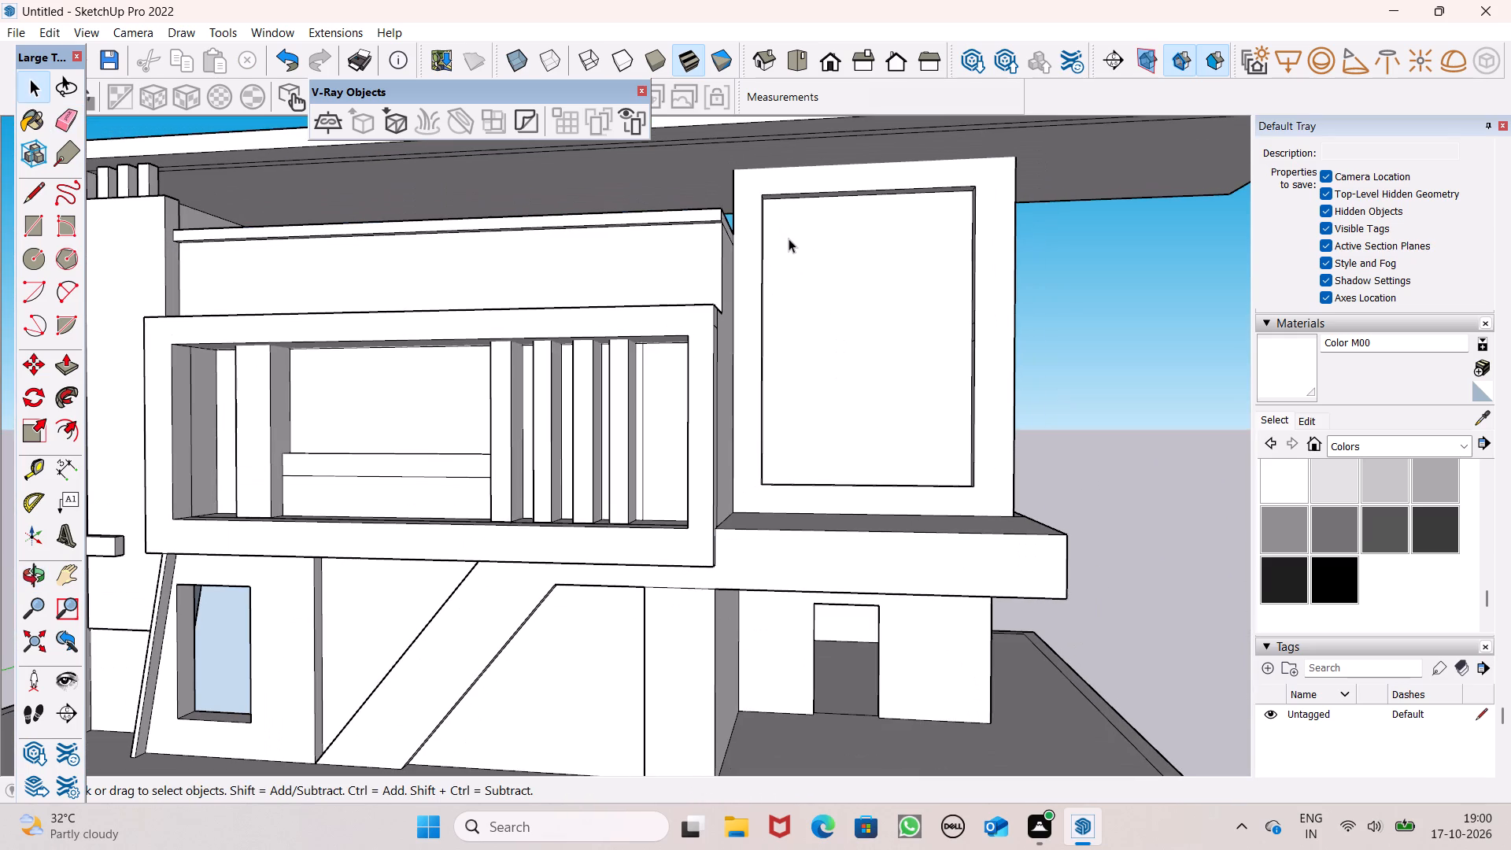
scroll(789, 238, "down", 2)
middle_click_drag(805, 266, 815, 332)
scroll(828, 311, "down", 4)
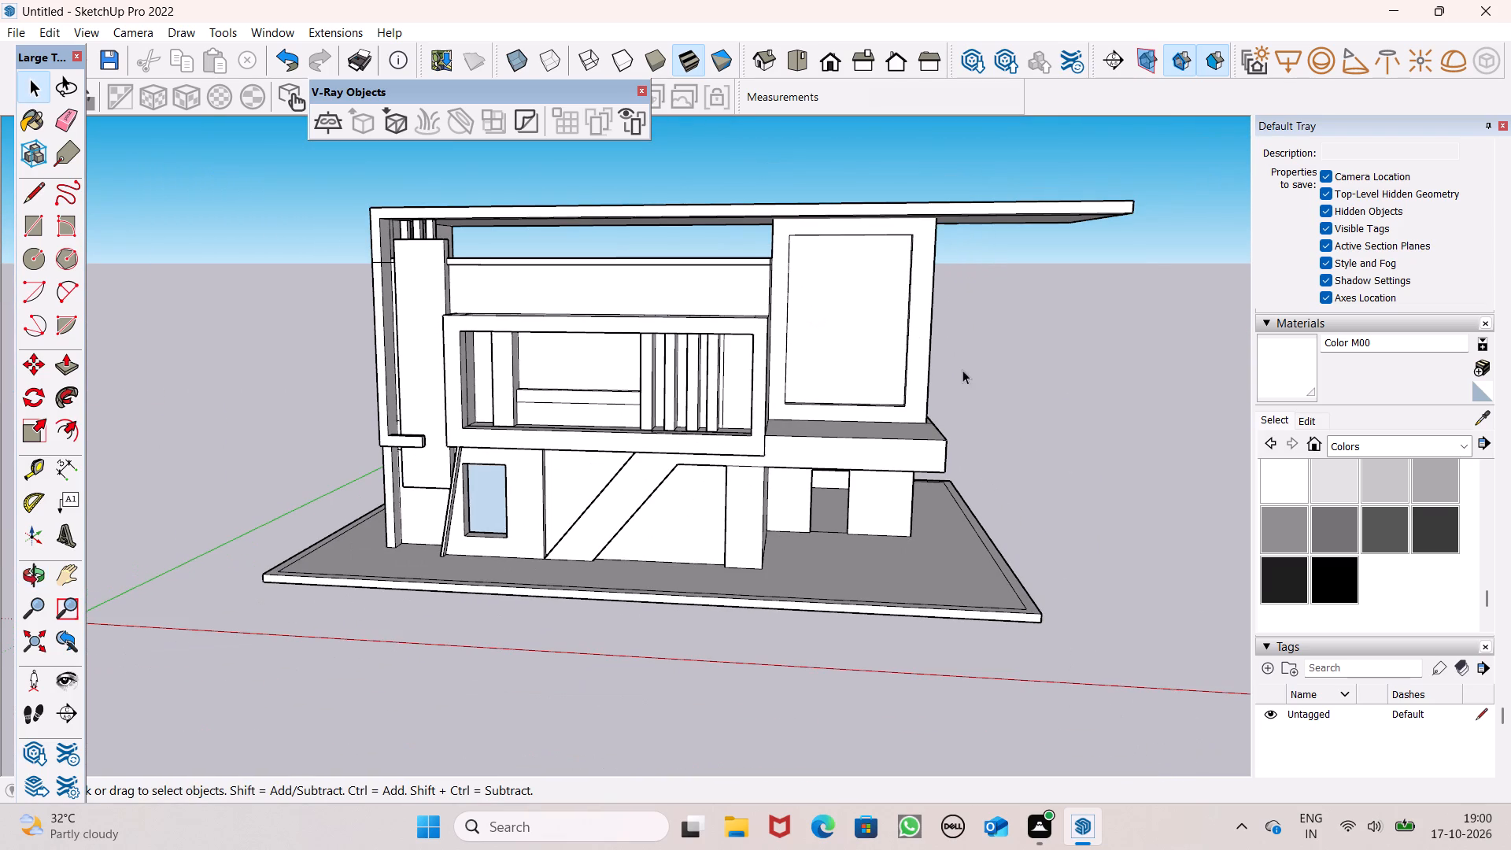
middle_click_drag(927, 398, 855, 381)
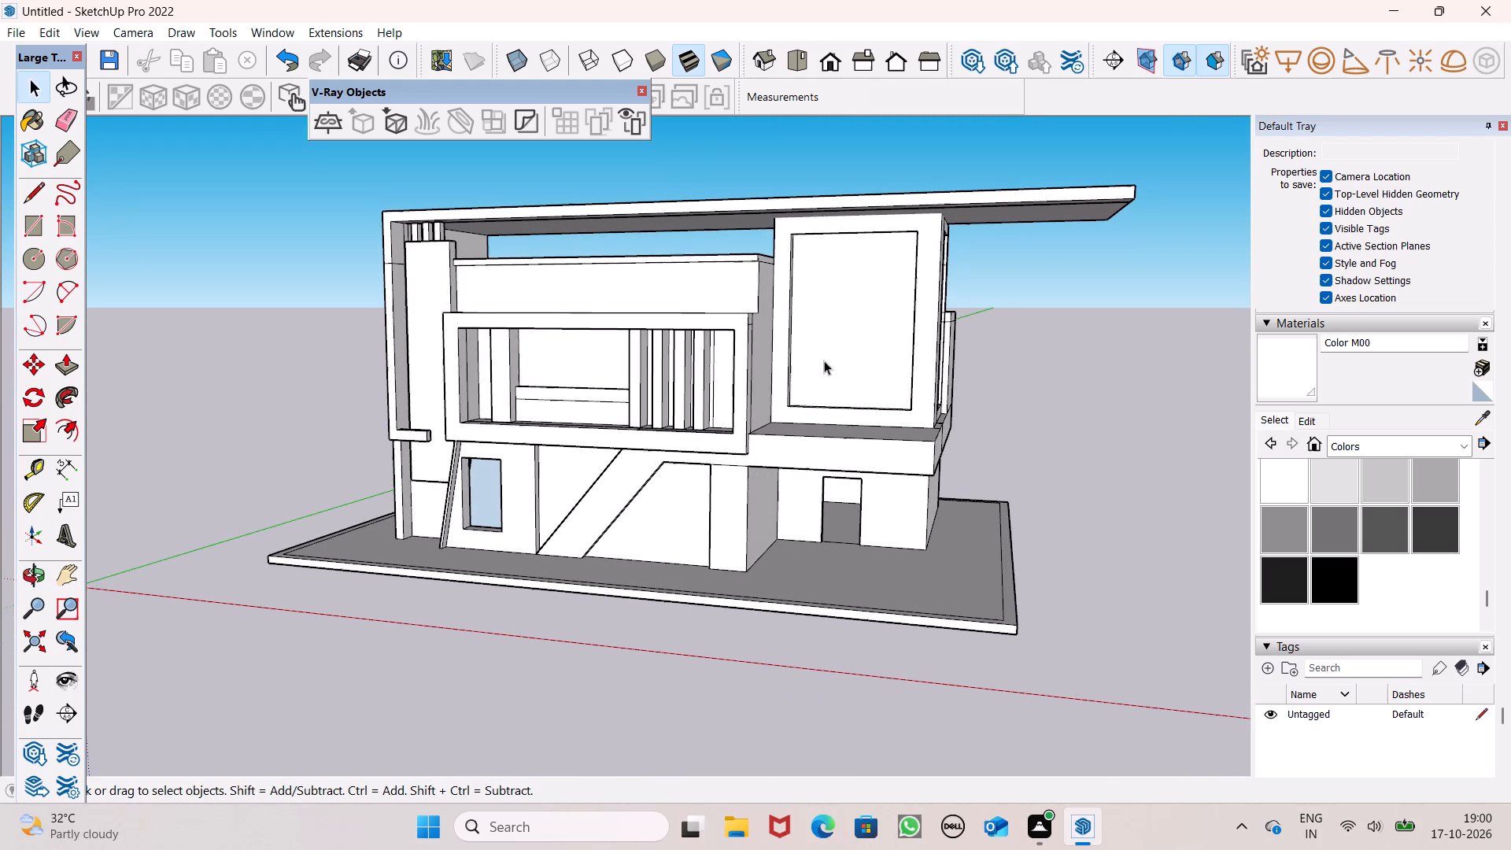
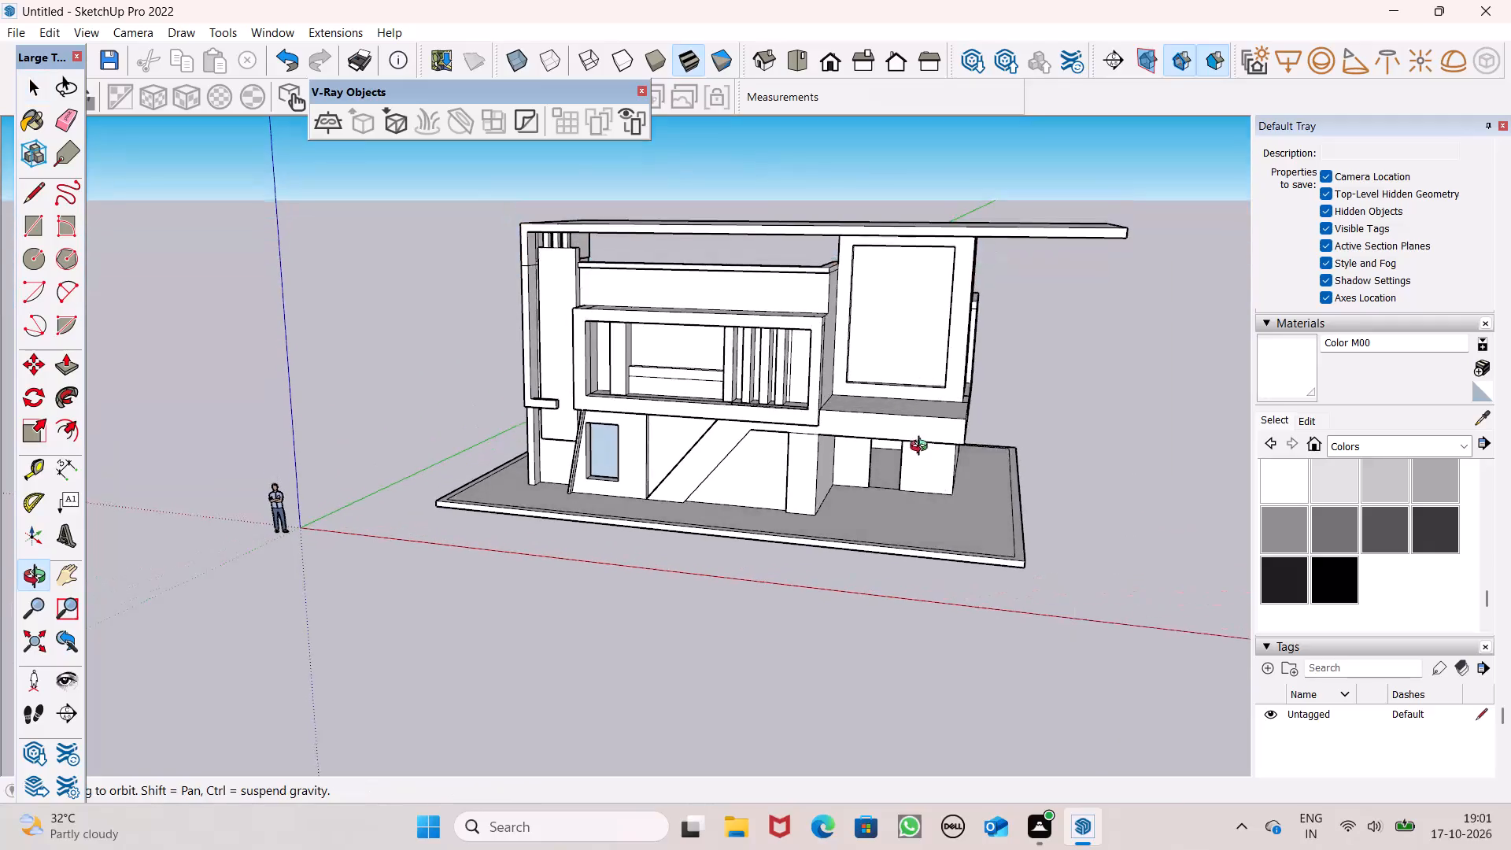
Draw a horizontal line about 12' 3/16" long across the recessed front panel beside the balcony, just below its top edge.
scroll(907, 364, "up", 1)
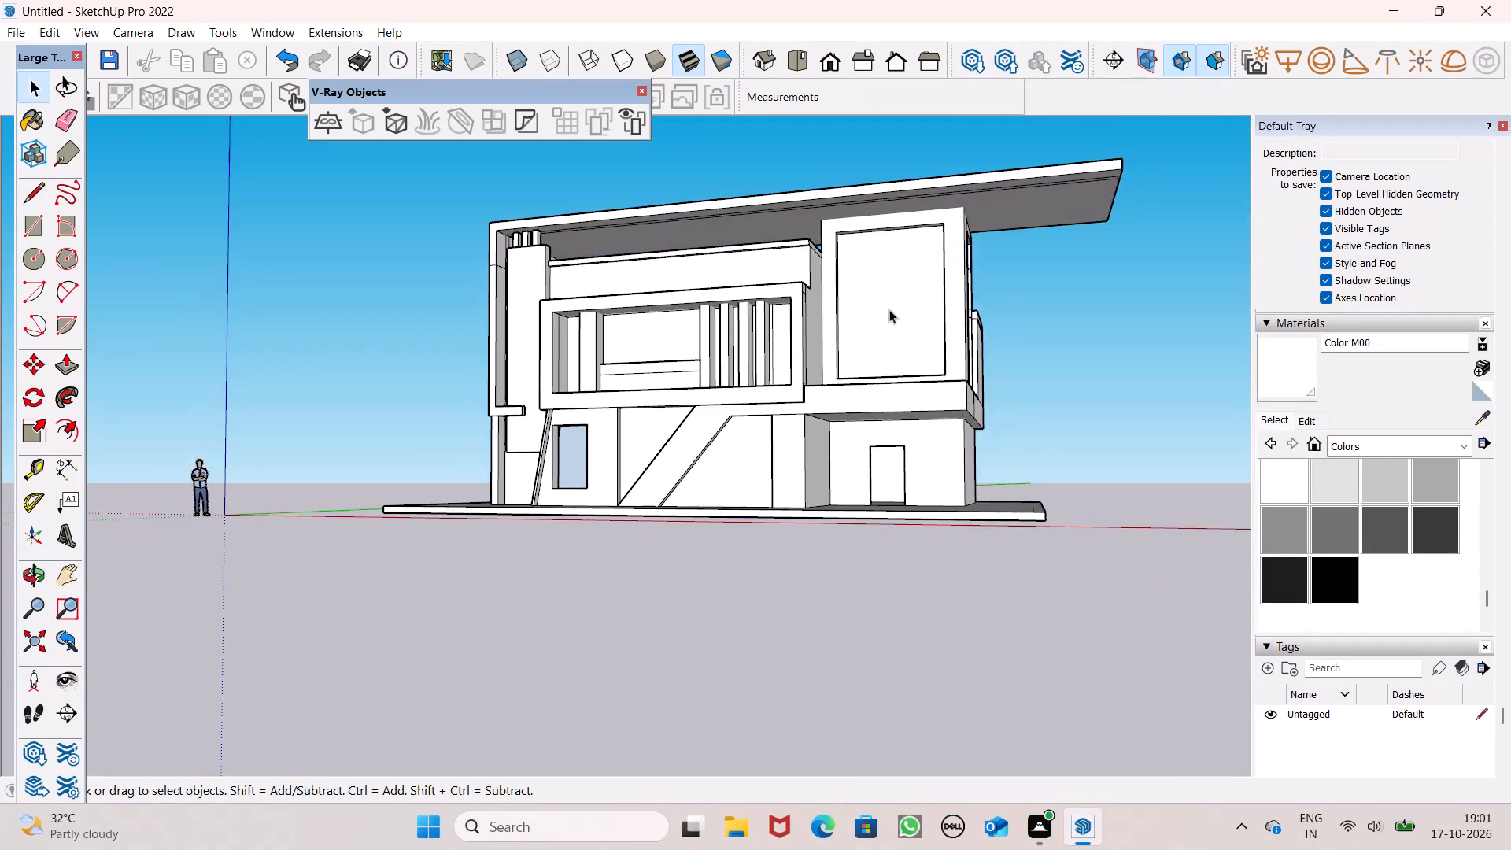
scroll(889, 295, "up", 6)
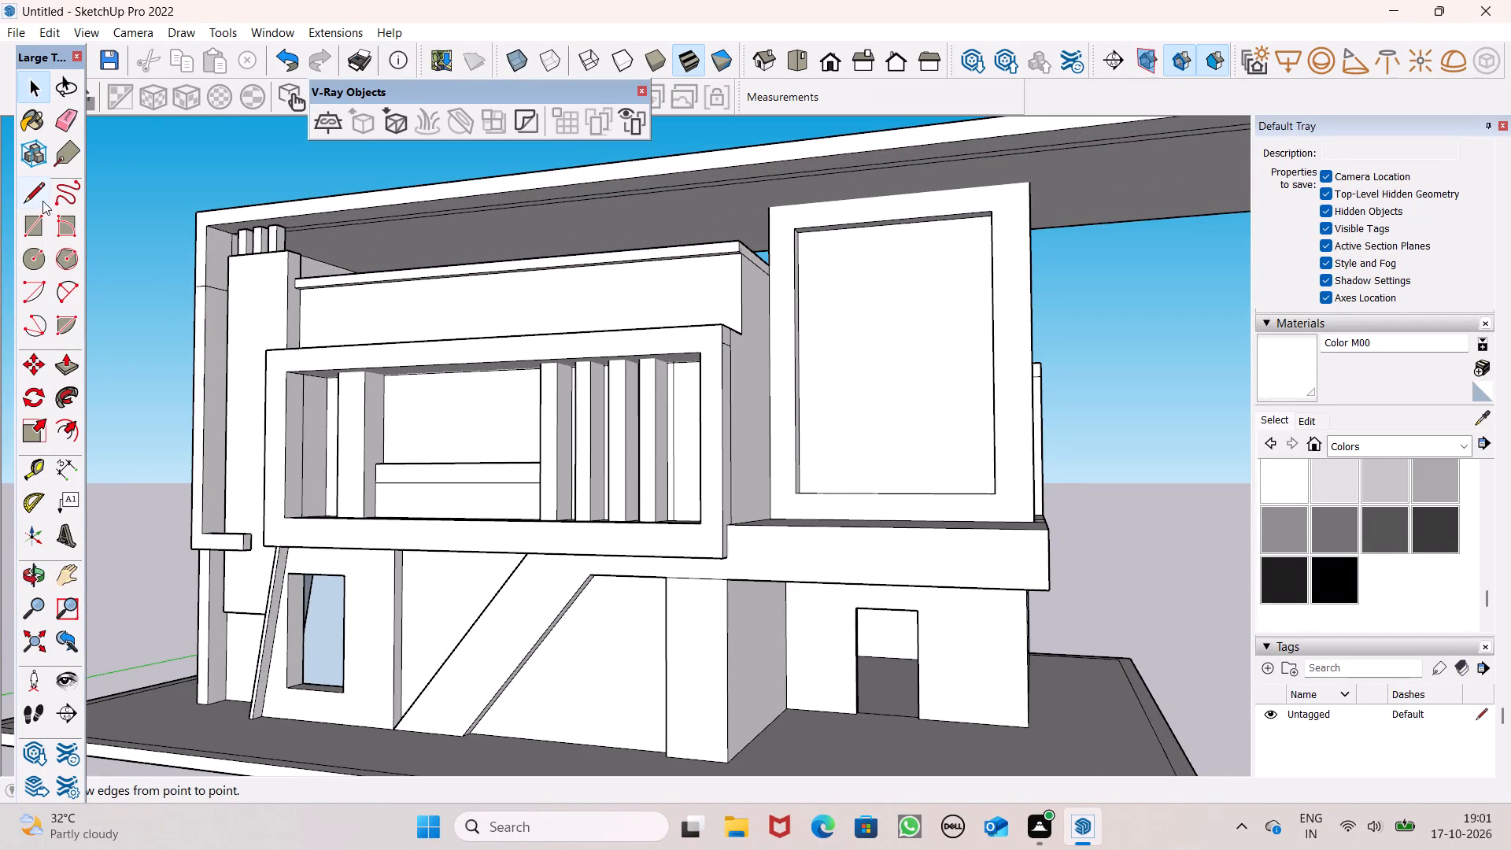
left_click(35, 194)
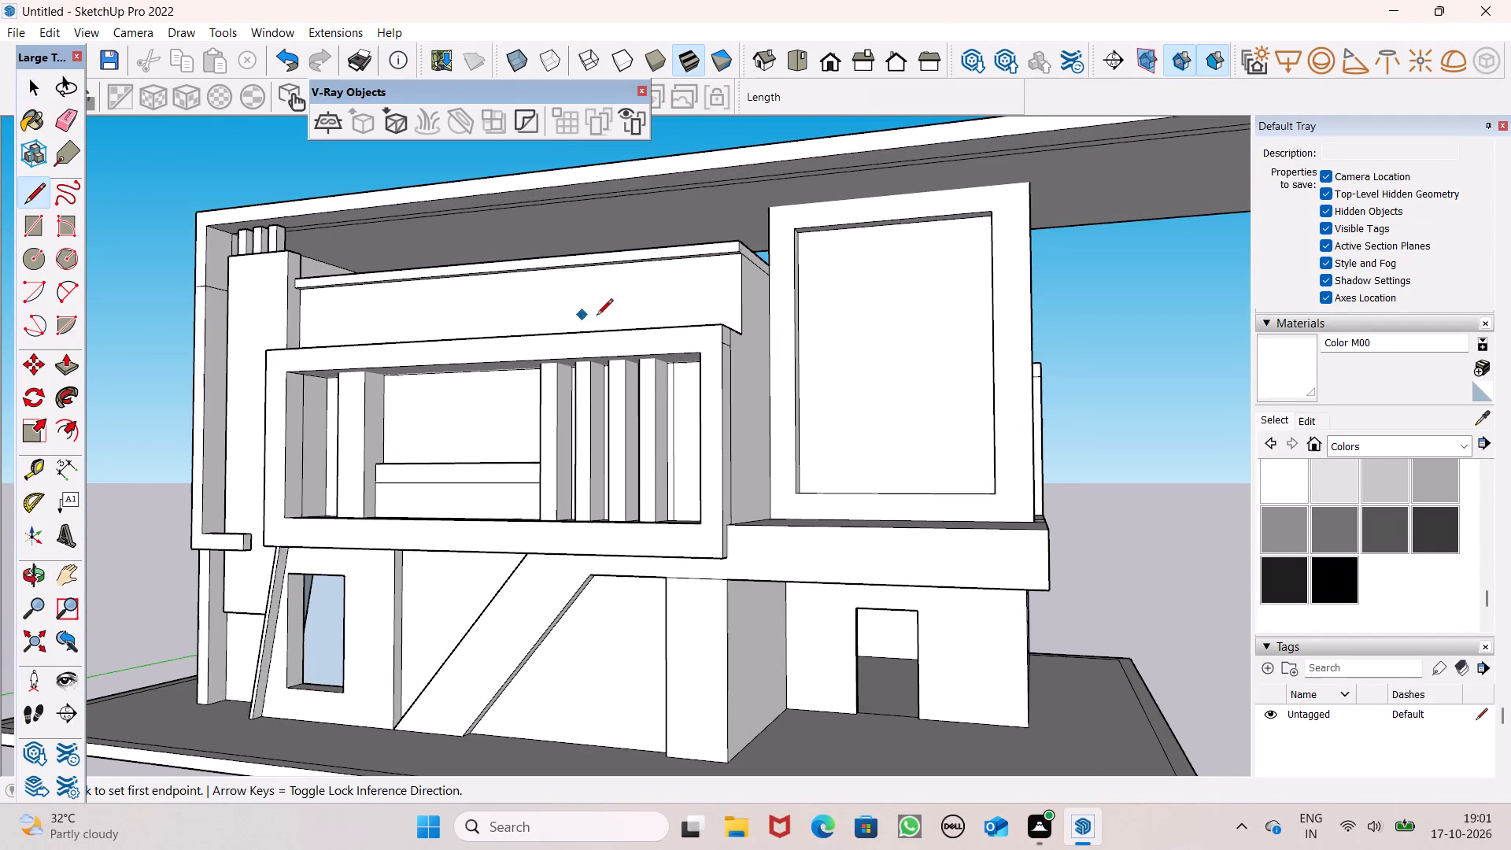
scroll(599, 312, "down", 1)
middle_click_drag(840, 459, 850, 433)
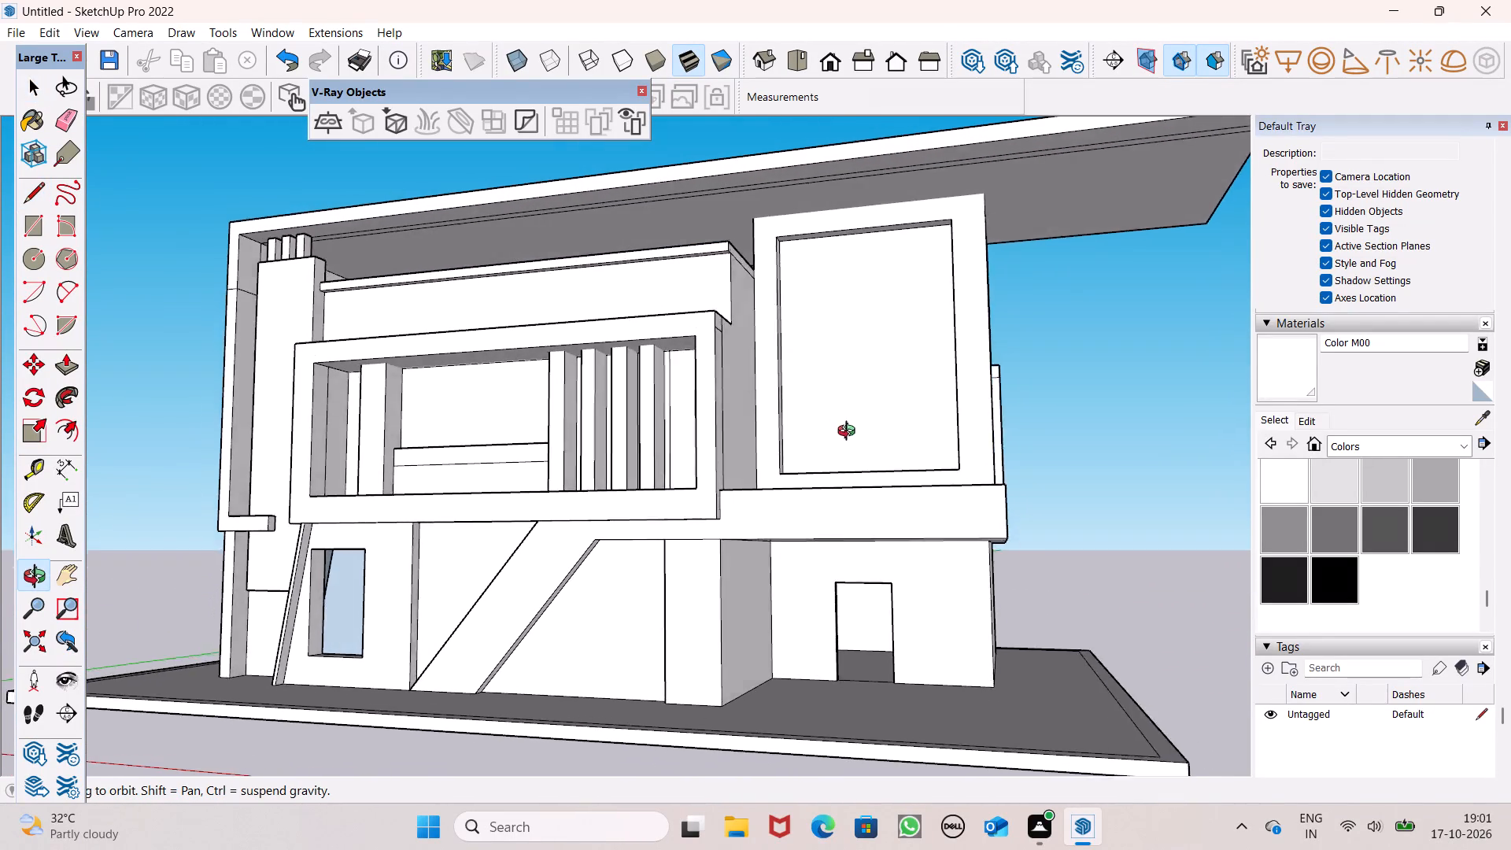
middle_click_drag(850, 433, 810, 406)
scroll(871, 319, "up", 6)
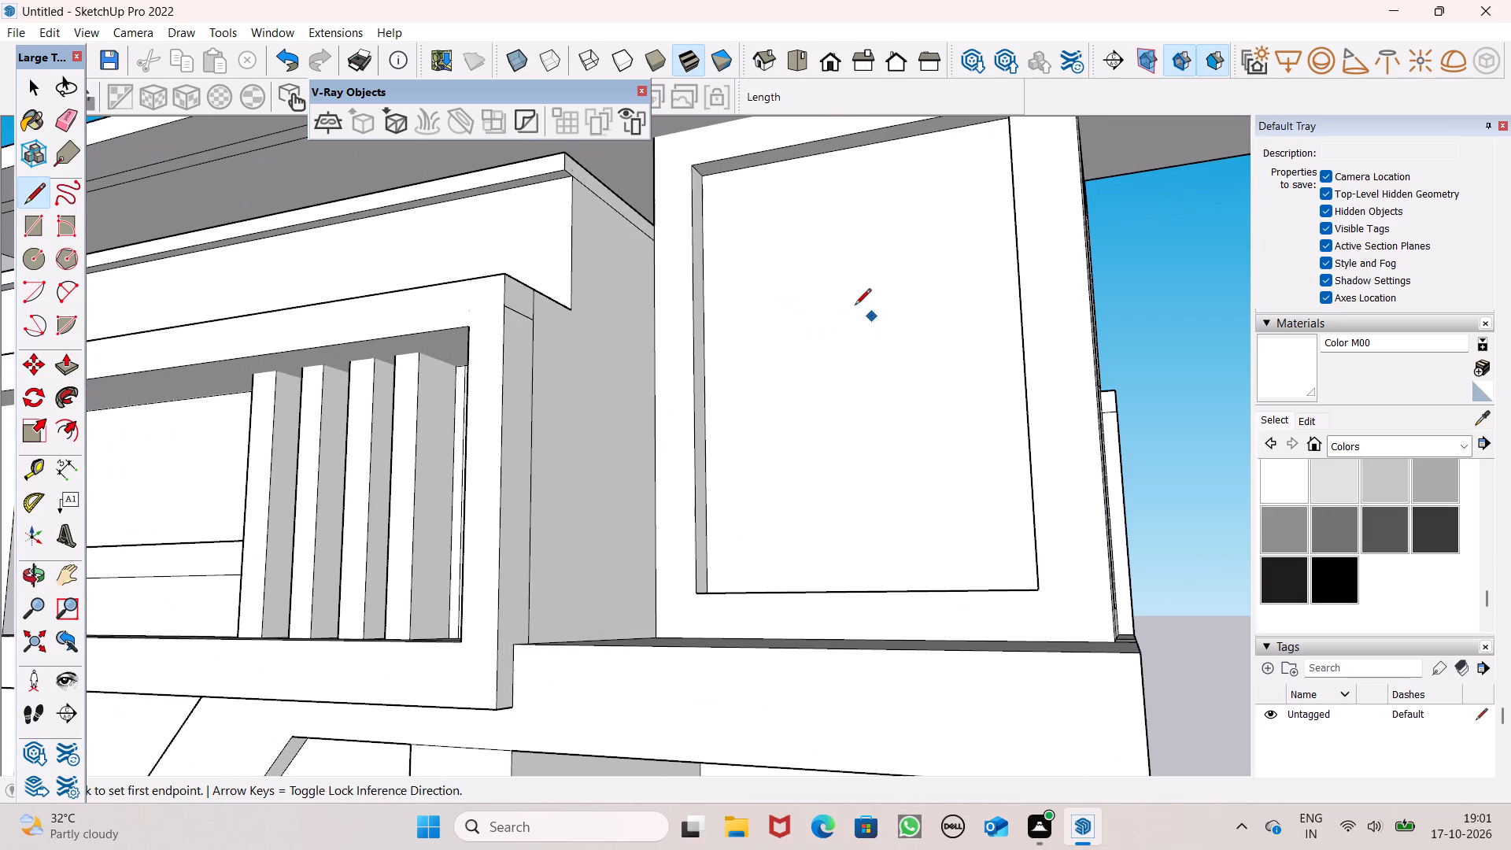
scroll(704, 201, "down", 2)
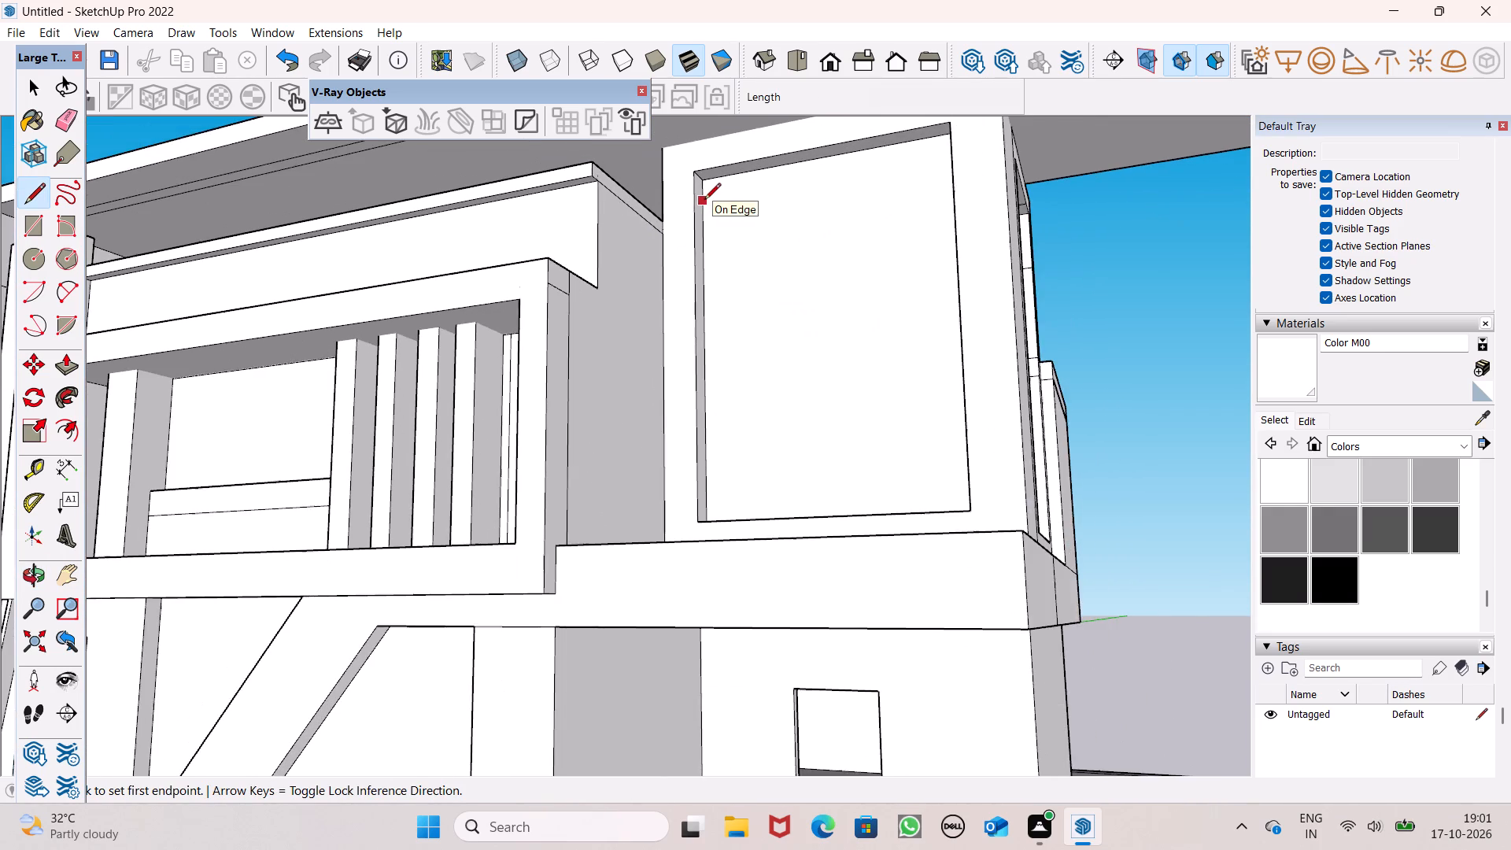
middle_click_drag(705, 207, 837, 228)
scroll(832, 220, "up", 1)
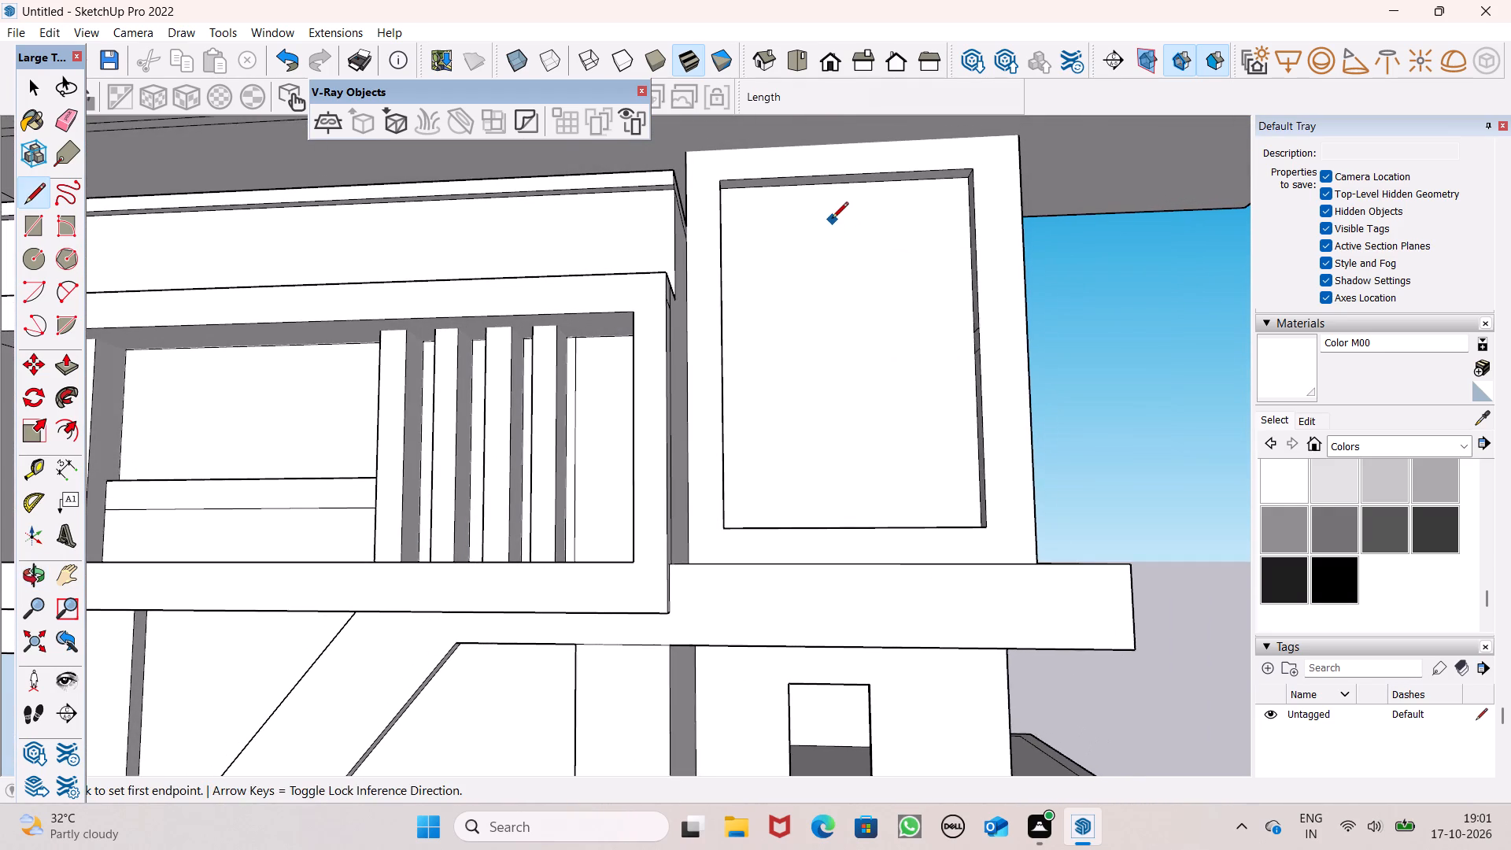
scroll(832, 220, "up", 5)
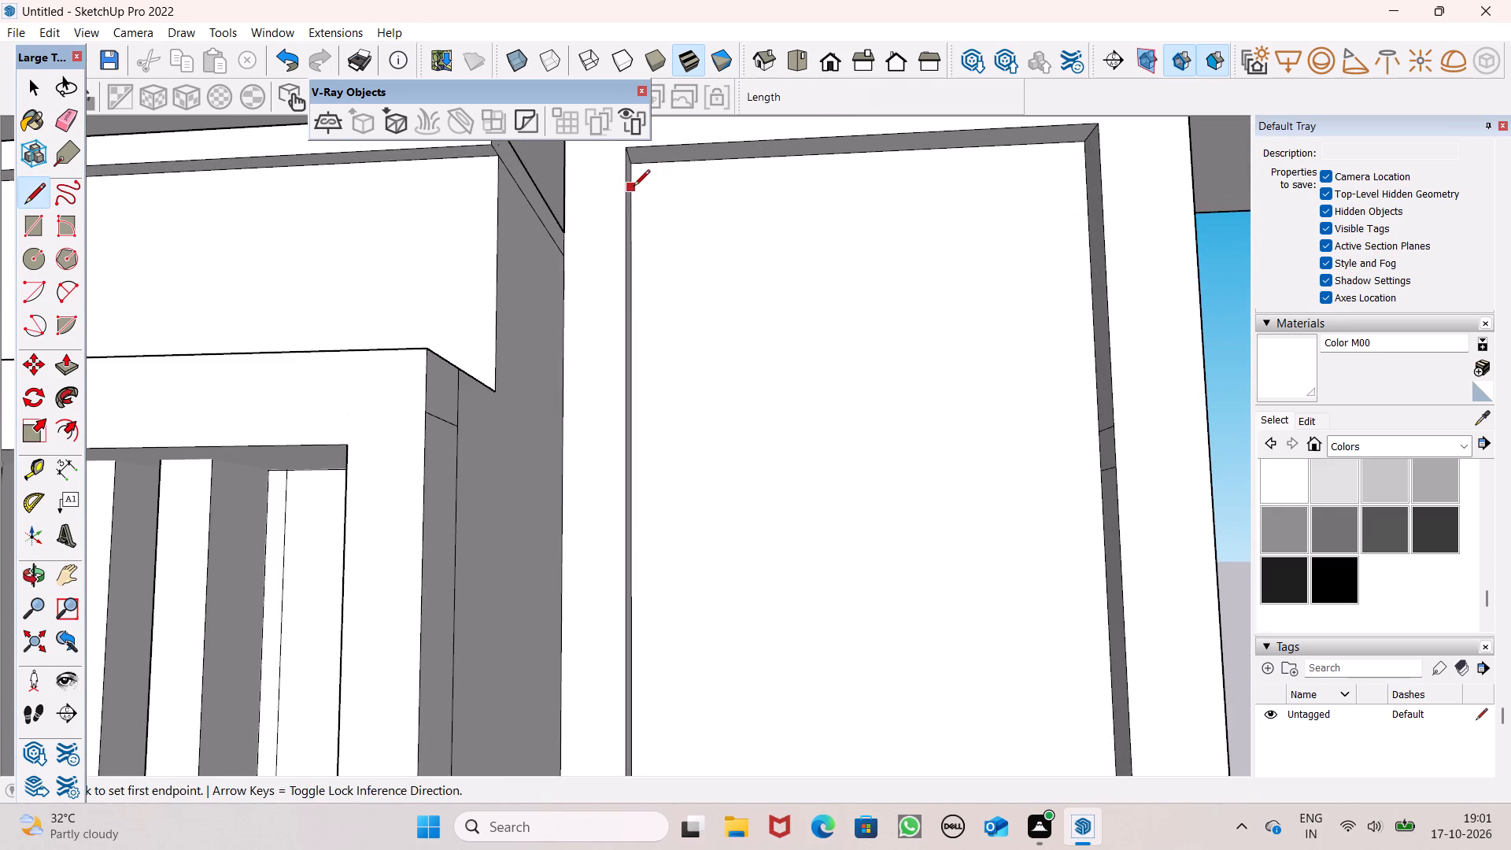
left_click(636, 183)
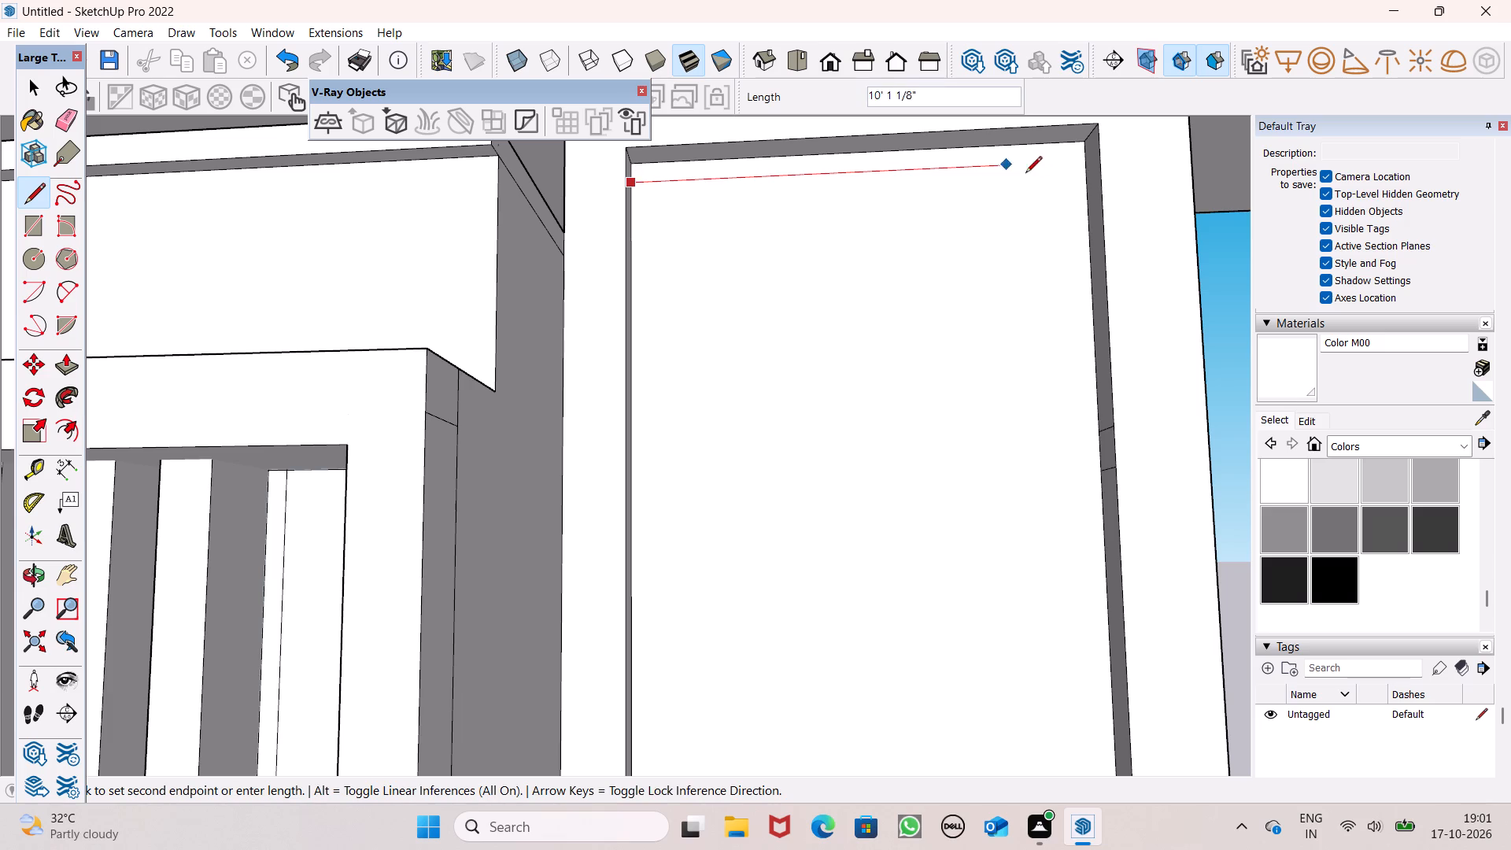
left_click(1088, 163)
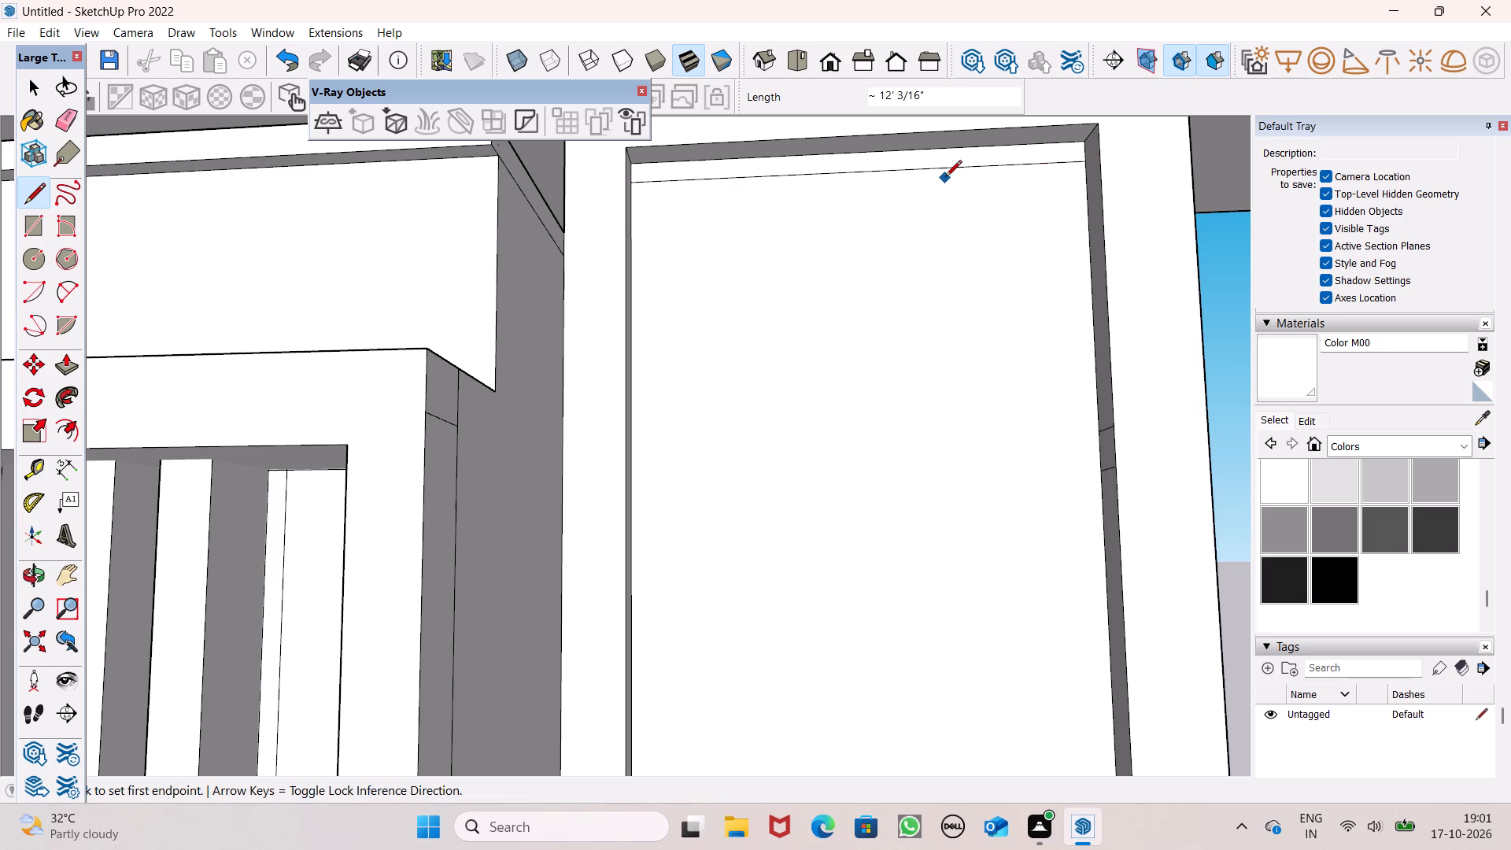
key("space")
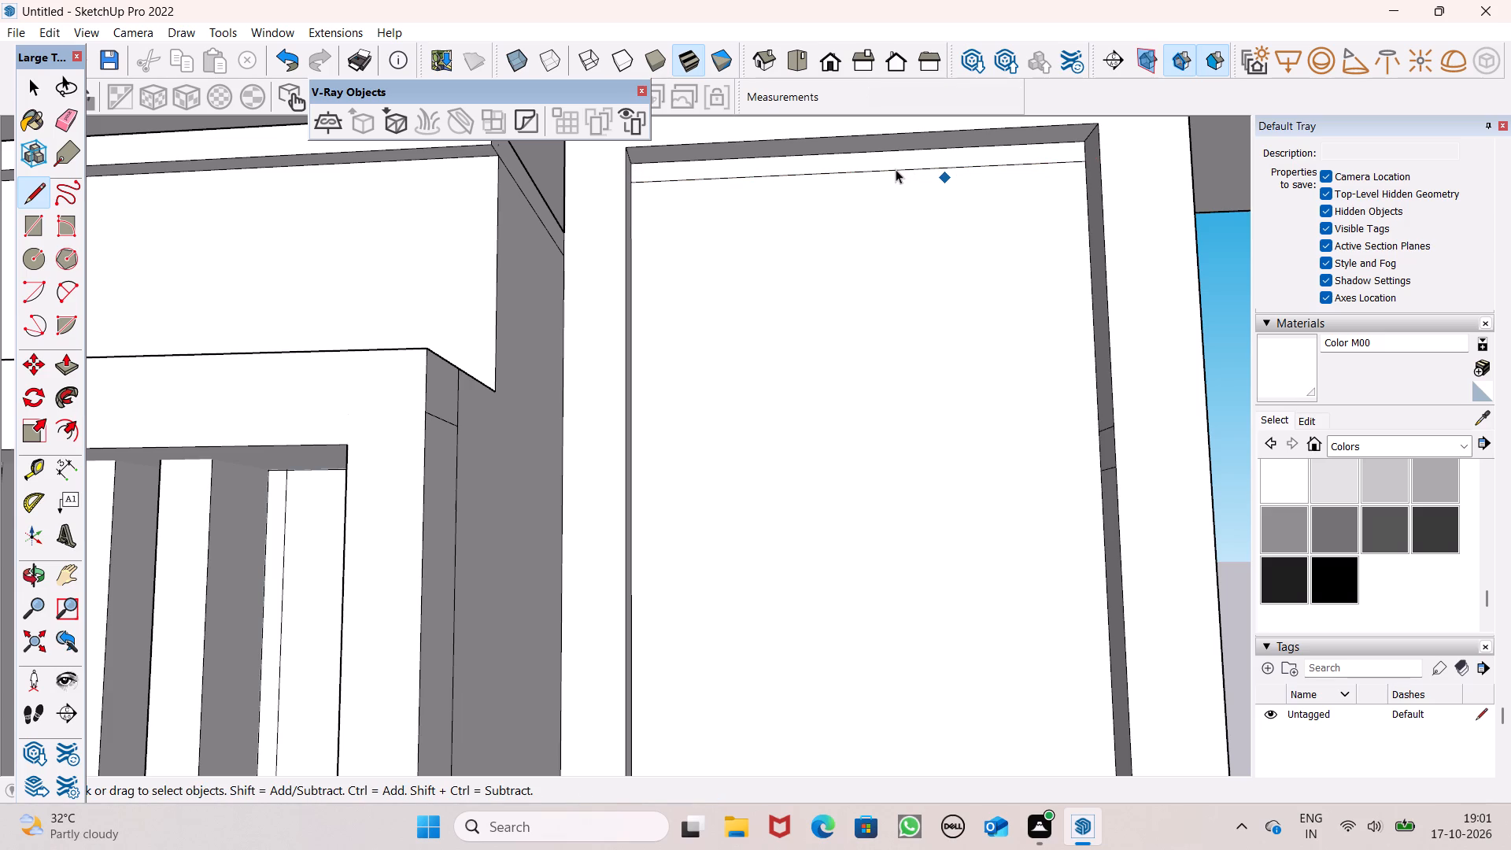
Copy the new panel line about 6 1/4" straight down and array the copy 30 times at that spacing.
left_click(888, 169)
key("m")
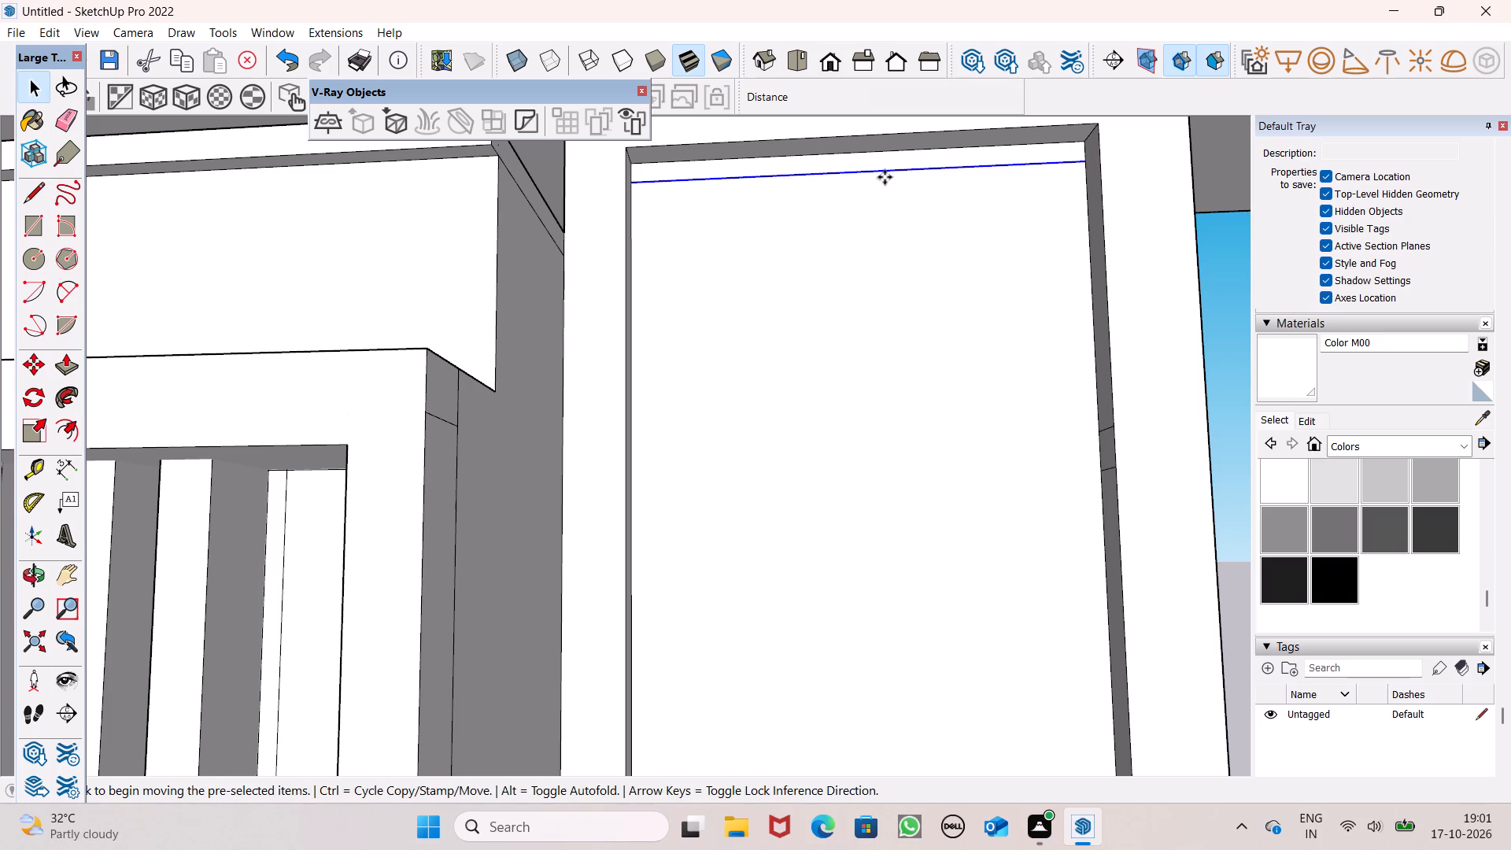
key("Return")
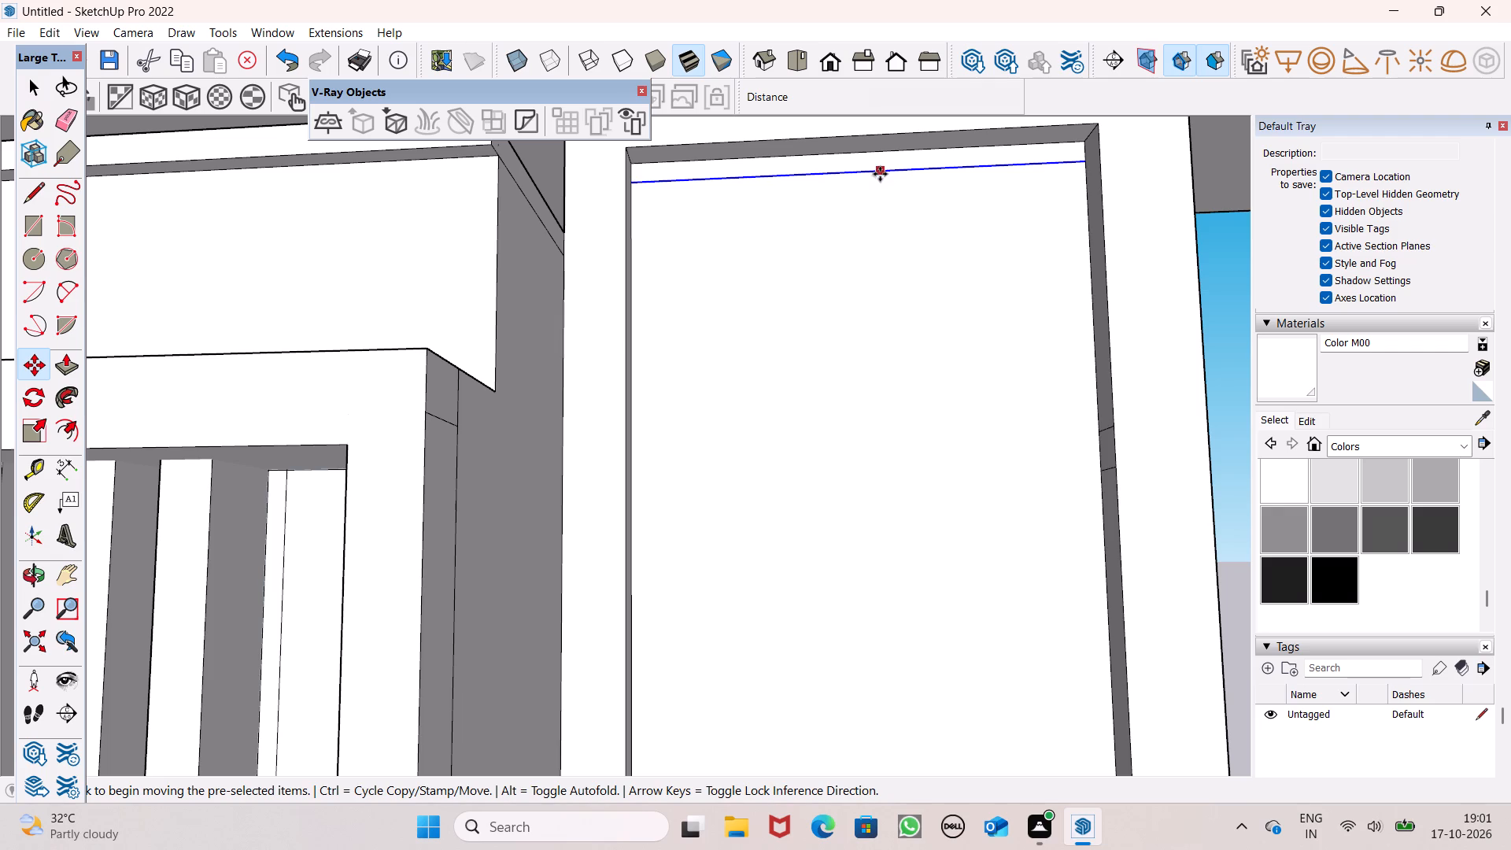
left_click_drag(880, 174, 877, 193)
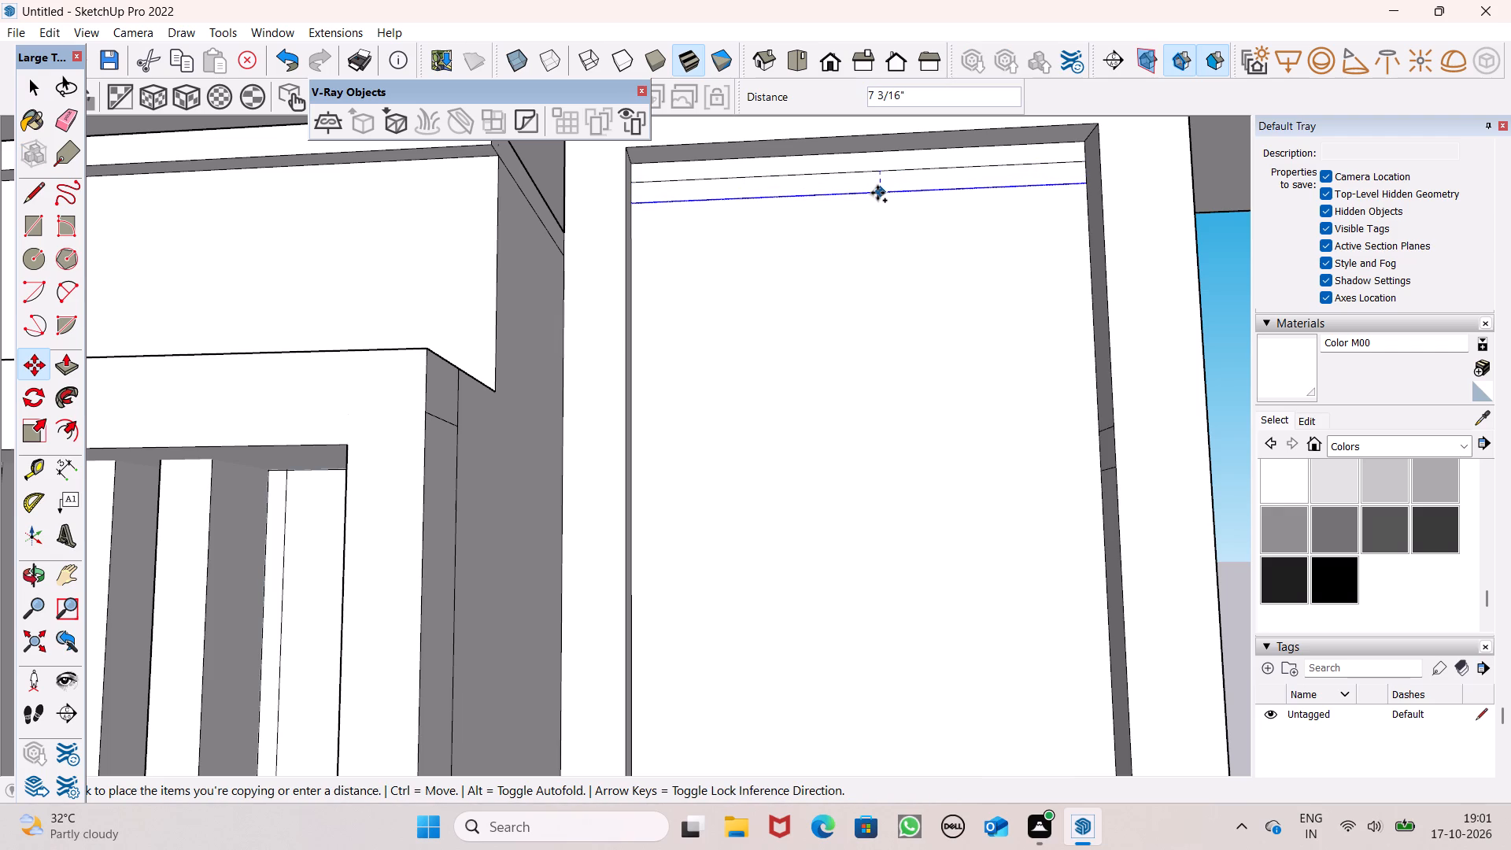
left_click_drag(877, 193, 876, 190)
left_click_drag(876, 190, 877, 186)
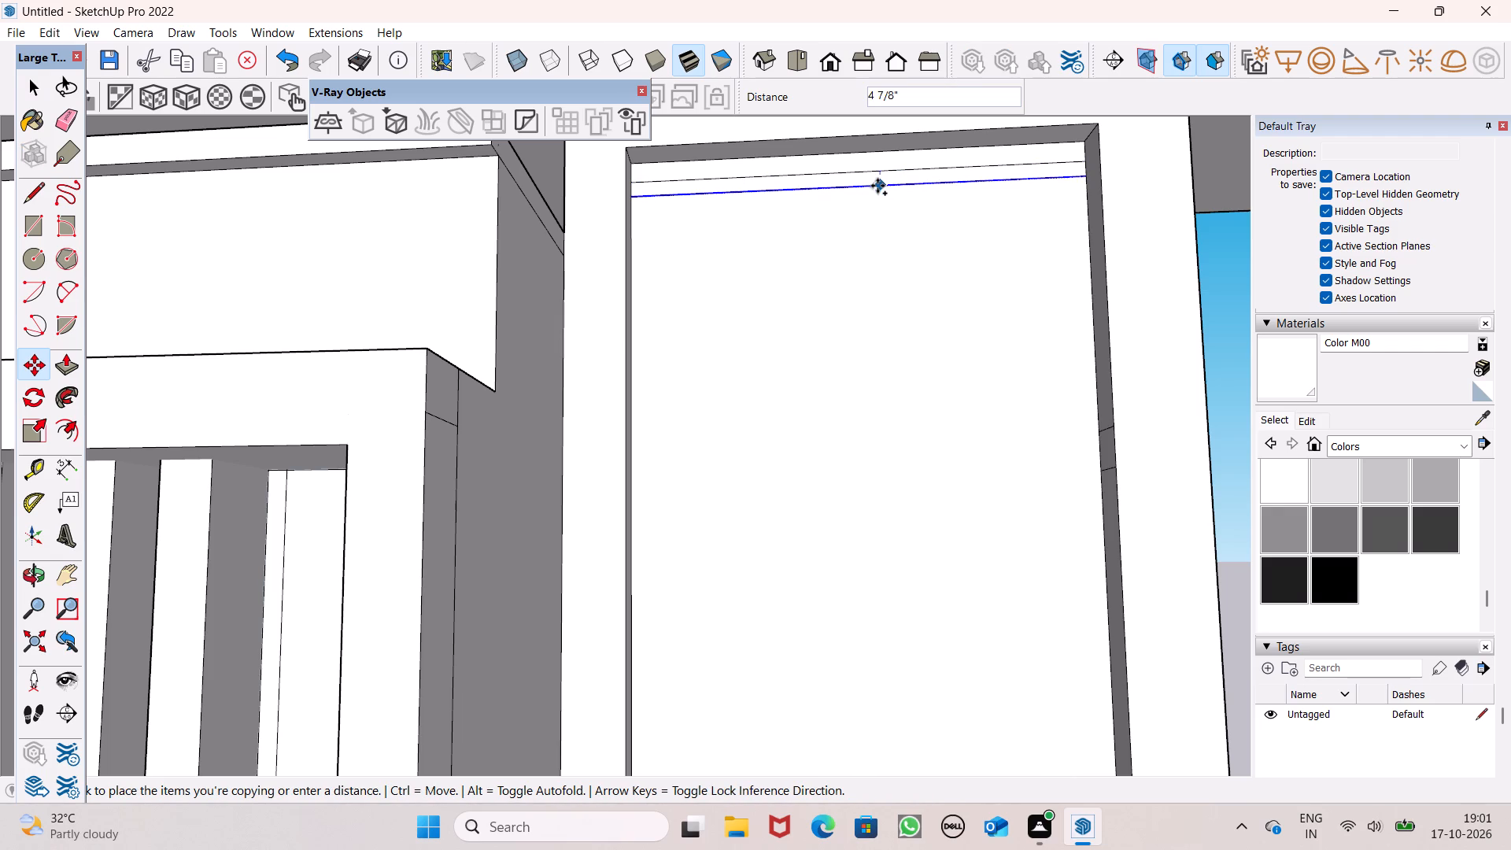
left_click_drag(877, 186, 879, 186)
left_click_drag(879, 186, 881, 190)
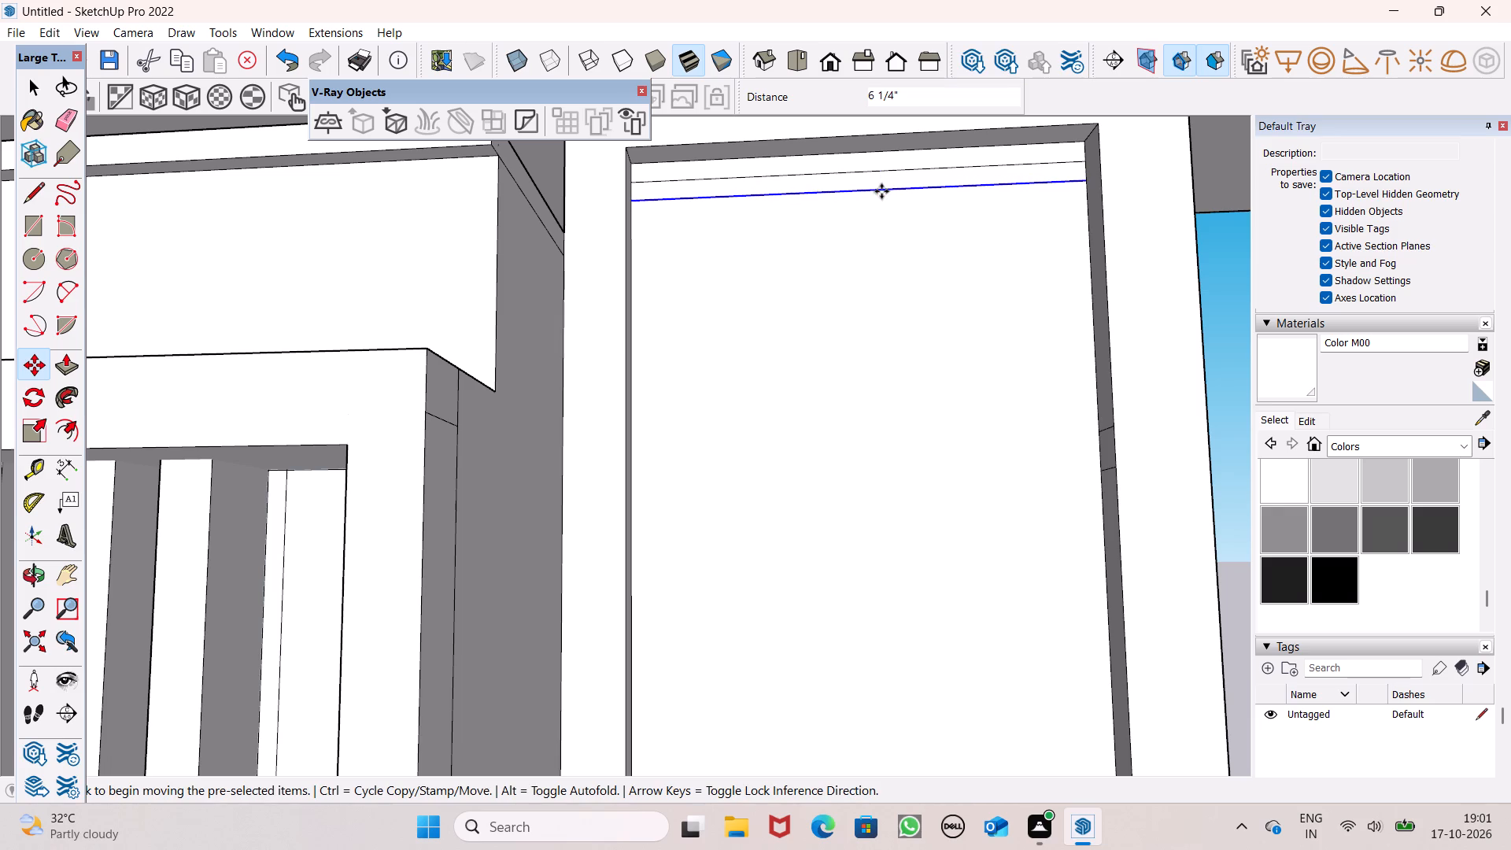
key("shift+asterisk")
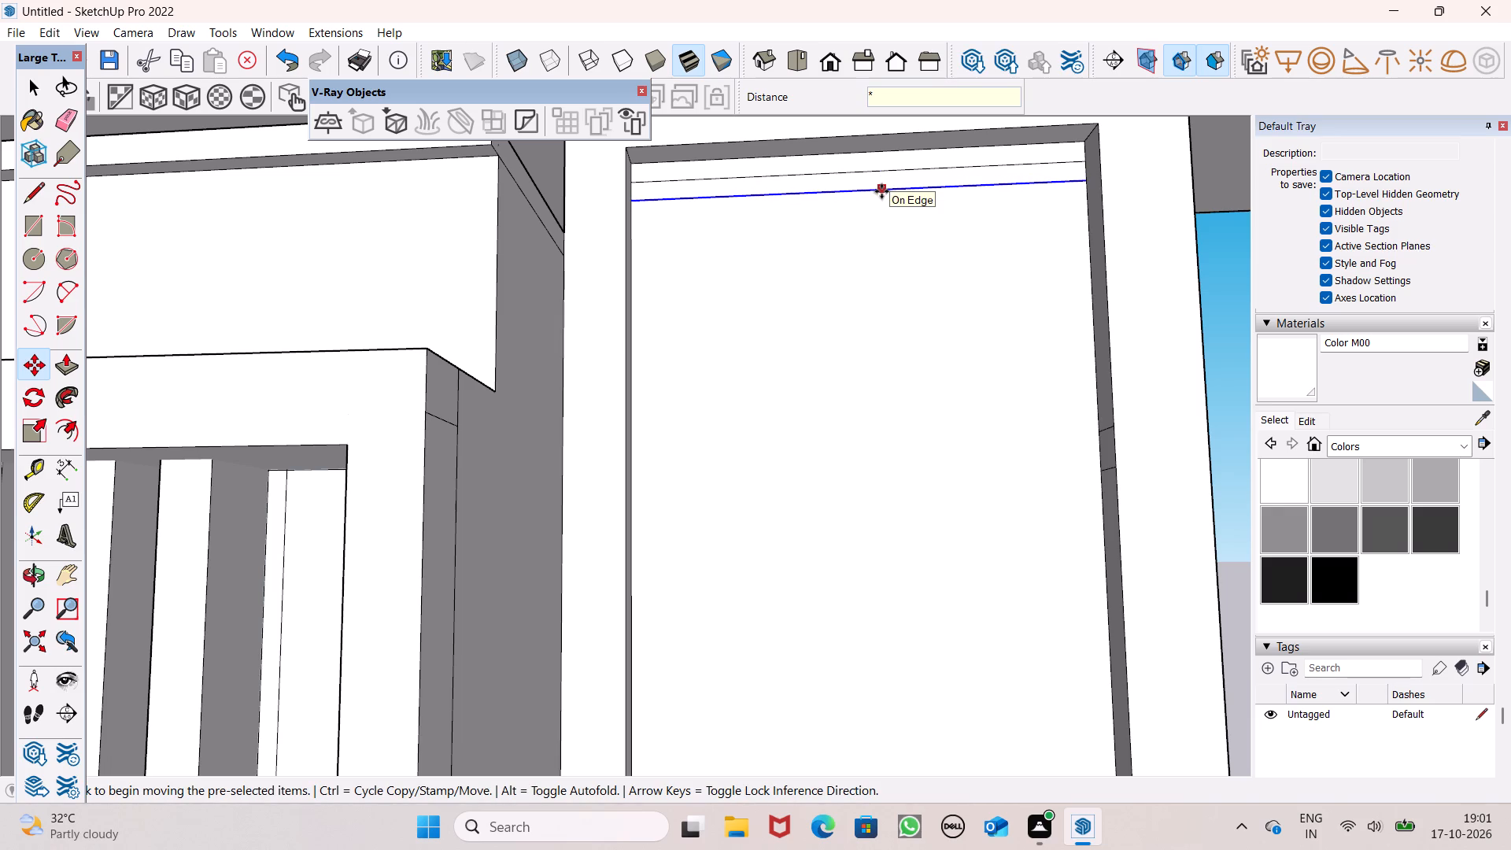
type("30")
key("Return")
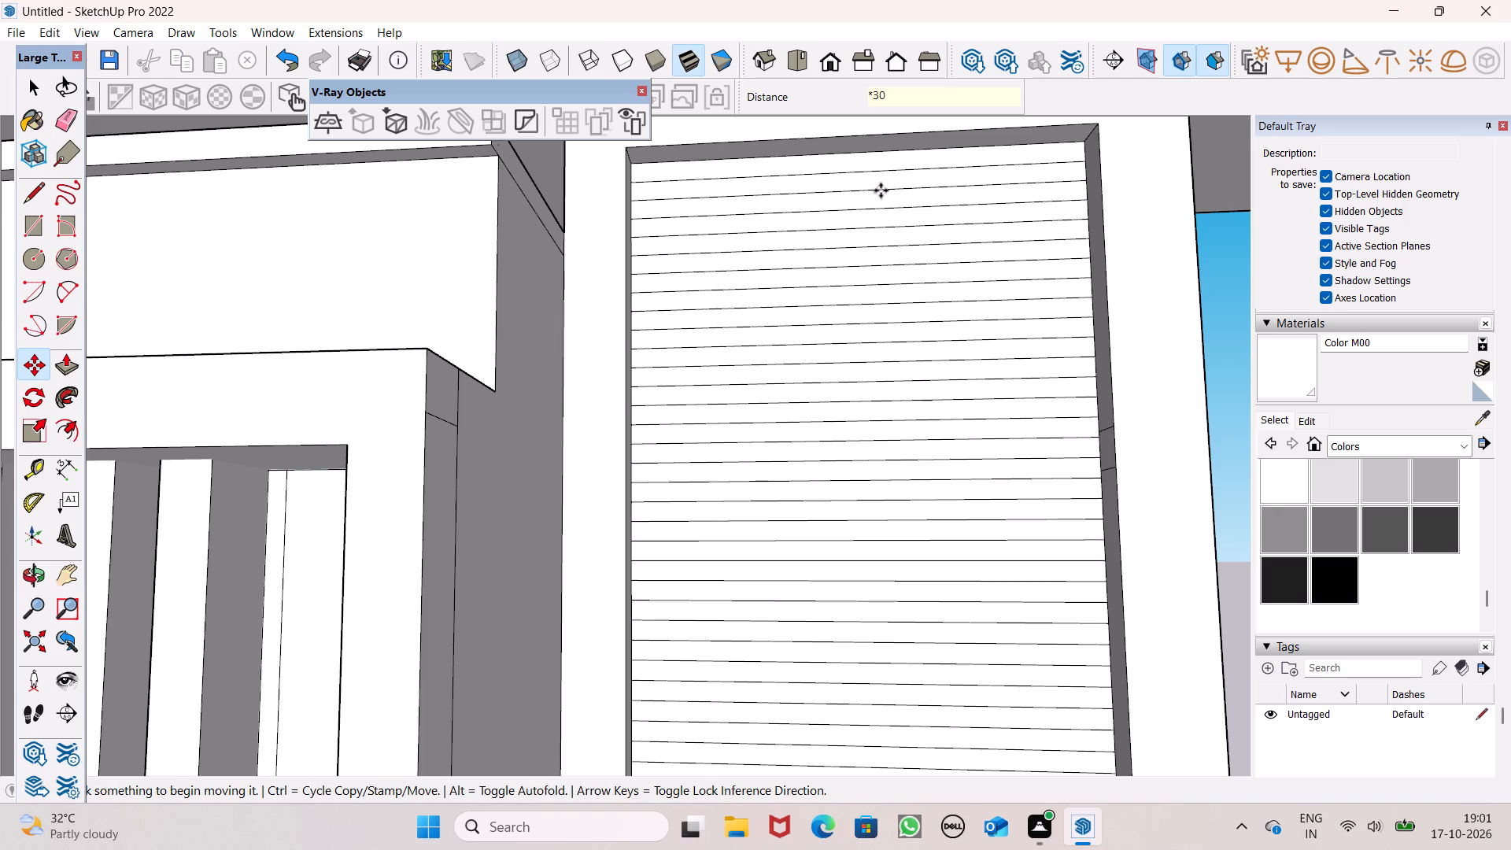
scroll(961, 148, "down", 6)
key("space")
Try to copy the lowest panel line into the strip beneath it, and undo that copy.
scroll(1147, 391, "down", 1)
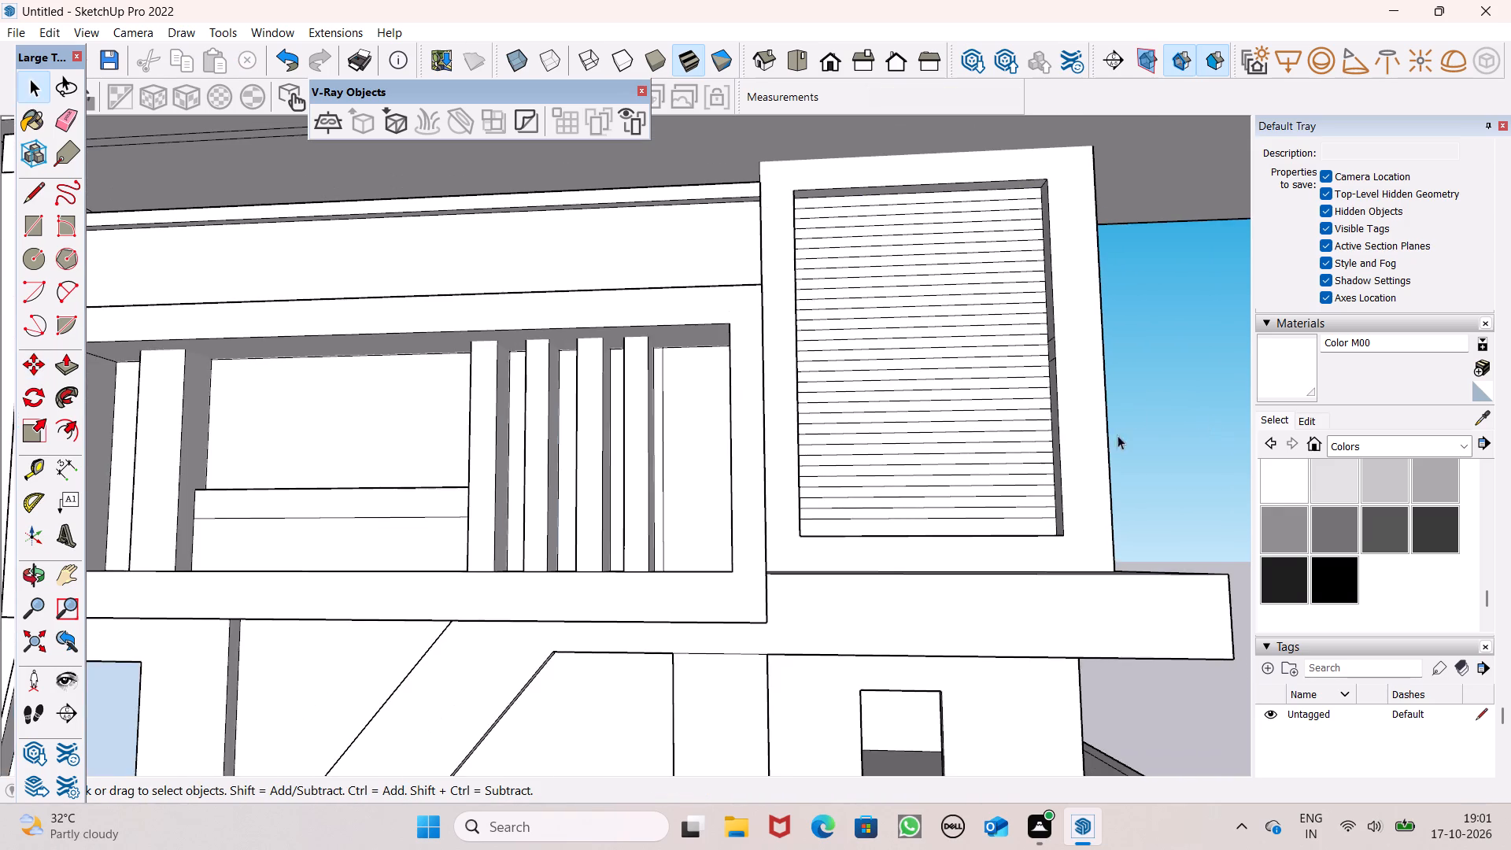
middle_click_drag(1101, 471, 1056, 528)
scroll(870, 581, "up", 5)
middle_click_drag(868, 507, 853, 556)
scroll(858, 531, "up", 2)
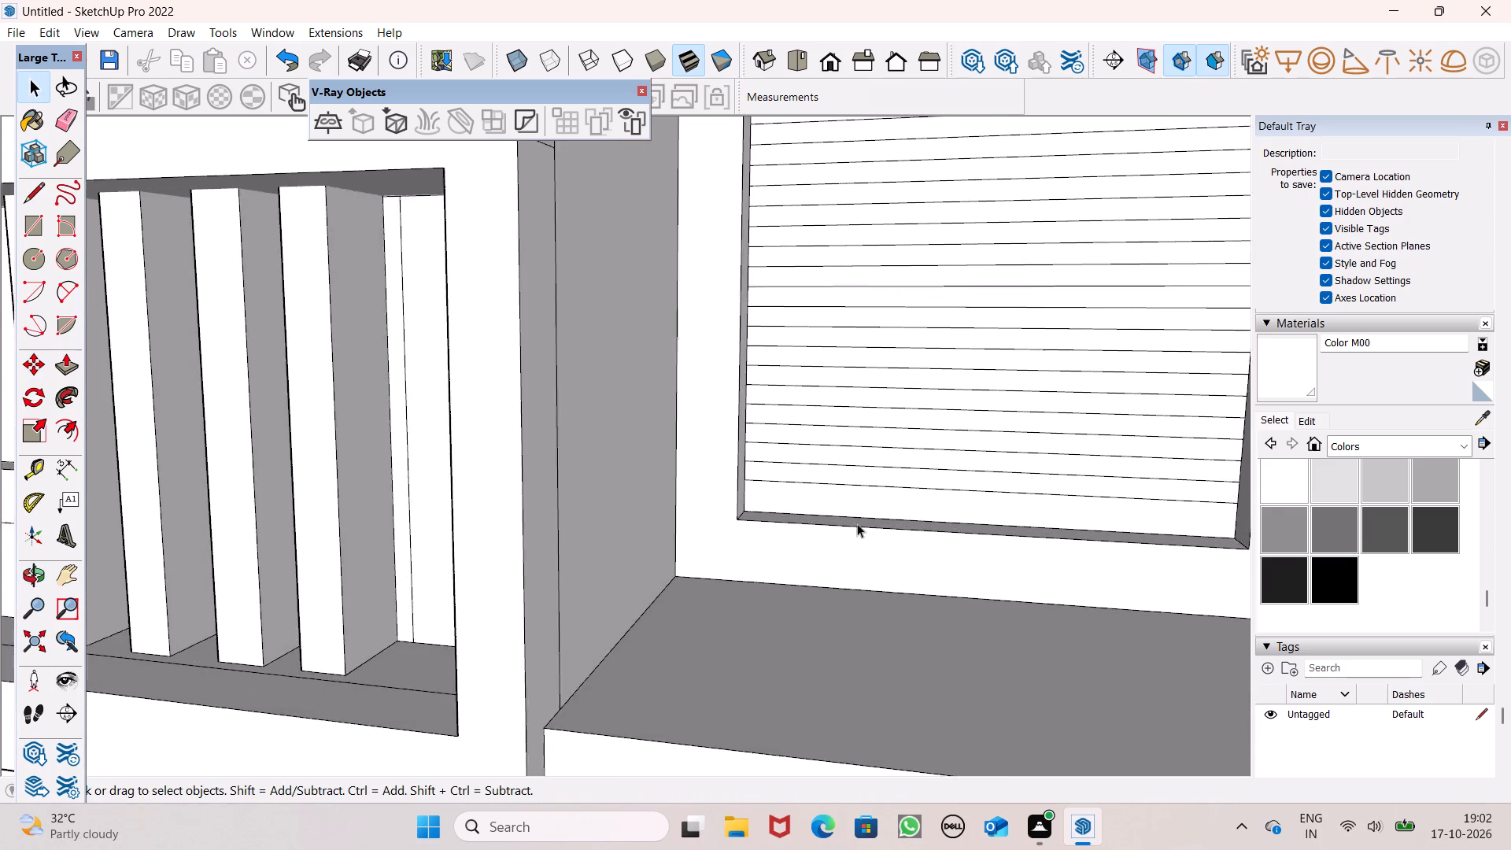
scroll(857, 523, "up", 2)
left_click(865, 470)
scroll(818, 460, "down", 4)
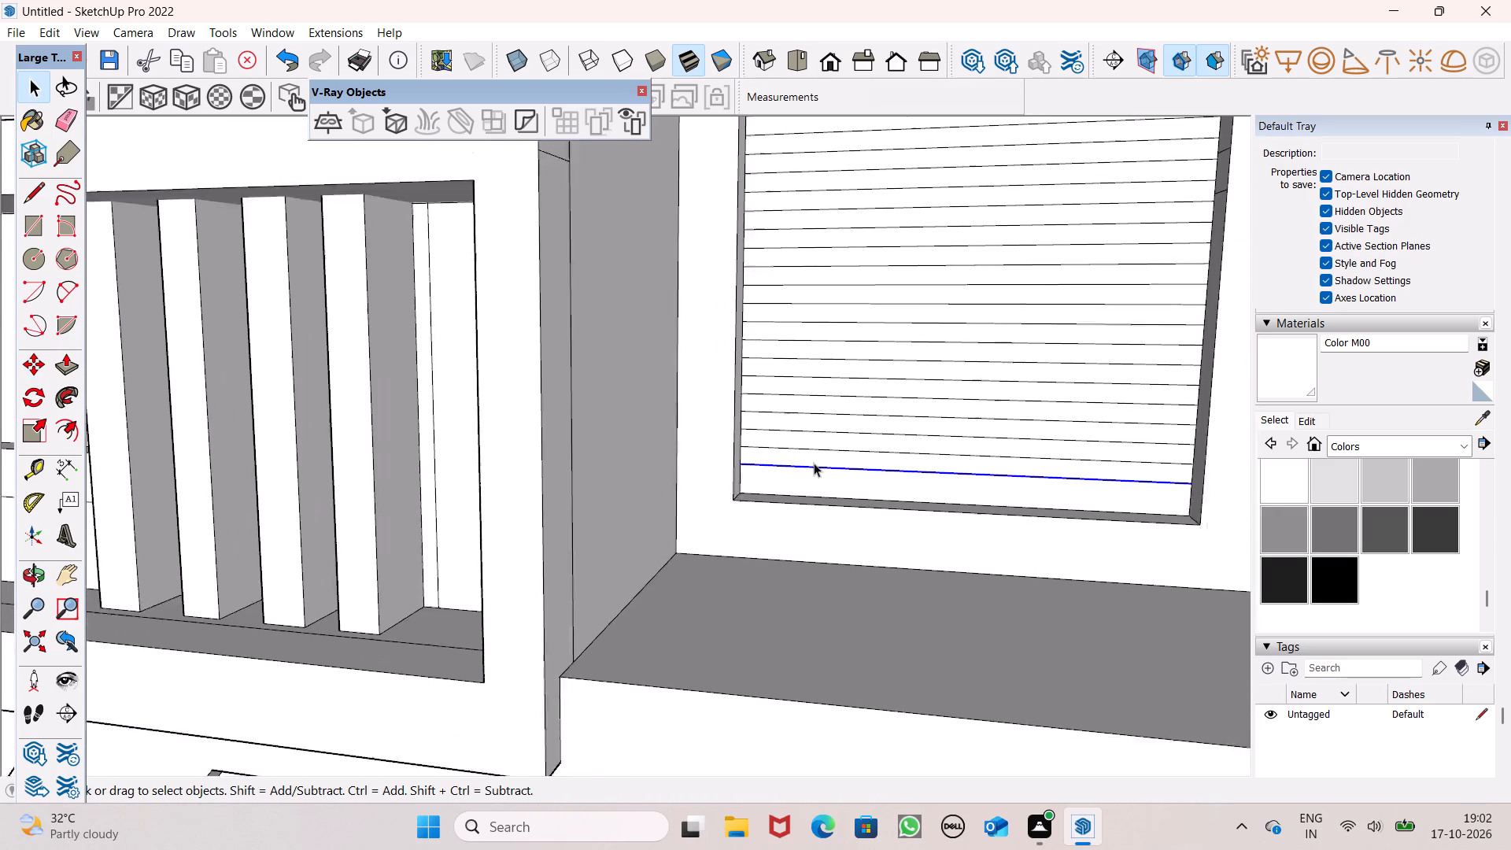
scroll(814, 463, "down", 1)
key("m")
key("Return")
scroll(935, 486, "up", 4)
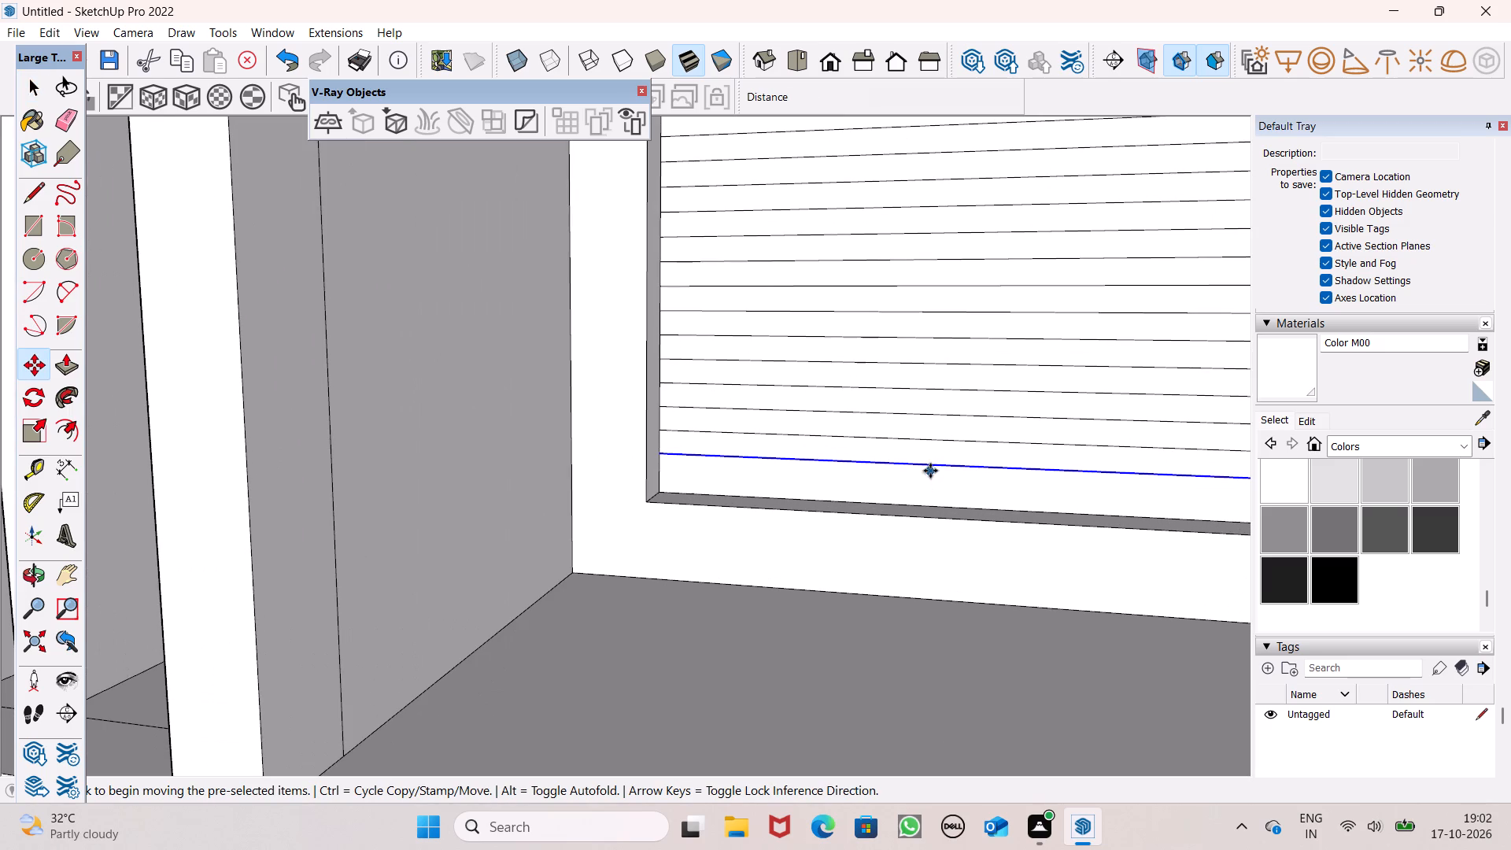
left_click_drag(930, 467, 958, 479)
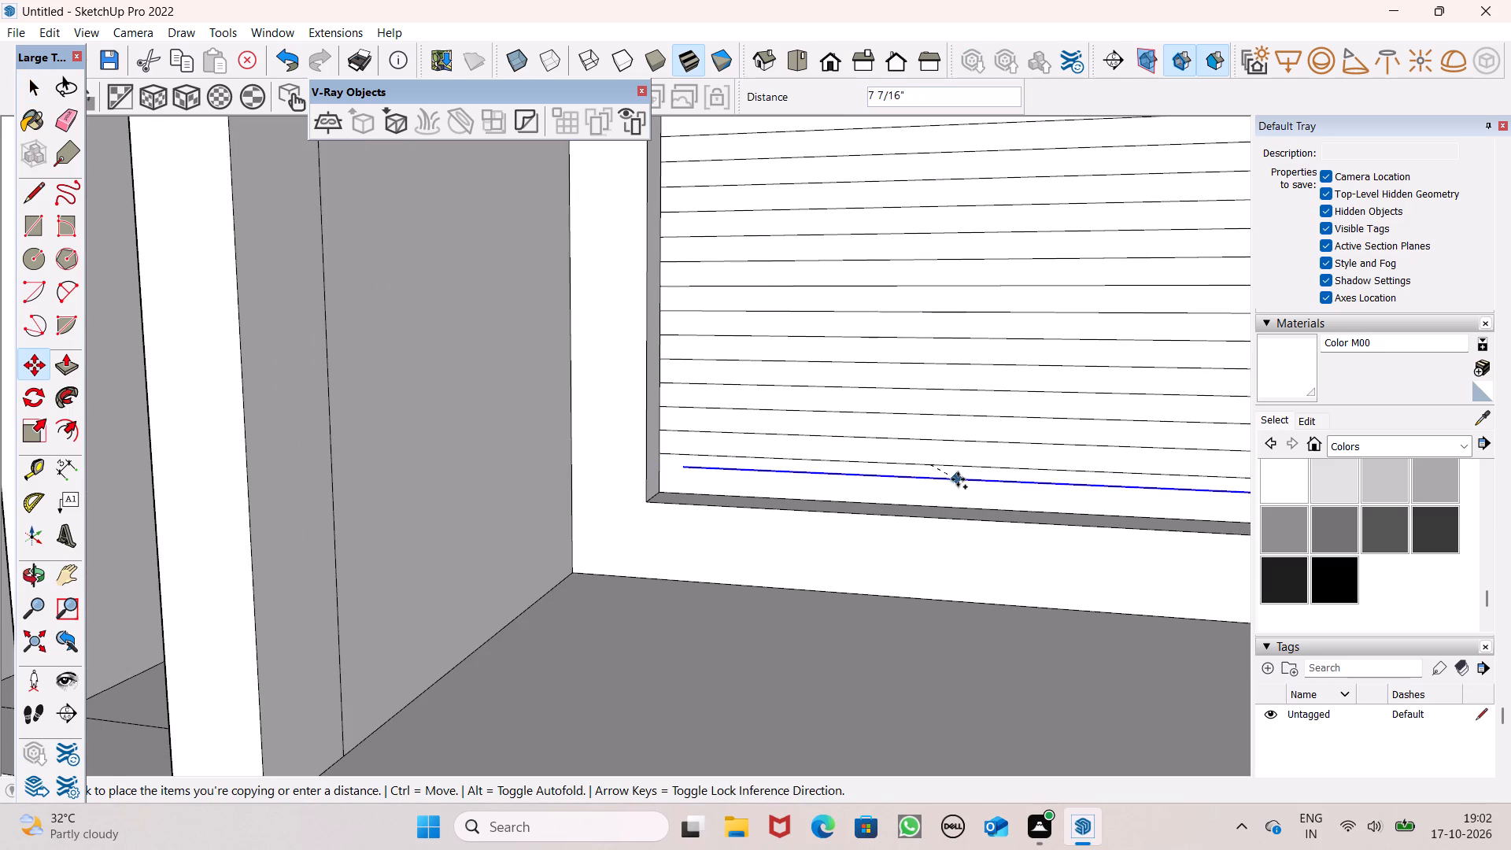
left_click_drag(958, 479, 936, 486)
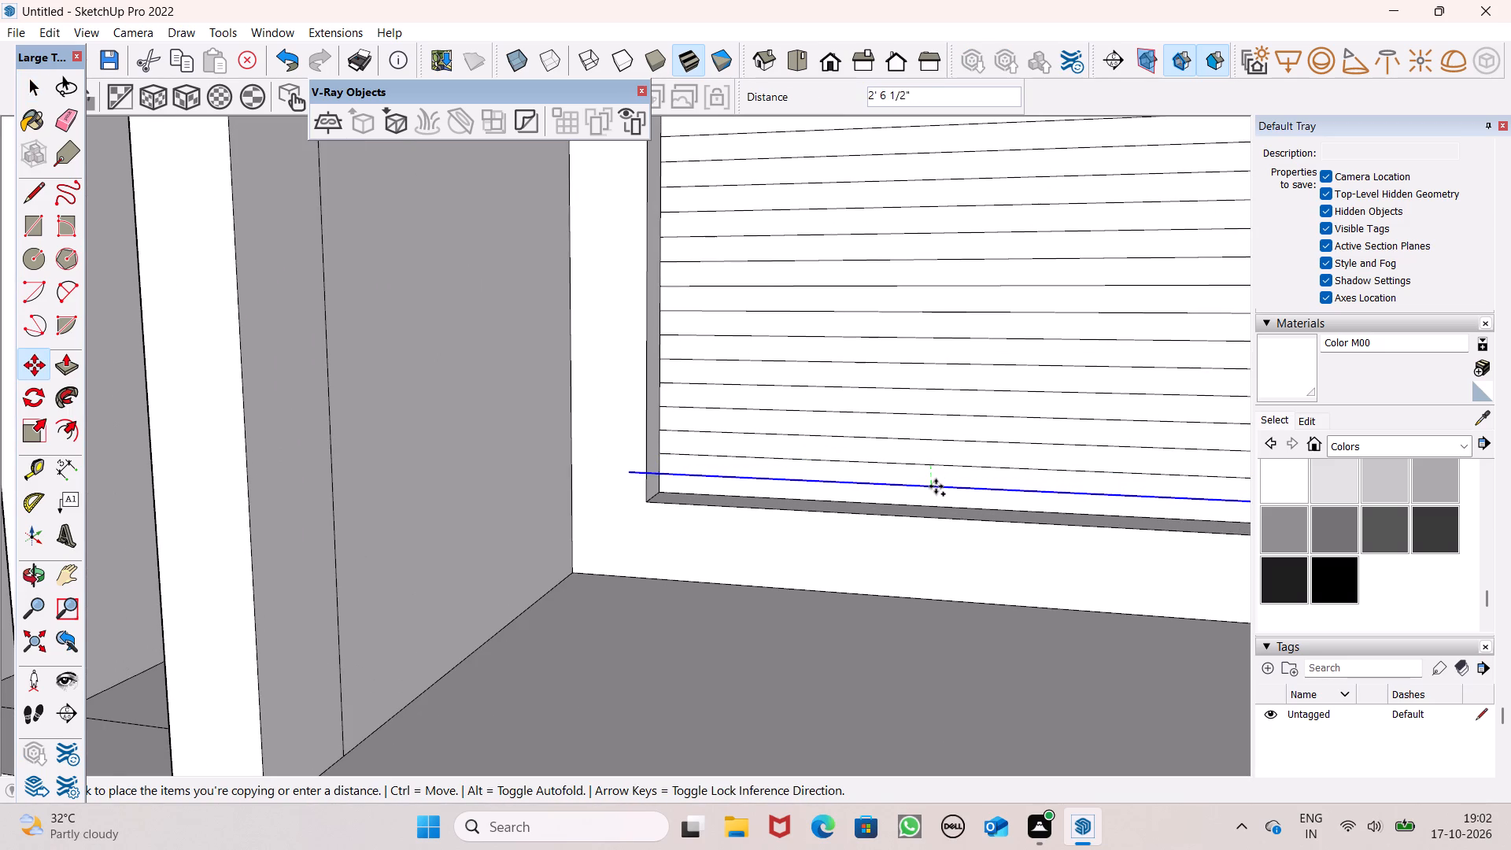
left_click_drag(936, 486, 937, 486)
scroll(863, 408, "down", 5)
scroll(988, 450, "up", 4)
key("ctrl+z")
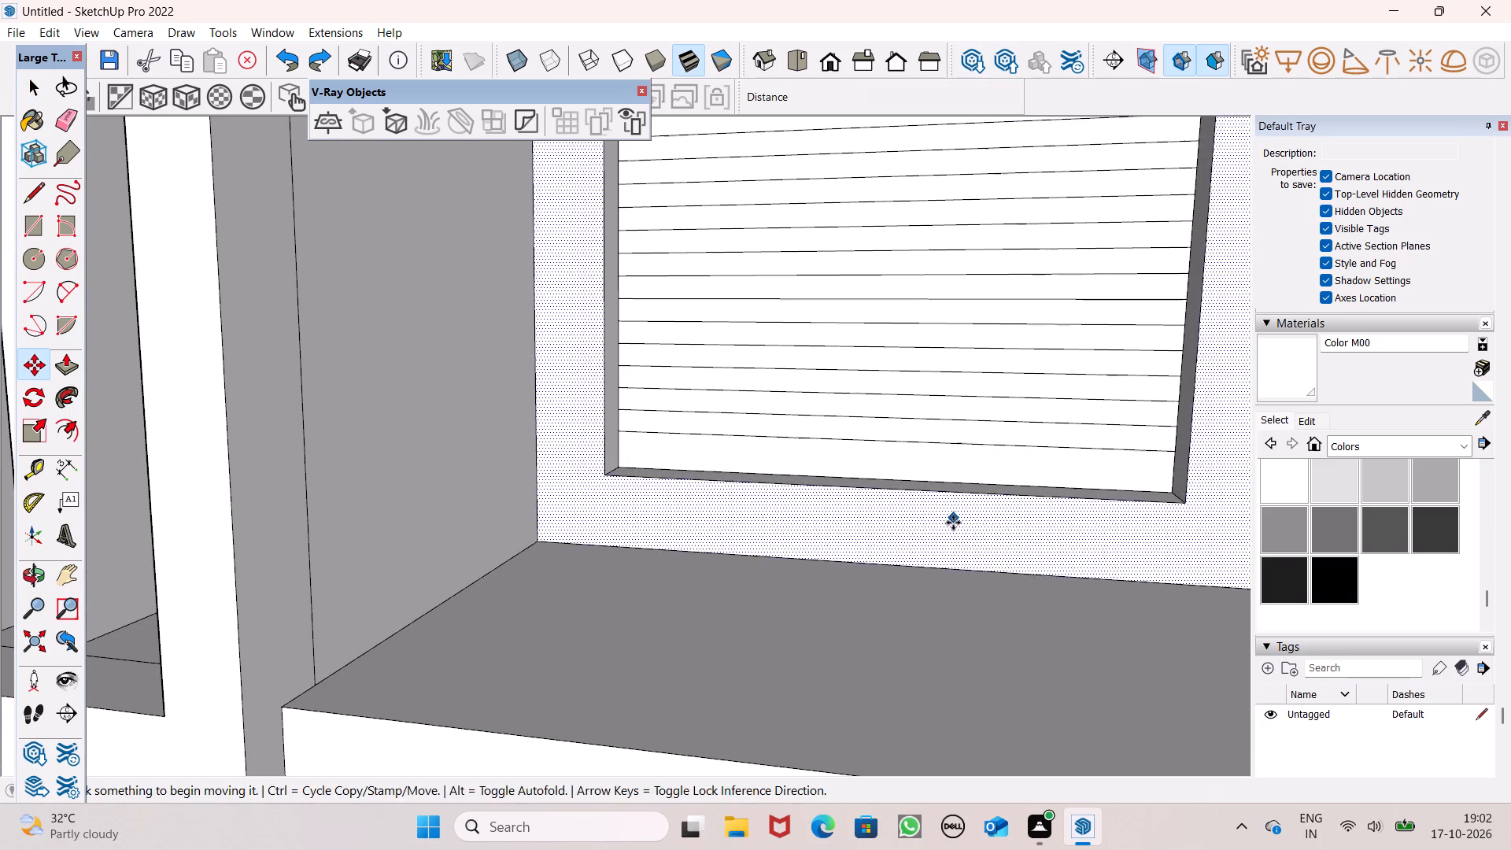
Copy the lowest panel line about 5 1/16" straight down into the remaining strip above the recess's bottom edge.
scroll(953, 523, "up", 1)
middle_click_drag(953, 523, 894, 435)
scroll(777, 427, "up", 4)
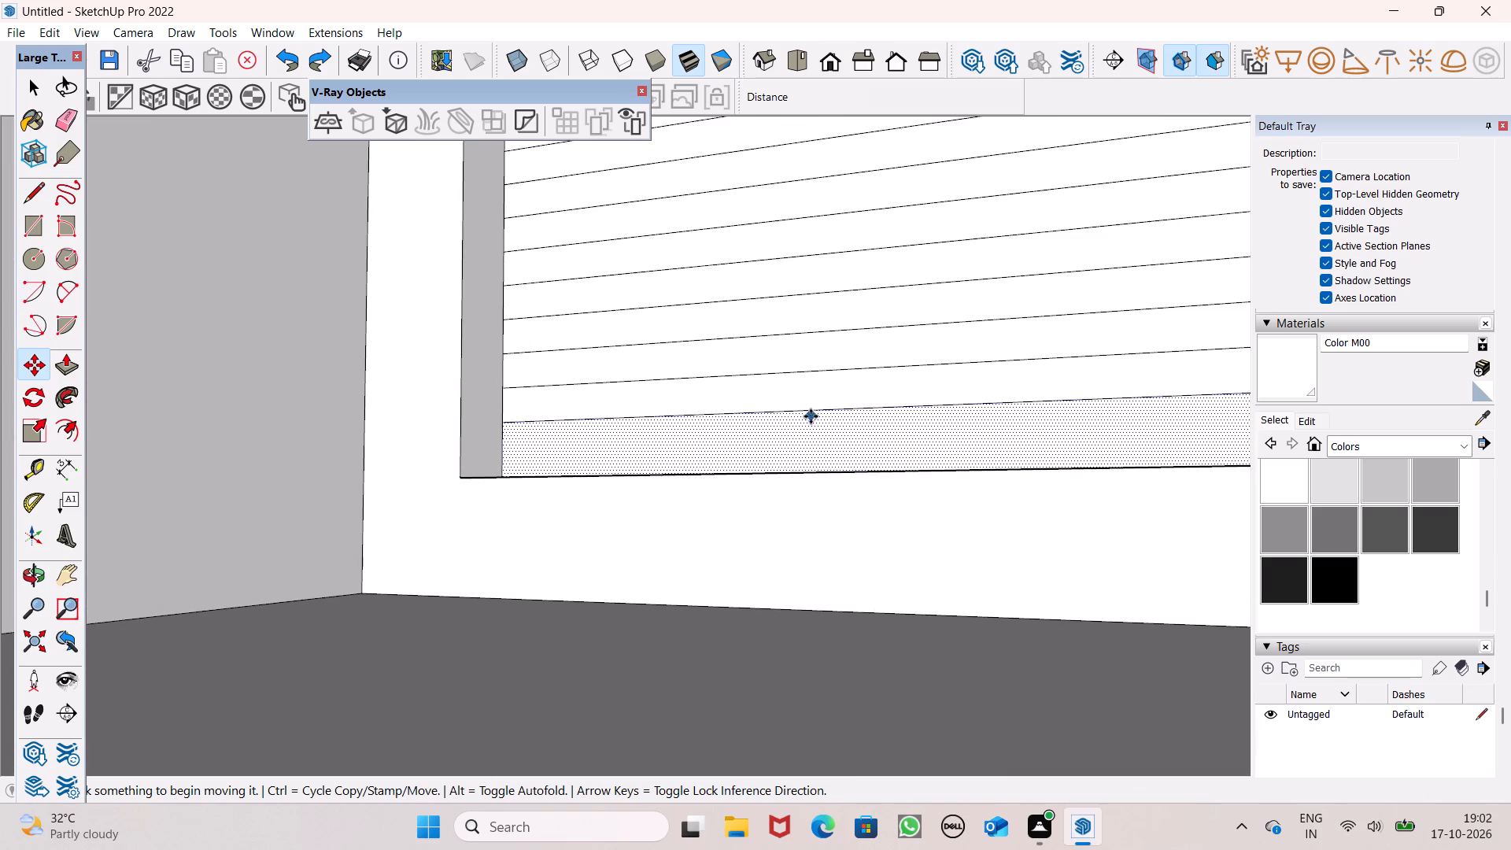
scroll(818, 414, "up", 3)
scroll(844, 399, "down", 4)
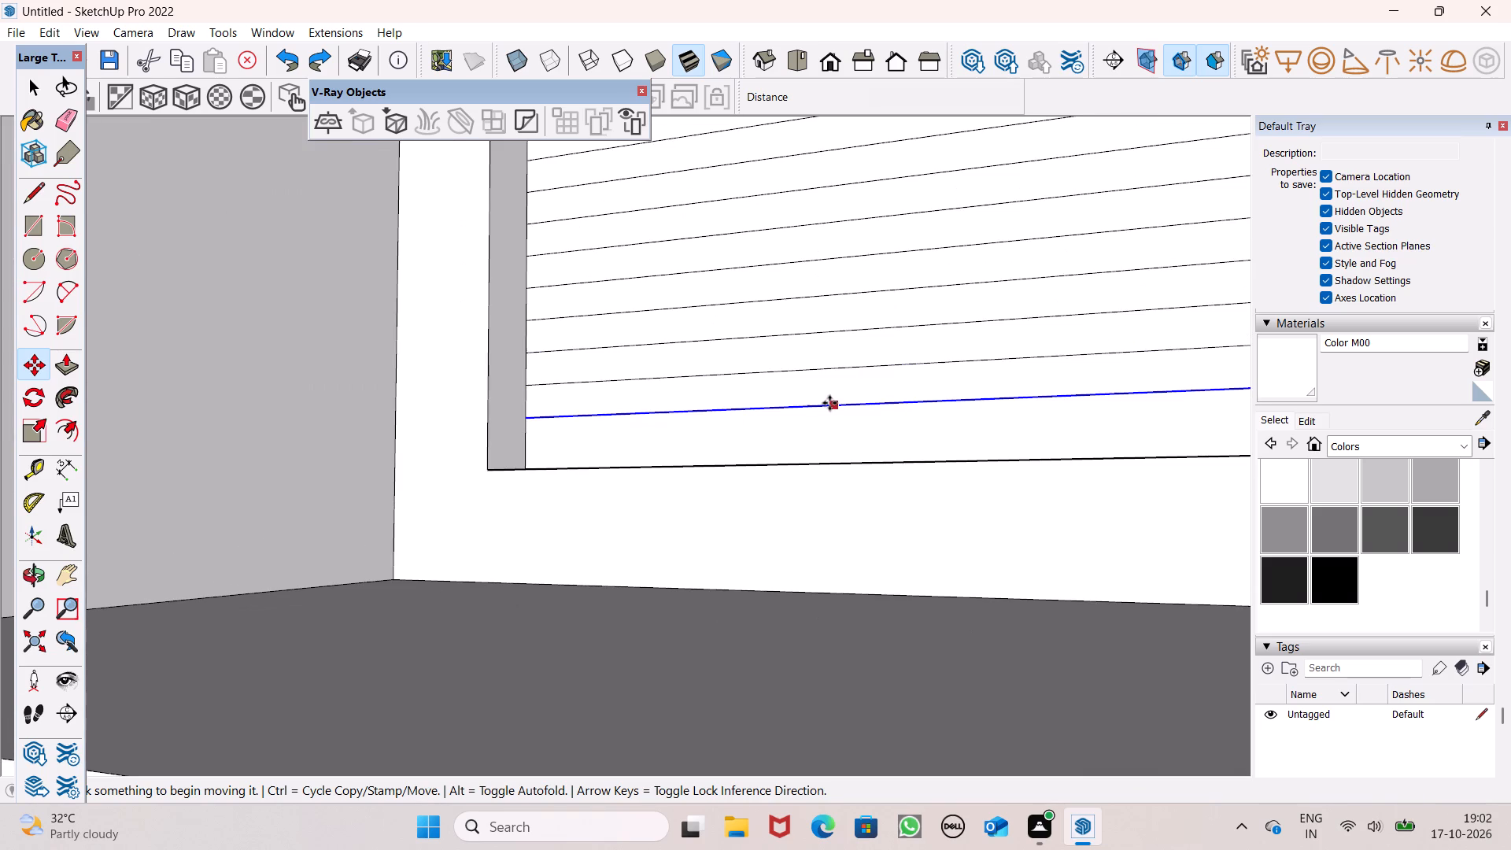
left_click_drag(829, 405, 837, 430)
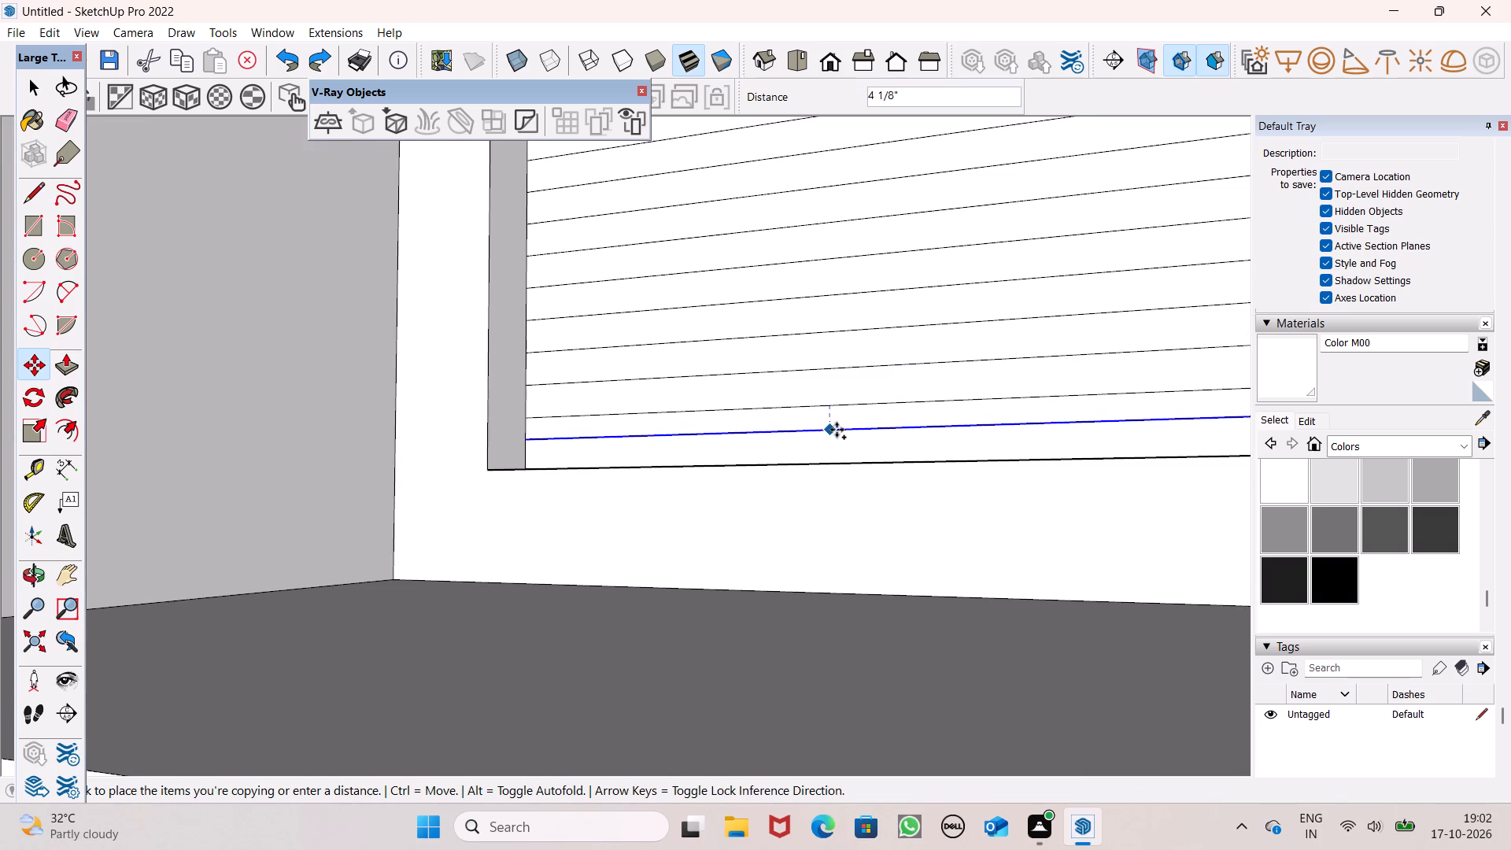
left_click_drag(837, 430, 838, 435)
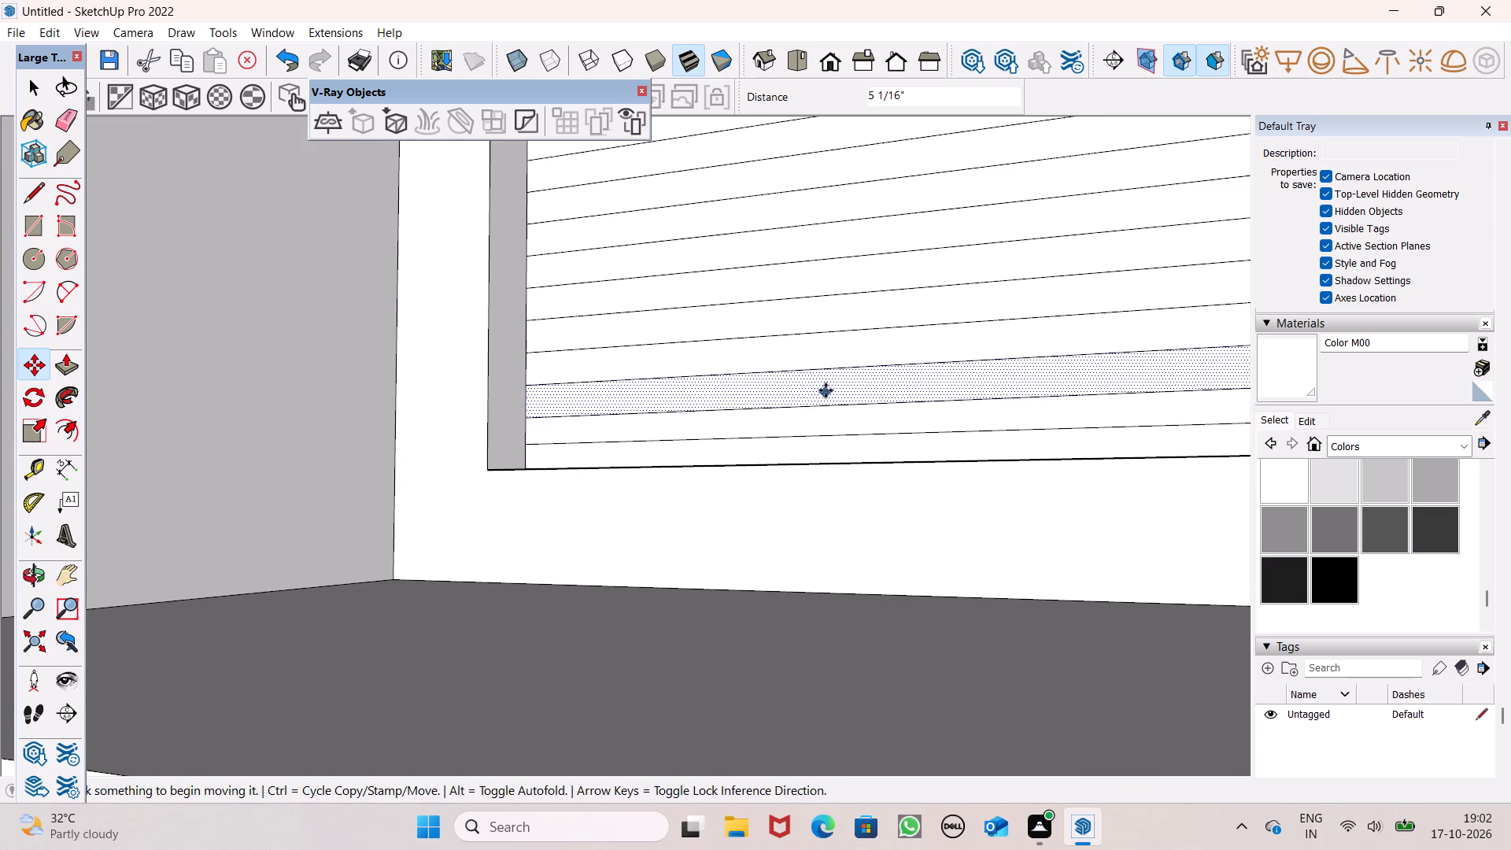
key("space")
Examine the line pattern on the recessed front panel together with the balcony and the adjoining side wall.
scroll(825, 382, "down", 14)
middle_click_drag(811, 422, 893, 538)
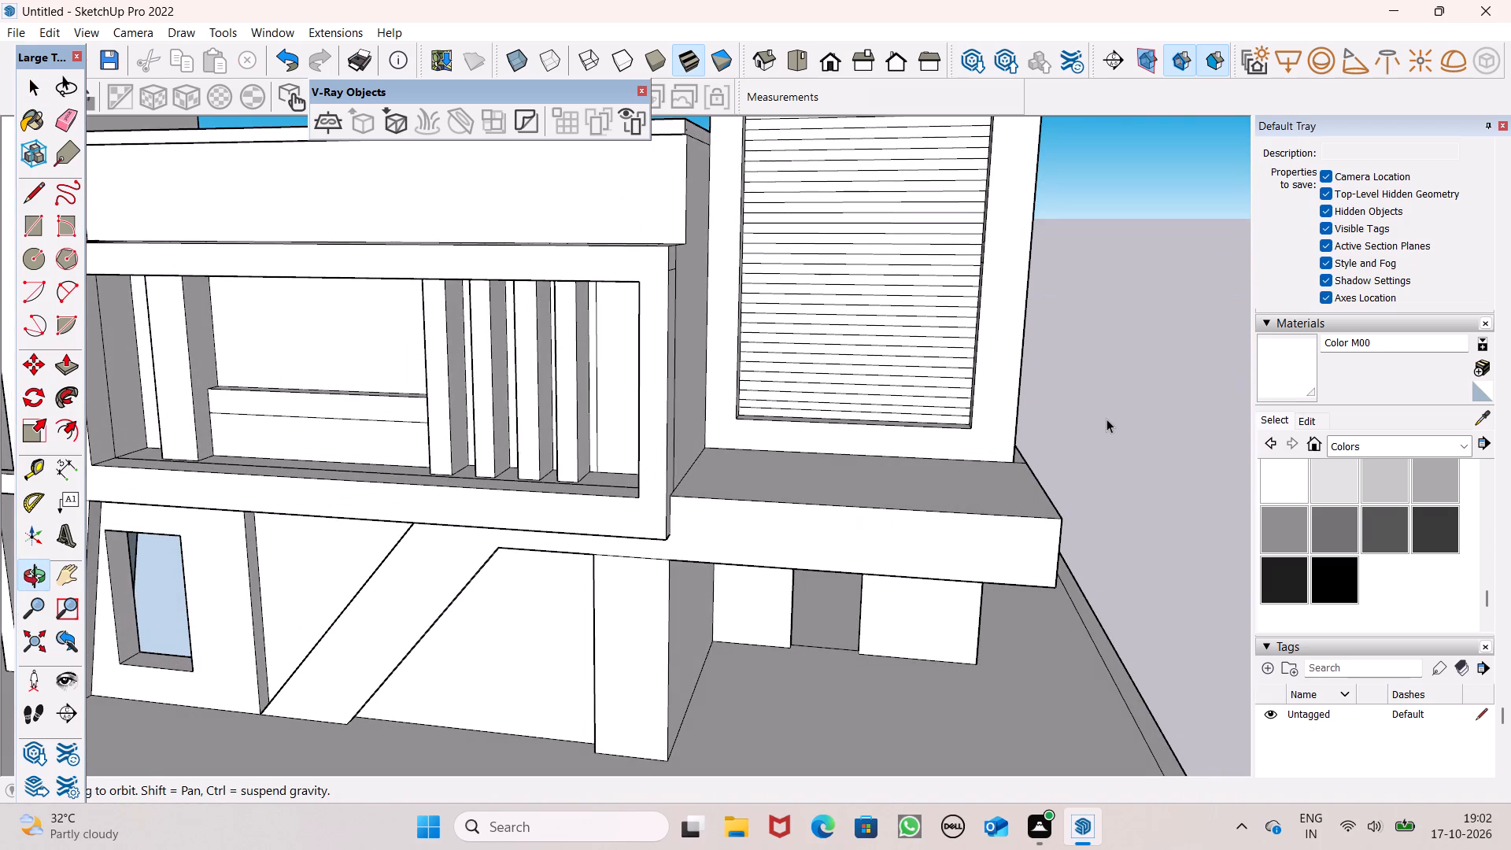
left_click(1106, 419)
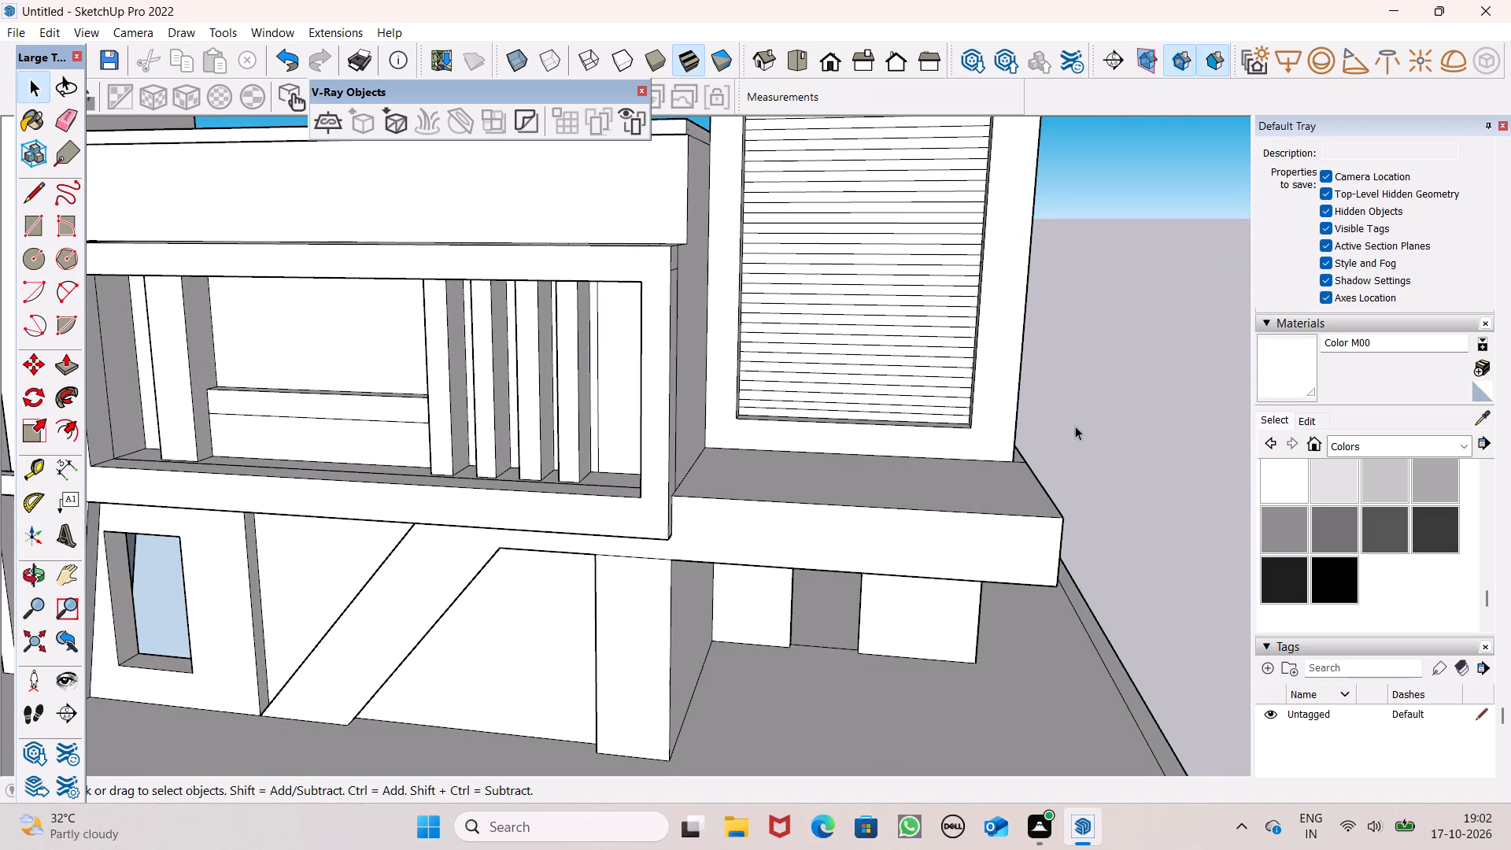
scroll(1106, 426, "down", 1)
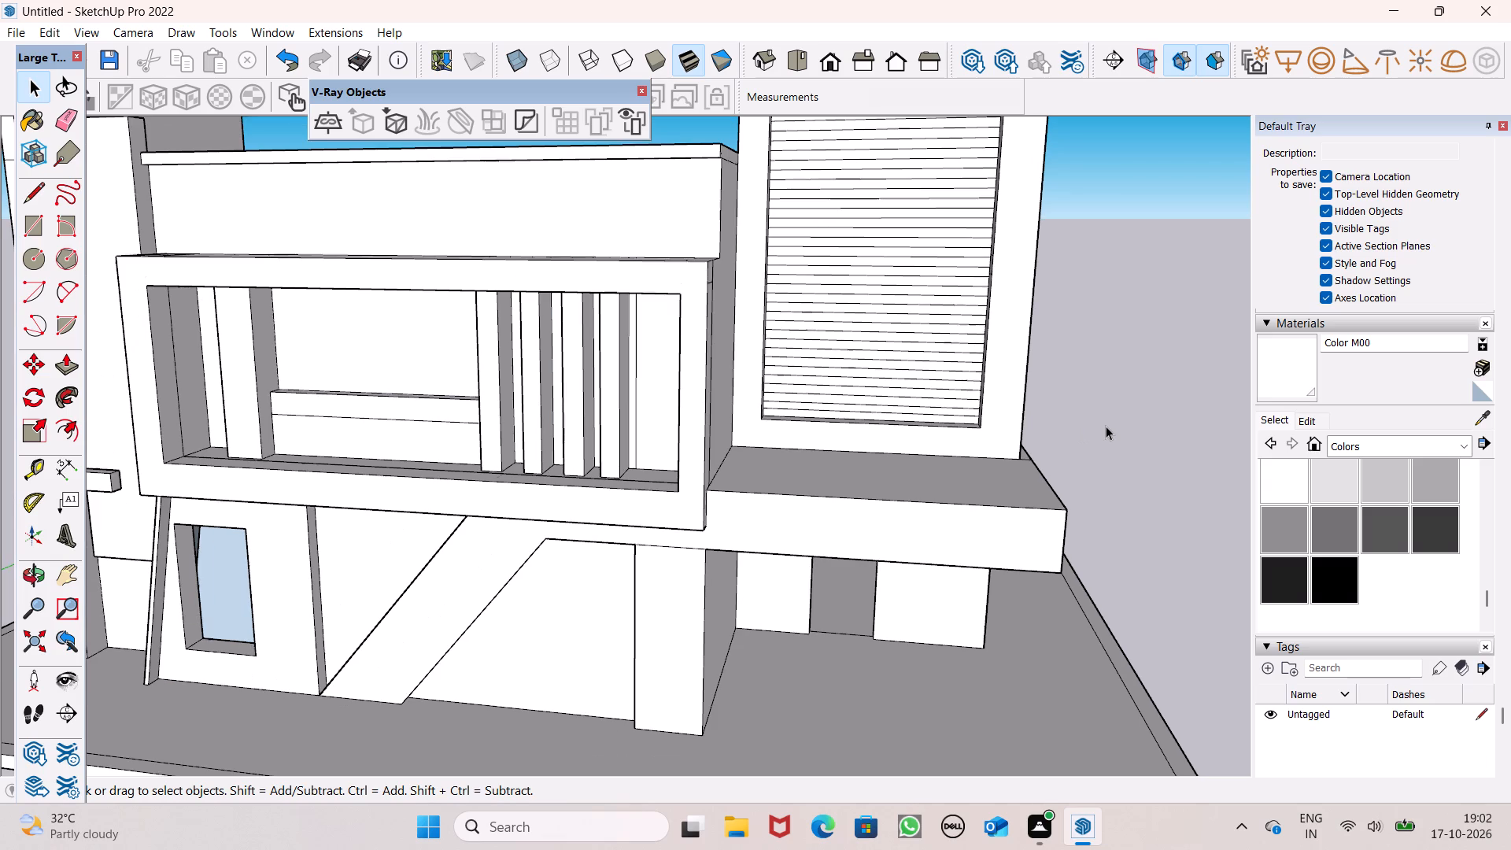
scroll(1109, 426, "down", 3)
middle_click_drag(1114, 499, 938, 475)
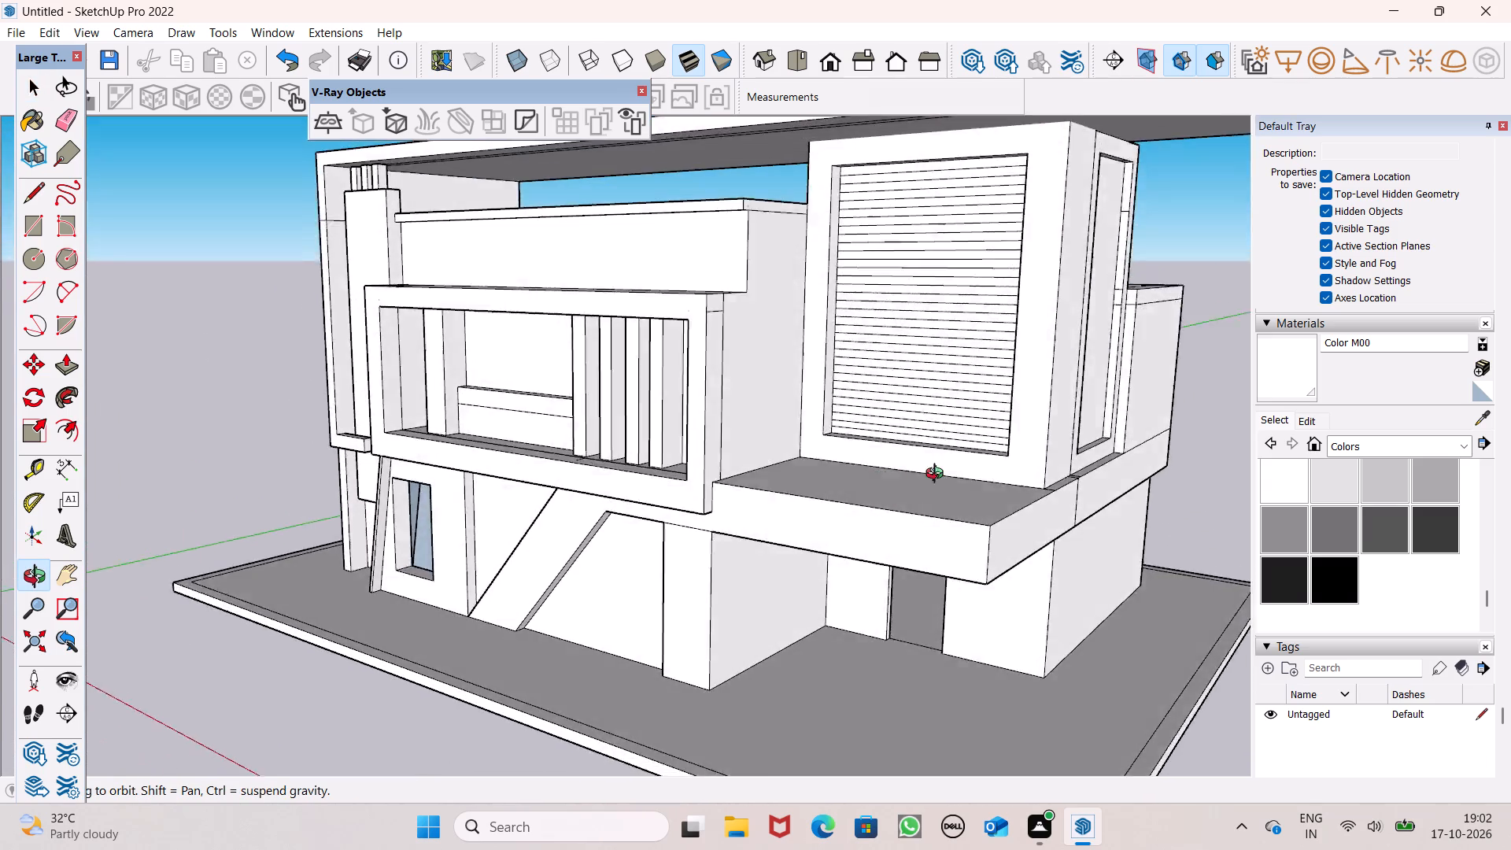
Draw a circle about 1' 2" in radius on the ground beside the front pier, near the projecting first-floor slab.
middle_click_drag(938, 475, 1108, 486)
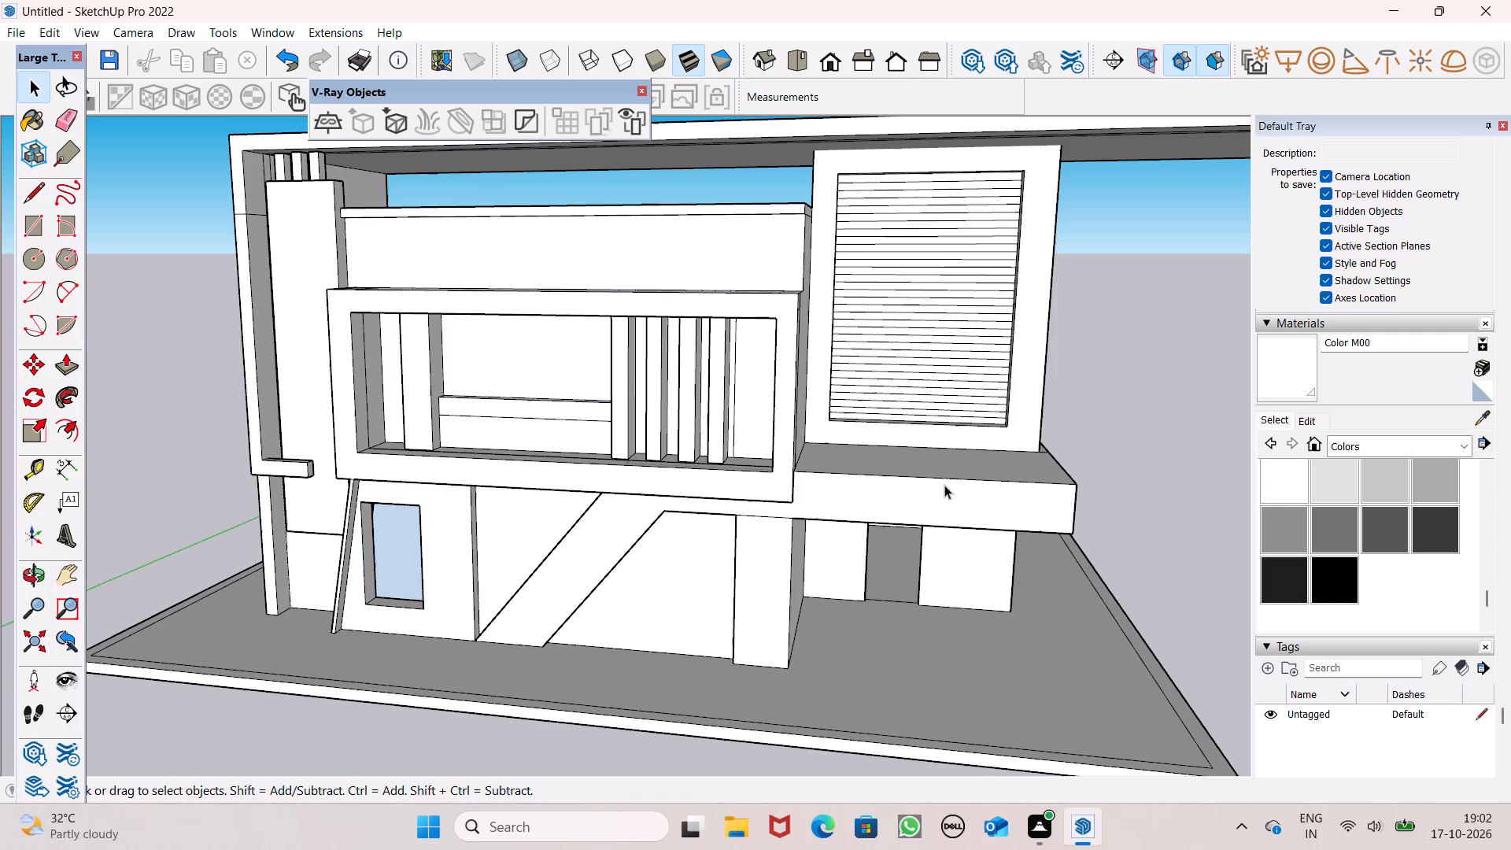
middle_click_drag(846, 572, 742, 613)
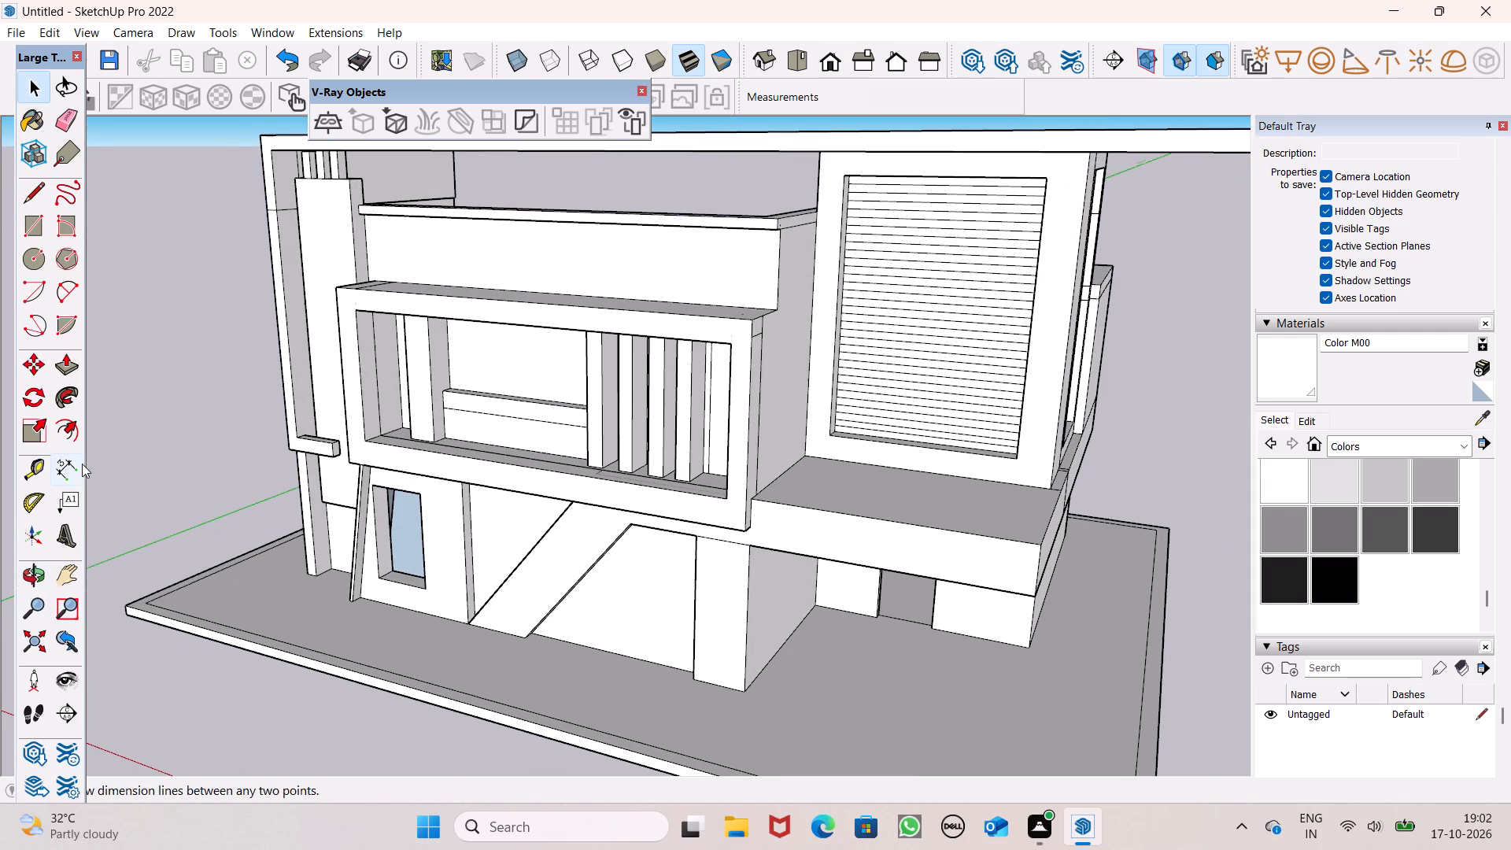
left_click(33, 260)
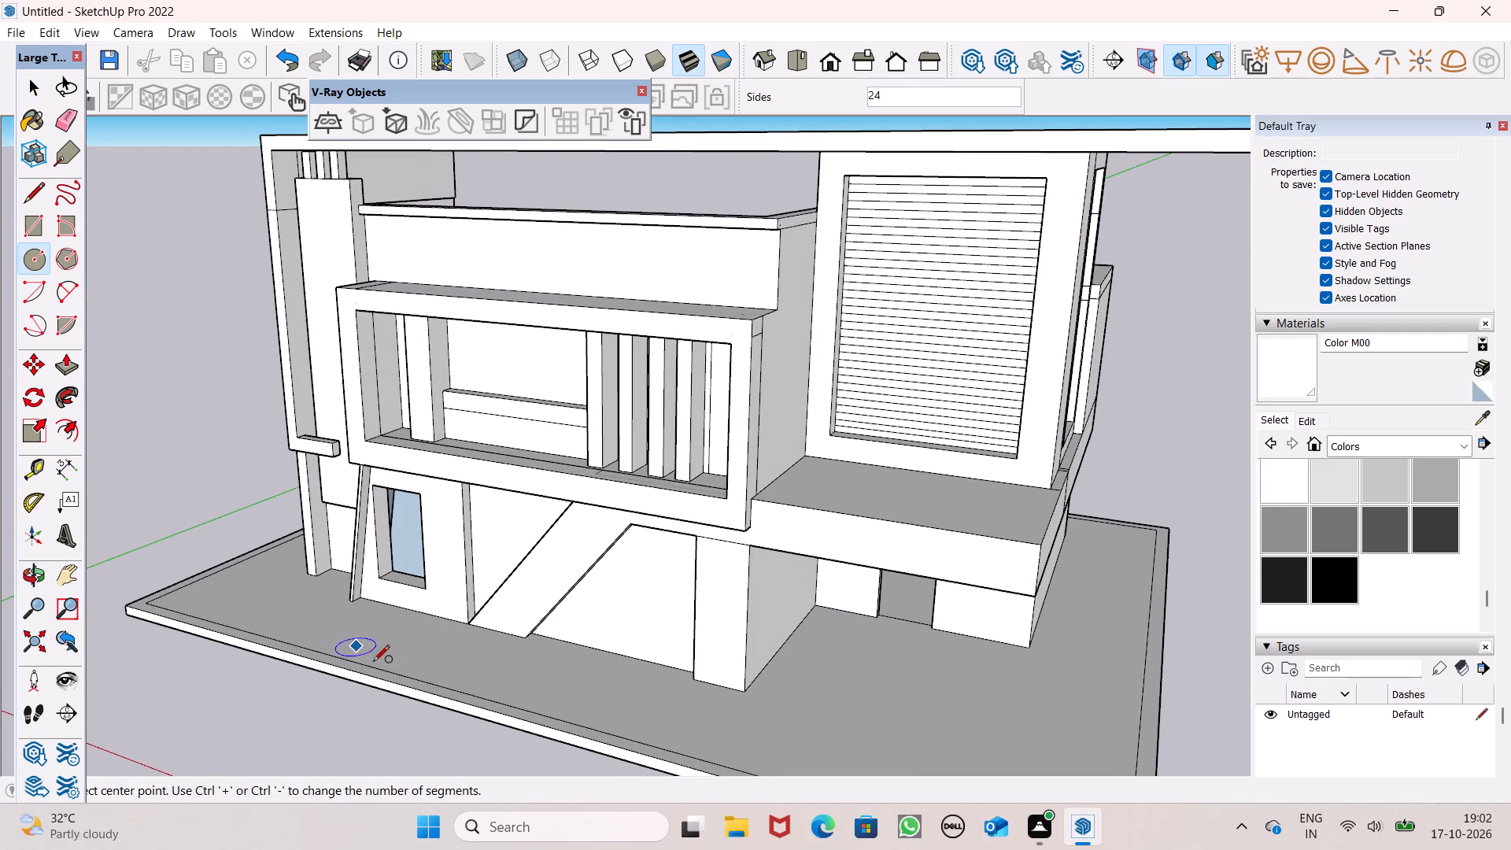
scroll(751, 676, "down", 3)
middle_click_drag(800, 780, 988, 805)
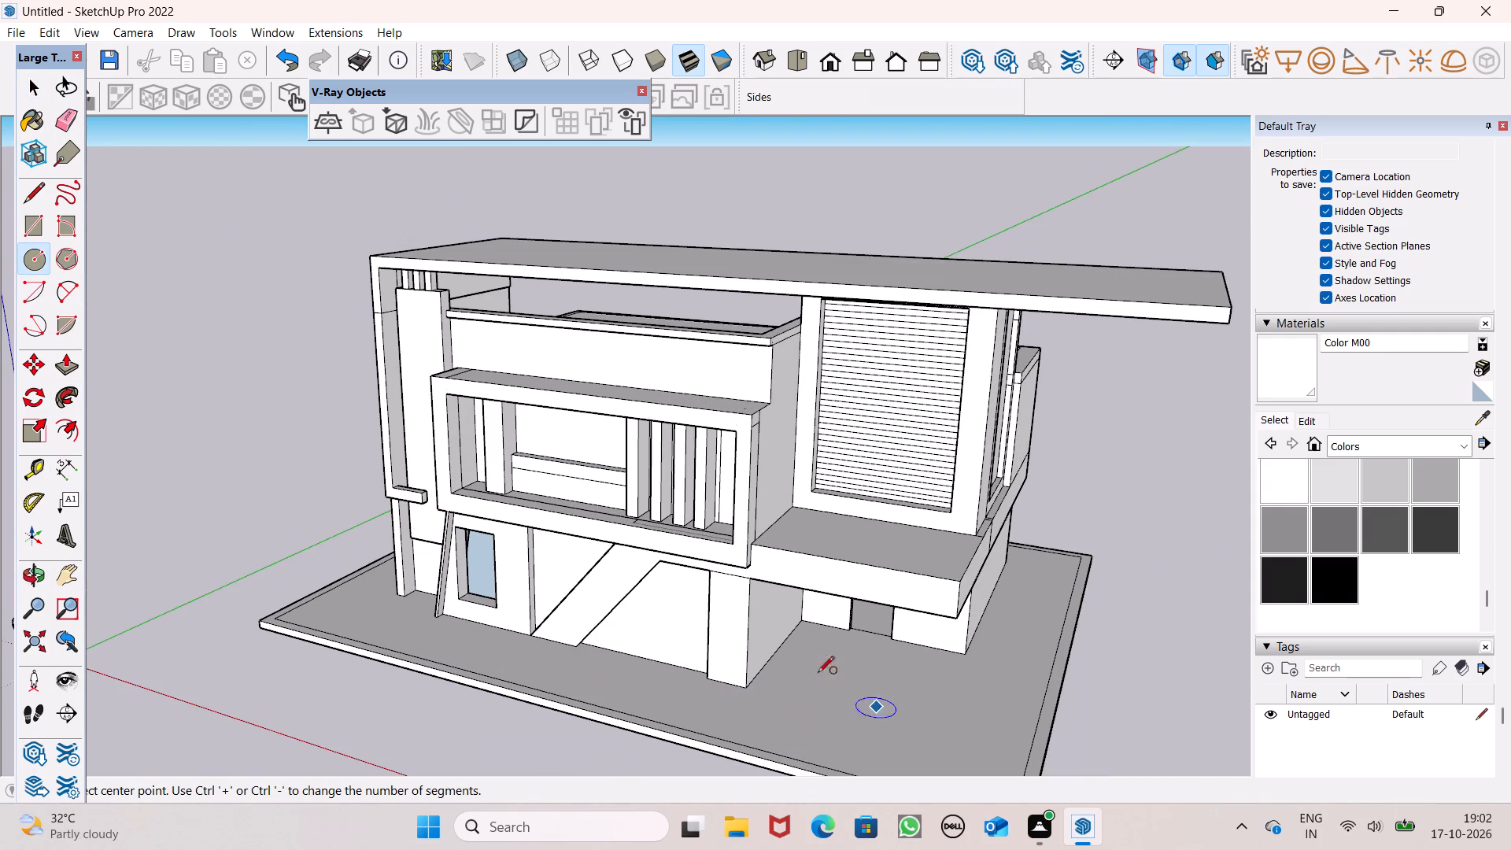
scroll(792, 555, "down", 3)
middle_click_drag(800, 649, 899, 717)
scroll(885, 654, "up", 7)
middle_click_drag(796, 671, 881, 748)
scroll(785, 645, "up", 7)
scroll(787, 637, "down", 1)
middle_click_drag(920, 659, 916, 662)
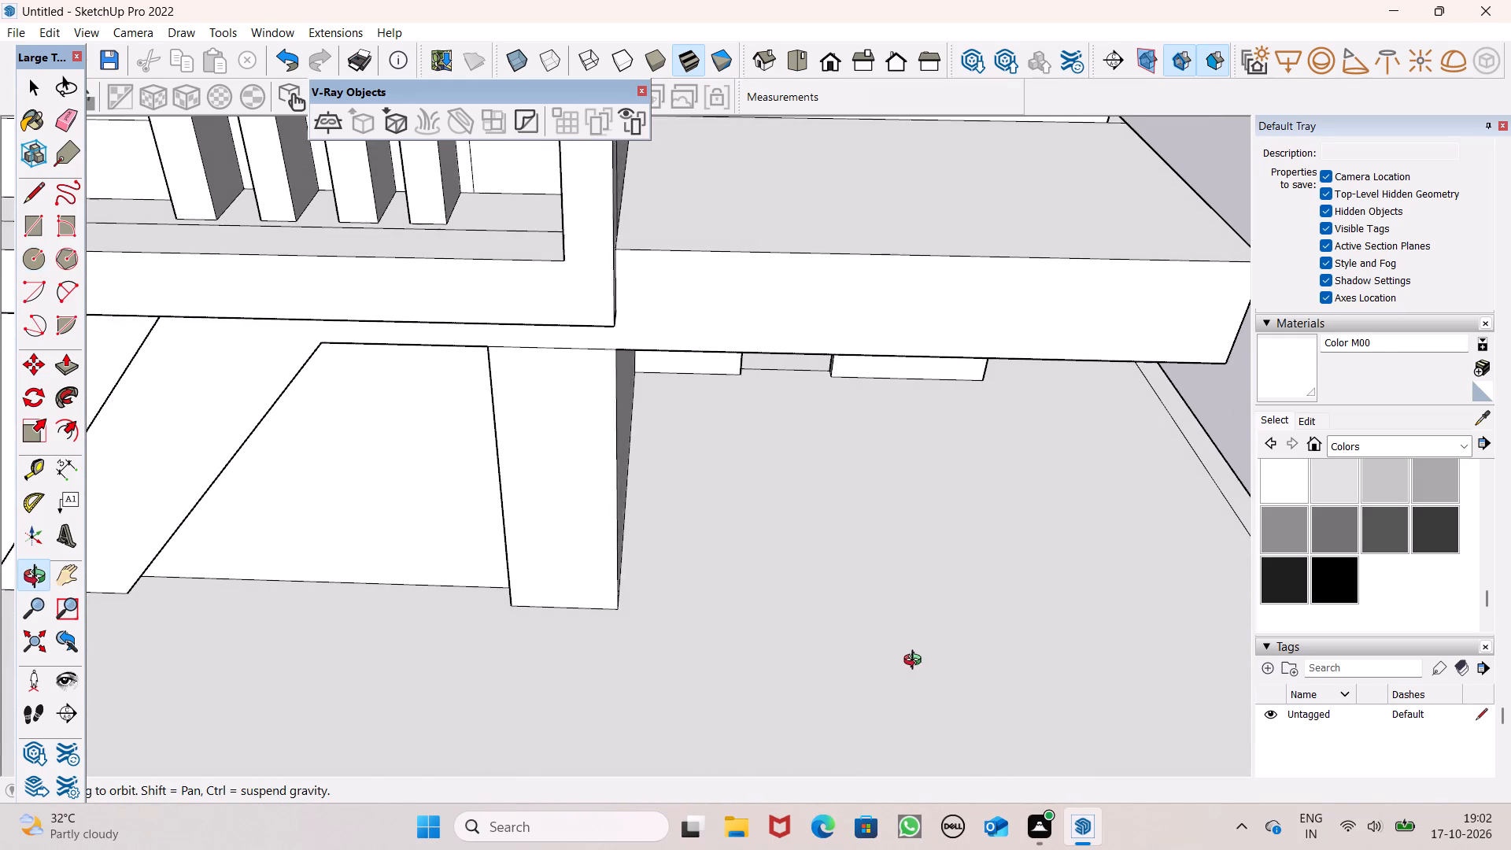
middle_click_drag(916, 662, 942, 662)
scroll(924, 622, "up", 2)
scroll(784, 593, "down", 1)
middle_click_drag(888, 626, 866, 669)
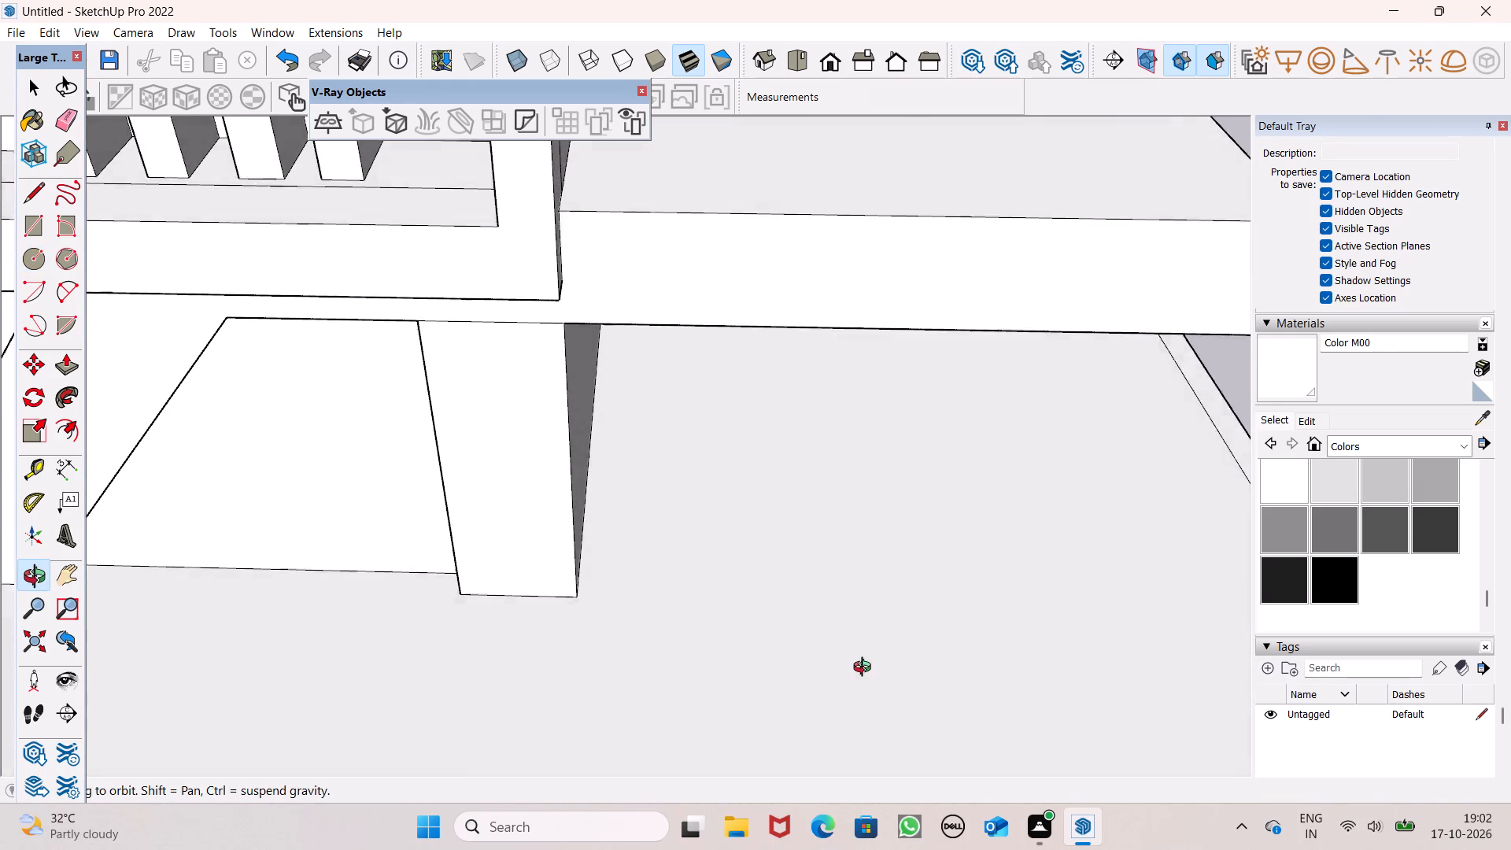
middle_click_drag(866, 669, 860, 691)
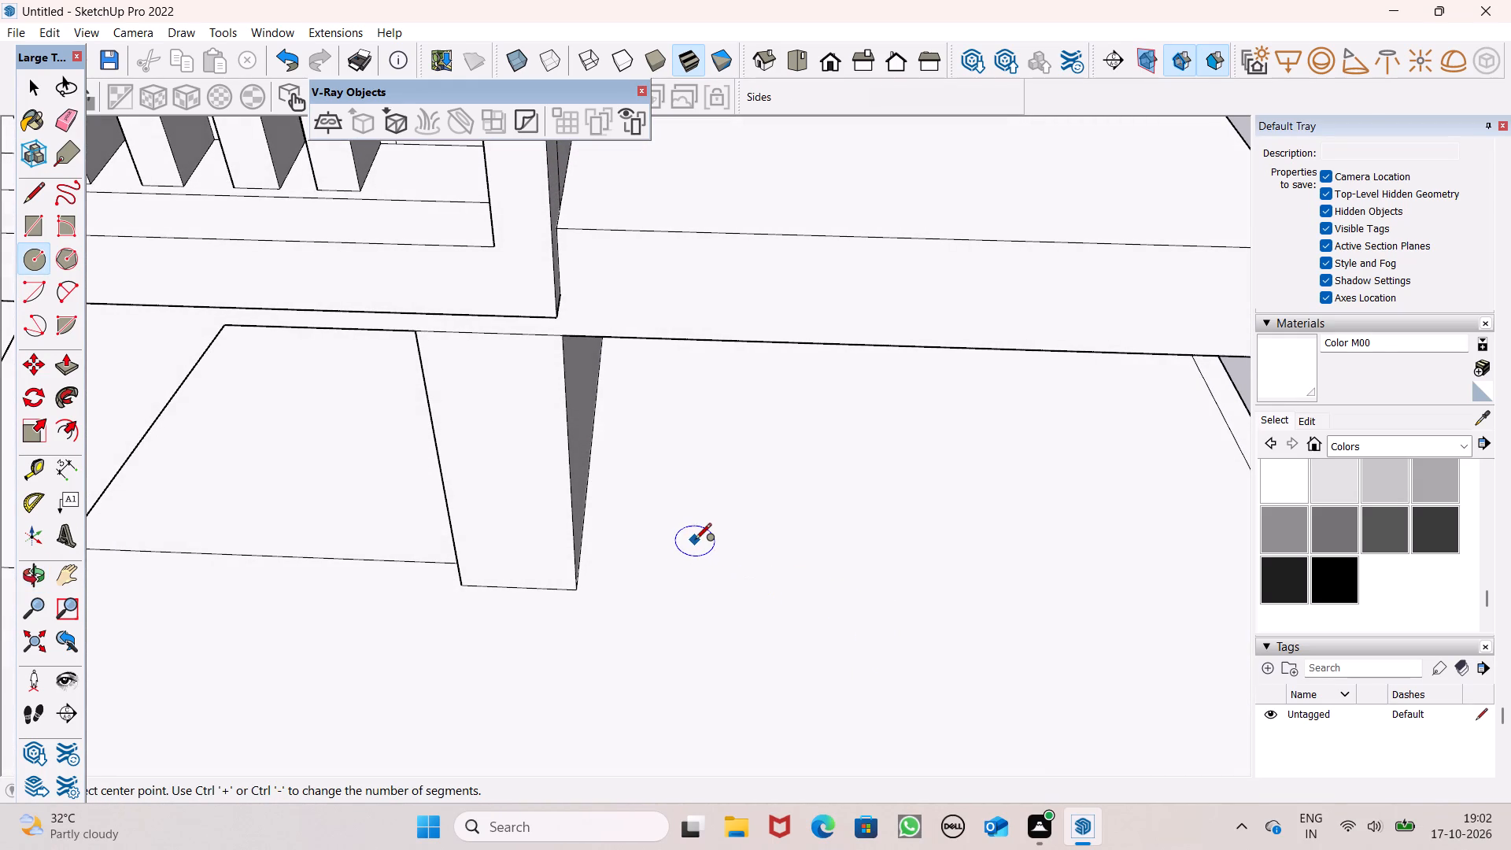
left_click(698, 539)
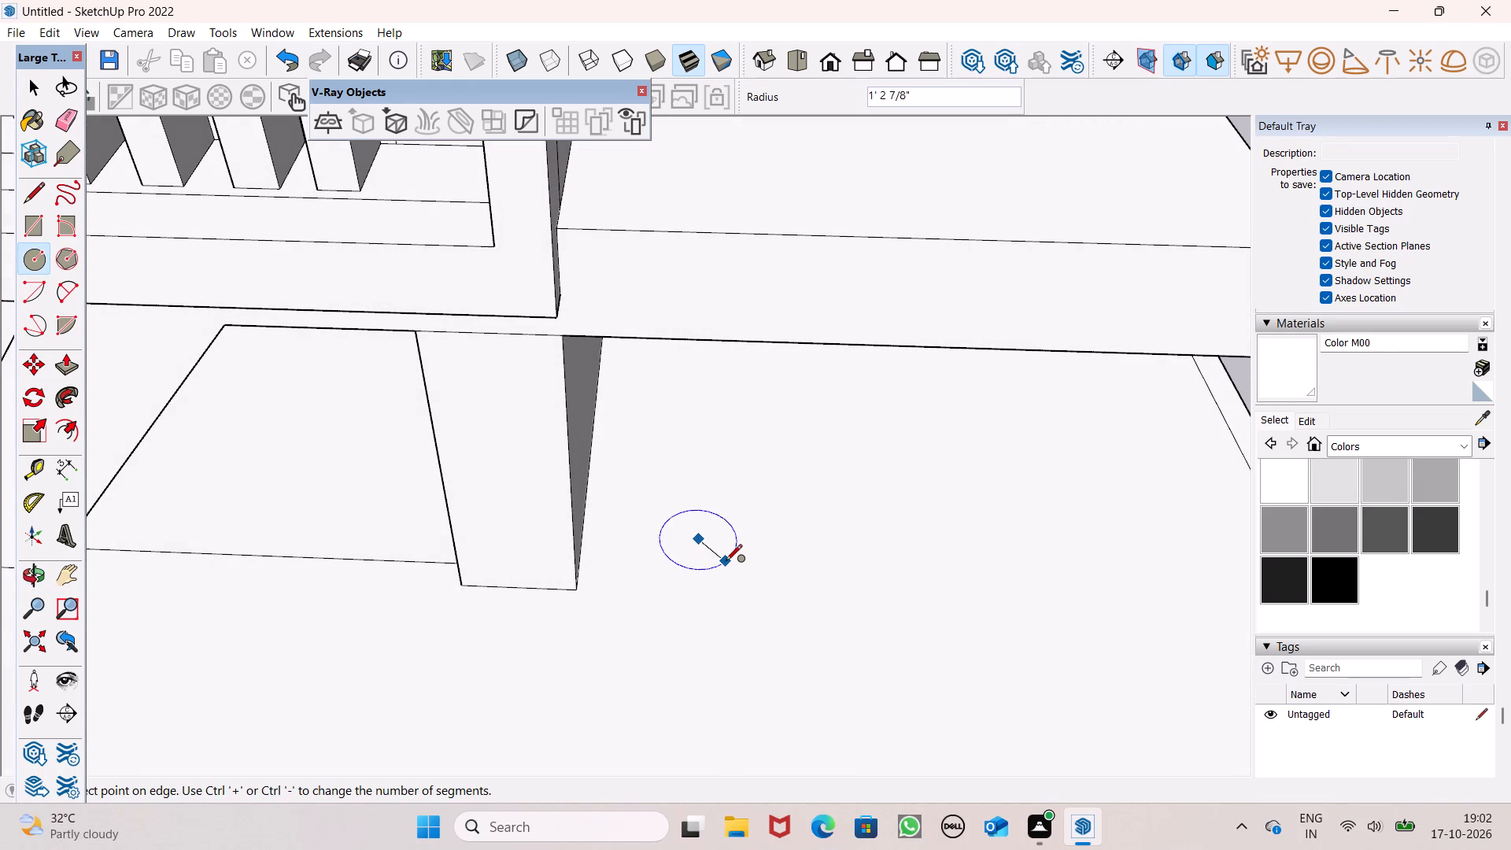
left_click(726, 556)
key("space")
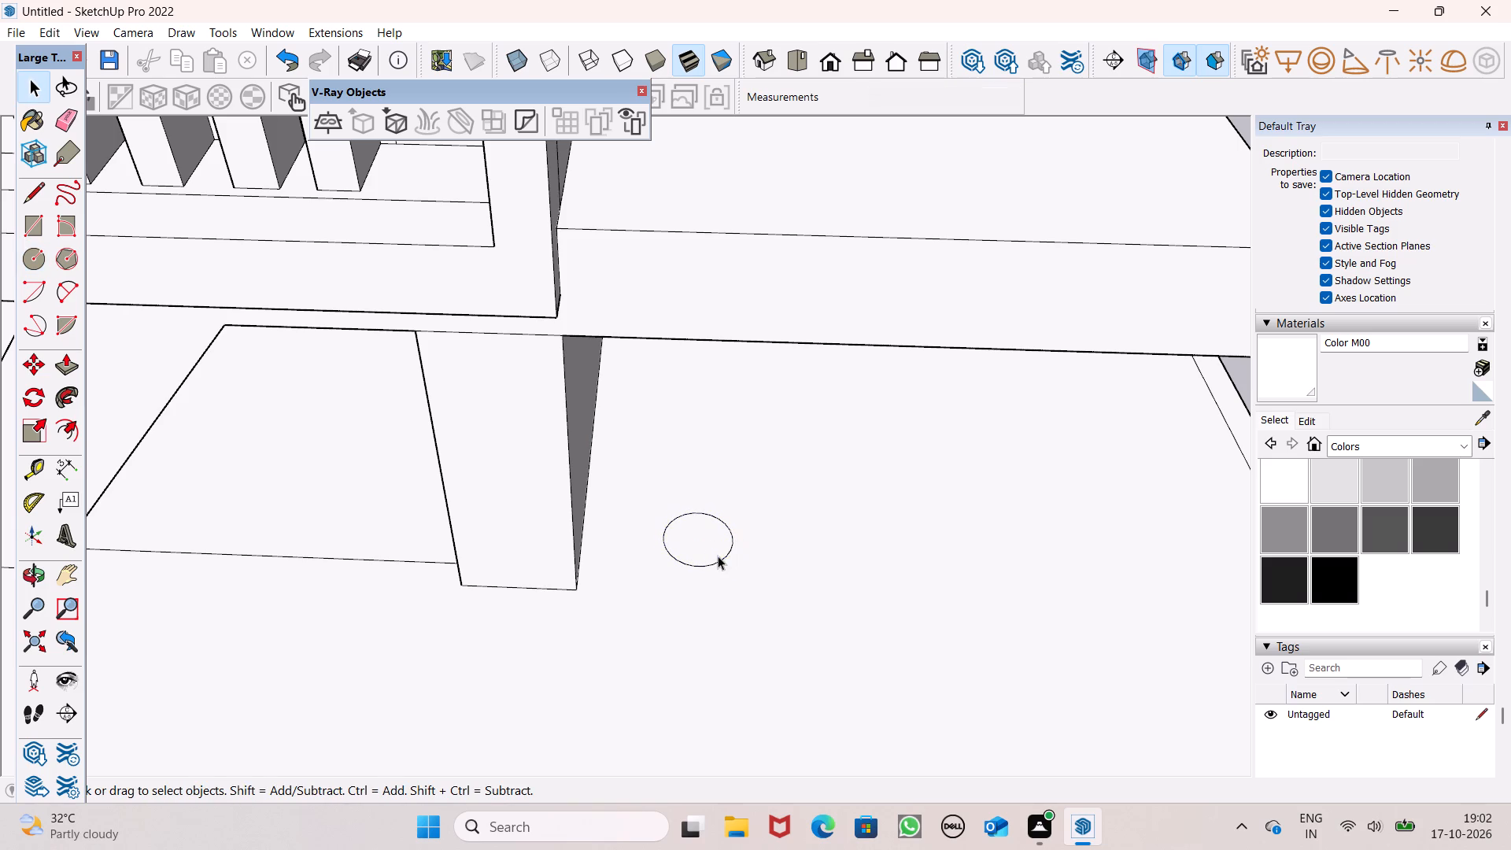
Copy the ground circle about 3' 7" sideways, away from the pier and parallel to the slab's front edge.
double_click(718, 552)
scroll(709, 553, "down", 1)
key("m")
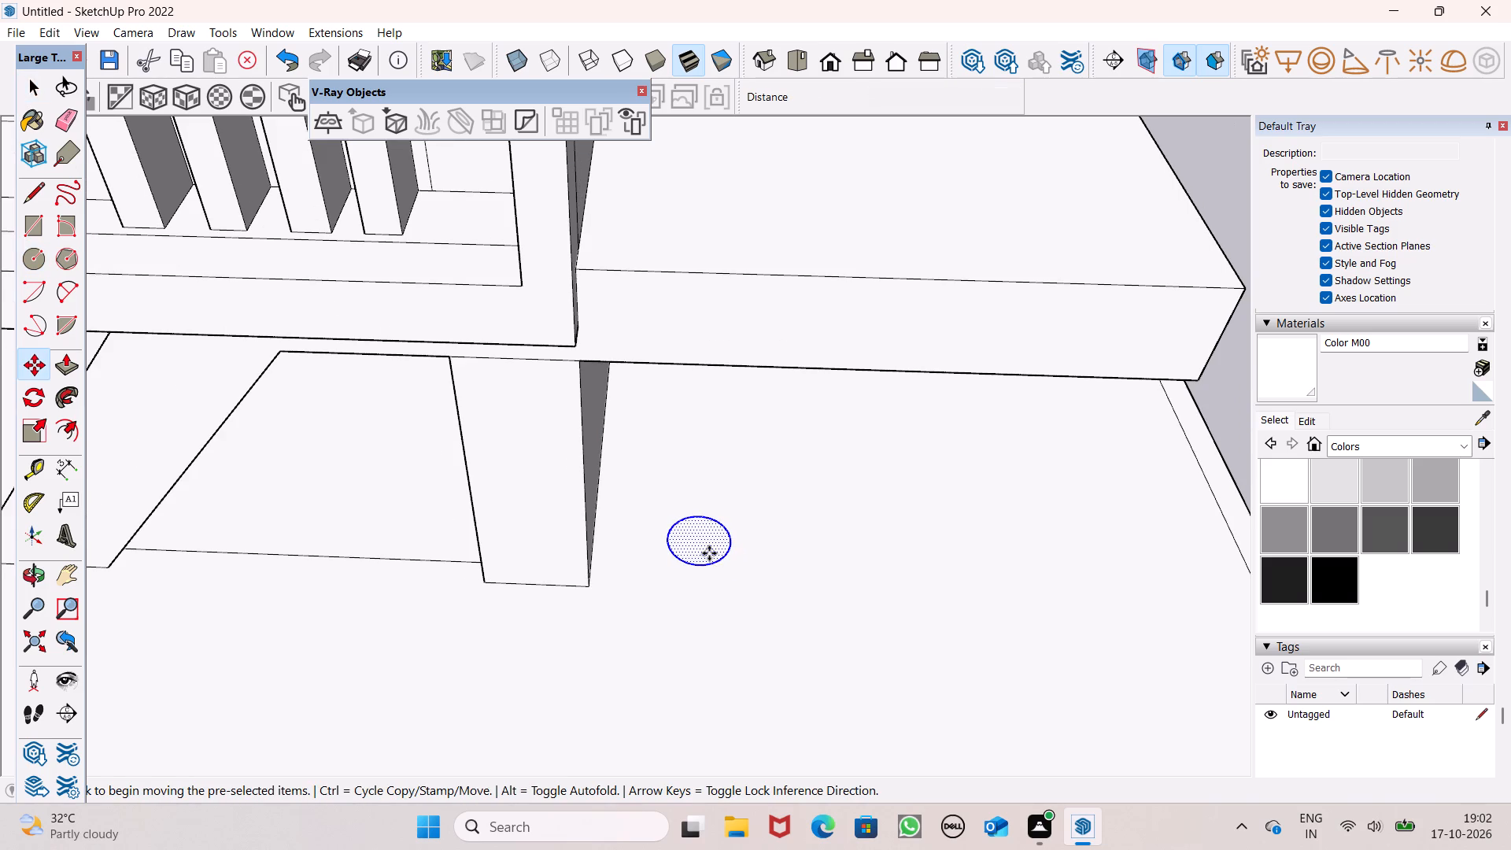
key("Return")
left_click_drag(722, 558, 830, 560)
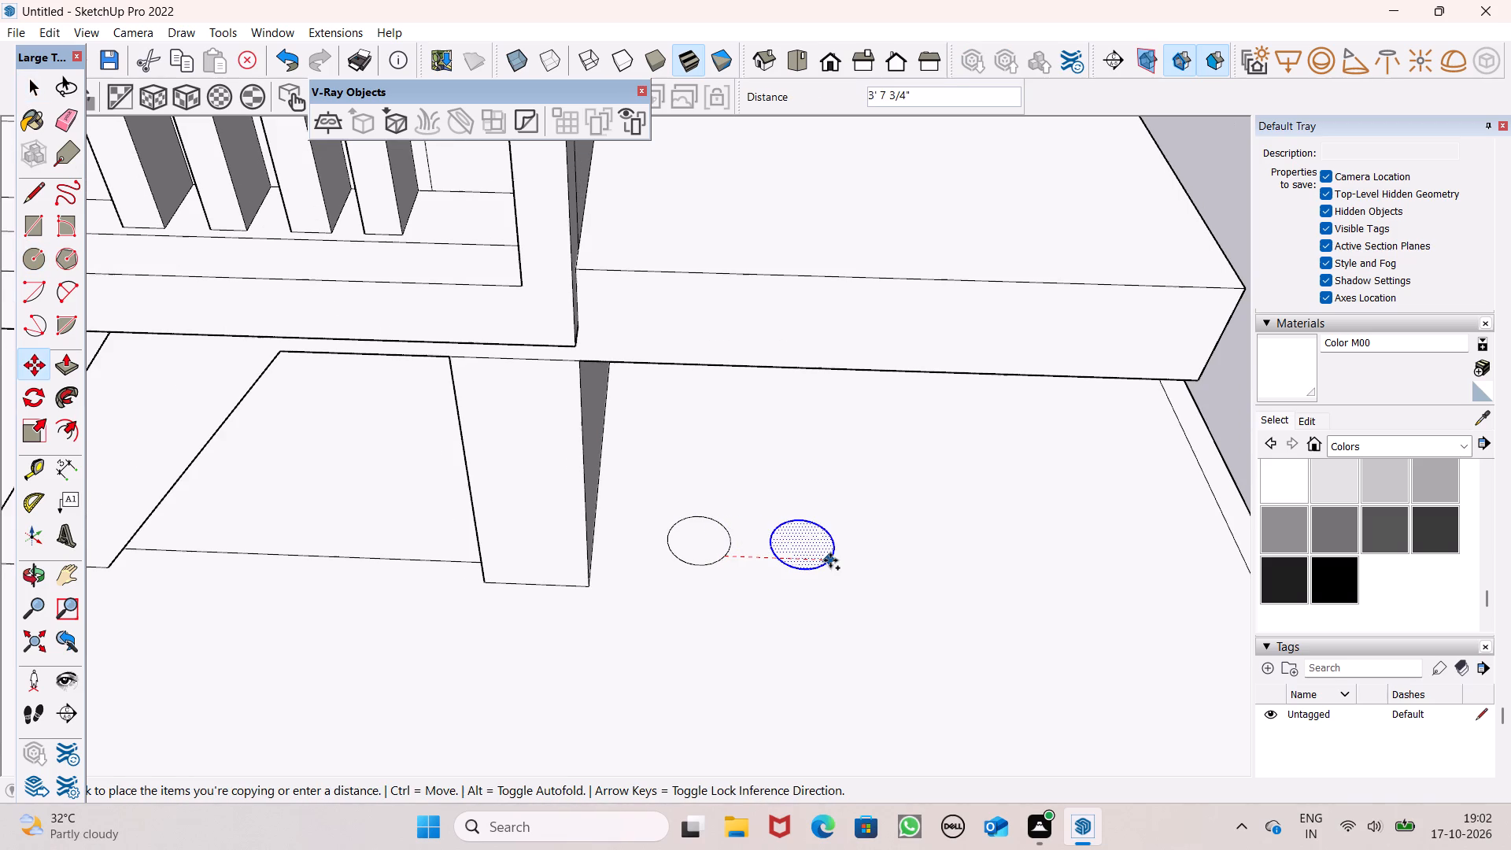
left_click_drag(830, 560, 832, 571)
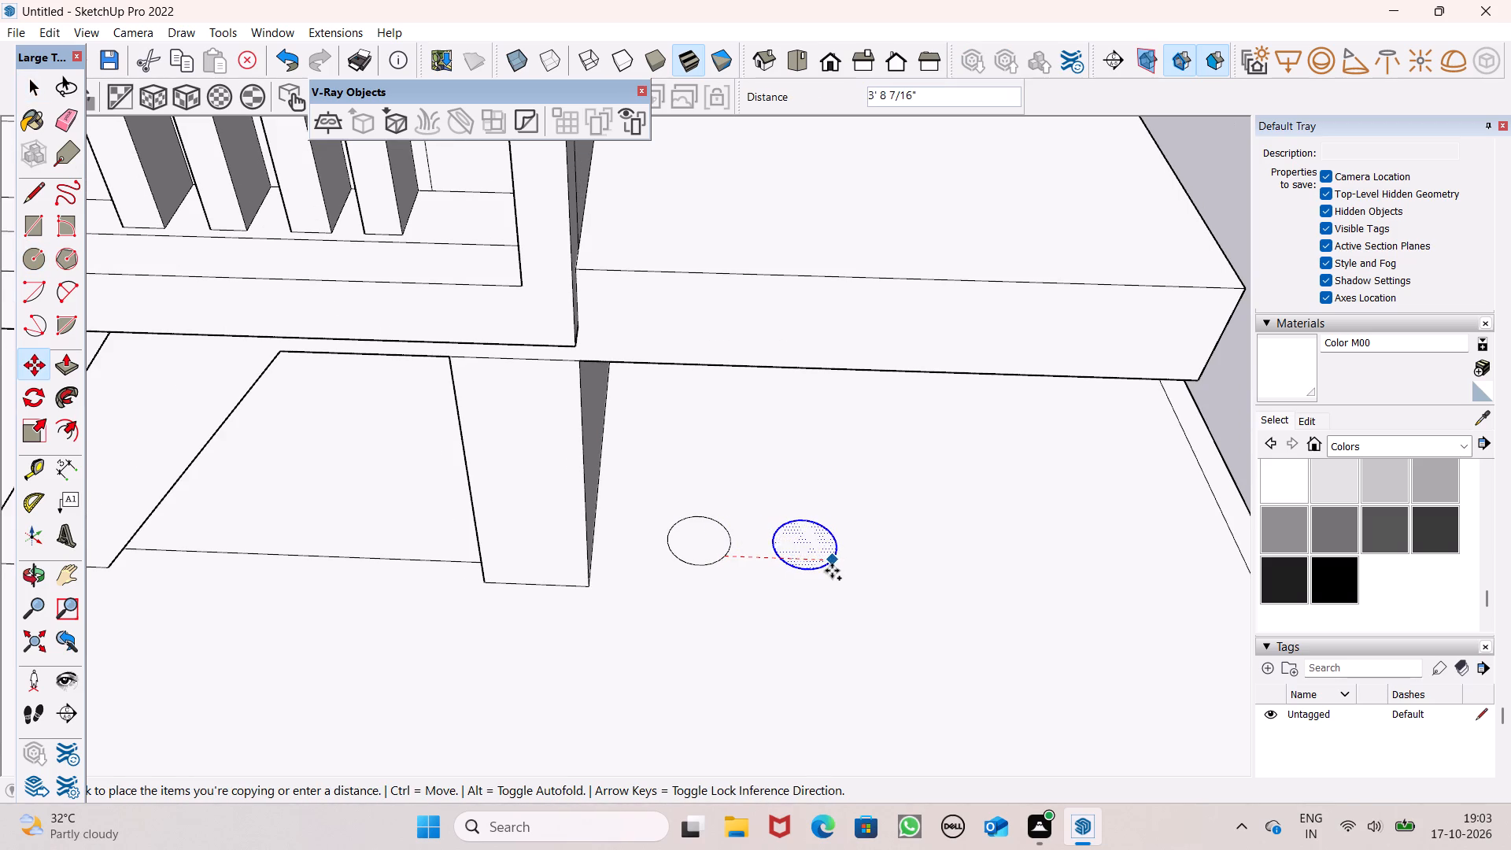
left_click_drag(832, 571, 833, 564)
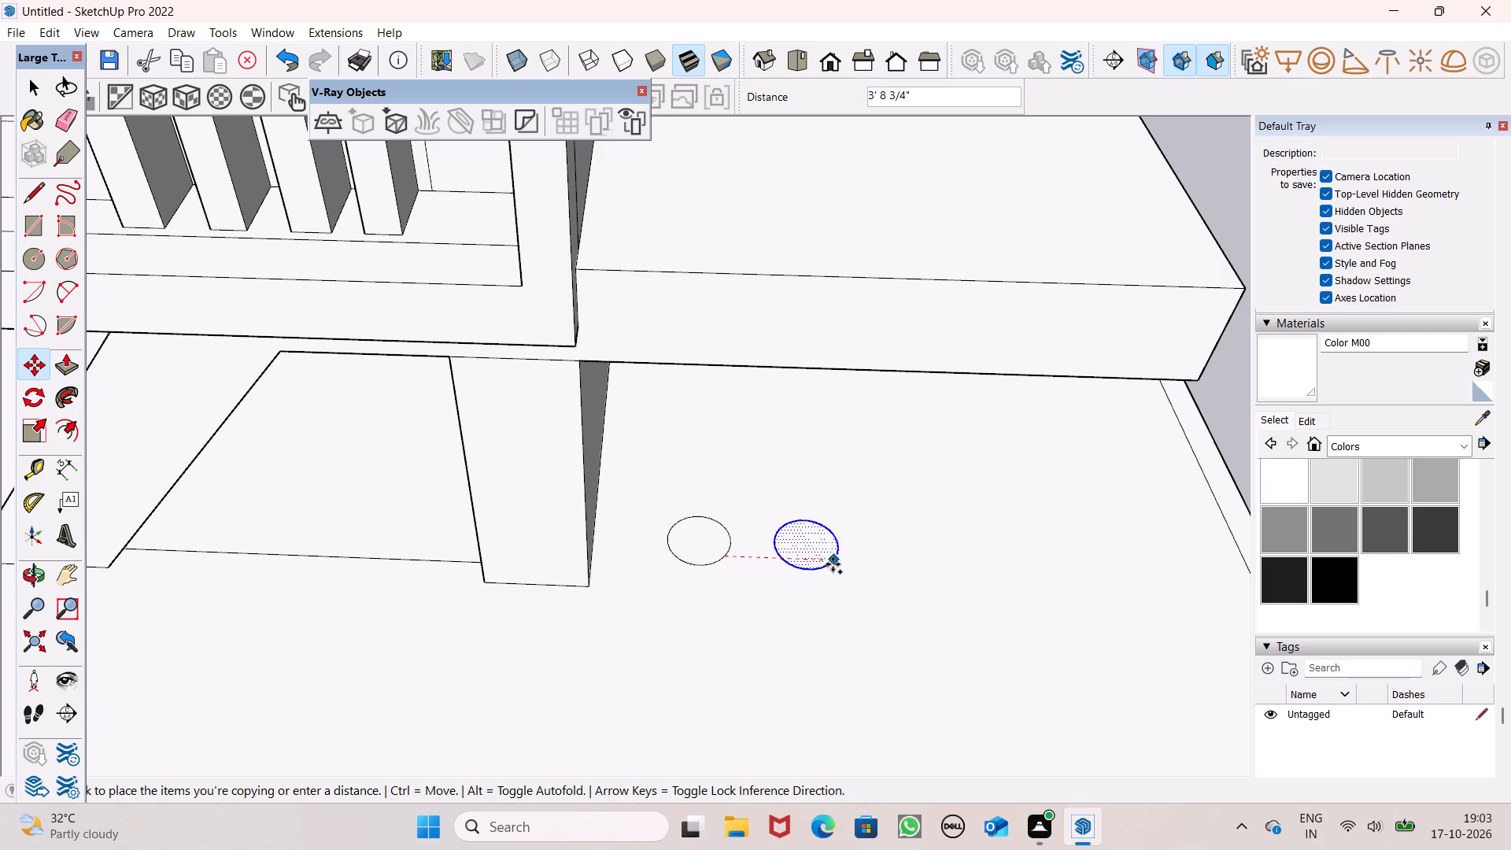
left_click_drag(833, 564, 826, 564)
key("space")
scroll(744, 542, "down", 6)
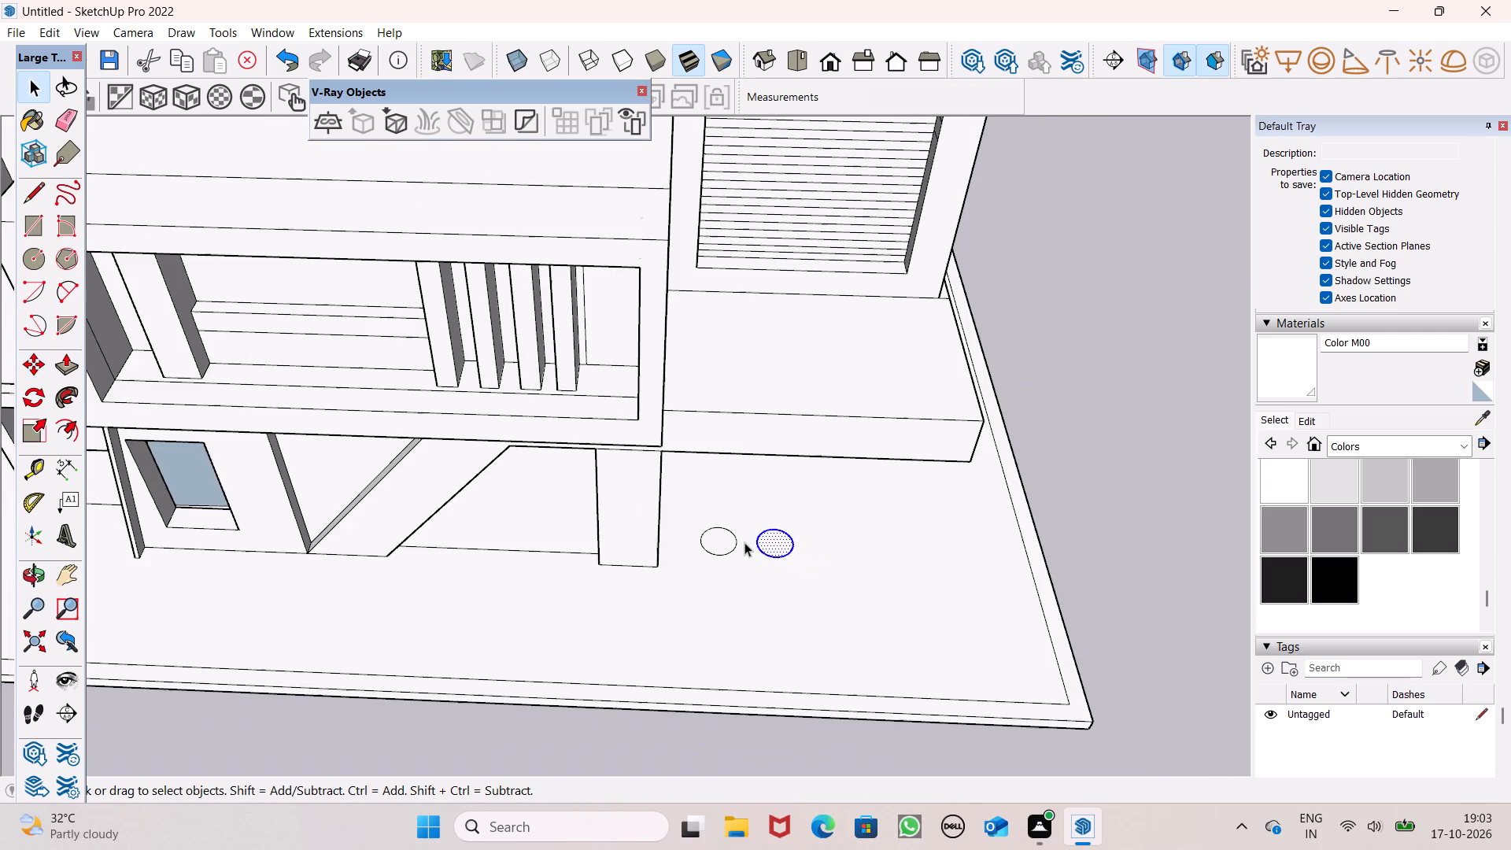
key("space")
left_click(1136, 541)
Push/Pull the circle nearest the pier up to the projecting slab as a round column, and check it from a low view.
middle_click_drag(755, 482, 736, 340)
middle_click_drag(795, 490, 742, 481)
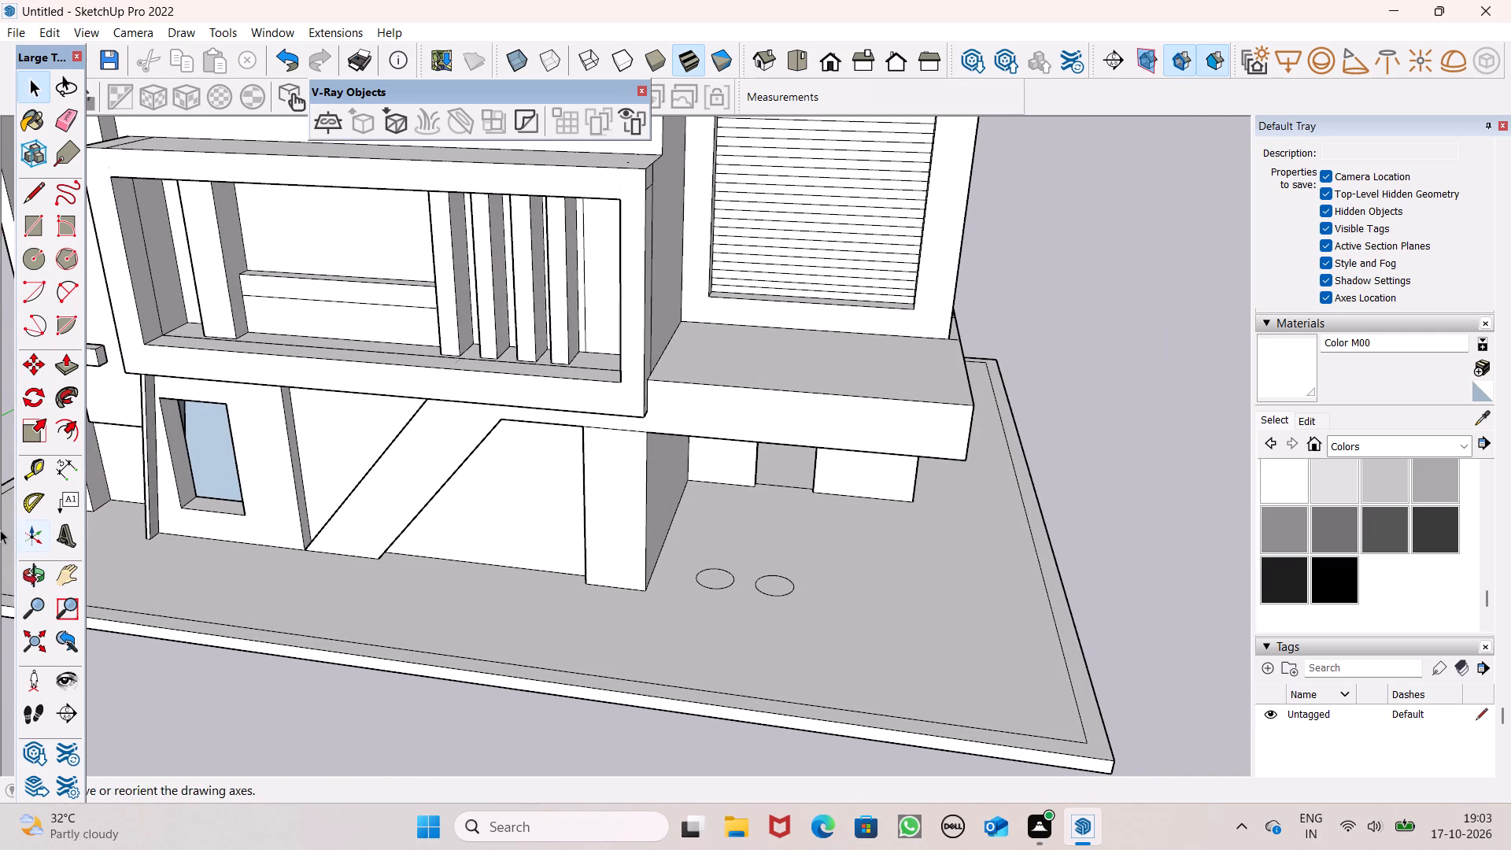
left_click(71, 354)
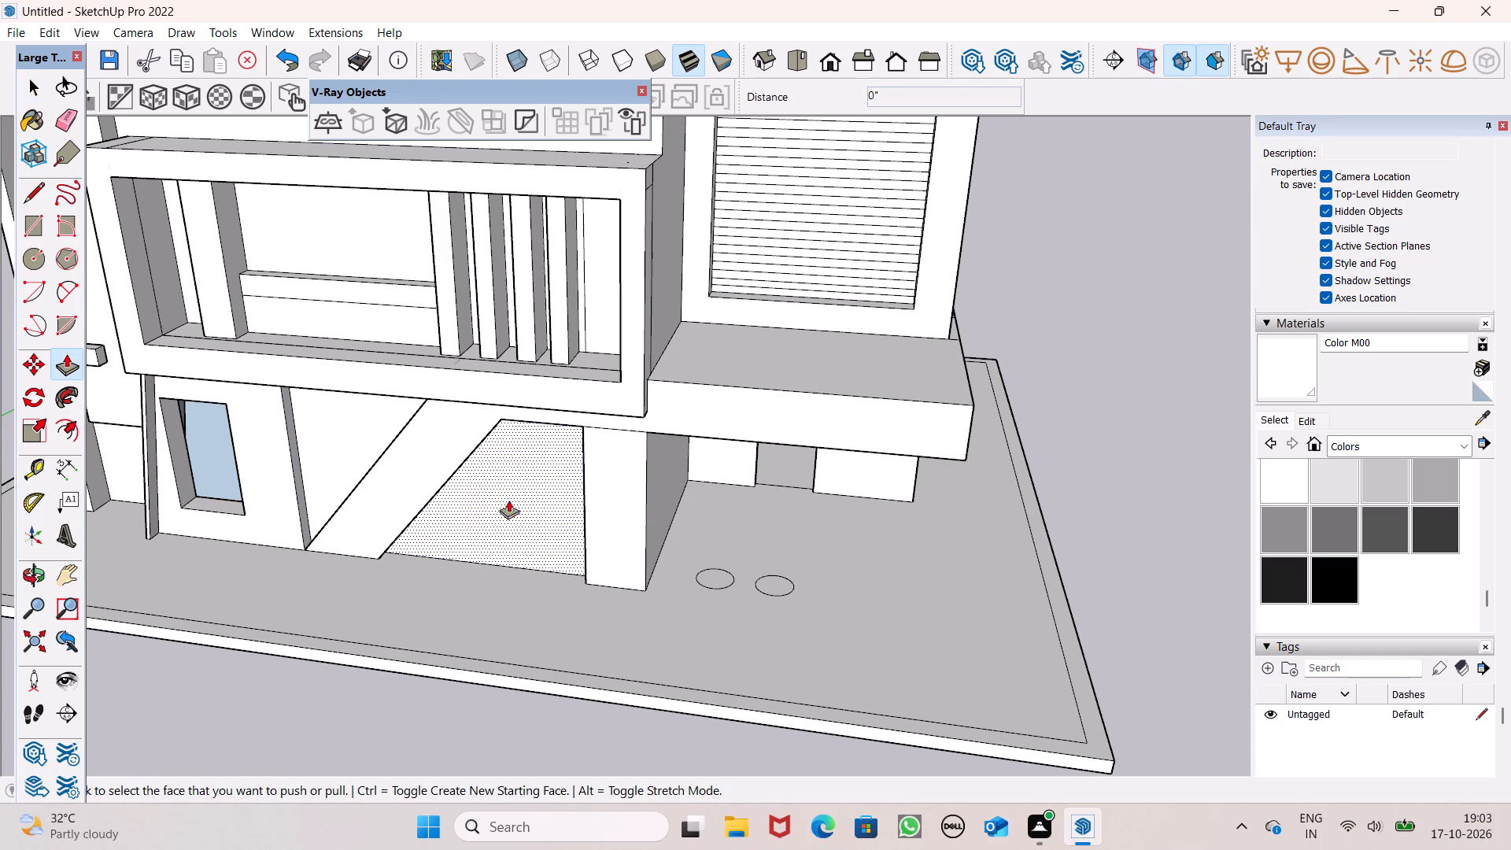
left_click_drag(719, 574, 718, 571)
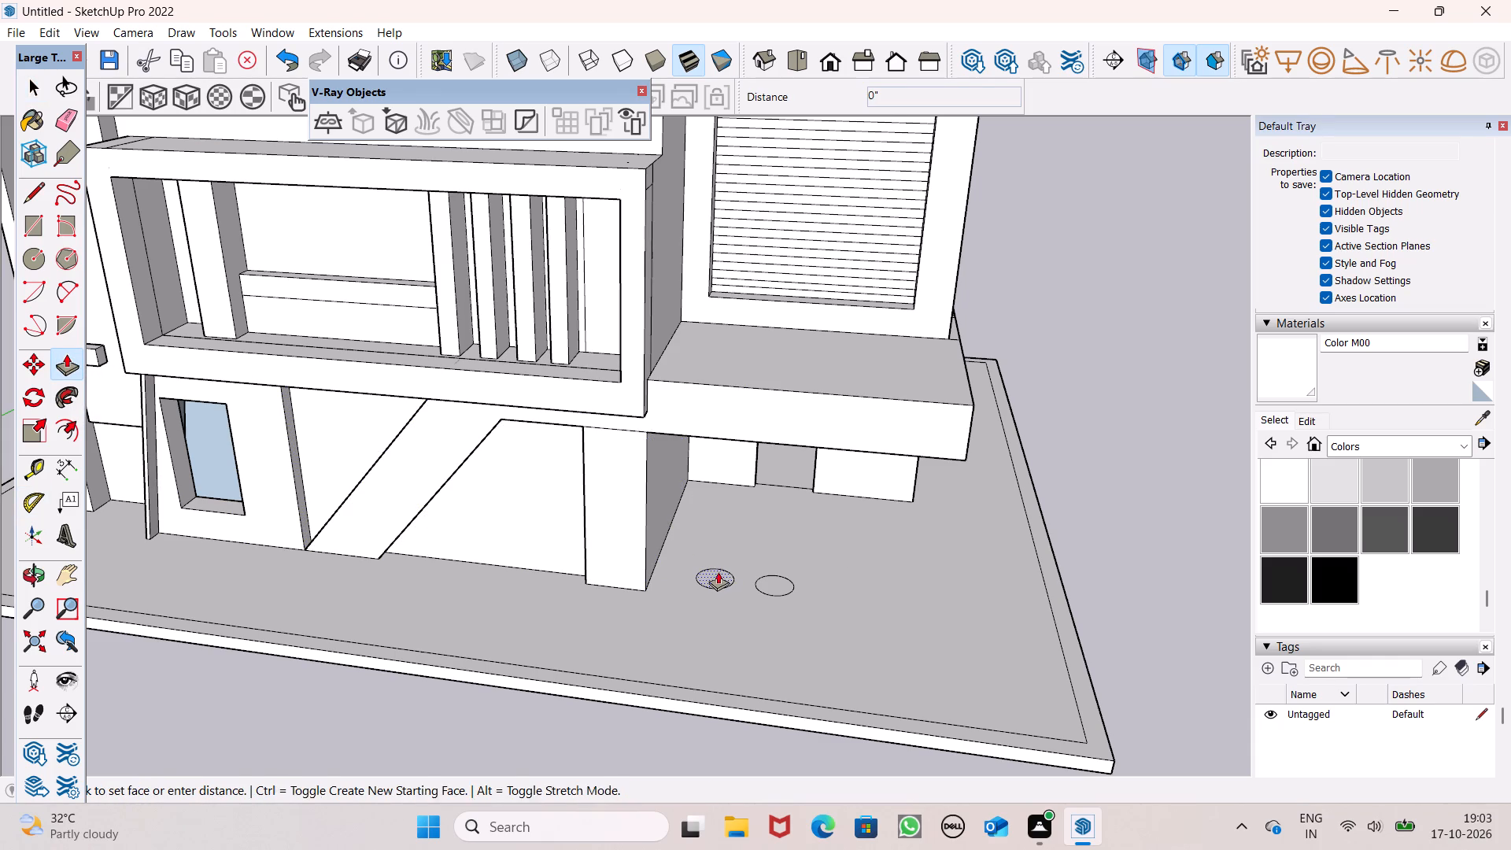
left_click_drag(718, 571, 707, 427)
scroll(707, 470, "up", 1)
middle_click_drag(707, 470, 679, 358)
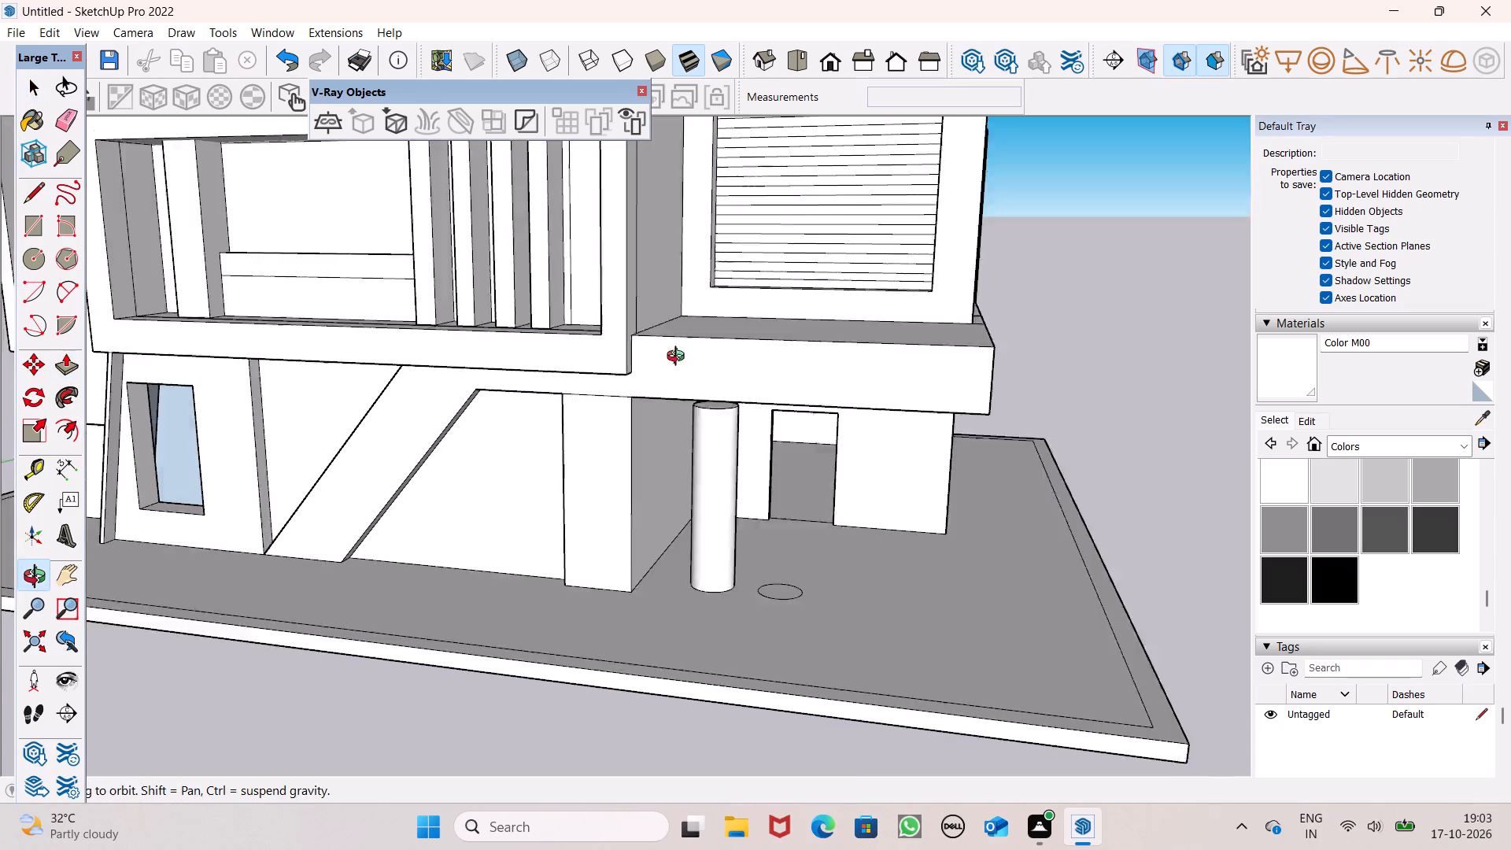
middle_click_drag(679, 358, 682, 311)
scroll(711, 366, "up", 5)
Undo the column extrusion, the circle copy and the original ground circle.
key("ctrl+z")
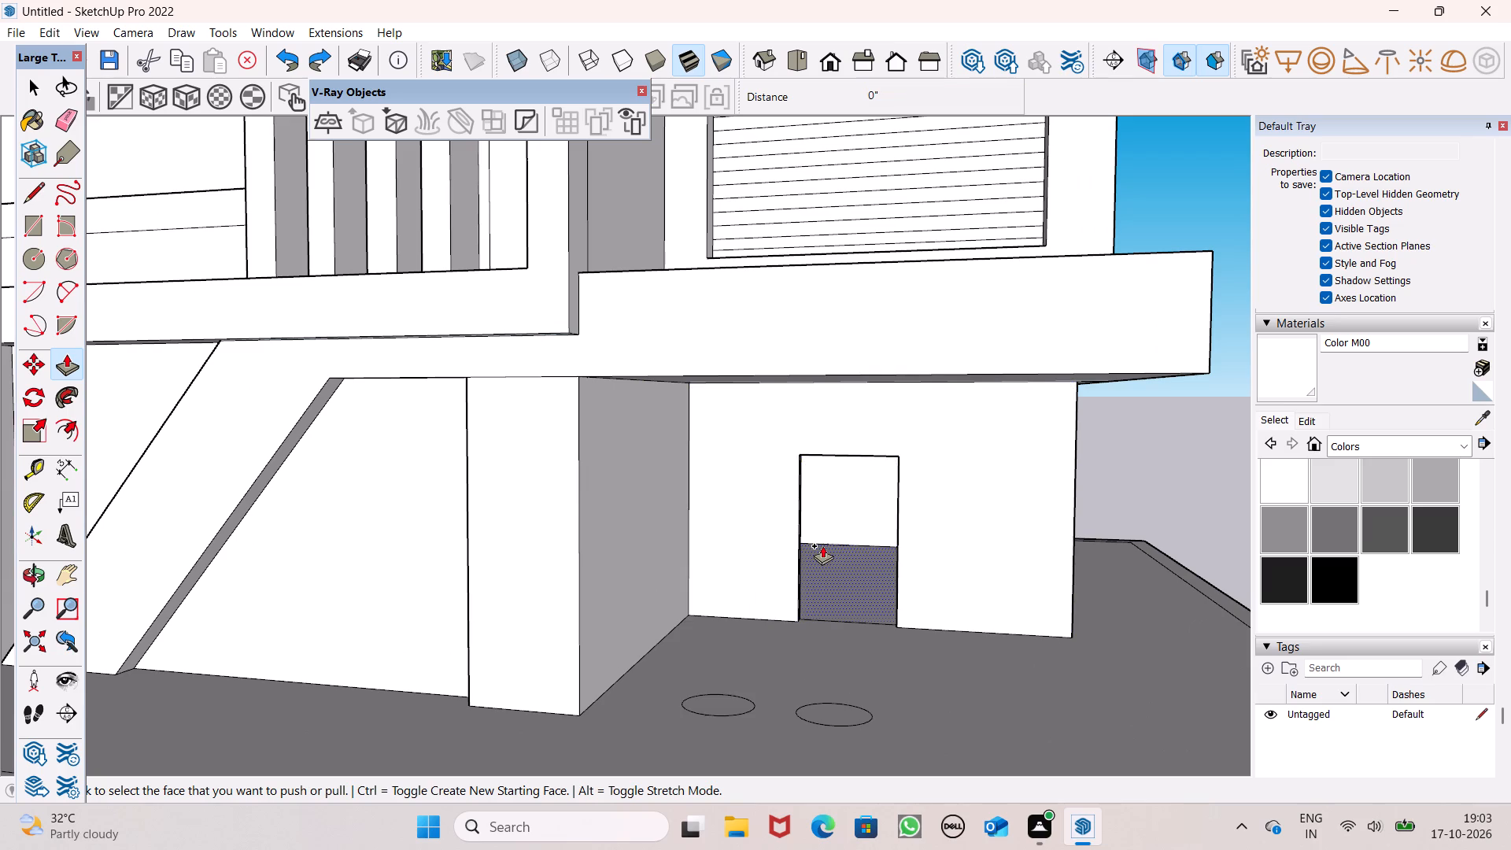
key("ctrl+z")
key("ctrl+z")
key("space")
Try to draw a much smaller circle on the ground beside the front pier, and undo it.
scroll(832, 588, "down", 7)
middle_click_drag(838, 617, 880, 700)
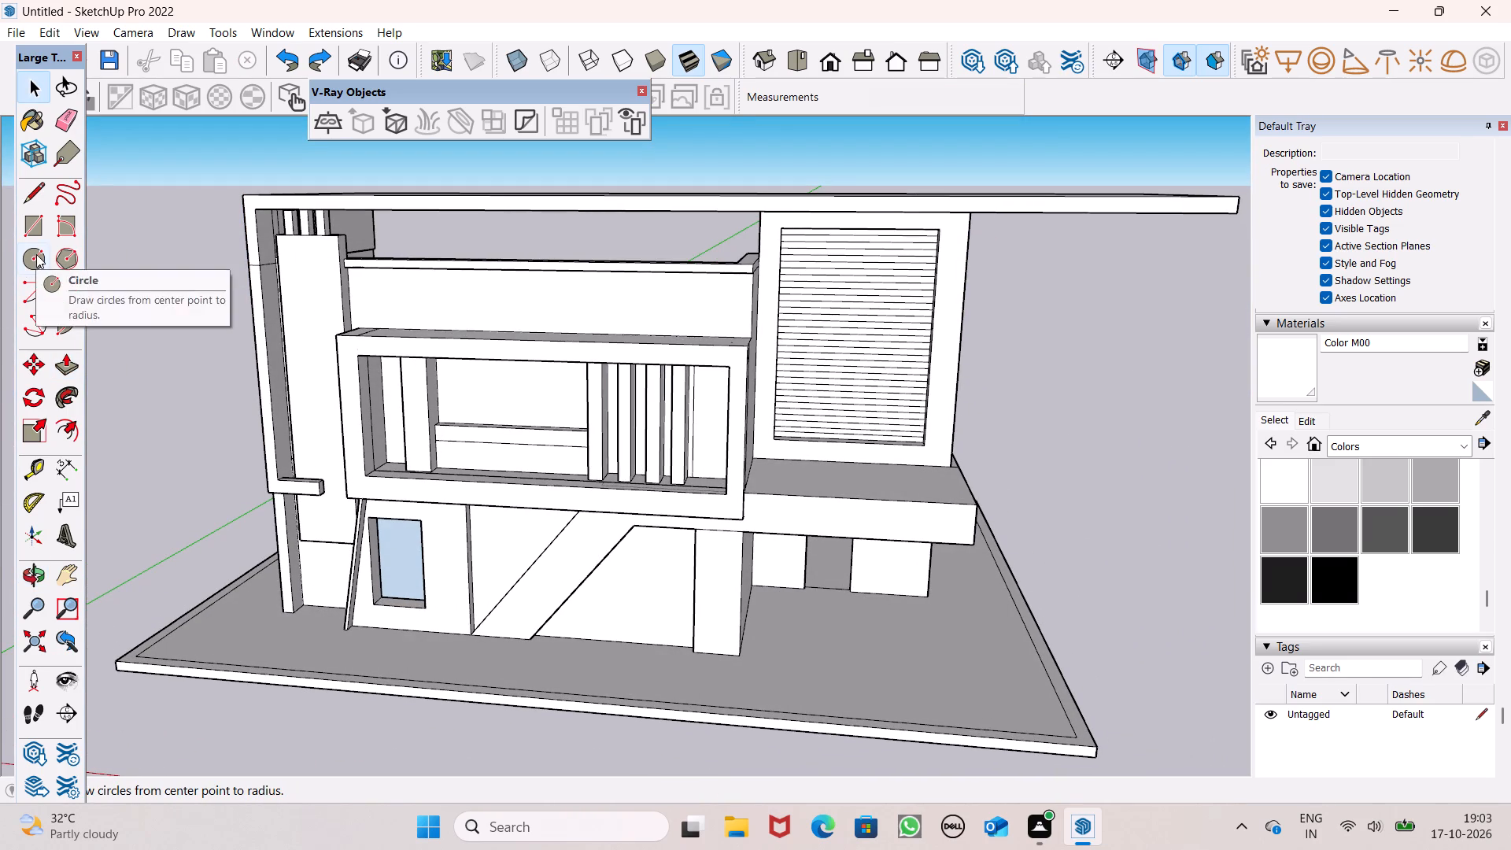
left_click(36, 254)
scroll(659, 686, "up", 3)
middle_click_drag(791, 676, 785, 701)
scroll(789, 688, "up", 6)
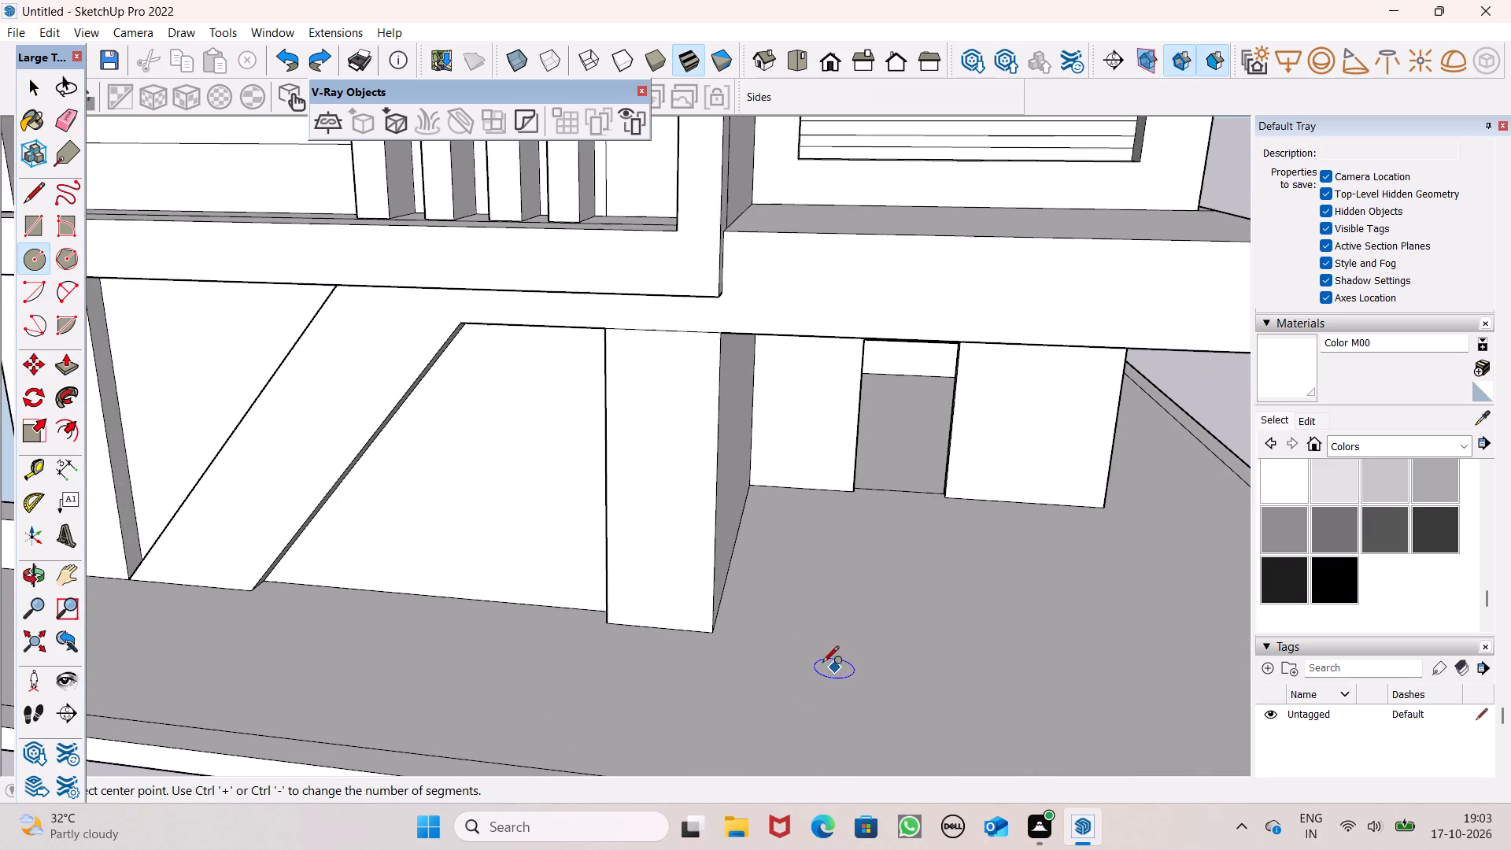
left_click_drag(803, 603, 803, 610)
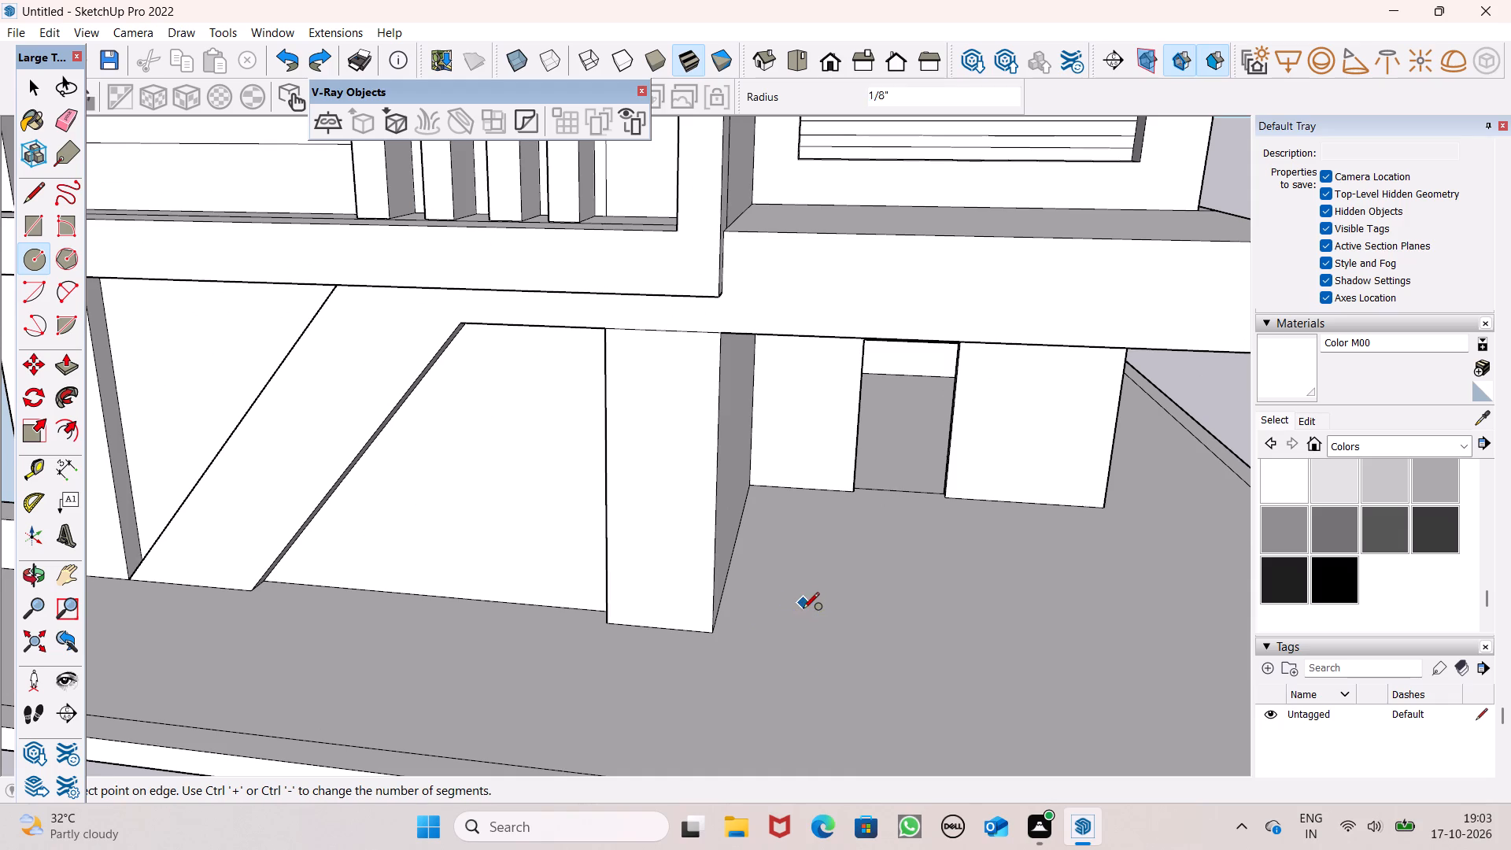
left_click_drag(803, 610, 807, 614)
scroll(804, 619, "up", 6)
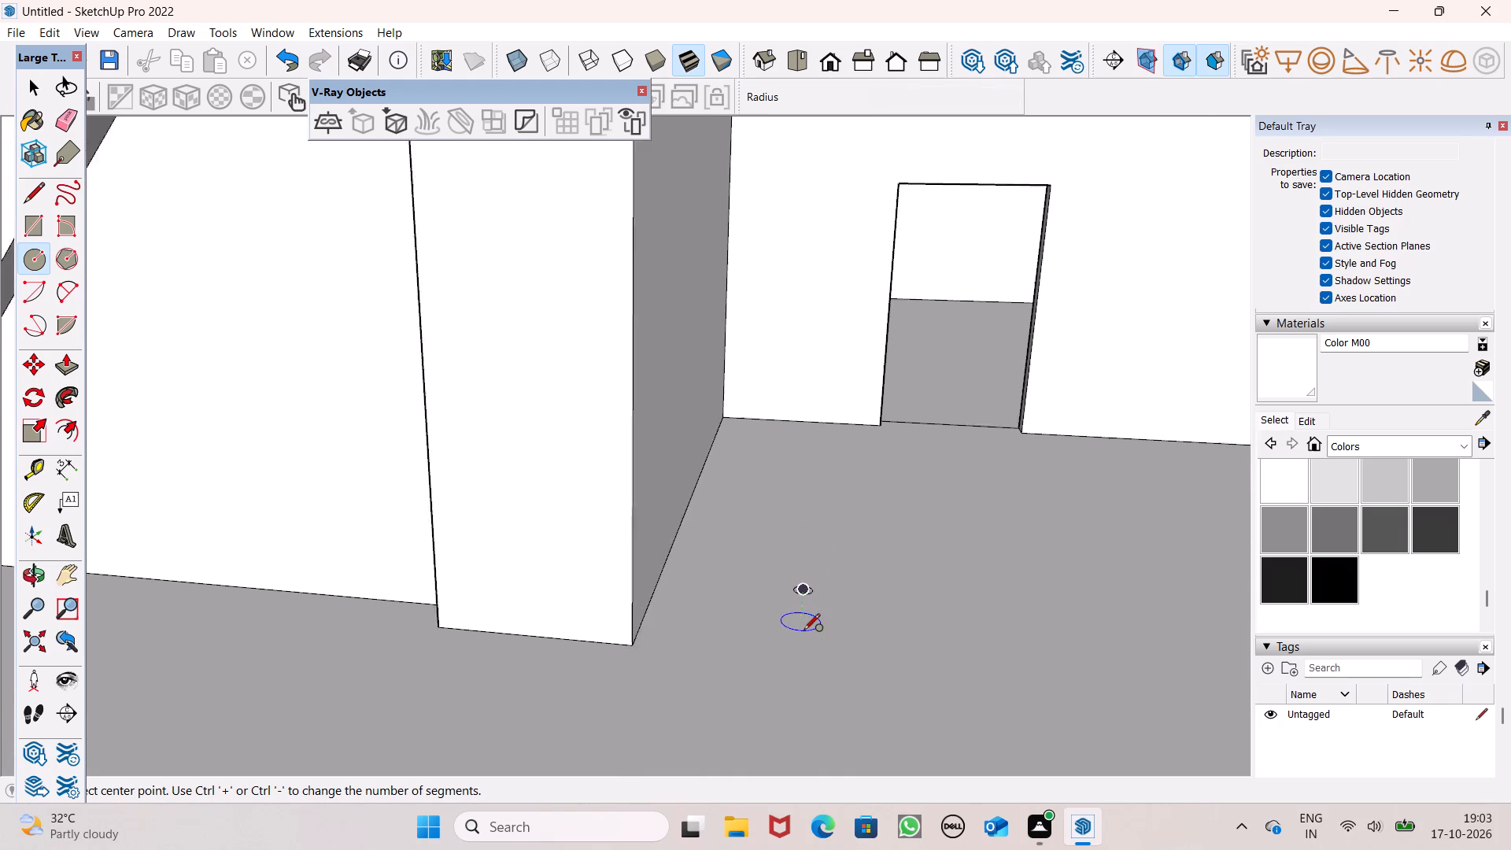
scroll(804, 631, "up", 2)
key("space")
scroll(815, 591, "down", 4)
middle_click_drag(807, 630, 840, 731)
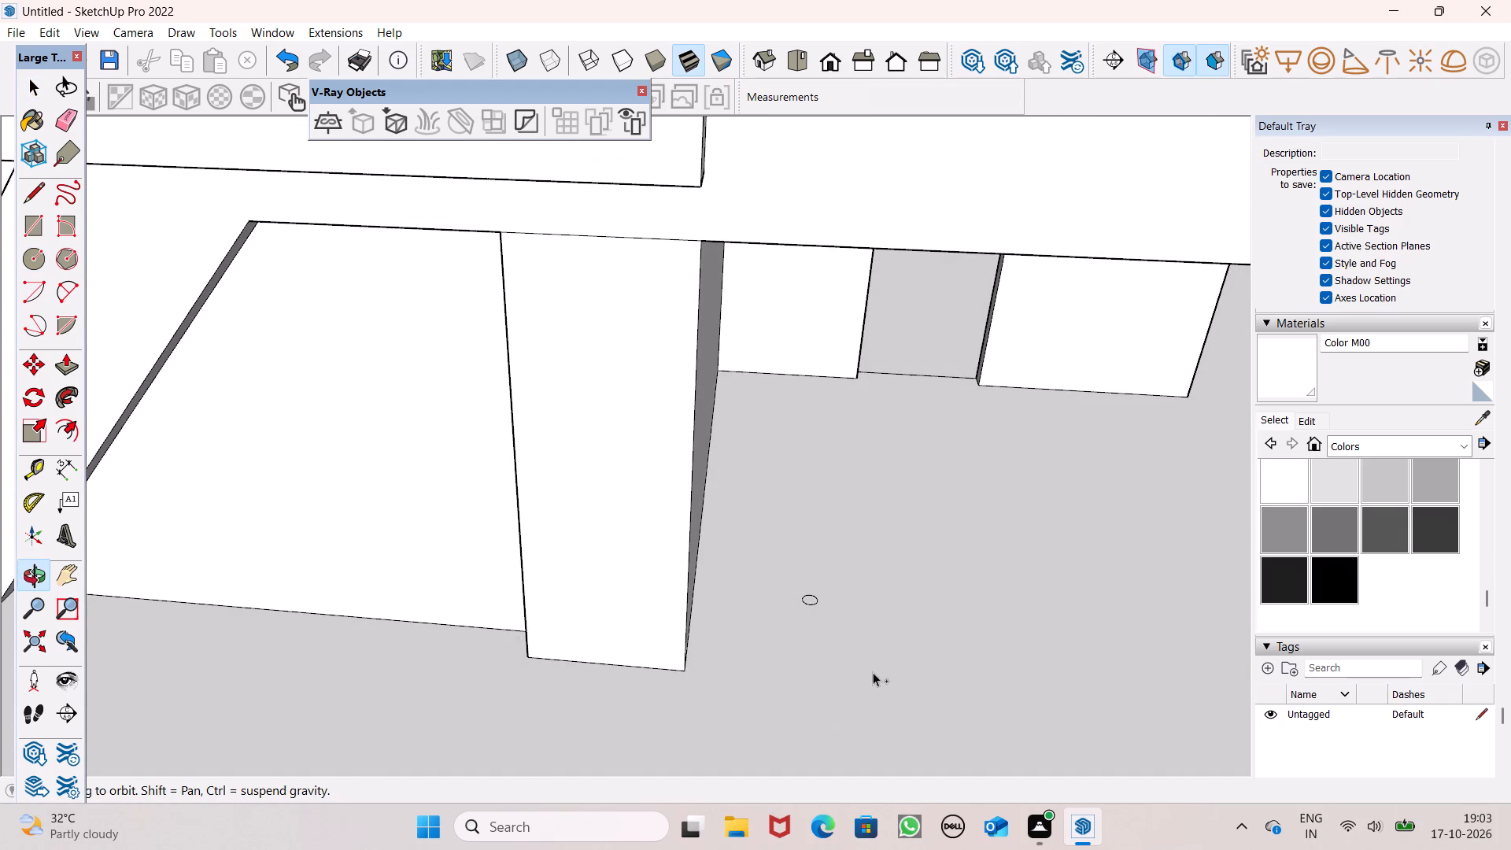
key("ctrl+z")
Draw a circle about 7 1/4" in radius on the ground beside the front pier, near the projecting slab.
scroll(693, 564, "down", 7)
scroll(811, 608, "up", 4)
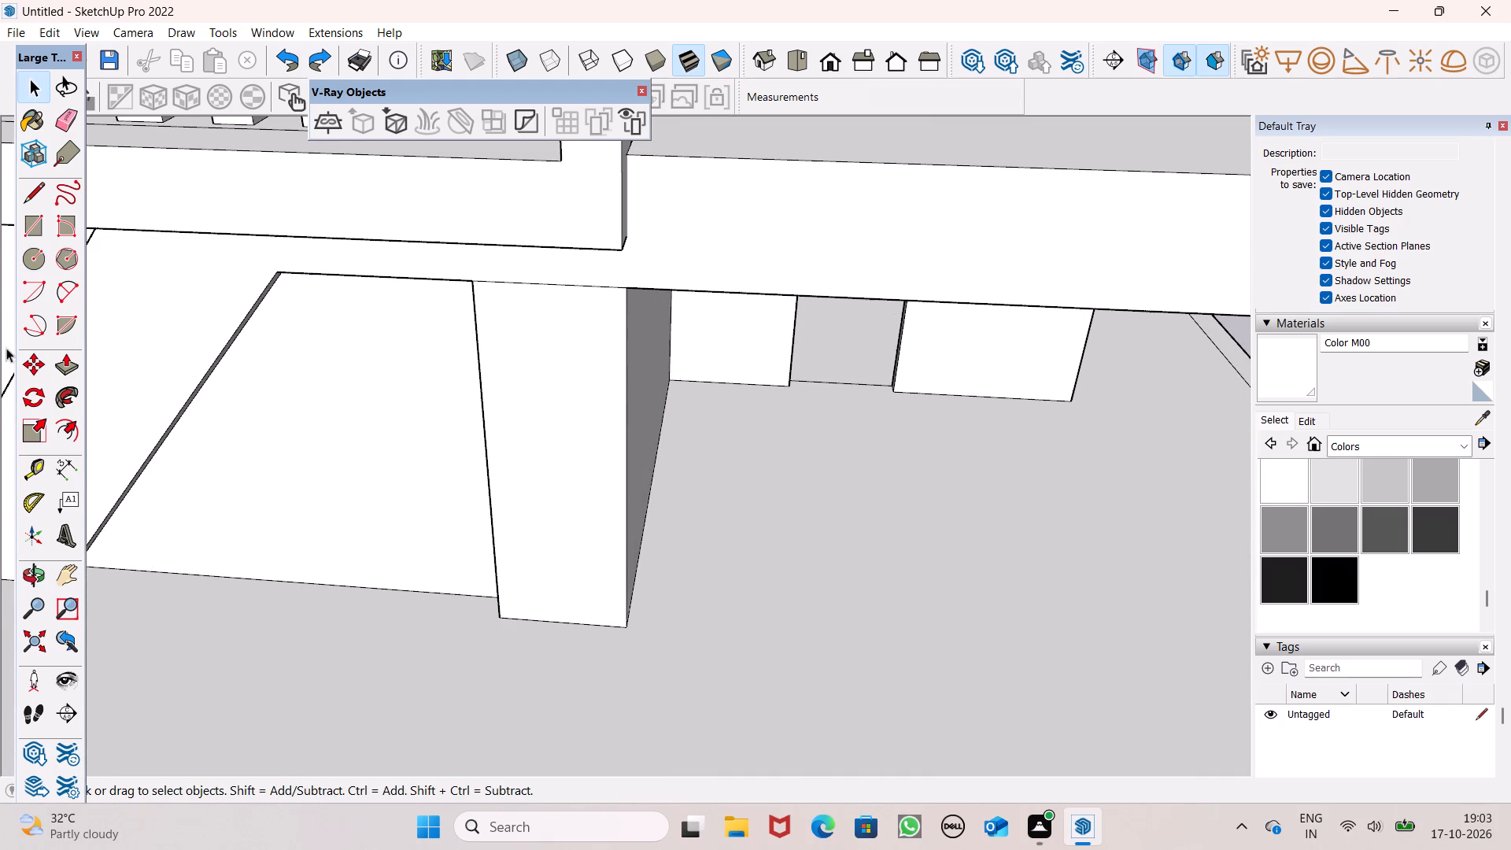
left_click(48, 260)
scroll(25, 379, "down", 3)
scroll(447, 424, "down", 1)
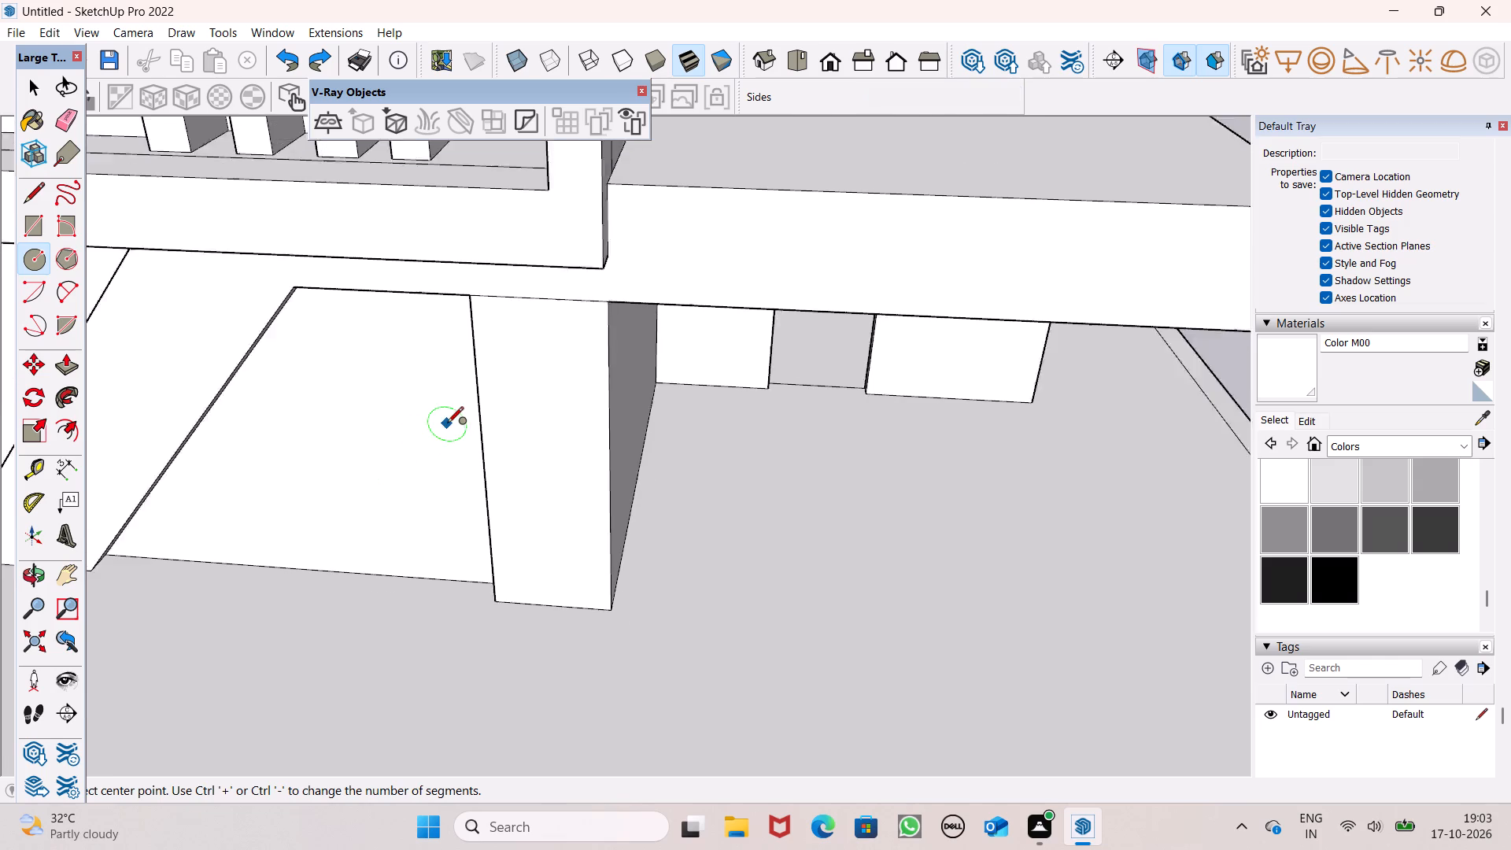
scroll(447, 424, "down", 2)
scroll(604, 529, "down", 1)
middle_click_drag(611, 567, 659, 702)
scroll(762, 617, "up", 4)
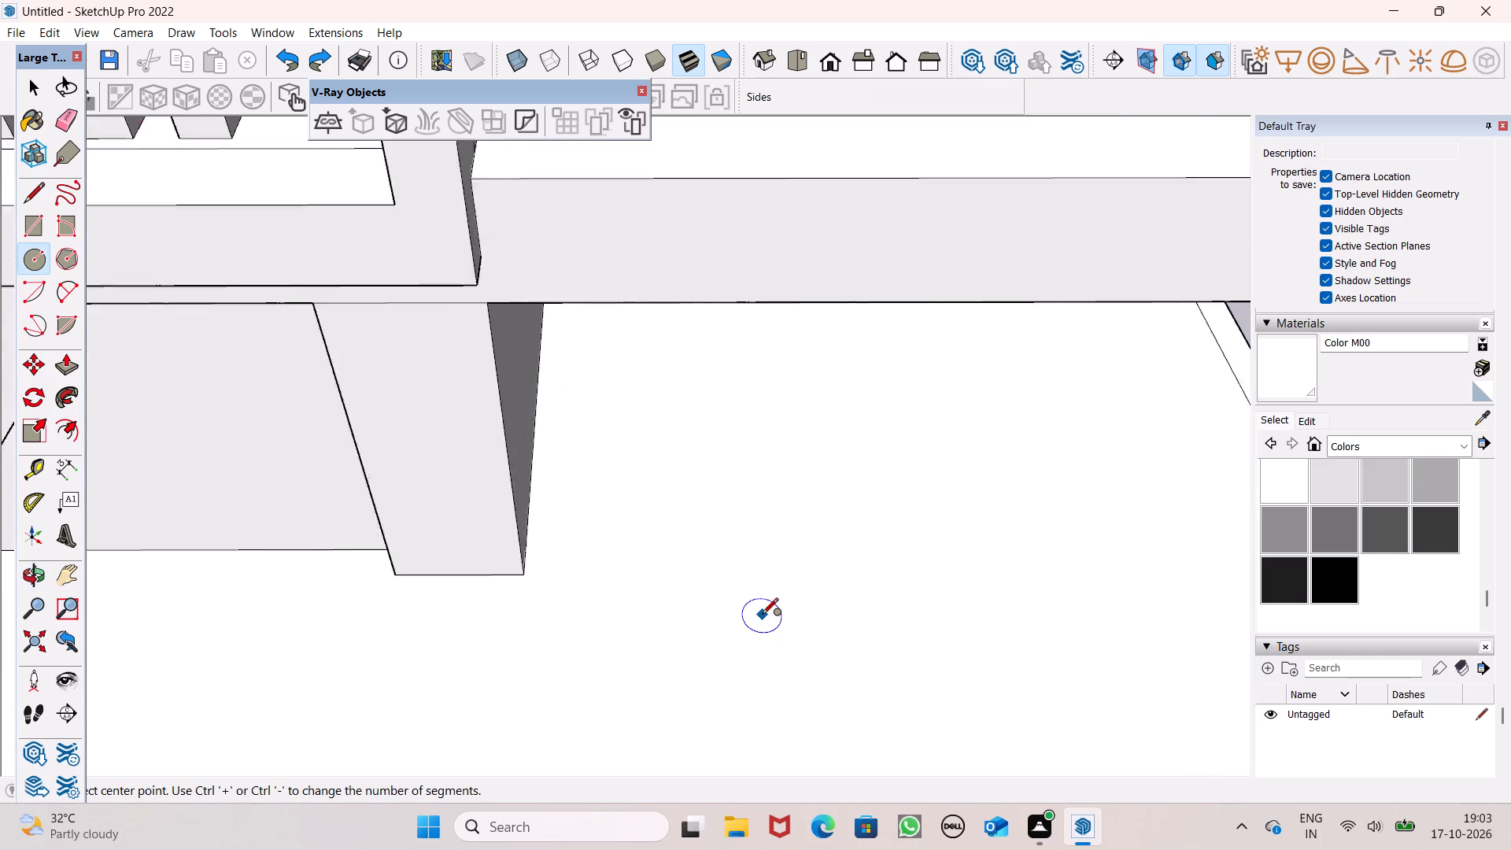
scroll(762, 615, "up", 2)
left_click_drag(608, 475, 612, 481)
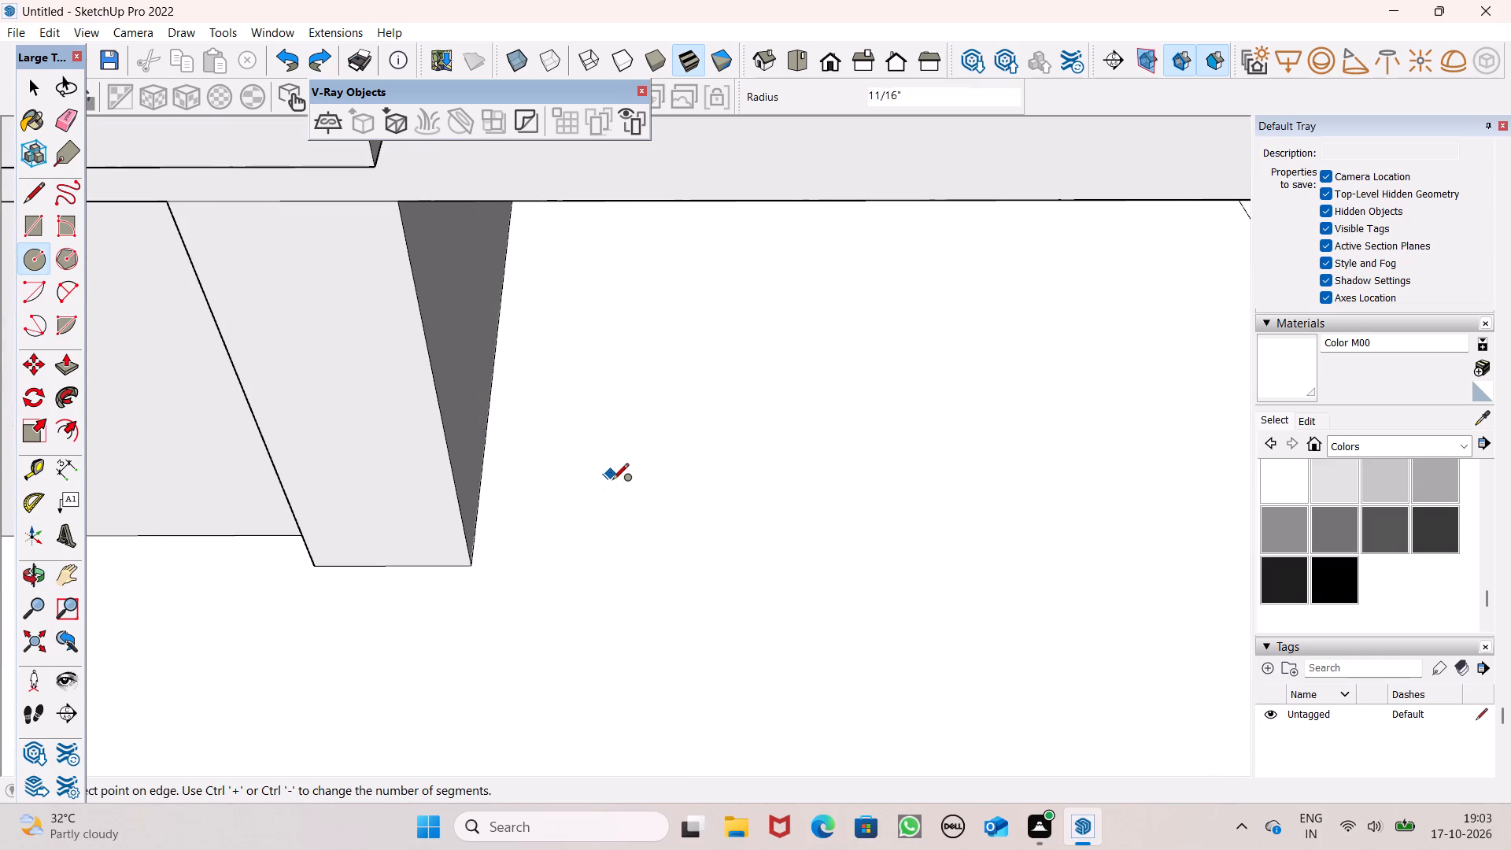
left_click_drag(612, 481, 616, 490)
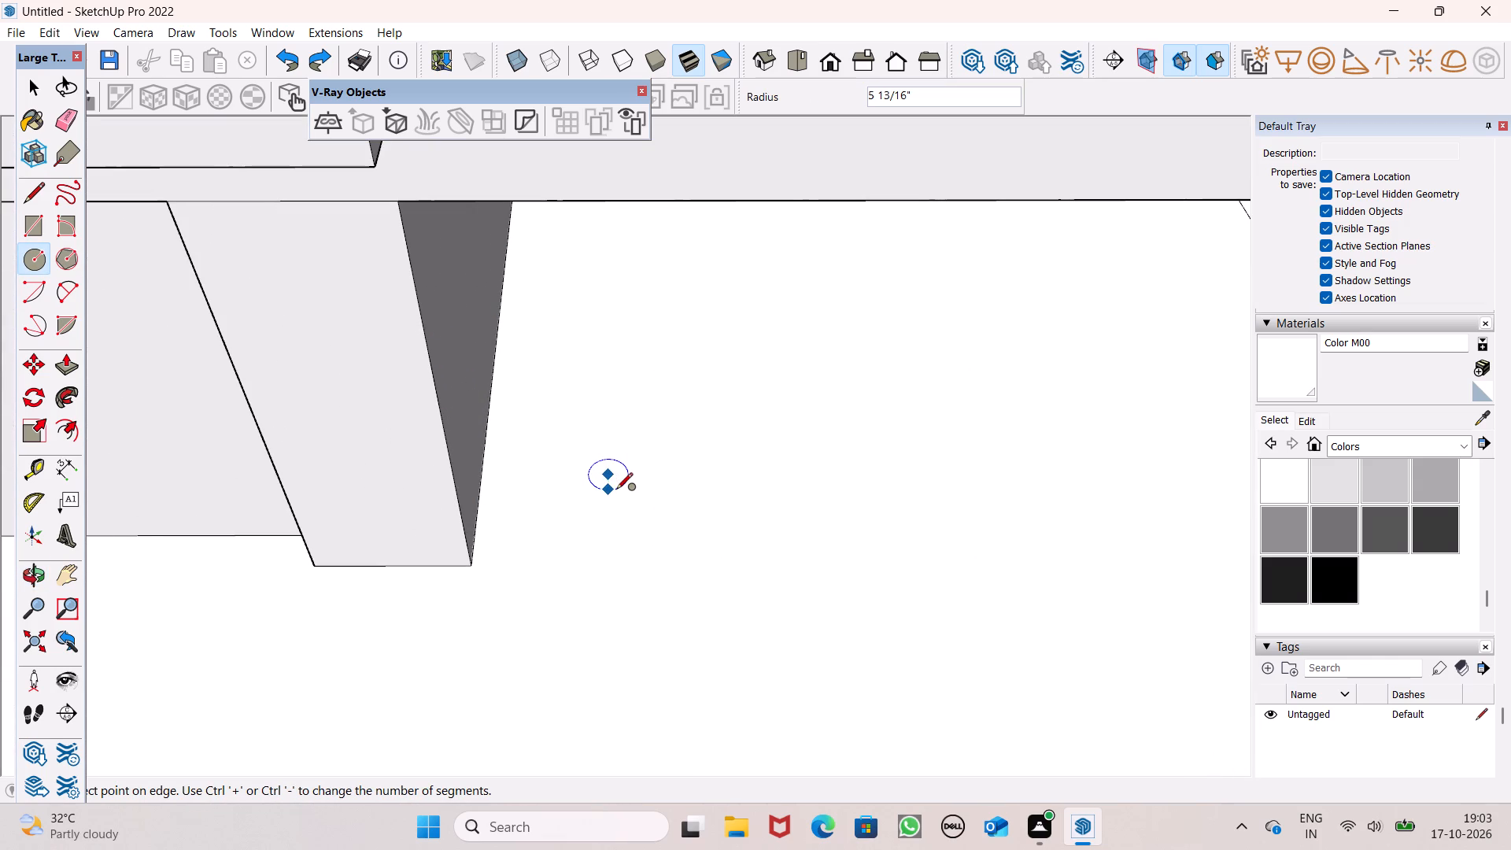
left_click_drag(616, 490, 618, 494)
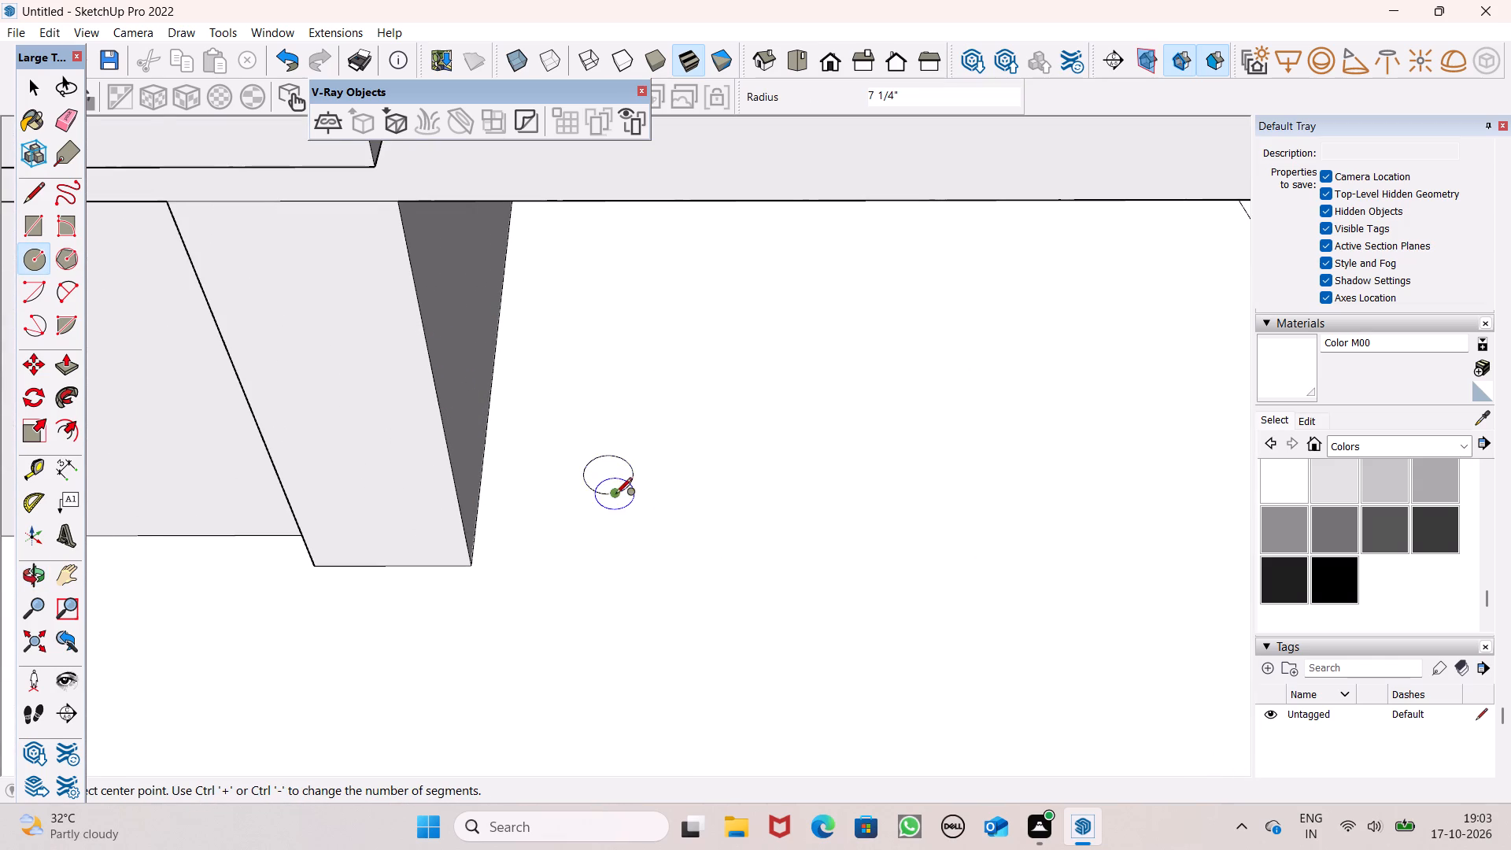
Copy the new ground circle about 2' 6" sideways, away from the pier and parallel to the slab's front edge.
scroll(523, 473, "down", 5)
middle_click_drag(723, 550, 656, 481)
key("space")
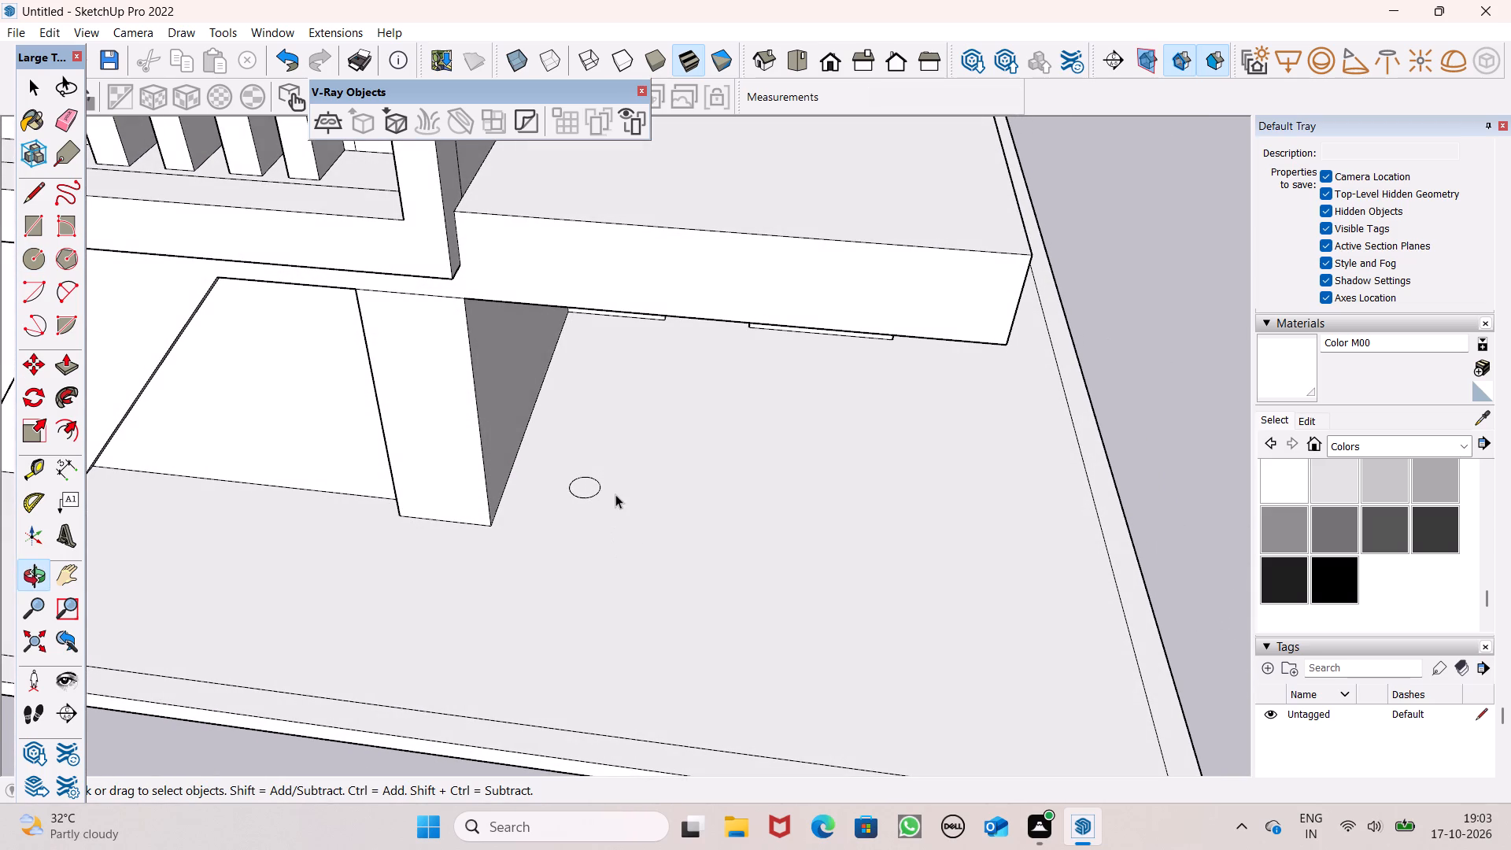
double_click(592, 487)
key("m")
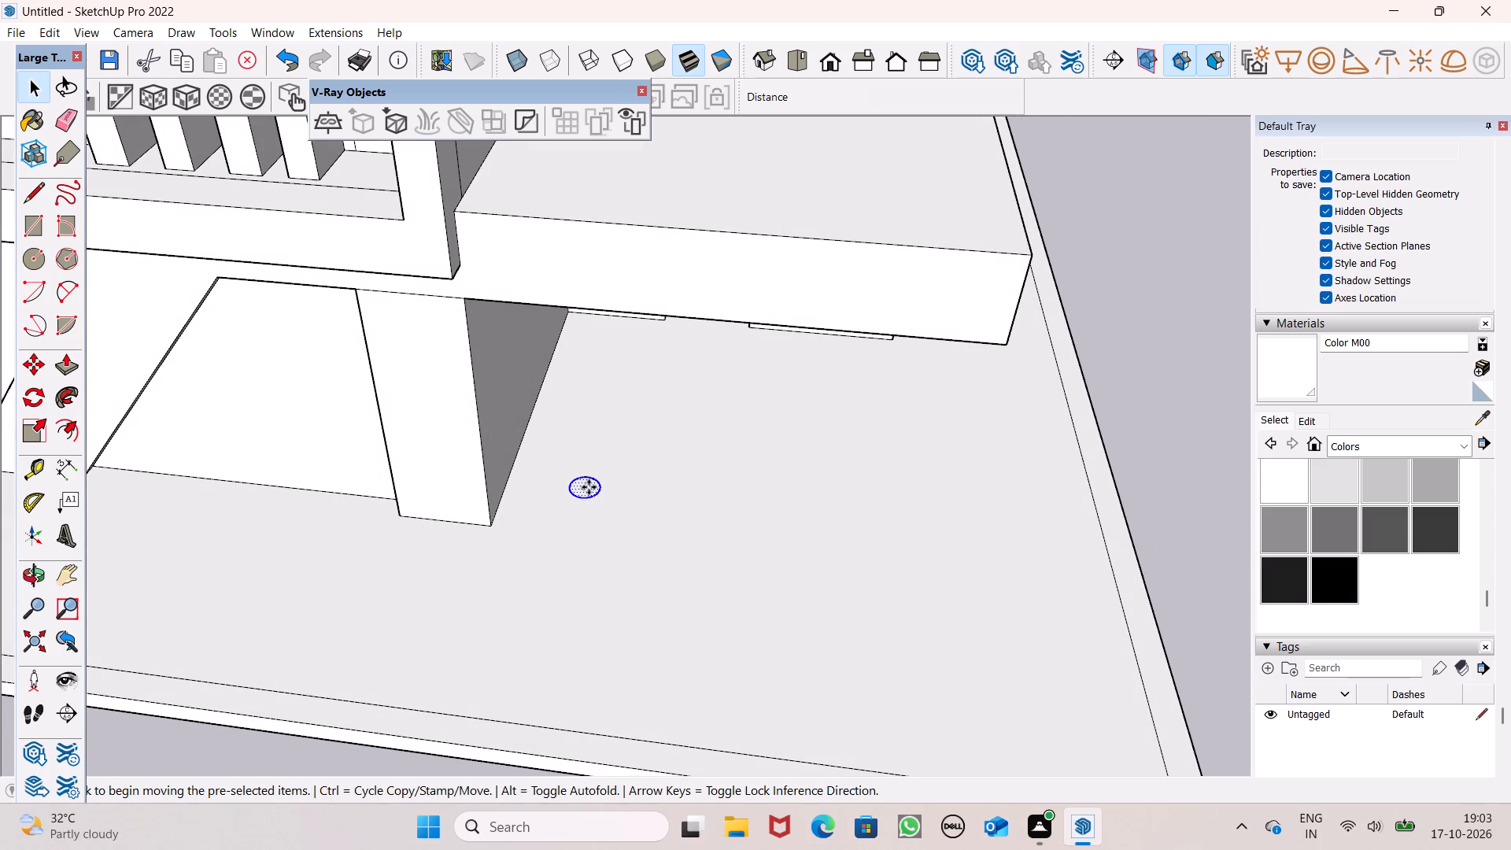
key("Return")
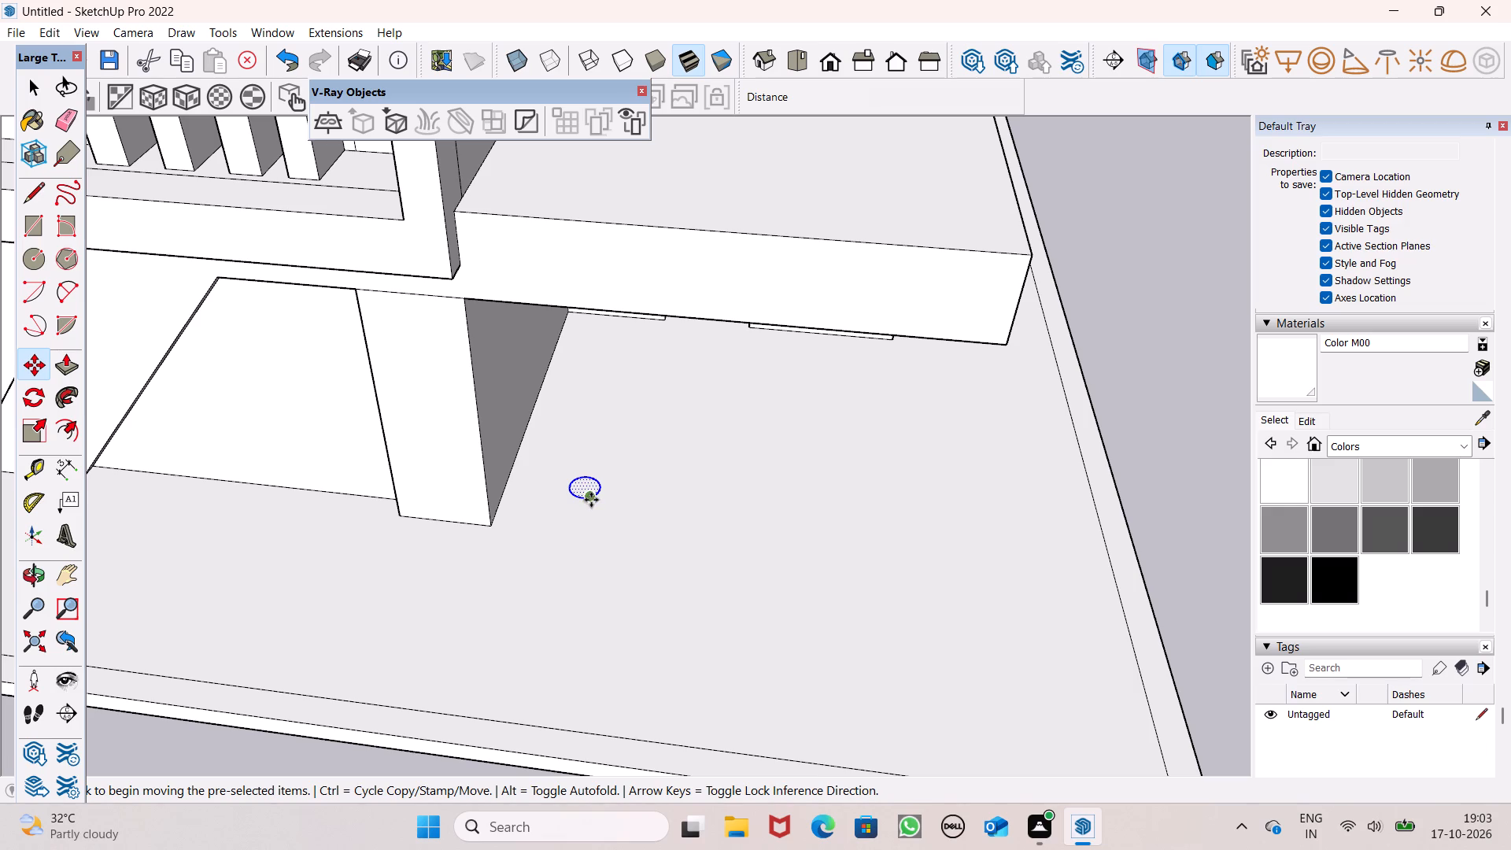
left_click_drag(591, 500, 655, 501)
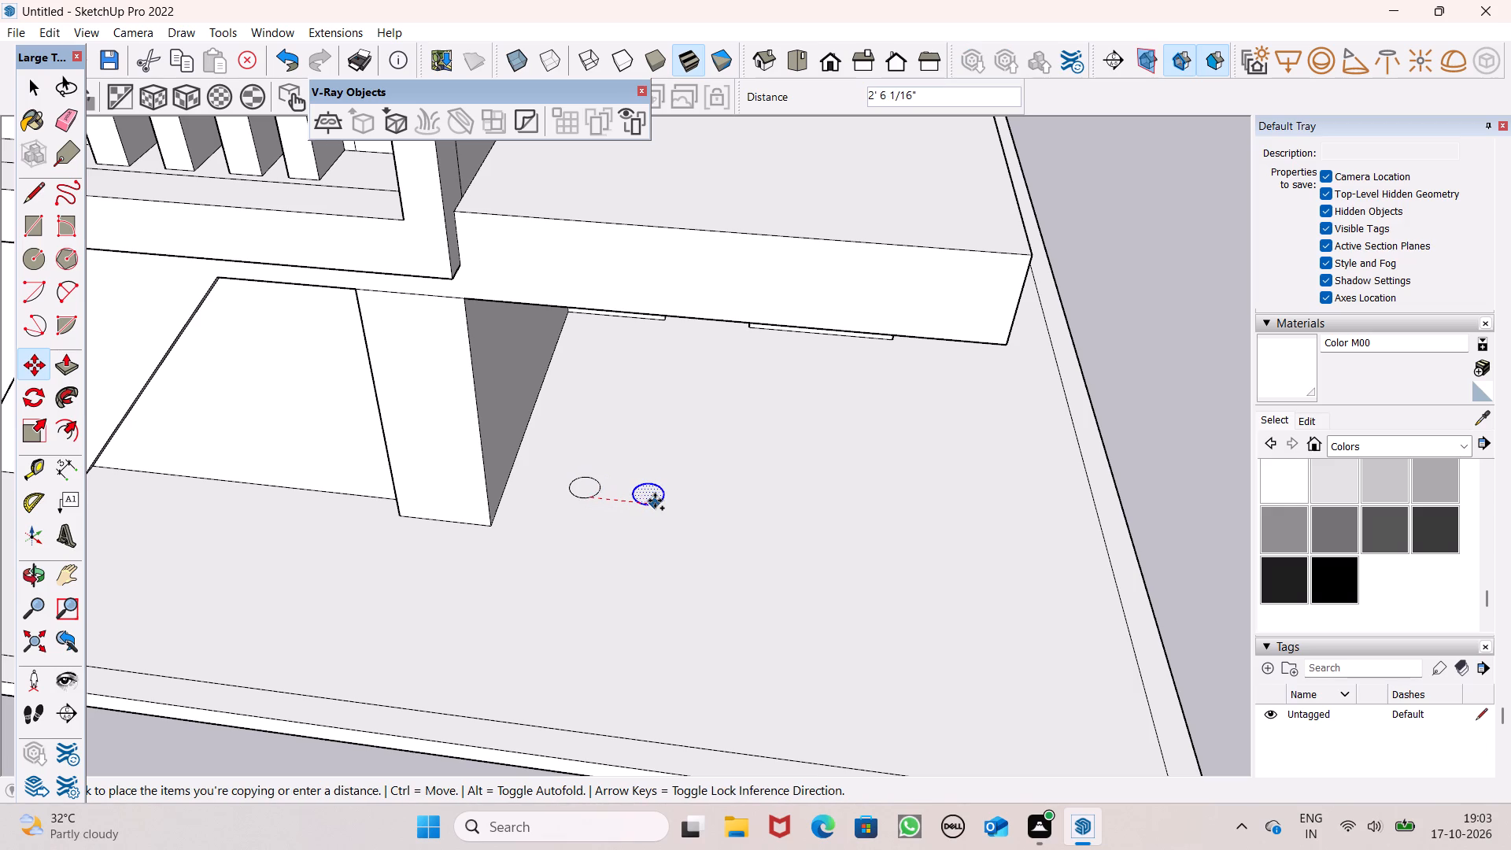
left_click_drag(655, 501, 656, 499)
key("space")
left_click(1170, 416)
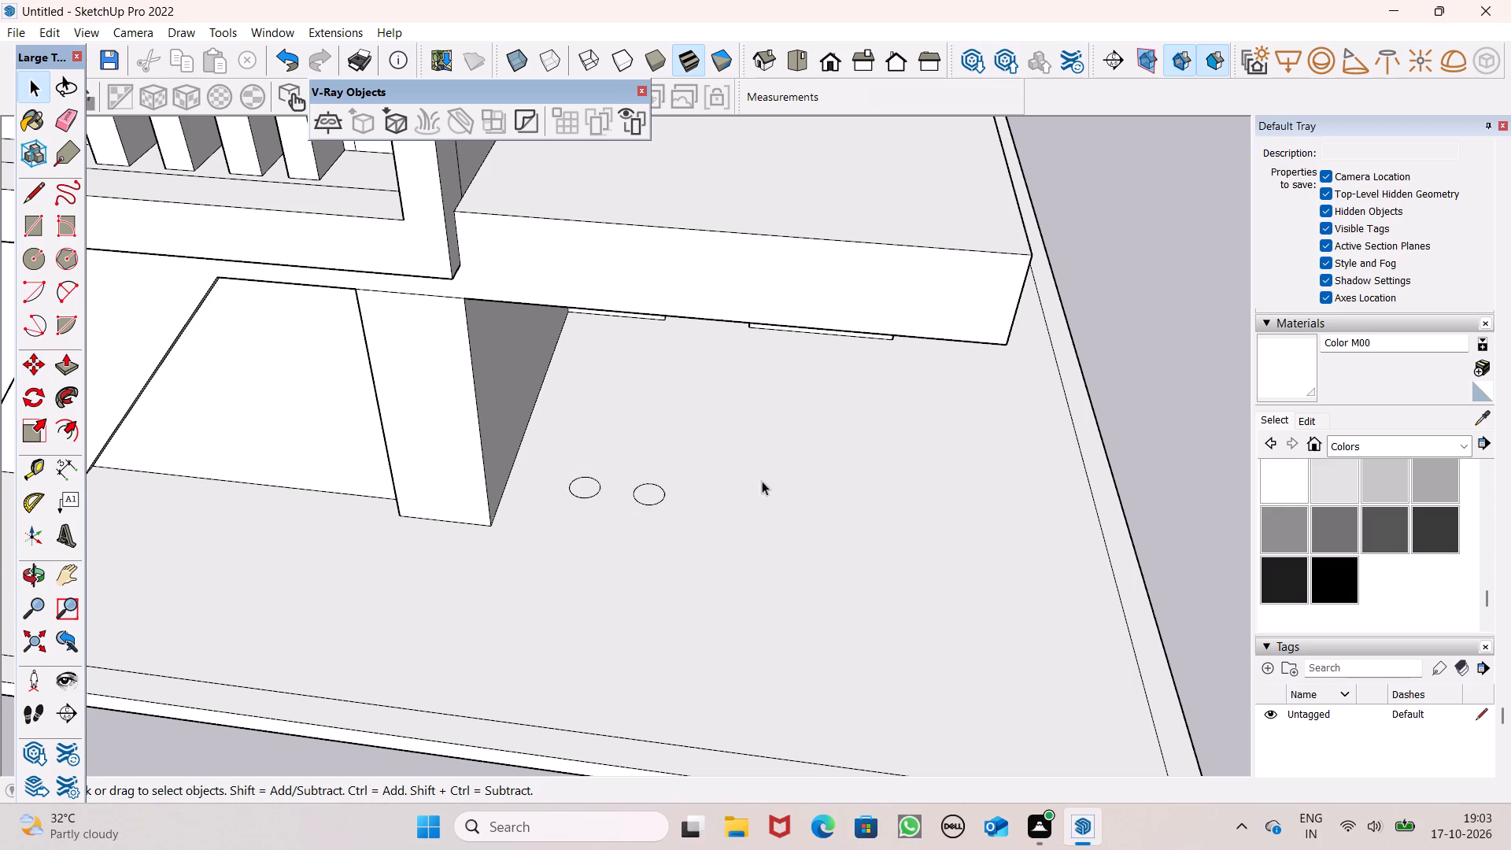
Delete both circles from the ground beside the front pier.
middle_click_drag(694, 520, 170, 434)
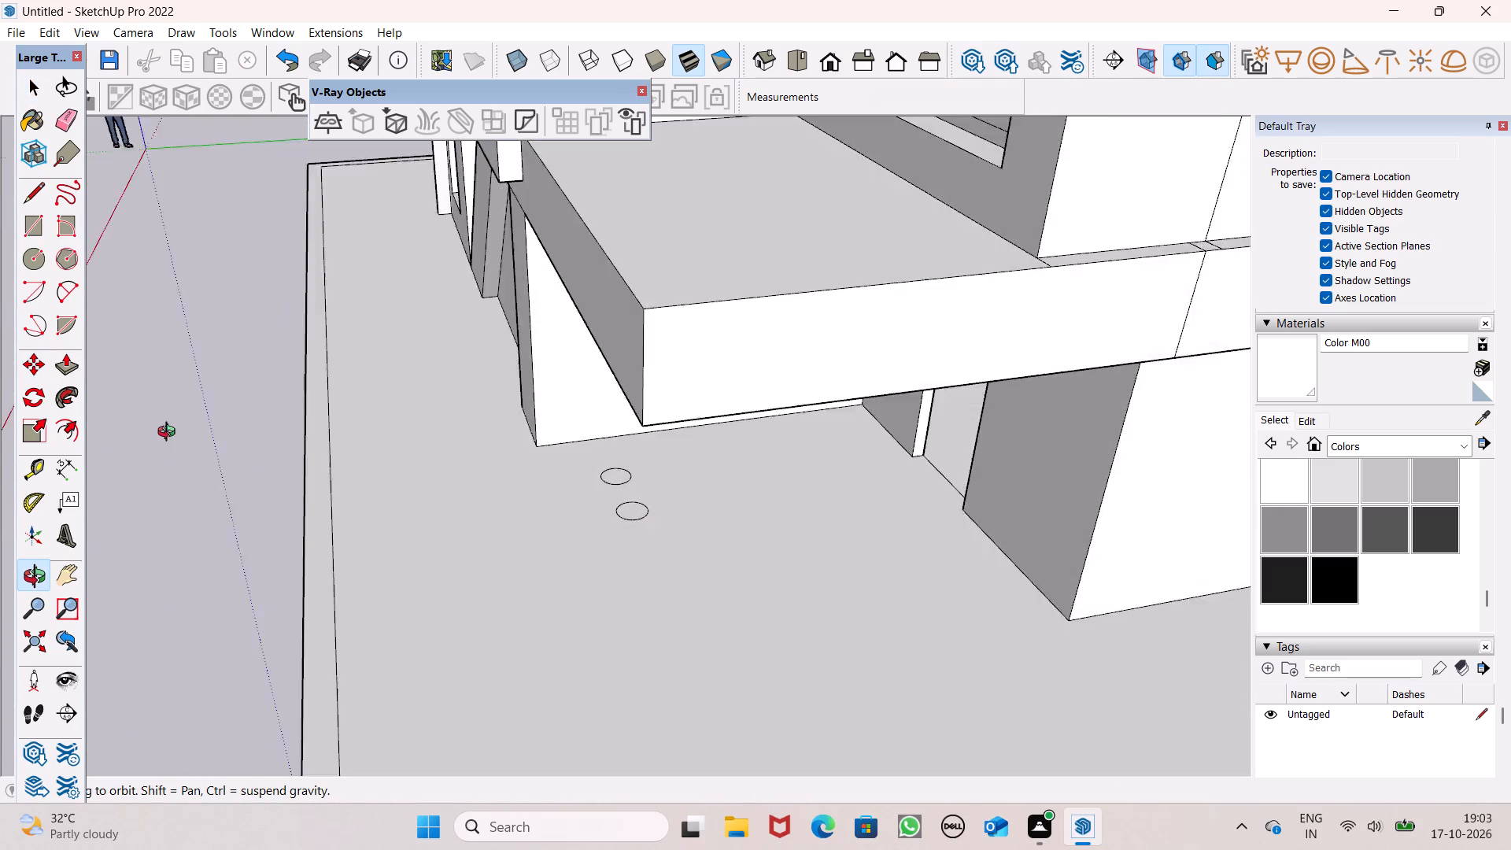
middle_click_drag(170, 434, 454, 271)
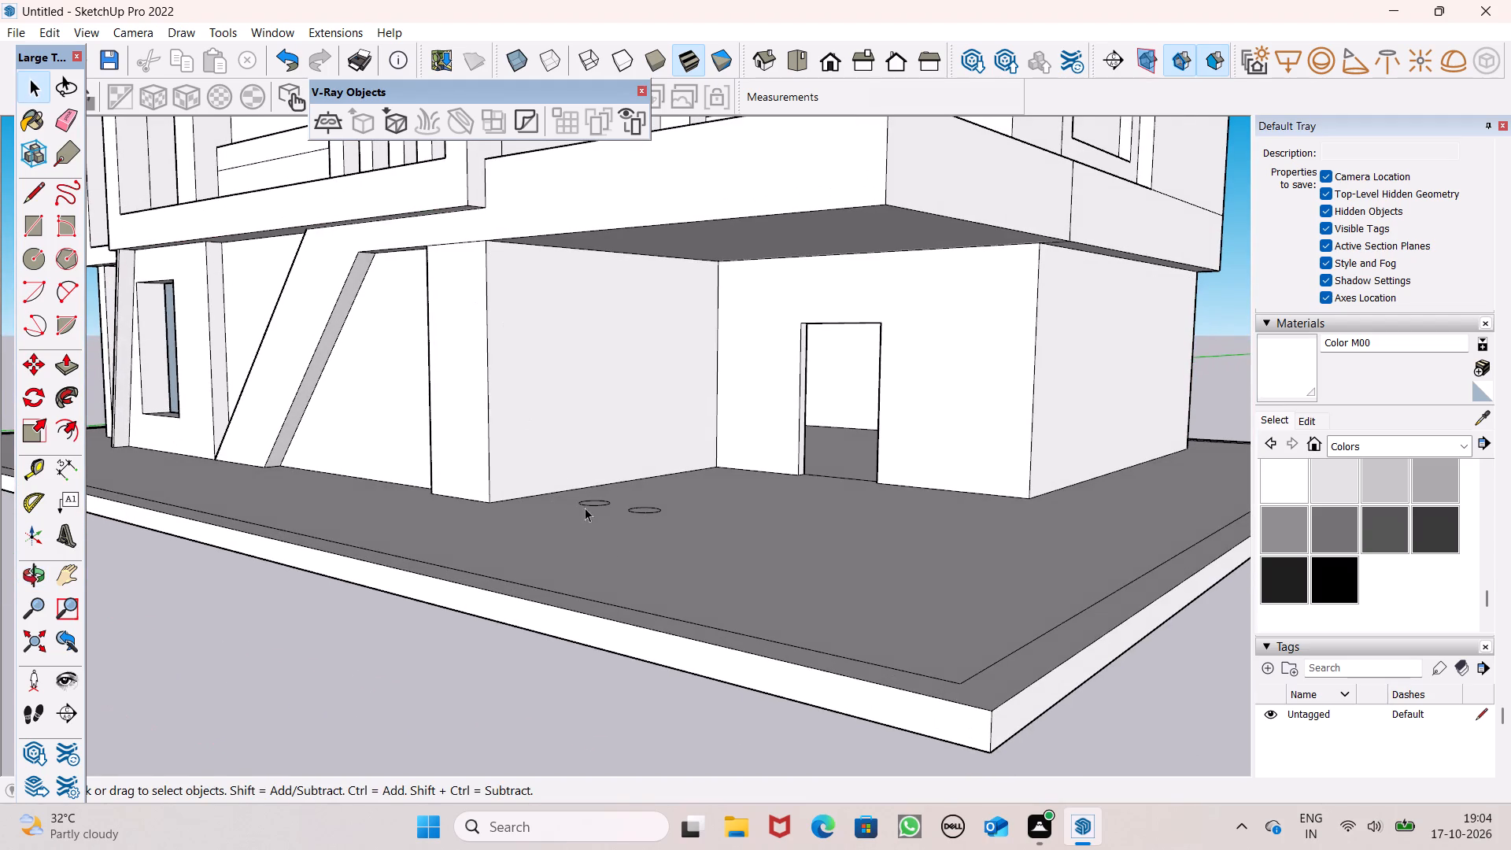
middle_click_drag(623, 549, 922, 824)
left_click_drag(711, 551, 710, 553)
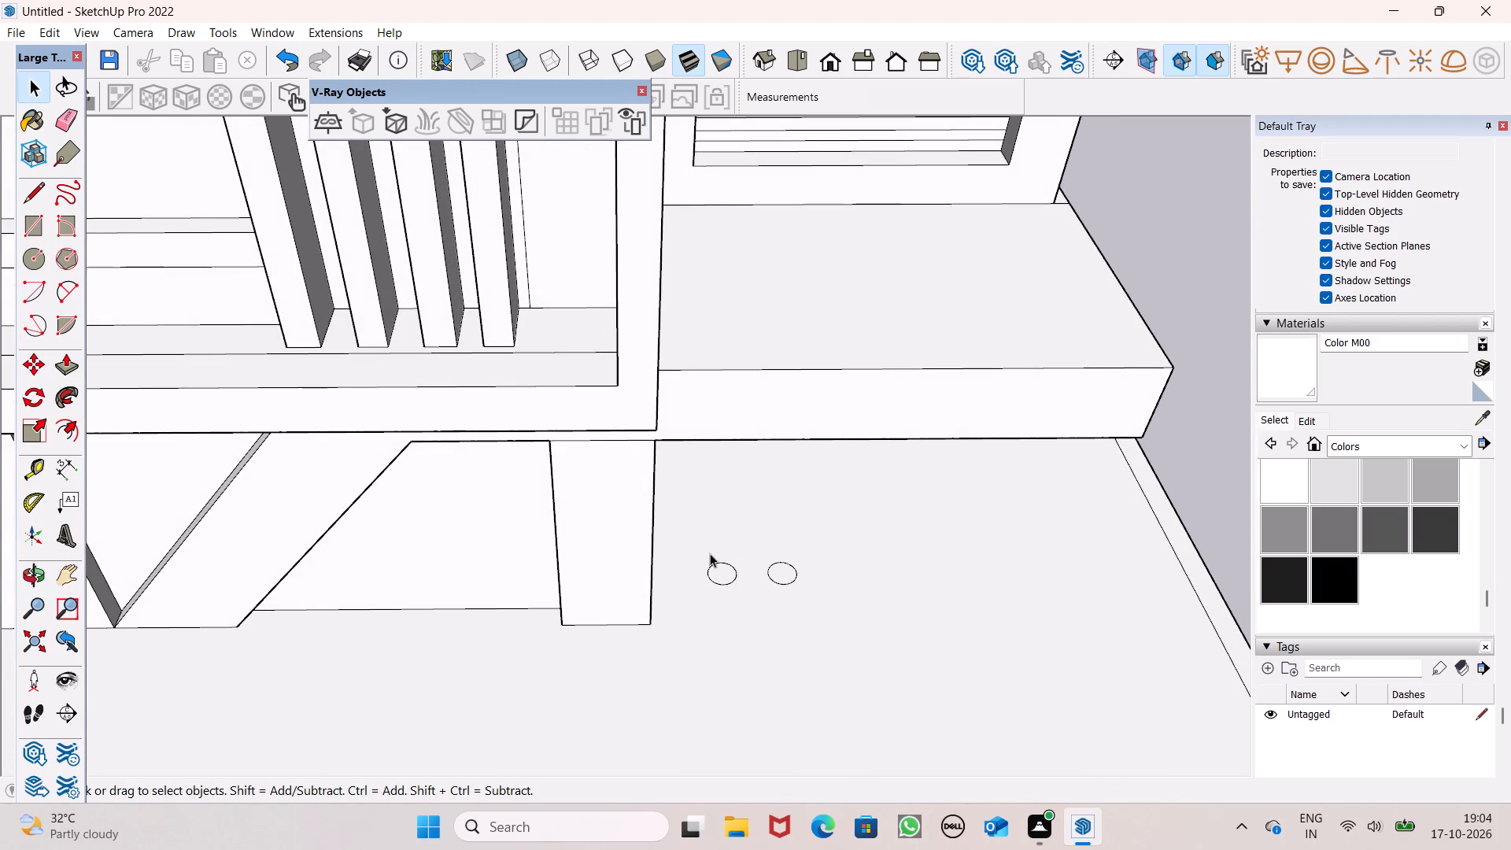
left_click_drag(710, 553, 840, 604)
key("Delete")
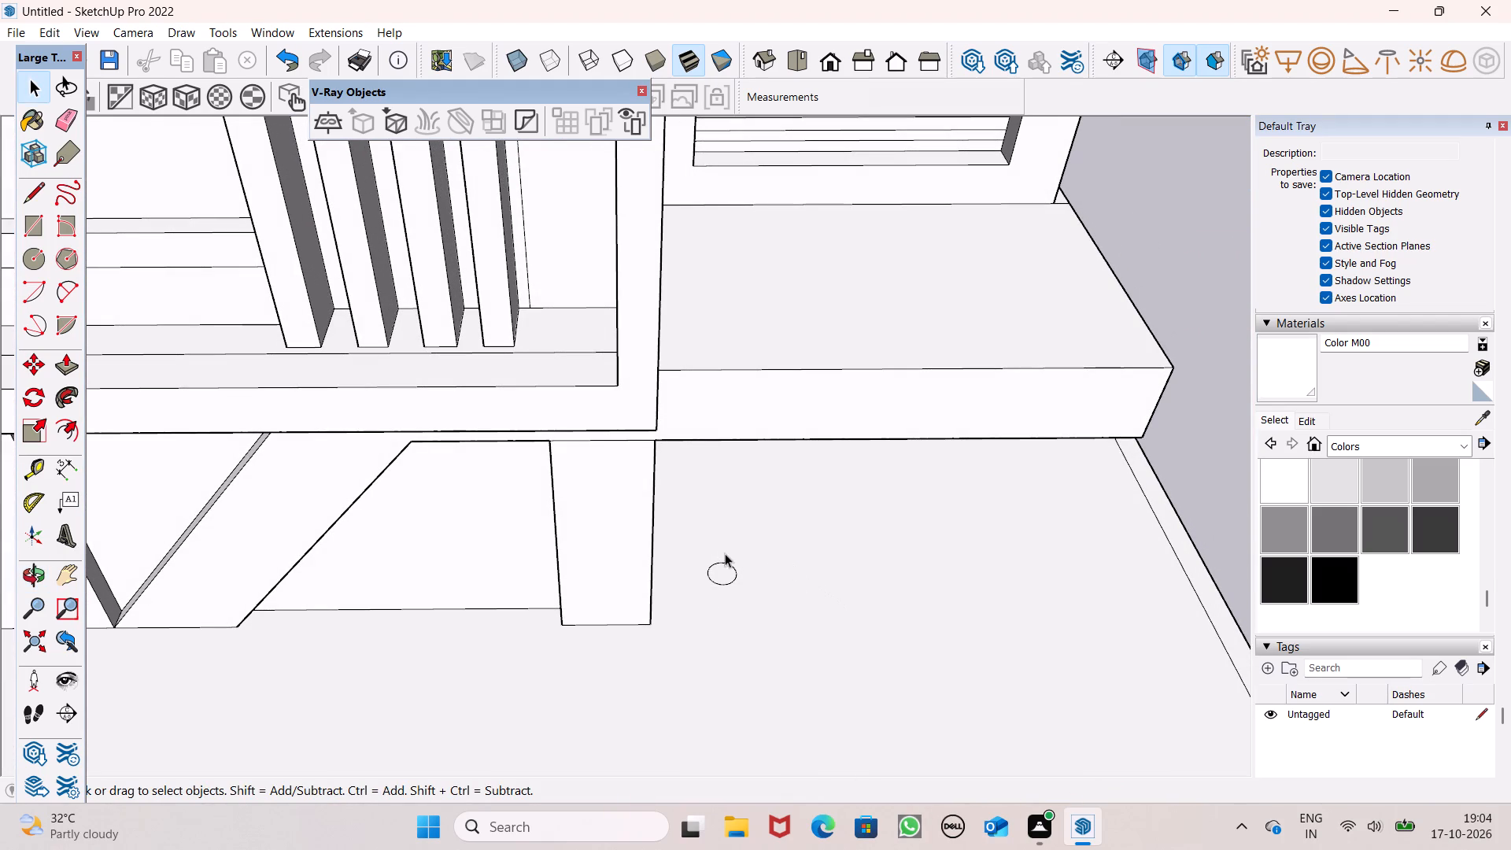
left_click_drag(694, 550, 763, 628)
key("Delete")
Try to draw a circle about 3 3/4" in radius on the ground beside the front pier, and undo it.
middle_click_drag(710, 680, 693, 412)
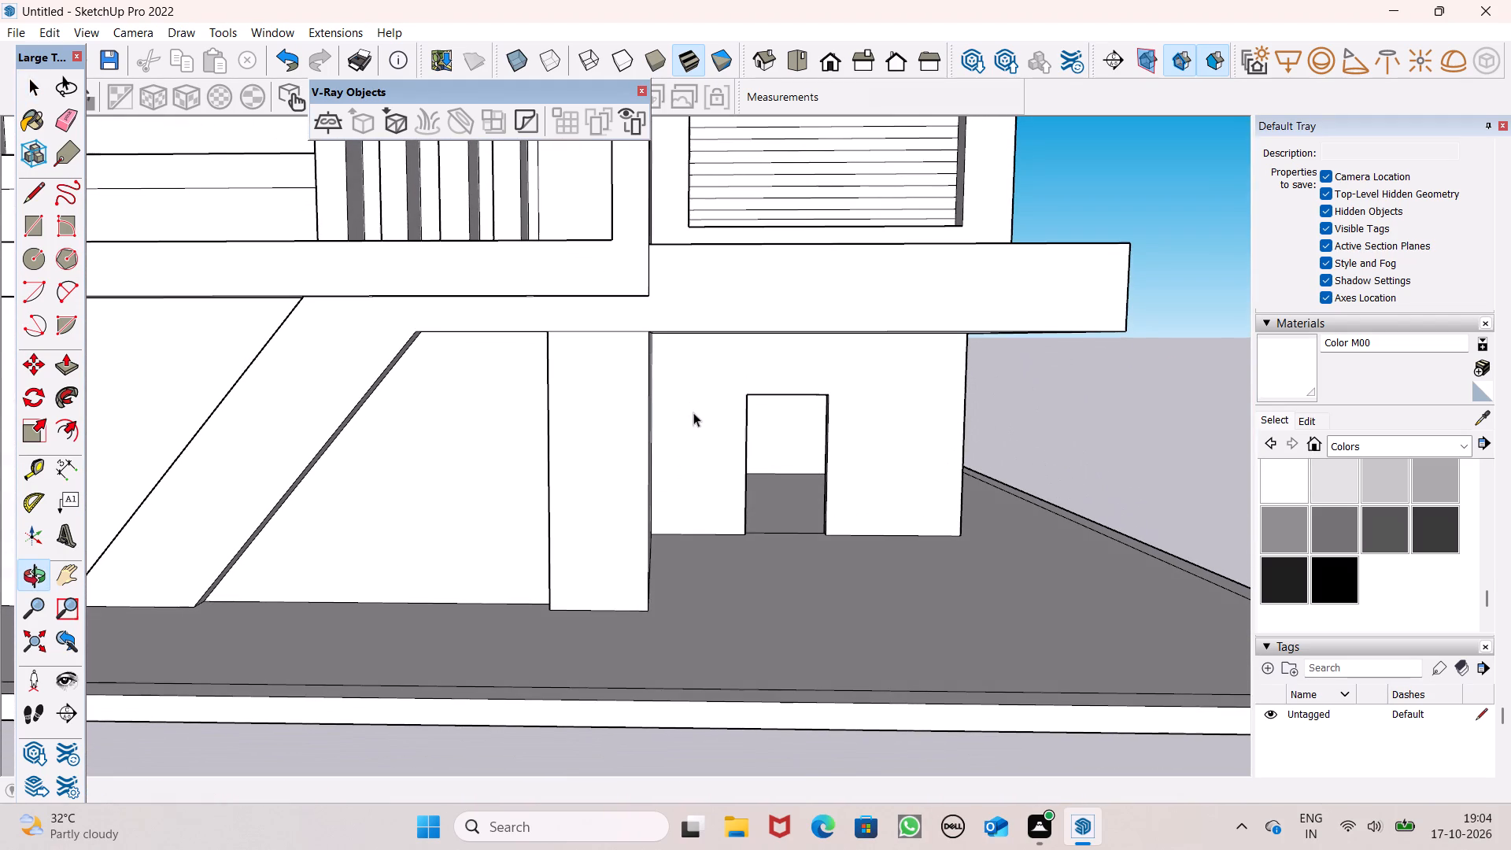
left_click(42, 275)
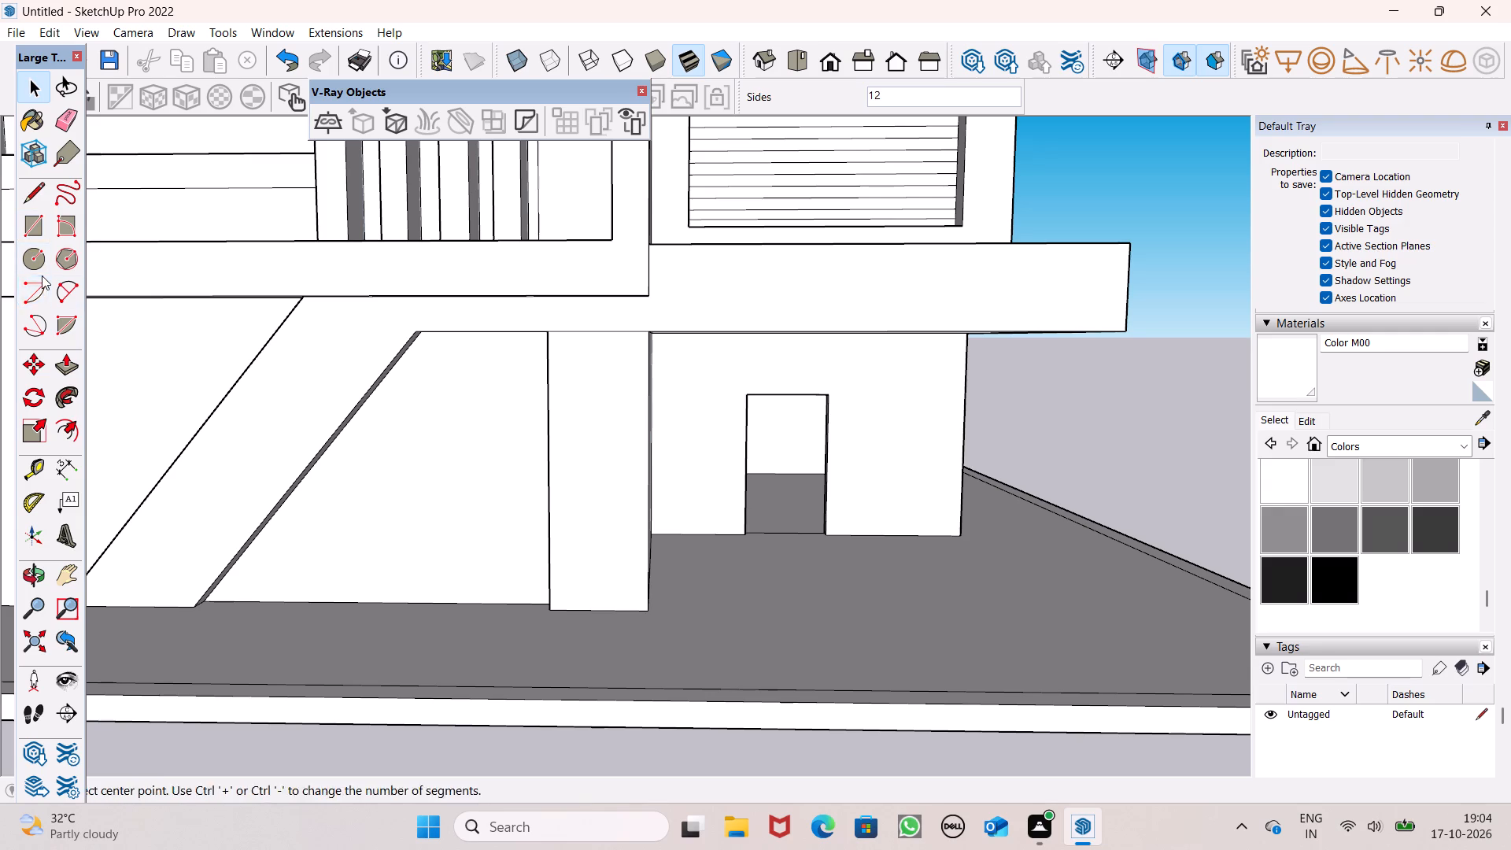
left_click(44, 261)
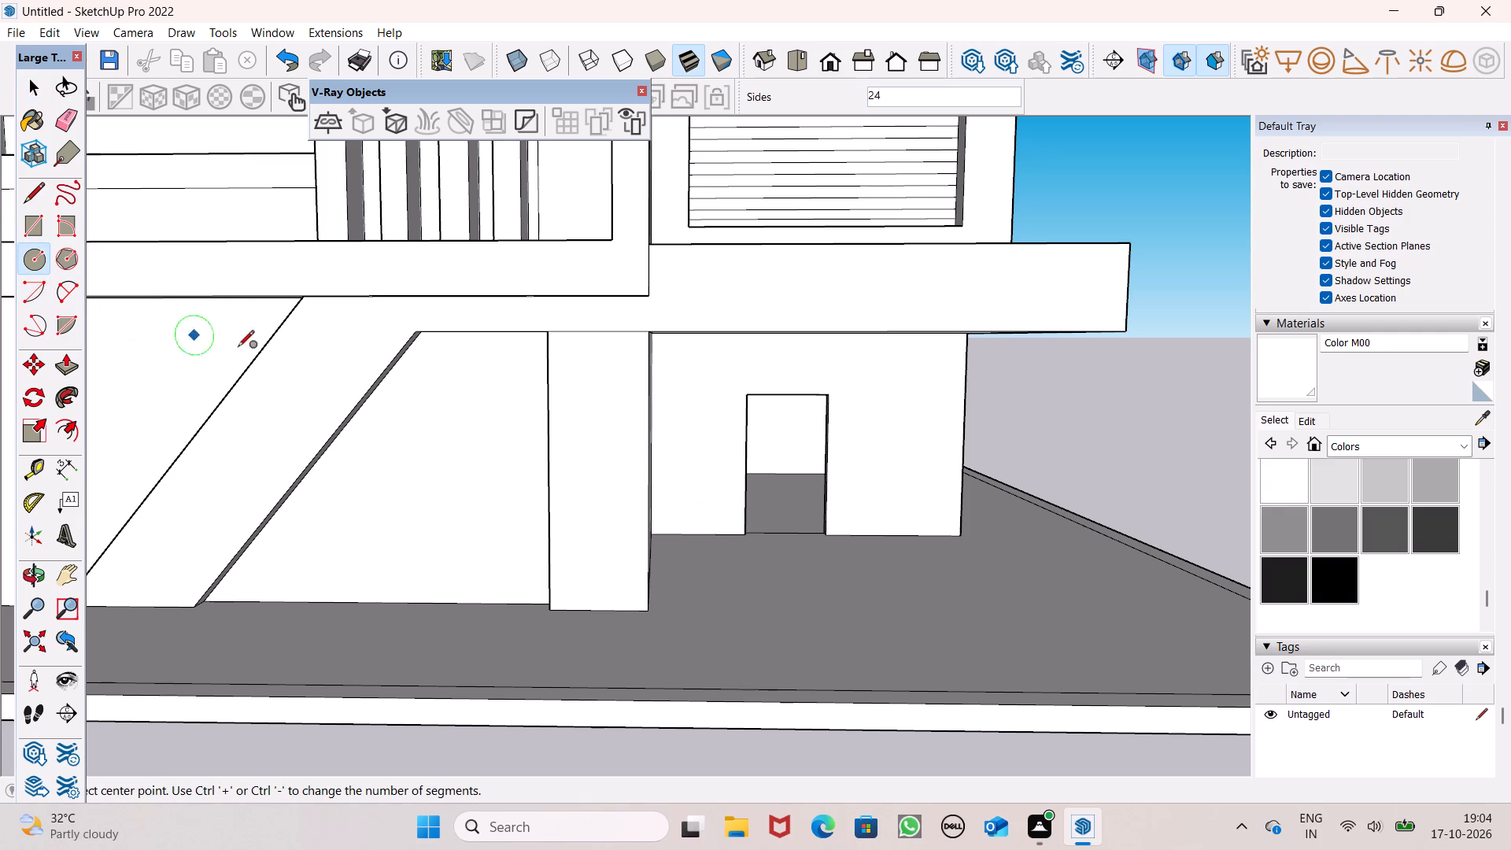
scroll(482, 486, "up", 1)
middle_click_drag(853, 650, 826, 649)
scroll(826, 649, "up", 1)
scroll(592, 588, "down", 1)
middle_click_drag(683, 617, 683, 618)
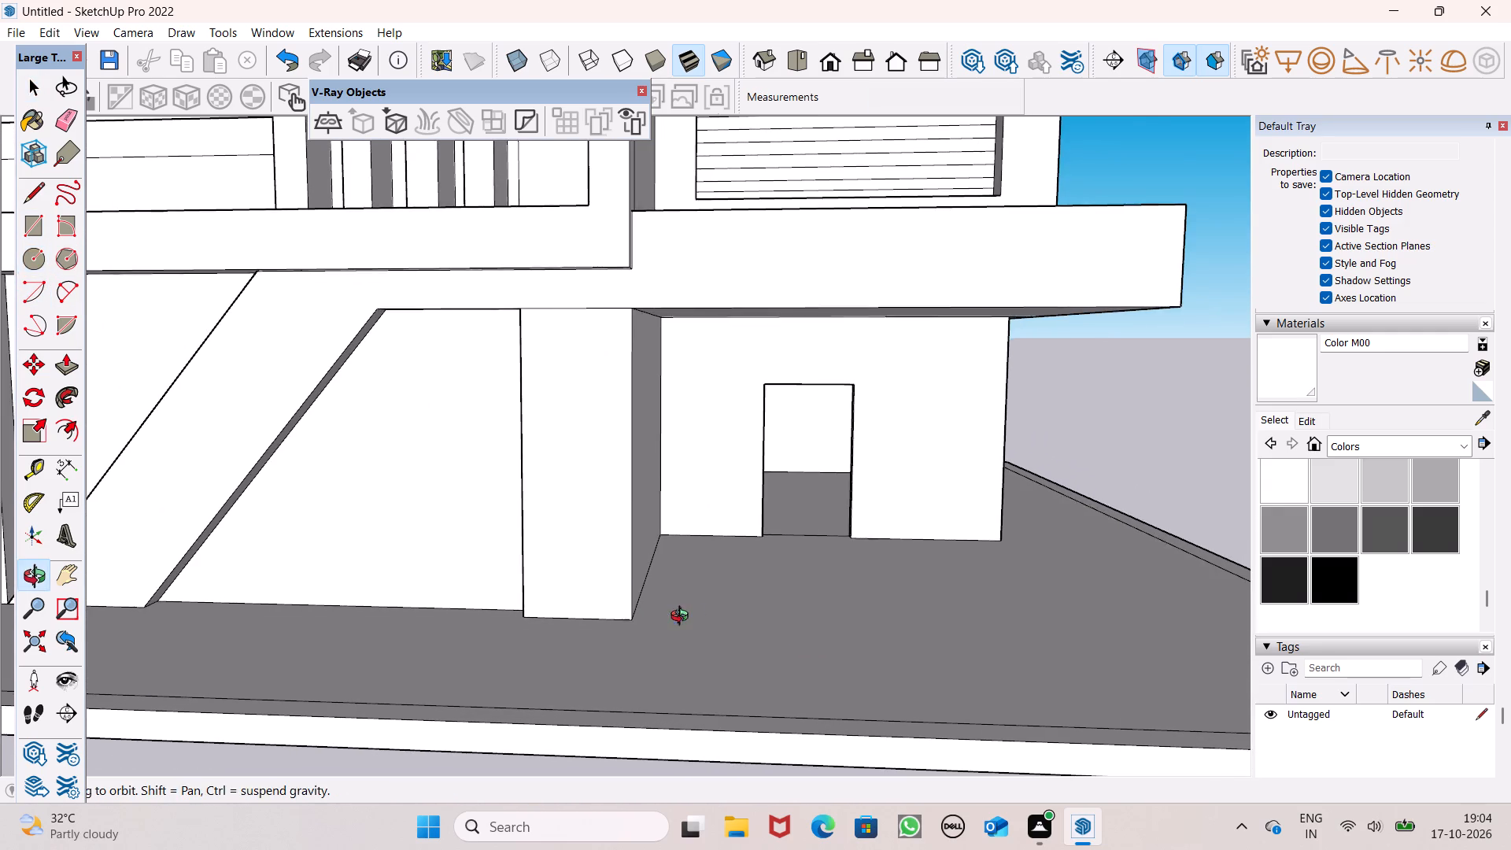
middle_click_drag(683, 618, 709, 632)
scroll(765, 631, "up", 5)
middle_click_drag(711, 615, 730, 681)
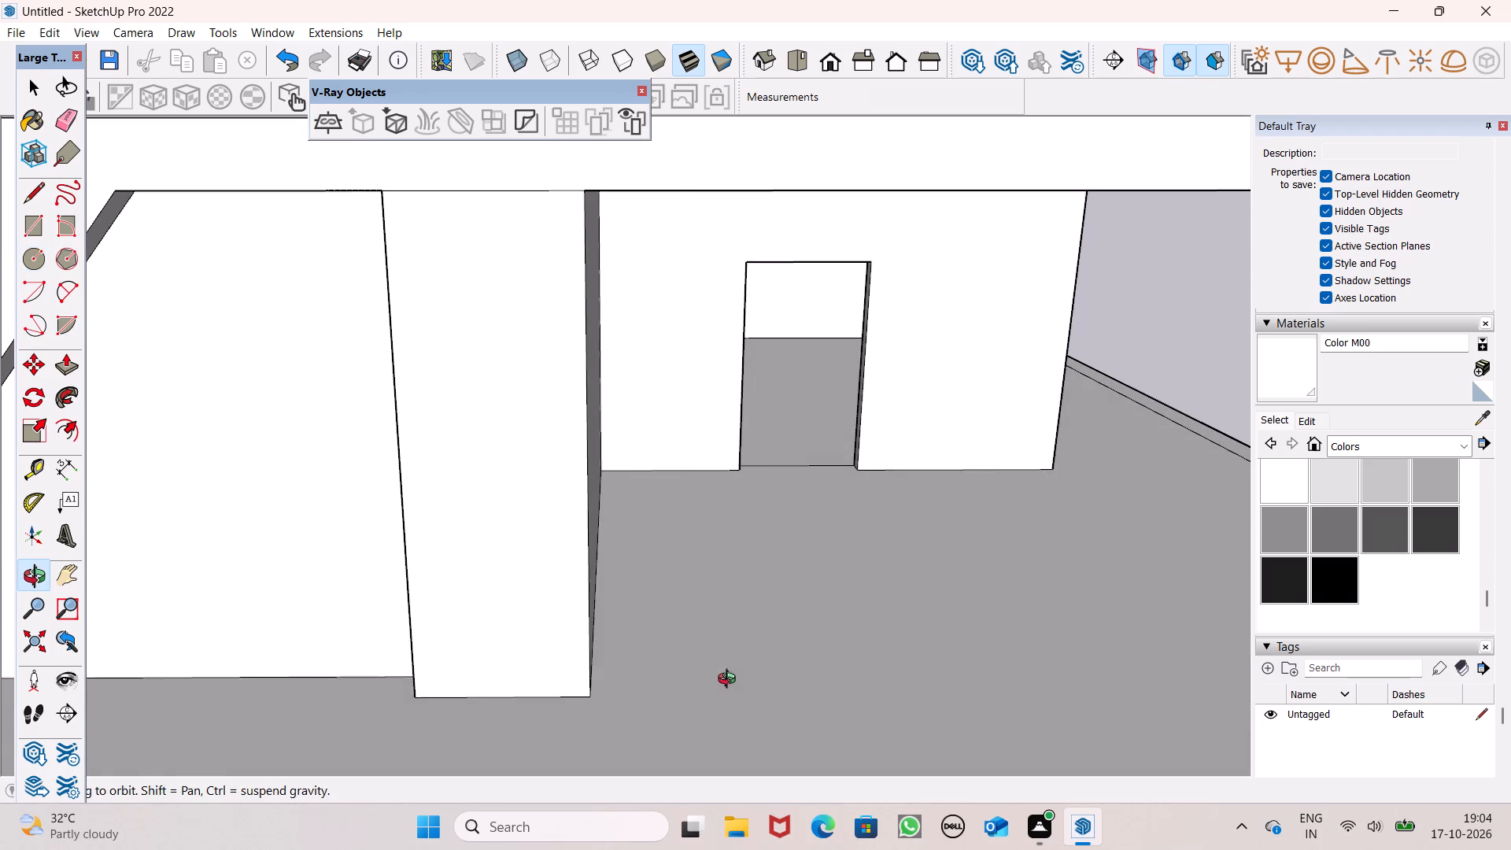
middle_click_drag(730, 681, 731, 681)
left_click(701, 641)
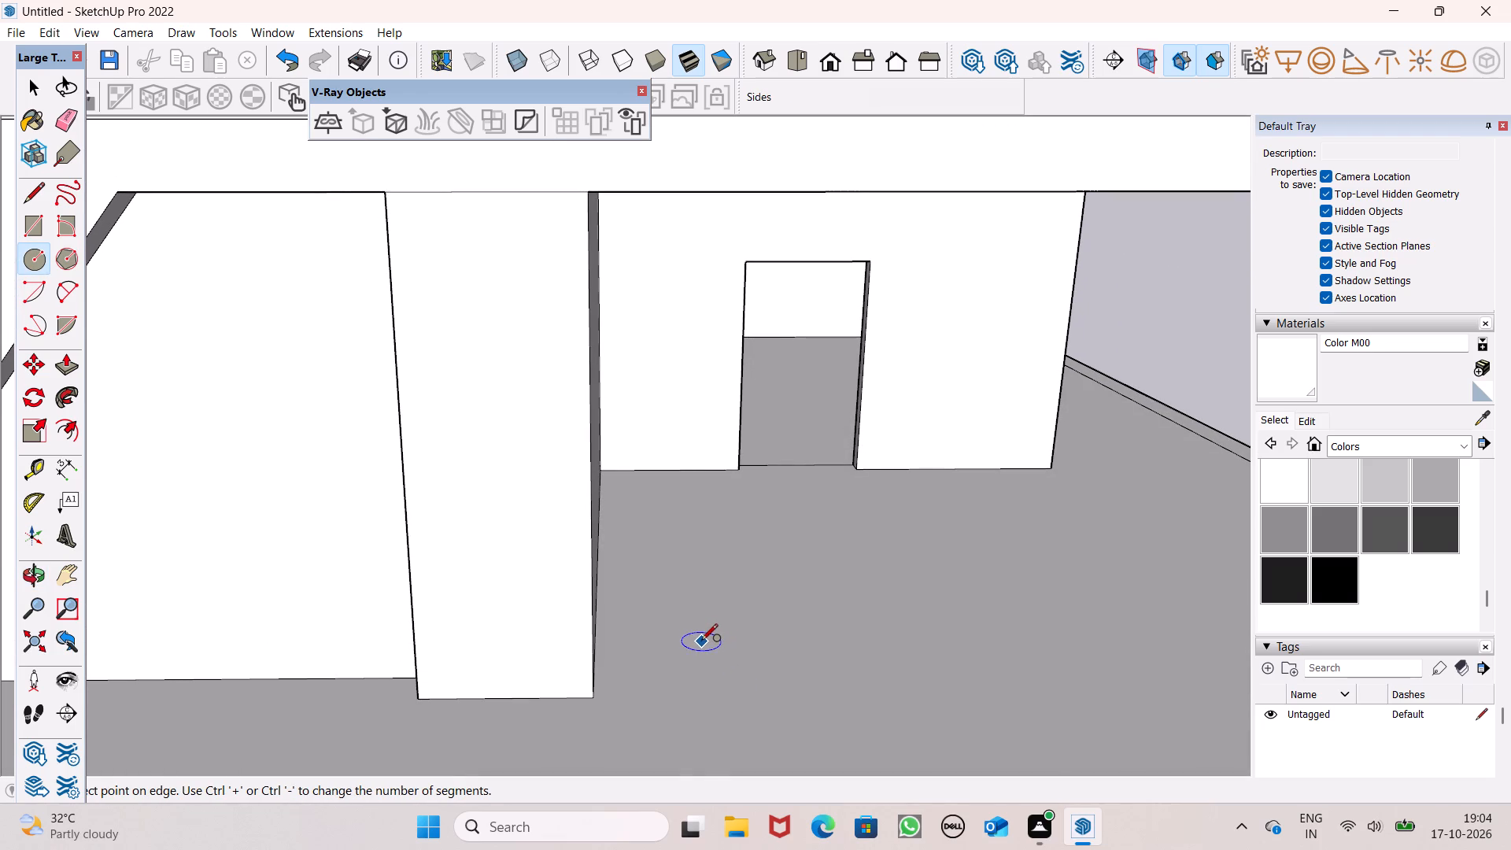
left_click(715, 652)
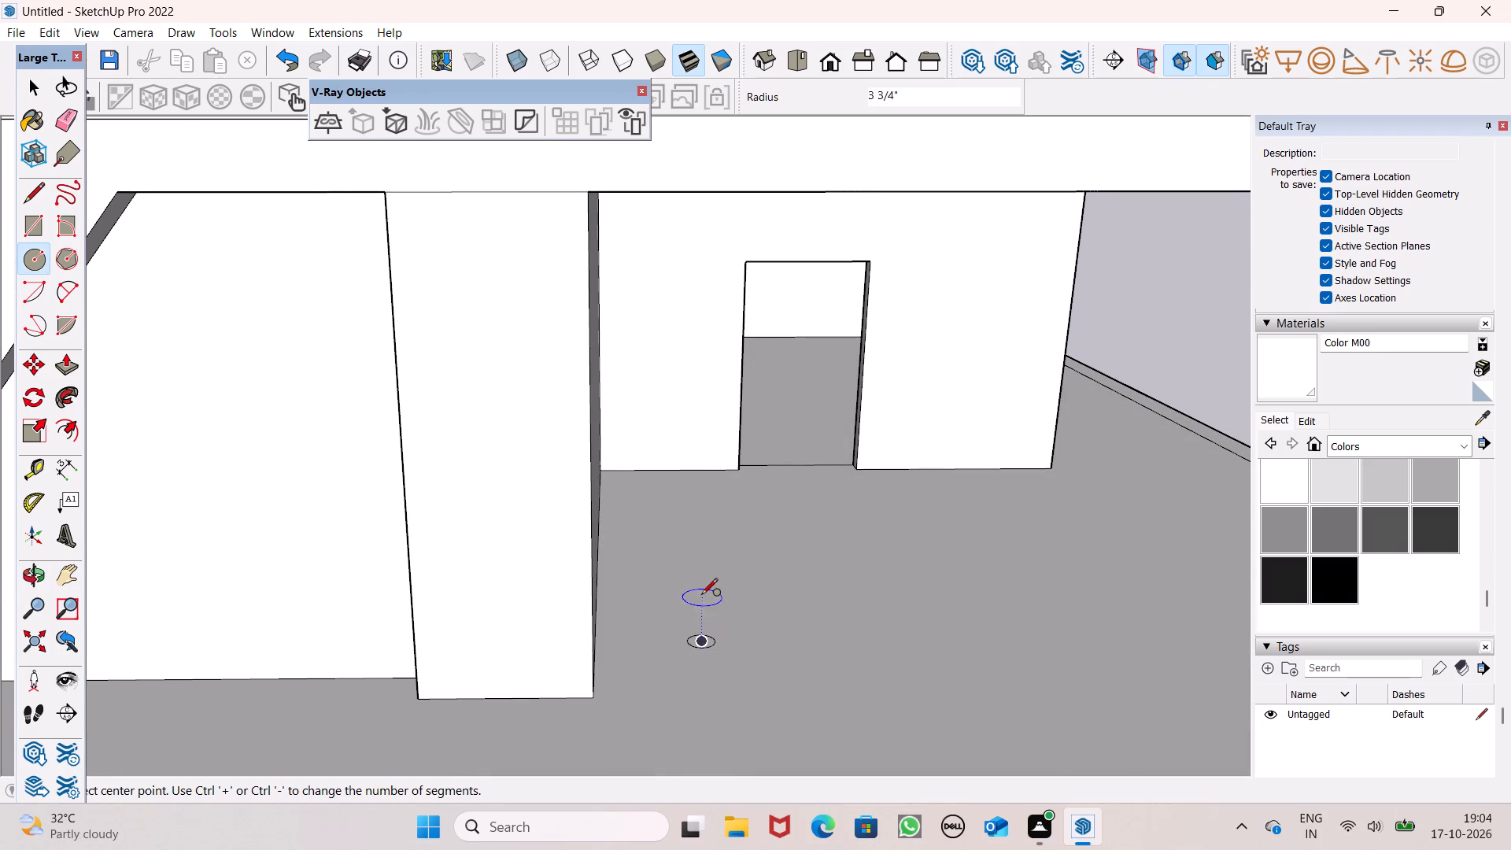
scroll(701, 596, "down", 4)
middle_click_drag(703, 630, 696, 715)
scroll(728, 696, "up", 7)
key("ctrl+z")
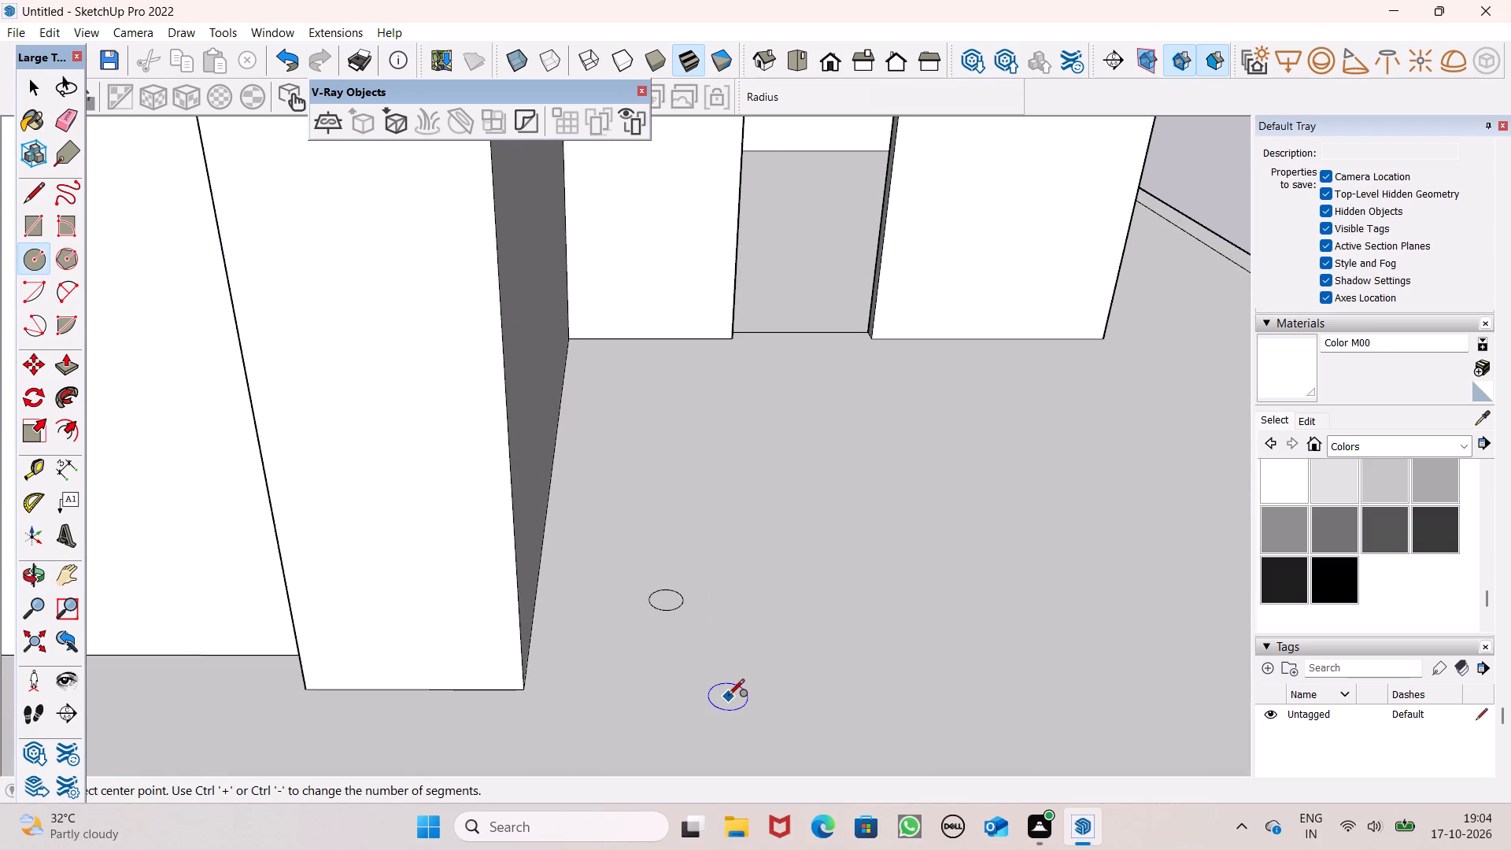
Draw a circle about 6 1/16" in radius on the ground beside the front pier.
middle_click_drag(726, 704, 719, 541, "ctrl")
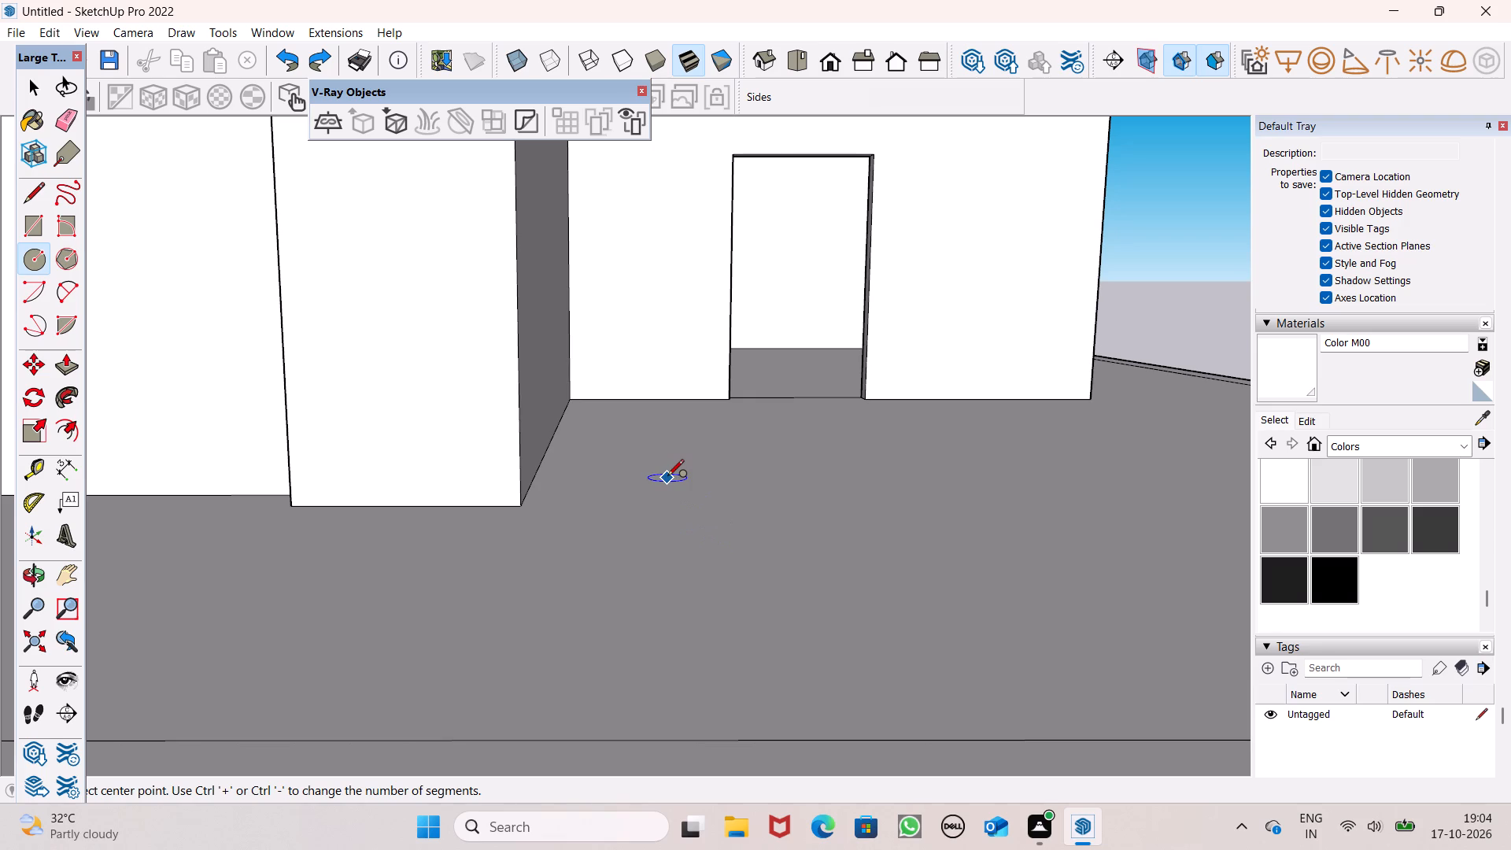
left_click(654, 474)
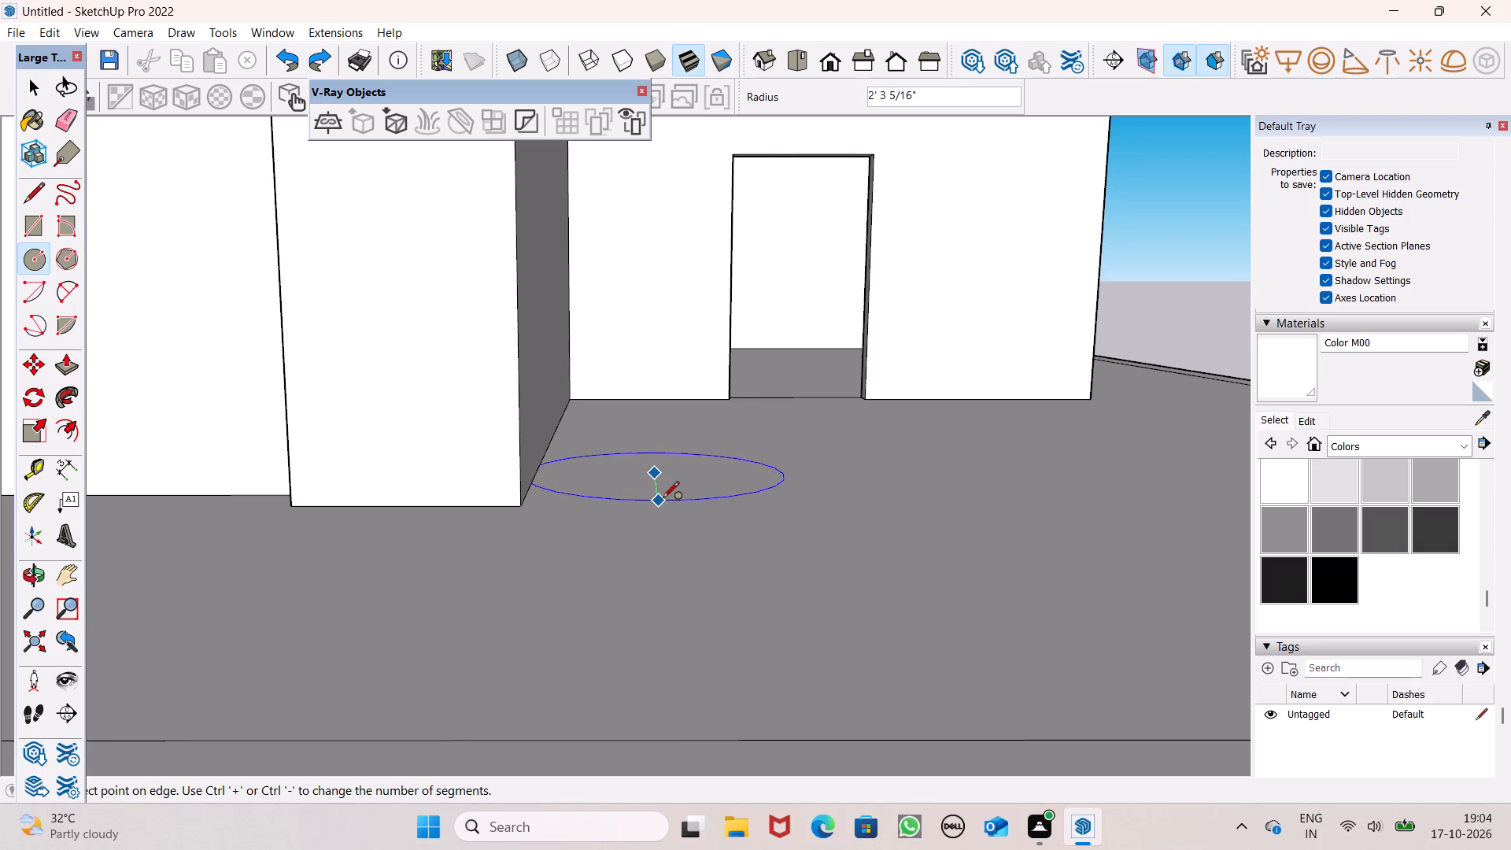
middle_click_drag(666, 498, 665, 664)
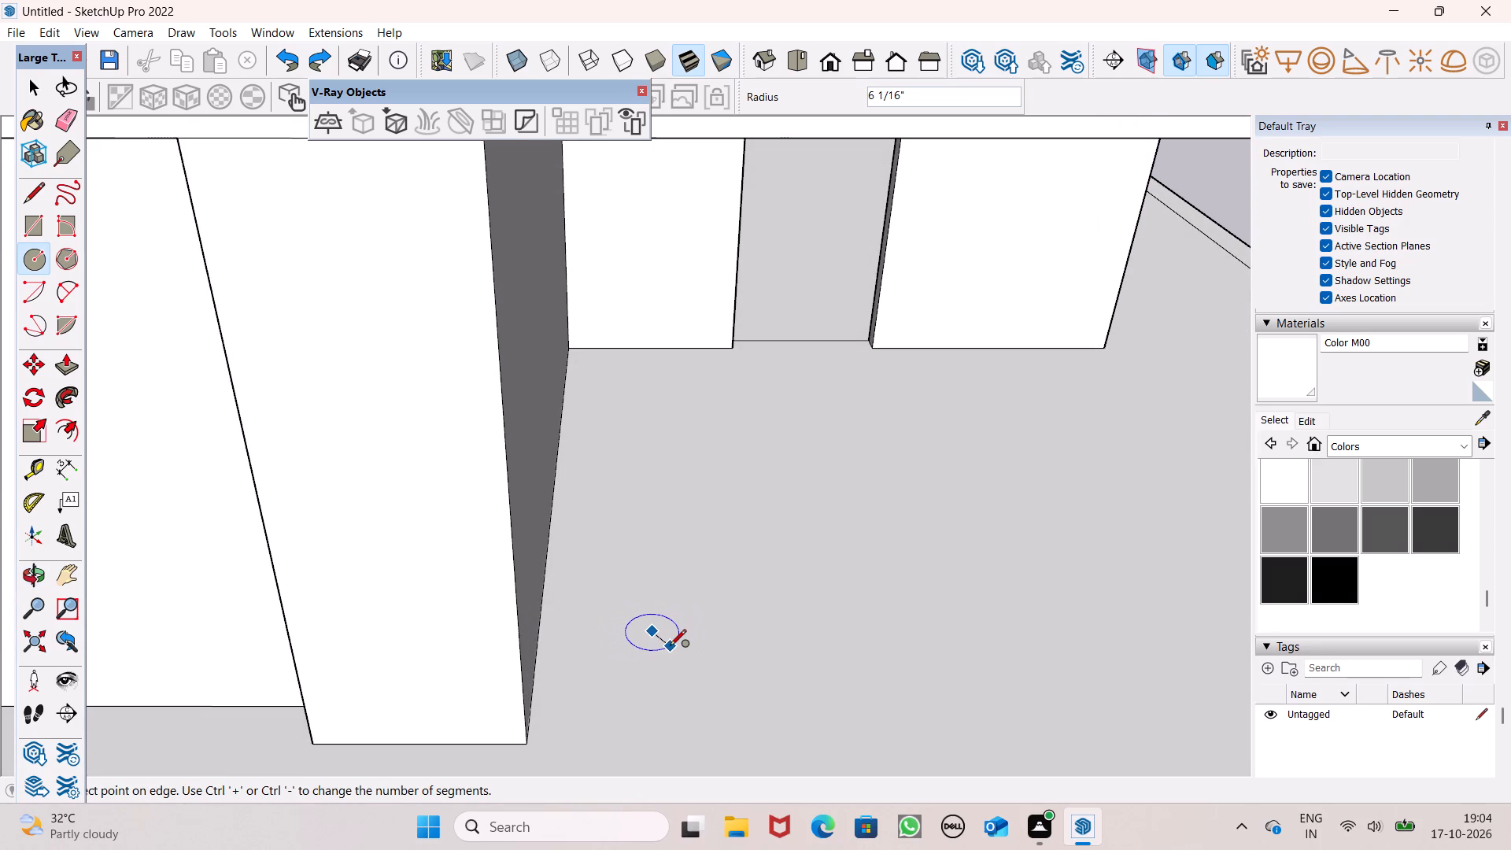
left_click(670, 645)
key("space")
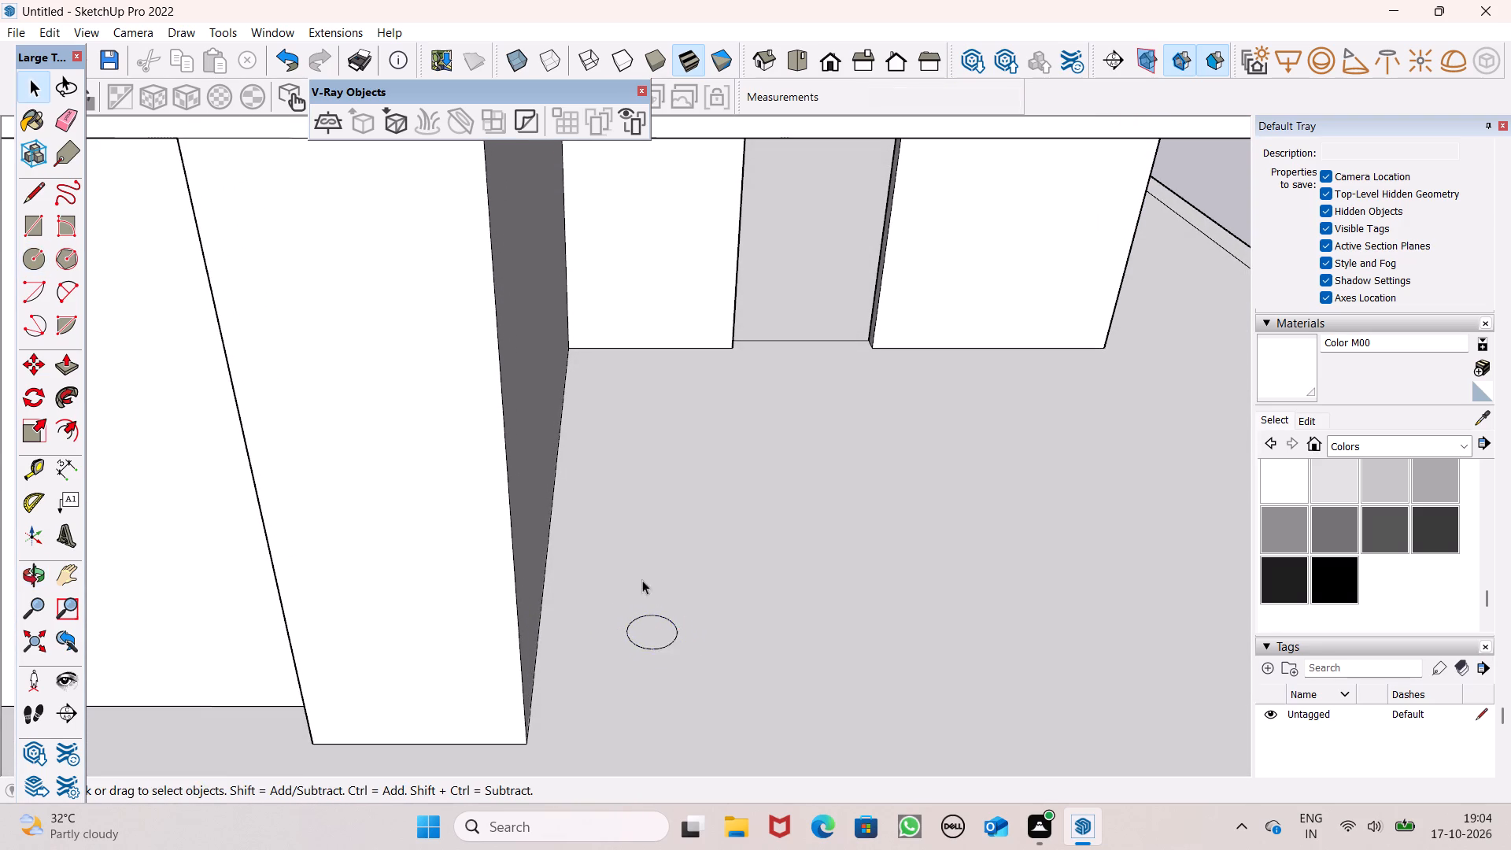
Copy the ground circle a short distance sideways, away from the pier and parallel to the slab's front edge.
scroll(632, 562, "down", 3)
middle_click_drag(674, 658, 634, 391)
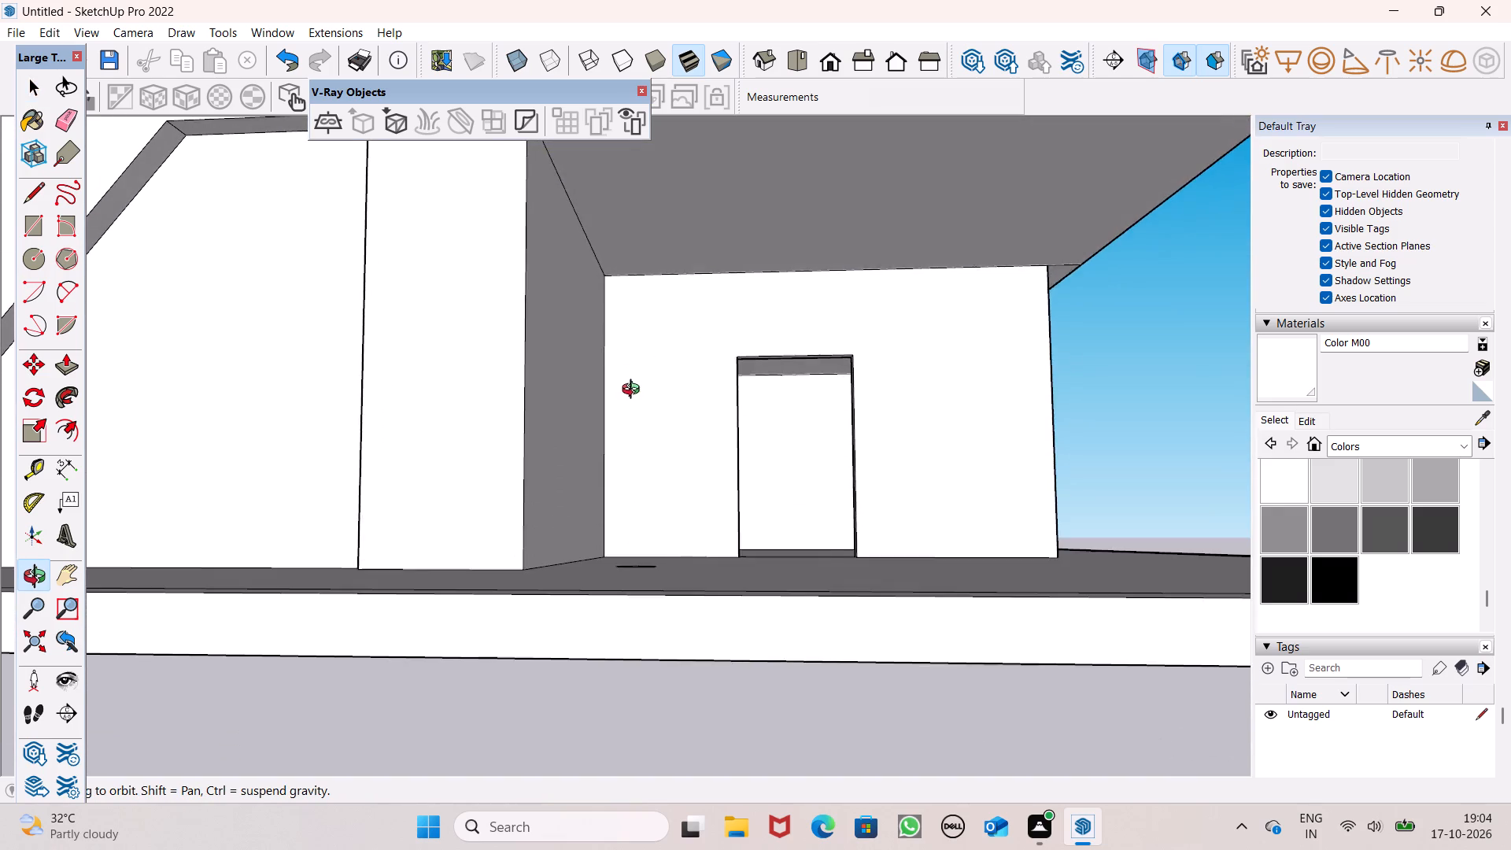
middle_click_drag(634, 391, 627, 617)
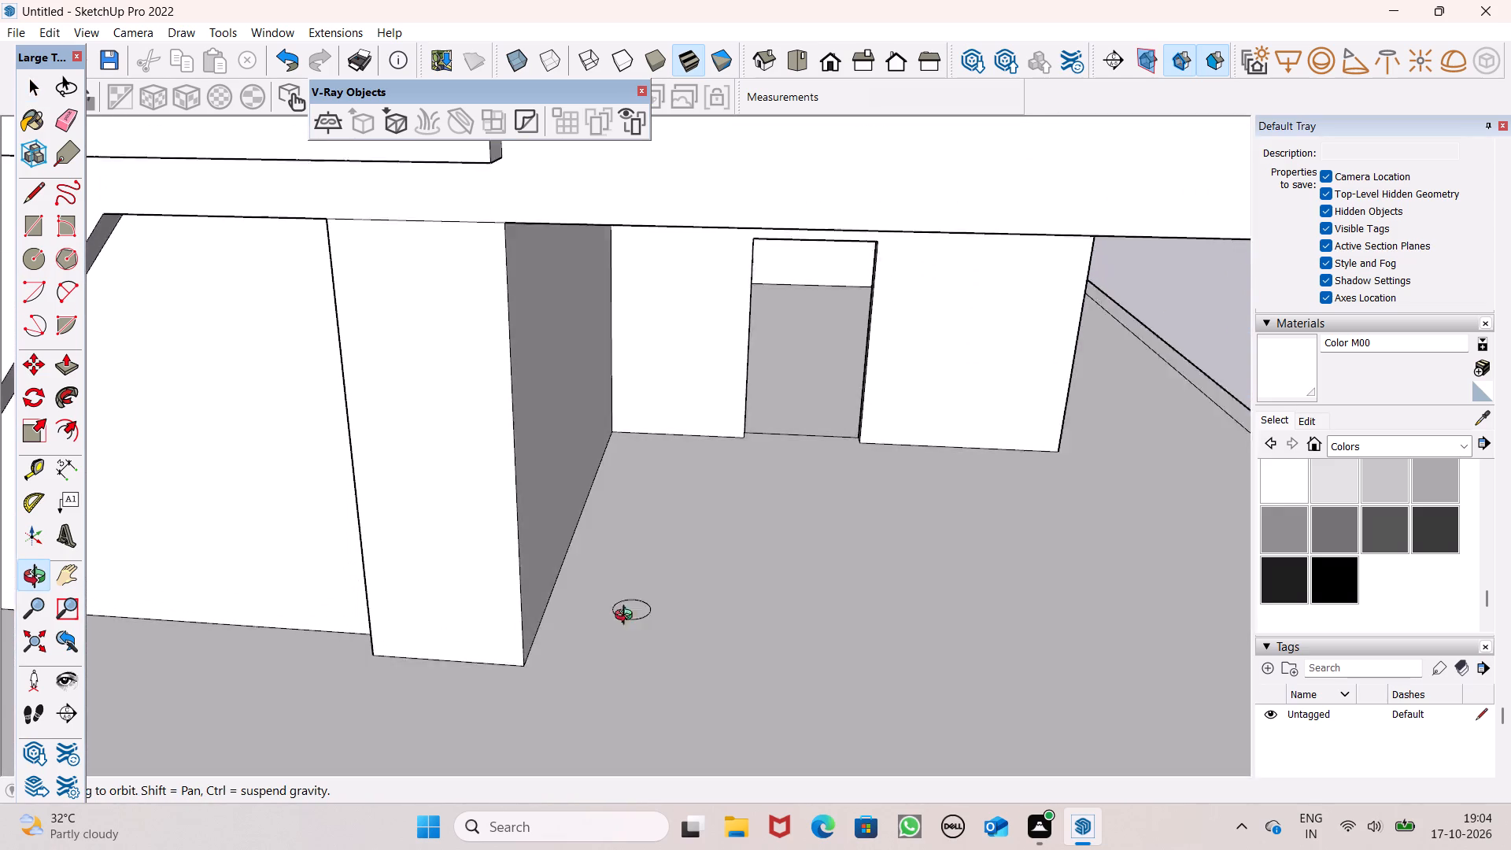
middle_click_drag(627, 617, 628, 623)
scroll(652, 636, "down", 4)
middle_click_drag(658, 671, 668, 765)
scroll(652, 667, "up", 4)
double_click(640, 601)
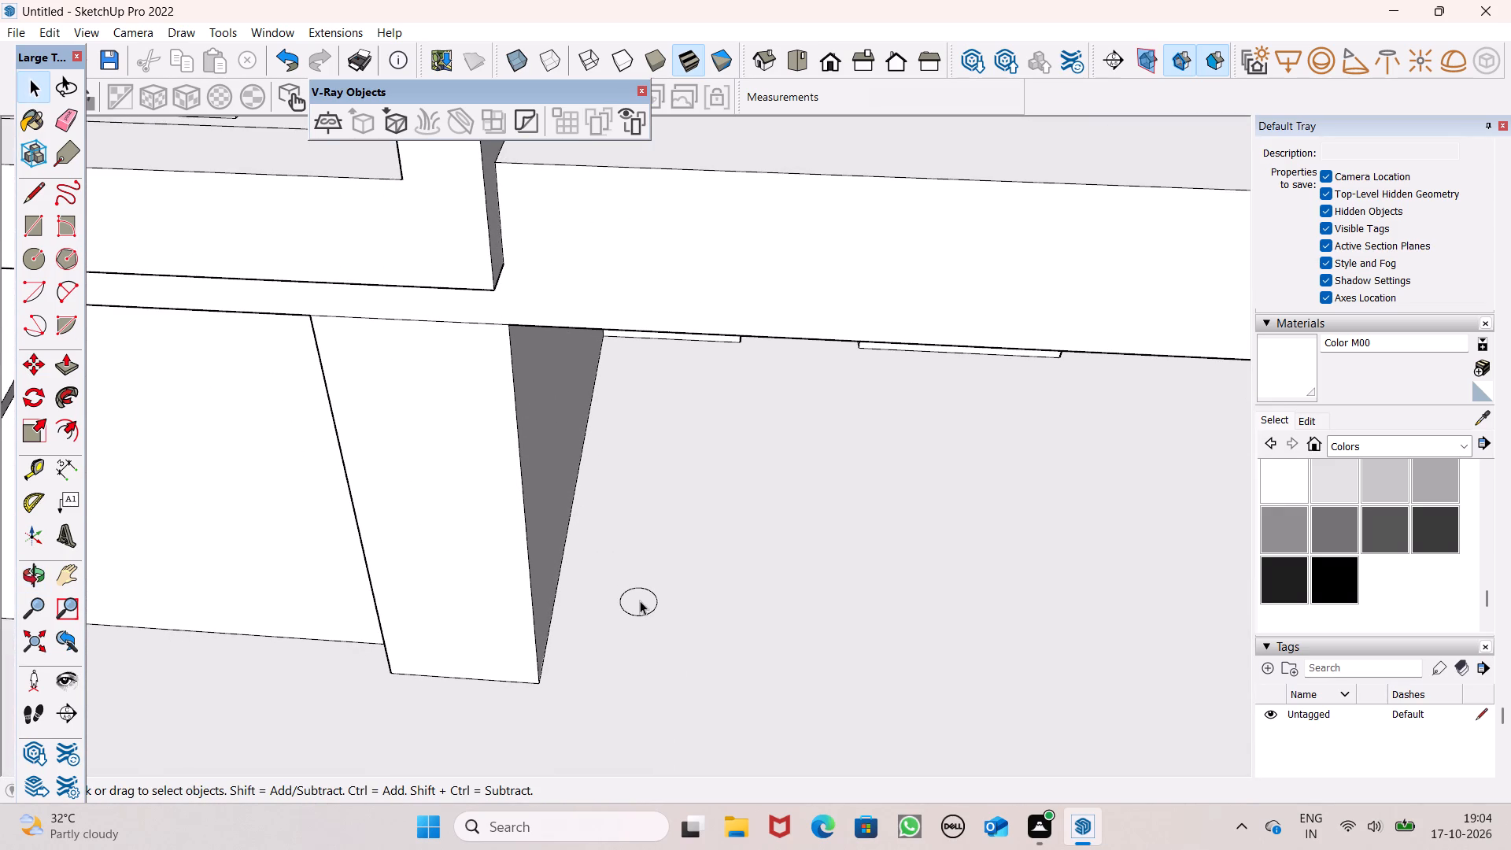
scroll(648, 589, "down", 1)
key("m")
key("Return")
middle_click_drag(748, 650, 743, 640)
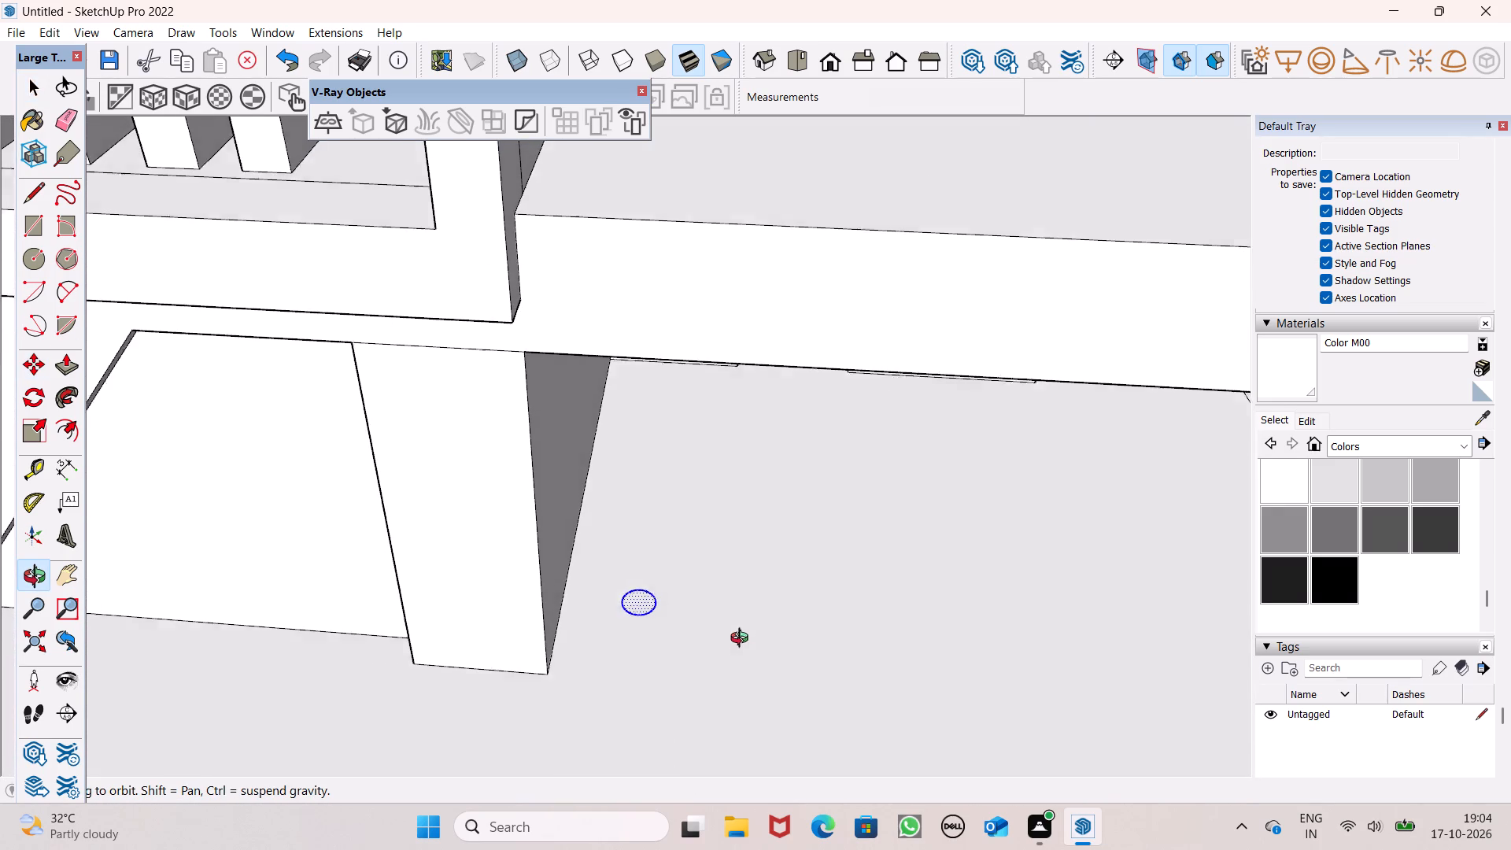
middle_click_drag(743, 640, 763, 596)
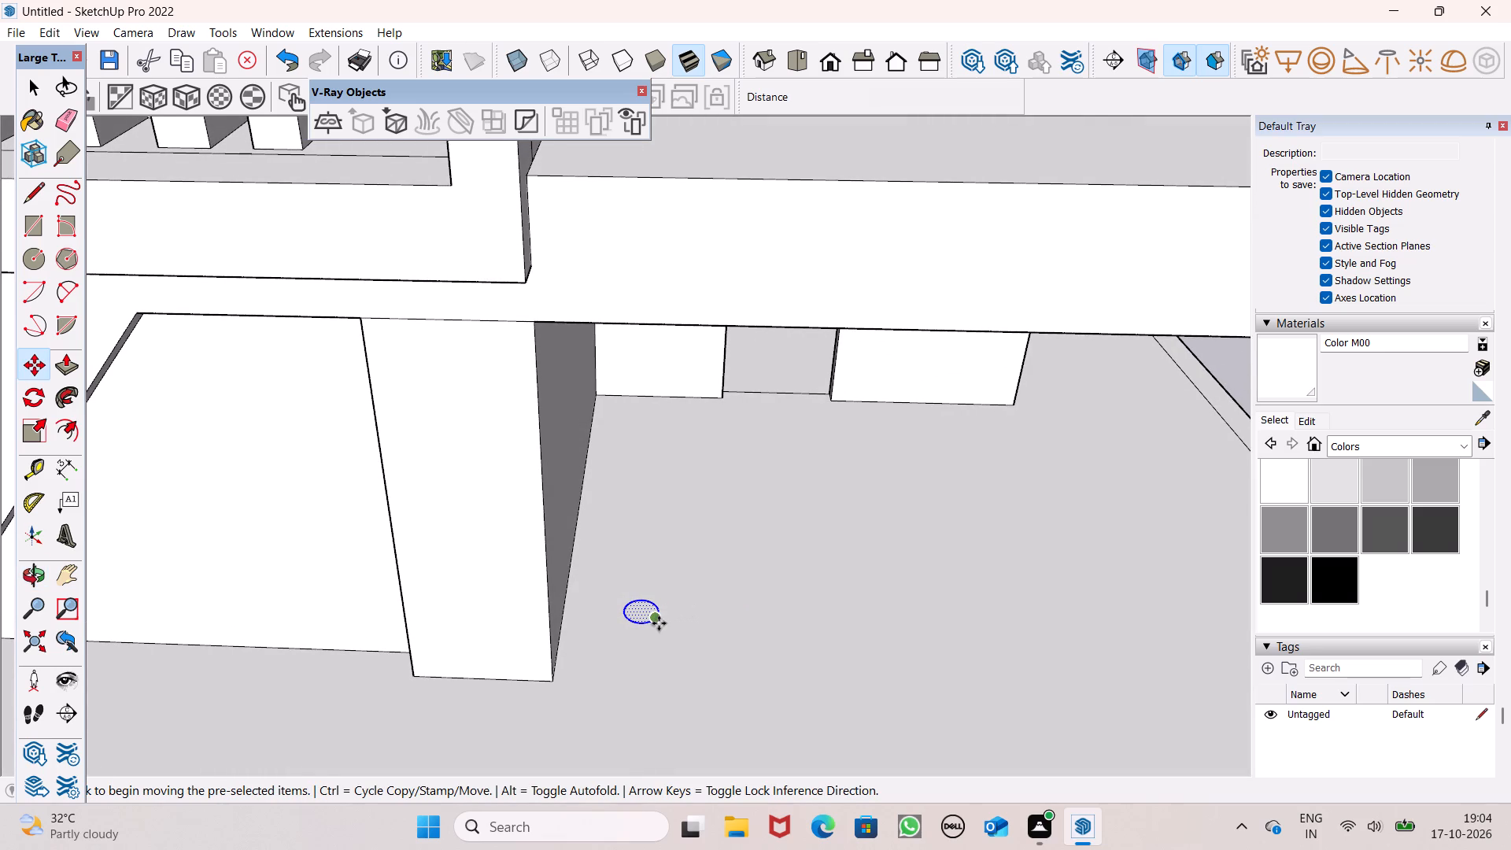
left_click_drag(659, 623, 727, 627)
key("space")
scroll(652, 574, "down", 3)
key("space")
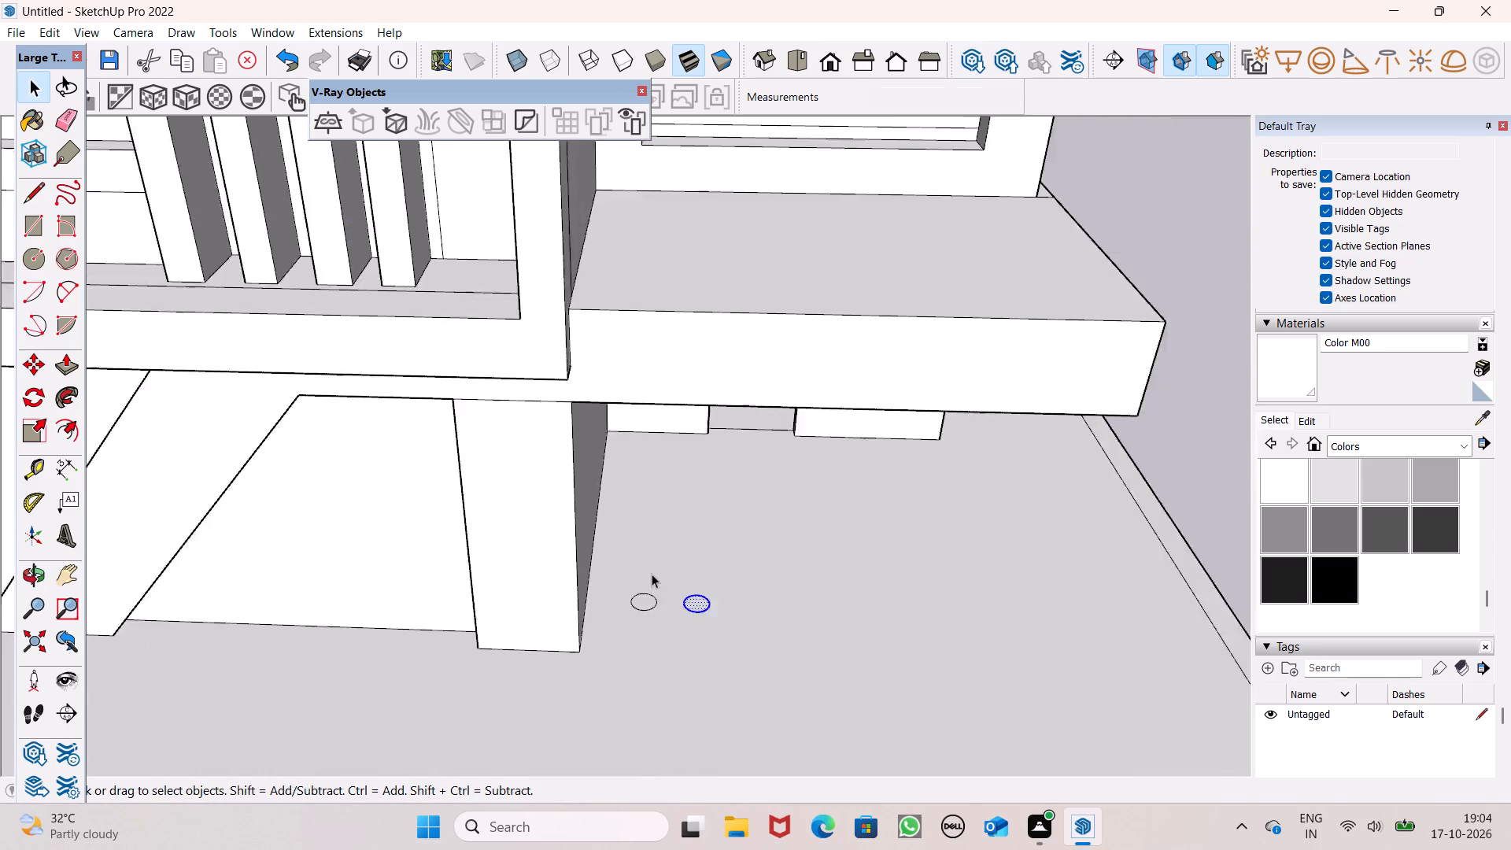
scroll(652, 574, "down", 3)
left_click(1164, 613)
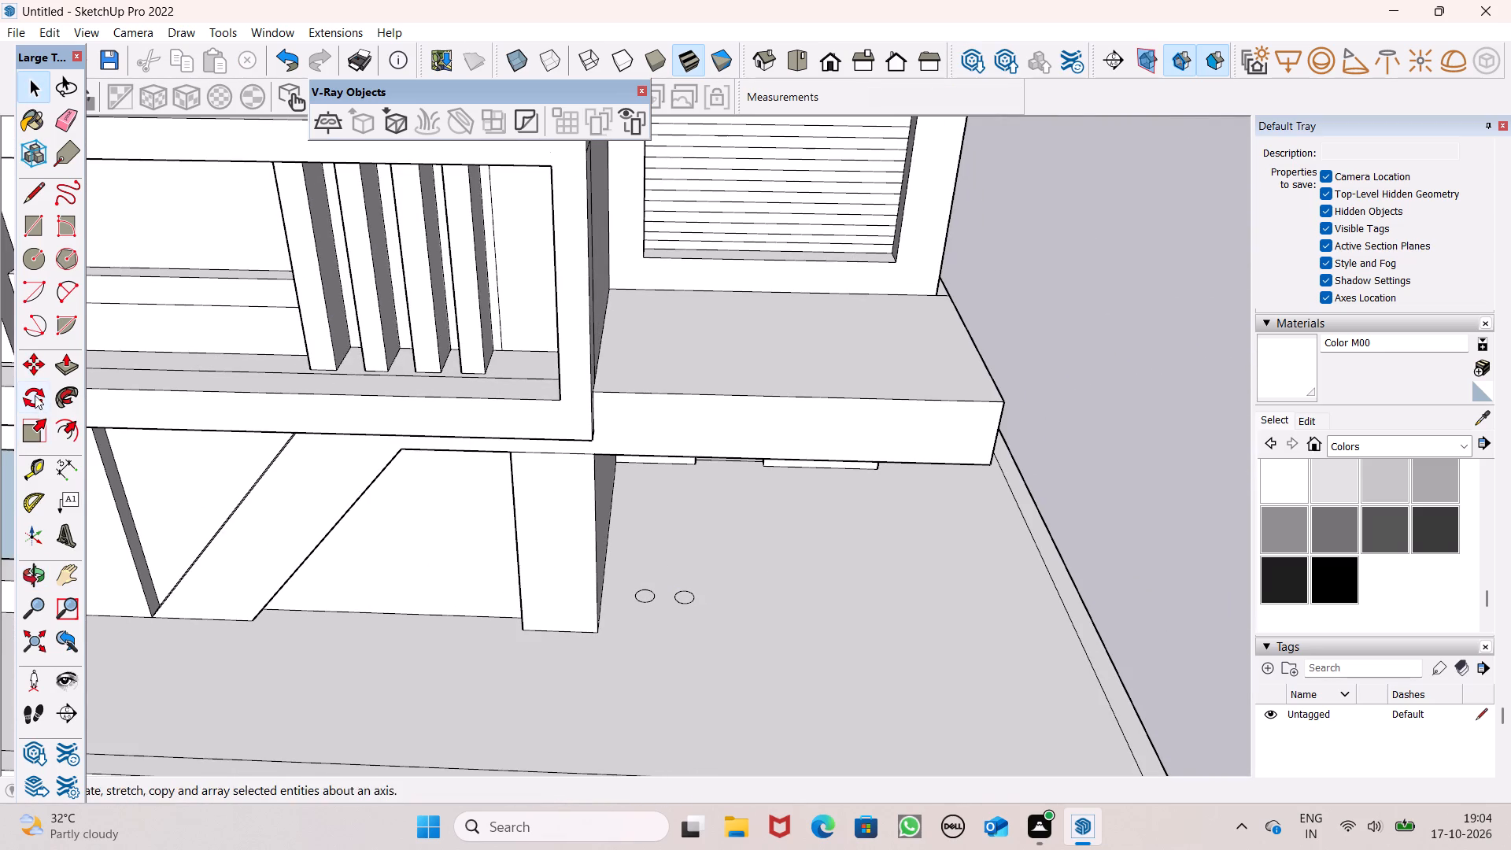
Extrude the two ground circles up toward the projecting slab as round columns, the one nearest the pier 10' high.
left_click(68, 371)
scroll(647, 527, "up", 4)
middle_click_drag(639, 523, 636, 452)
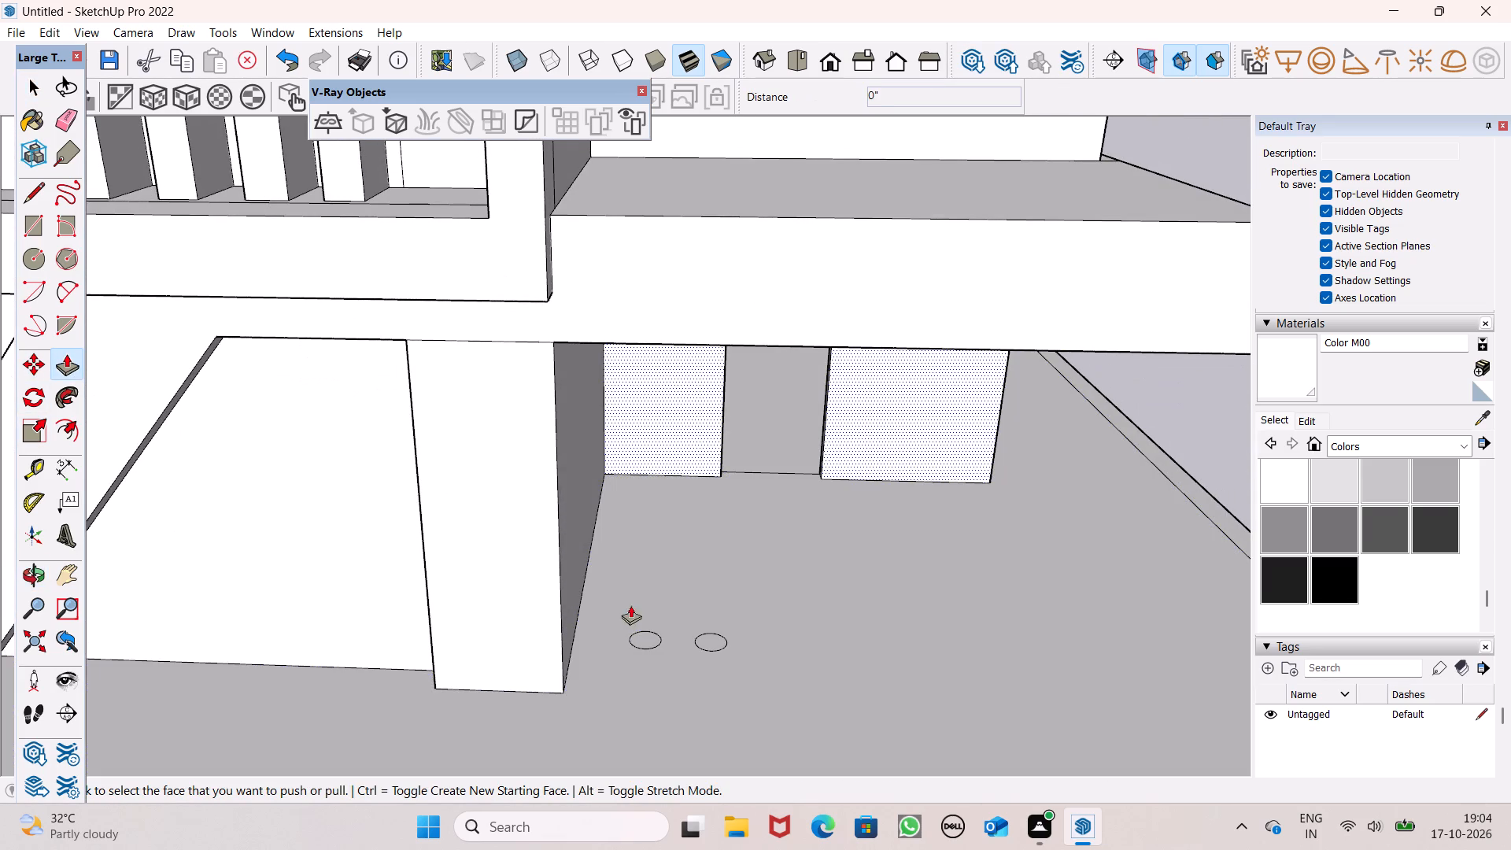
left_click_drag(647, 635, 658, 397)
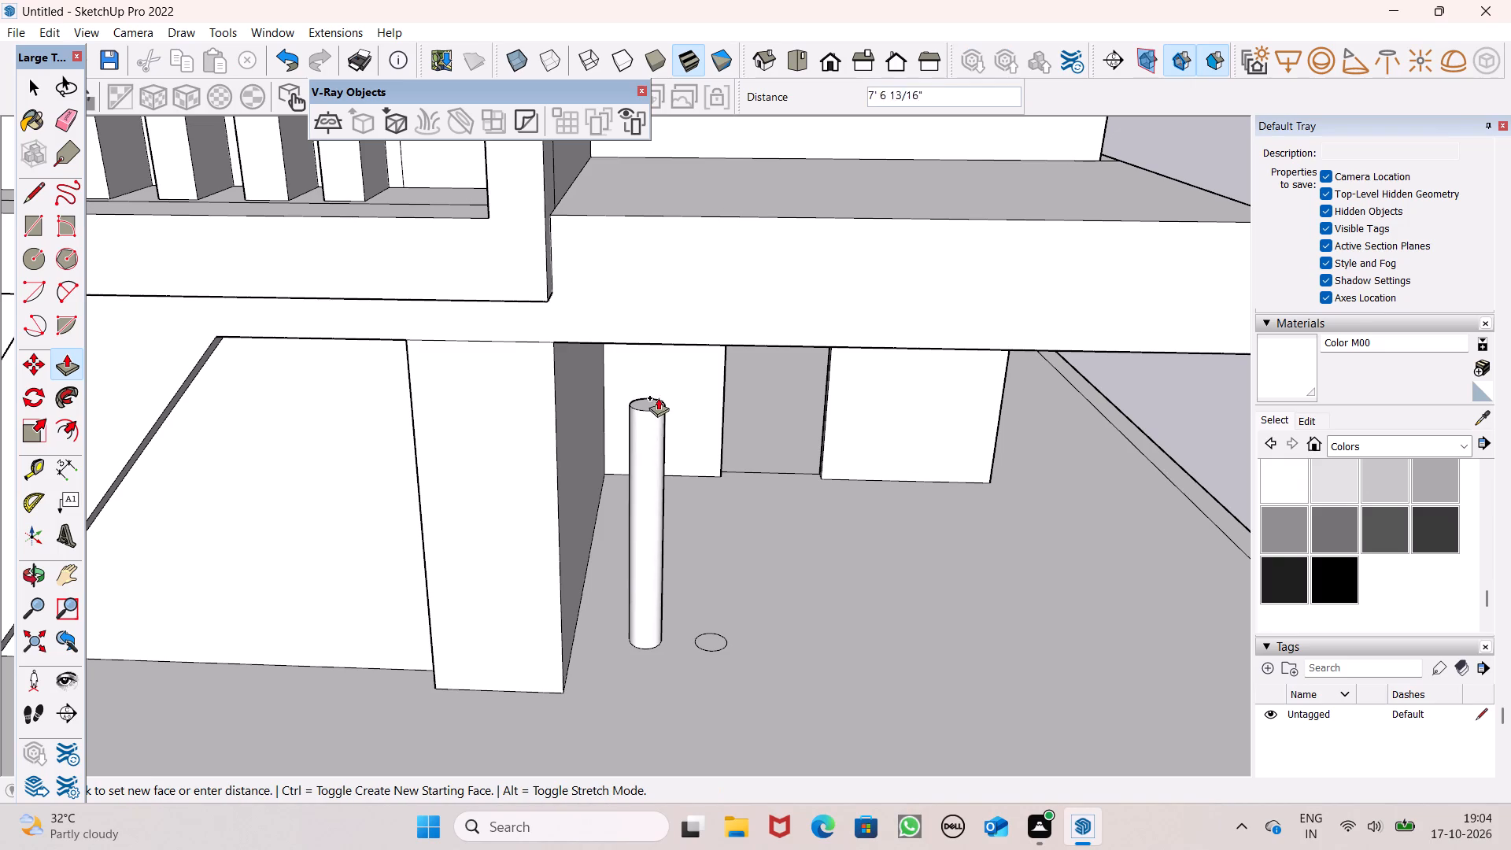
left_click_drag(658, 397, 659, 339)
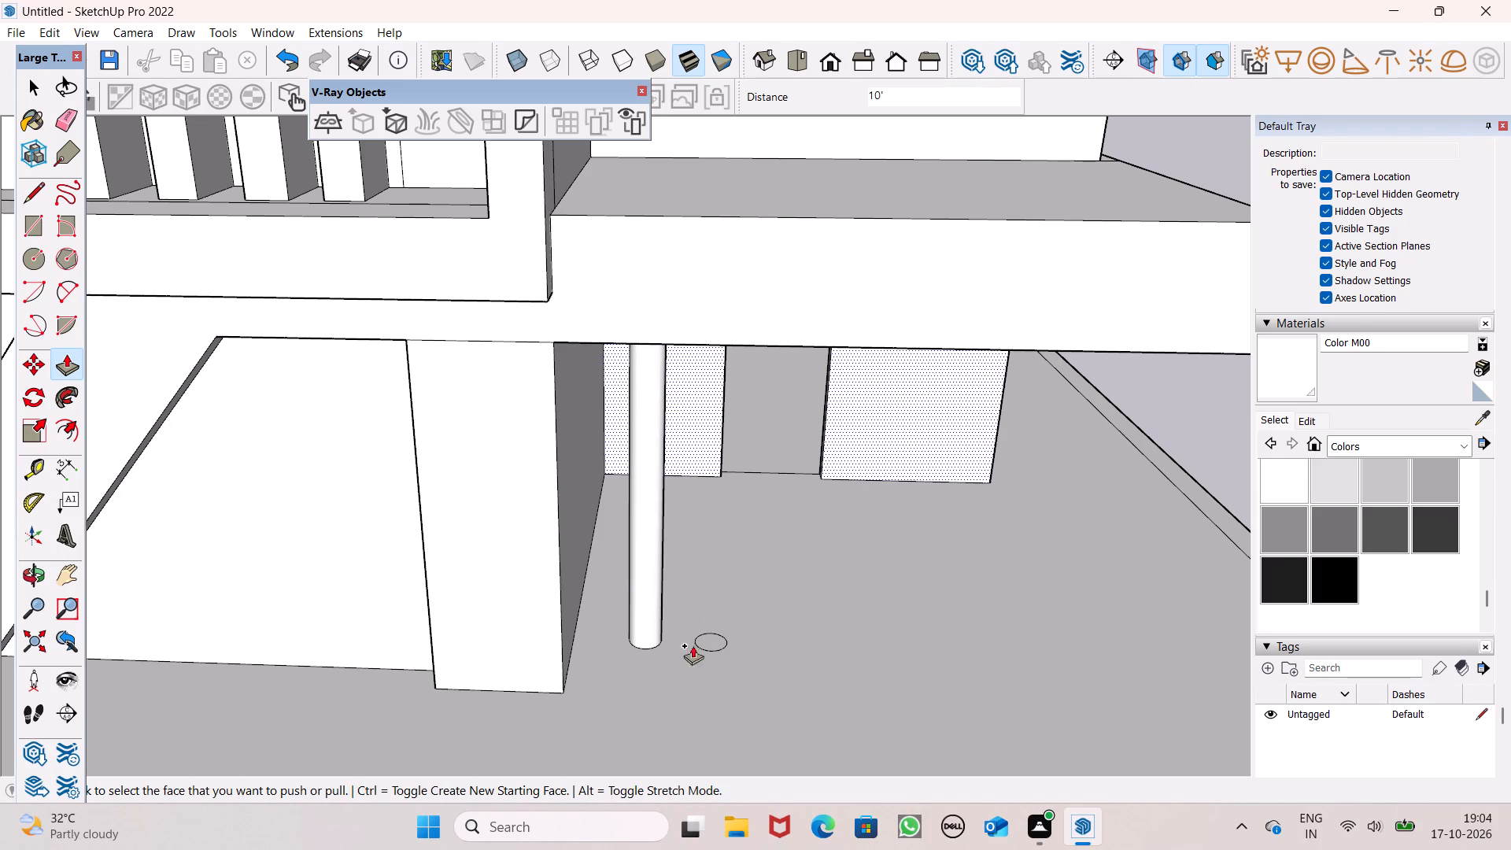
left_click_drag(718, 641, 734, 352)
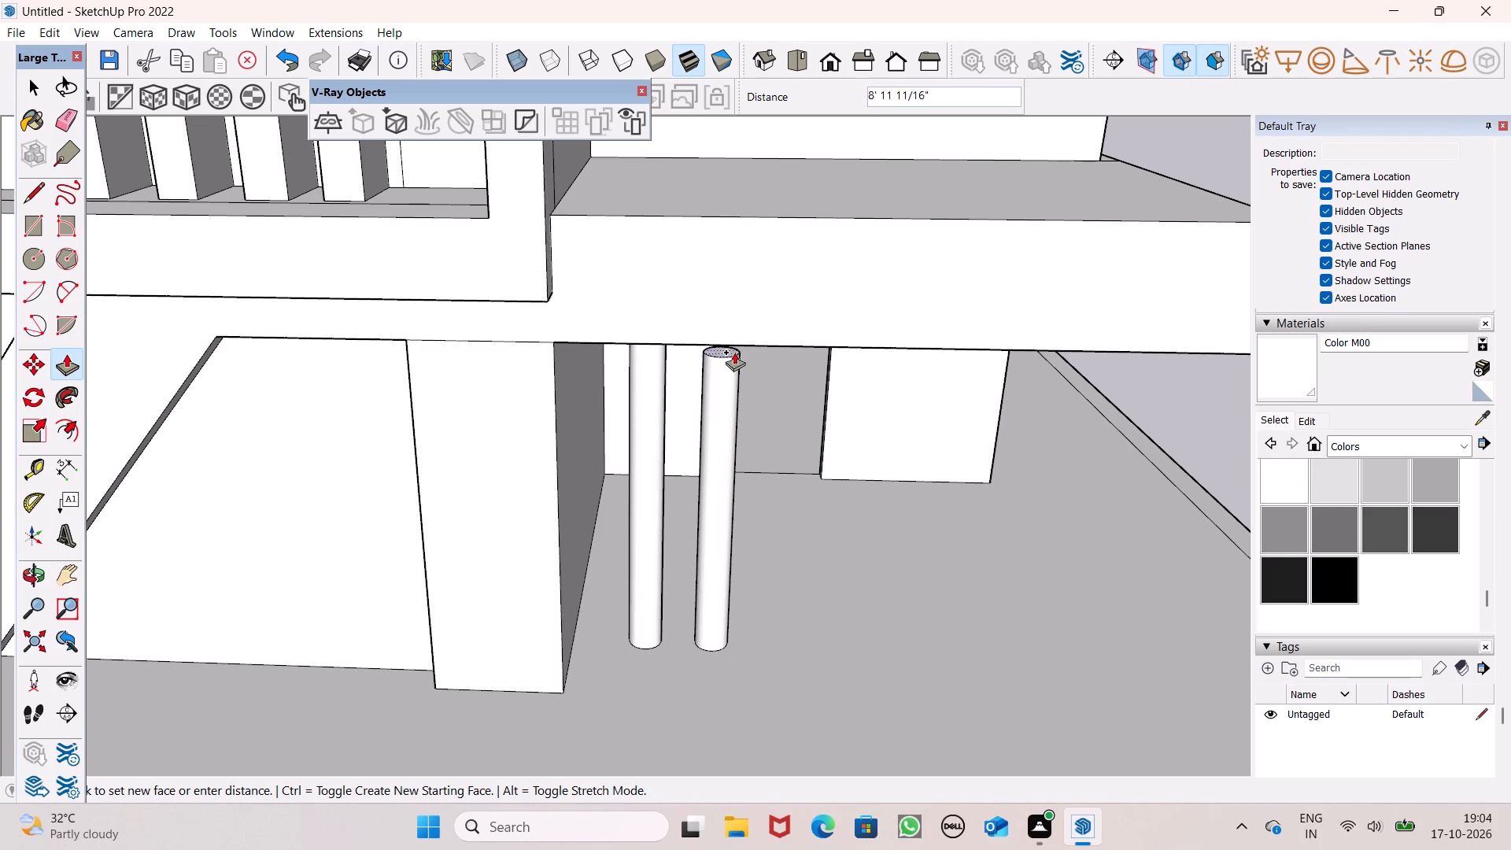
left_click_drag(734, 352, 737, 338)
Raise the outer column's top by about 3 15/16" and another 4 11/16" to meet the projecting slab's underside.
scroll(665, 533, "down", 3)
middle_click_drag(671, 541, 664, 309)
scroll(664, 309, "up", 8)
scroll(759, 264, "up", 7)
middle_click_drag(750, 344, 738, 430)
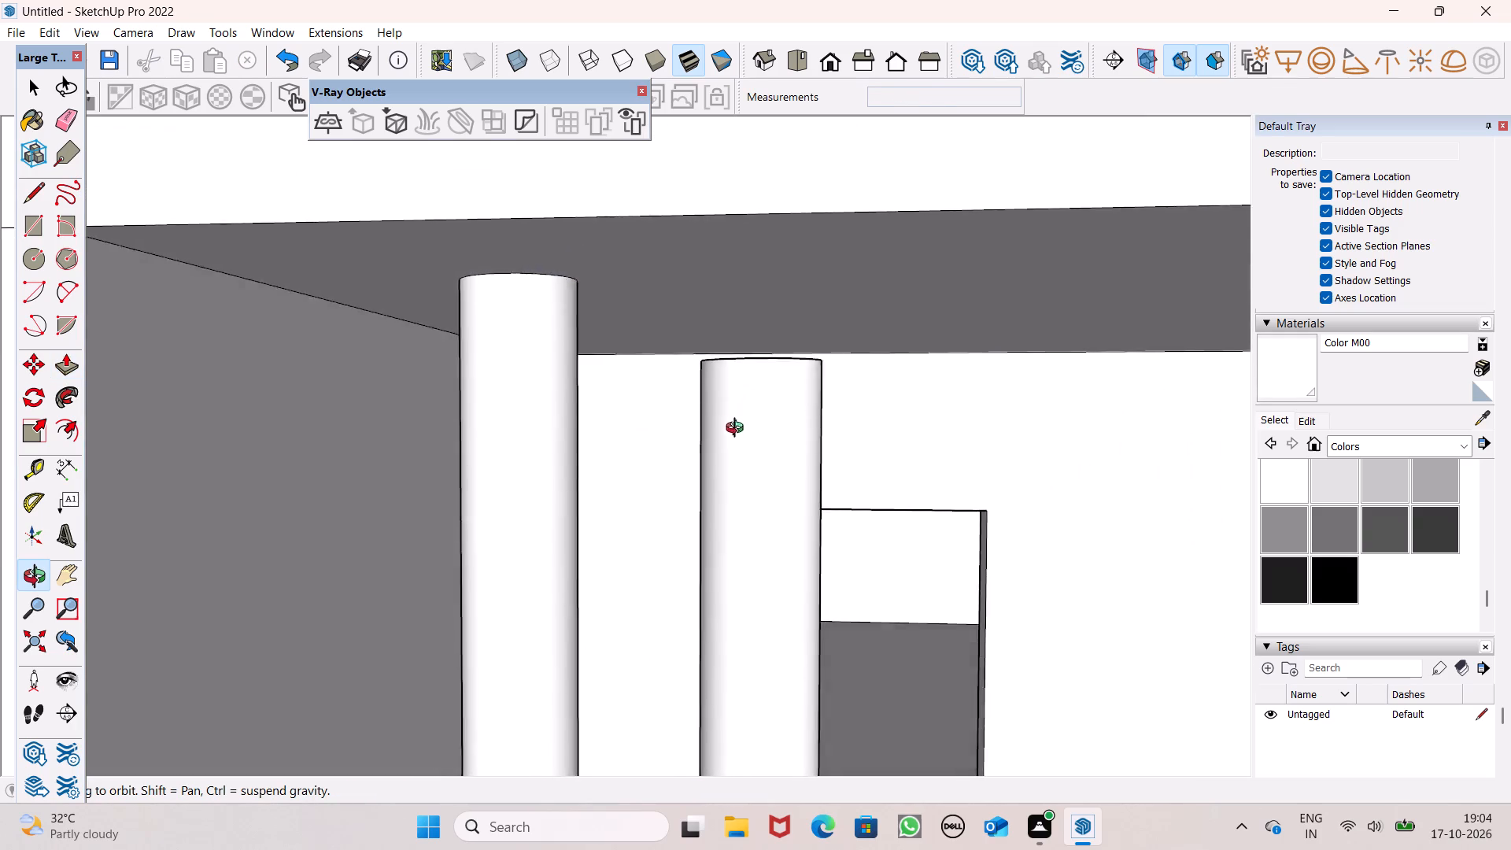
middle_click_drag(738, 430, 693, 522)
left_click_drag(759, 372, 754, 330, "ctrl")
middle_click_drag(744, 395, 739, 296)
scroll(739, 296, "up", 1)
scroll(576, 277, "up", 7)
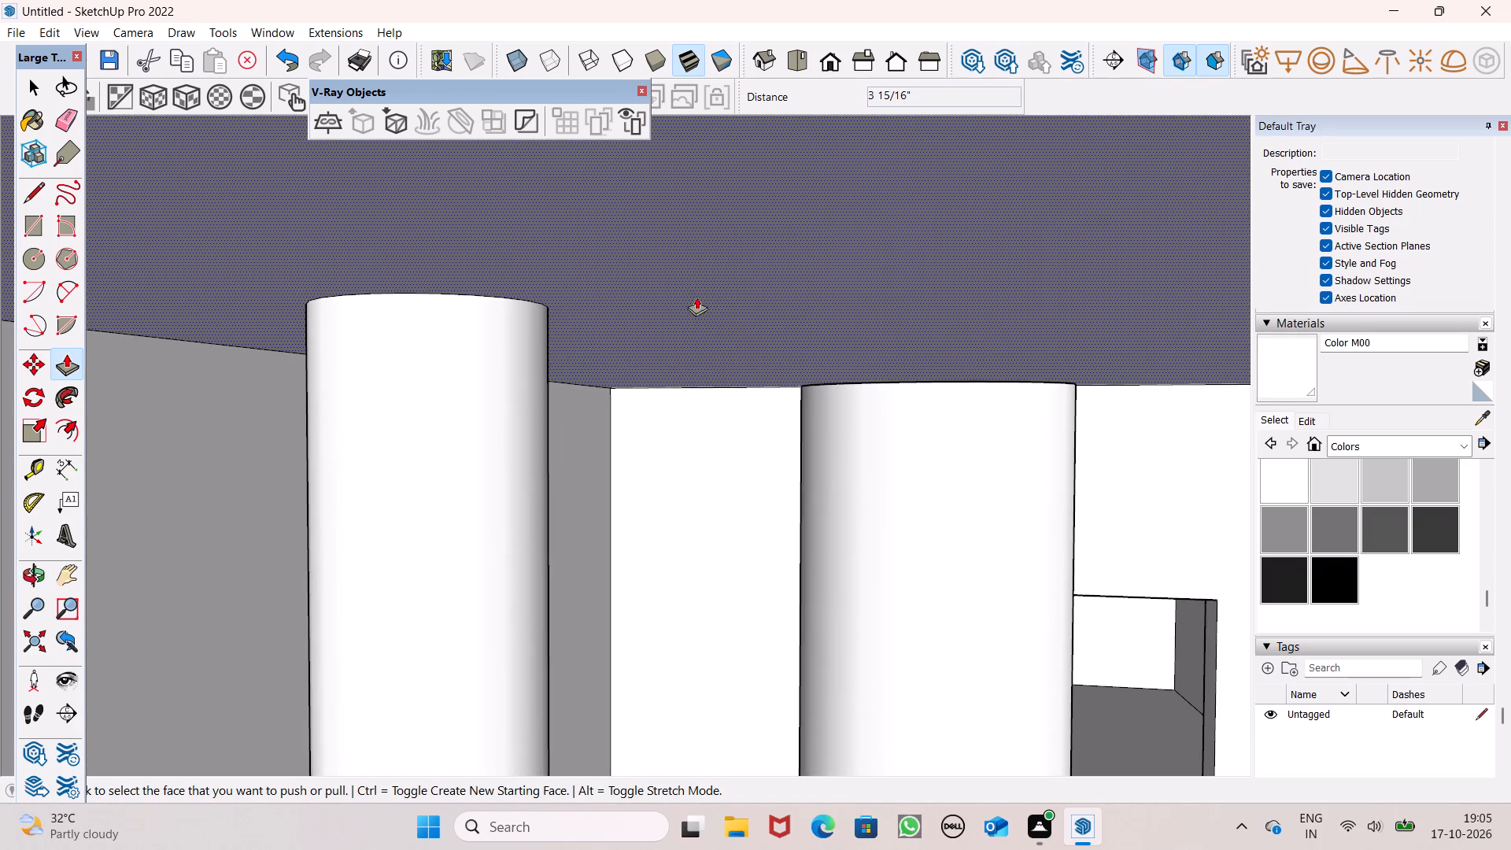
middle_click_drag(1014, 435, 934, 471)
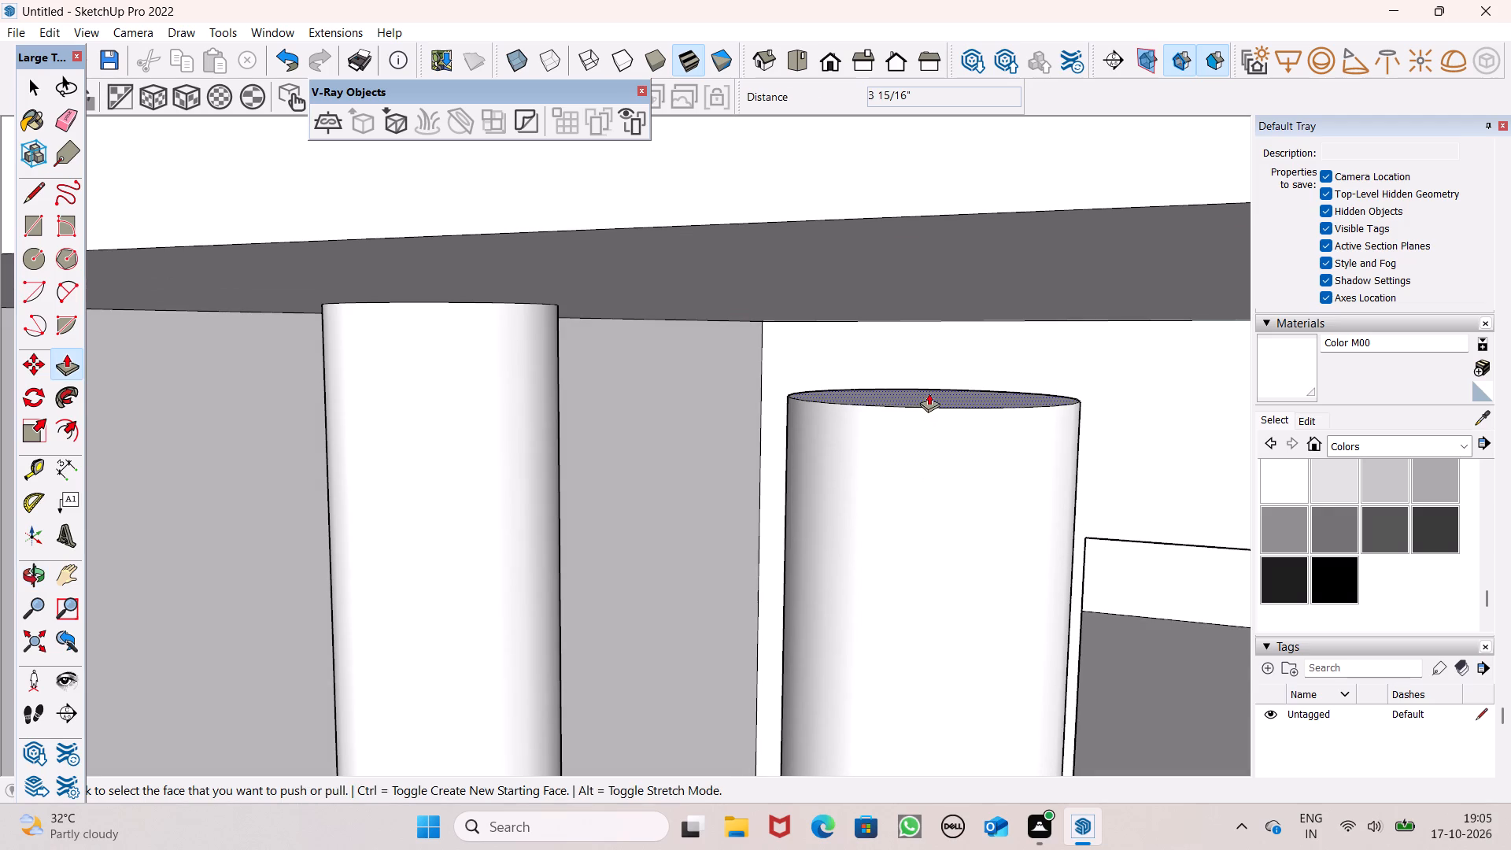
left_click_drag(929, 393, 927, 285)
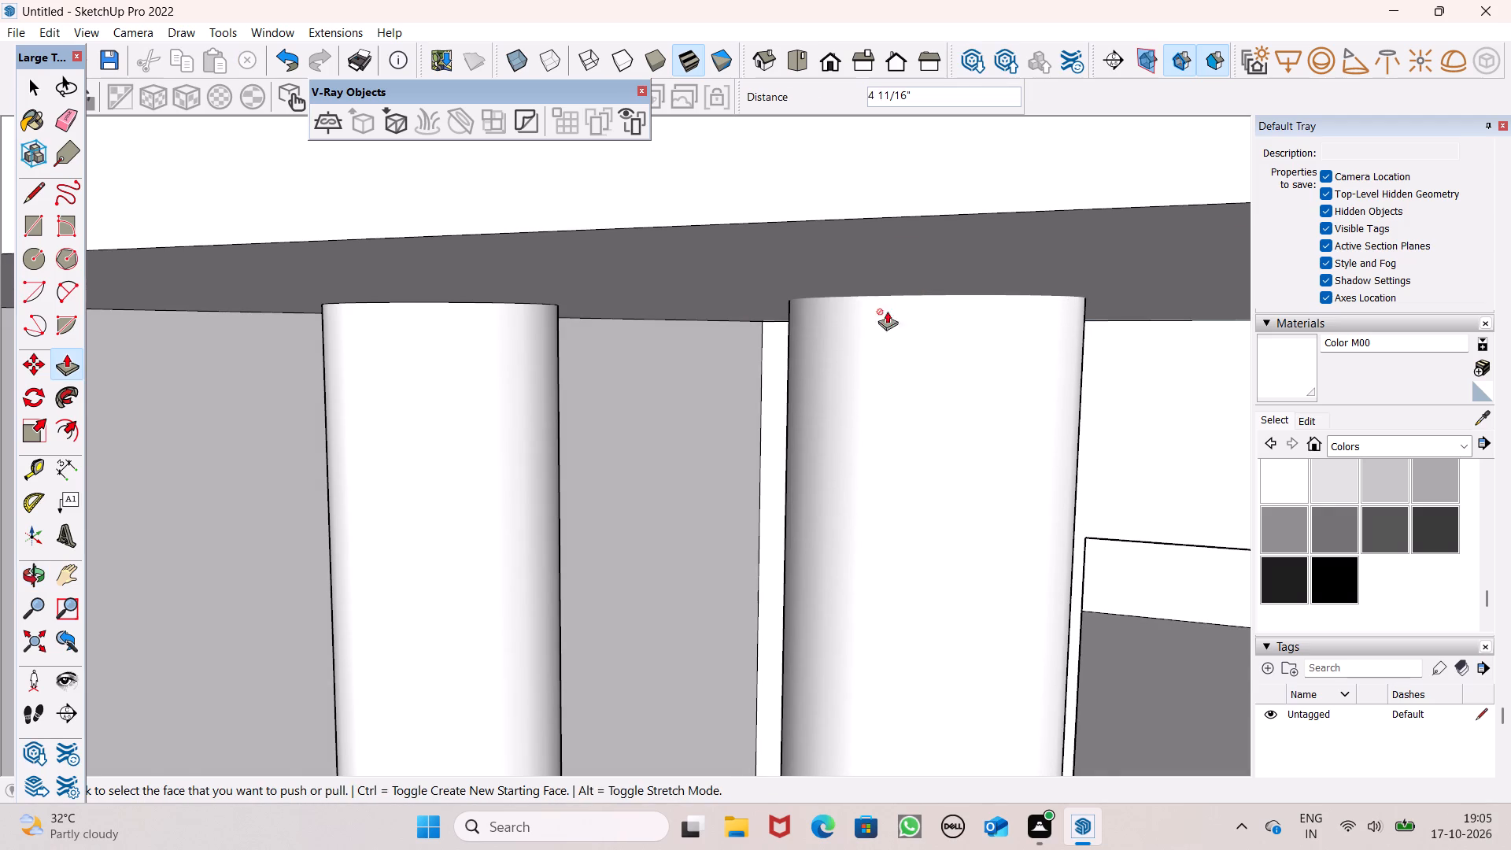
Push the outer column's protruding top face down about 7/8" to the slab's underside, working from inside the slab.
scroll(341, 281, "up", 1)
middle_click_drag(347, 301, 542, 271)
scroll(459, 263, "up", 6)
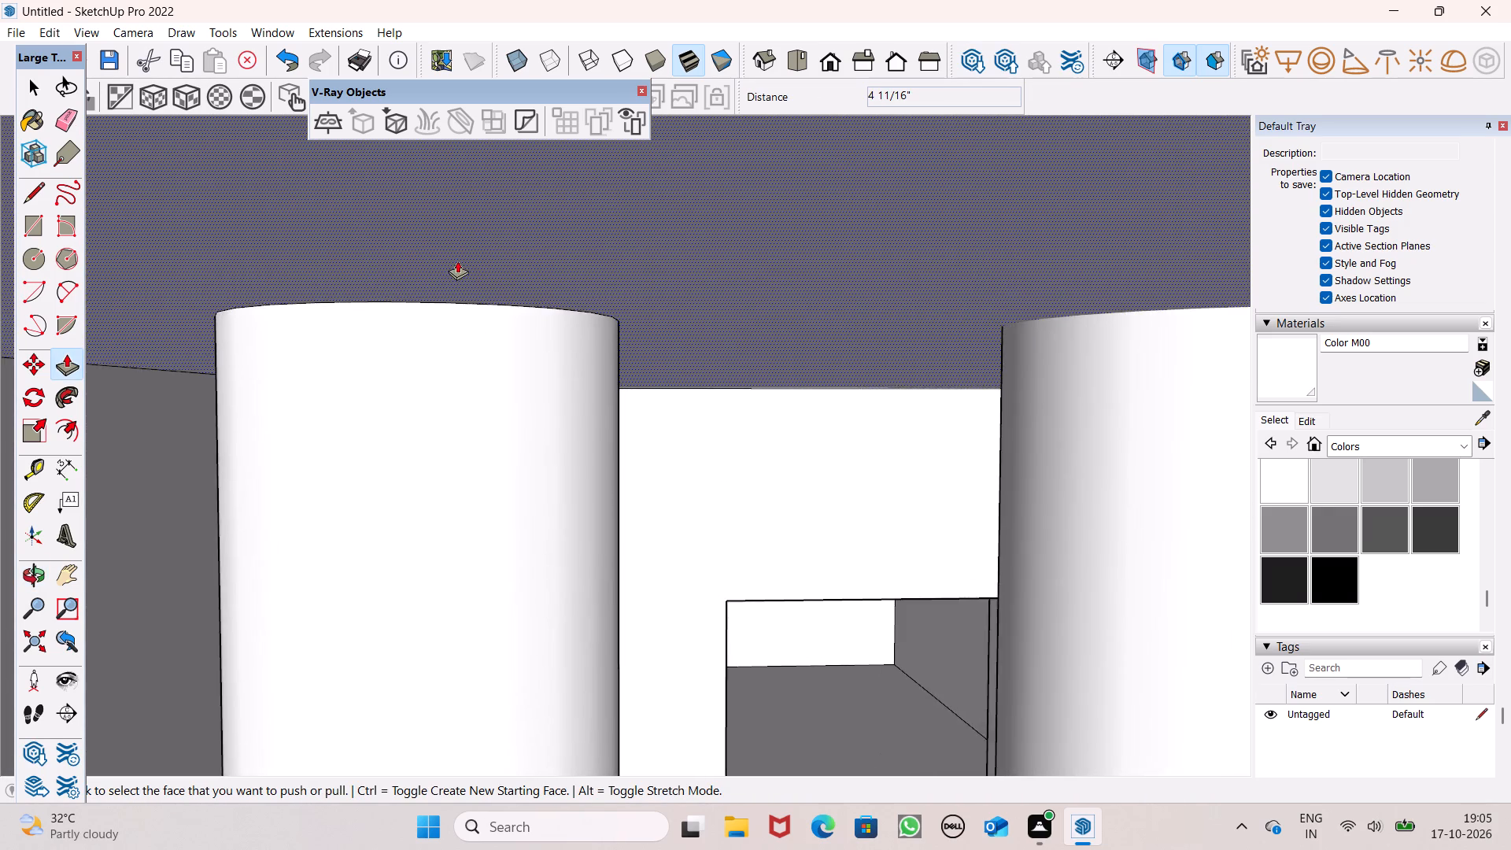
scroll(457, 276, "down", 3)
middle_click_drag(477, 327, 676, 371)
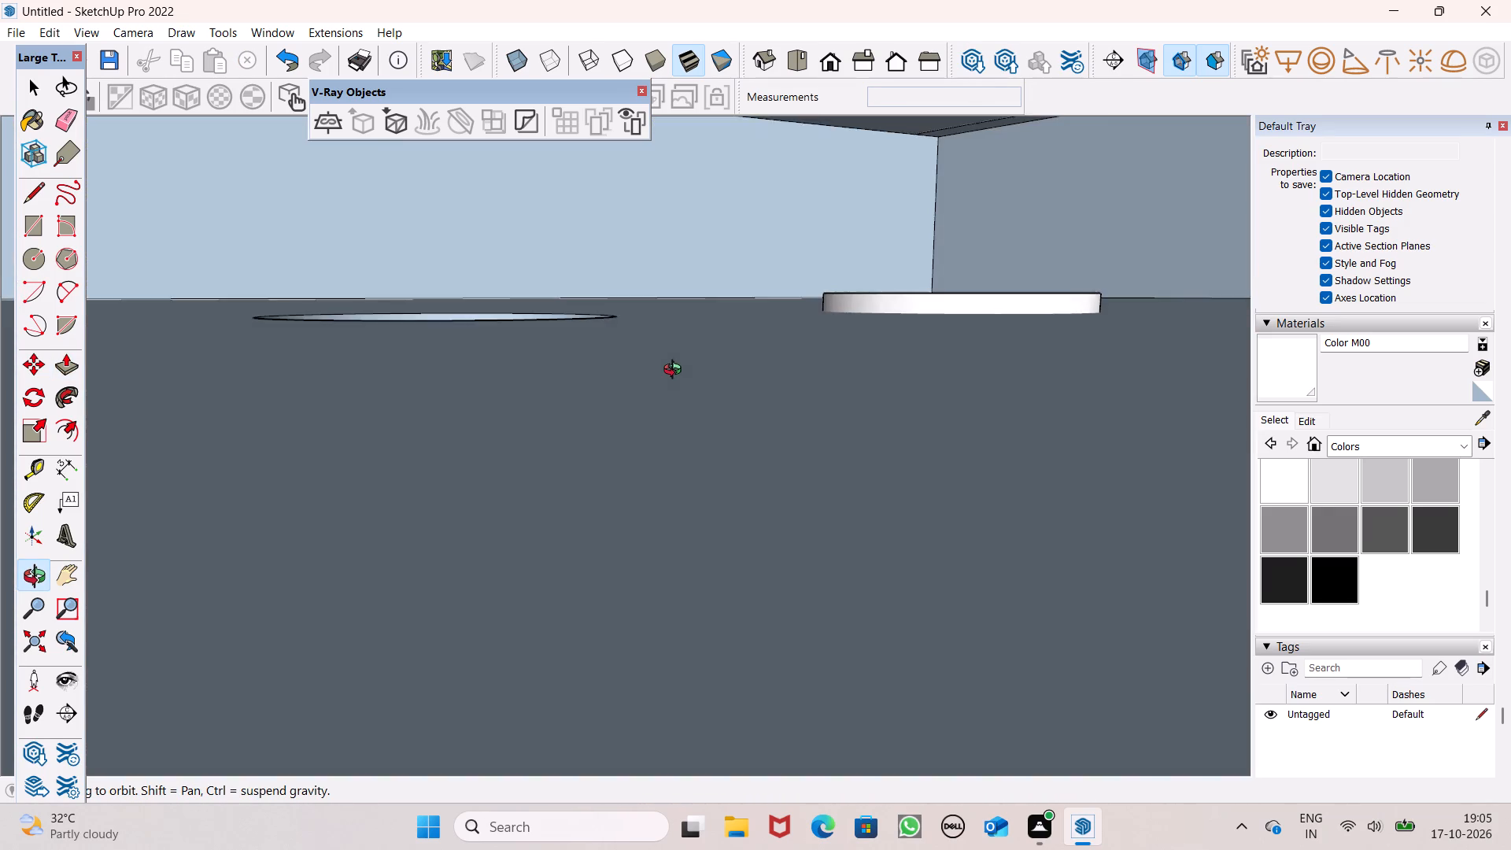
middle_click_drag(676, 371, 679, 411)
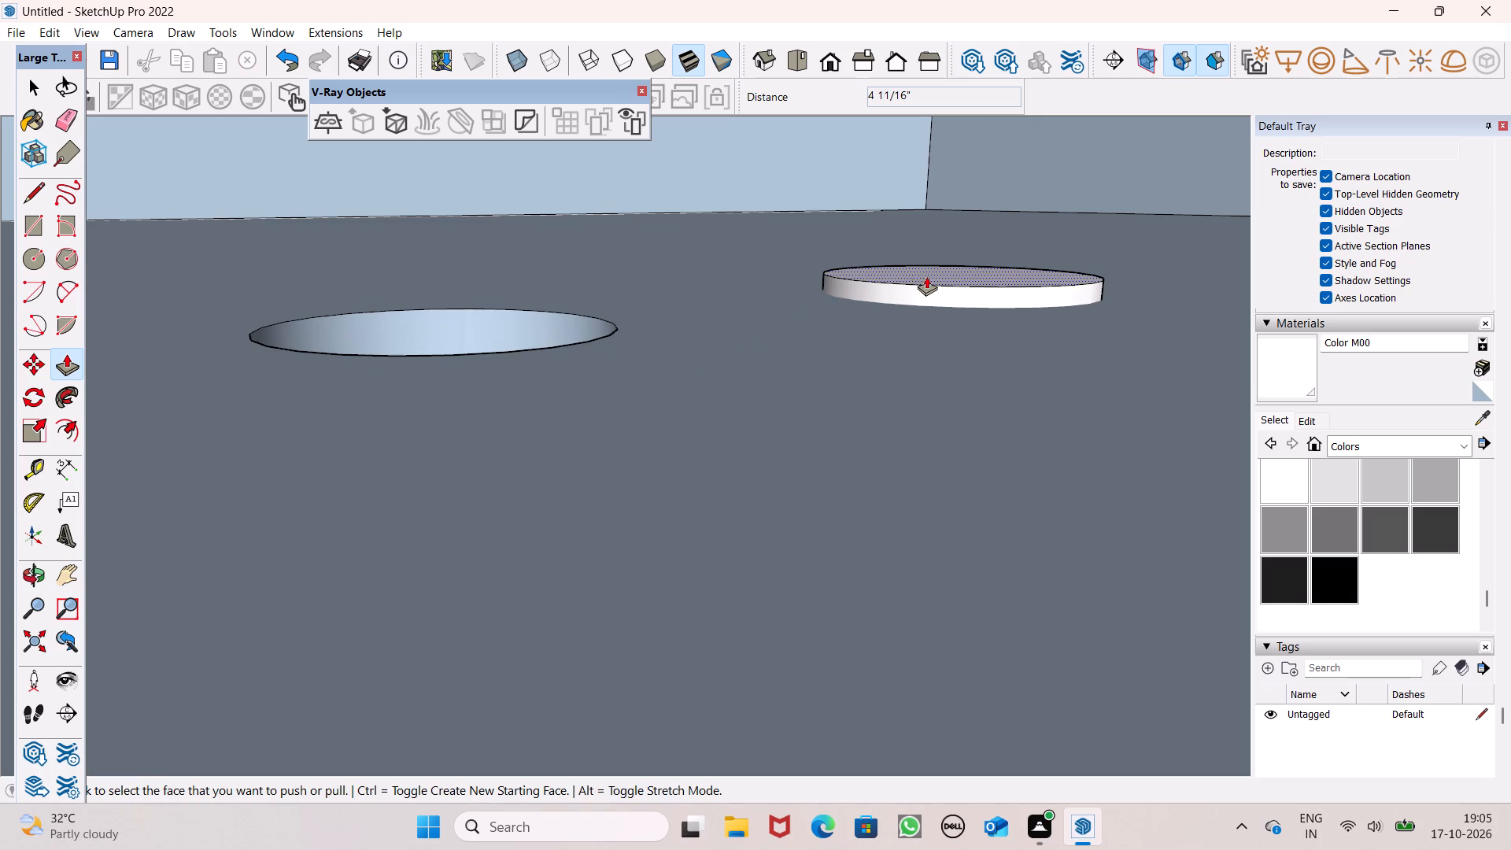
left_click_drag(927, 277, 919, 297)
scroll(750, 282, "down", 6)
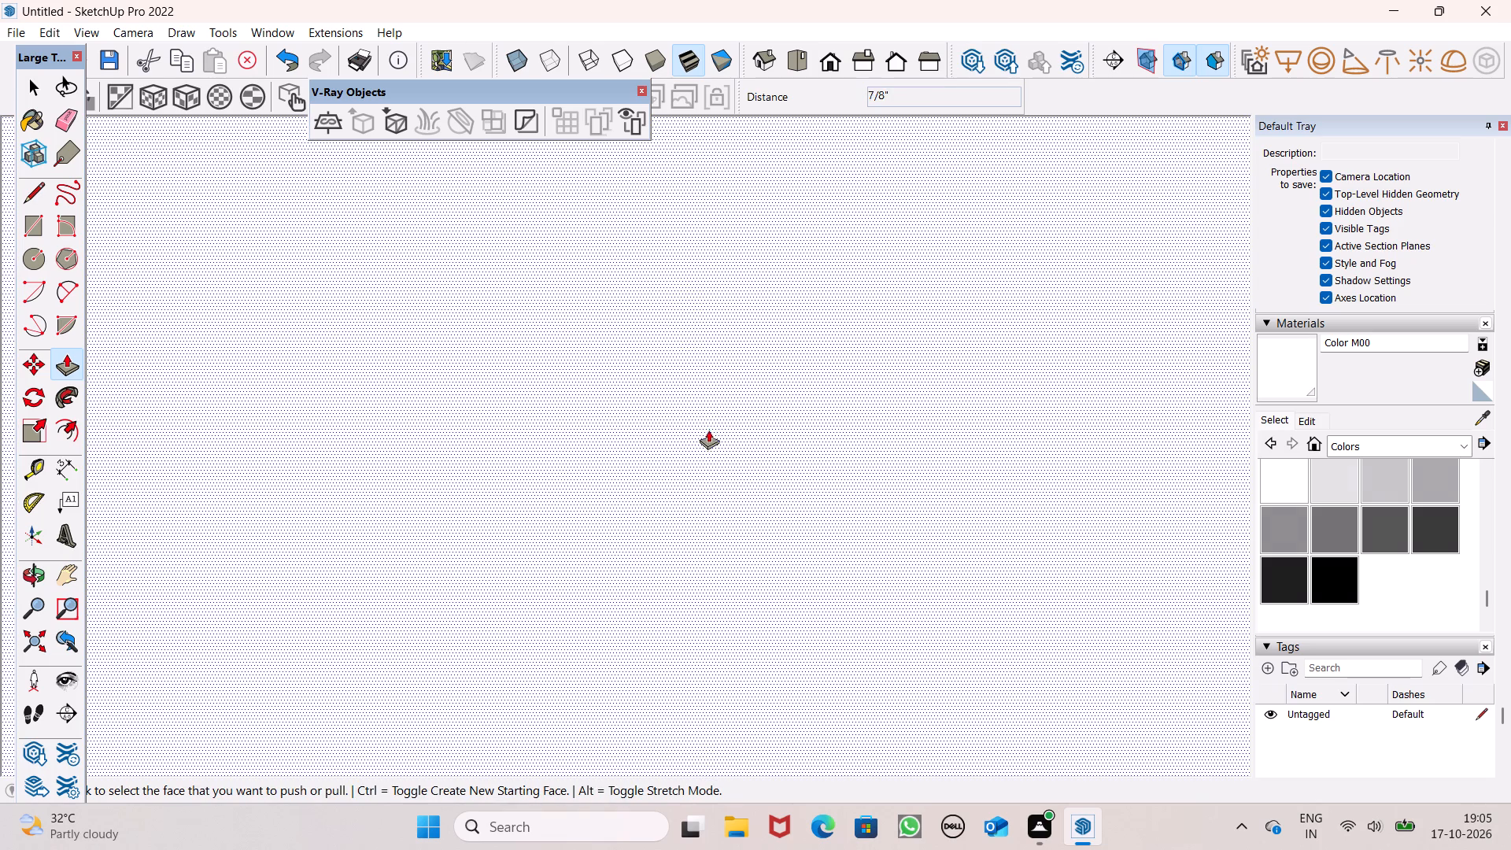
Pull the outer round column's top face up to the projecting slab's underside, closing the remaining gap.
middle_click_drag(706, 428, 689, 294)
scroll(689, 294, "up", 1)
key("space")
key("space")
left_click(839, 60)
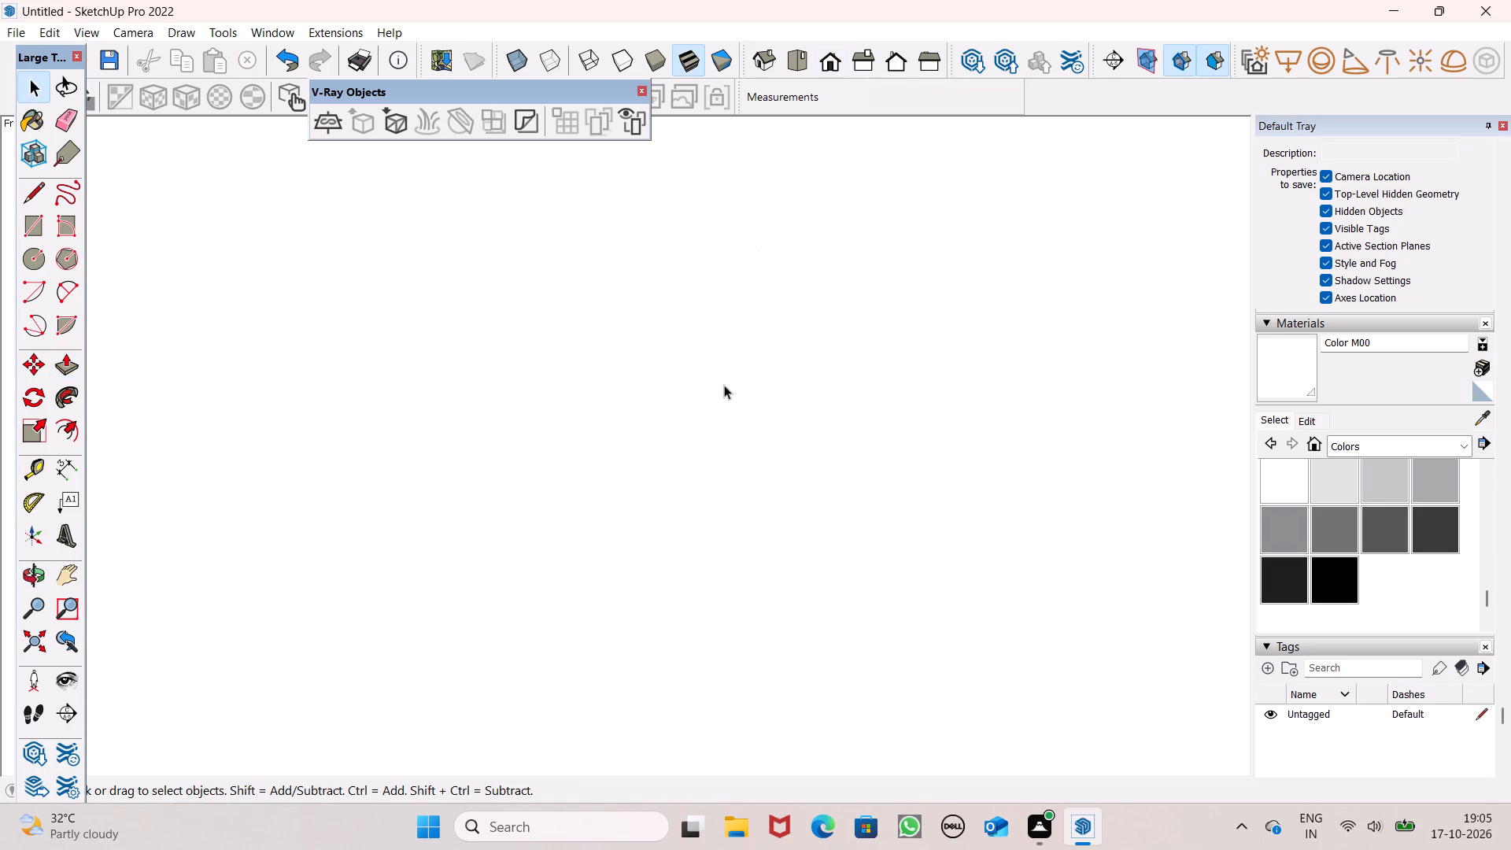
left_click(834, 66)
scroll(765, 372, "down", 10)
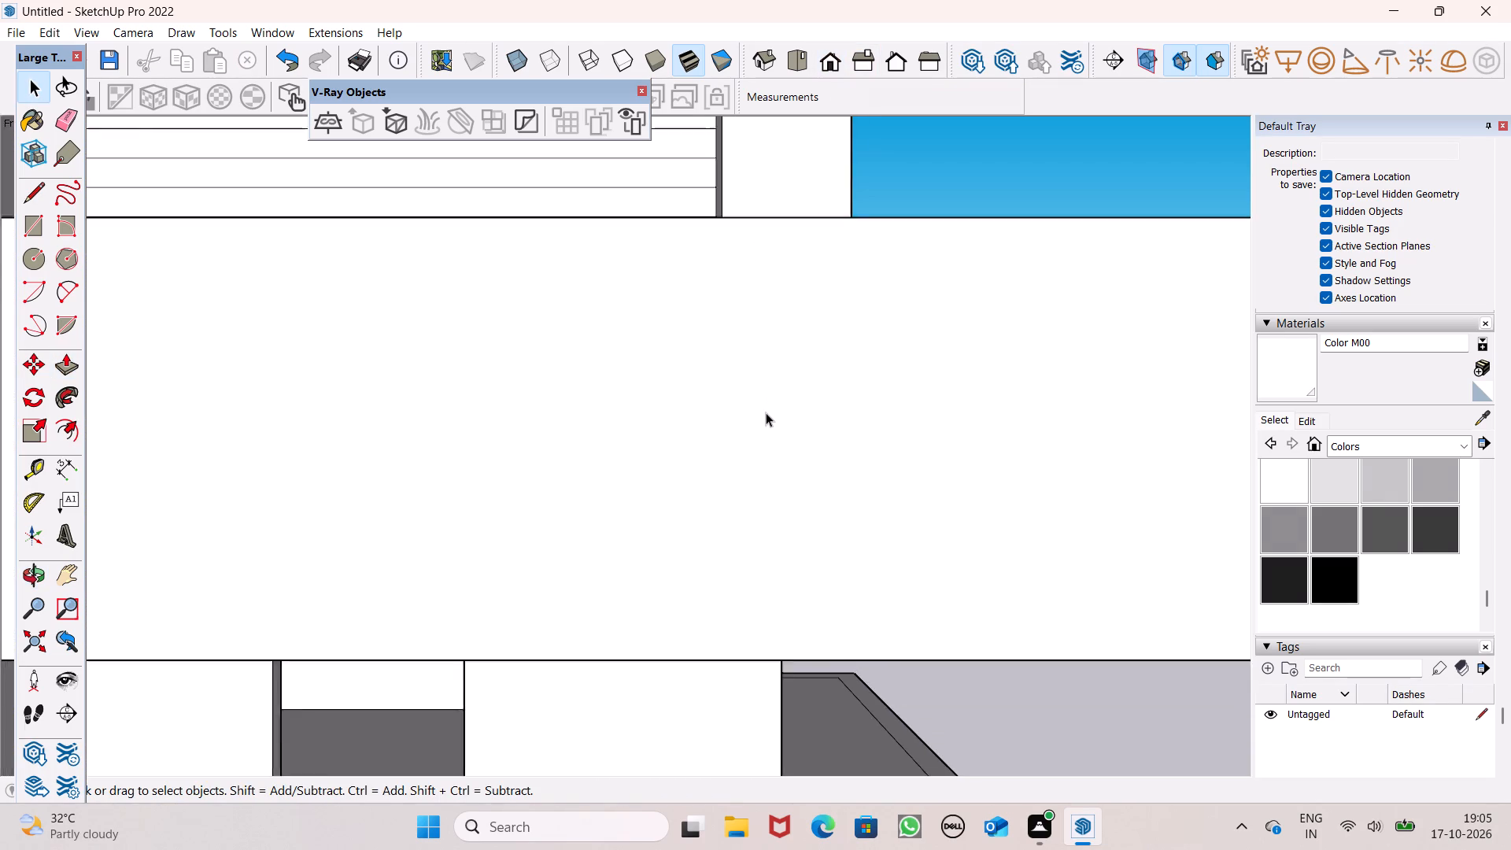
scroll(766, 412, "down", 2)
scroll(755, 363, "down", 19)
middle_click_drag(767, 471, 611, 379)
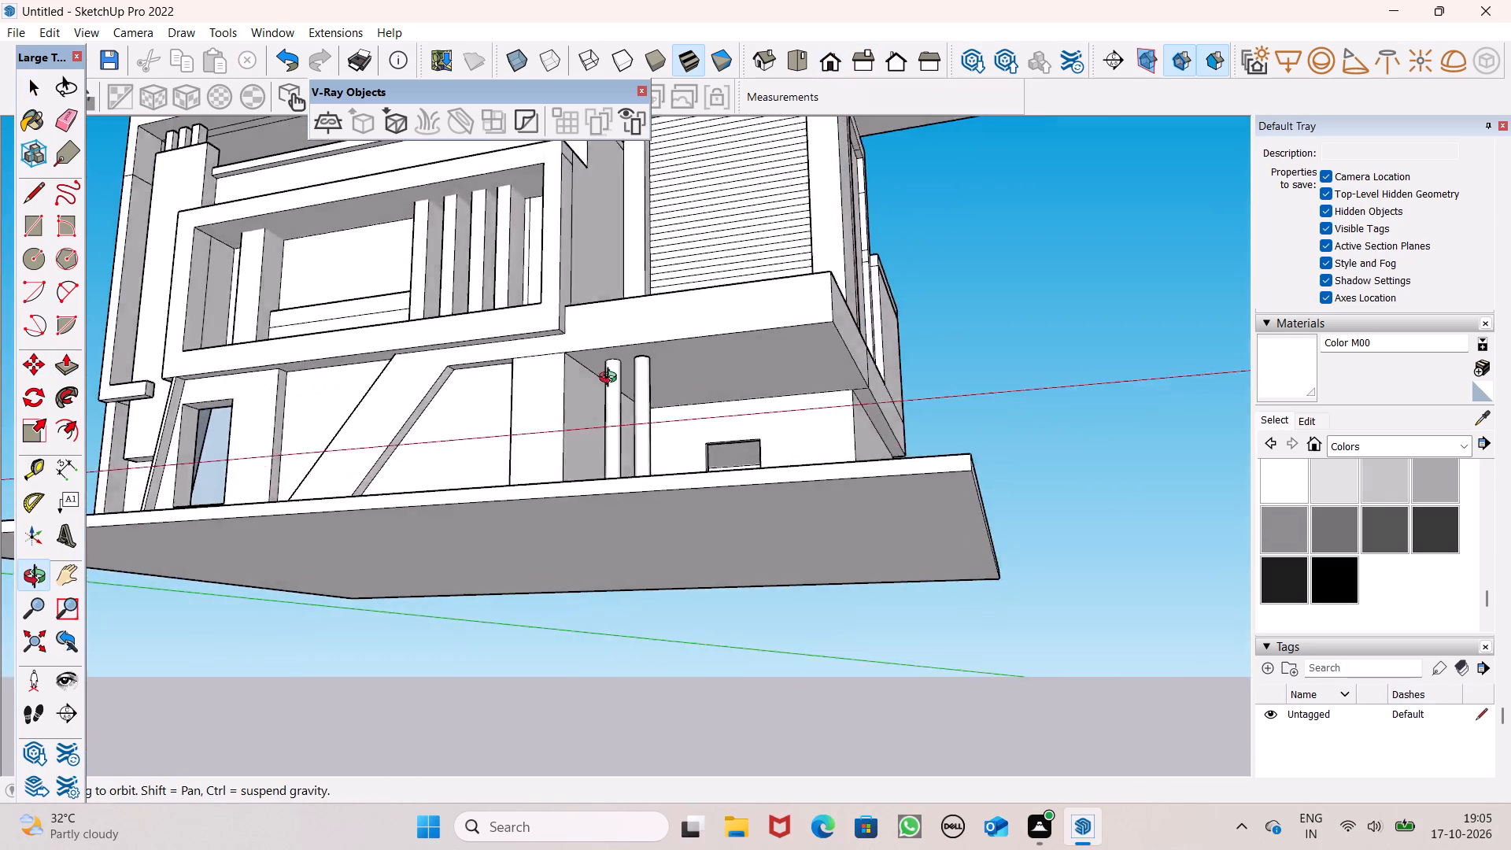
middle_click_drag(611, 379, 316, 431)
scroll(427, 374, "up", 8)
scroll(858, 506, "up", 6)
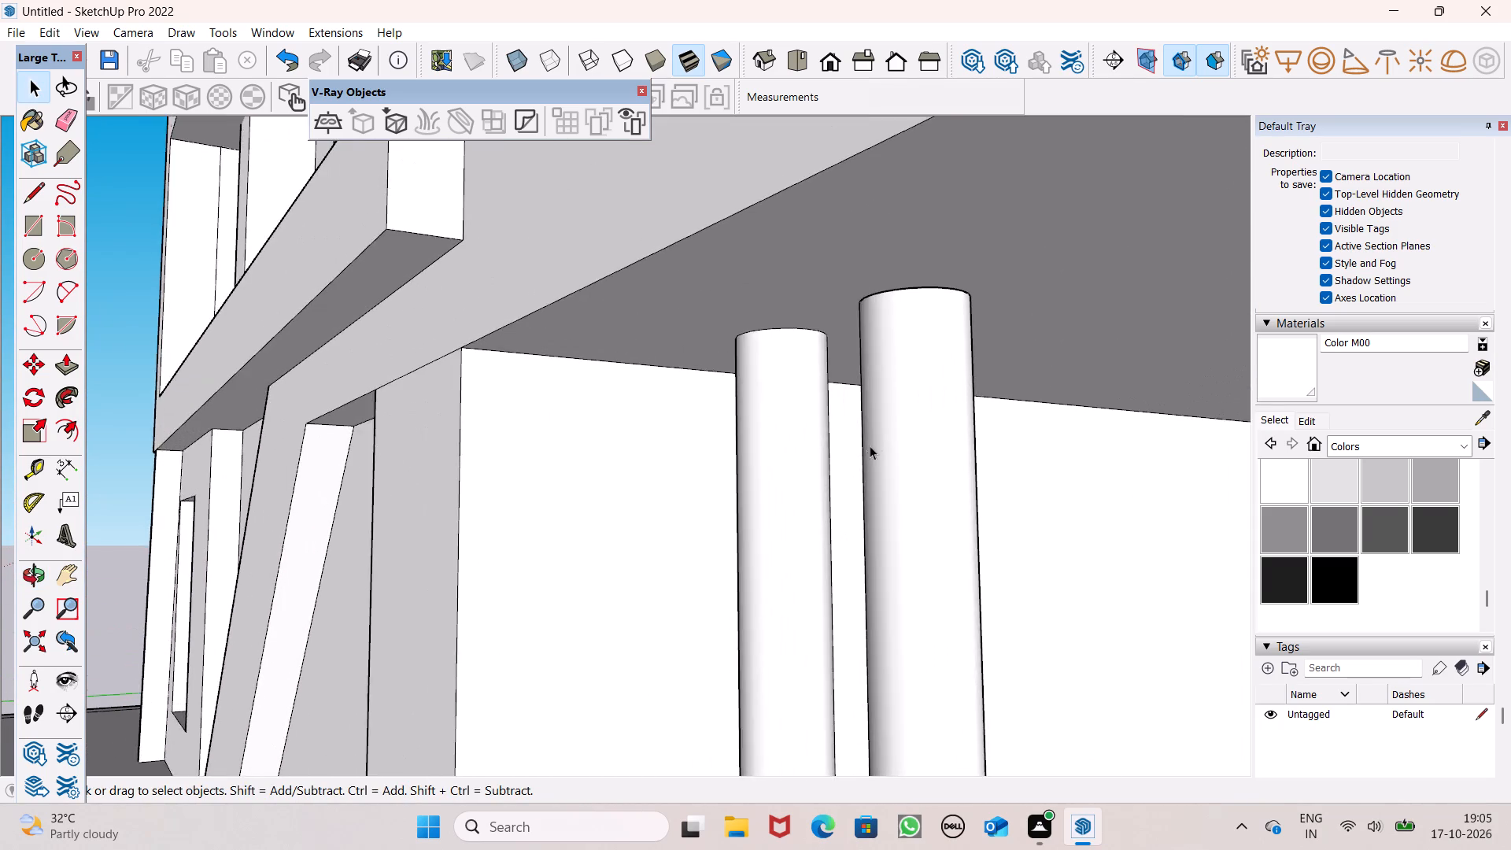
scroll(925, 425, "up", 1)
middle_click_drag(925, 425, 819, 487)
scroll(844, 390, "up", 3)
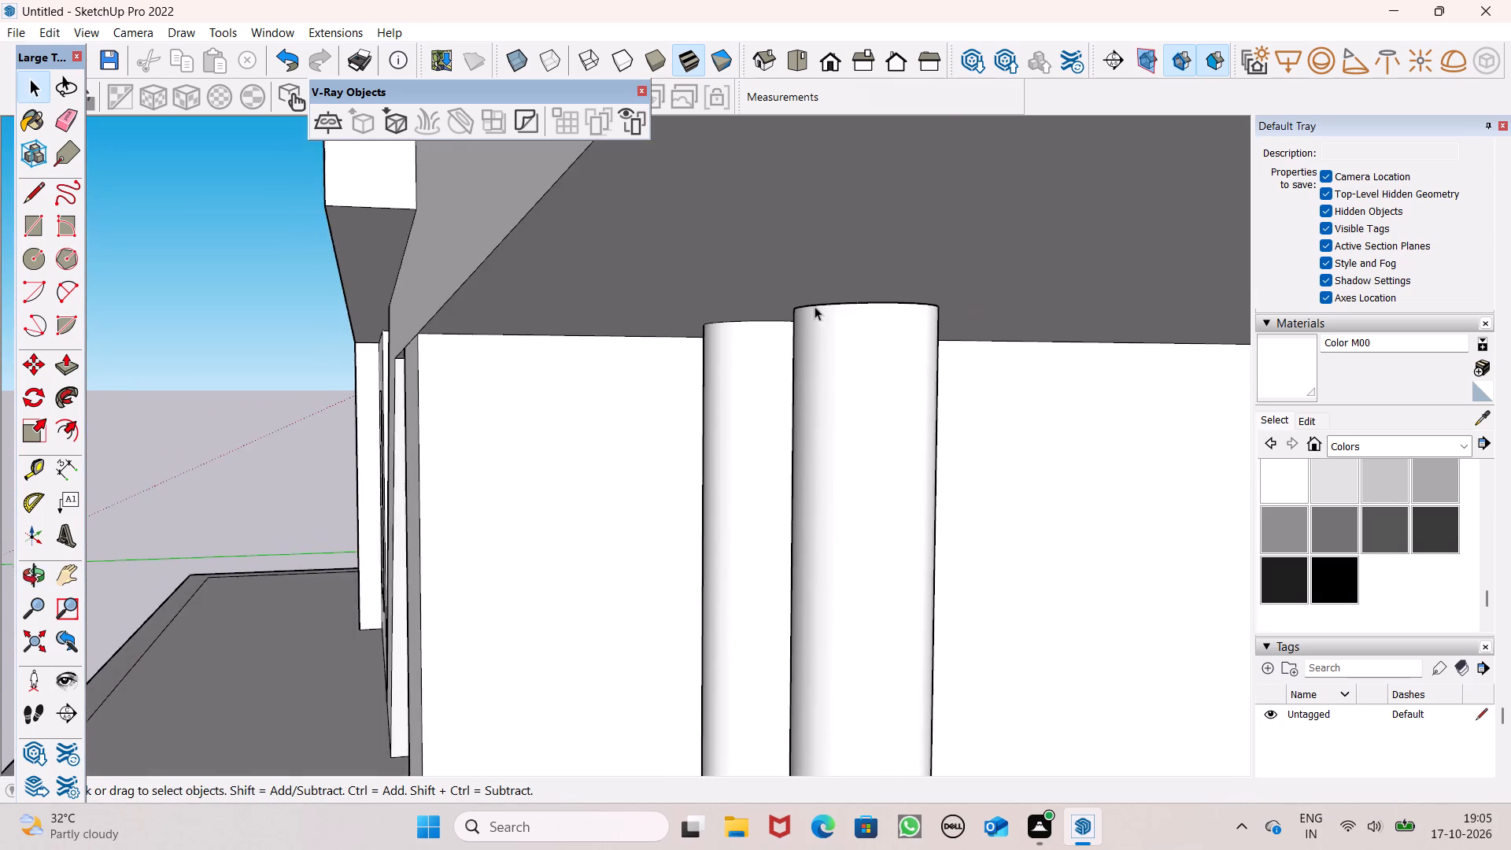
scroll(815, 306, "up", 5)
middle_click_drag(849, 369, 822, 386)
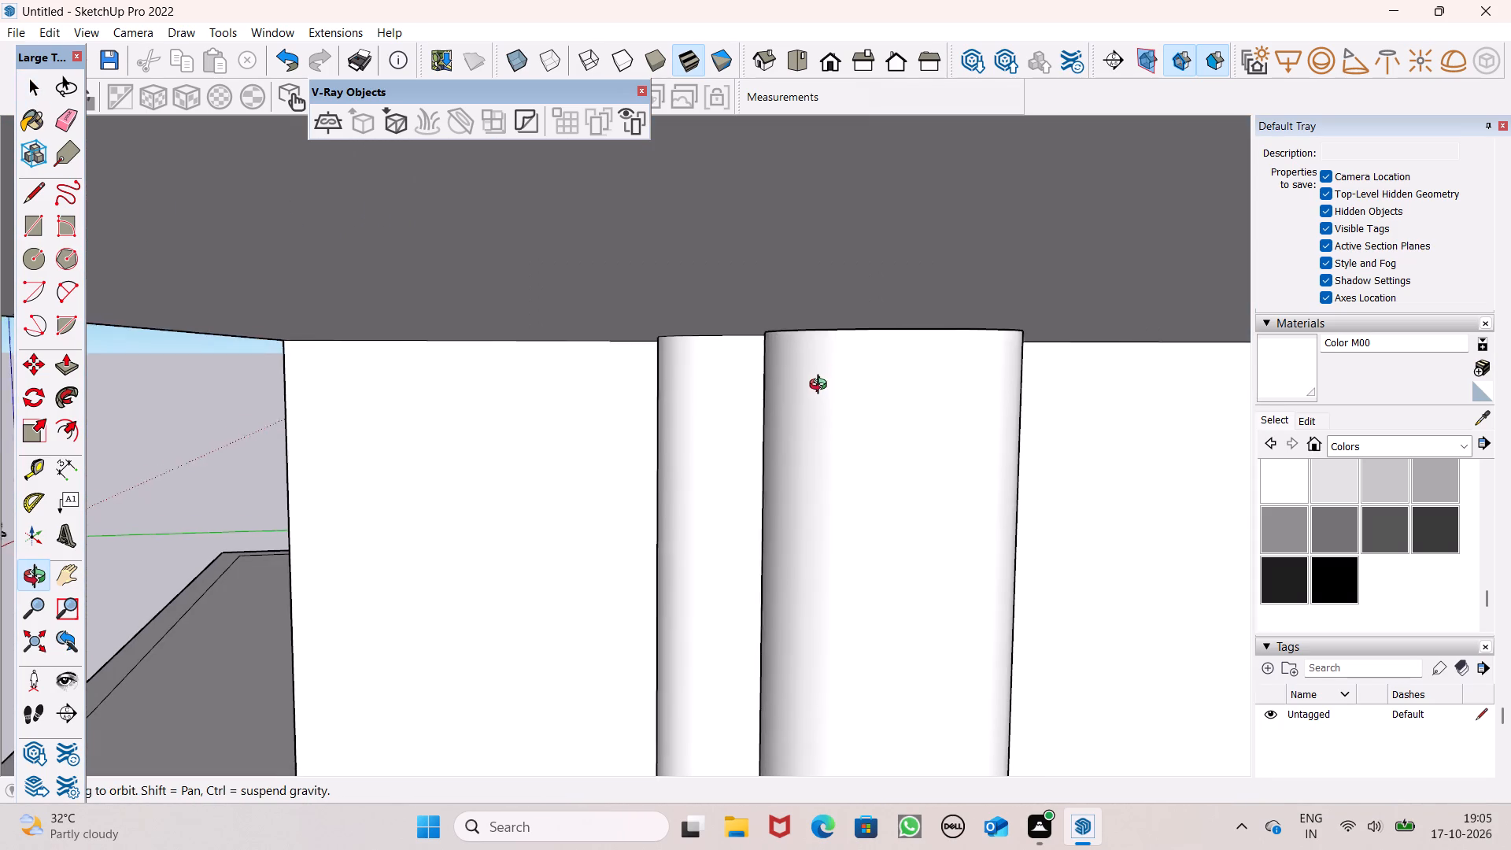
middle_click_drag(822, 386, 819, 391)
scroll(843, 340, "up", 8)
middle_click_drag(851, 373, 849, 379)
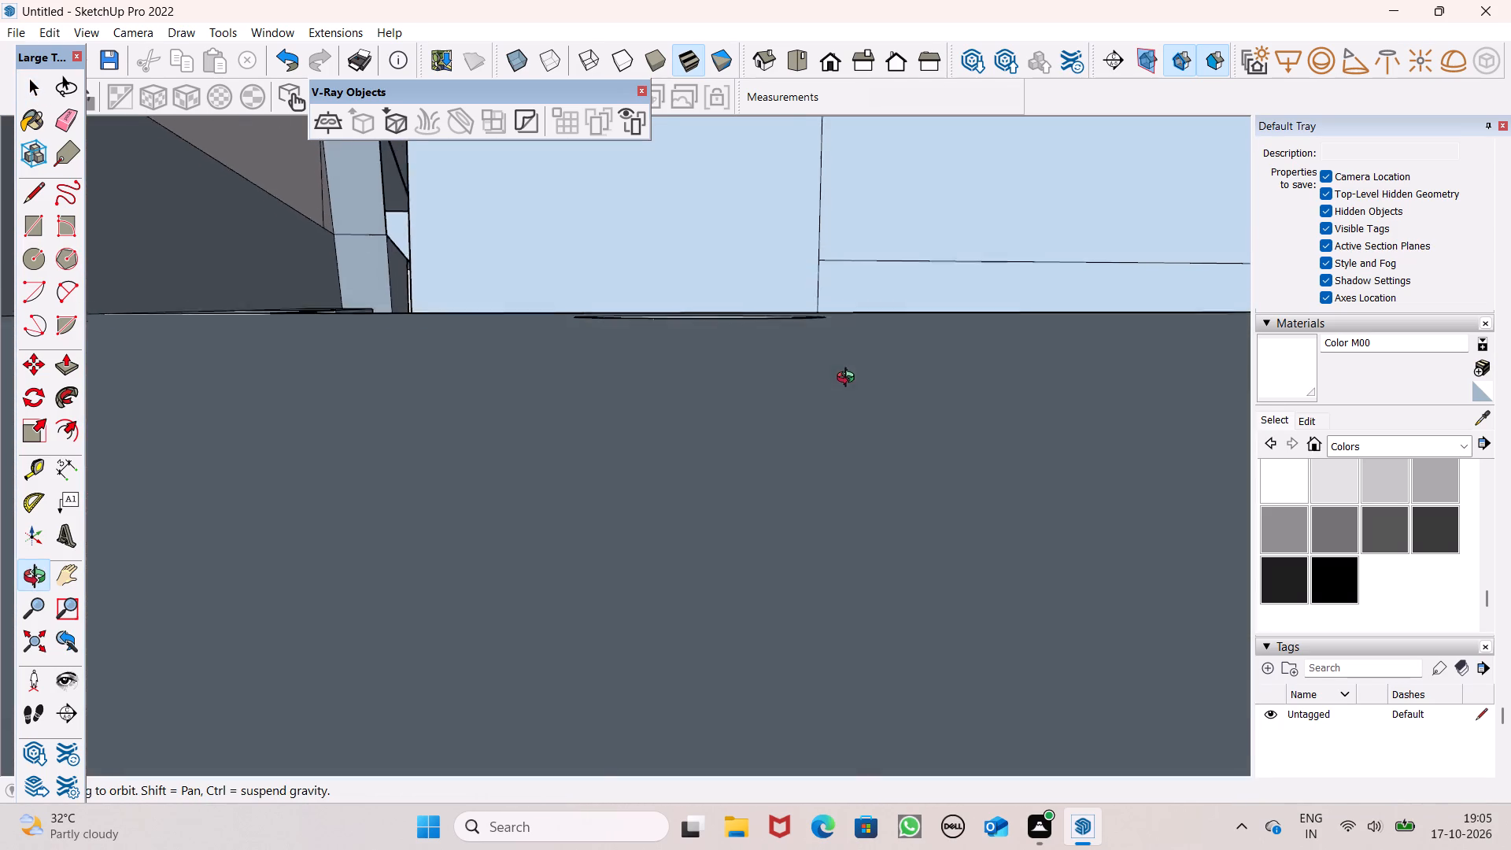
middle_click_drag(849, 379, 859, 372)
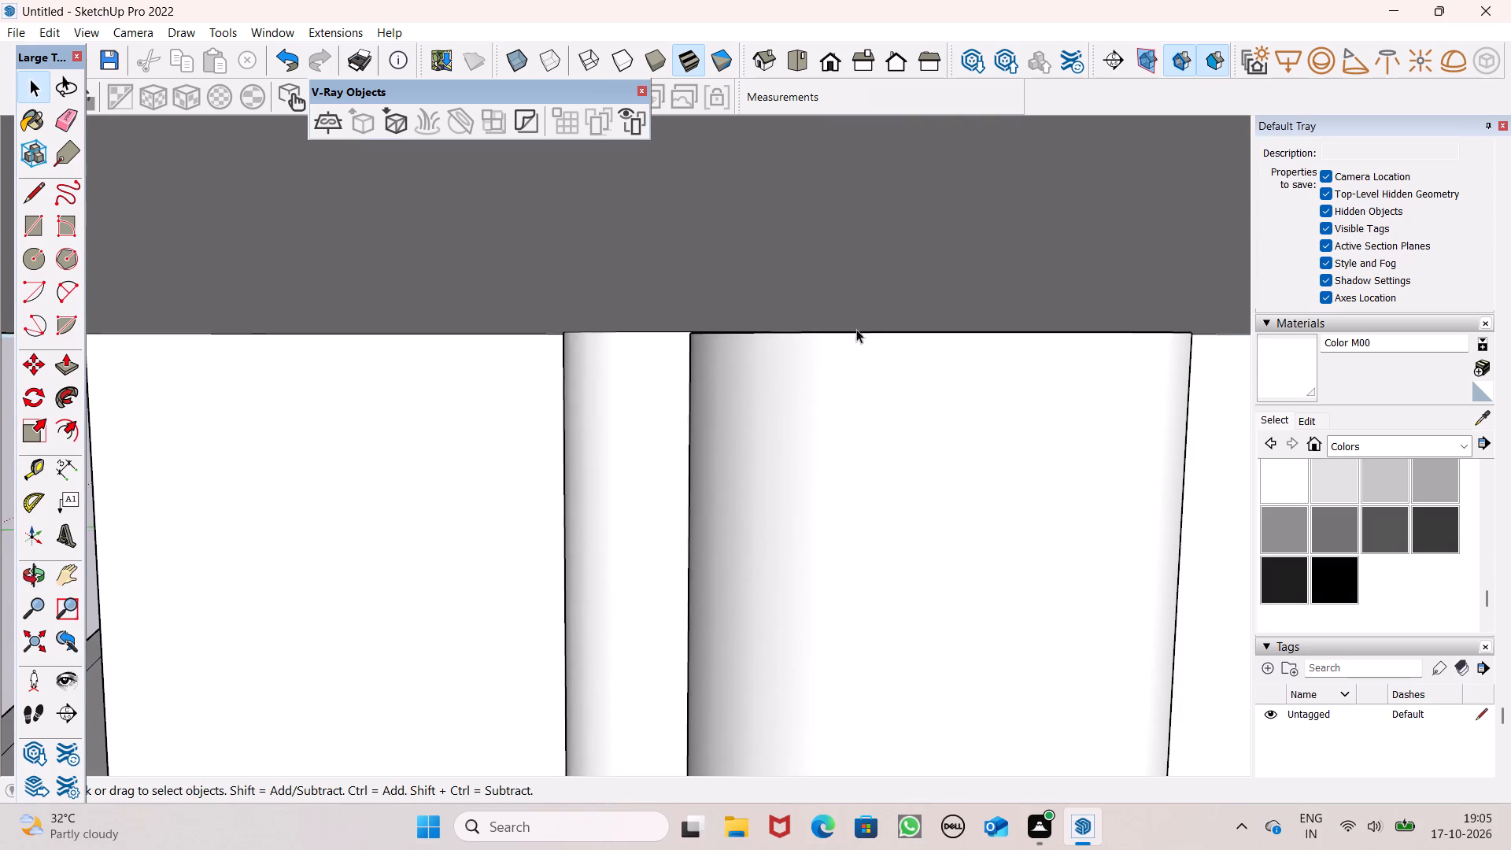
scroll(856, 328, "up", 6)
middle_click_drag(863, 361, 870, 361)
scroll(851, 344, "up", 3)
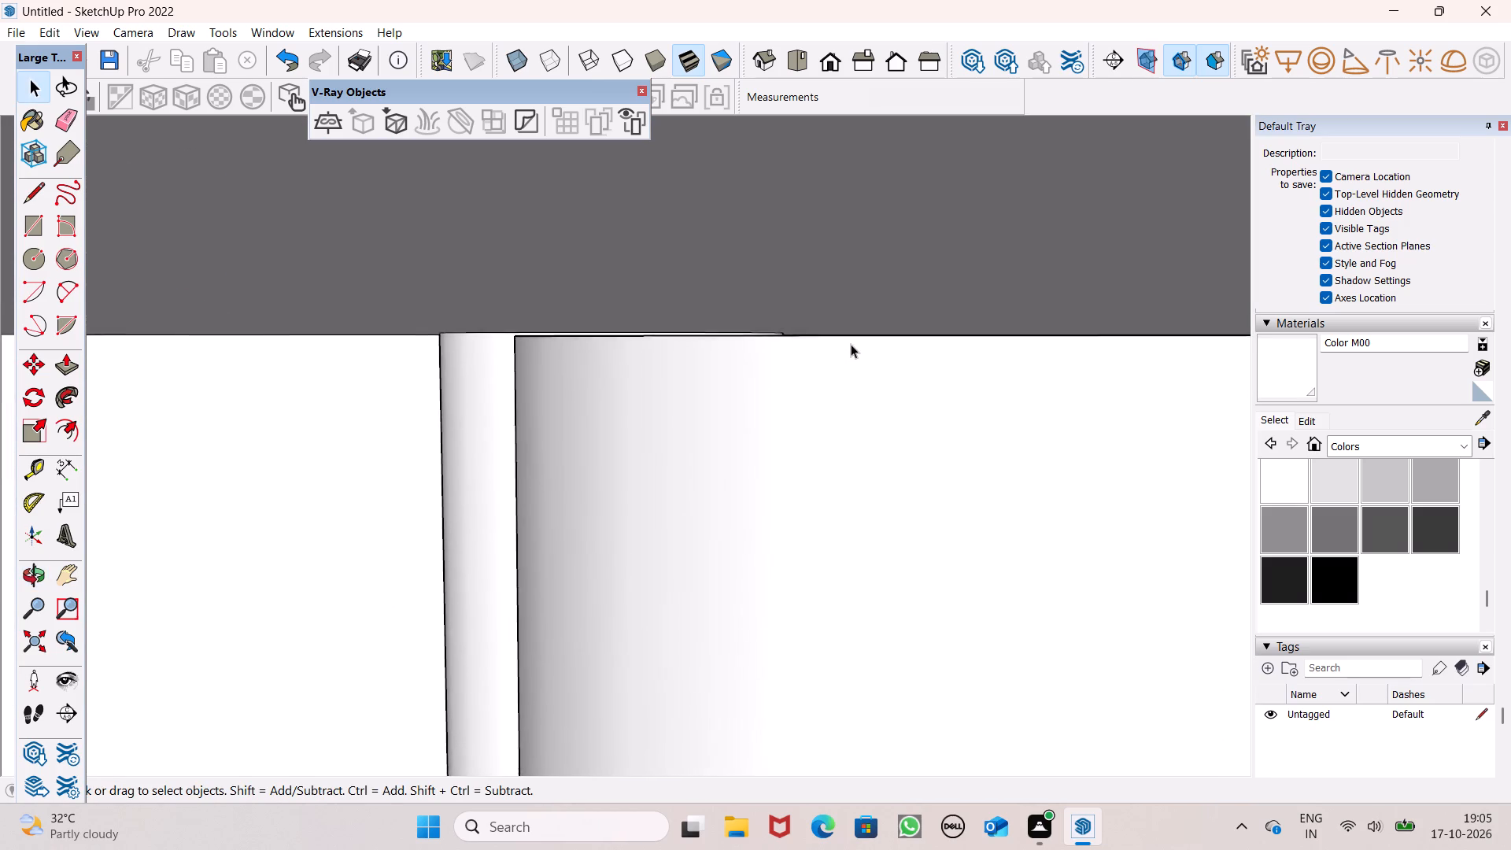
scroll(851, 344, "up", 5)
middle_click_drag(861, 362, 880, 370)
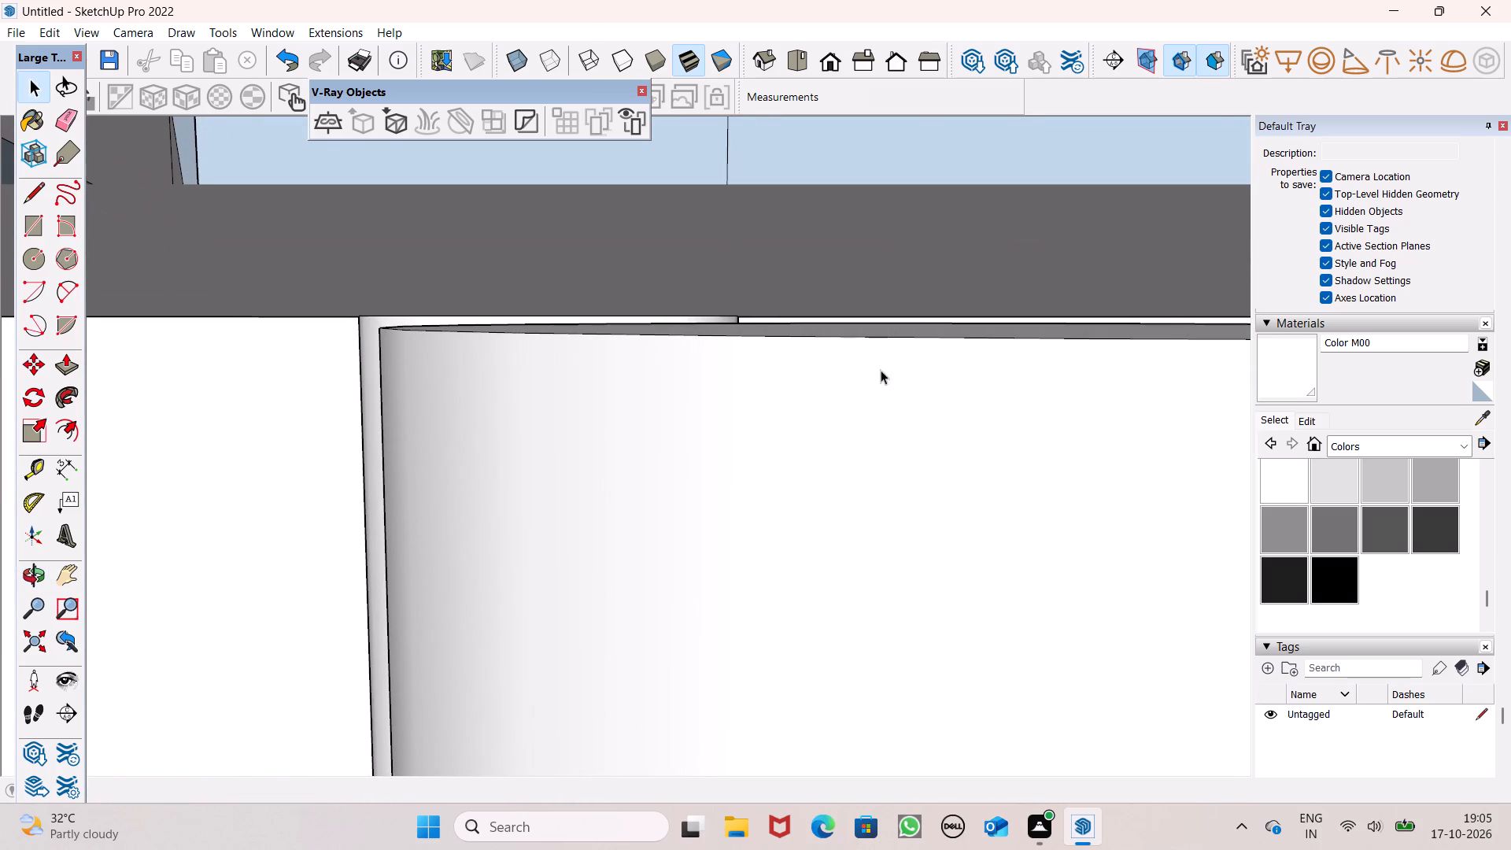
left_click(72, 364)
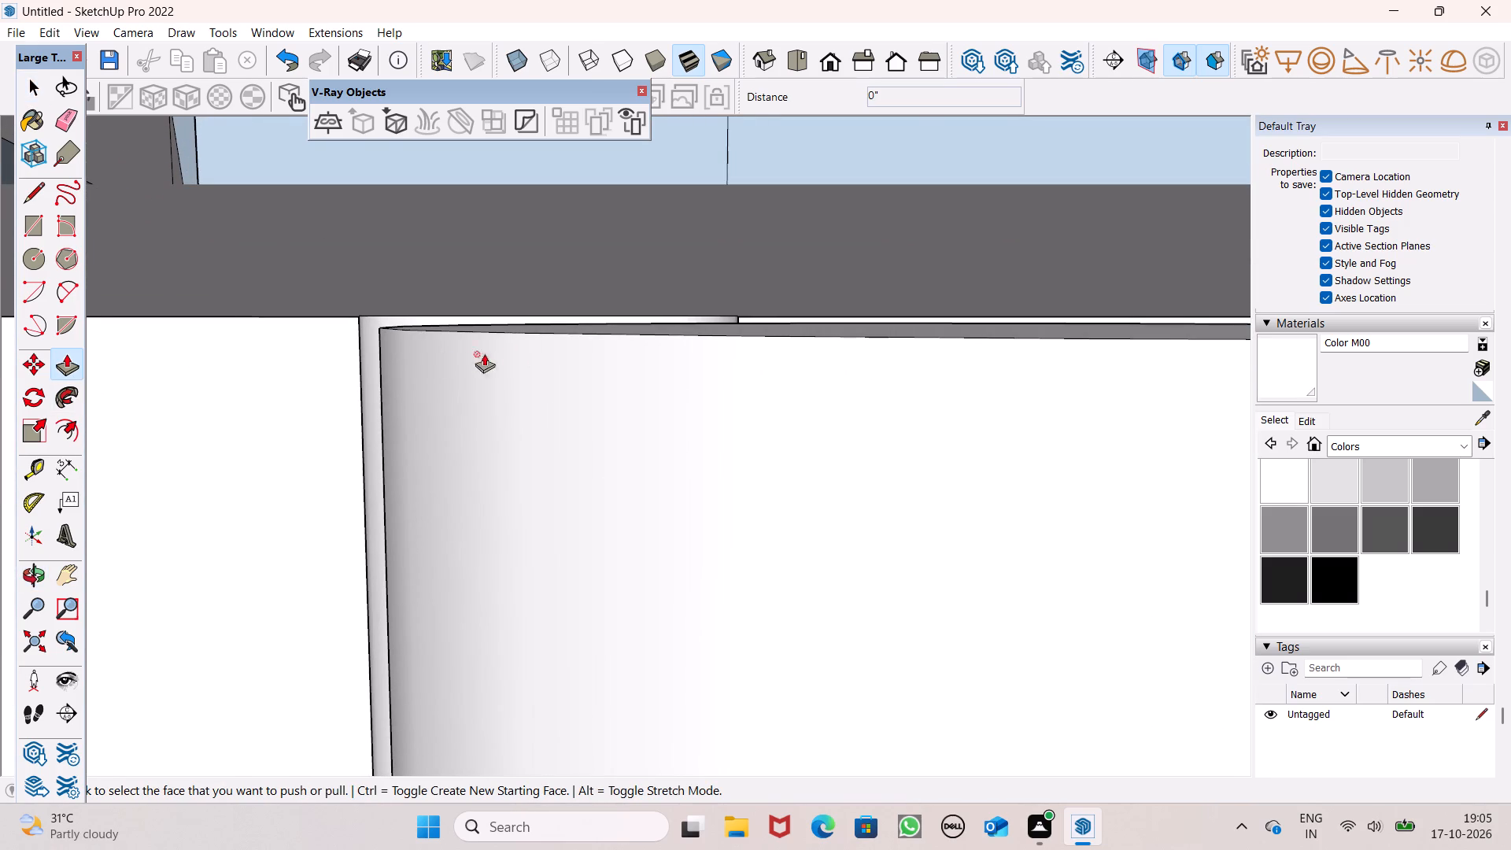
left_click_drag(726, 328, 726, 323)
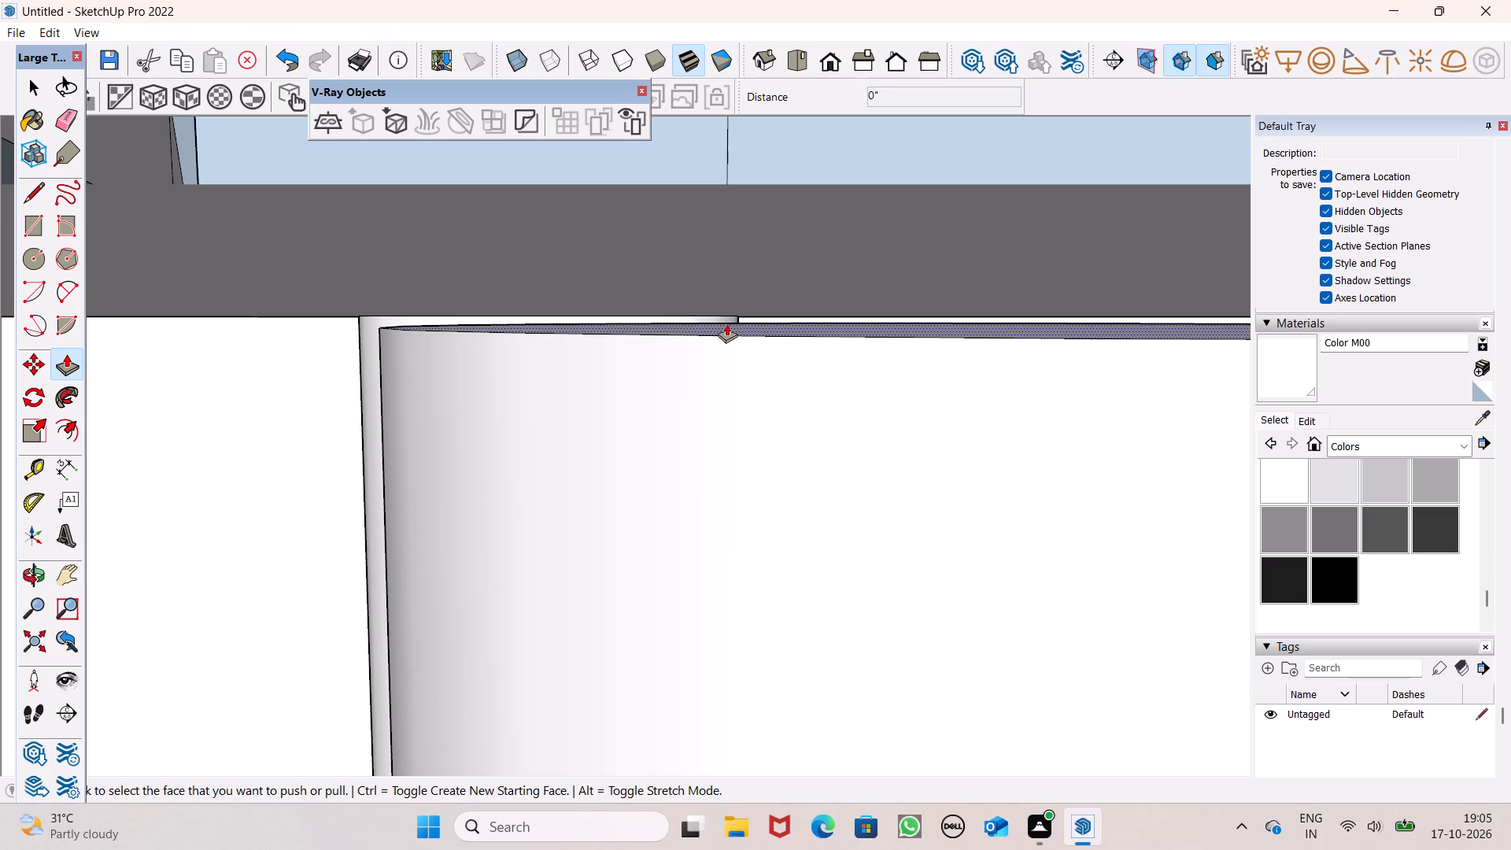
left_click_drag(726, 323, 735, 292)
scroll(765, 349, "down", 6)
scroll(909, 327, "down", 6)
key("space")
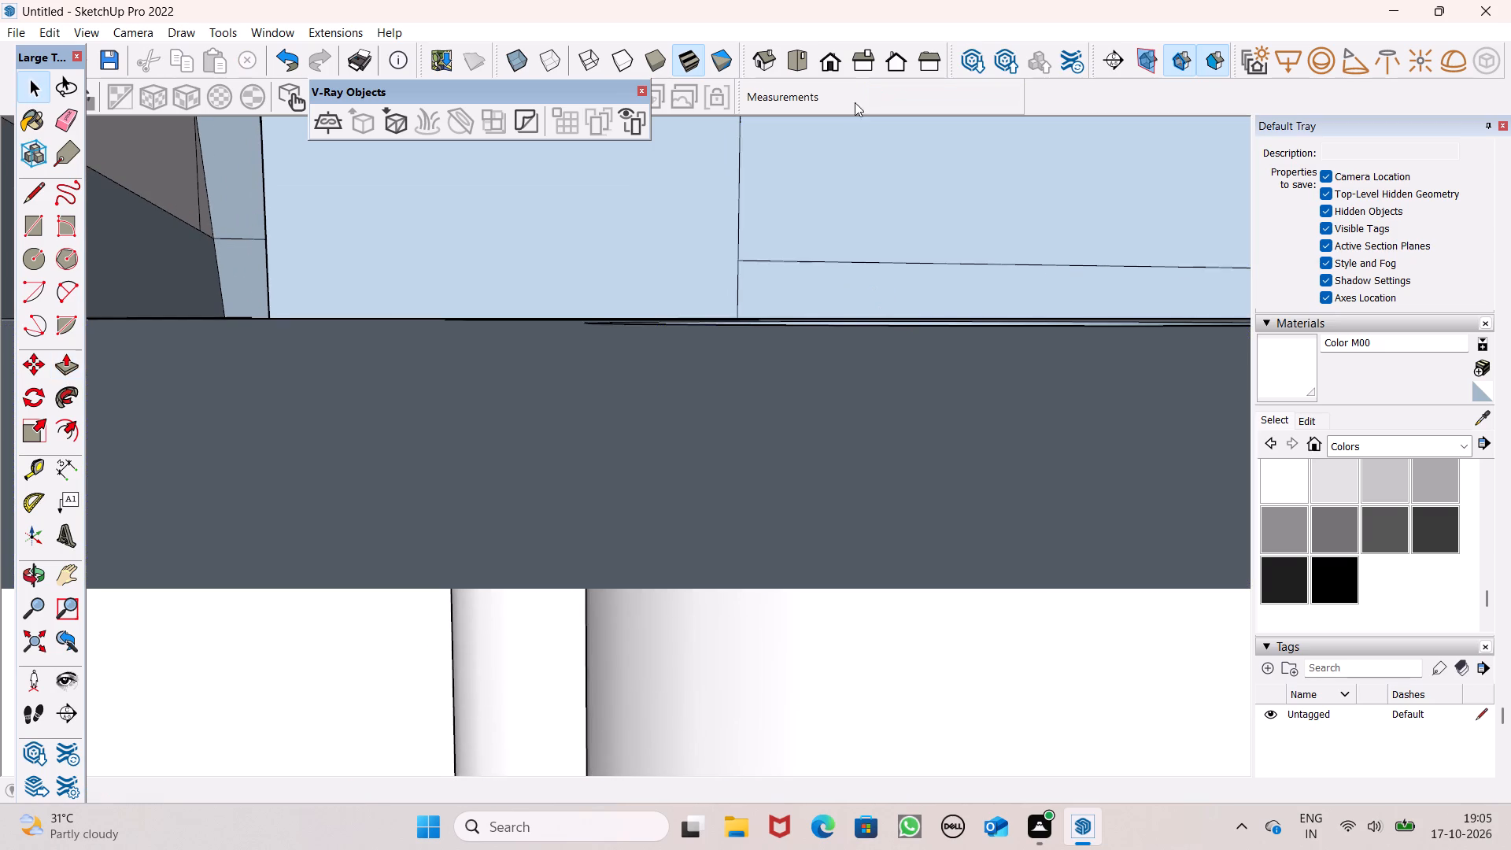
Examine the whole house from the front, sides and above, including the overhead roof slab.
left_click(829, 61)
left_click(823, 64)
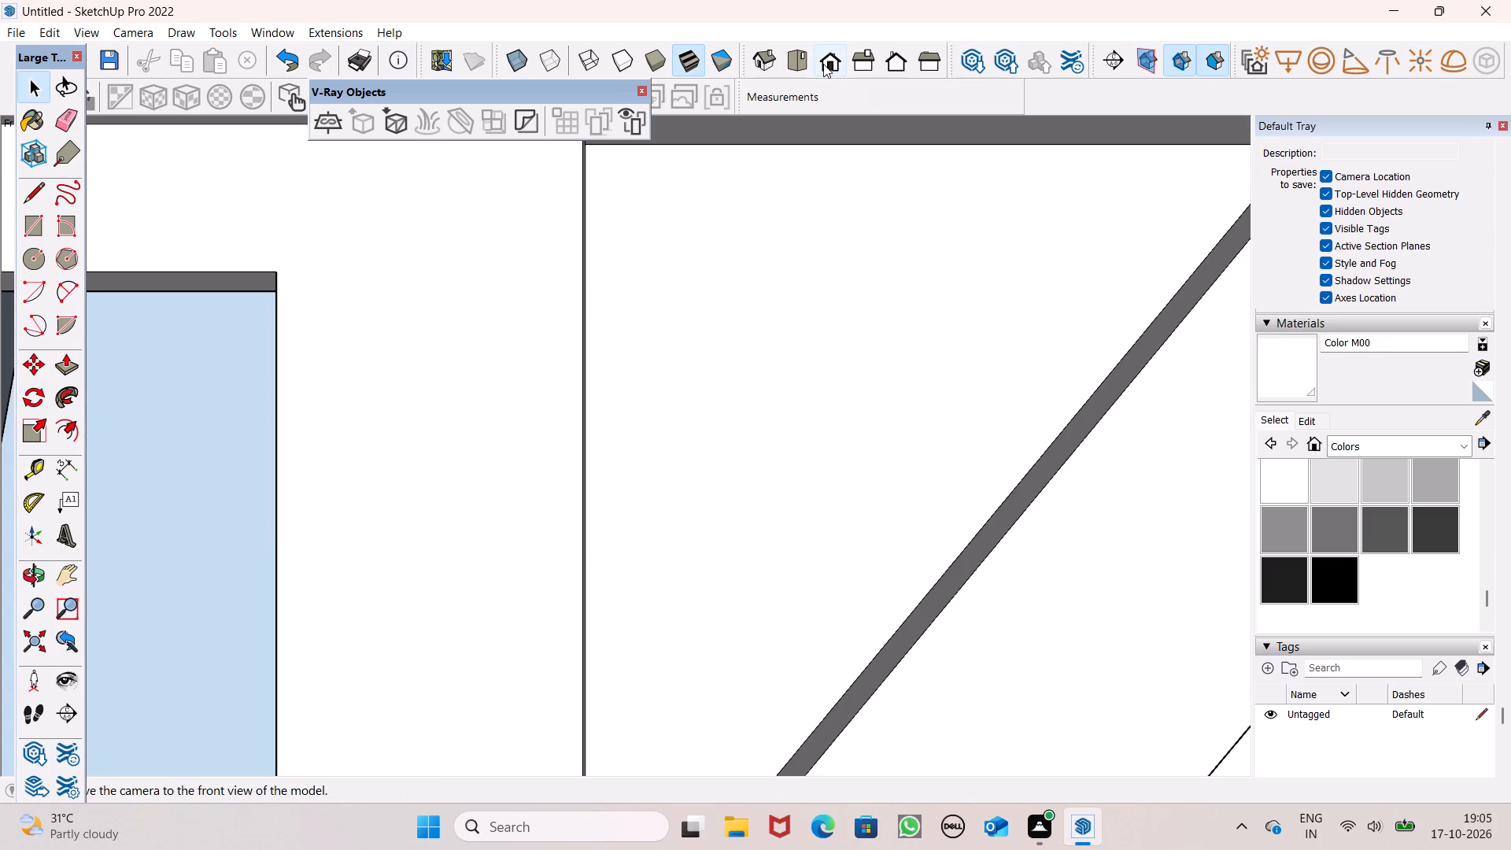
scroll(850, 428, "down", 9)
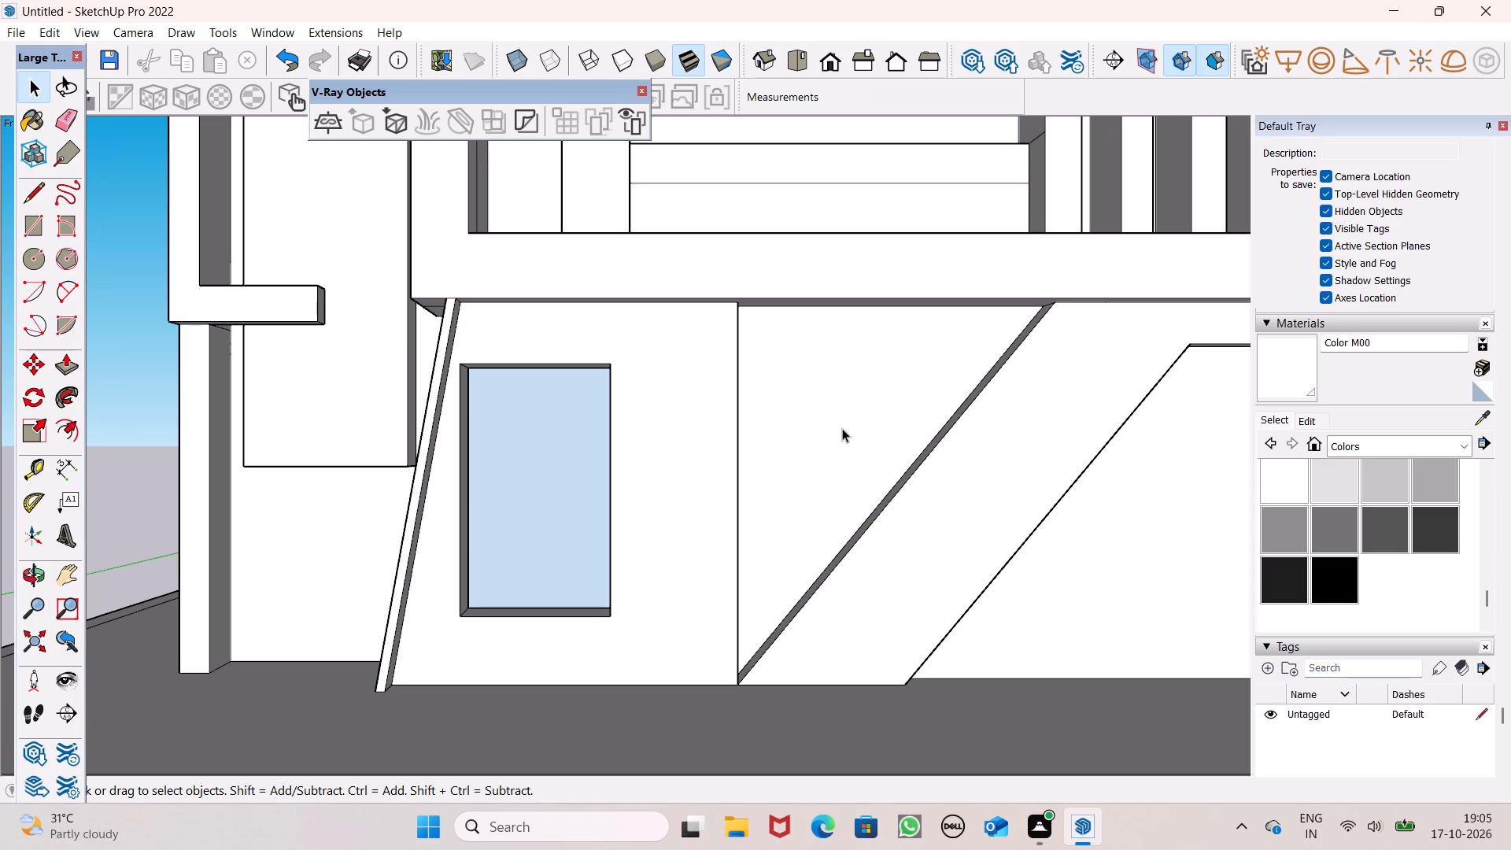
scroll(842, 428, "down", 15)
middle_click_drag(820, 476, 745, 572)
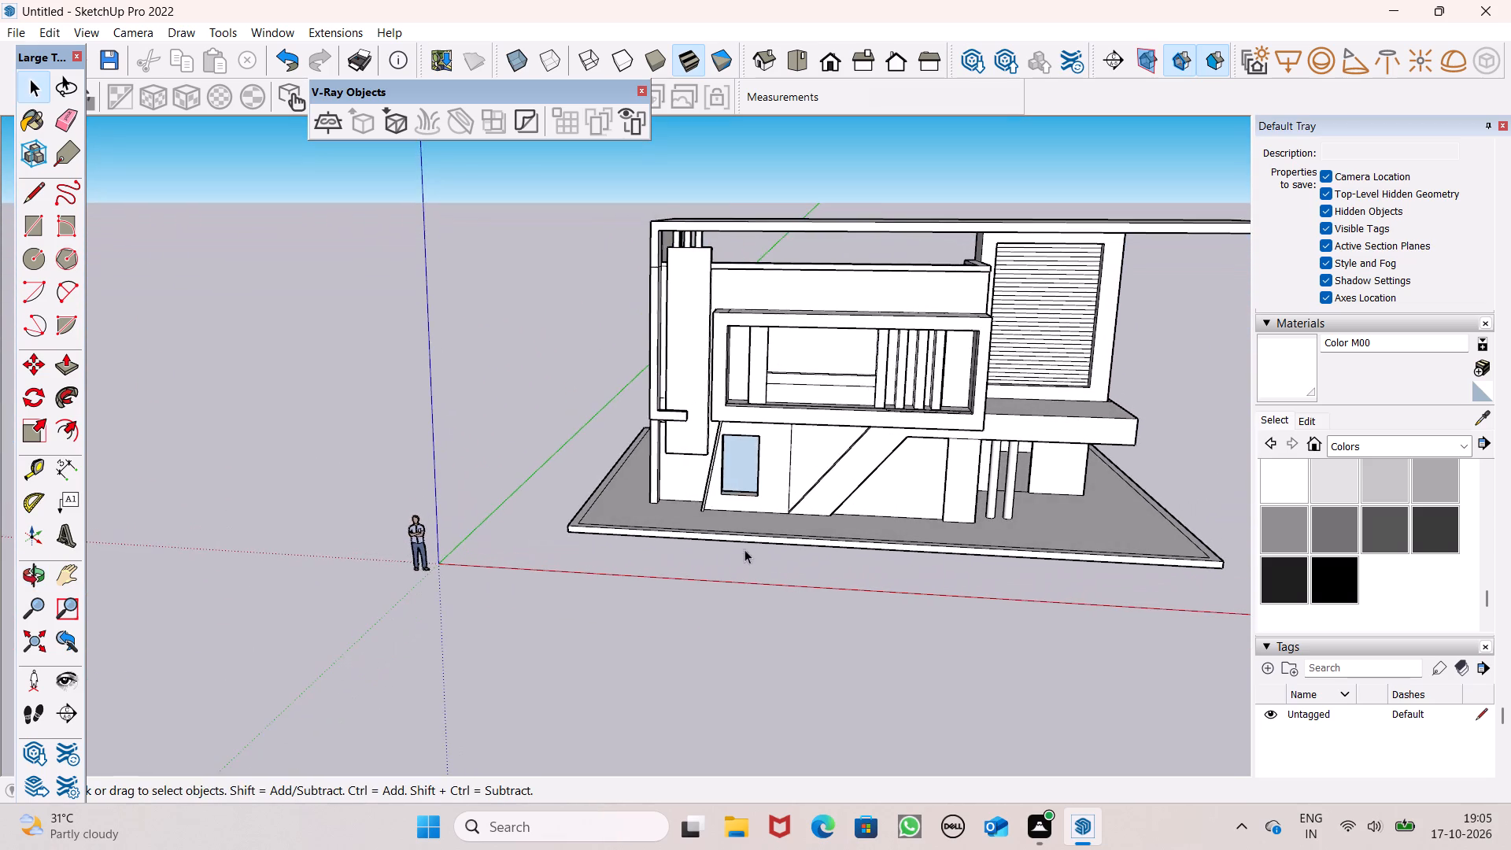
scroll(787, 475, "down", 5)
middle_click_drag(804, 480, 554, 640)
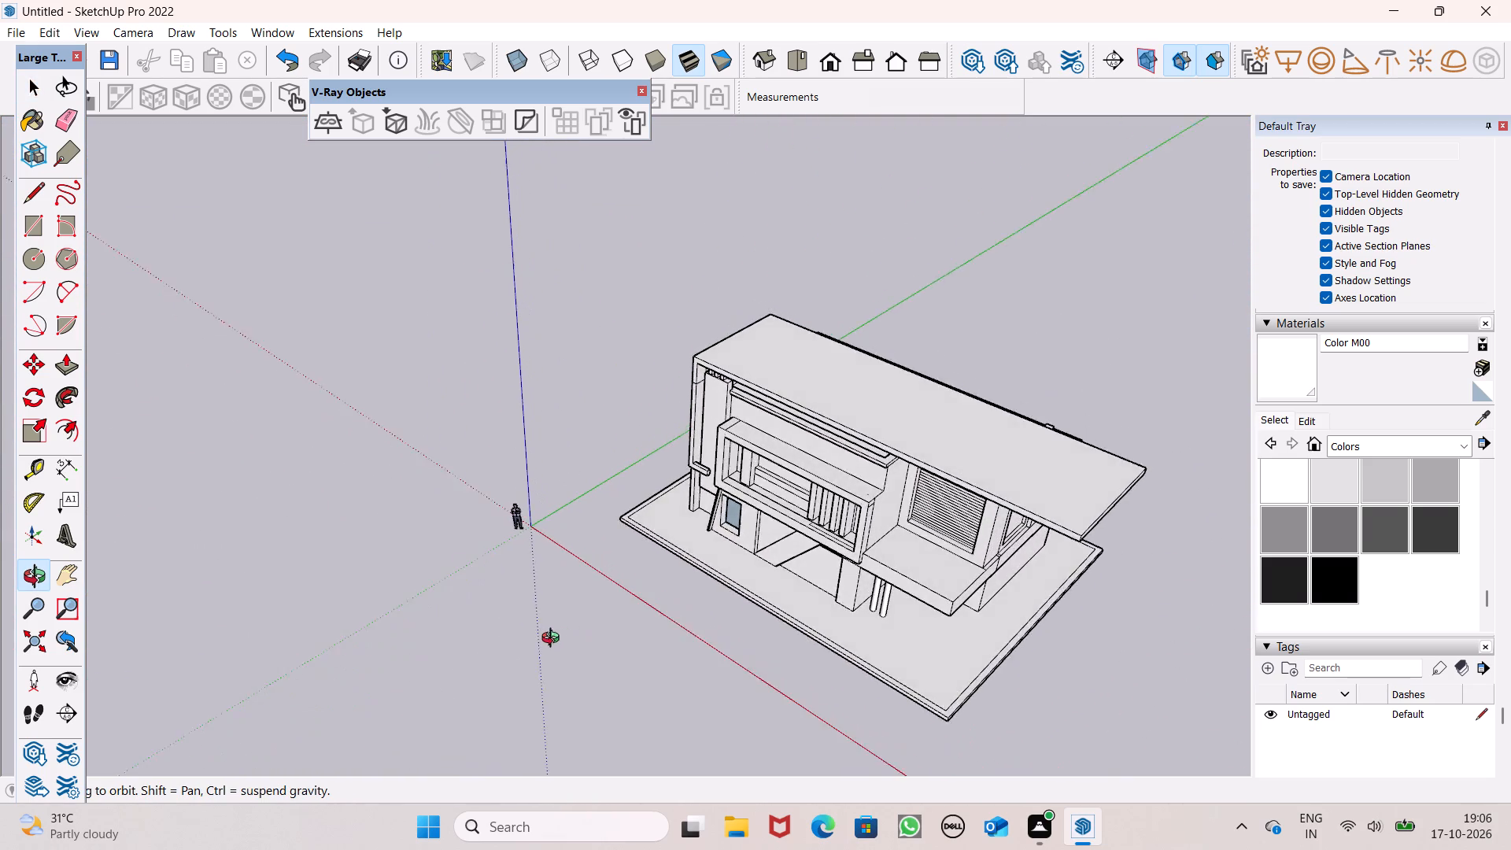
middle_click_drag(554, 640, 770, 565)
scroll(761, 381, "down", 3)
middle_click_drag(887, 416, 224, 466)
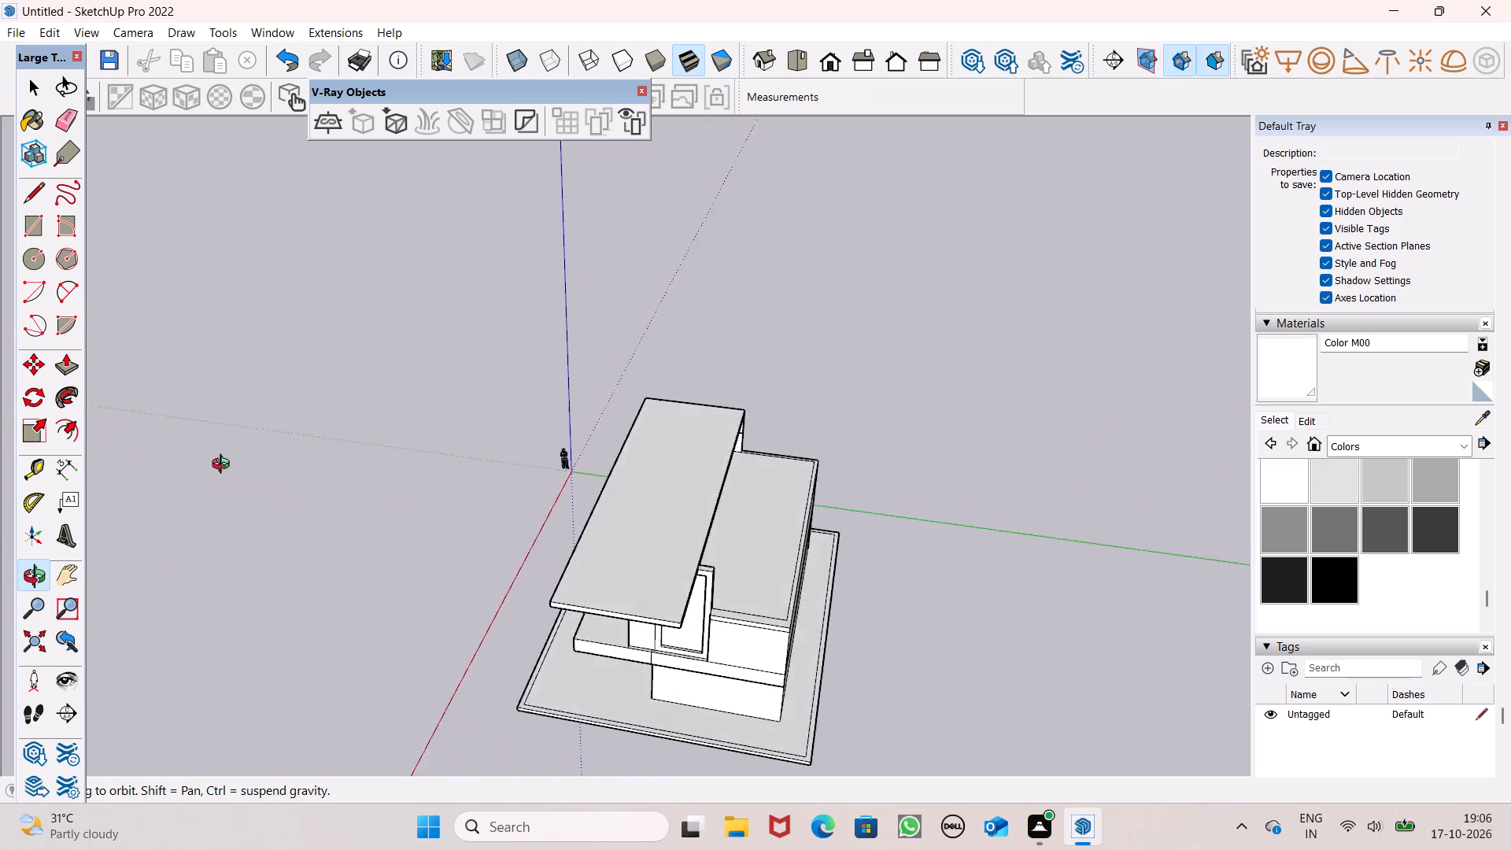
middle_click_drag(224, 466, 167, 440)
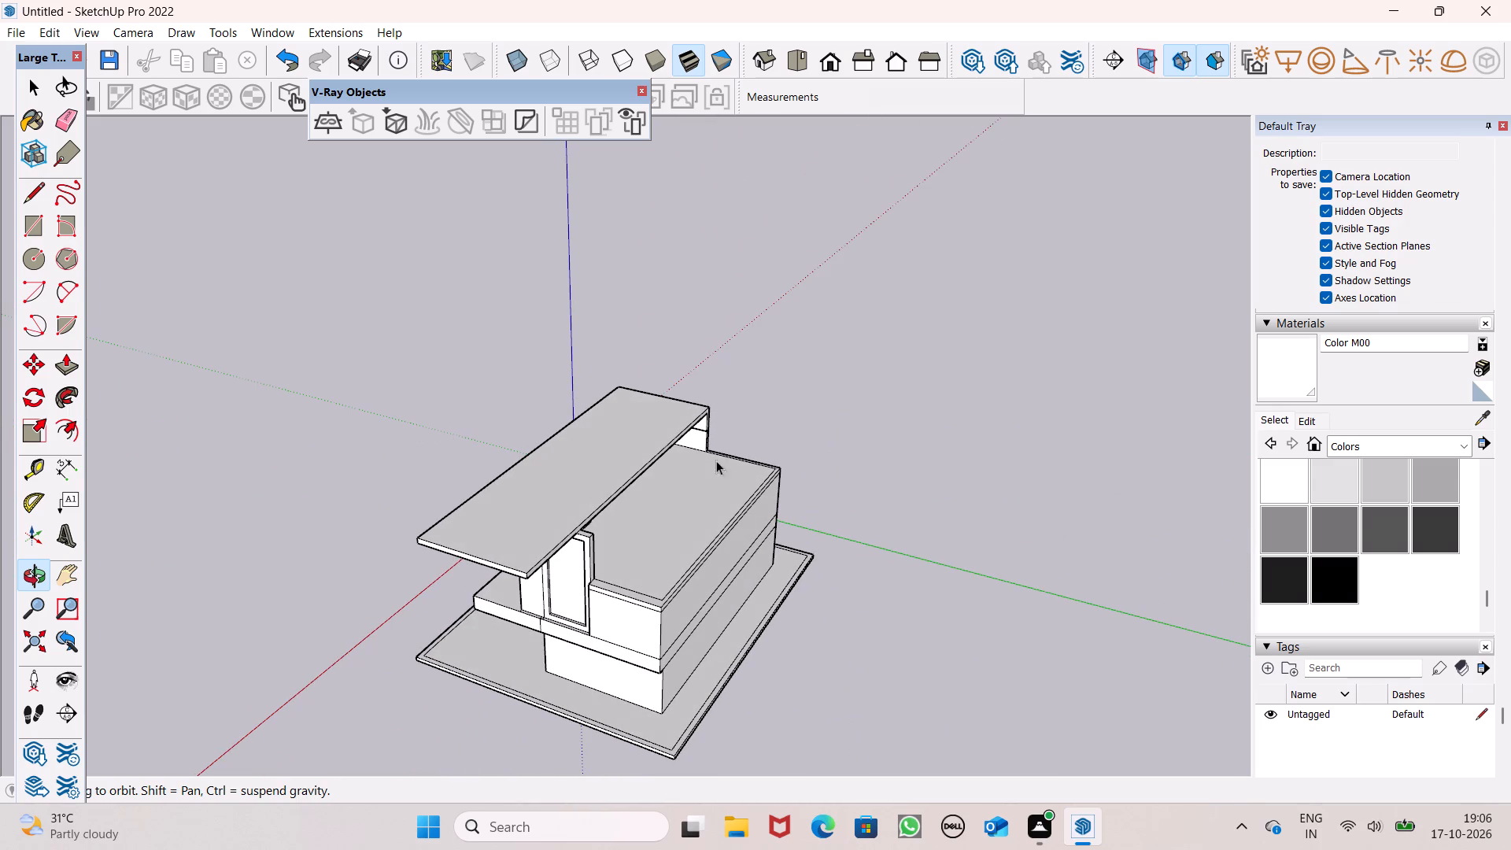
middle_click_drag(760, 533, 790, 527)
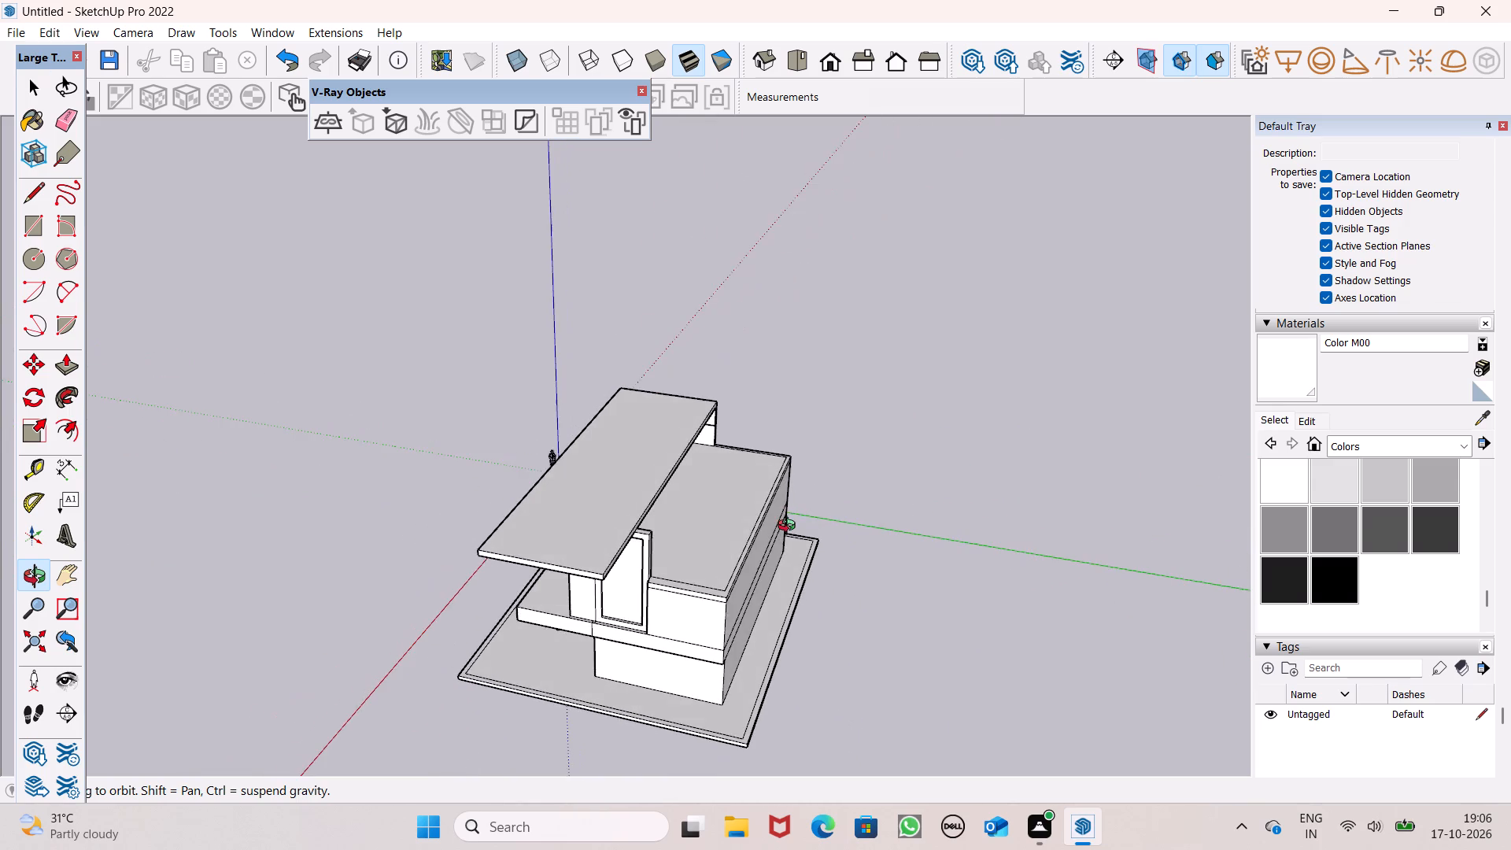
middle_click_drag(790, 527, 1064, 497)
scroll(697, 435, "down", 3)
middle_click_drag(706, 463, 781, 487)
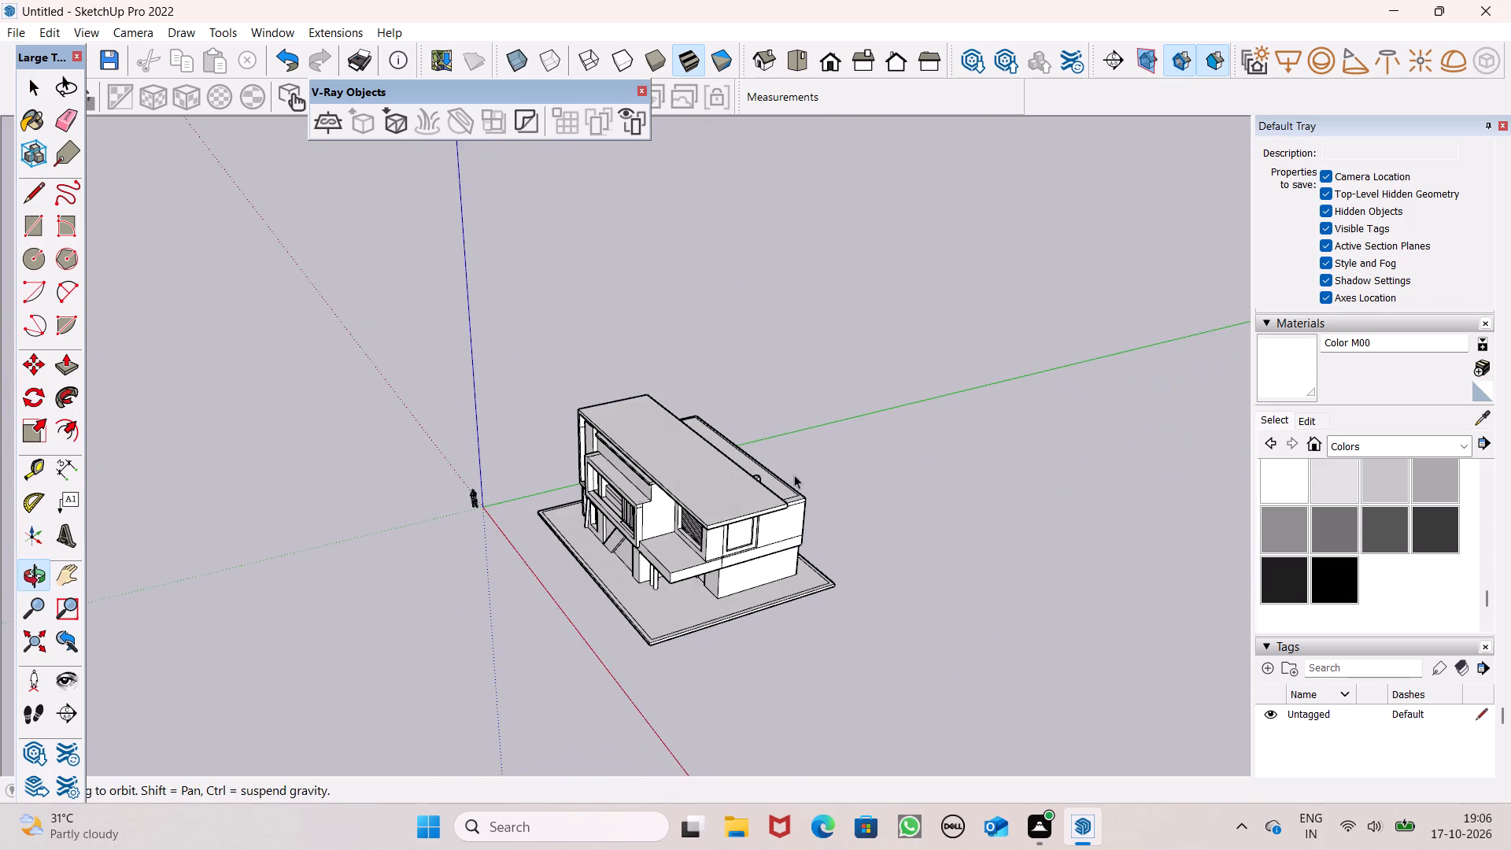
scroll(789, 441, "down", 3)
middle_click_drag(767, 449, 818, 471)
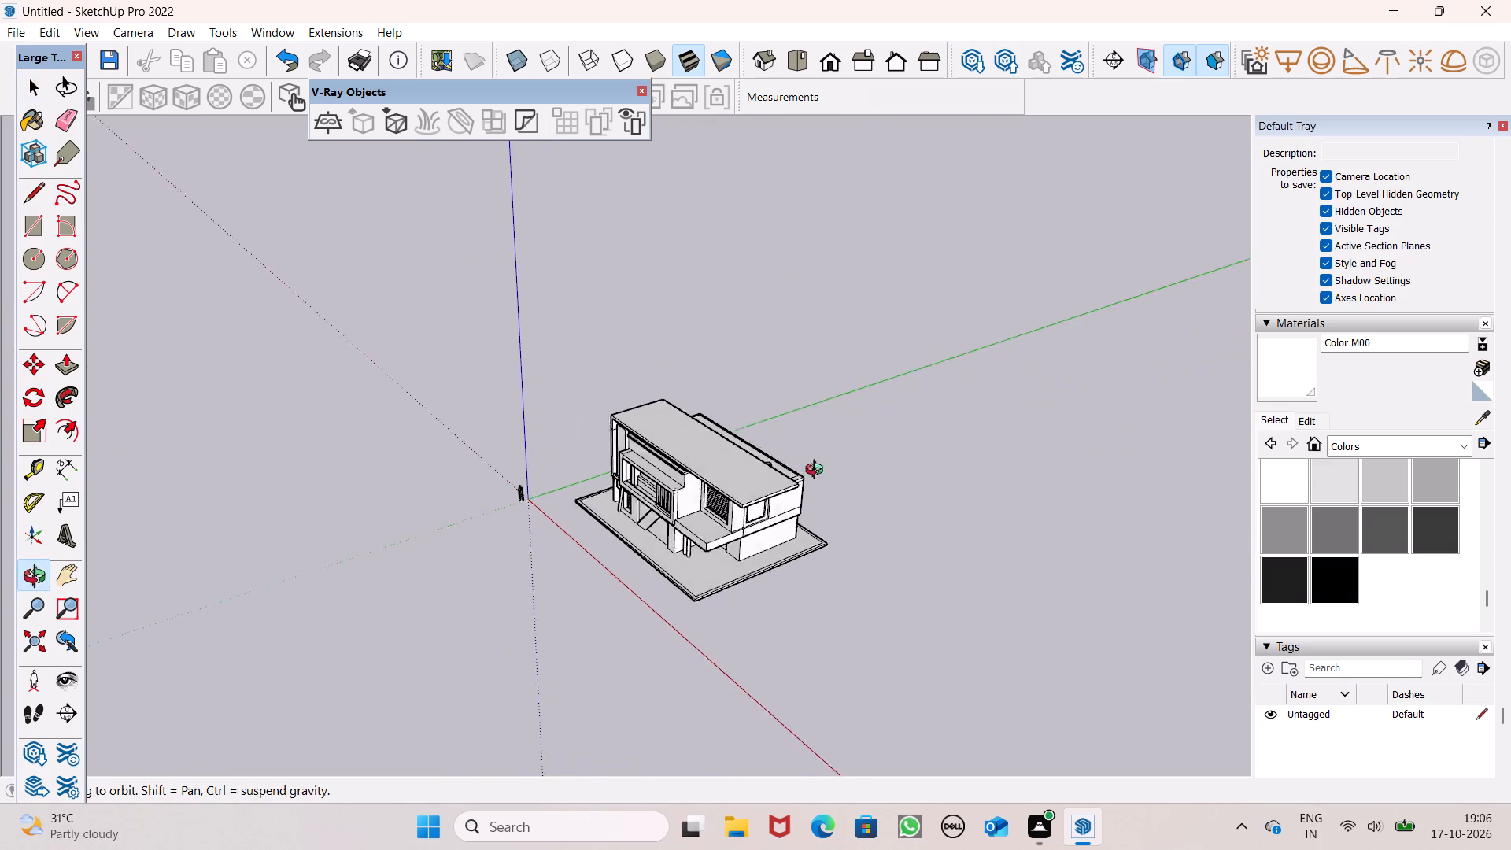
middle_click_drag(818, 471, 591, 589)
middle_click_drag(724, 508, 649, 606)
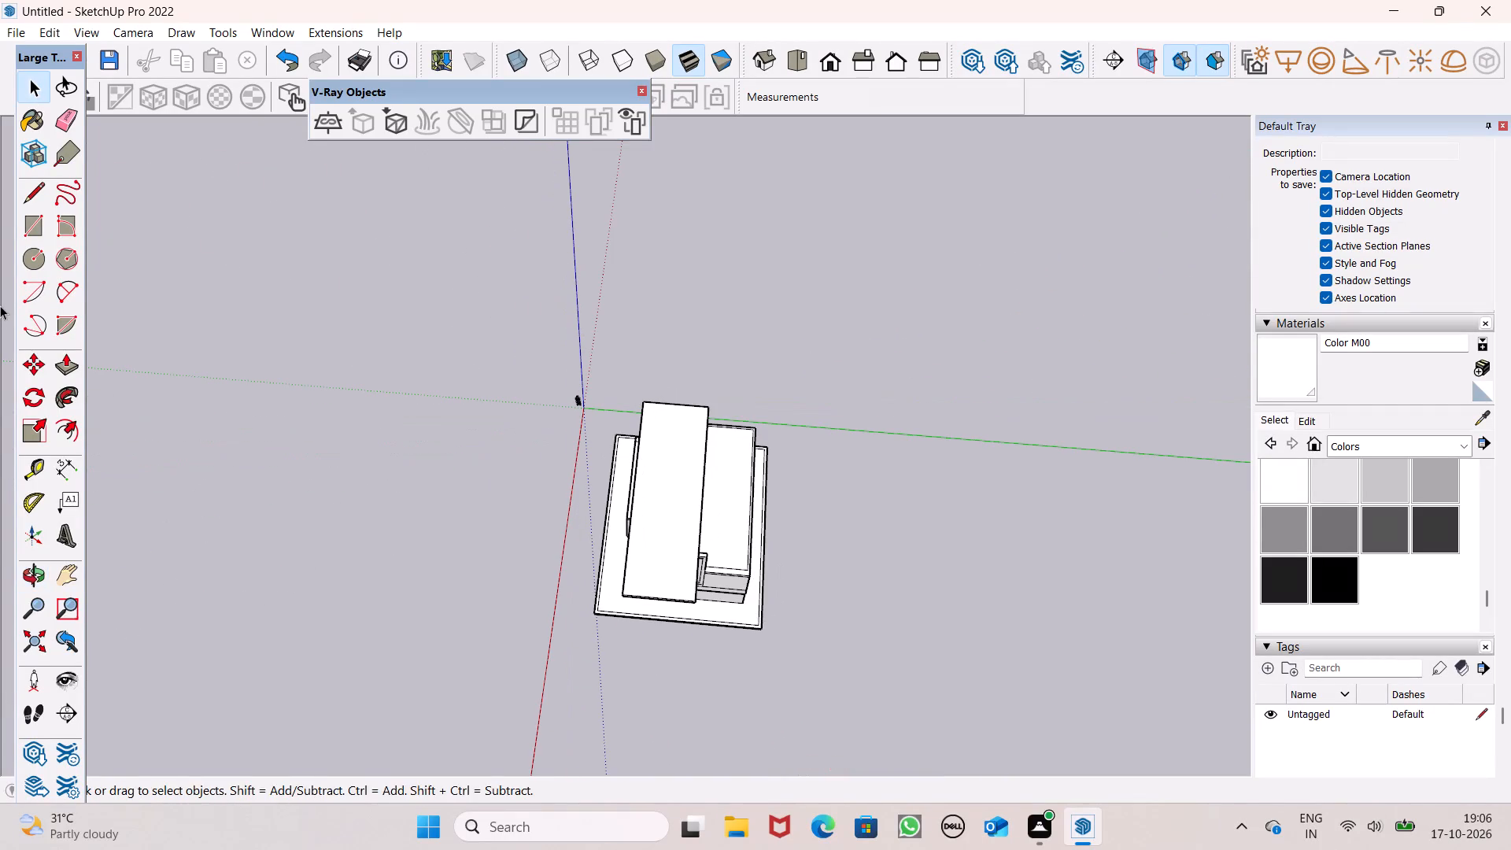
Draw a rectangle of about 12' by 21' 8 1/2" across the full width of the overhead roof slab's top face.
left_click(21, 228)
scroll(418, 402, "up", 7)
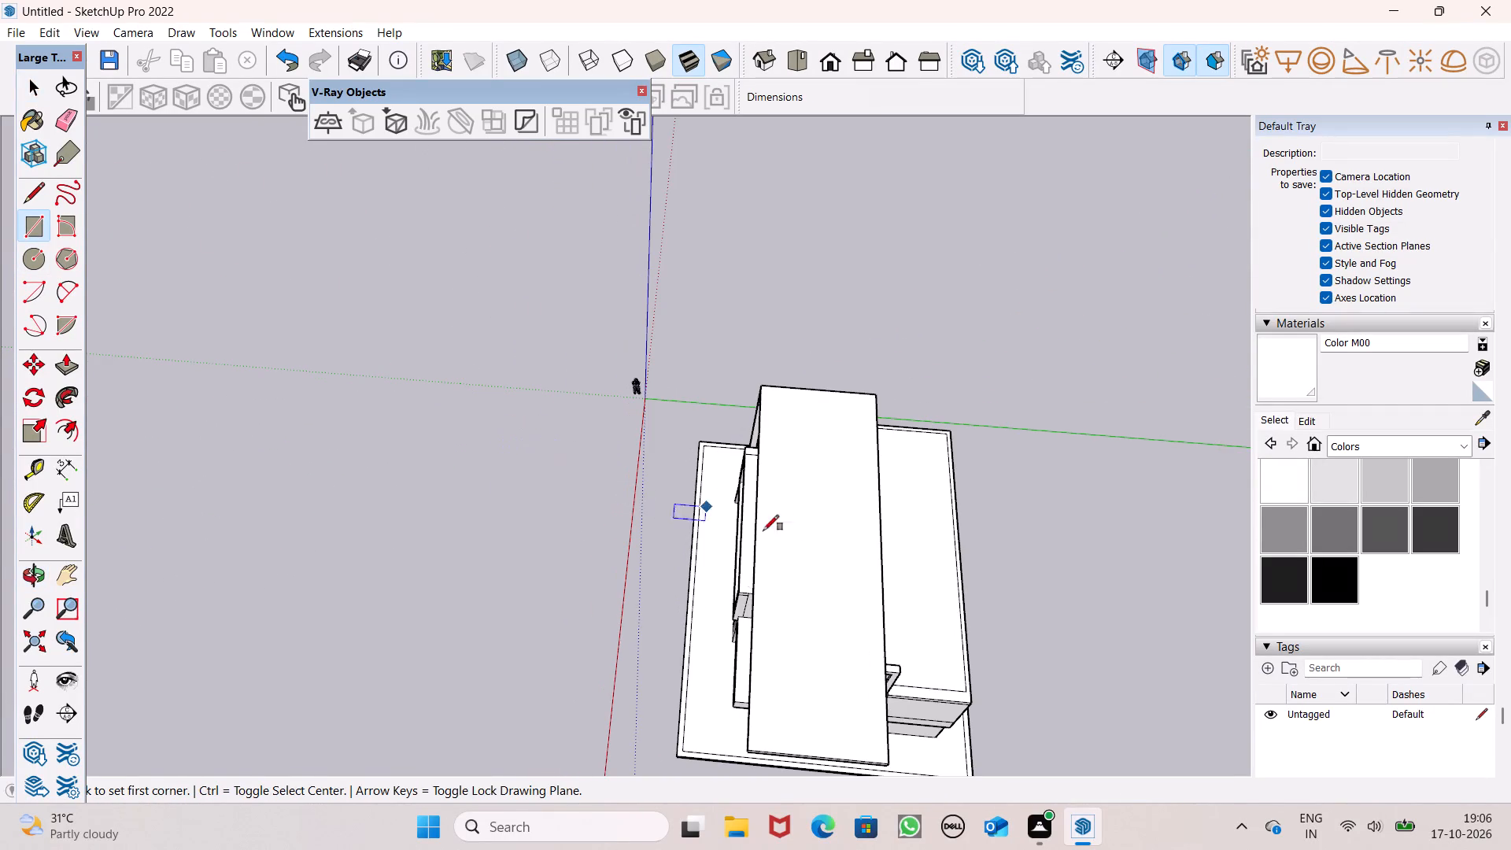
middle_click_drag(811, 577, 774, 729)
scroll(767, 630, "up", 7)
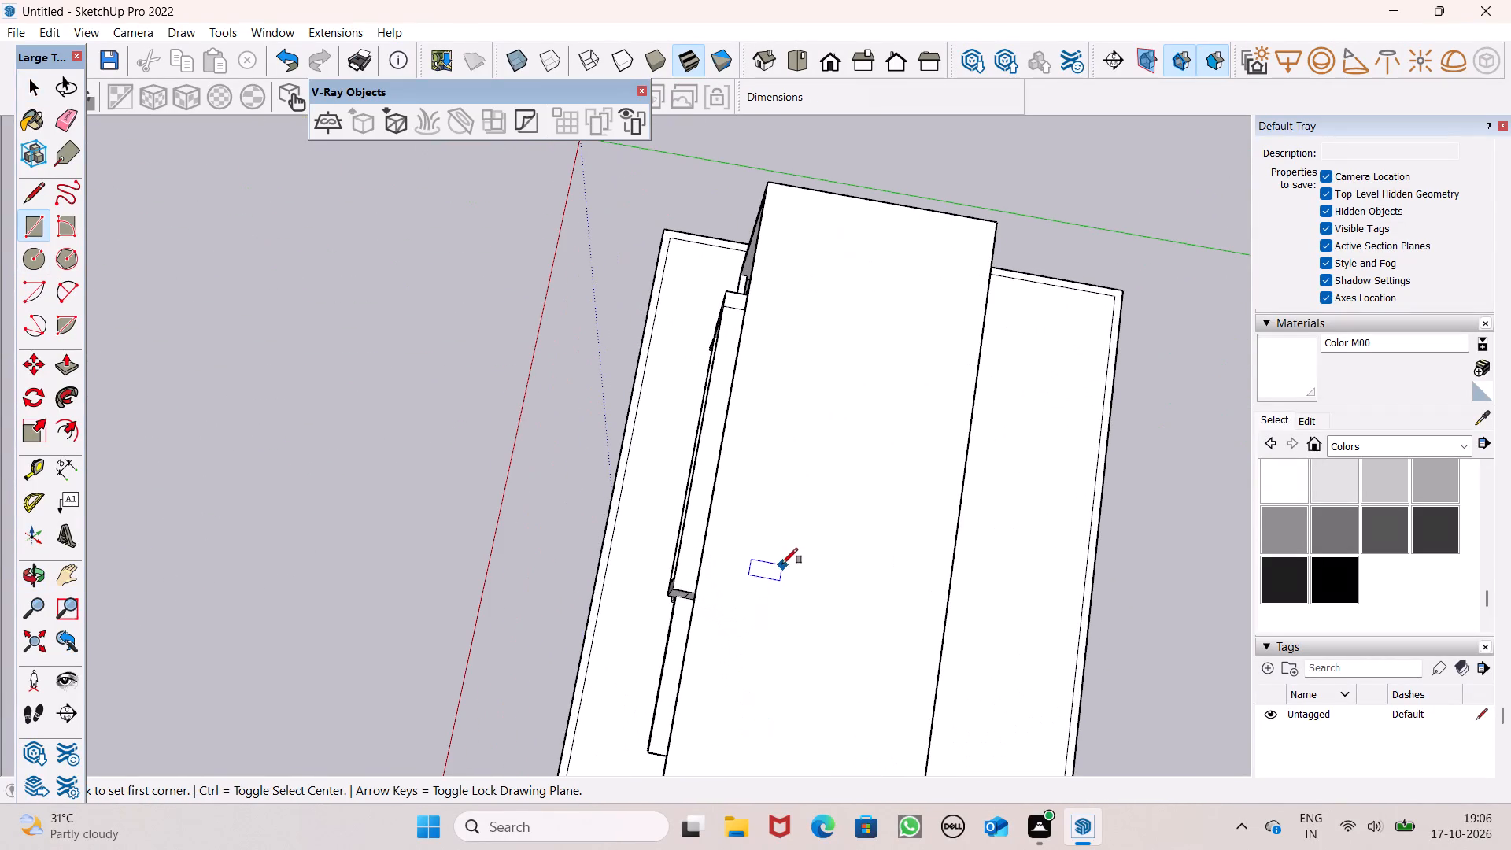
left_click(741, 365)
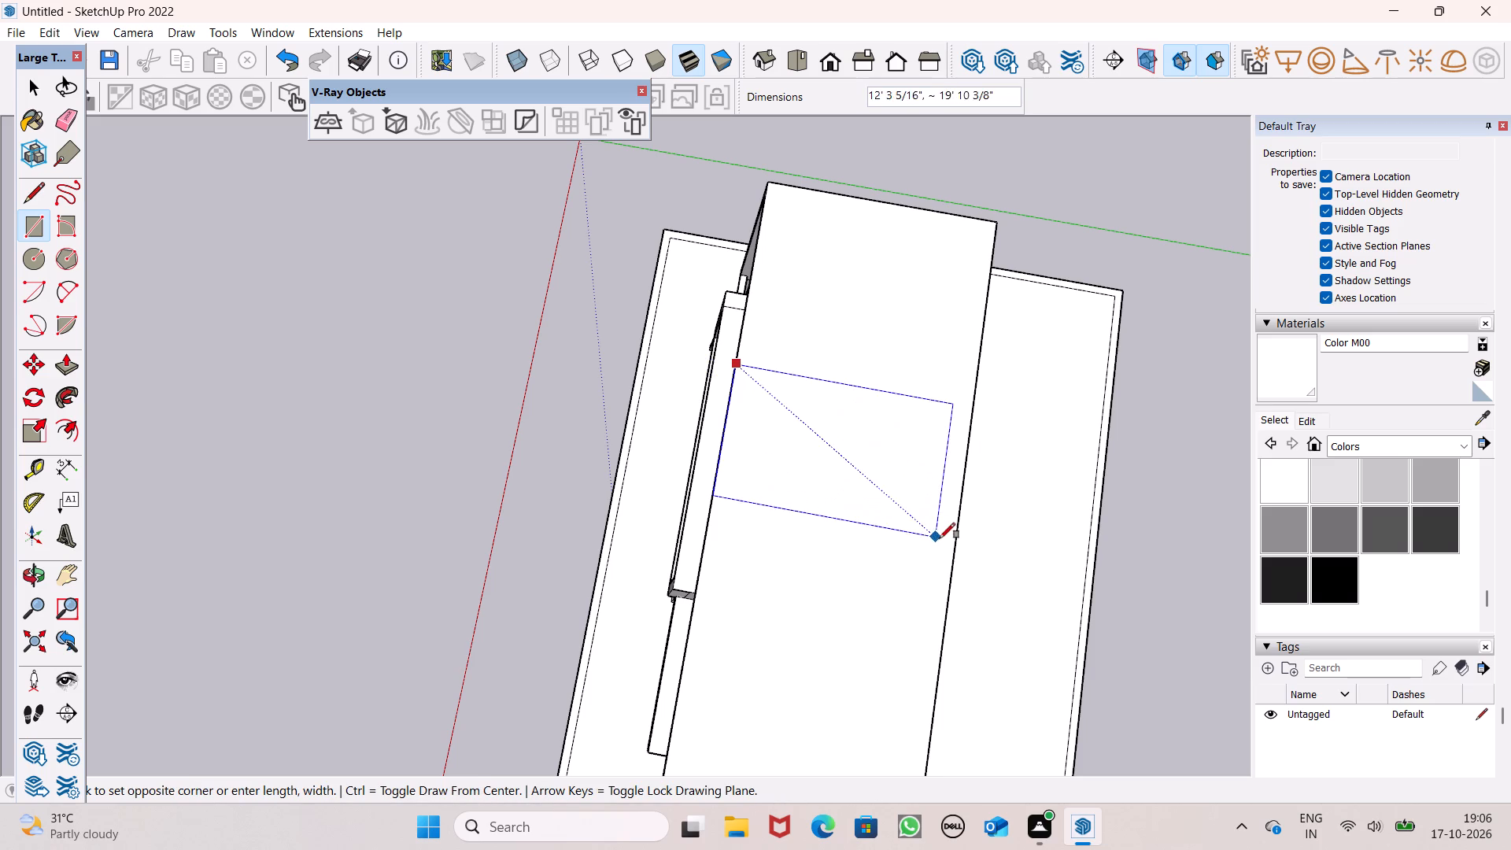
left_click(954, 538)
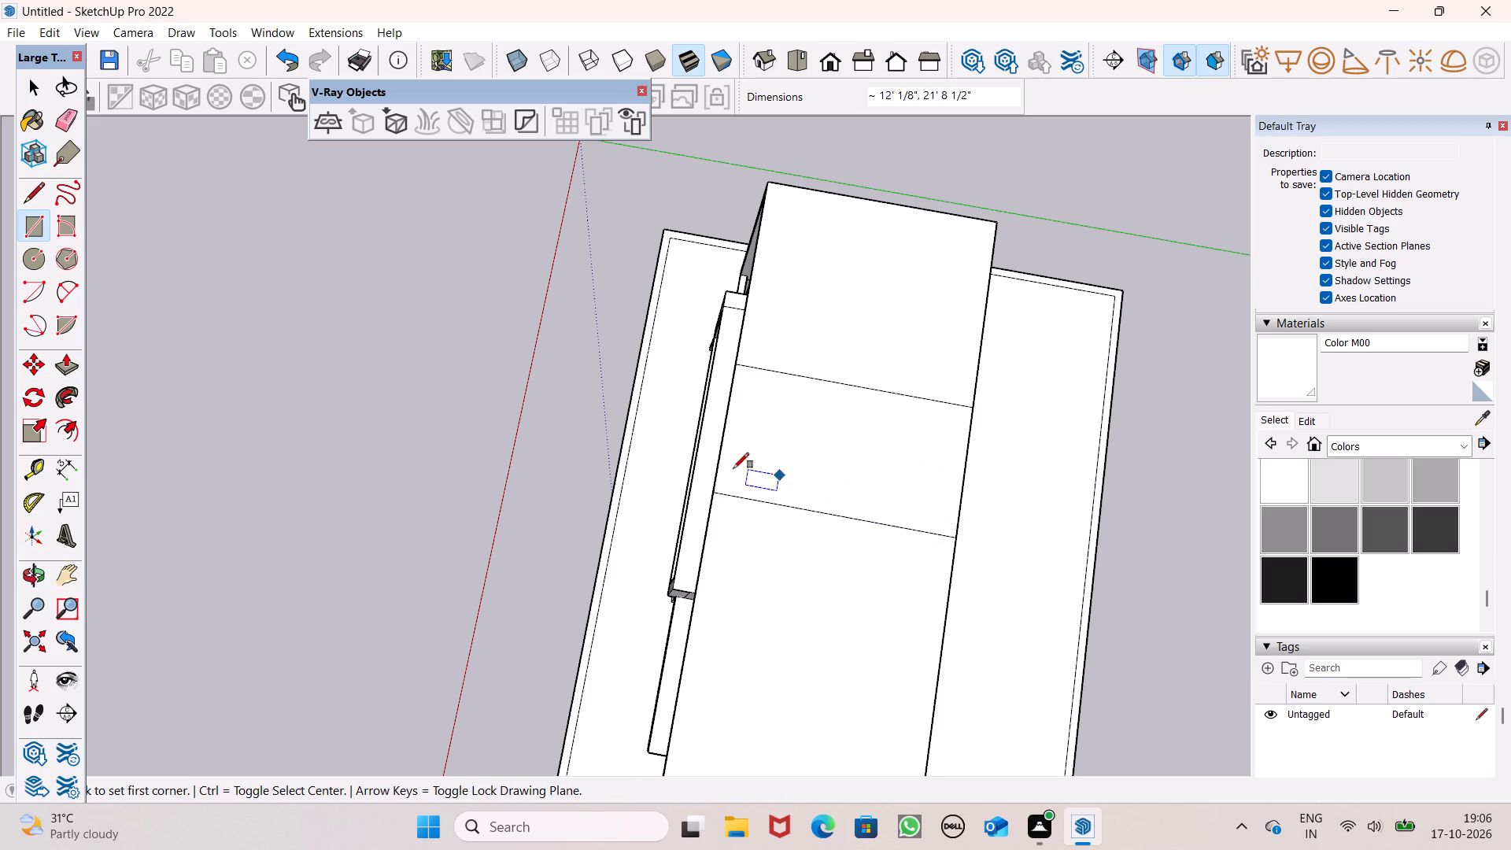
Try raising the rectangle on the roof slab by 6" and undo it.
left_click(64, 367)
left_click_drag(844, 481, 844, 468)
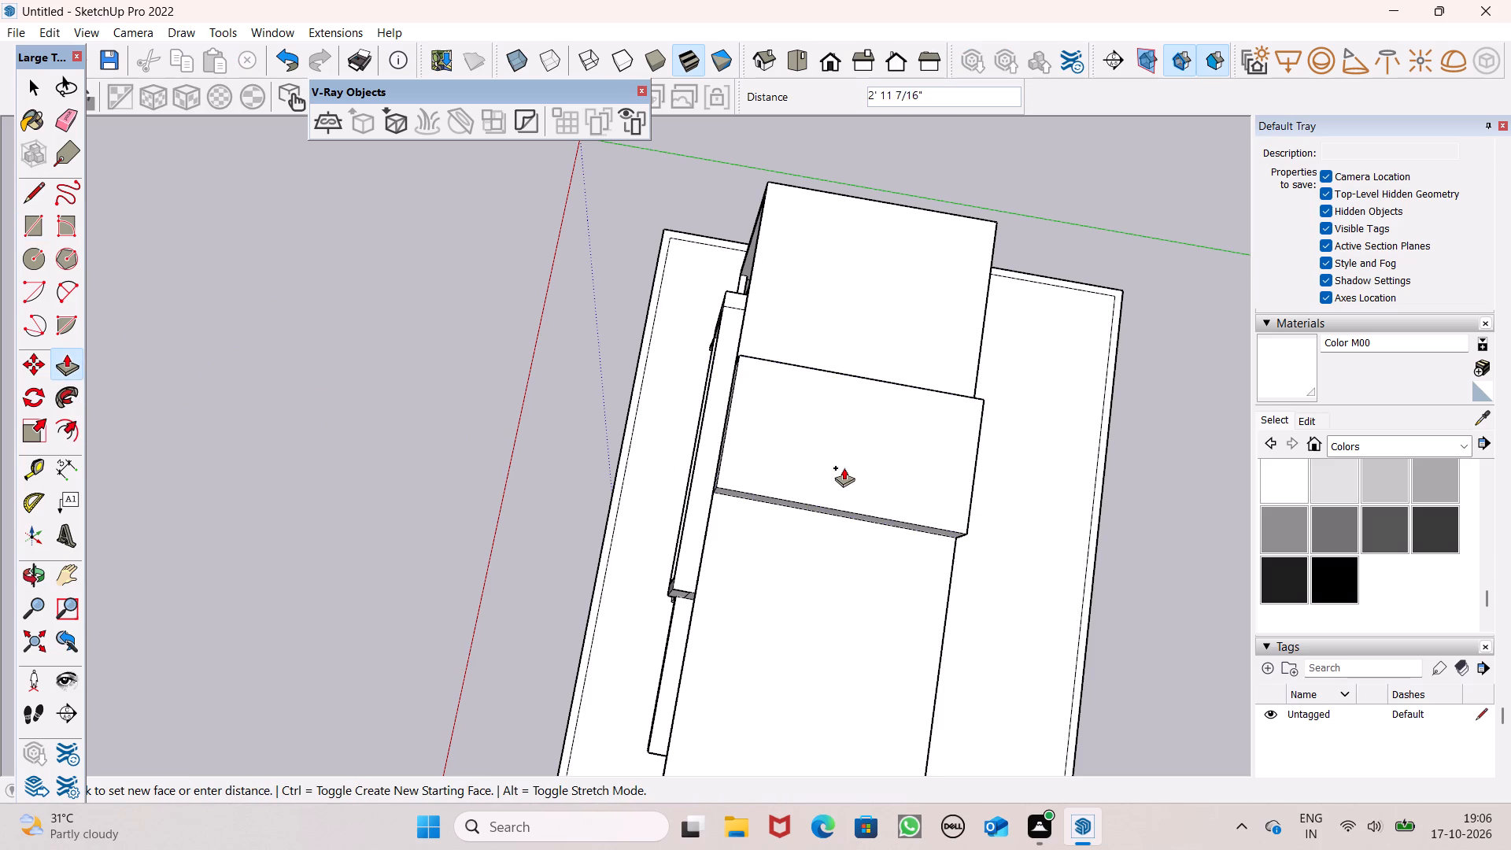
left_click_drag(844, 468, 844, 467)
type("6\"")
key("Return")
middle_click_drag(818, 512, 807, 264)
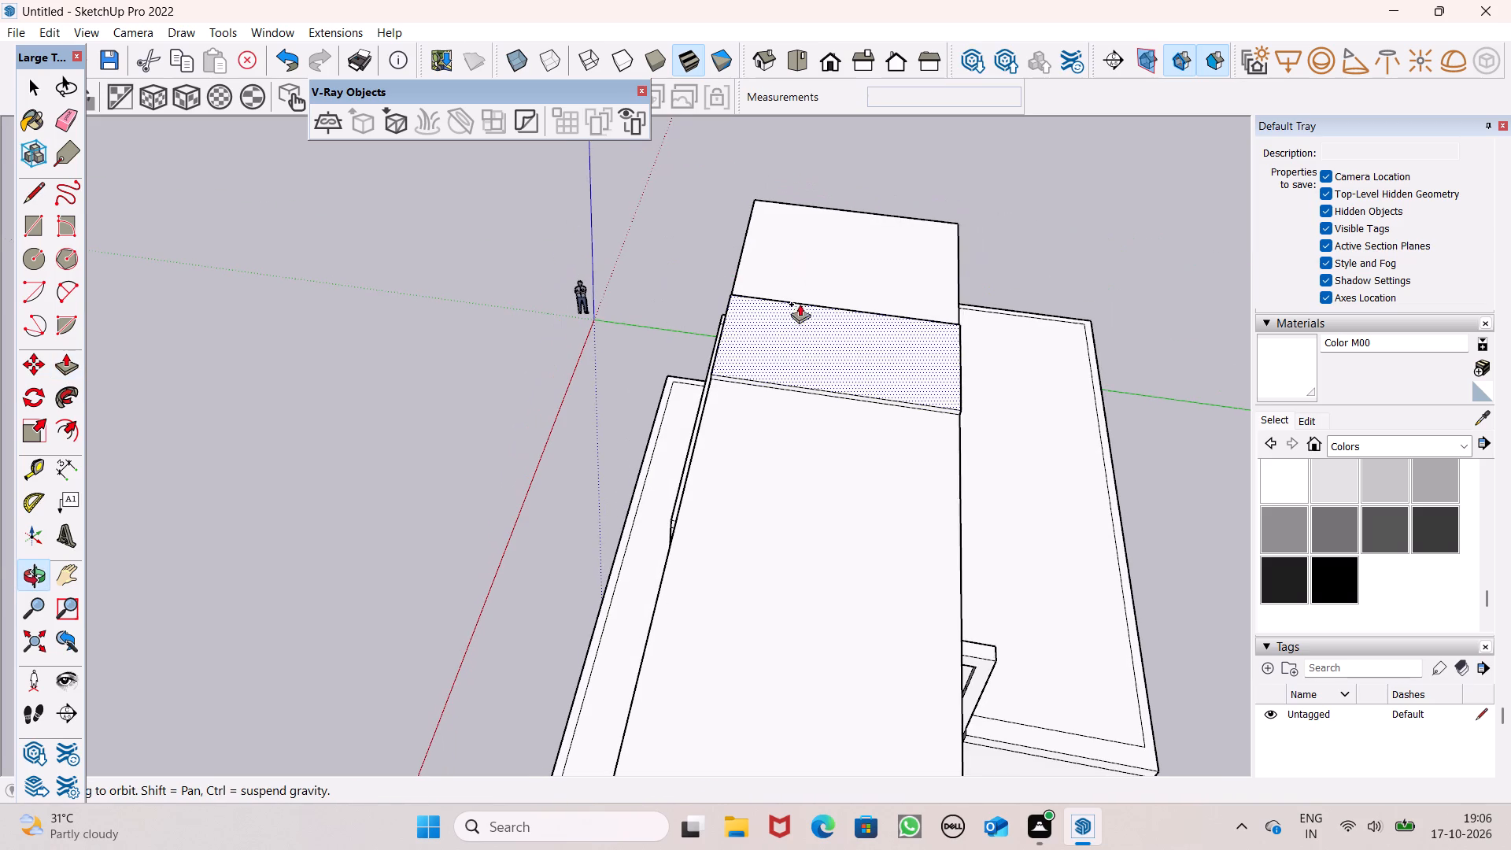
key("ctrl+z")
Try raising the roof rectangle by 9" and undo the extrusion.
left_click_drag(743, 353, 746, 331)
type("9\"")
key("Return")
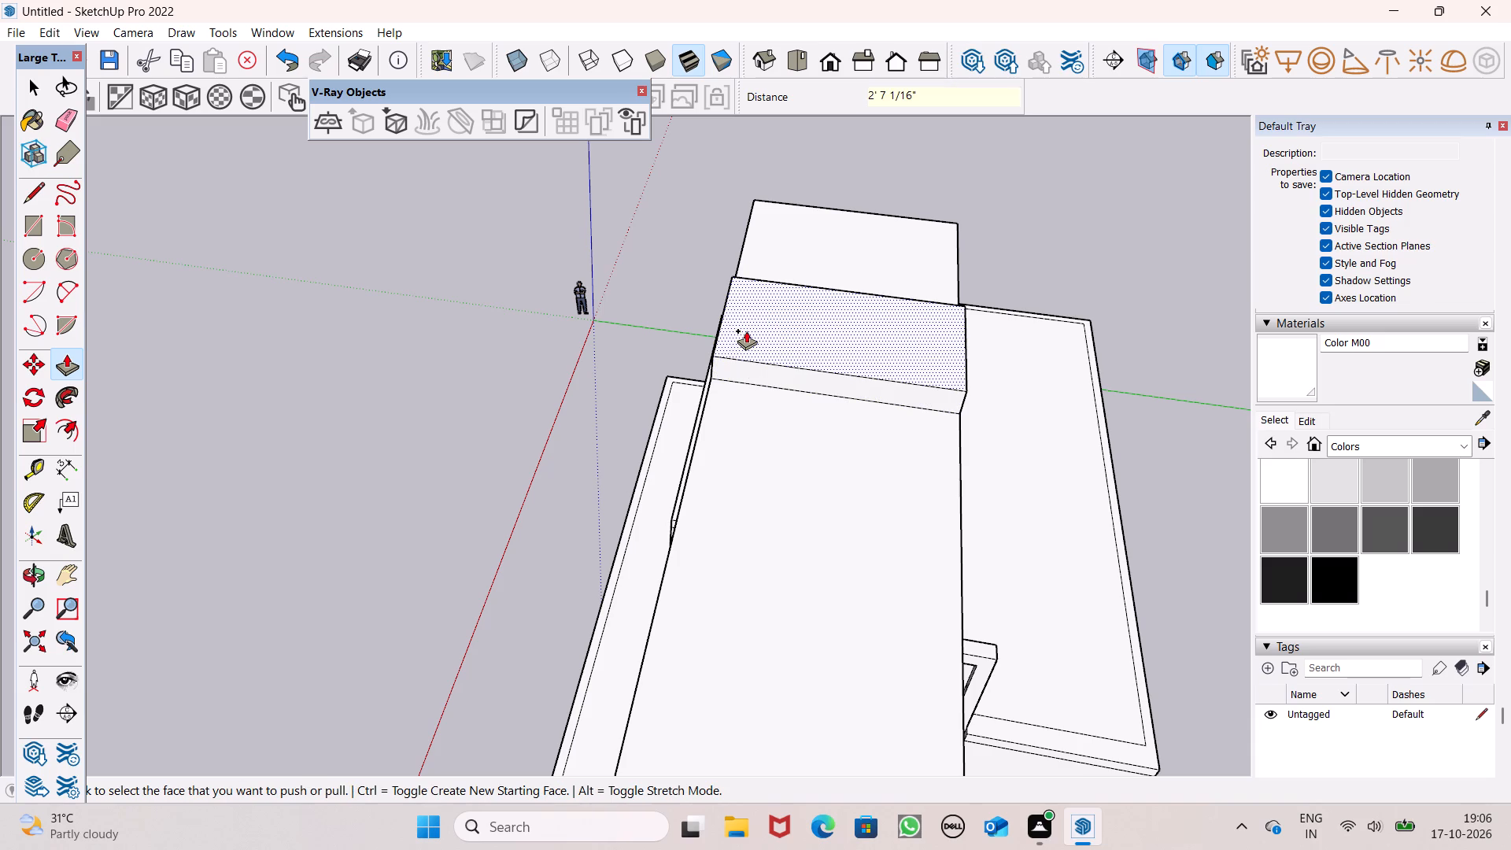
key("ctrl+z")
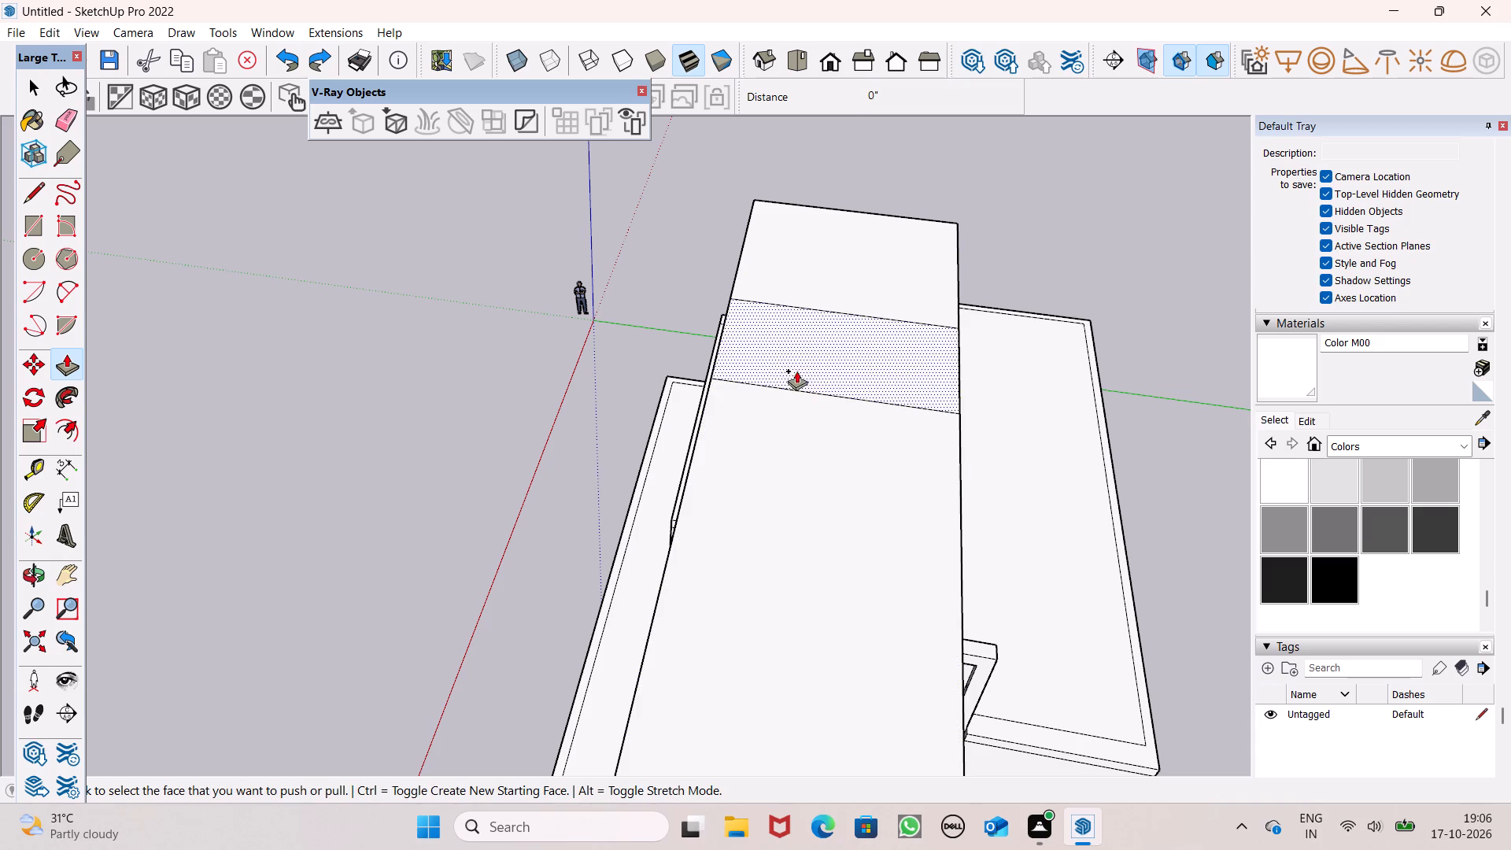
Extrude the rectangle on the roof slab upward by 9".
left_click_drag(796, 371, 800, 353)
key("9")
key("shift+quotedbl")
key("Return")
Extend the raised roof band's front face about 4' 3" outward past the slab edge, over the balcony side.
middle_click_drag(800, 394, 1027, 286)
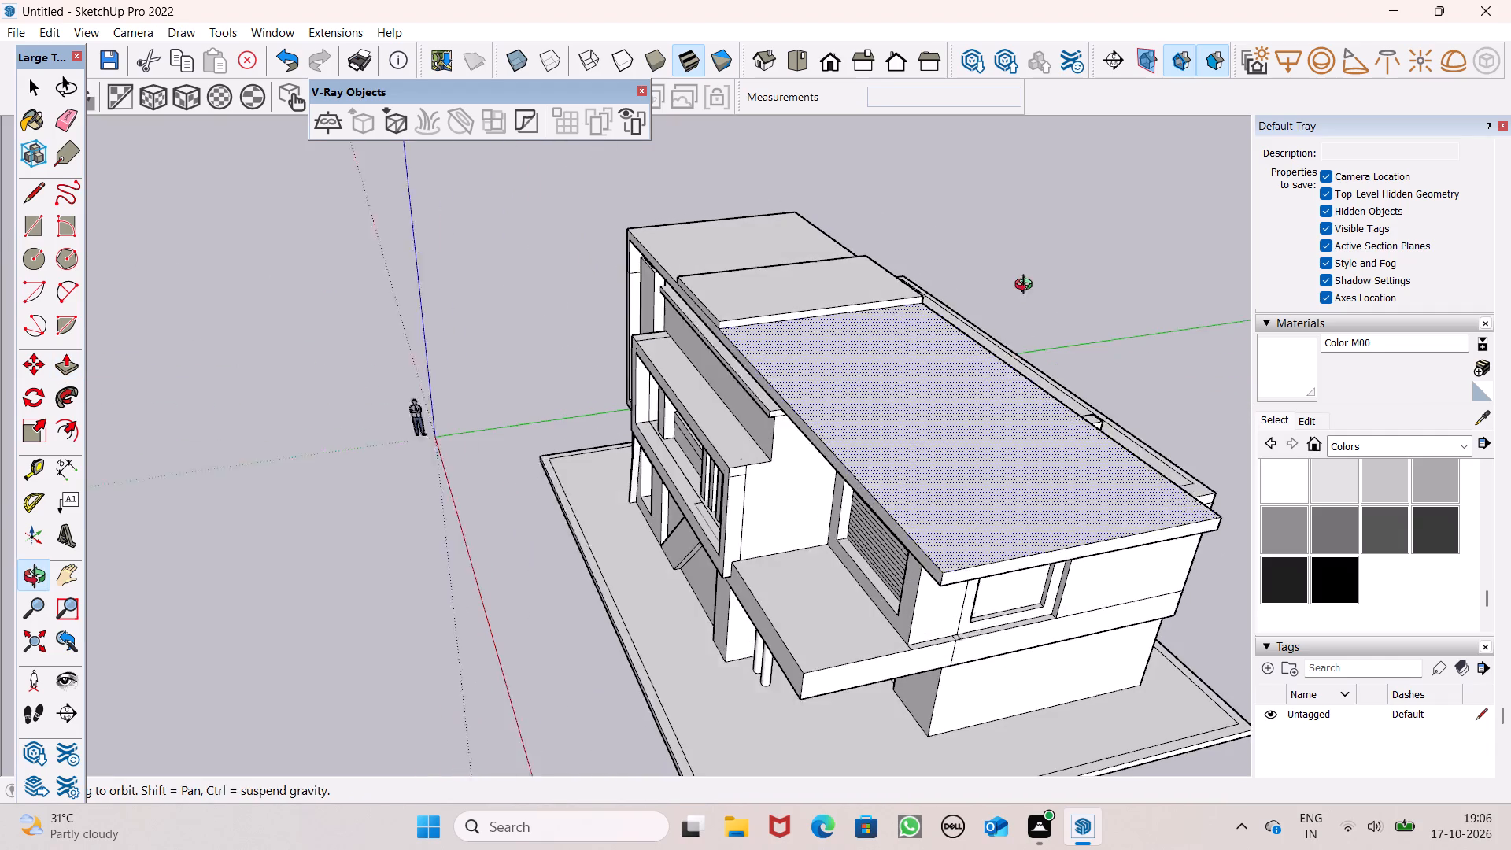
middle_click_drag(1027, 286, 1032, 286)
middle_click_drag(827, 331, 985, 326)
middle_click_drag(722, 305, 738, 328)
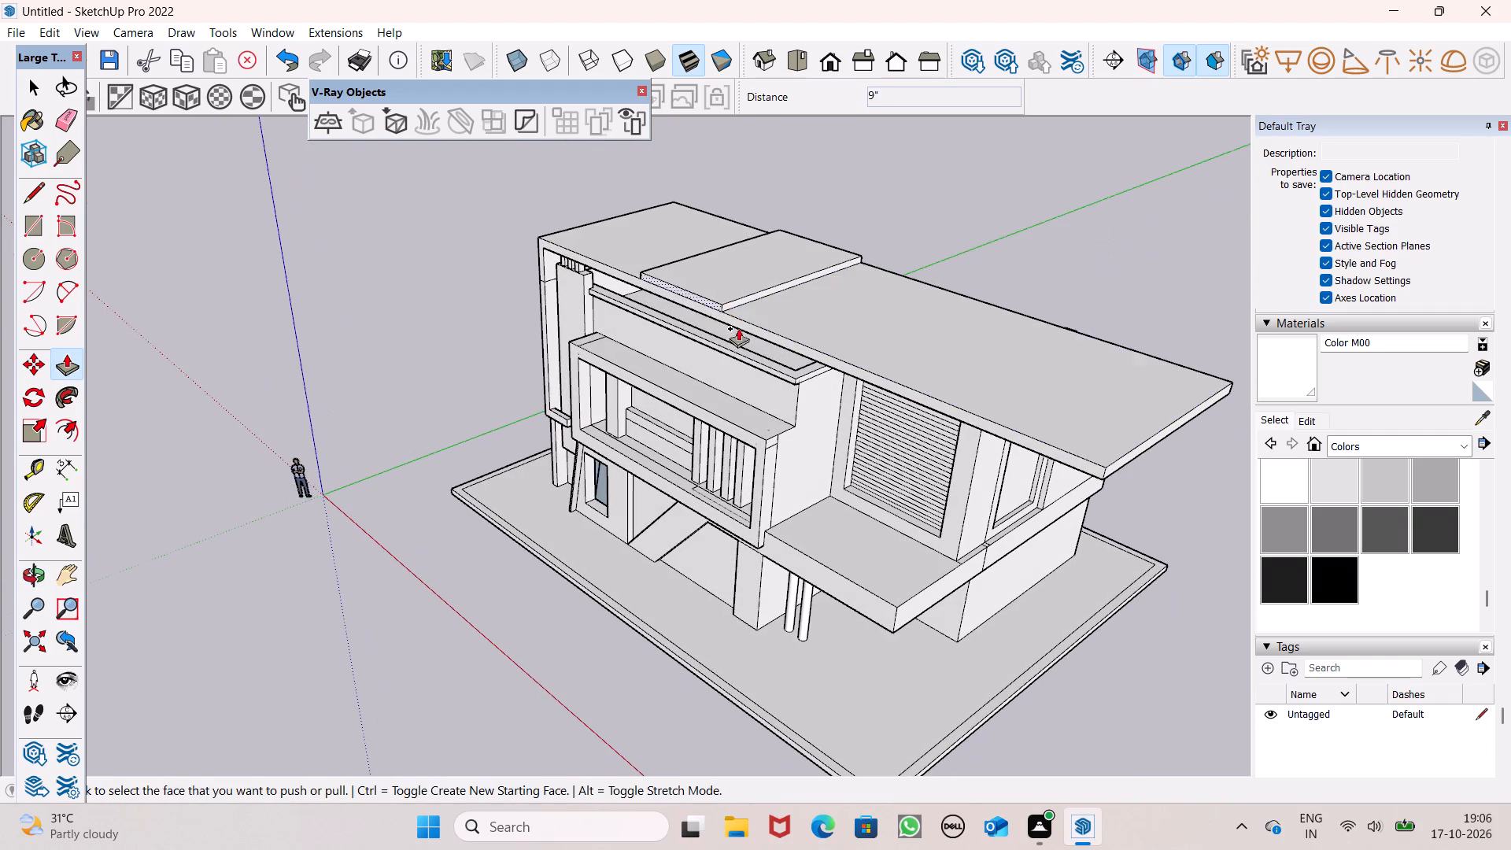
middle_click_drag(738, 328, 855, 352)
scroll(811, 318, "up", 7)
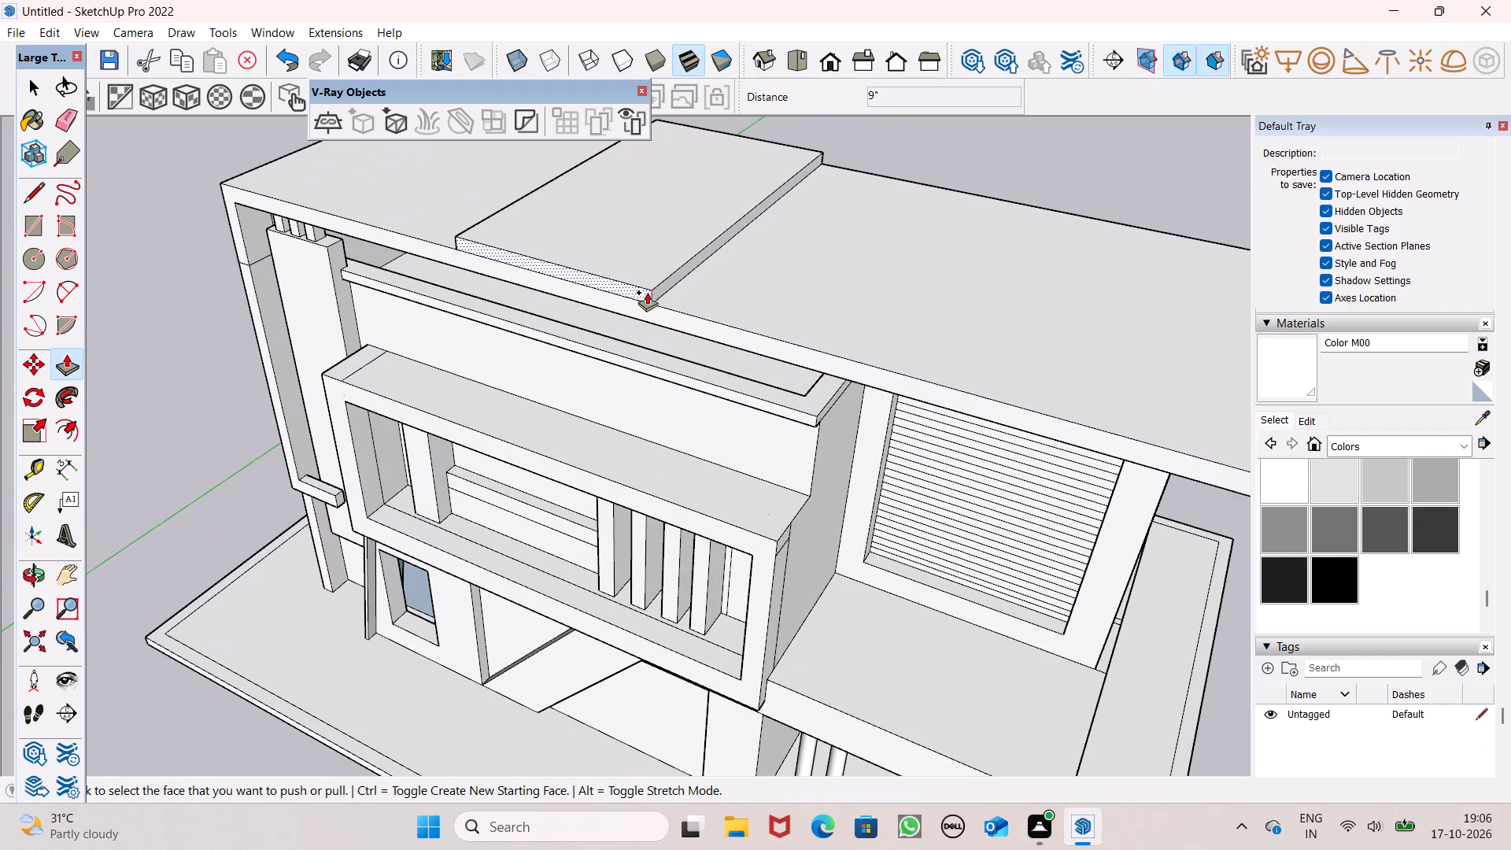
left_click_drag(637, 292, 610, 312)
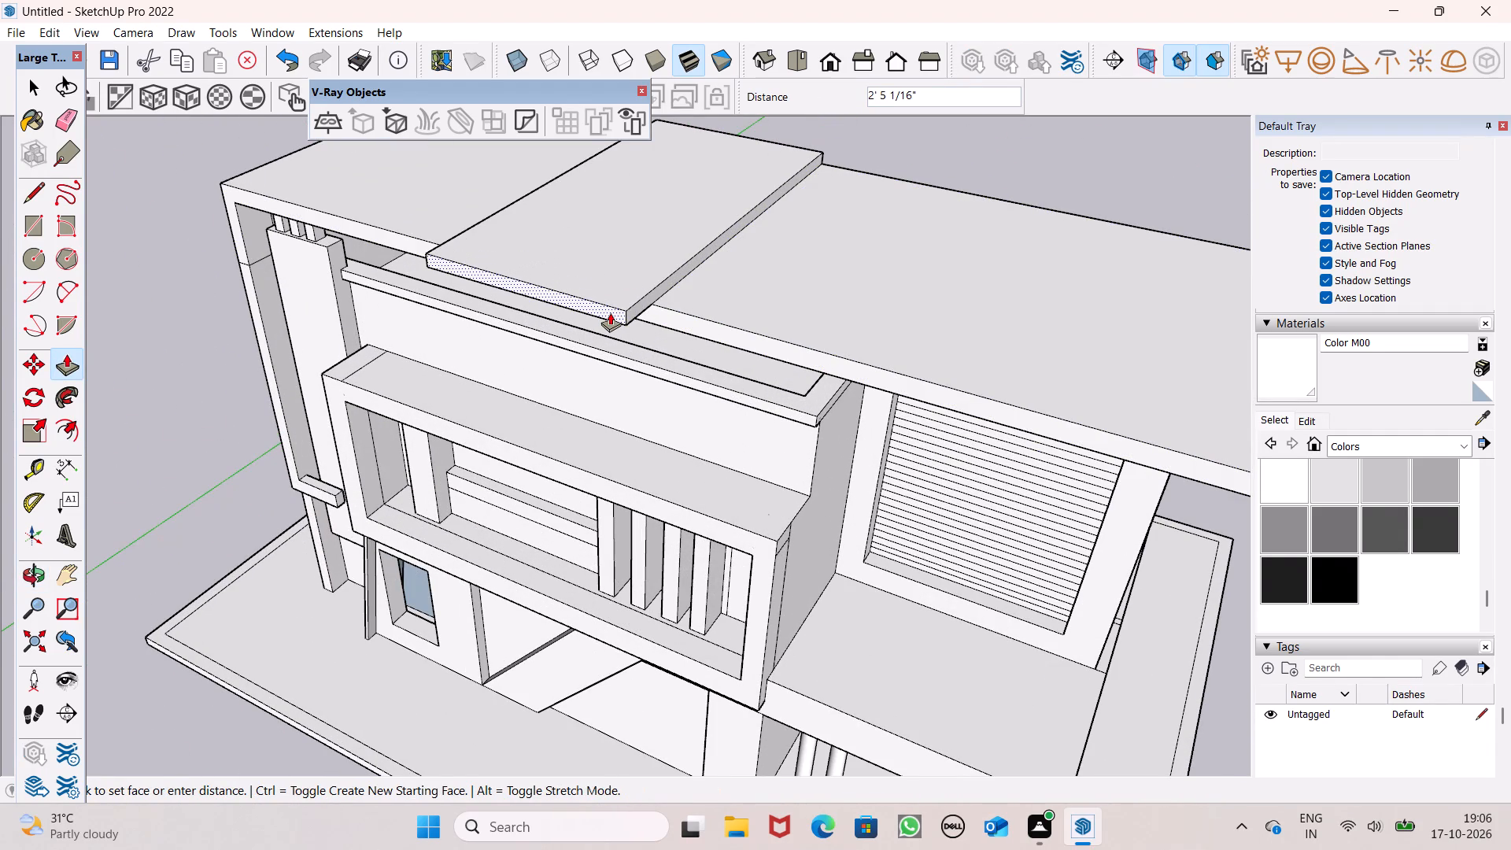
left_click_drag(610, 312, 608, 315)
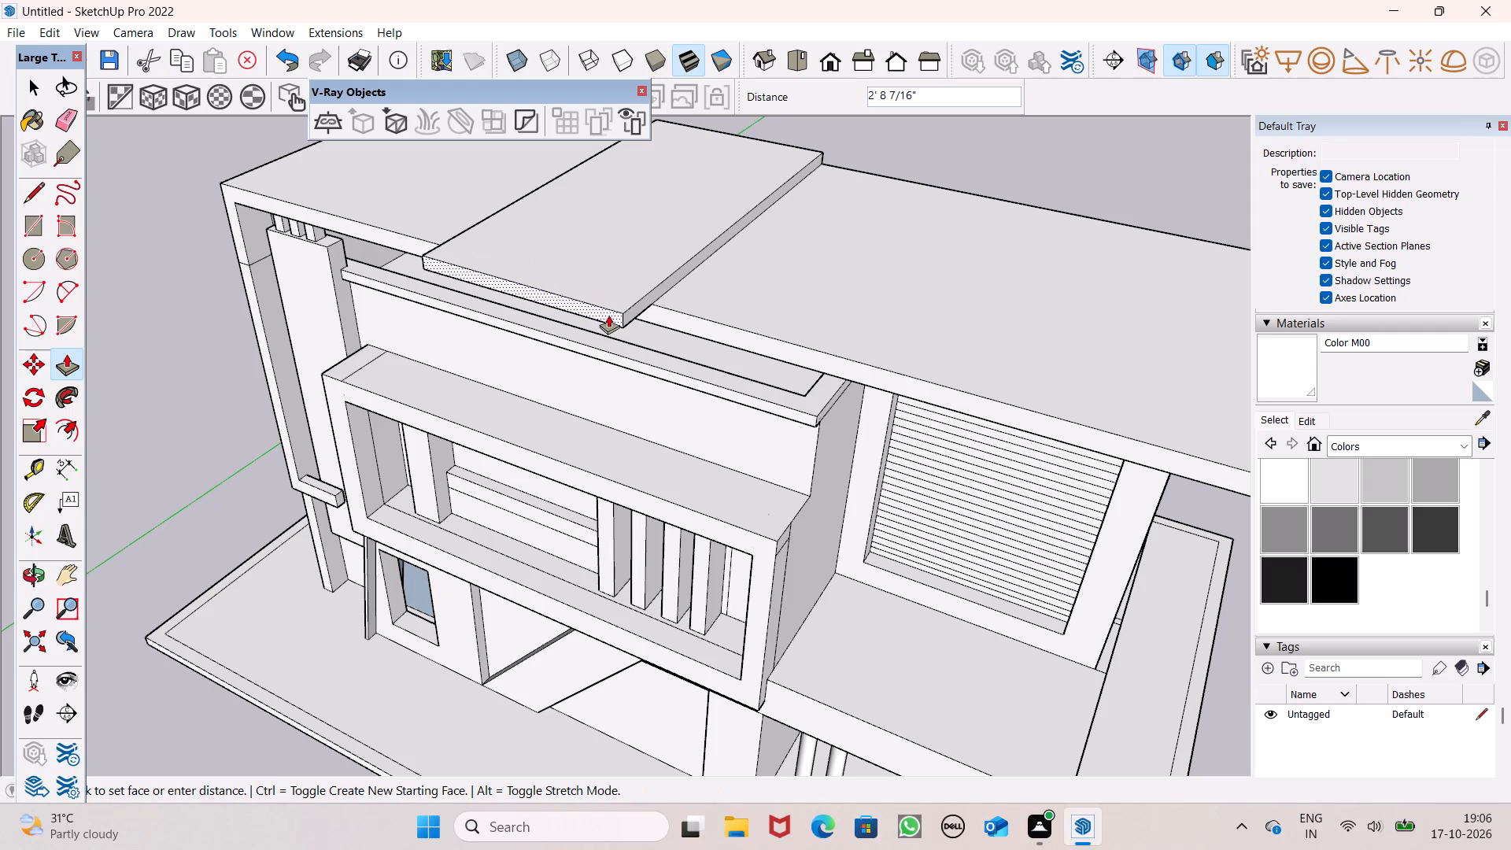
left_click_drag(608, 315, 600, 310)
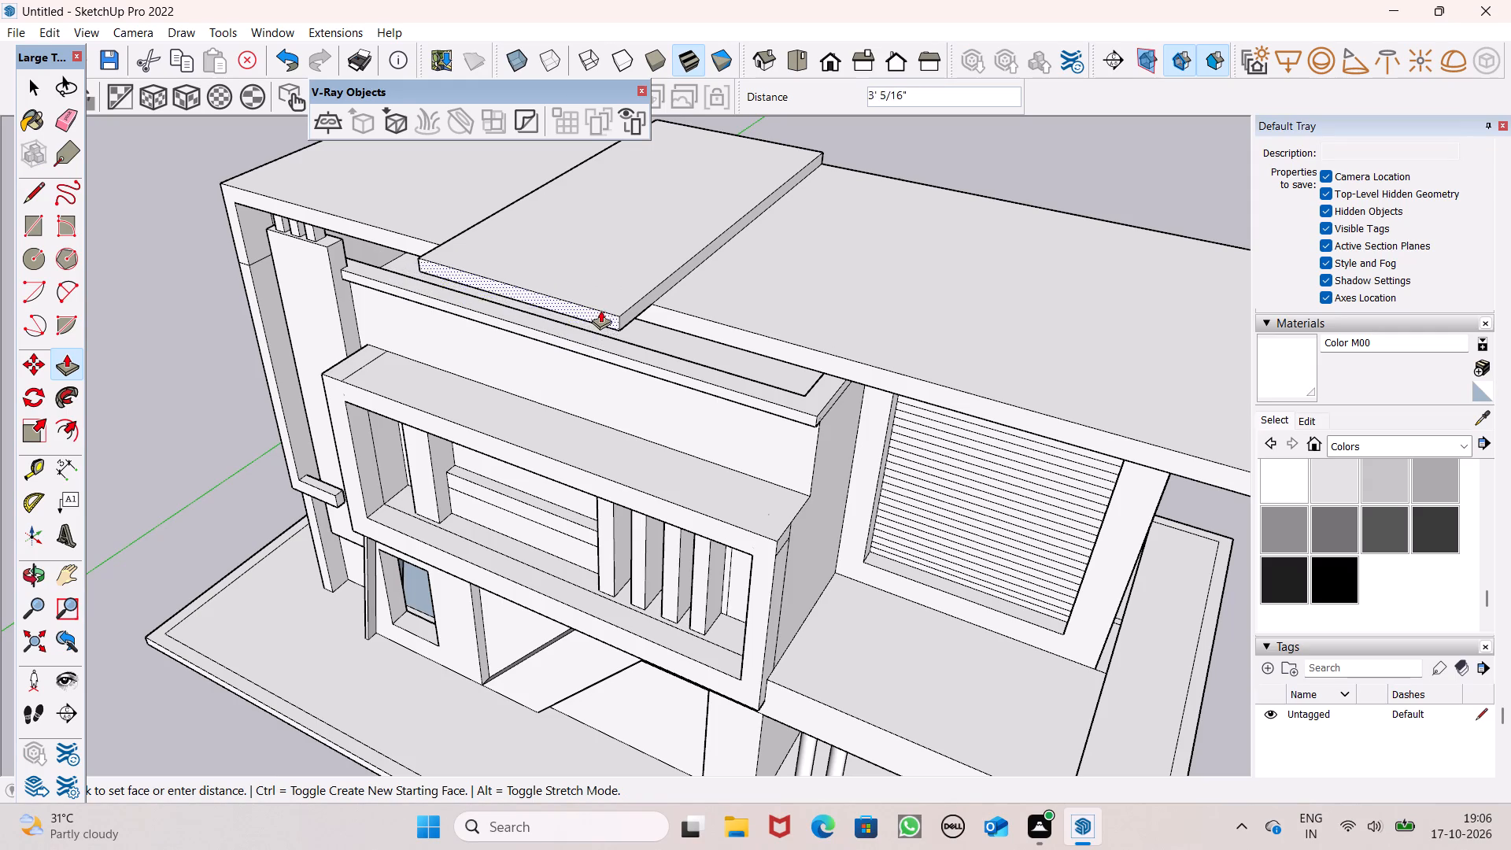
left_click_drag(600, 310, 587, 324)
Extend the raised roof band's rear face about 12' 8" outward beyond the roof slab's back edge.
scroll(848, 296, "down", 5)
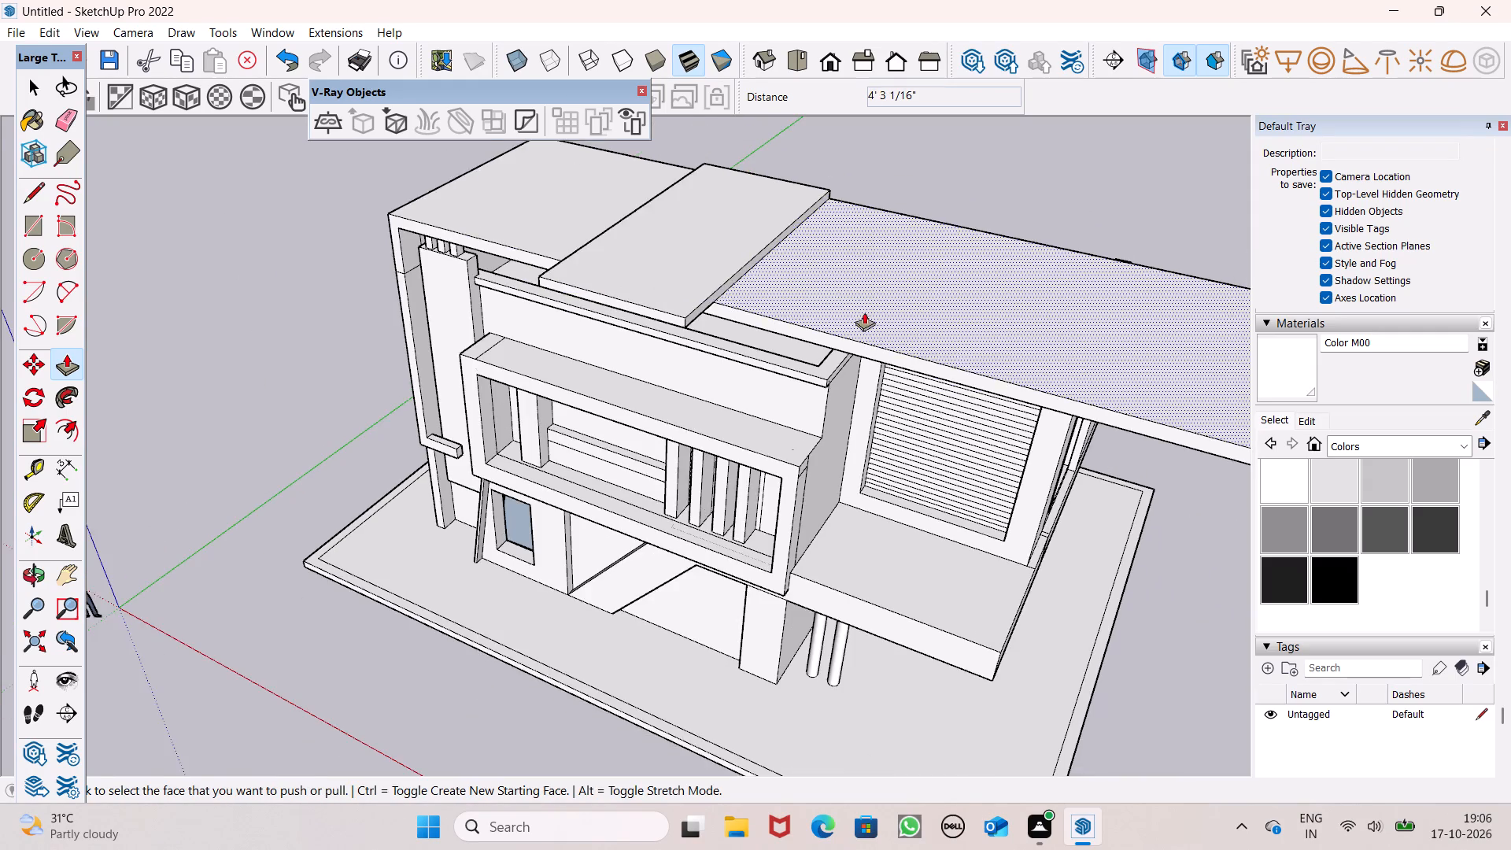
middle_click_drag(896, 355, 0, 312)
scroll(722, 346, "up", 2)
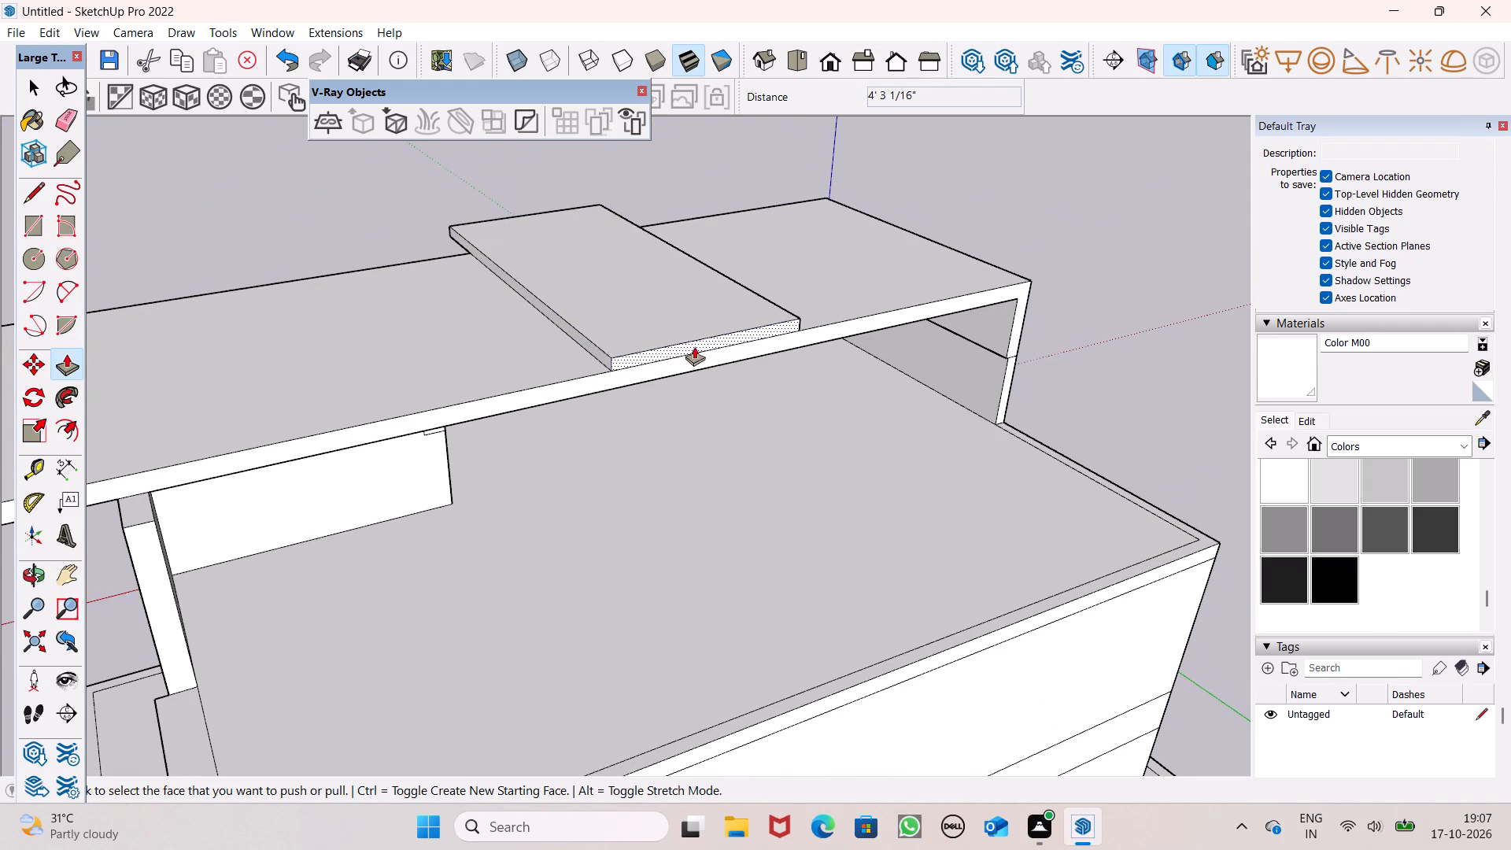
left_click_drag(698, 347, 833, 460)
Raise the top face of the roof band by about 8" to thicken it.
scroll(773, 268, "down", 6)
middle_click_drag(737, 305, 1140, 279)
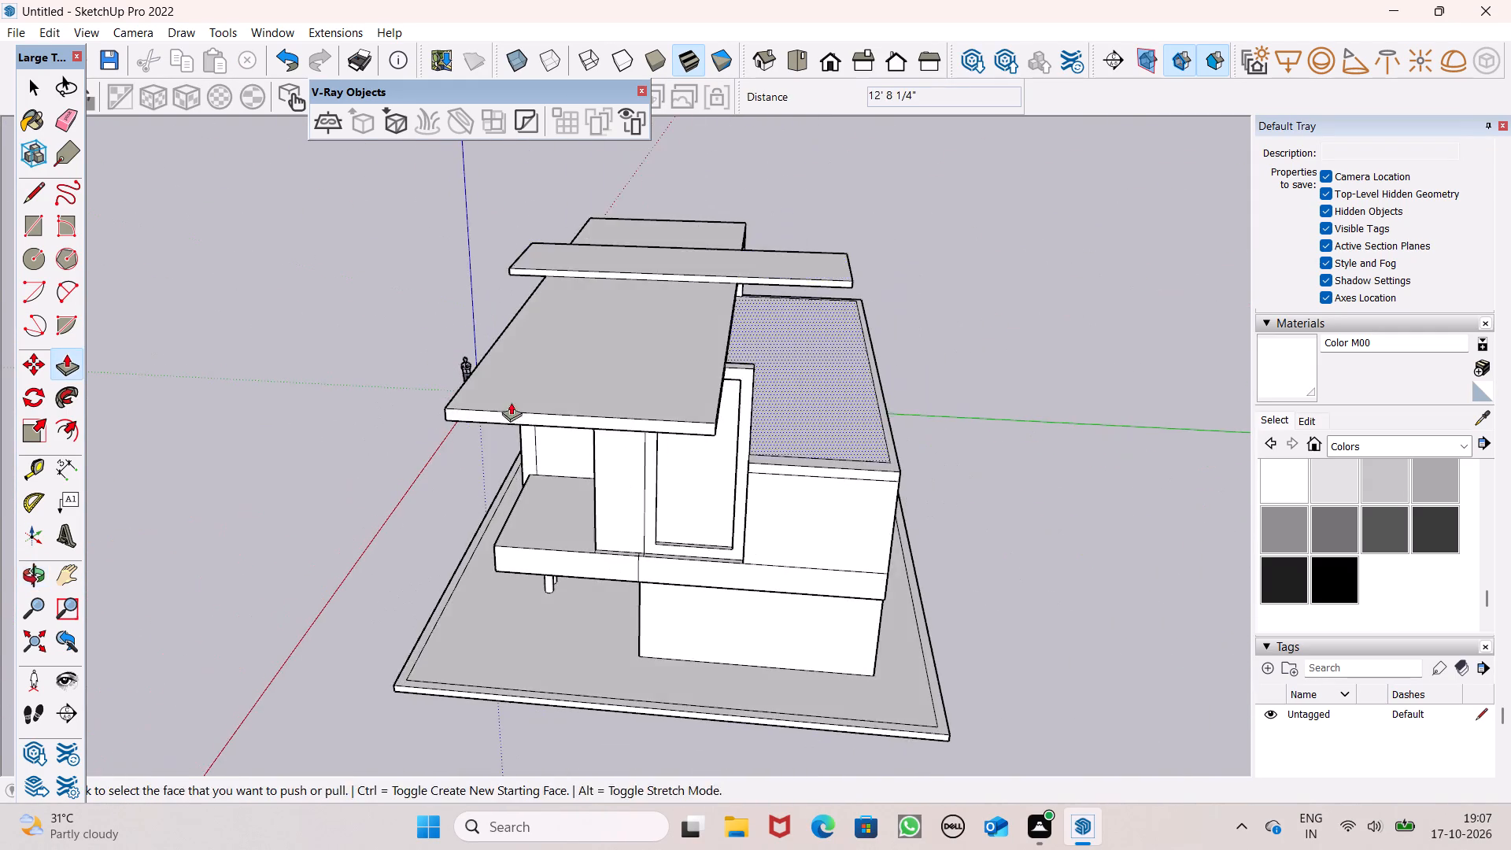
middle_click_drag(510, 388, 1024, 141)
scroll(430, 311, "up", 1)
middle_click_drag(457, 299, 616, 262)
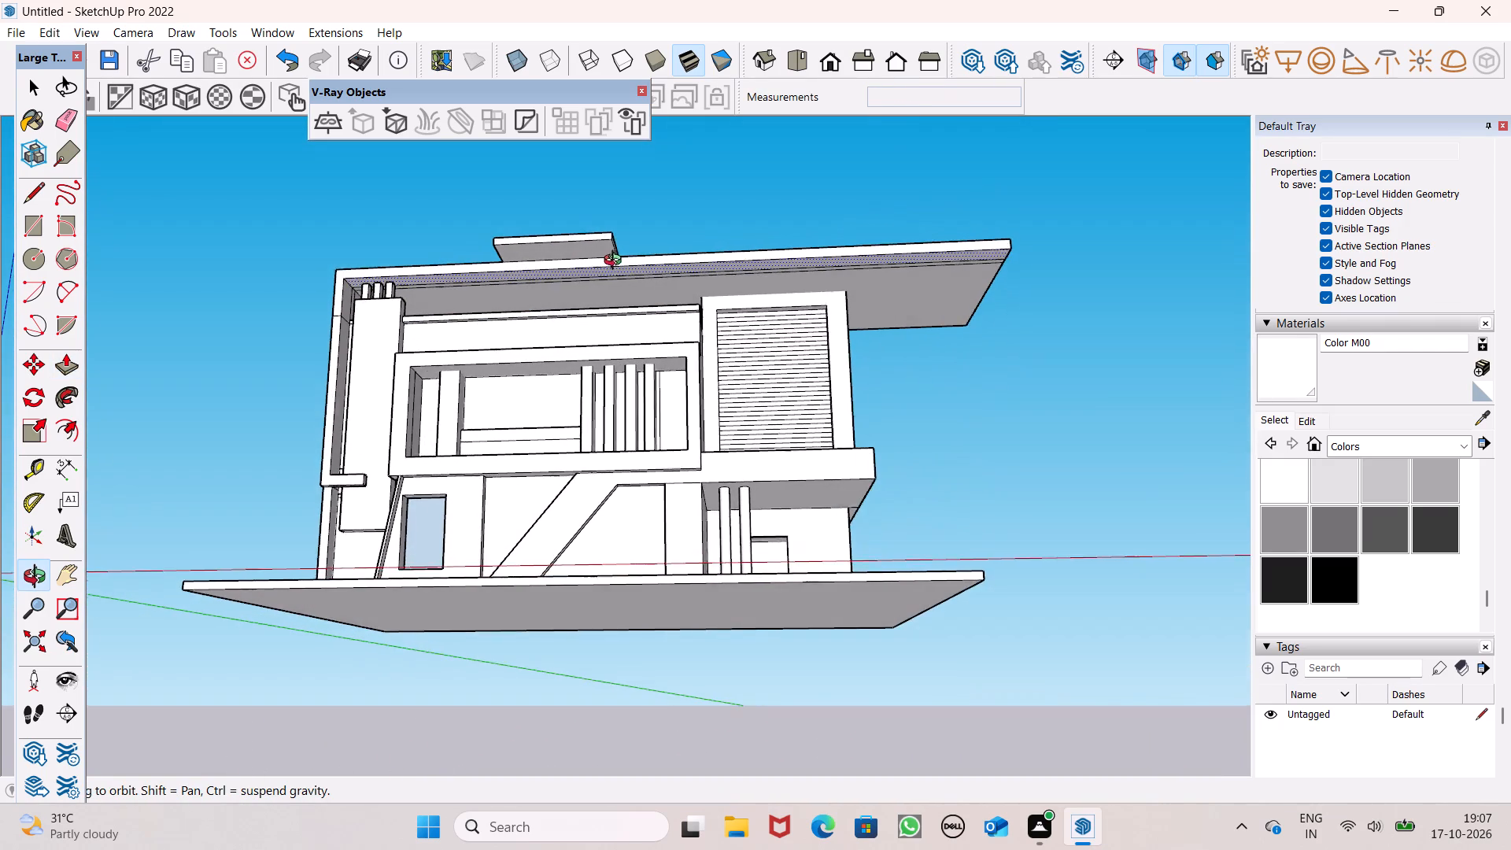
middle_click_drag(616, 262, 568, 244)
scroll(569, 249, "up", 1)
middle_click_drag(569, 249, 605, 343)
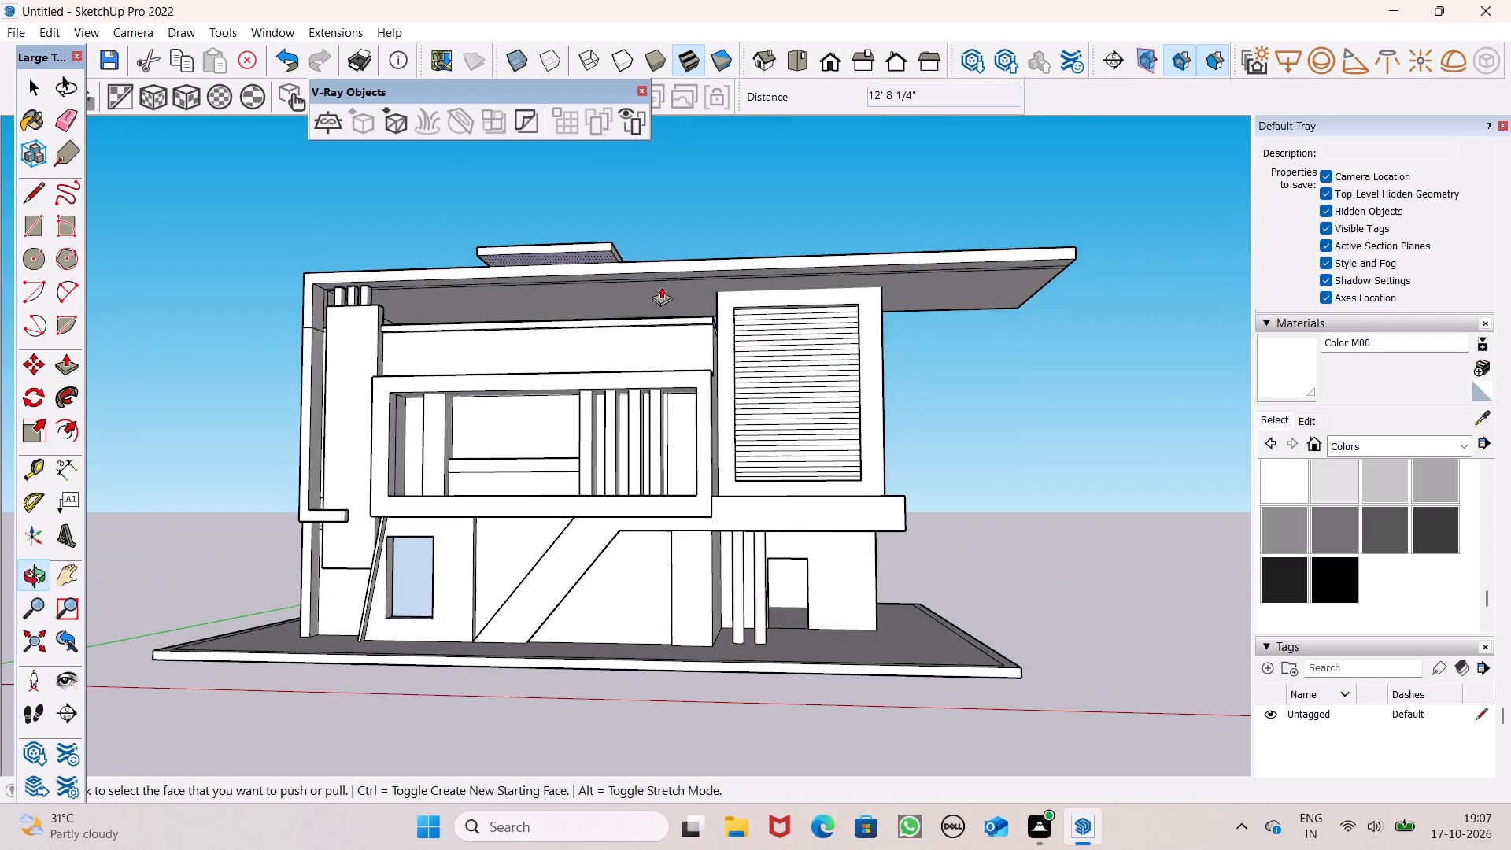
scroll(711, 262, "down", 4)
scroll(467, 235, "down", 3)
middle_click_drag(514, 268, 394, 561)
scroll(512, 276, "up", 1)
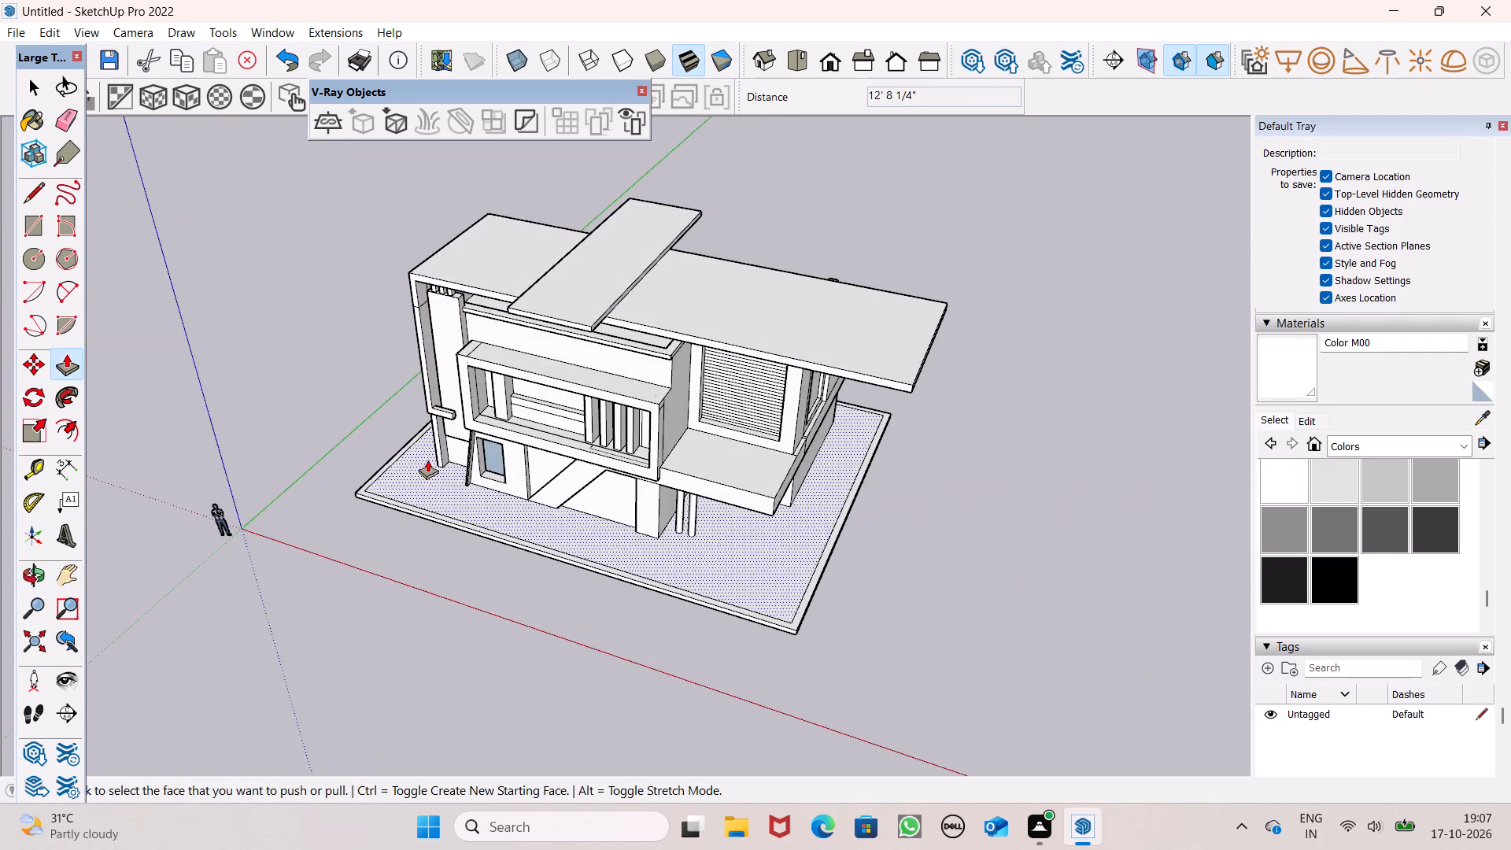
scroll(582, 328, "up", 4)
left_click_drag(588, 311, 586, 307)
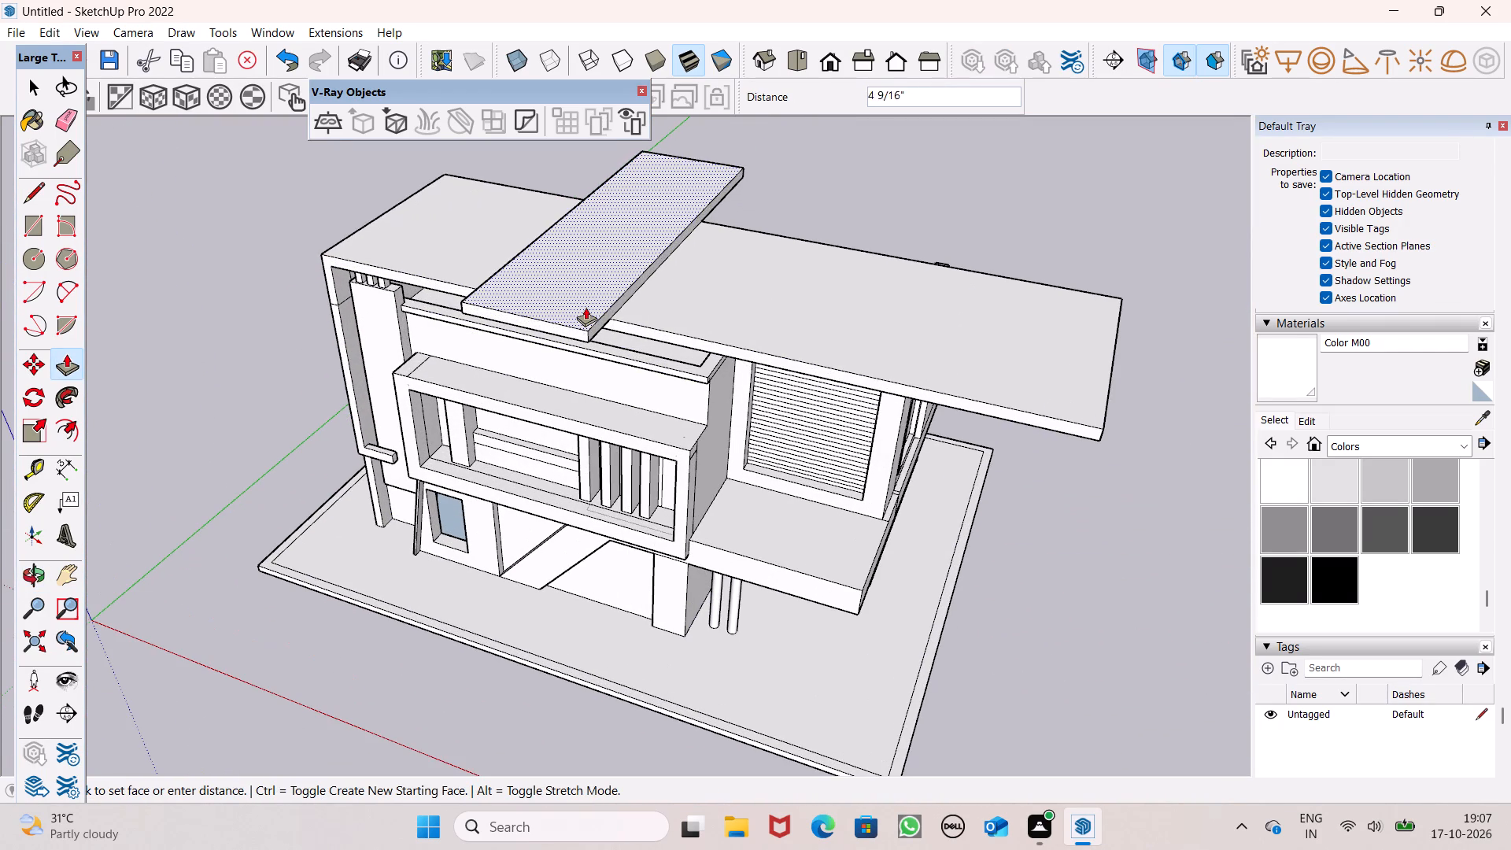
left_click_drag(586, 307, 586, 304)
Draw a line about 12' long across the underside of the band's front overhang, parallel to its front edge.
scroll(618, 329, "down", 3)
scroll(608, 343, "up", 1)
middle_click_drag(605, 342, 656, 253)
scroll(656, 253, "up", 1)
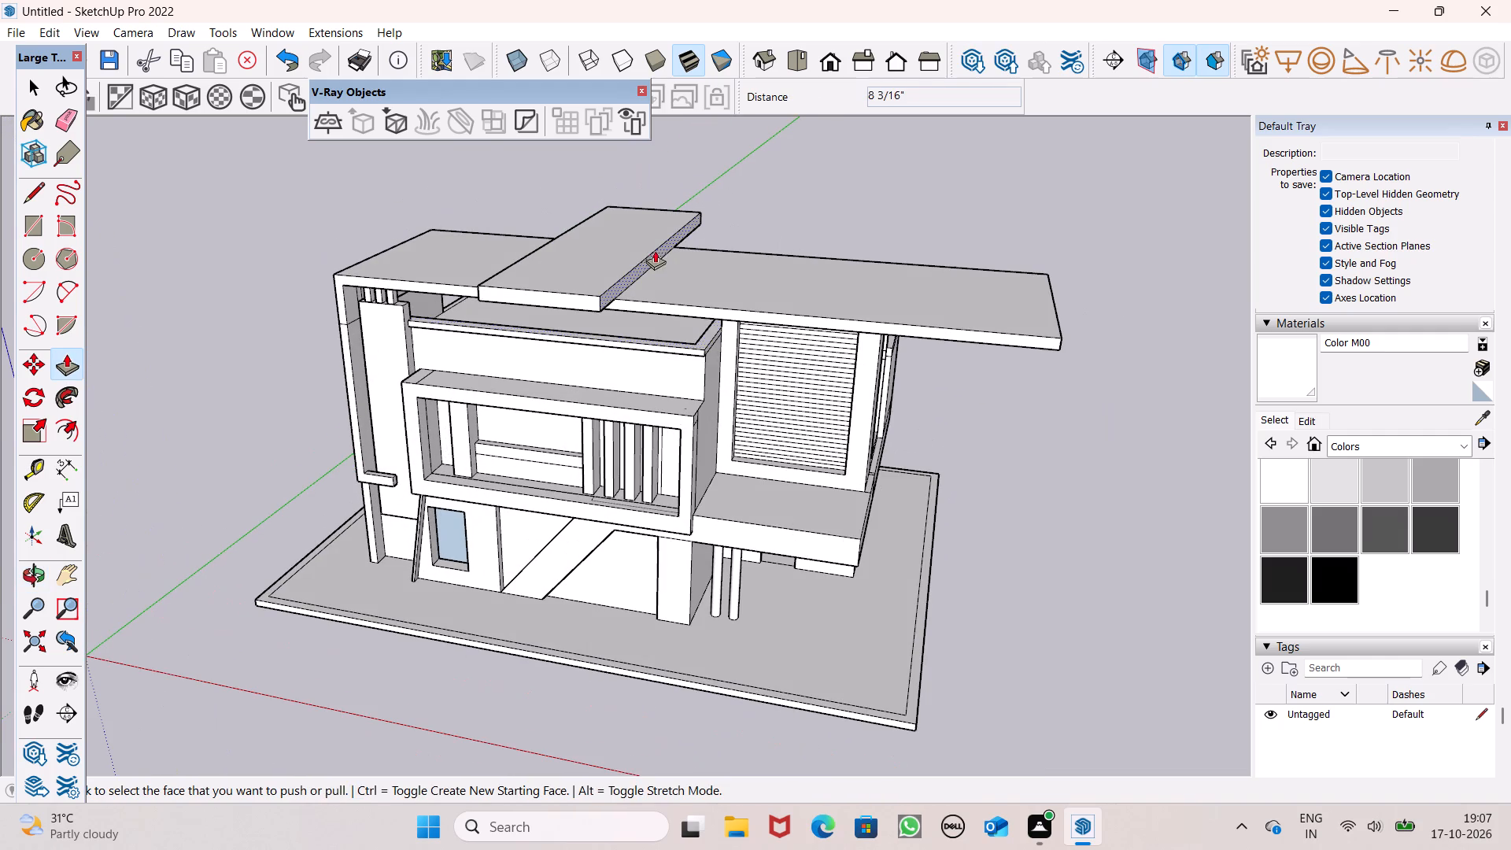
middle_click_drag(583, 232, 584, 74)
scroll(592, 162, "up", 1)
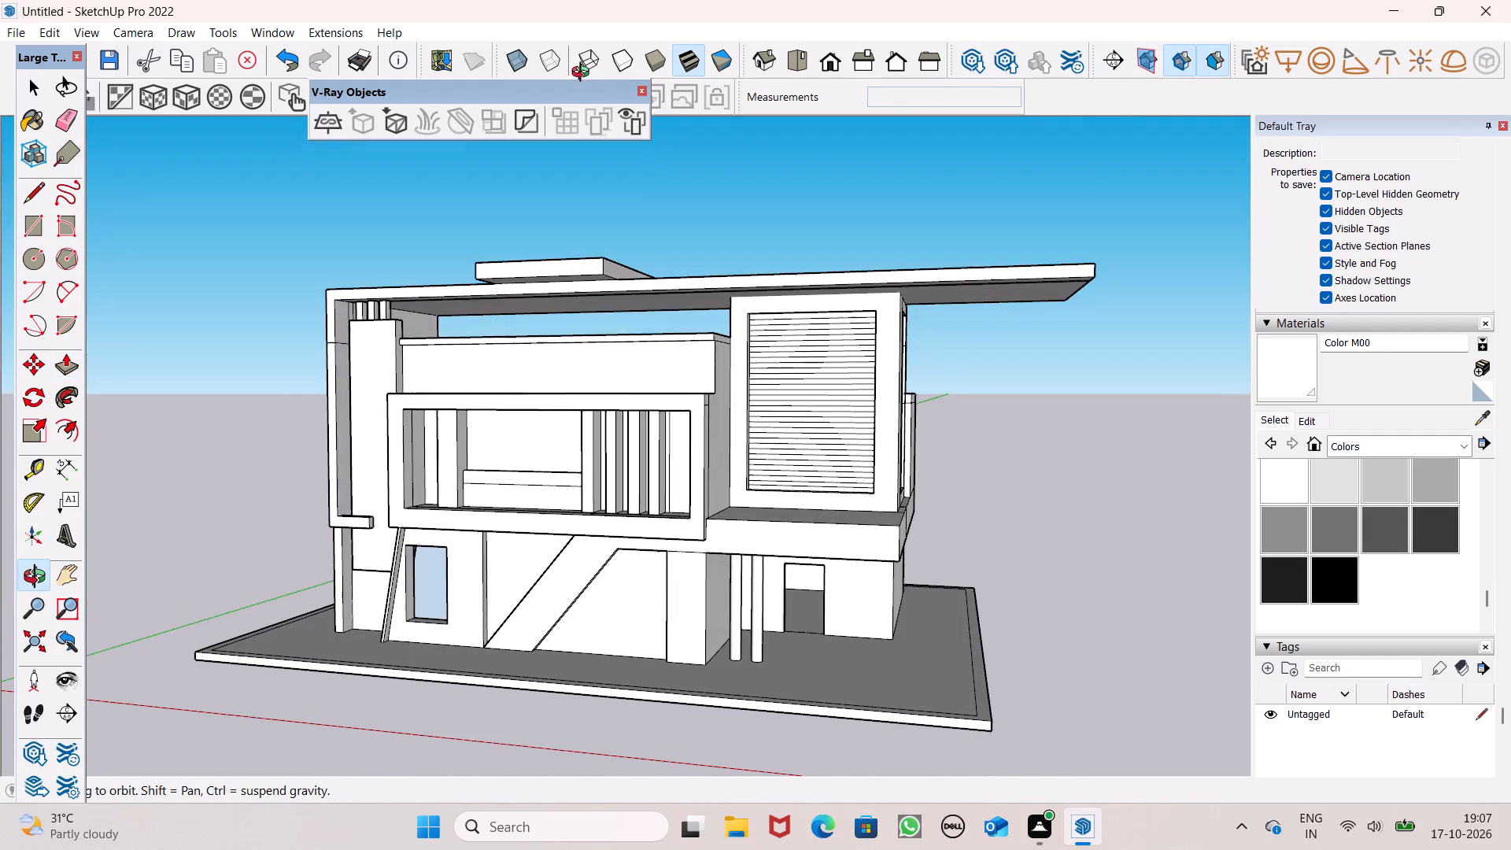
middle_click_drag(584, 74, 586, 84)
left_click(28, 189)
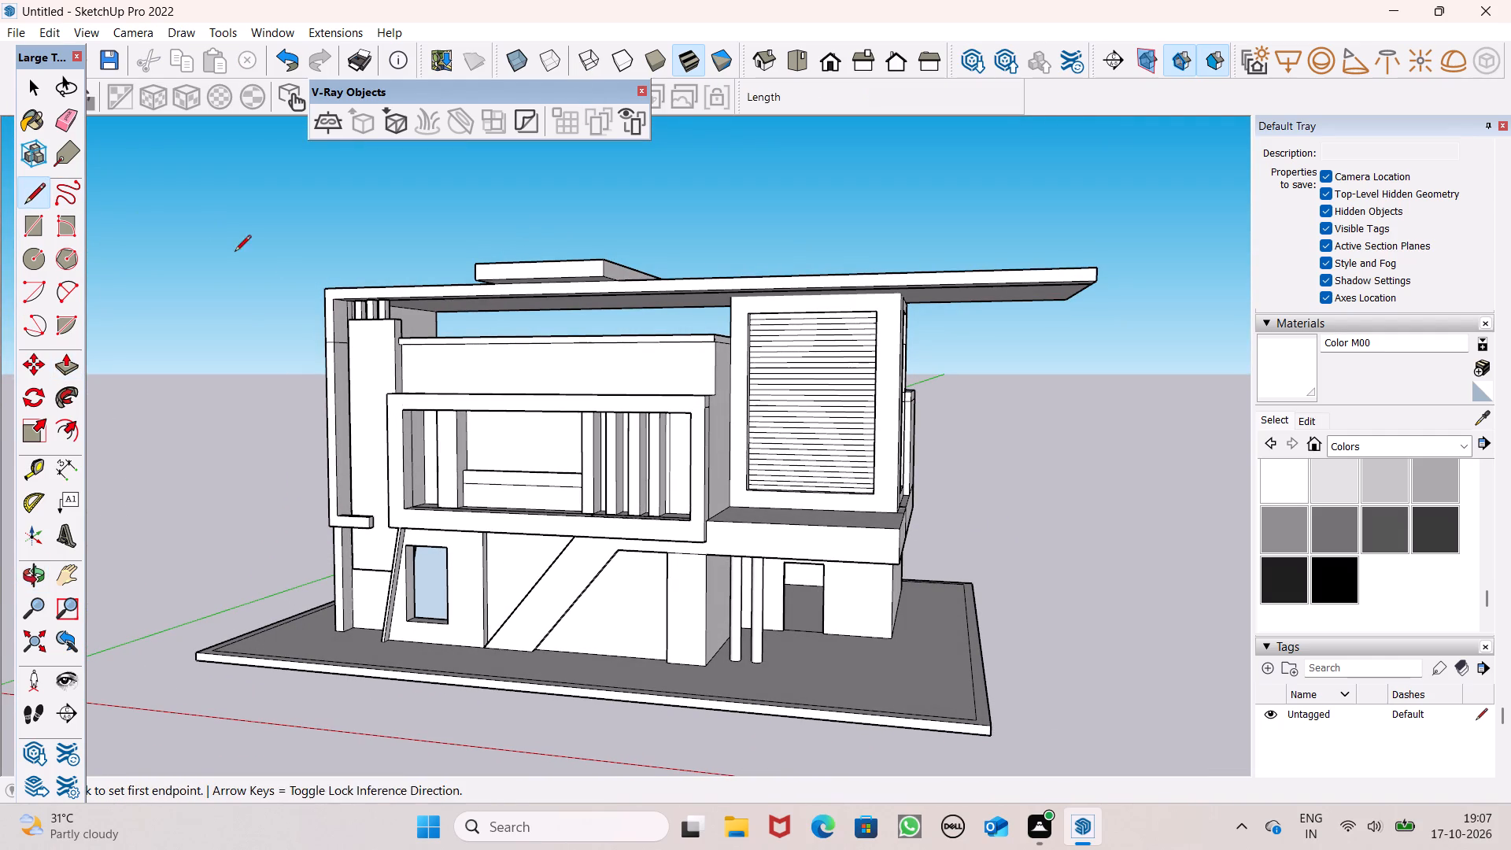
middle_click_drag(302, 298, 294, 154)
scroll(390, 283, "up", 6)
middle_click_drag(556, 296, 556, 288)
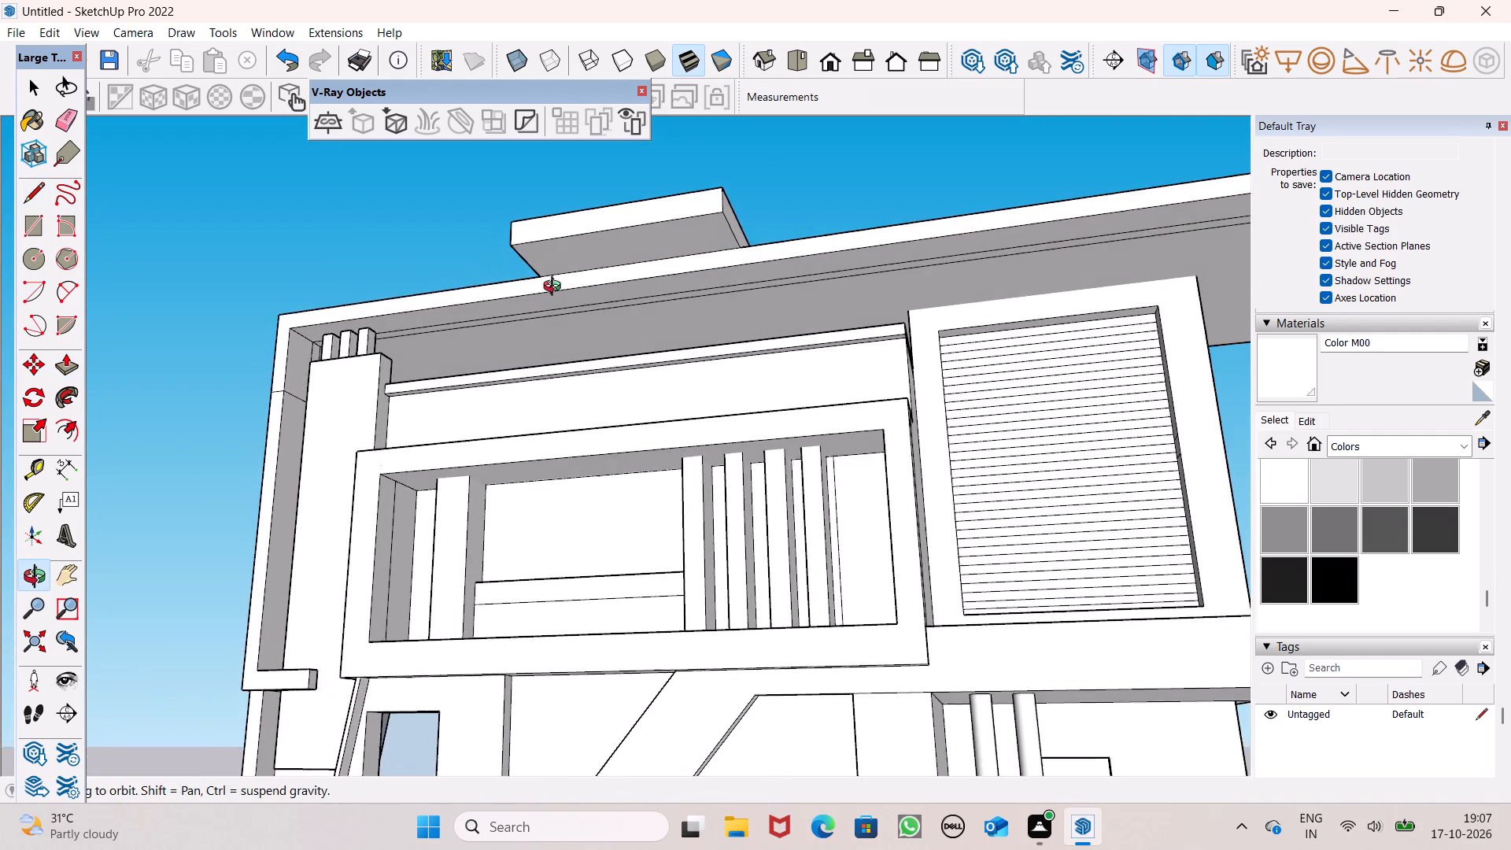
middle_click_drag(556, 288, 519, 231)
scroll(515, 249, "up", 5)
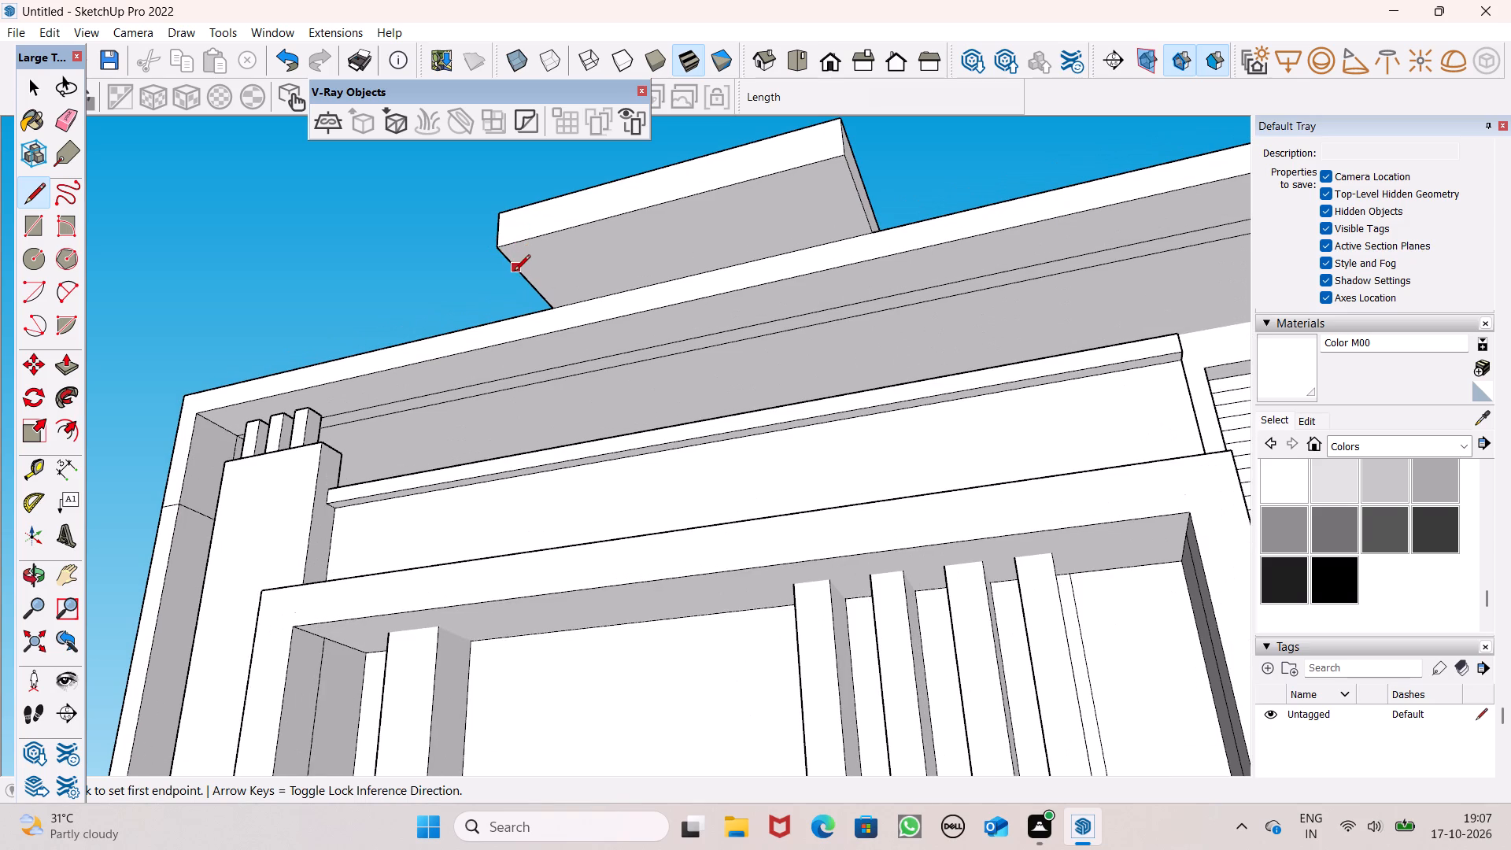
middle_click_drag(685, 249, 680, 327)
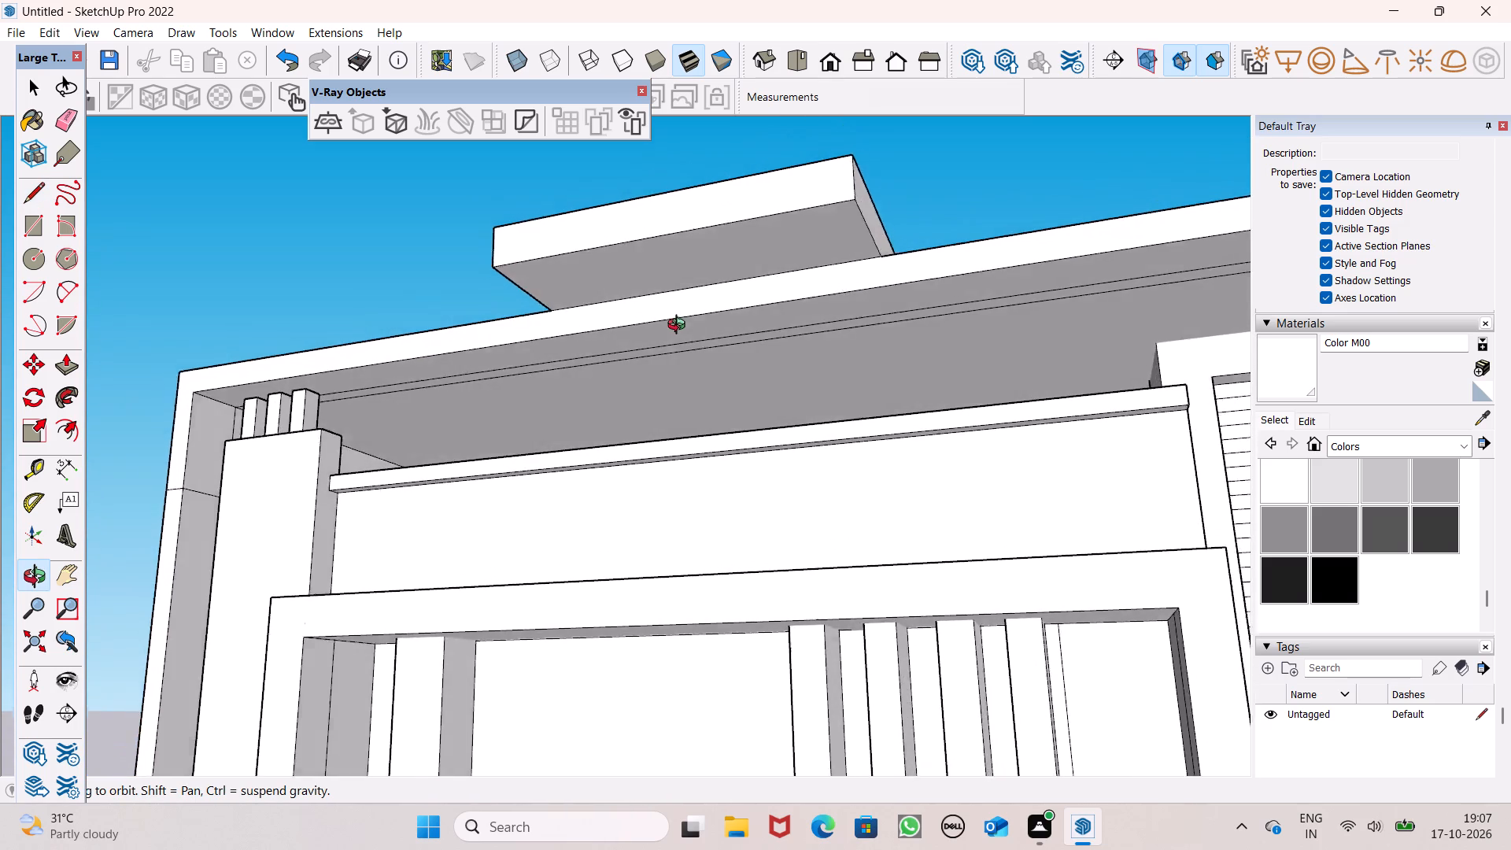
middle_click_drag(680, 327, 505, 382)
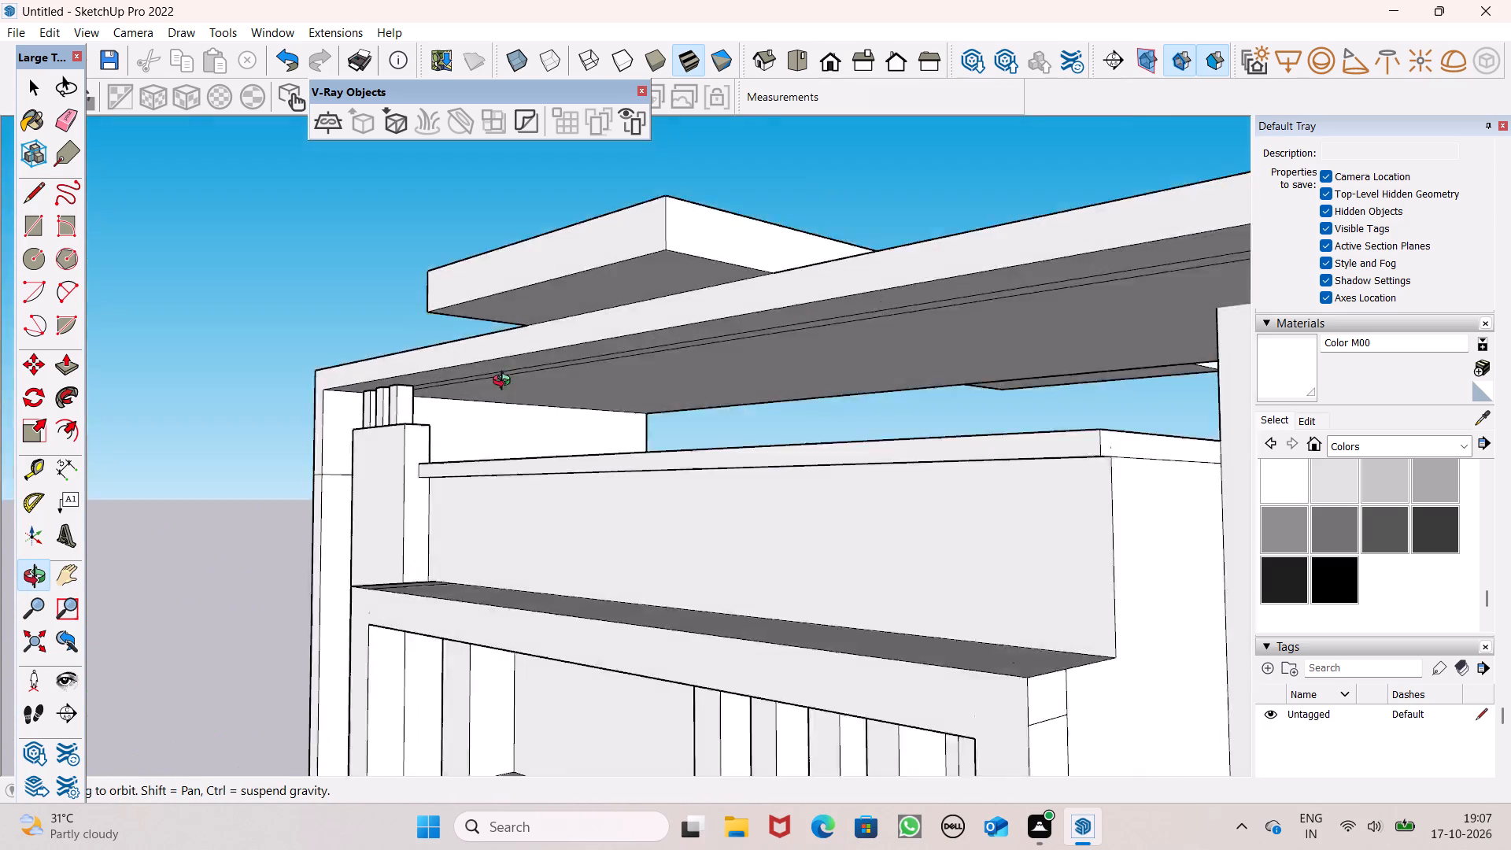
middle_click_drag(505, 382, 525, 304)
left_click(463, 301)
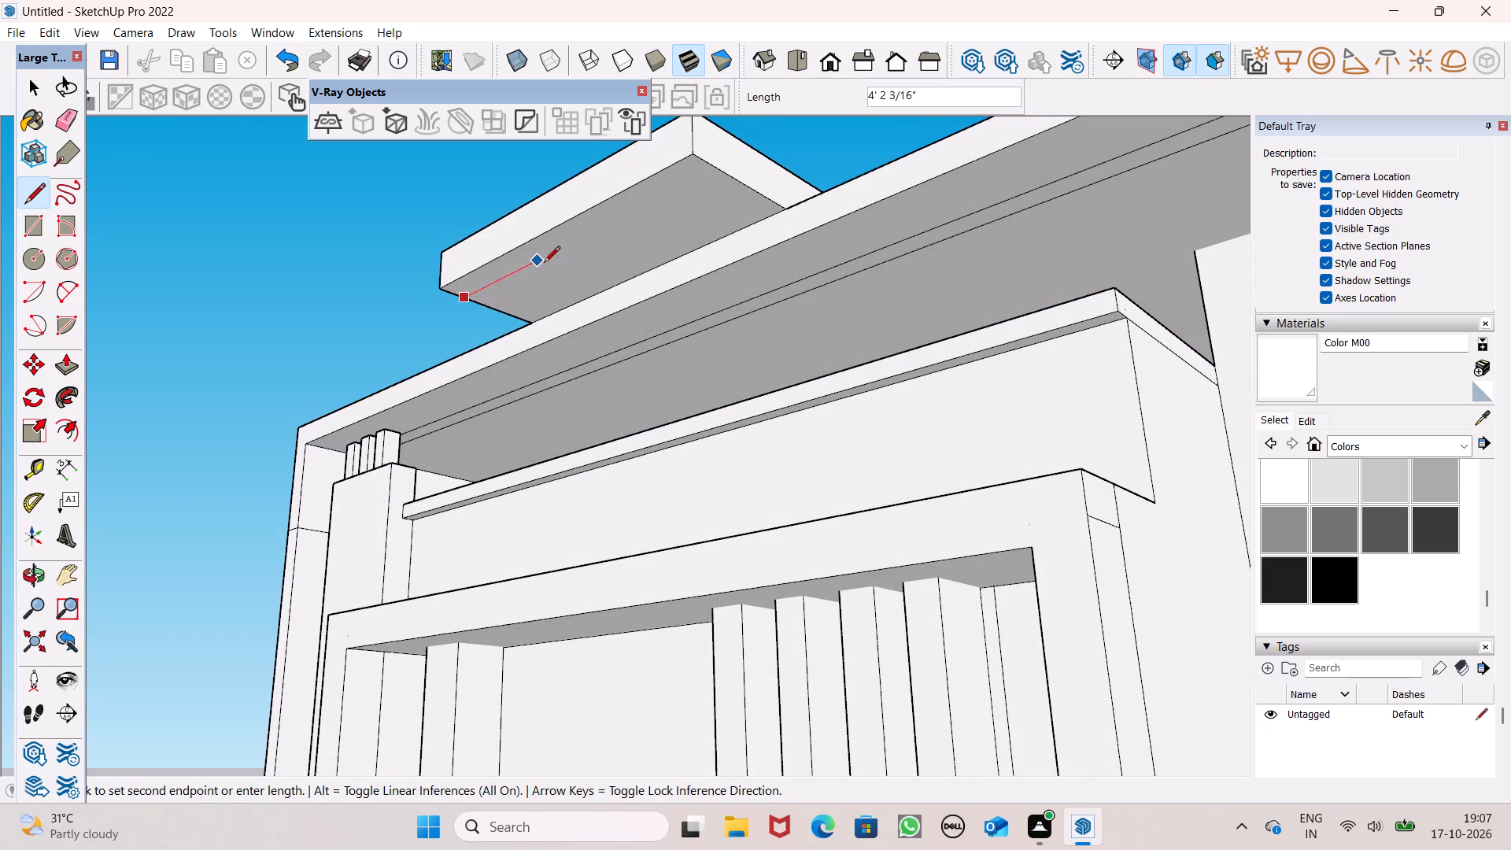
left_click(711, 168)
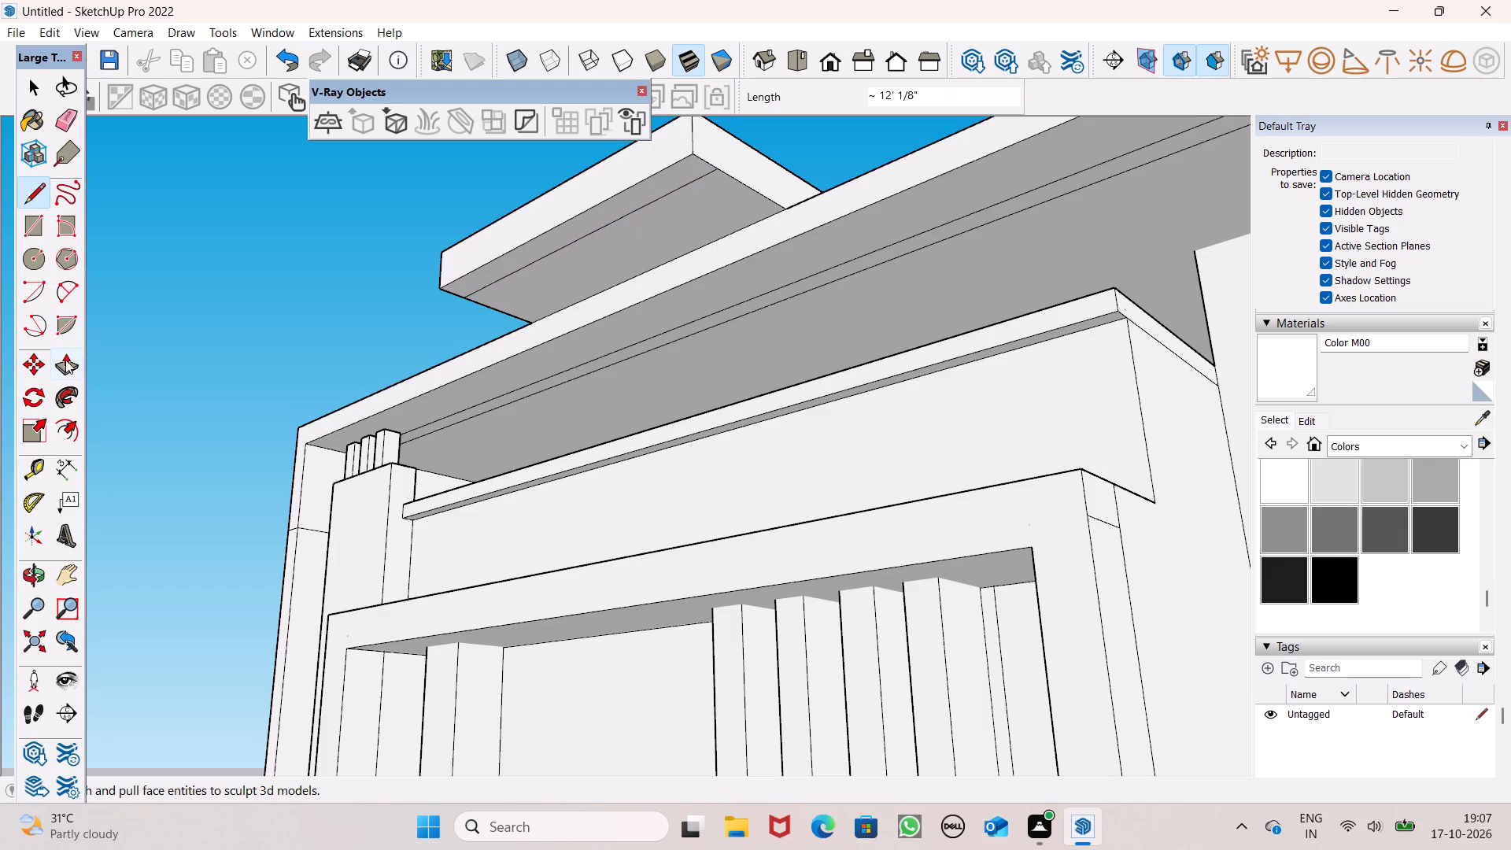
Extrude the narrow strip under the band's front edge about 11' 10" downward as a vertical panel before the balcony.
left_click_drag(65, 360, 73, 360)
left_click_drag(557, 233, 641, 539)
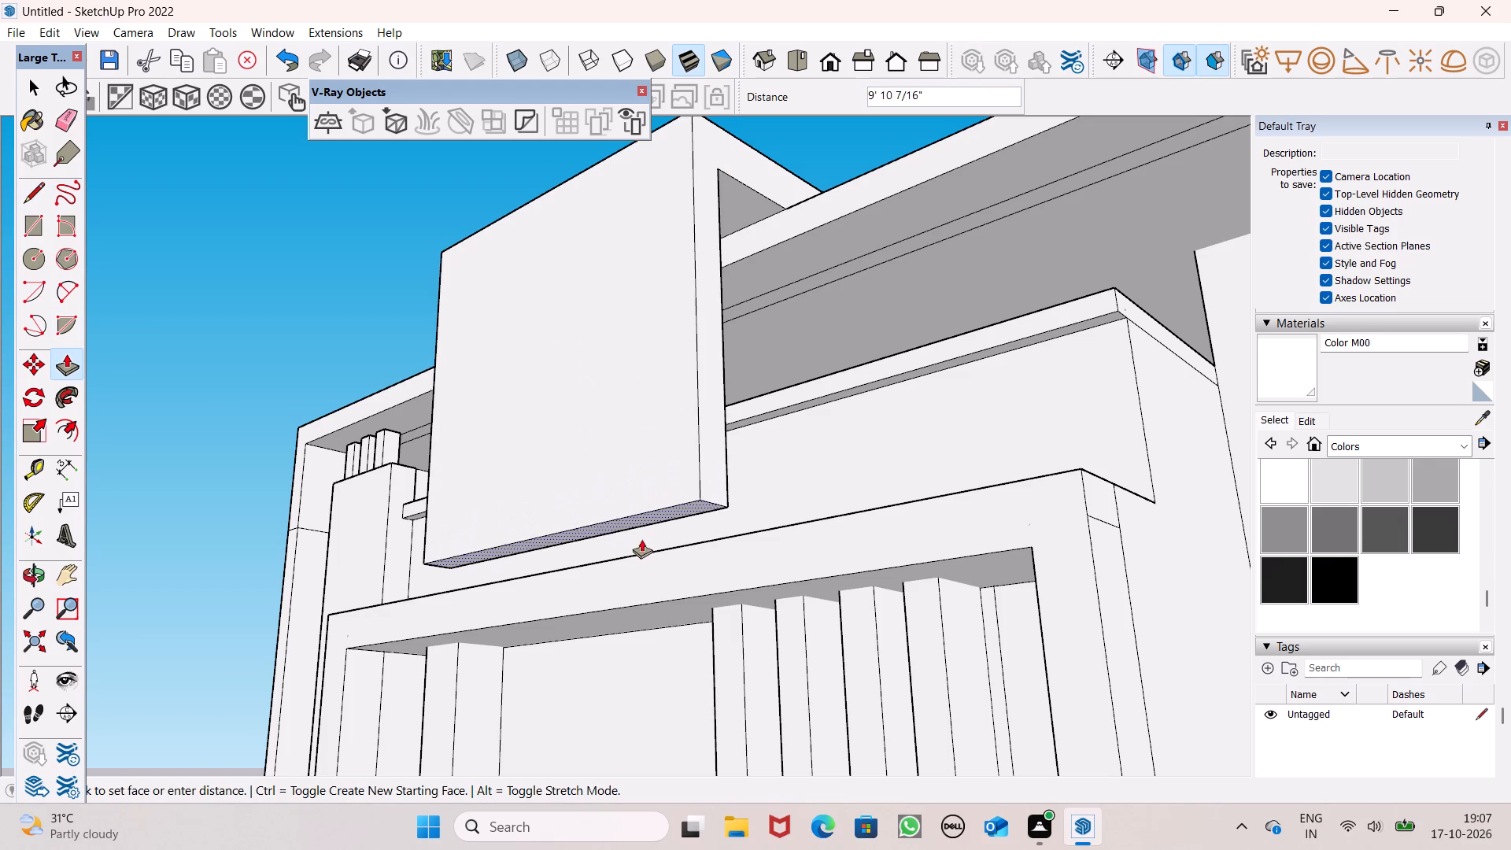
left_click_drag(641, 539, 619, 531)
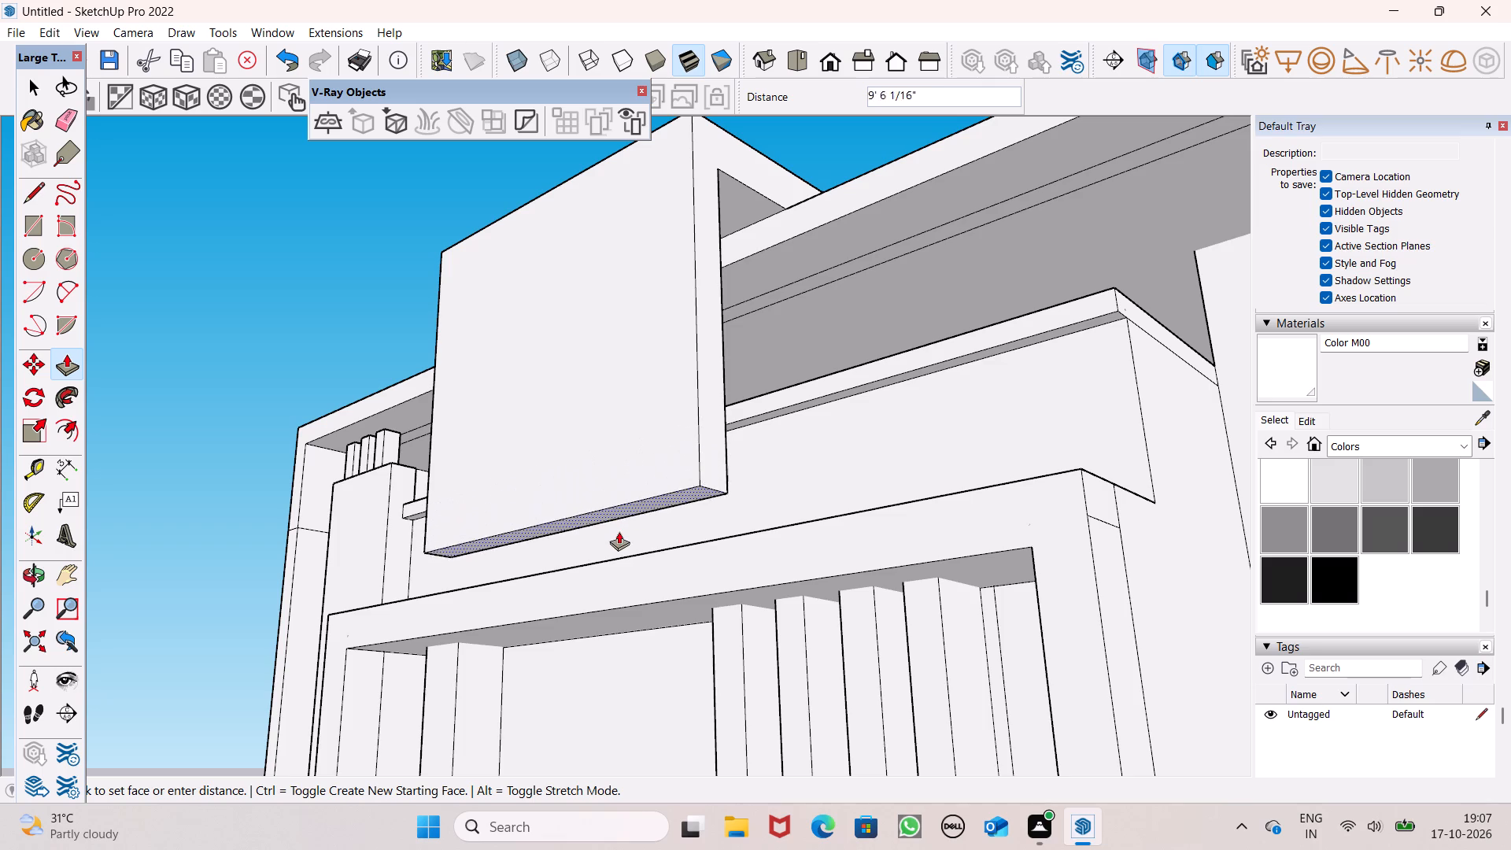
left_click_drag(619, 531, 614, 606)
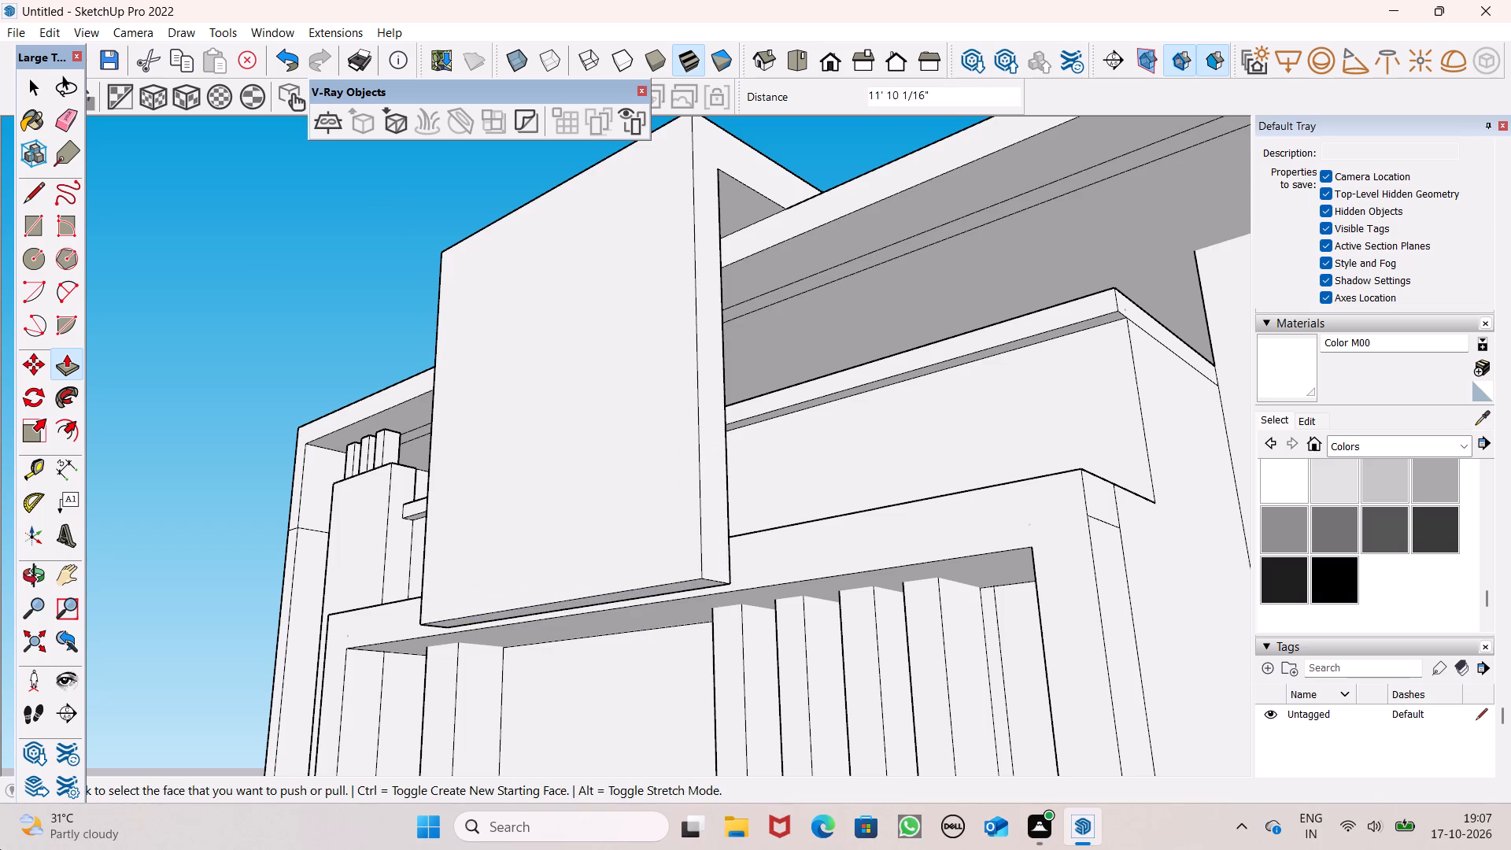
Pull the L-shaped side face of the band and hanging panel outward by about 4', towards the tall finned pier.
scroll(553, 242, "down", 3)
middle_click_drag(573, 293, 621, 464)
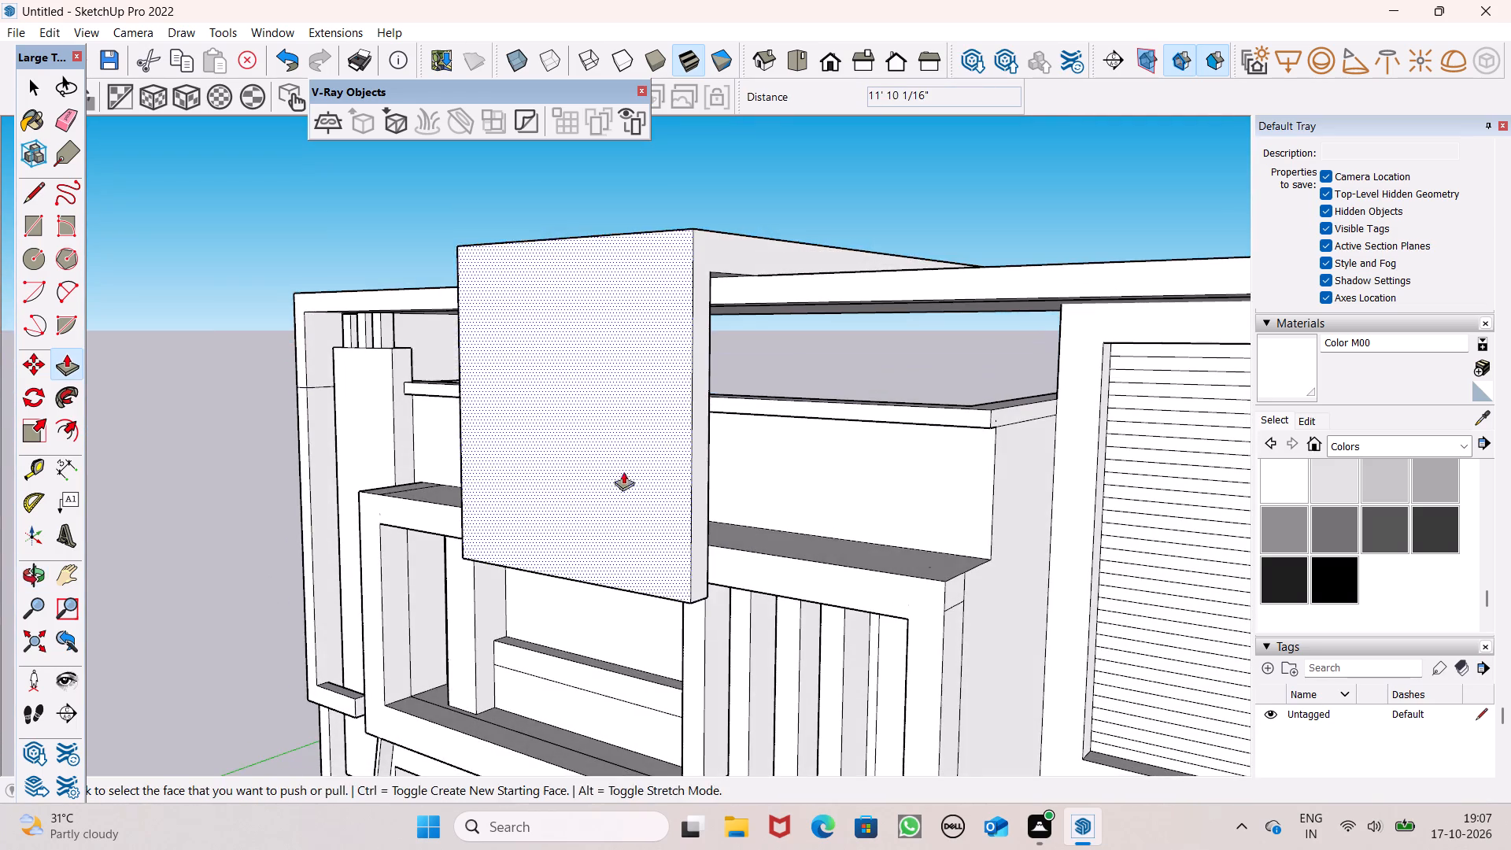
middle_click_drag(710, 622, 1179, 605)
middle_click_drag(451, 482, 711, 565)
scroll(453, 490, "up", 1)
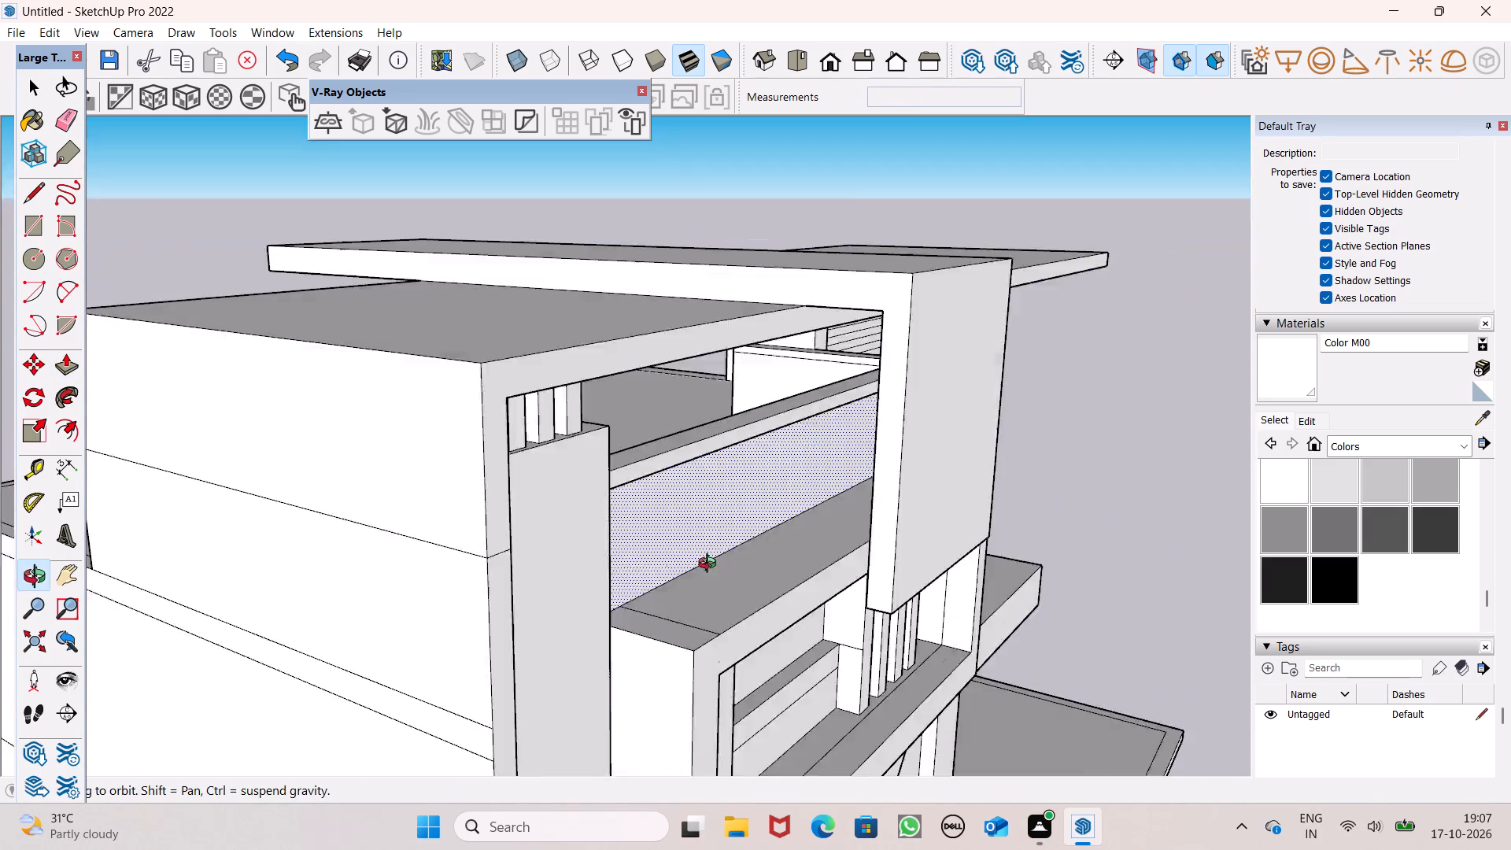
middle_click_drag(711, 565, 741, 572)
left_click_drag(936, 534, 920, 571)
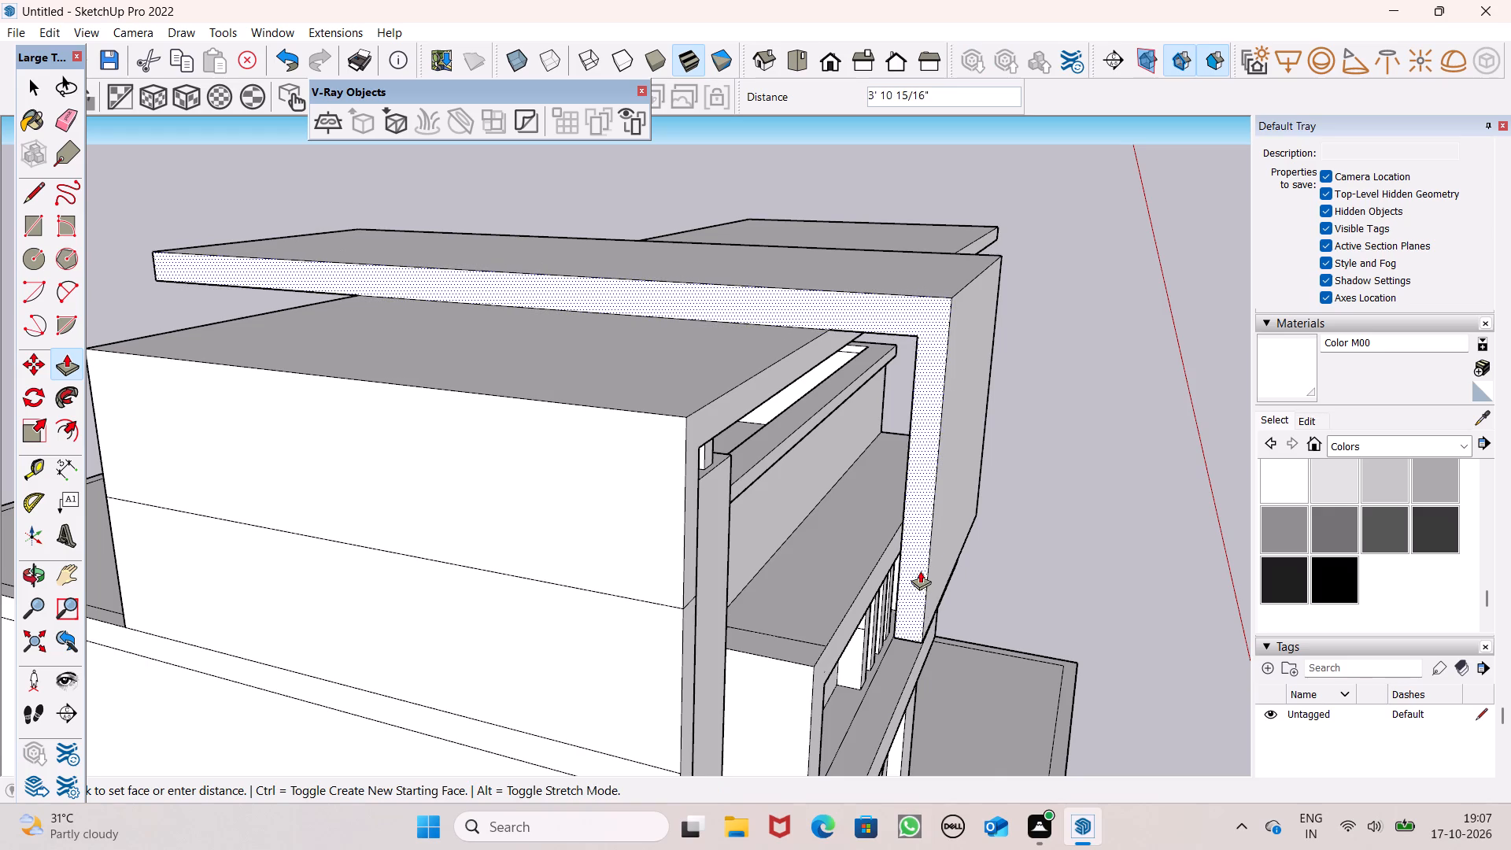
left_click_drag(920, 571, 918, 574)
Push the opposite L-shaped side face, nearest the louvred panel, inward by about 2' 5" to narrow the band.
scroll(824, 426, "down", 4)
middle_click_drag(850, 472, 498, 254)
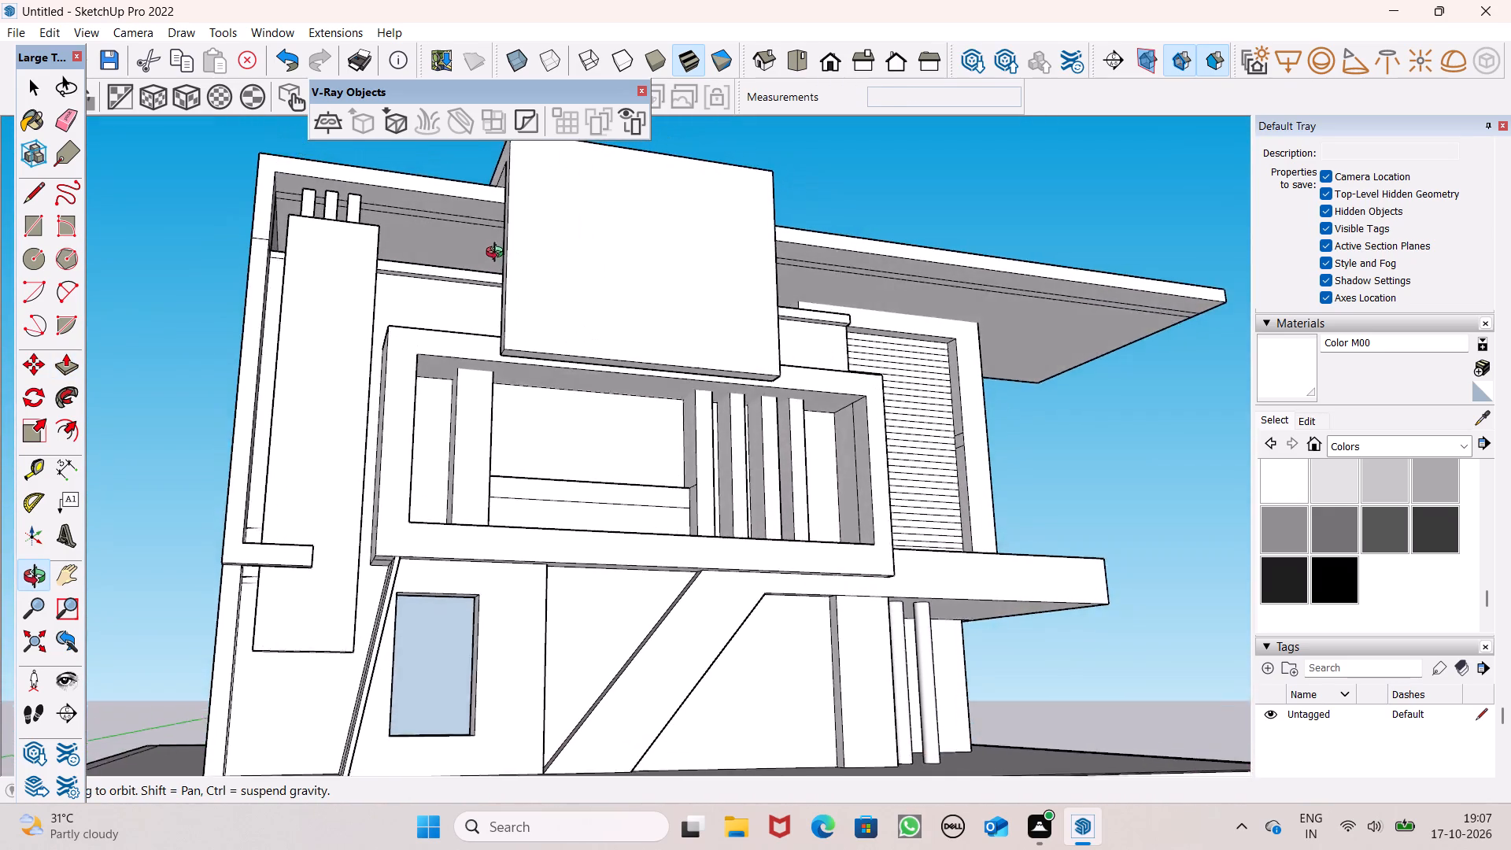
middle_click_drag(498, 254, 499, 307)
scroll(529, 270, "down", 2)
middle_click_drag(657, 356, 308, 525)
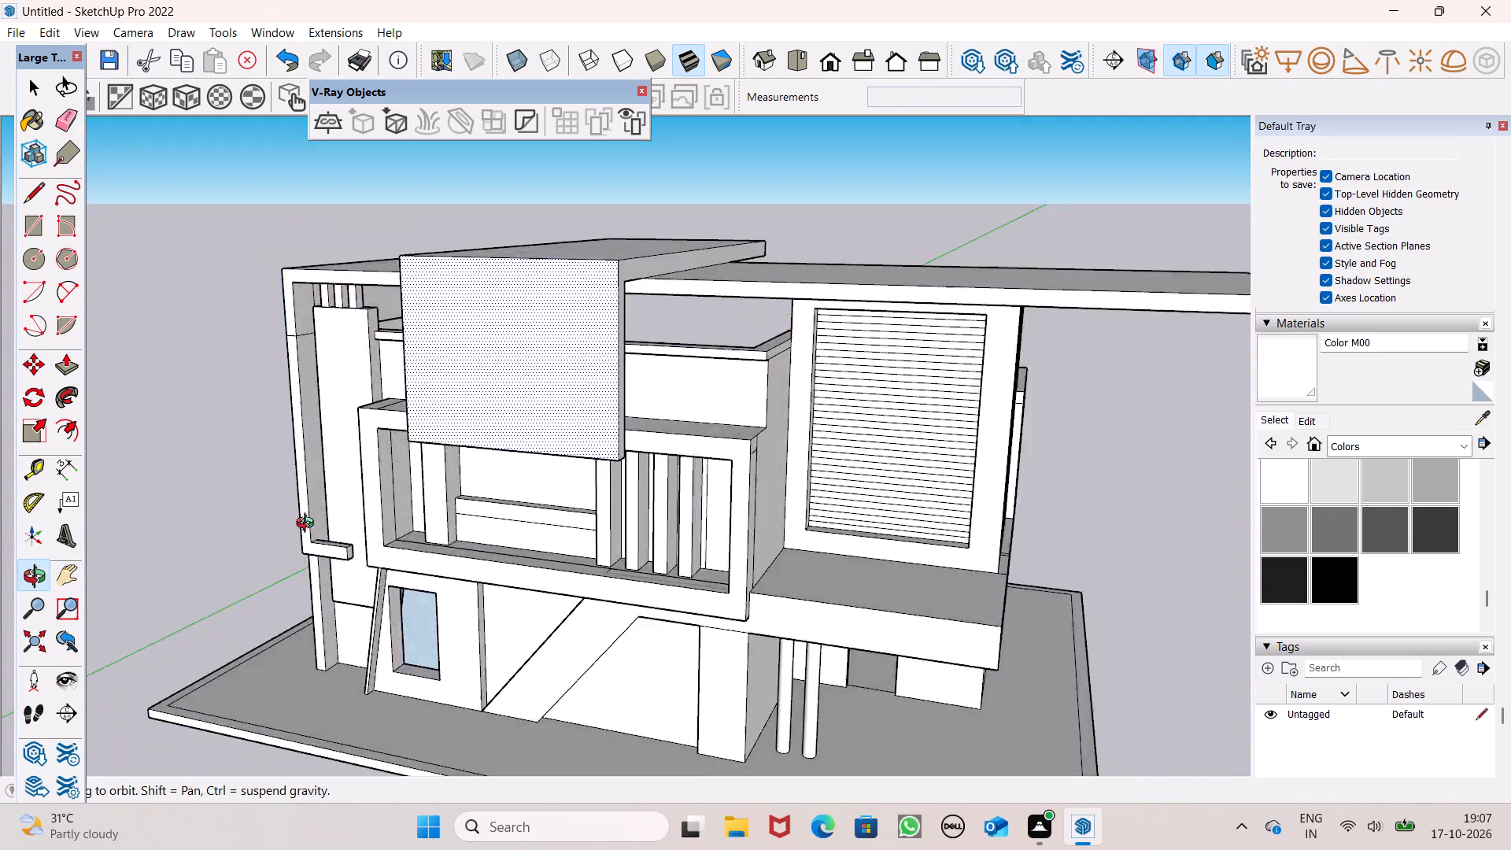
middle_click_drag(308, 525, 98, 564)
scroll(400, 491, "up", 3)
left_click_drag(560, 433, 537, 398)
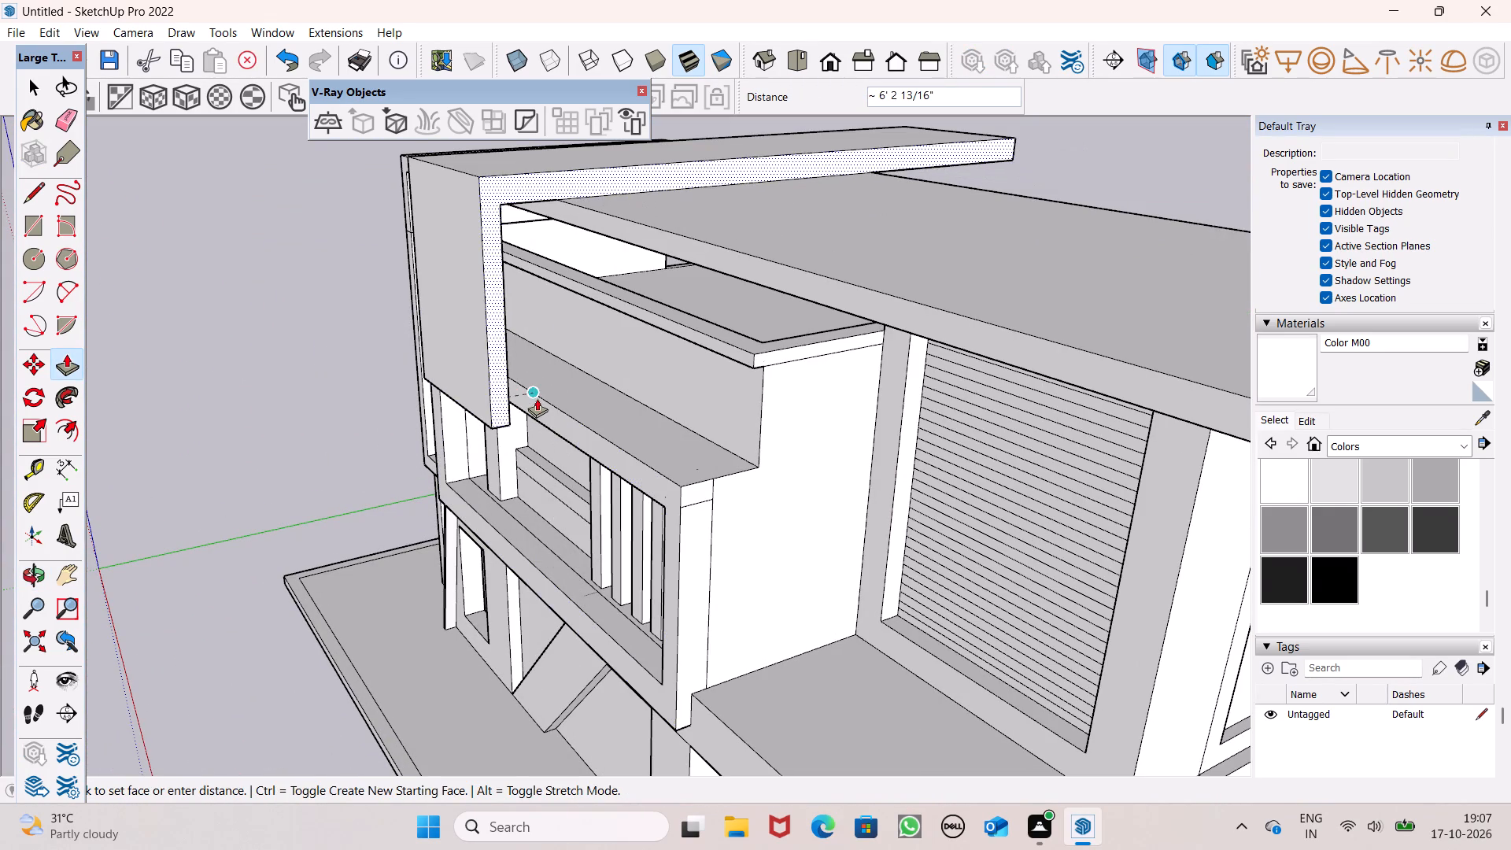
left_click_drag(537, 398, 549, 401)
Extend the hanging front panel's bottom face downward by about 1' 9" over the framed balcony opening.
middle_click_drag(530, 466, 593, 435)
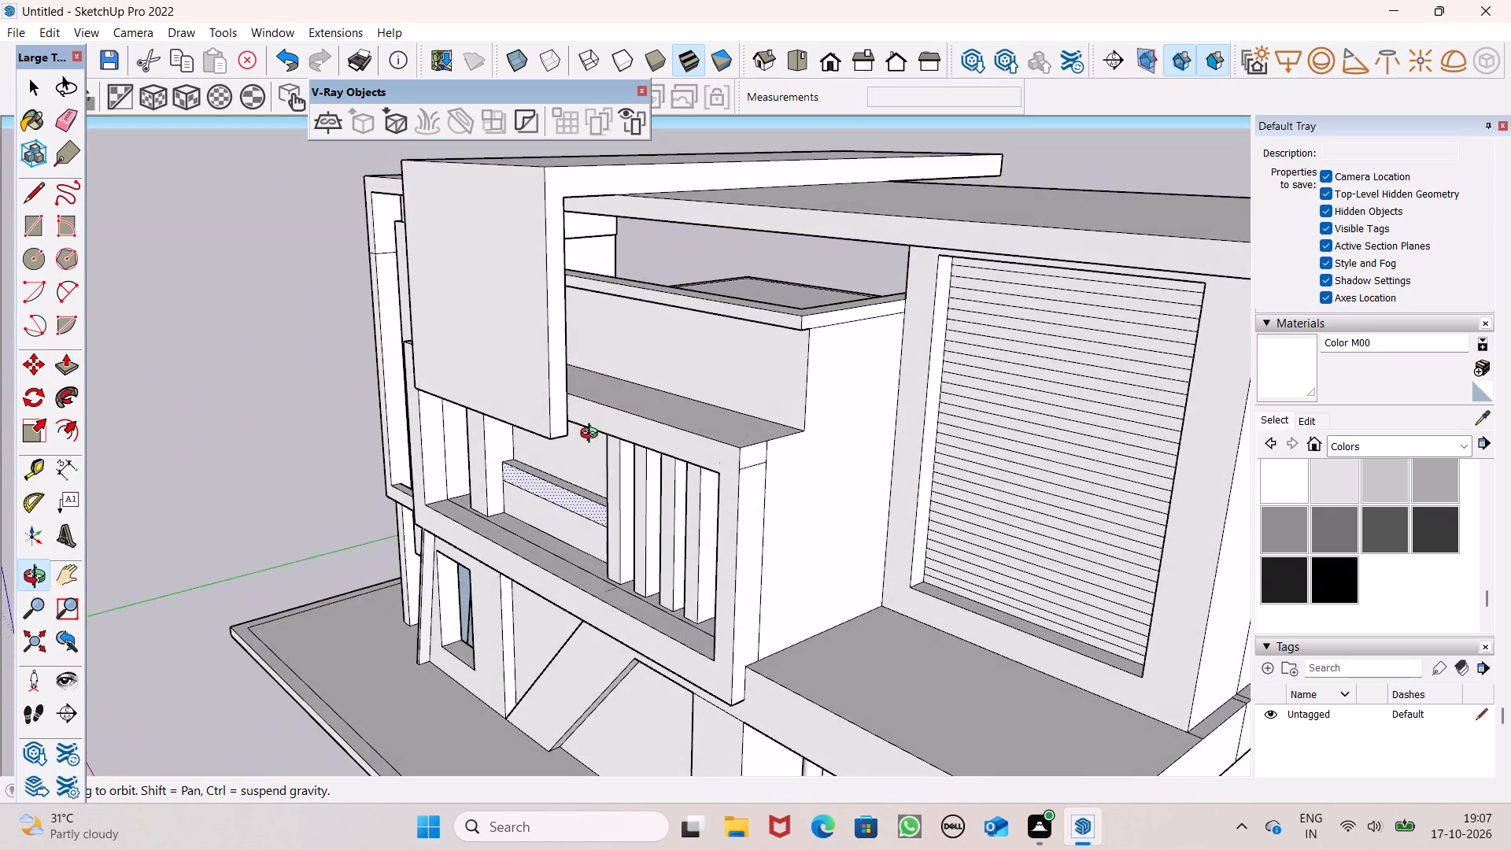
middle_click_drag(593, 435, 779, 268)
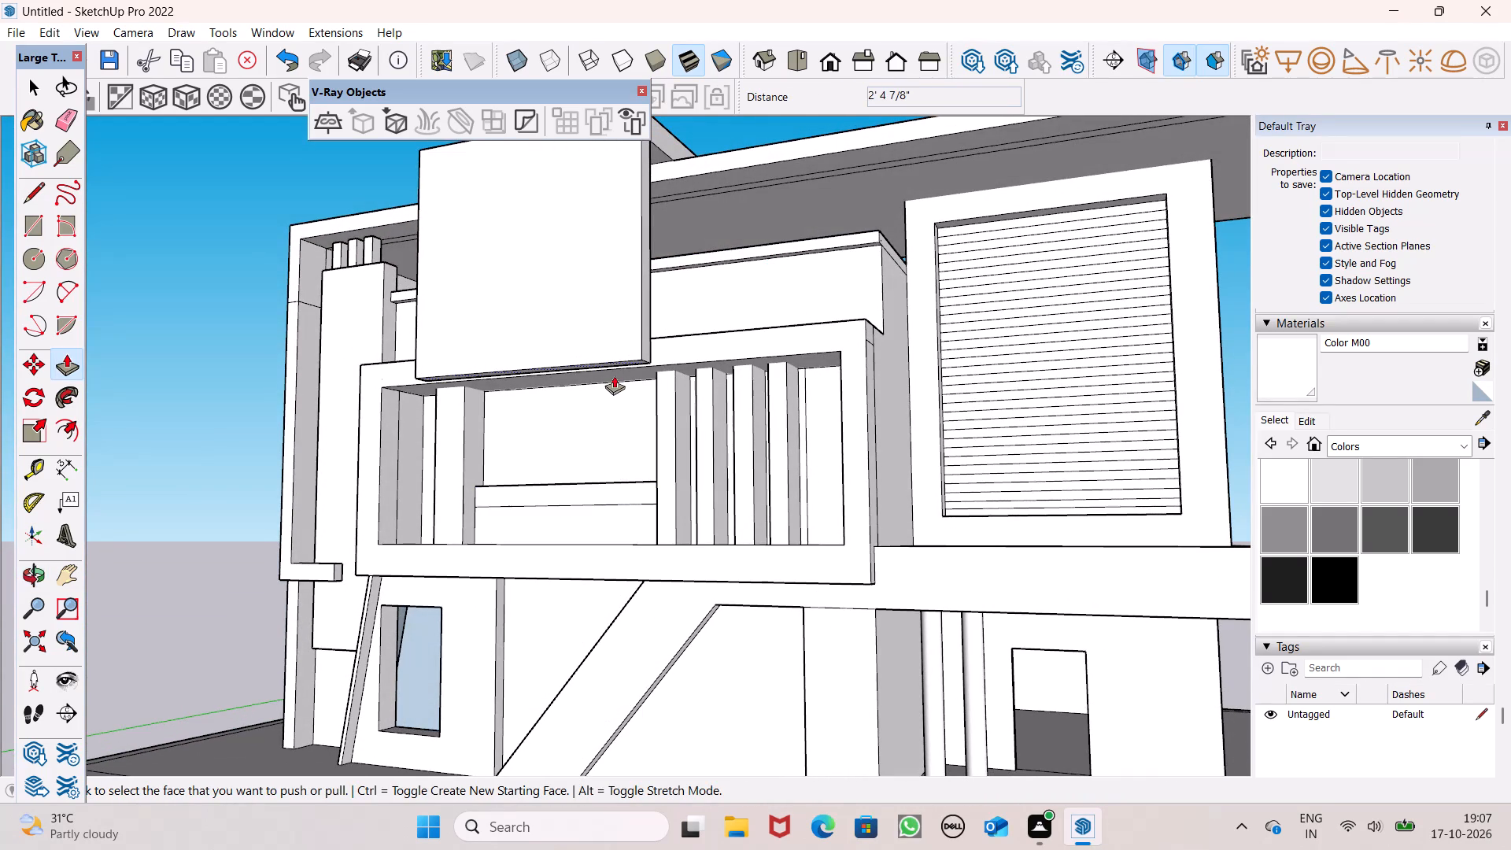
middle_click_drag(563, 381, 615, 216)
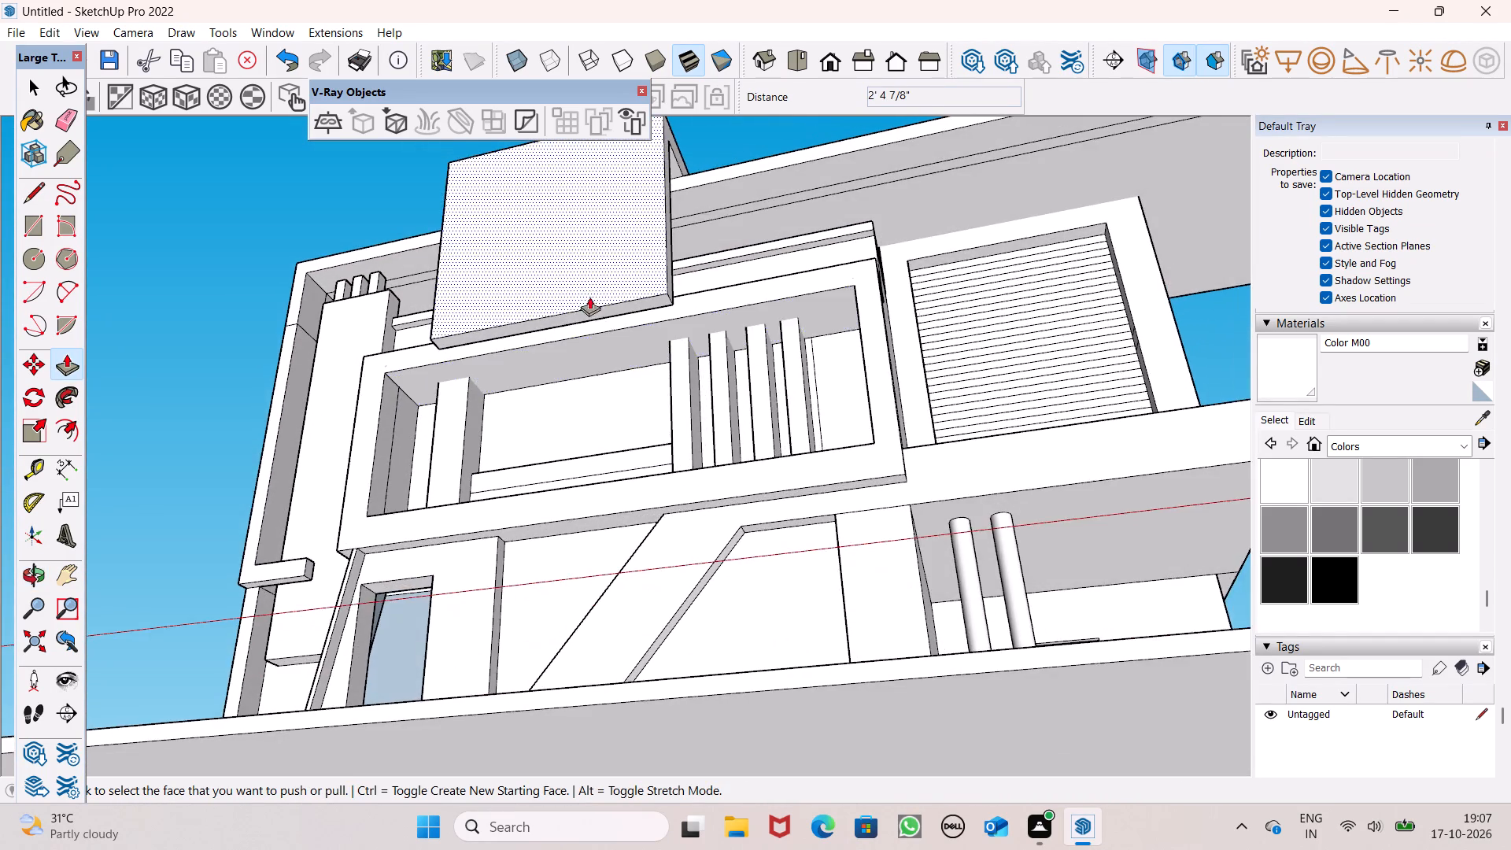
scroll(582, 303, "up", 4)
left_click_drag(563, 316, 564, 357)
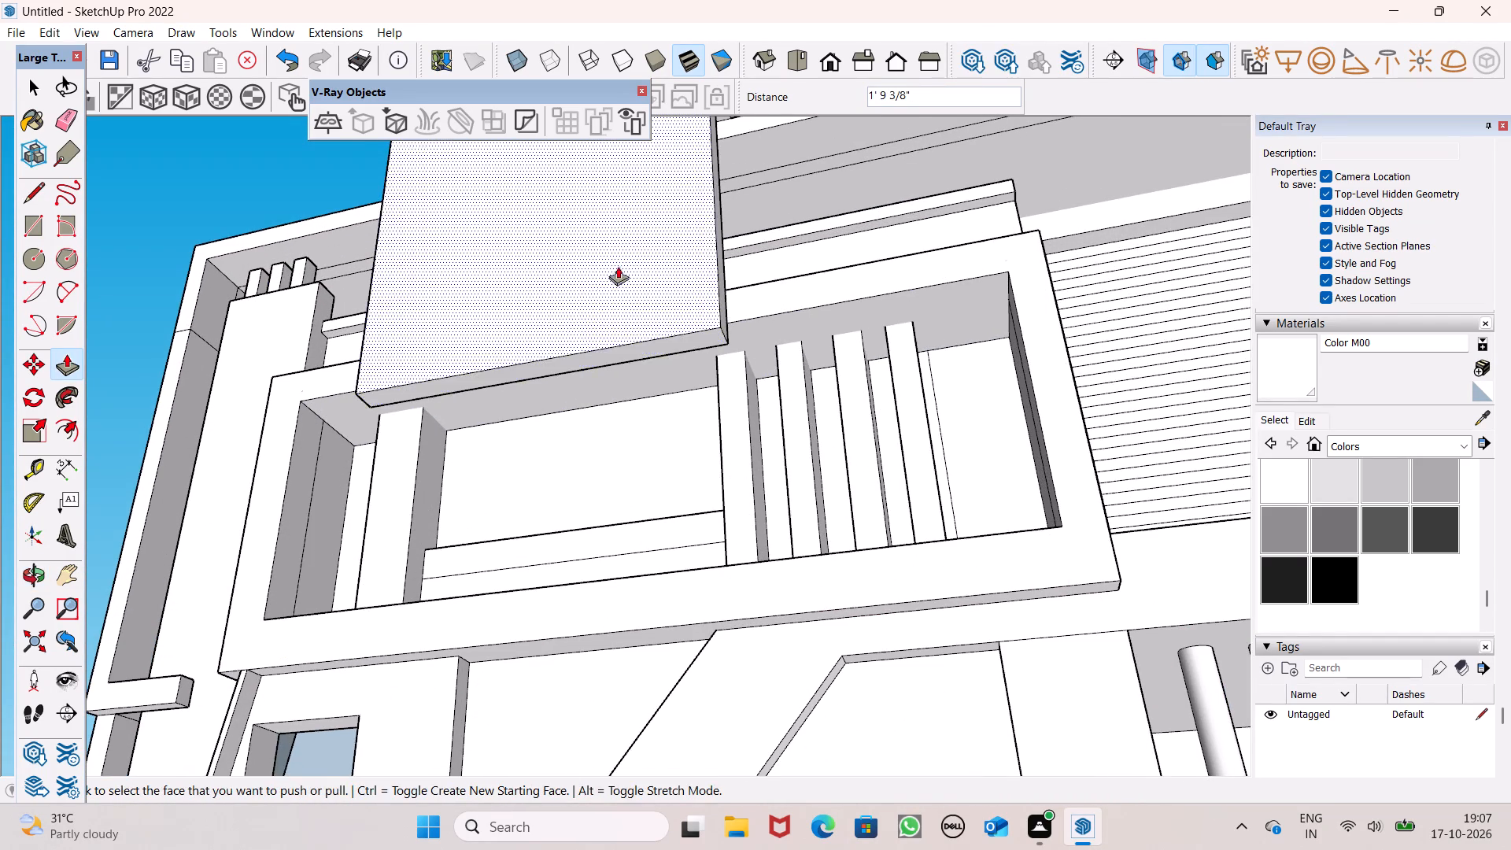
Examine the hanging front panel and the gap between its back and the balcony frame from the front and both sides.
scroll(620, 261, "down", 3)
middle_click_drag(648, 318, 159, 482)
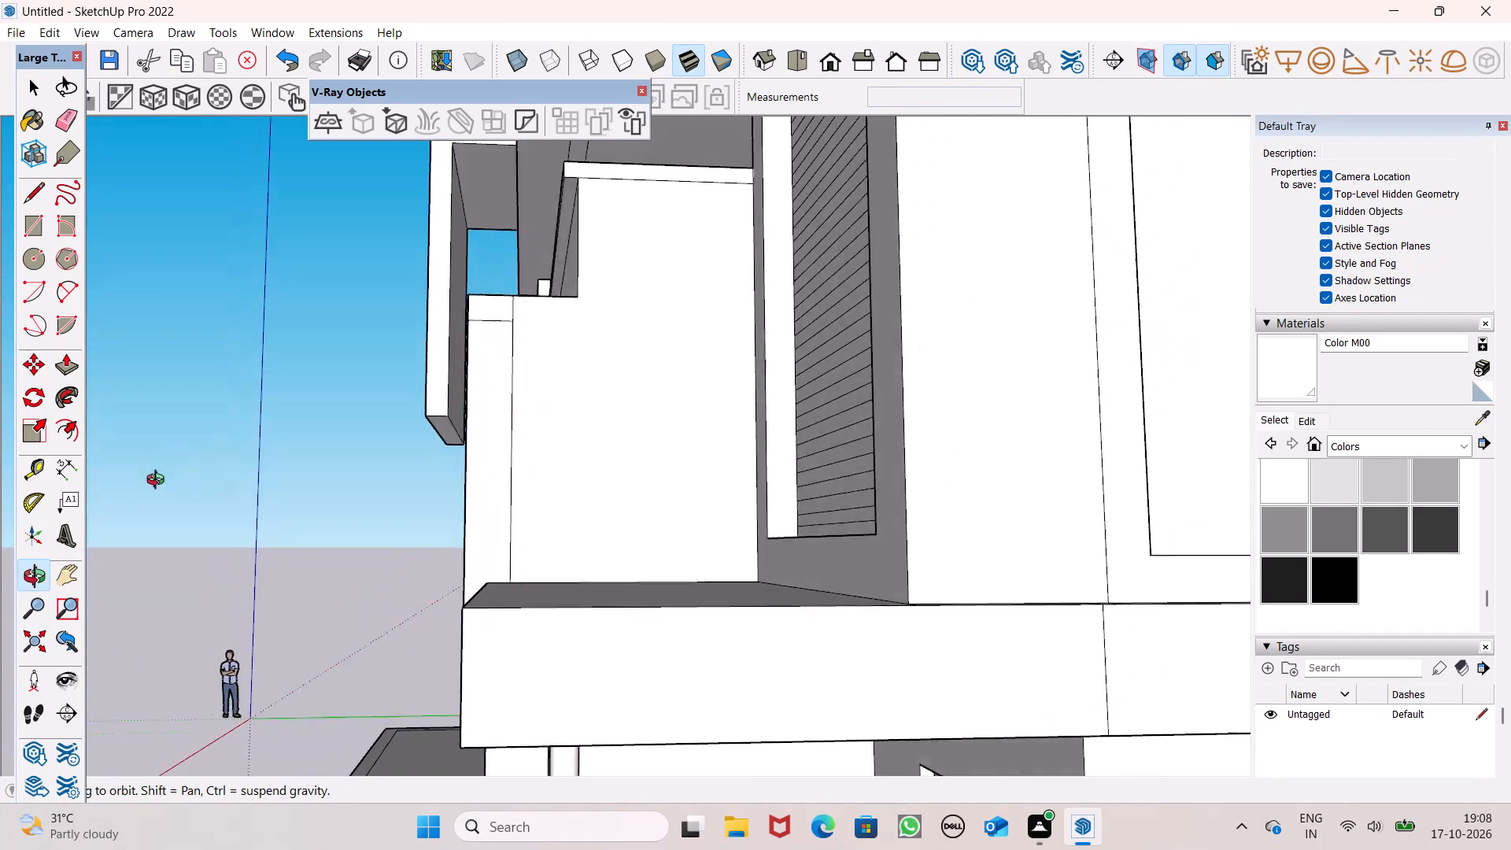
middle_click_drag(159, 482, 191, 515)
scroll(368, 419, "up", 1)
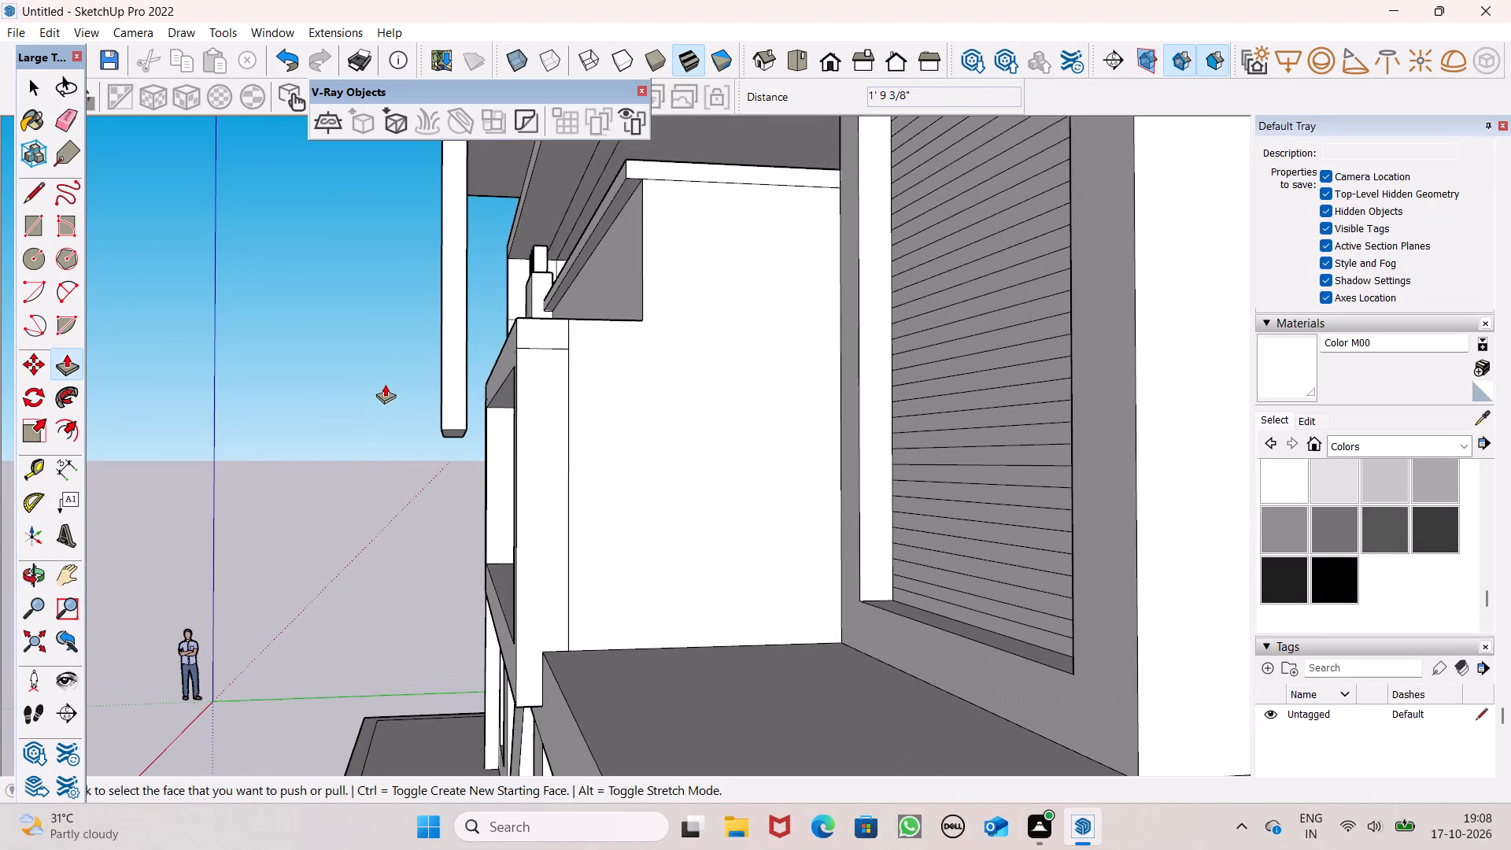
scroll(421, 385, "up", 1)
middle_click_drag(421, 387, 466, 167)
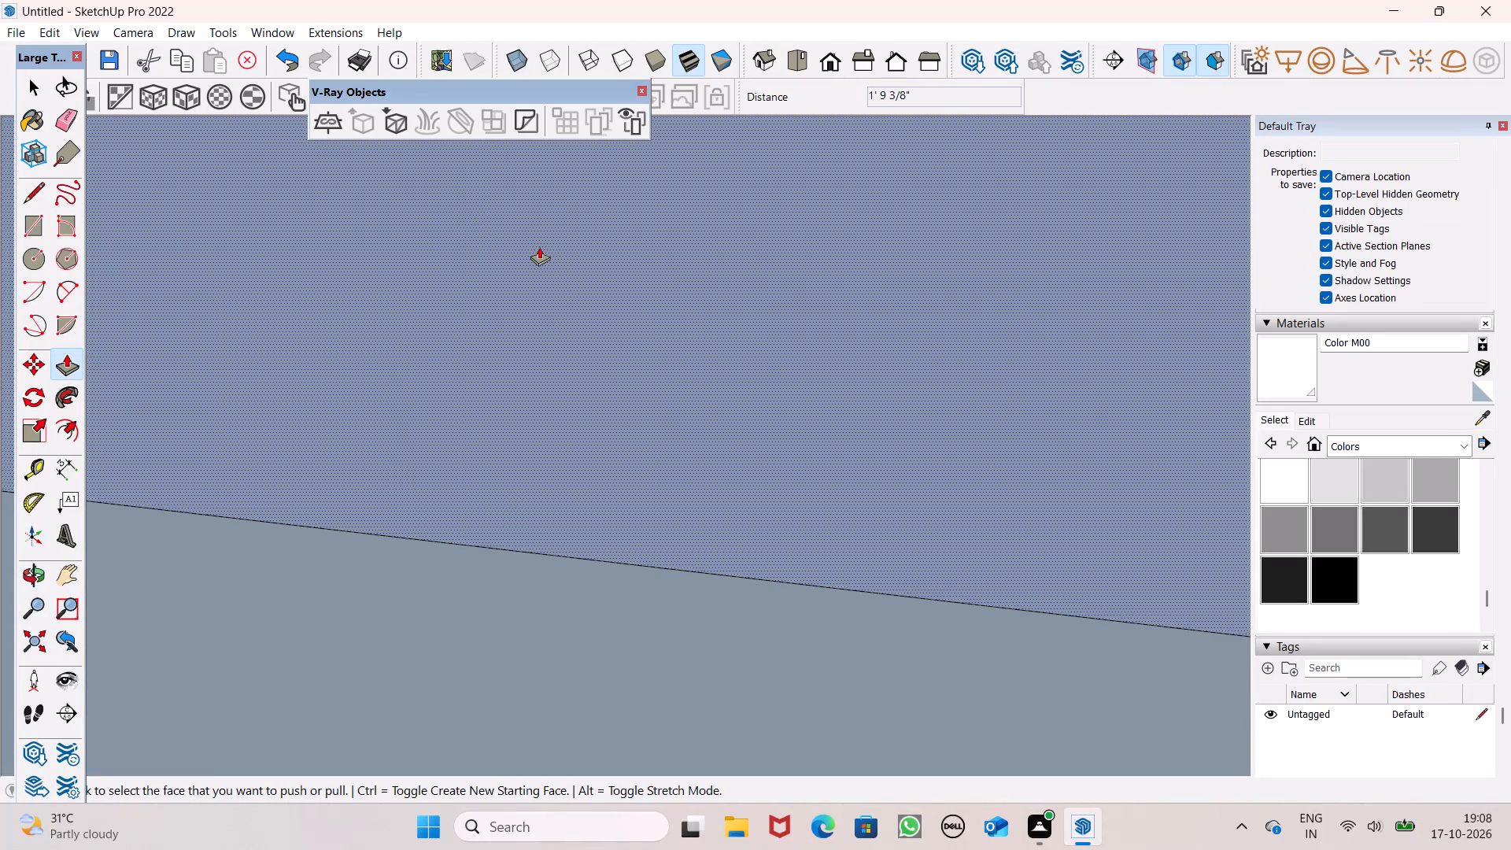
scroll(552, 328, "down", 2)
middle_click_drag(607, 334, 671, 556)
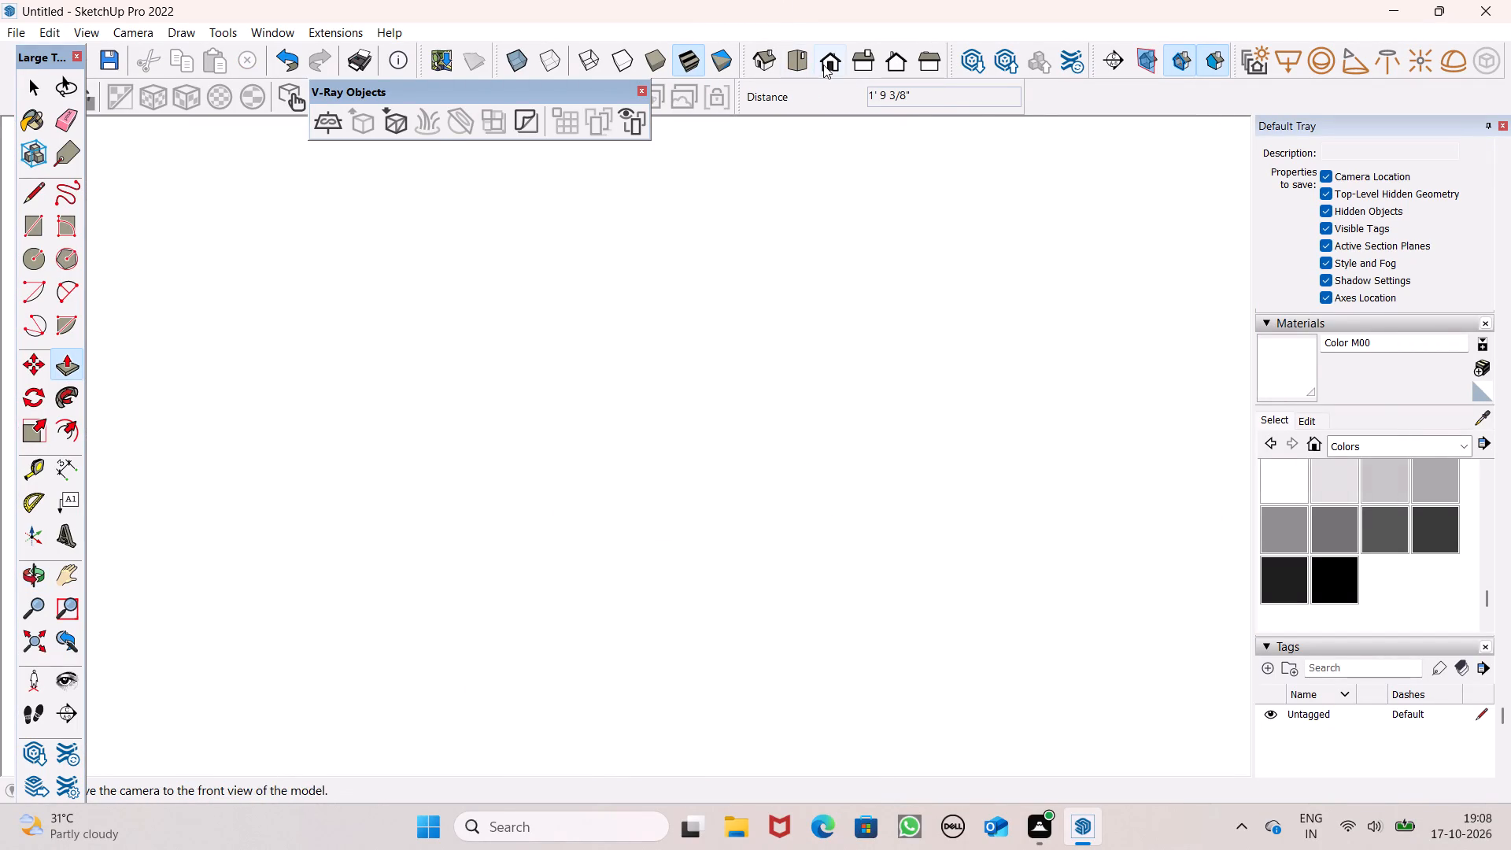
left_click(823, 65)
scroll(386, 76, "down", 4)
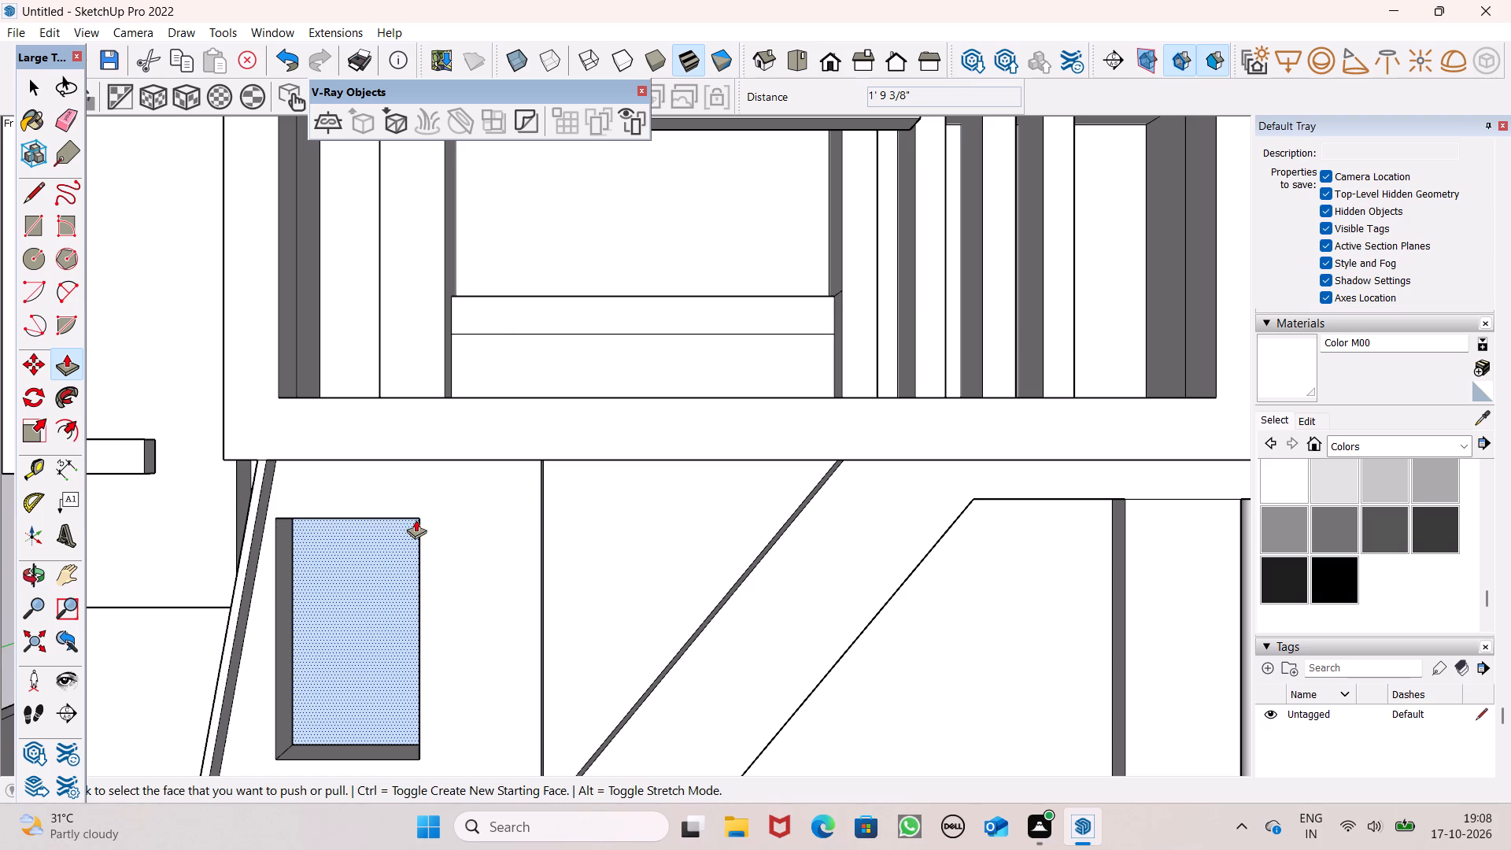
scroll(575, 414, "down", 6)
scroll(827, 281, "down", 6)
middle_click_drag(883, 351, 785, 338)
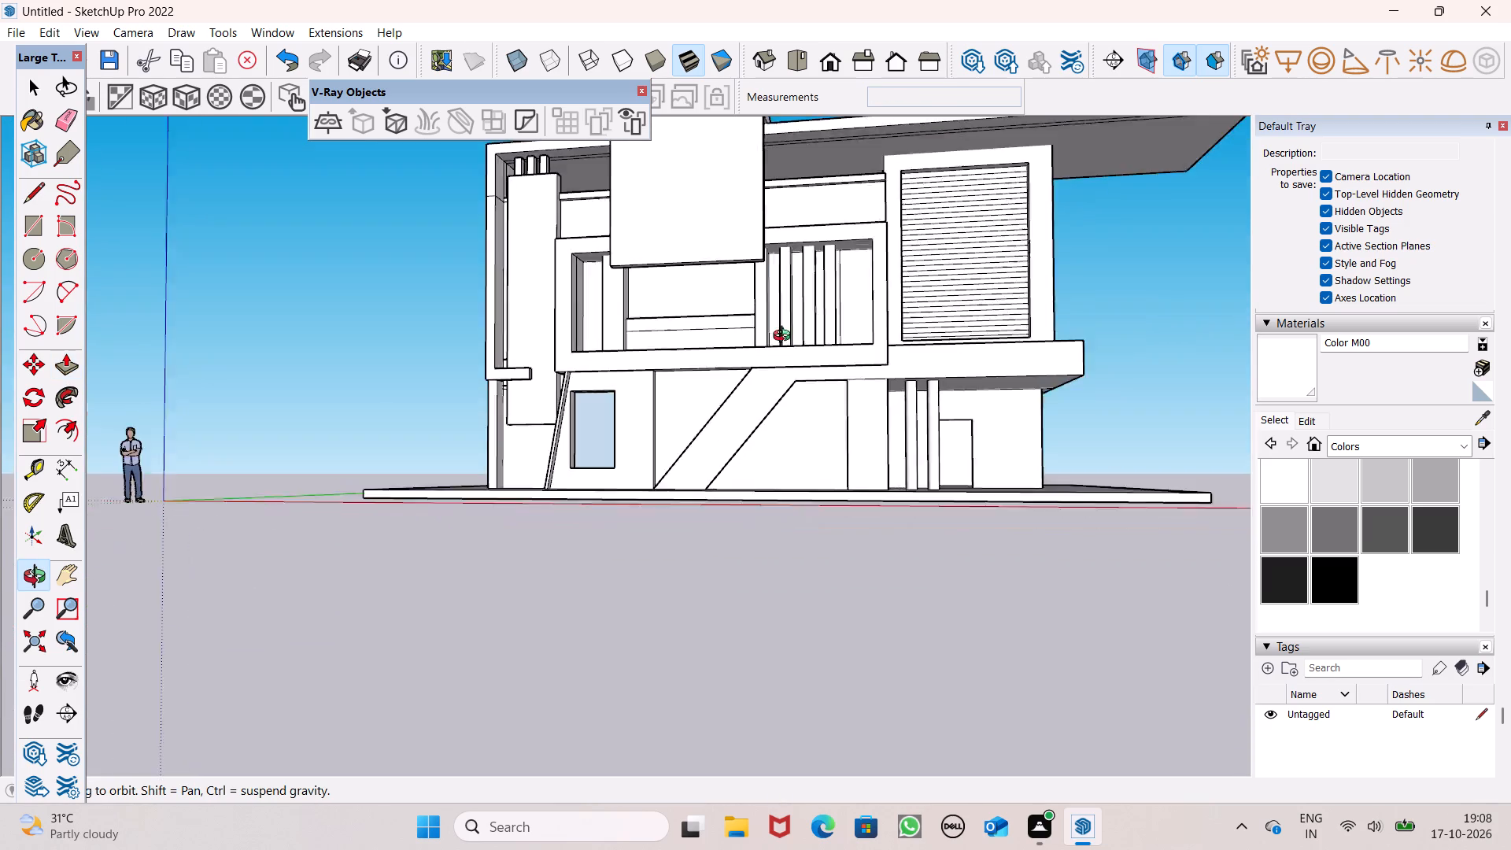
middle_click_drag(785, 338, 419, 258)
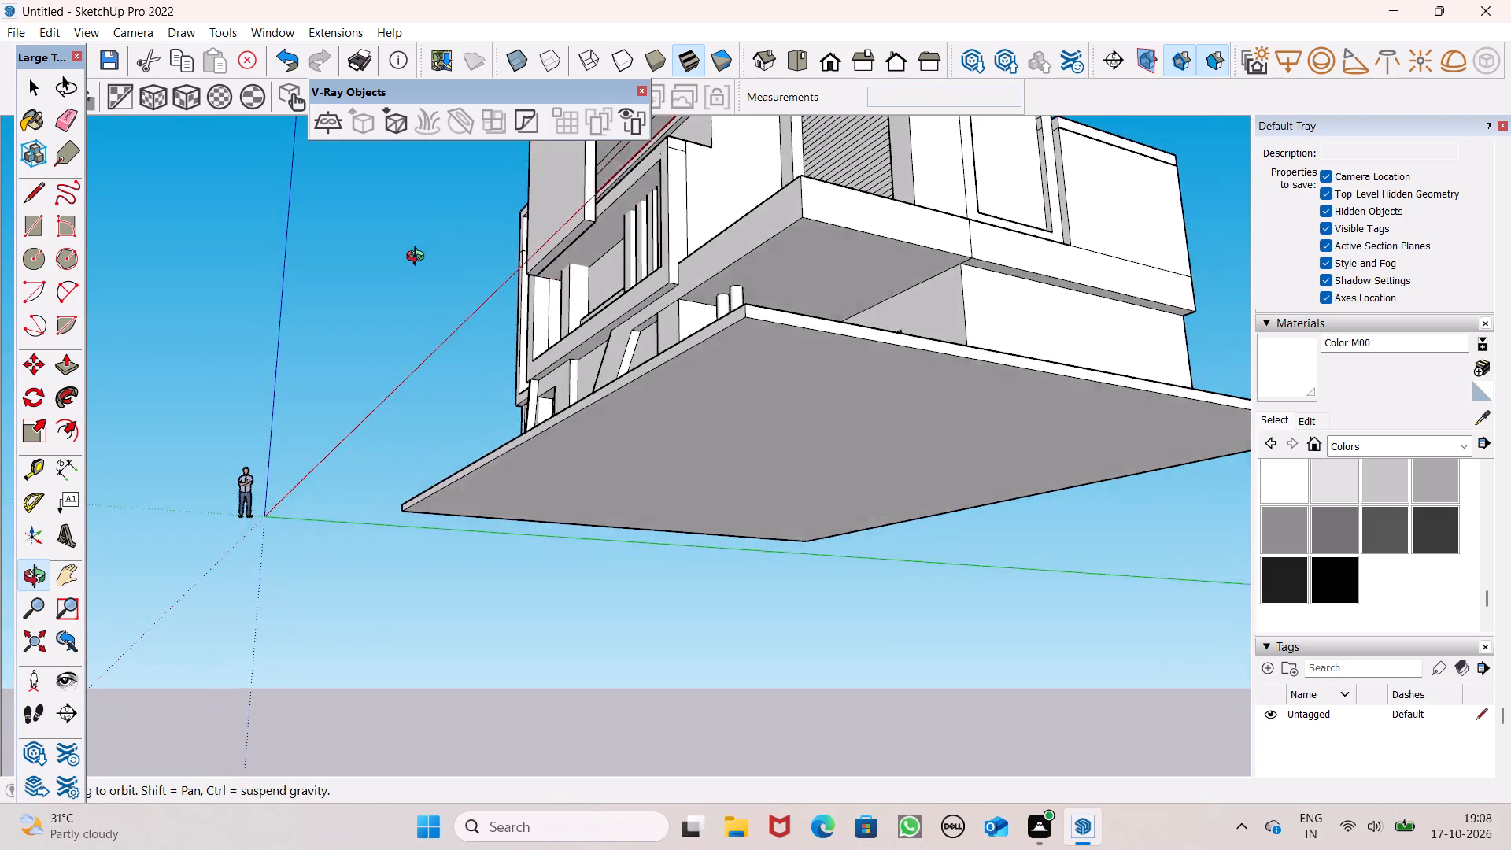
middle_click_drag(419, 258, 785, 306)
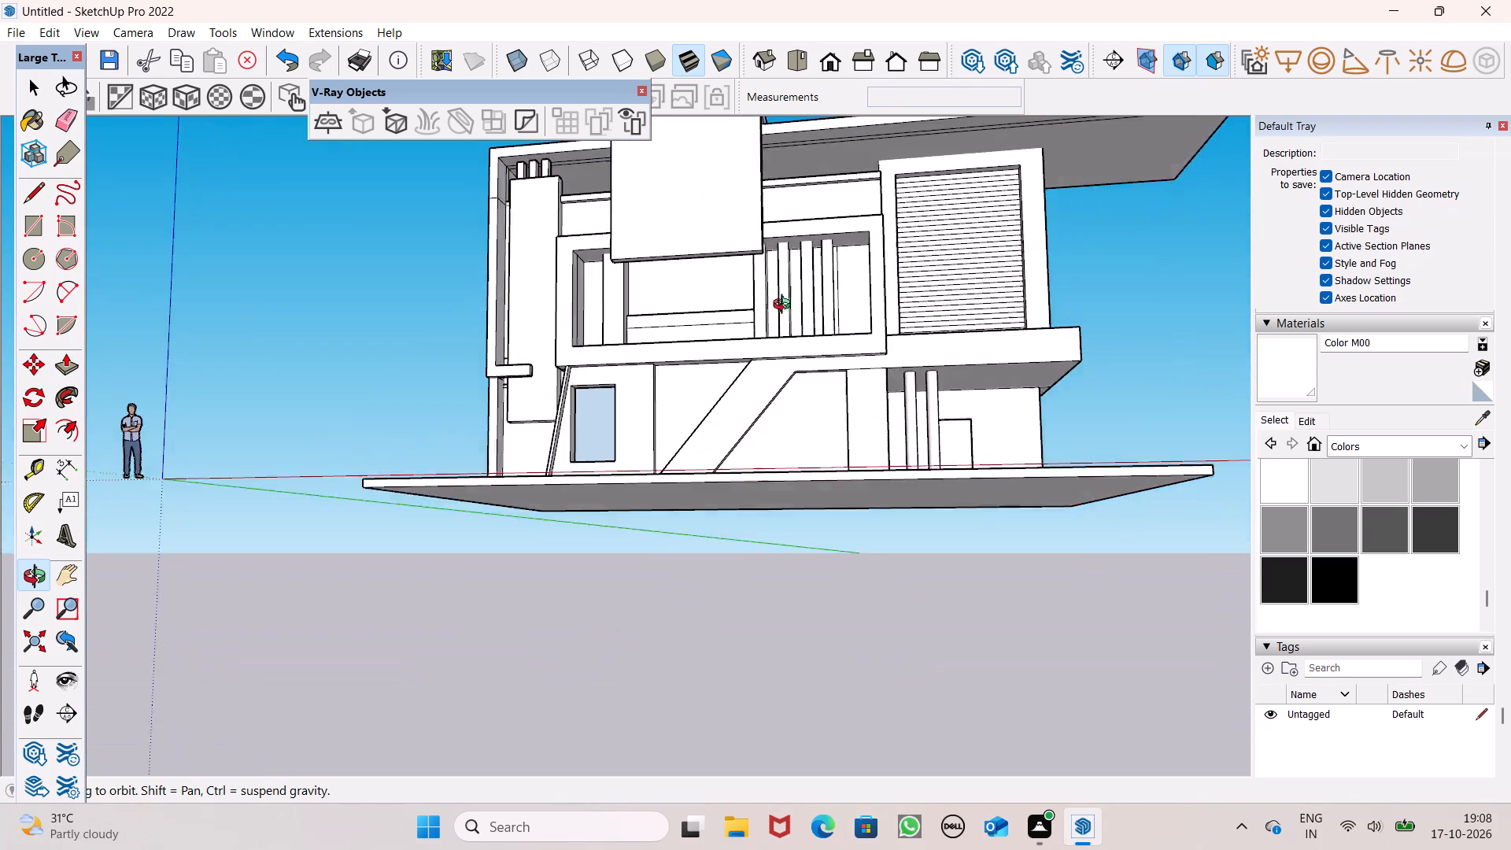
middle_click_drag(785, 306, 333, 331)
scroll(652, 249, "up", 5)
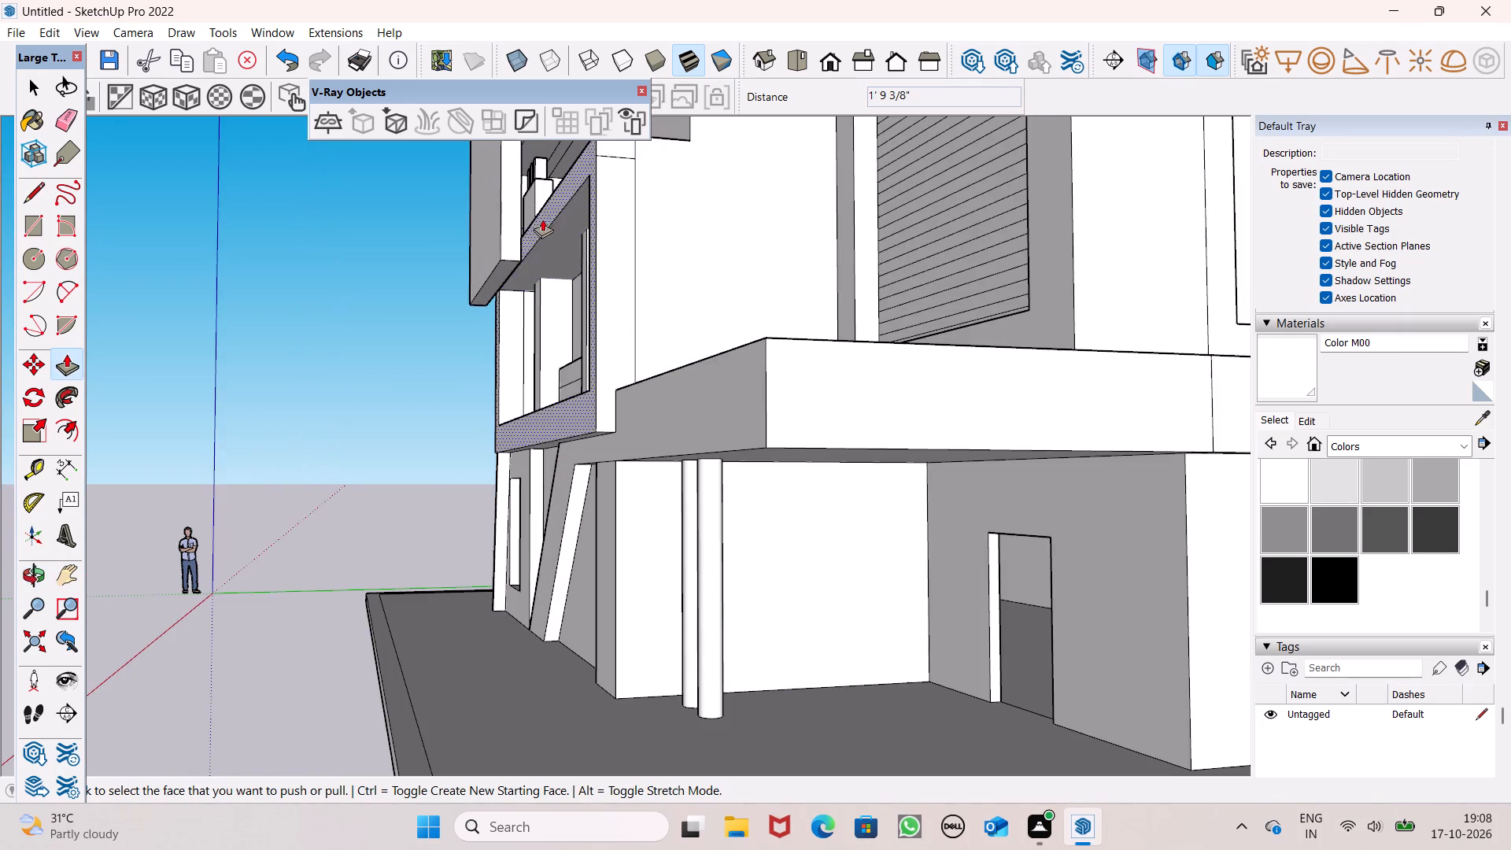
middle_click_drag(552, 259, 486, 451)
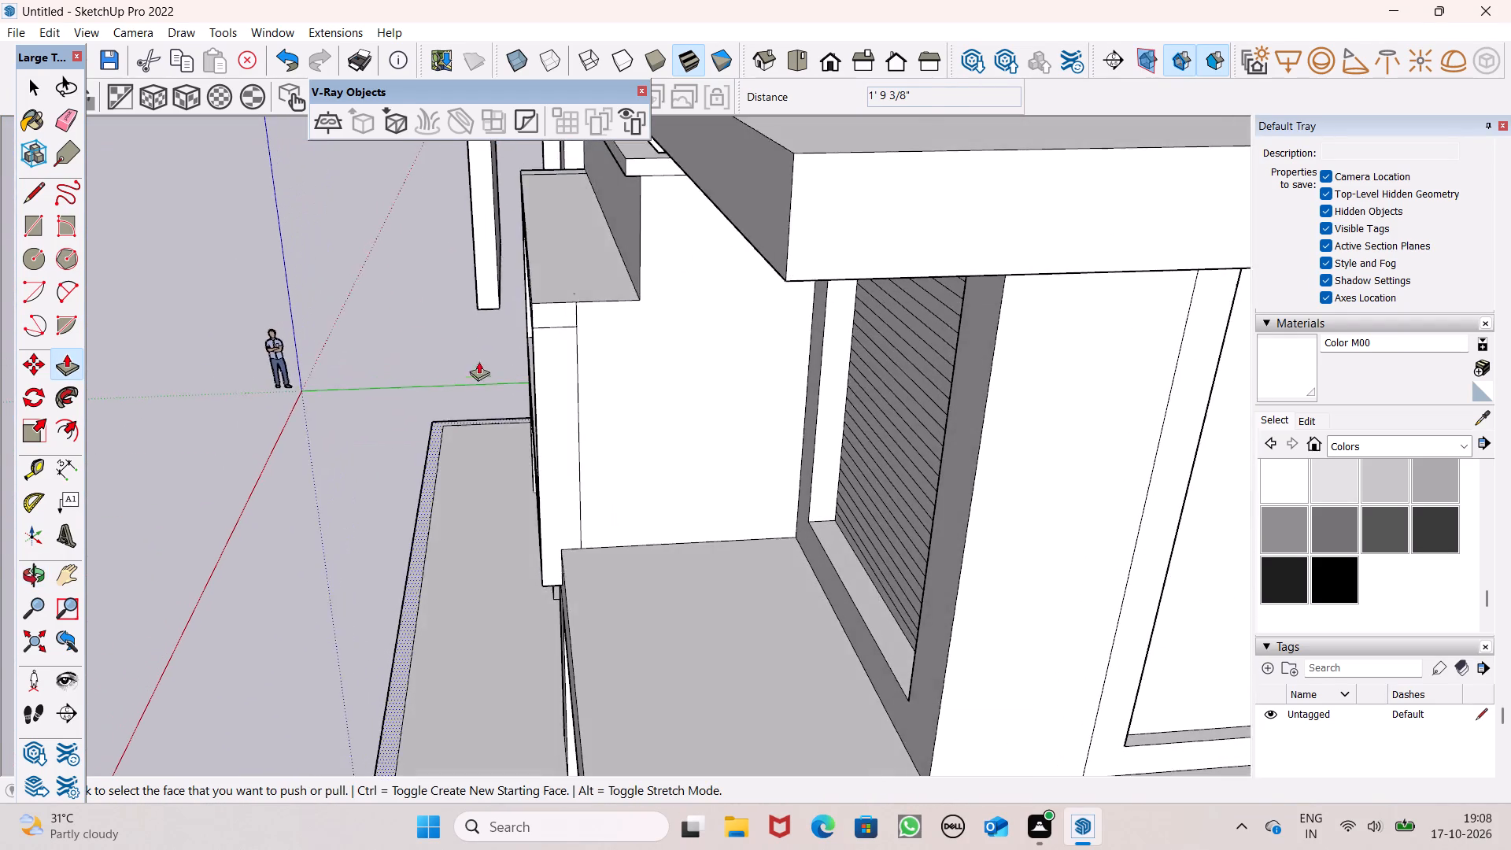
scroll(489, 313, "up", 8)
scroll(501, 305, "down", 5)
middle_click_drag(492, 322, 511, 298)
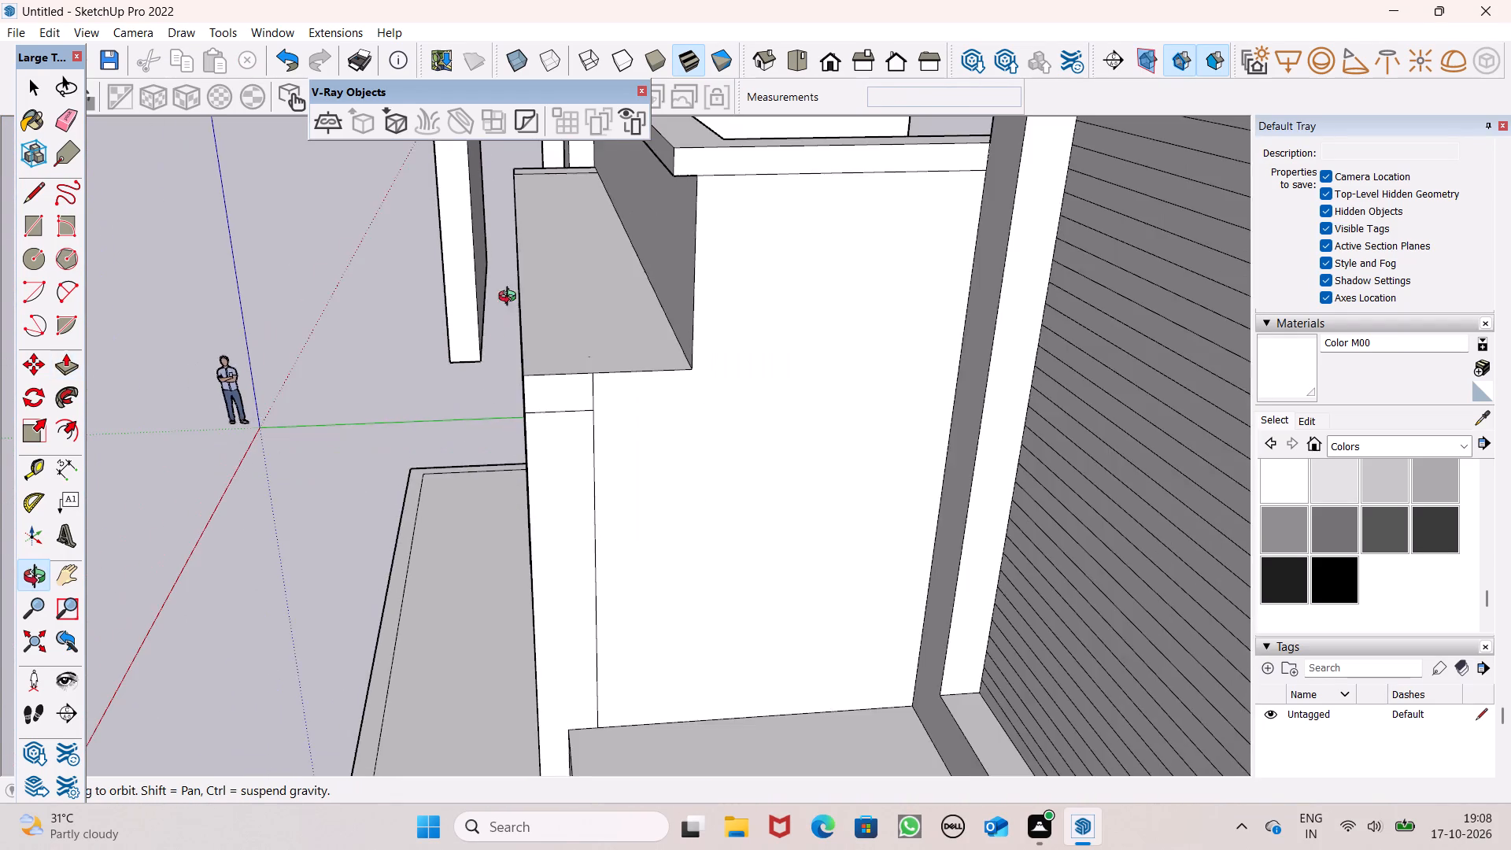
middle_click_drag(511, 298, 887, 108)
scroll(895, 237, "down", 4)
middle_click_drag(705, 264, 734, 160)
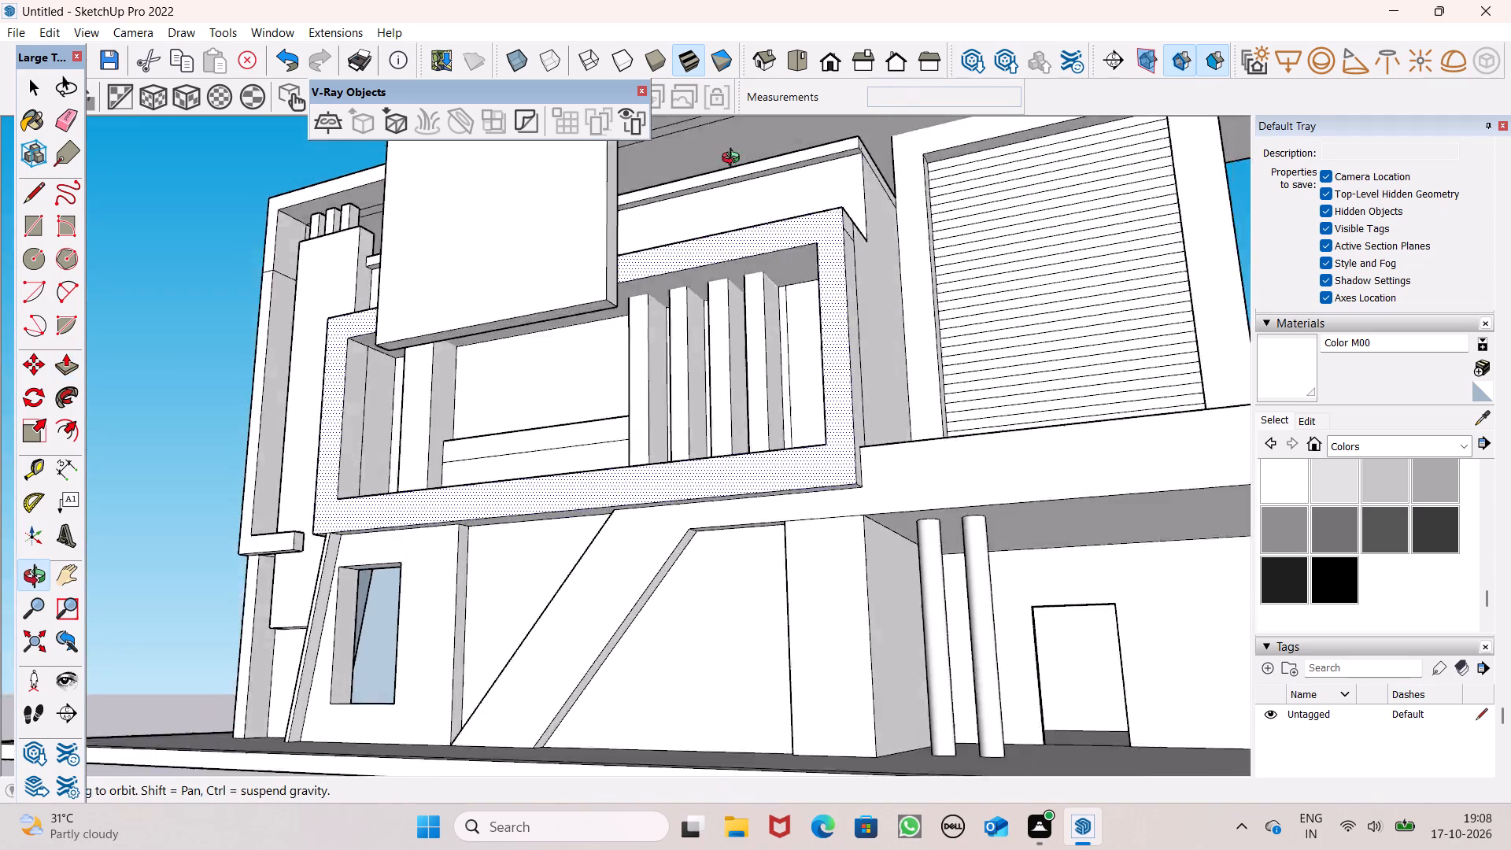
middle_click_drag(734, 160, 1187, 176)
middle_click_drag(641, 250, 820, 295)
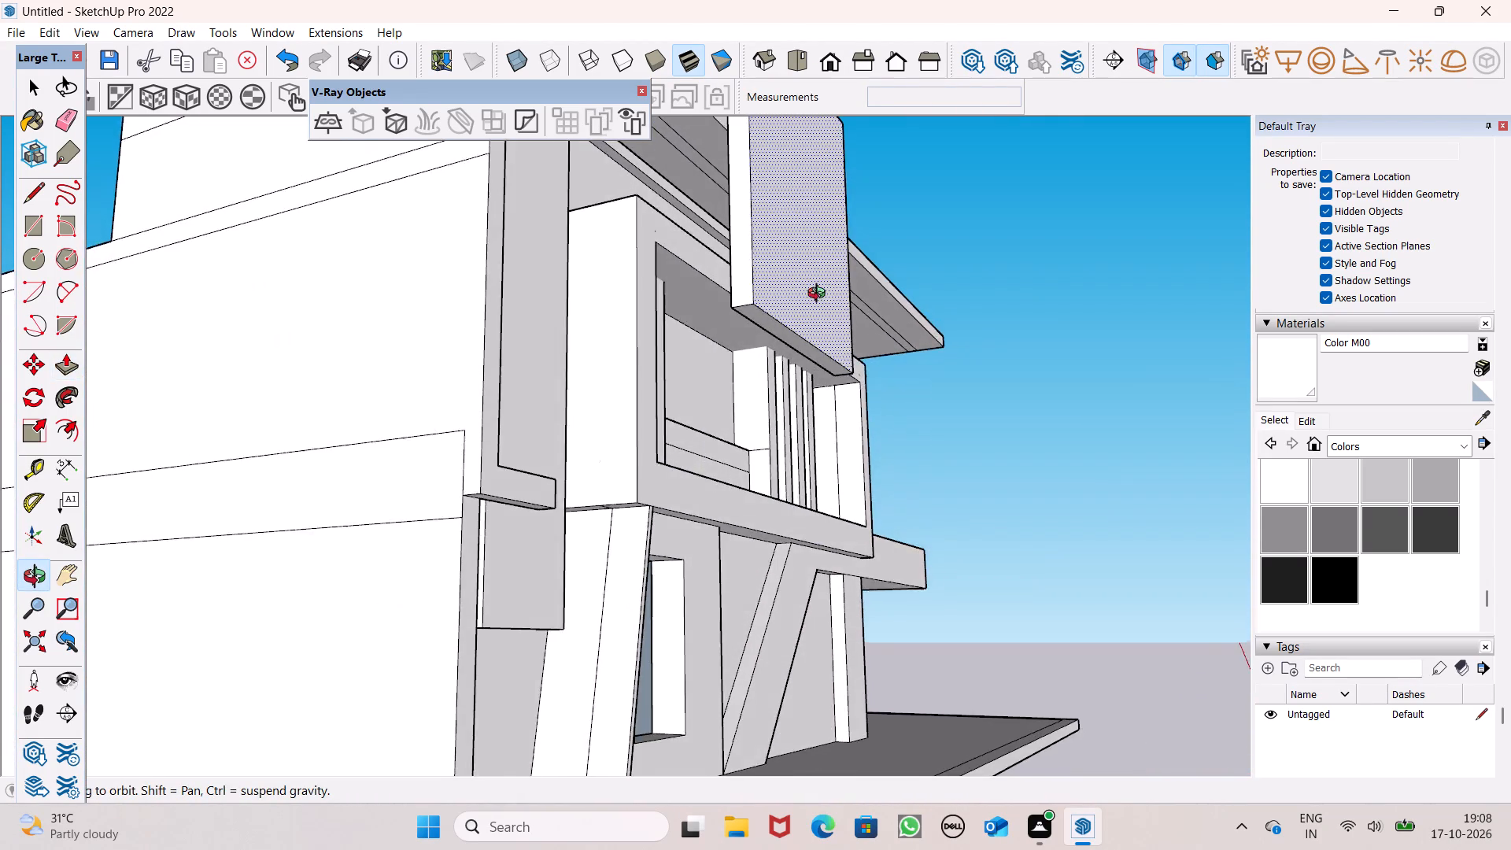
middle_click_drag(820, 295, 912, 334)
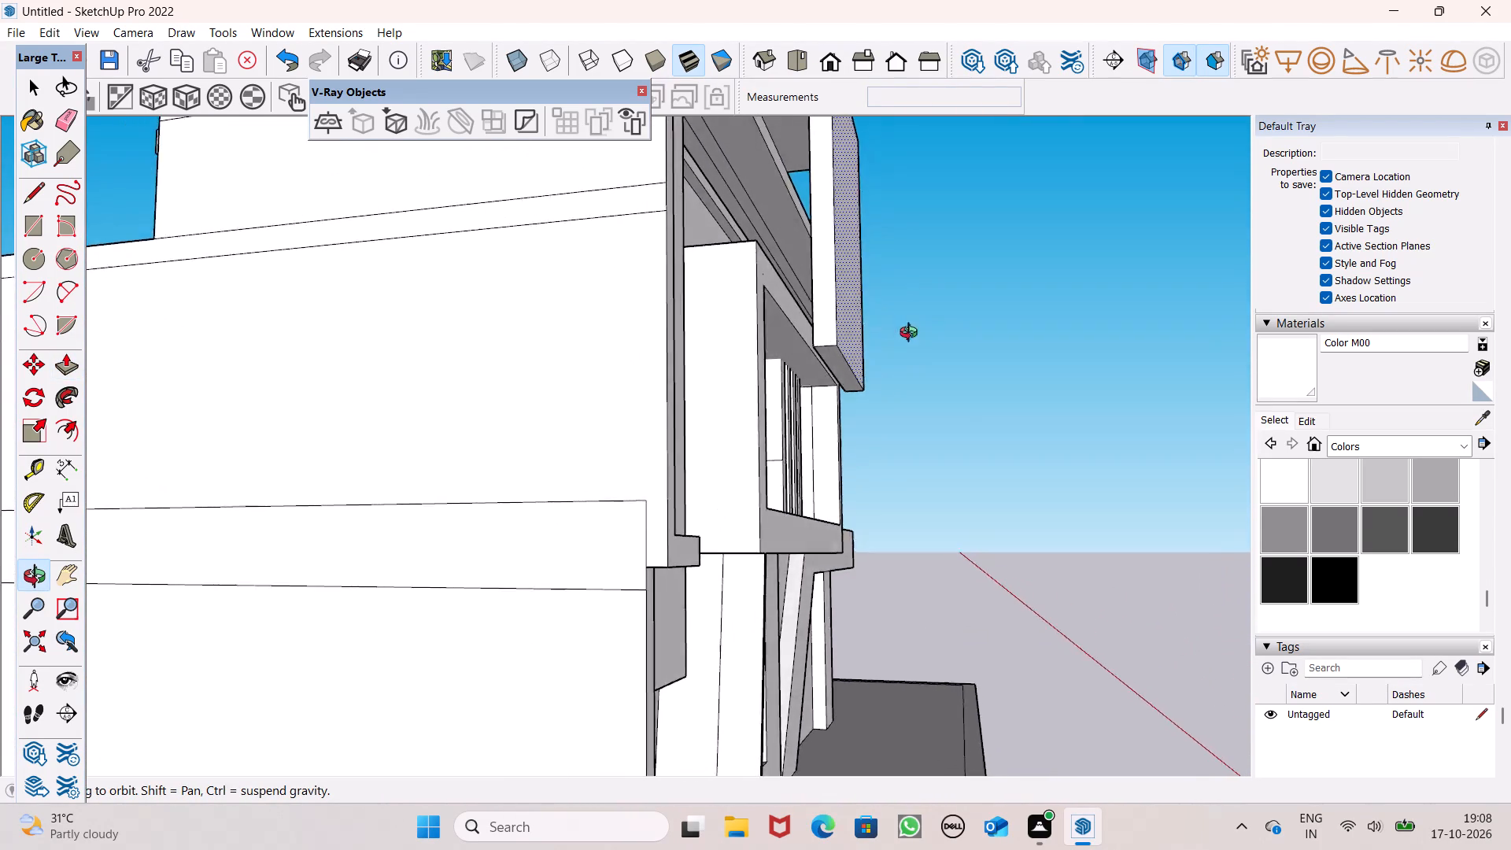
middle_click_drag(912, 334, 550, 463)
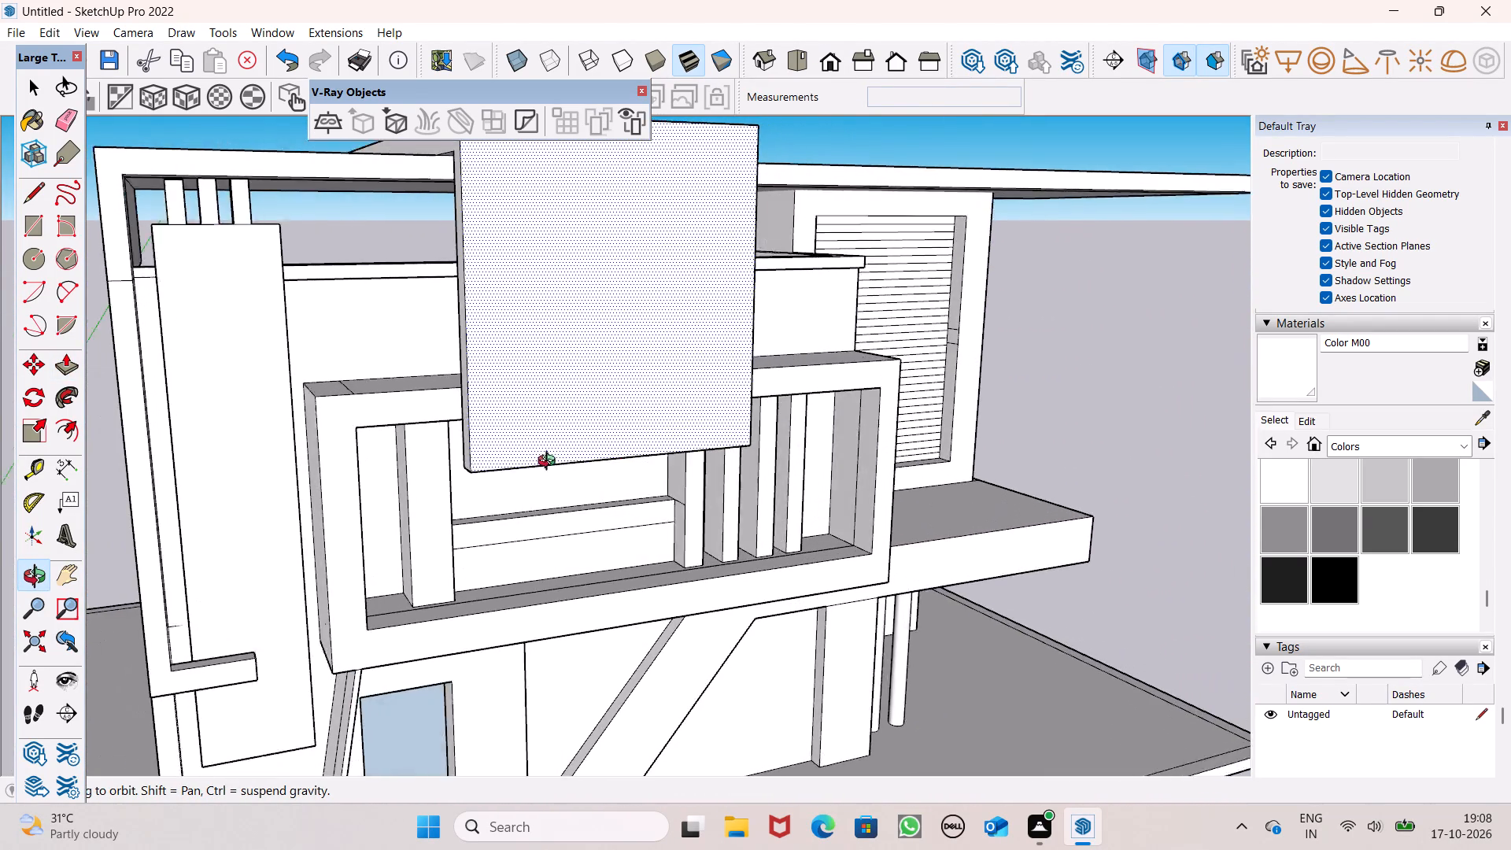
middle_click_drag(550, 463, 530, 449)
scroll(608, 335, "down", 2)
middle_click_drag(717, 411, 35, 412)
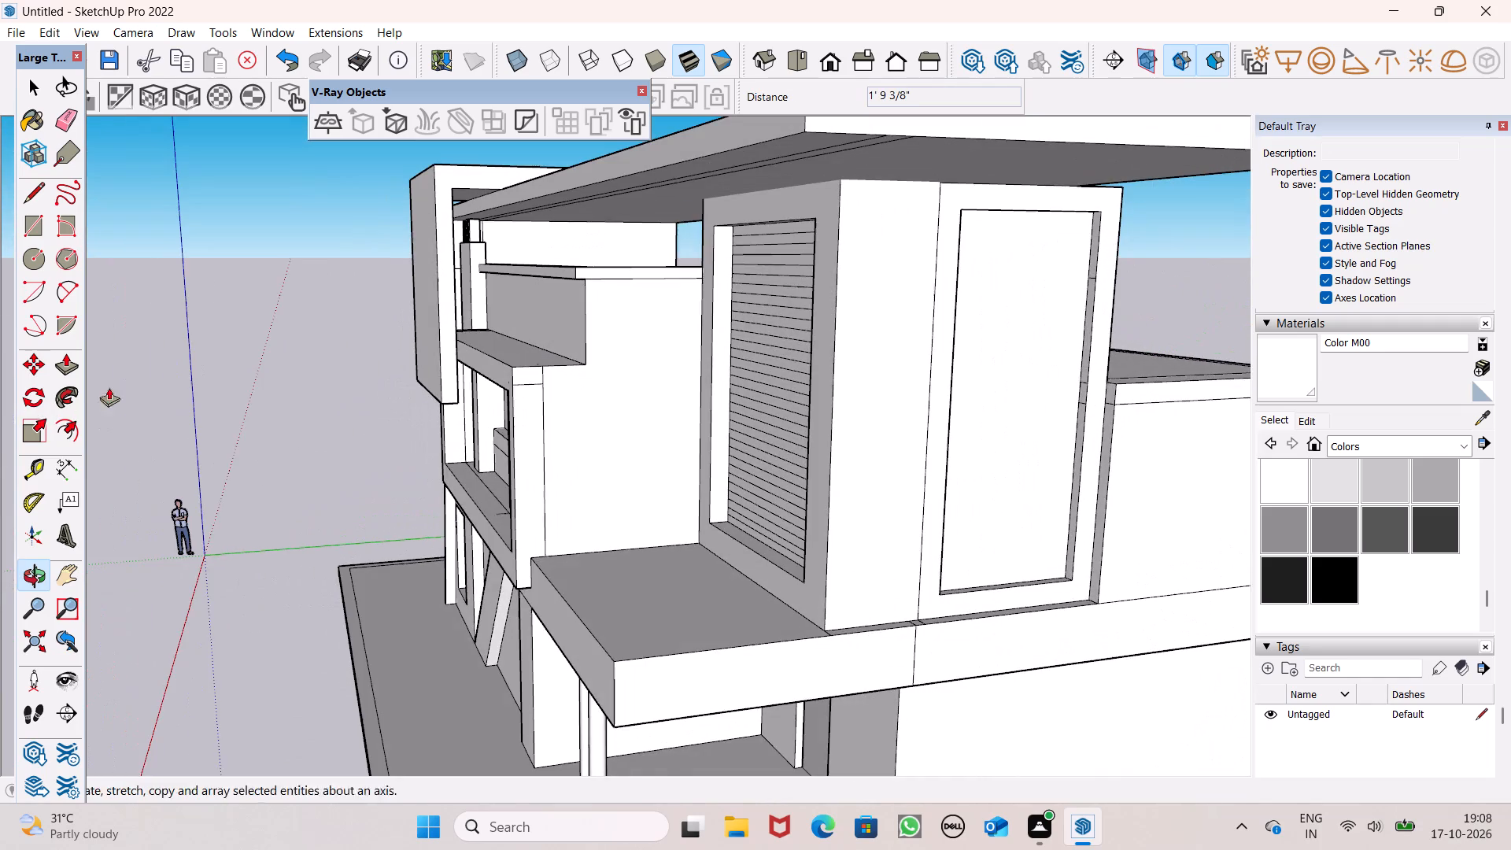
scroll(482, 318, "up", 1)
Draw a line about 14' long across the hanging panel's inner face, between its vertical edges, above the bottom edge.
left_click(28, 186)
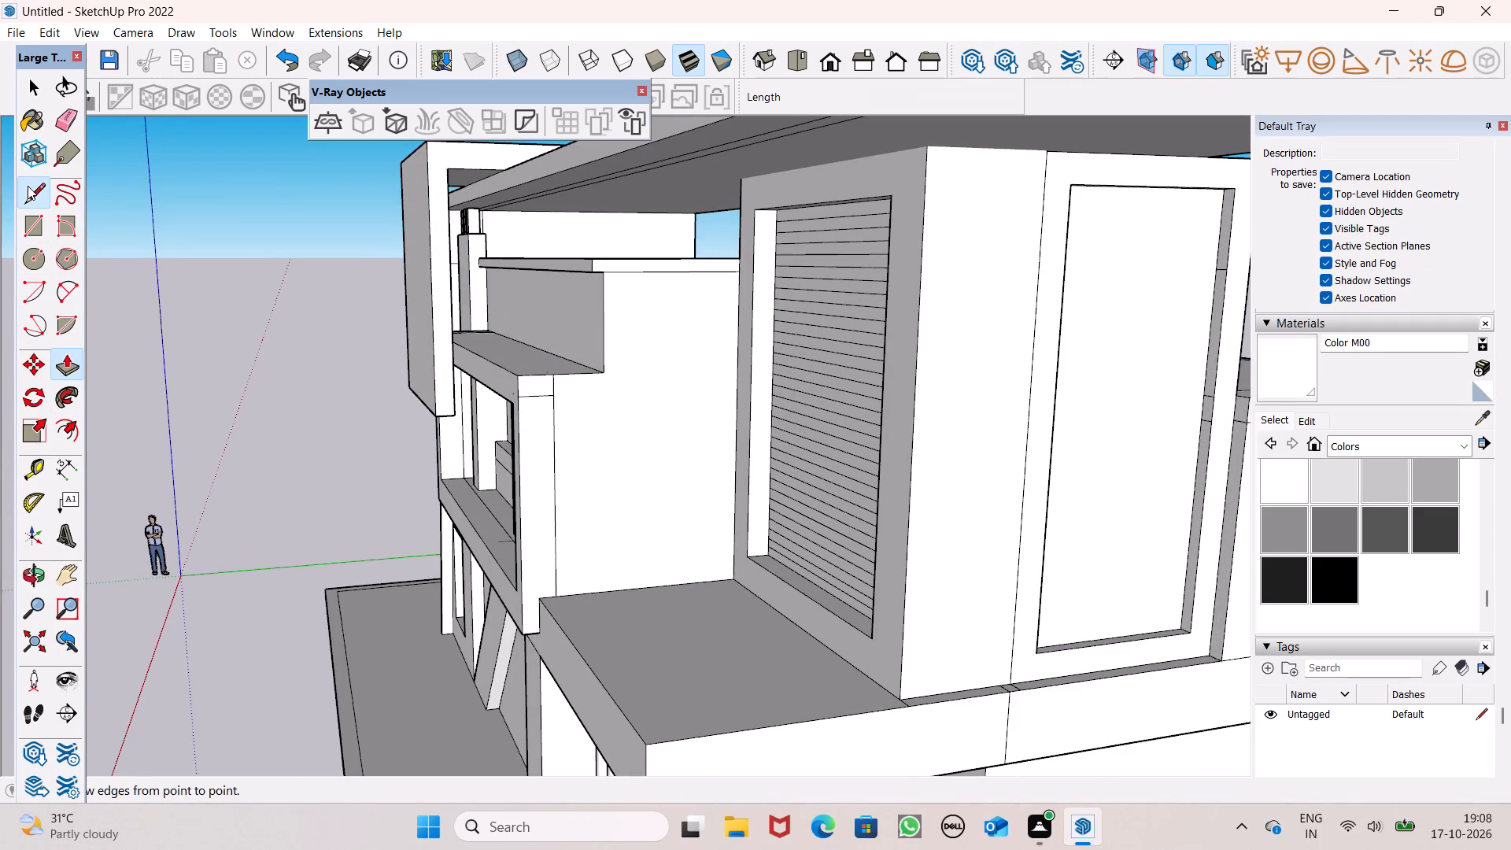
middle_click_drag(526, 344, 438, 395)
scroll(467, 343, "up", 8)
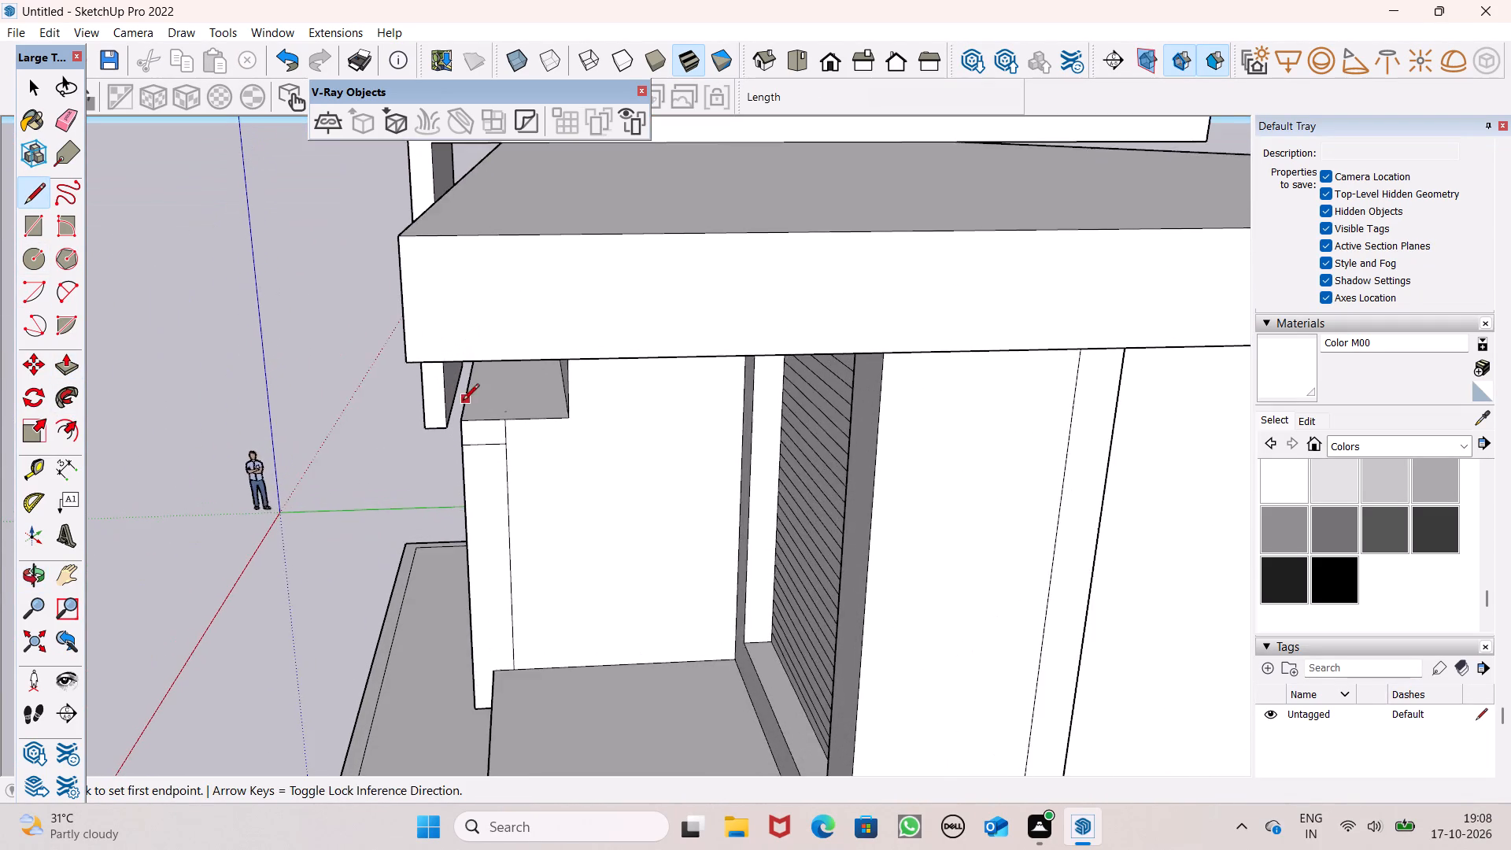
scroll(463, 401, "up", 6)
scroll(592, 339, "down", 4)
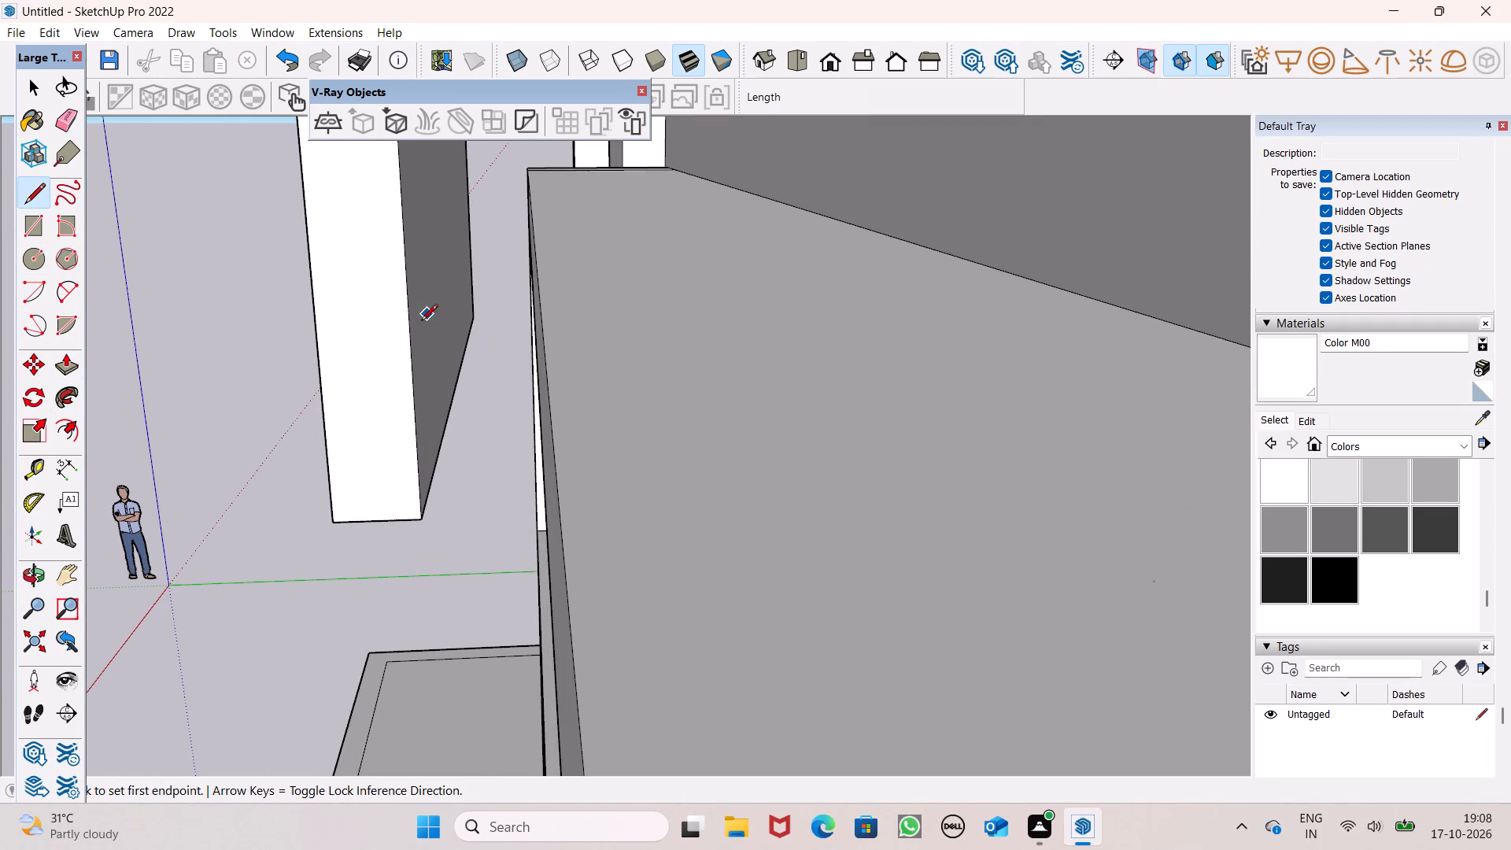
left_click(414, 371)
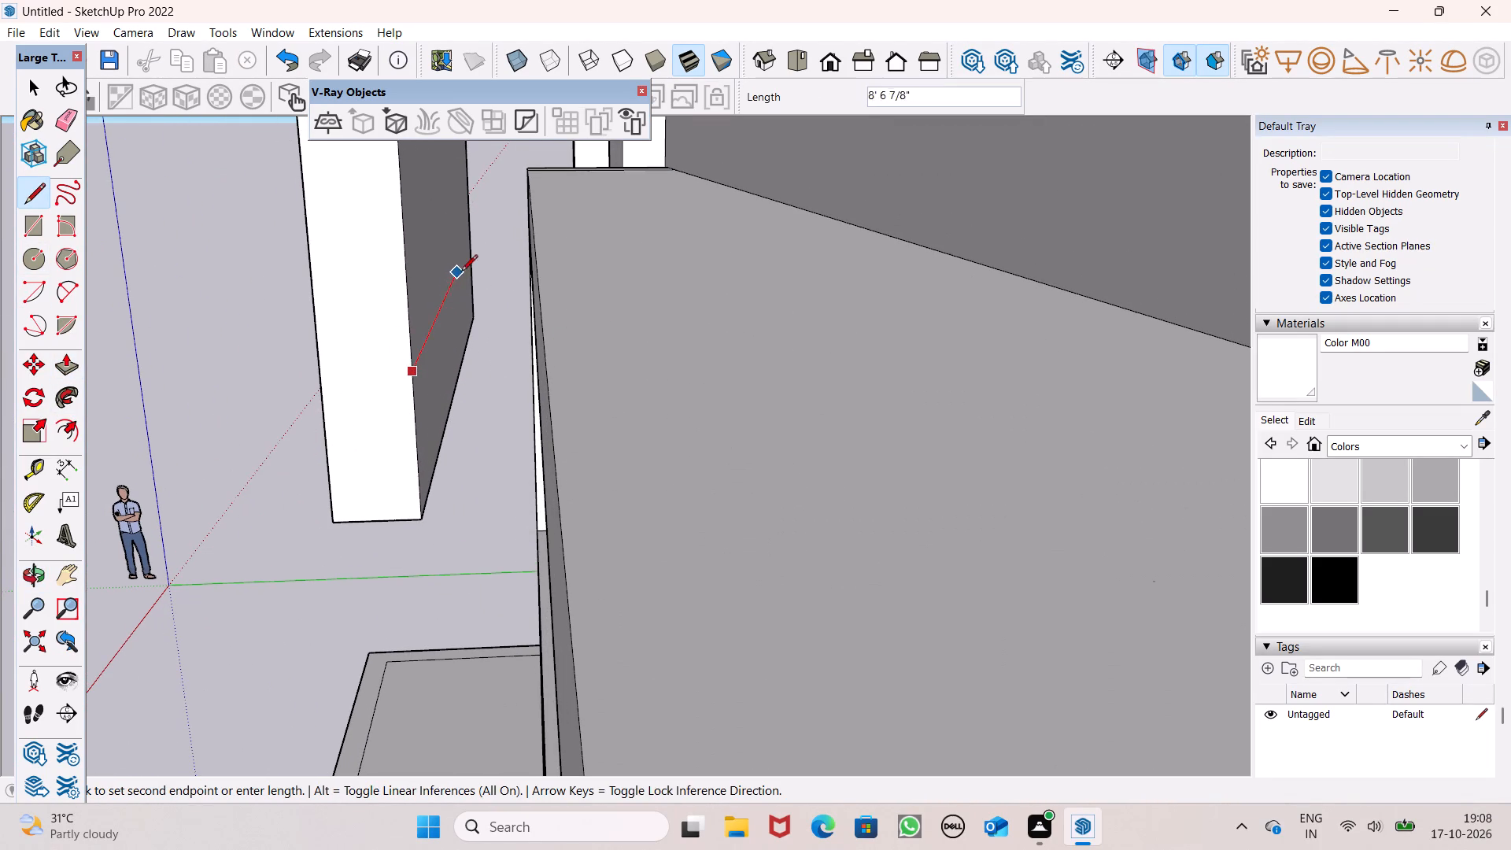
left_click(470, 231)
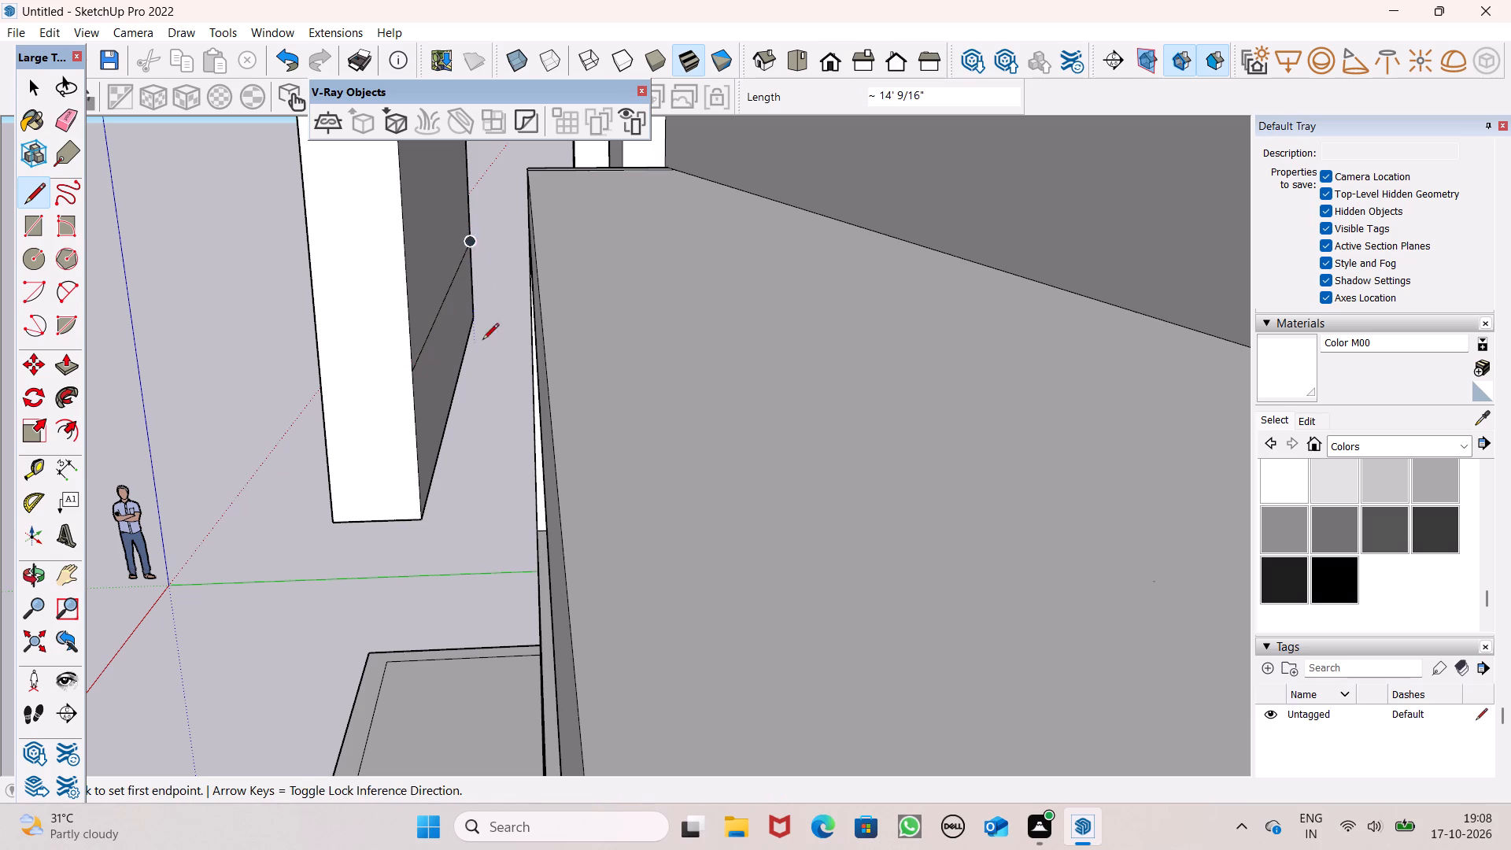
Pull the inner face's lower strip about 1' 6" towards the balcony frame to form a lip at the panel's base.
left_click(68, 354)
left_click_drag(435, 420, 508, 416)
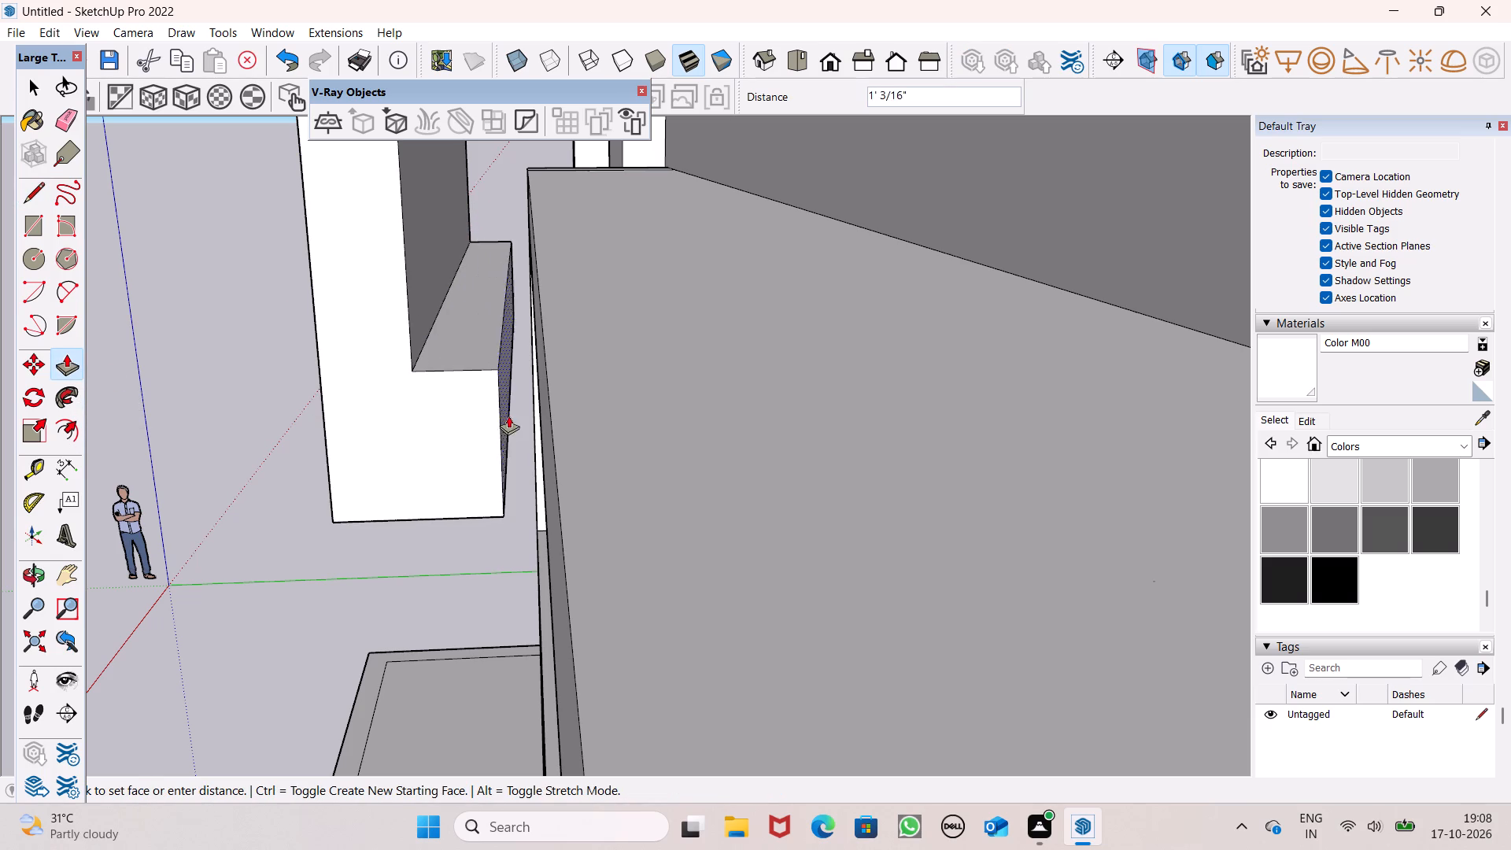
left_click_drag(508, 416, 541, 419)
Extend the lip's back face about 7" further towards the balcony frame.
middle_click_drag(507, 430, 653, 245)
scroll(653, 245, "down", 2)
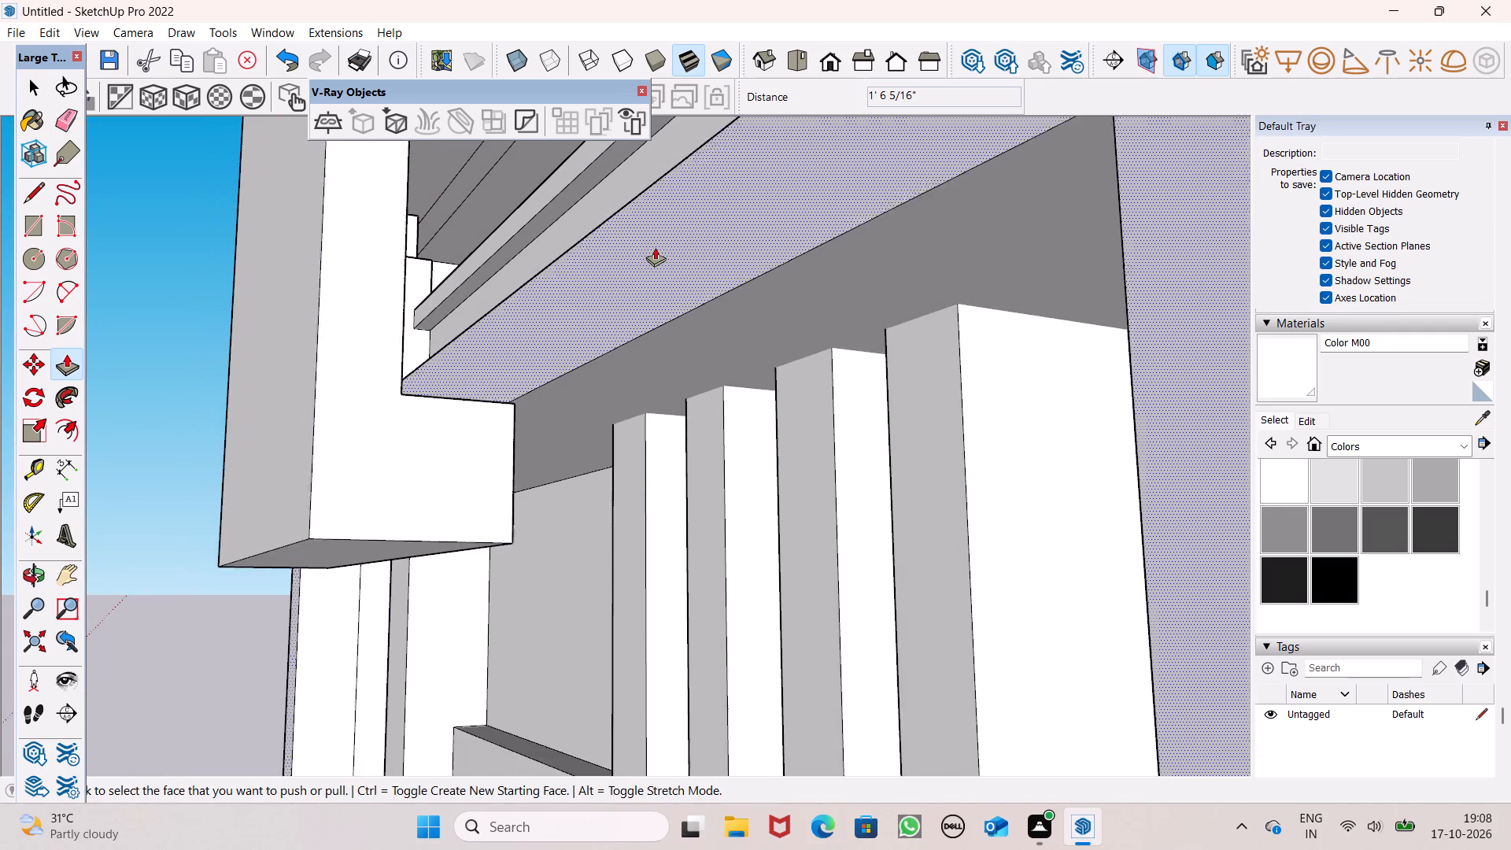
scroll(655, 247, "down", 4)
scroll(655, 266, "up", 1)
scroll(623, 283, "down", 4)
middle_click_drag(628, 311, 537, 393)
scroll(543, 403, "up", 6)
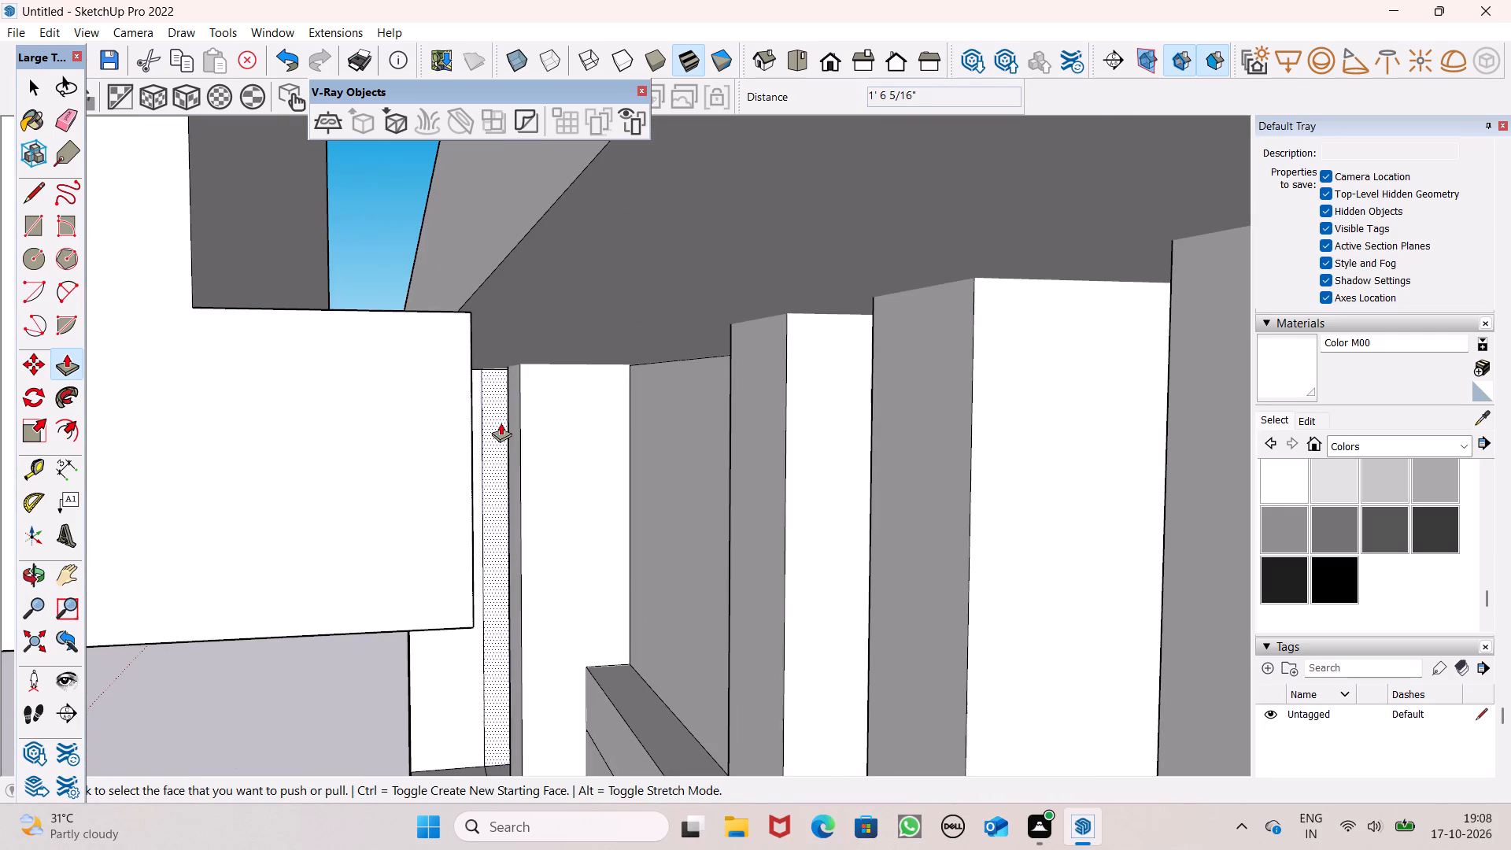
scroll(526, 431, "up", 1)
middle_click_drag(524, 432, 493, 475)
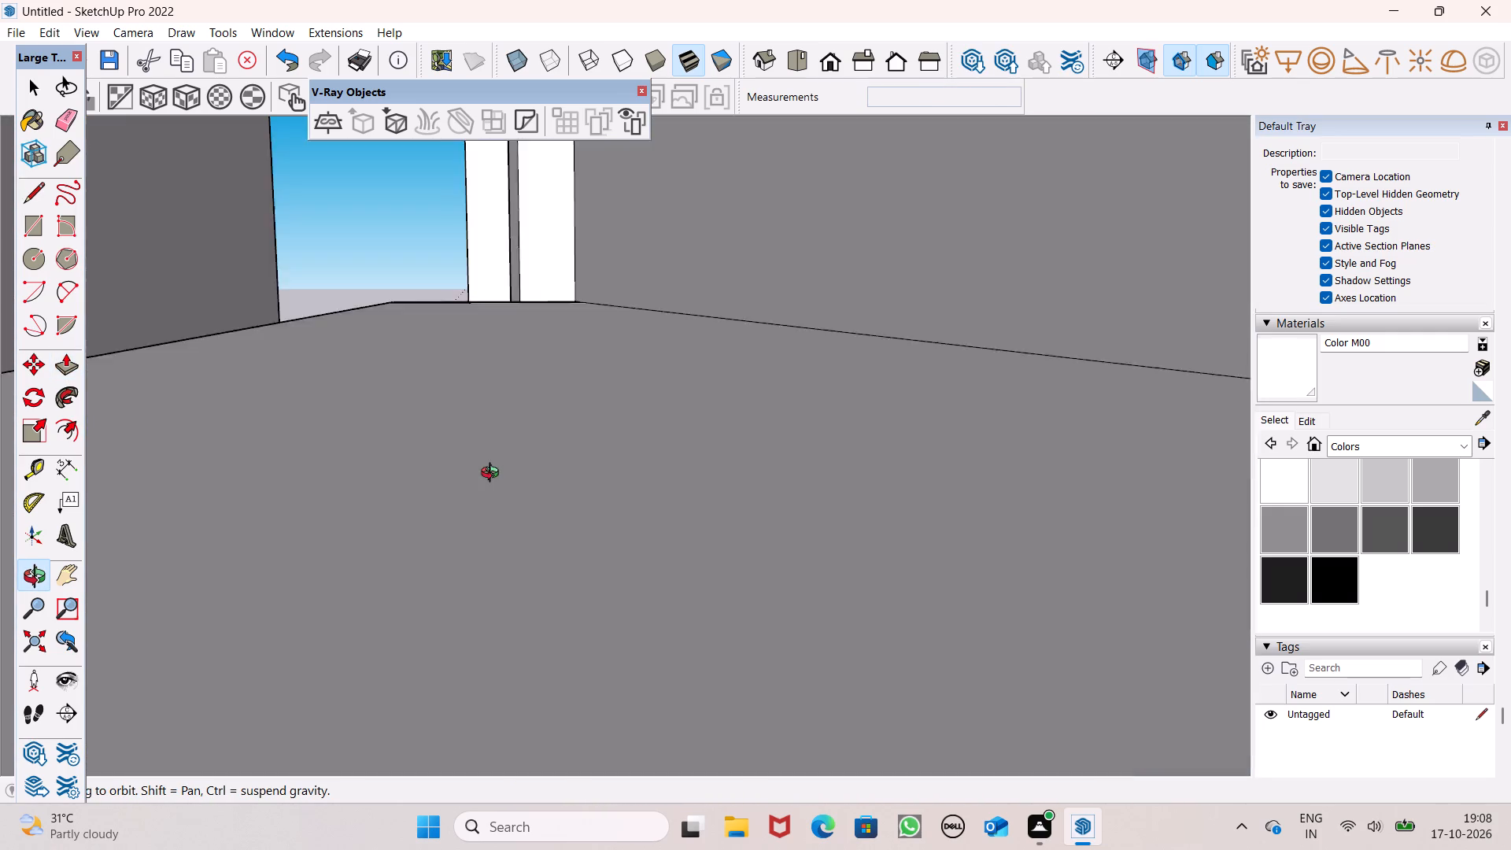
middle_click_drag(493, 475, 508, 410)
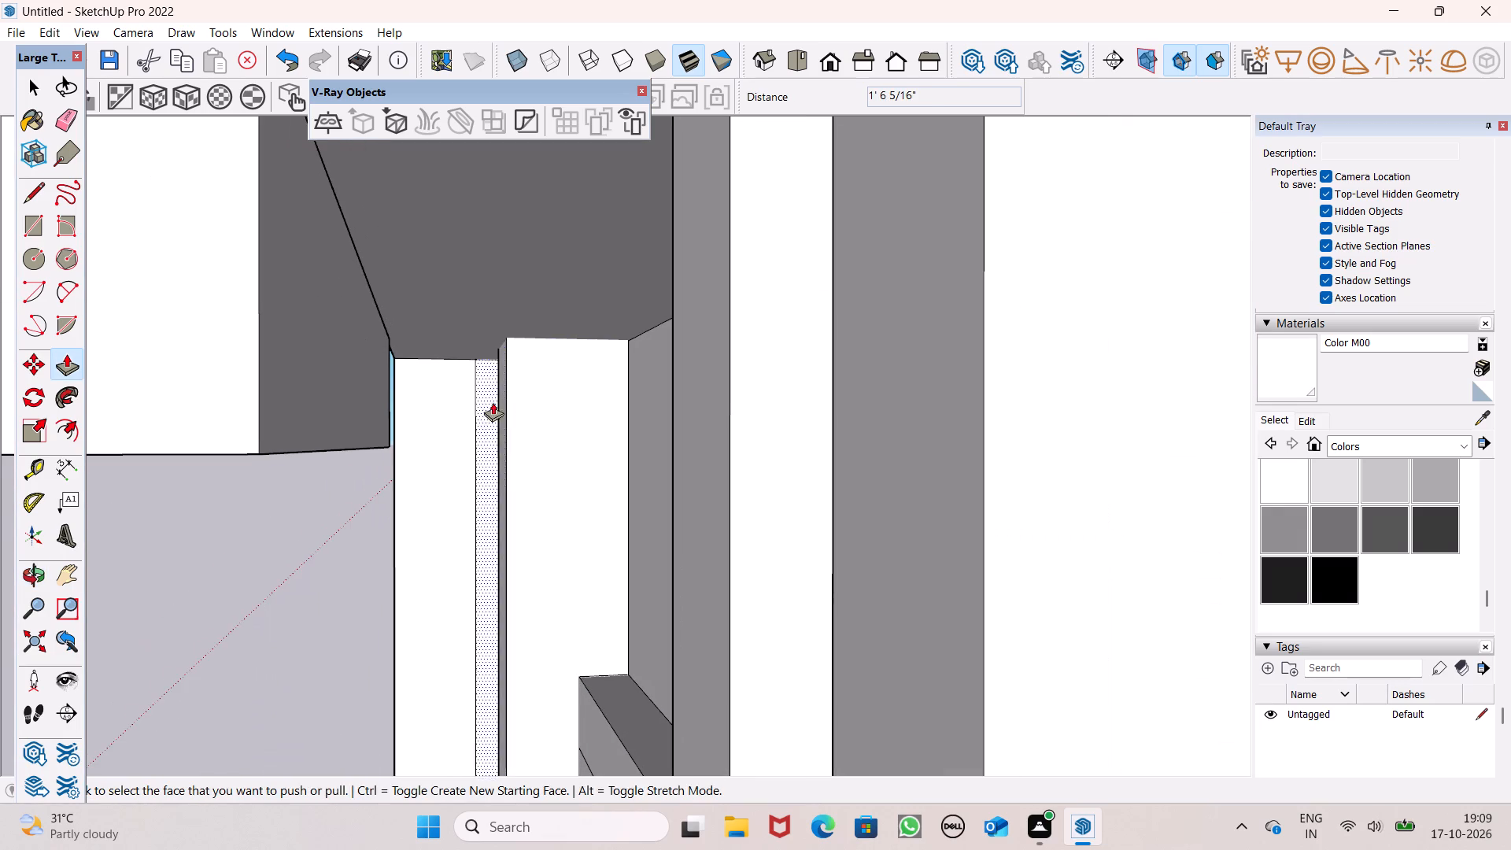
left_click_drag(301, 384, 411, 405)
Examine the hanging panel and its lip against the balcony opening from the front and at an angle.
scroll(472, 319, "down", 6)
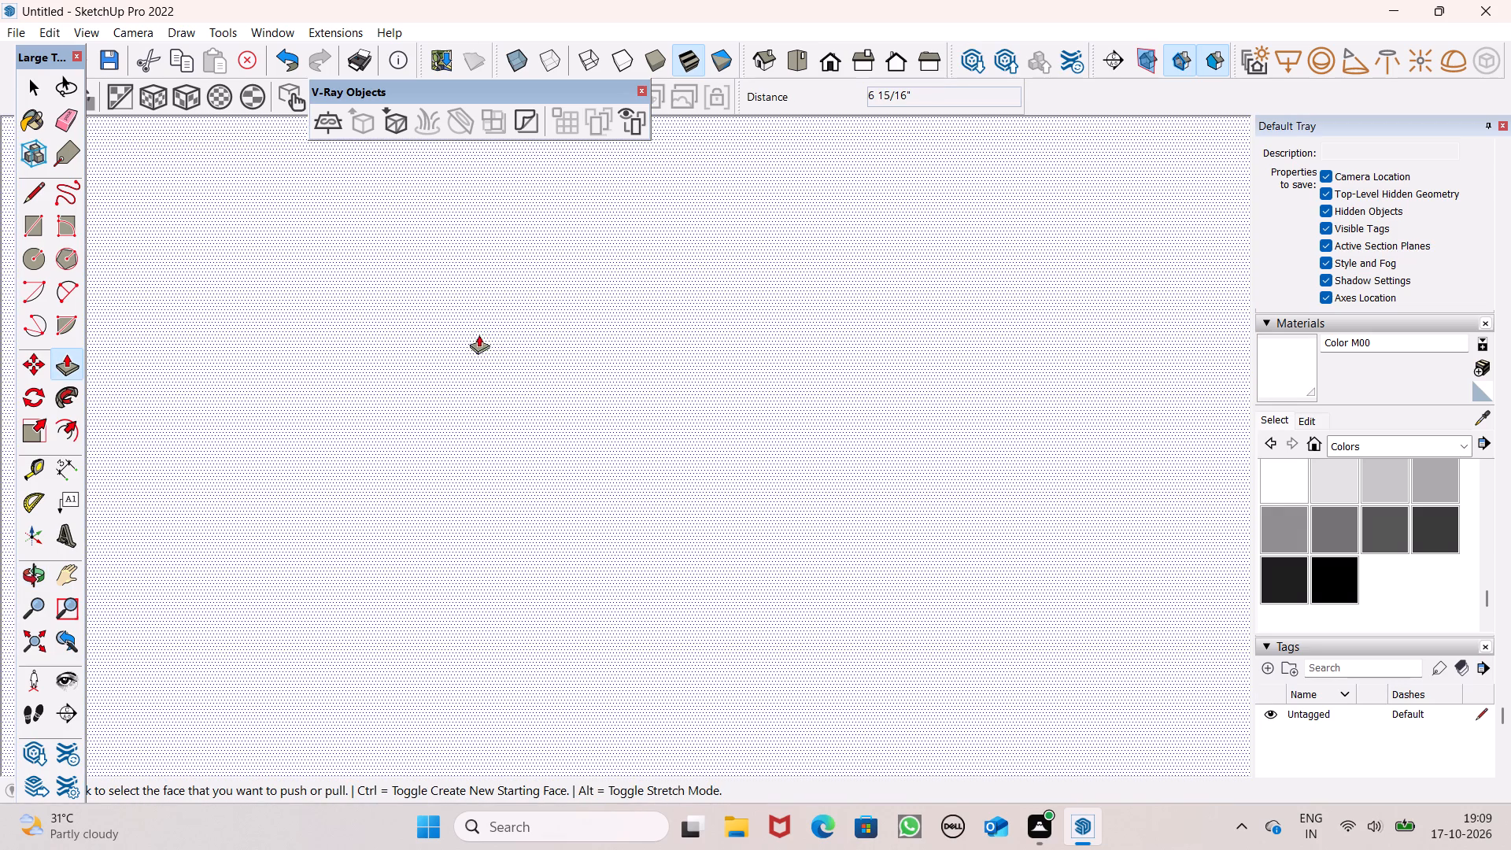
scroll(483, 339, "down", 3)
left_click(826, 68)
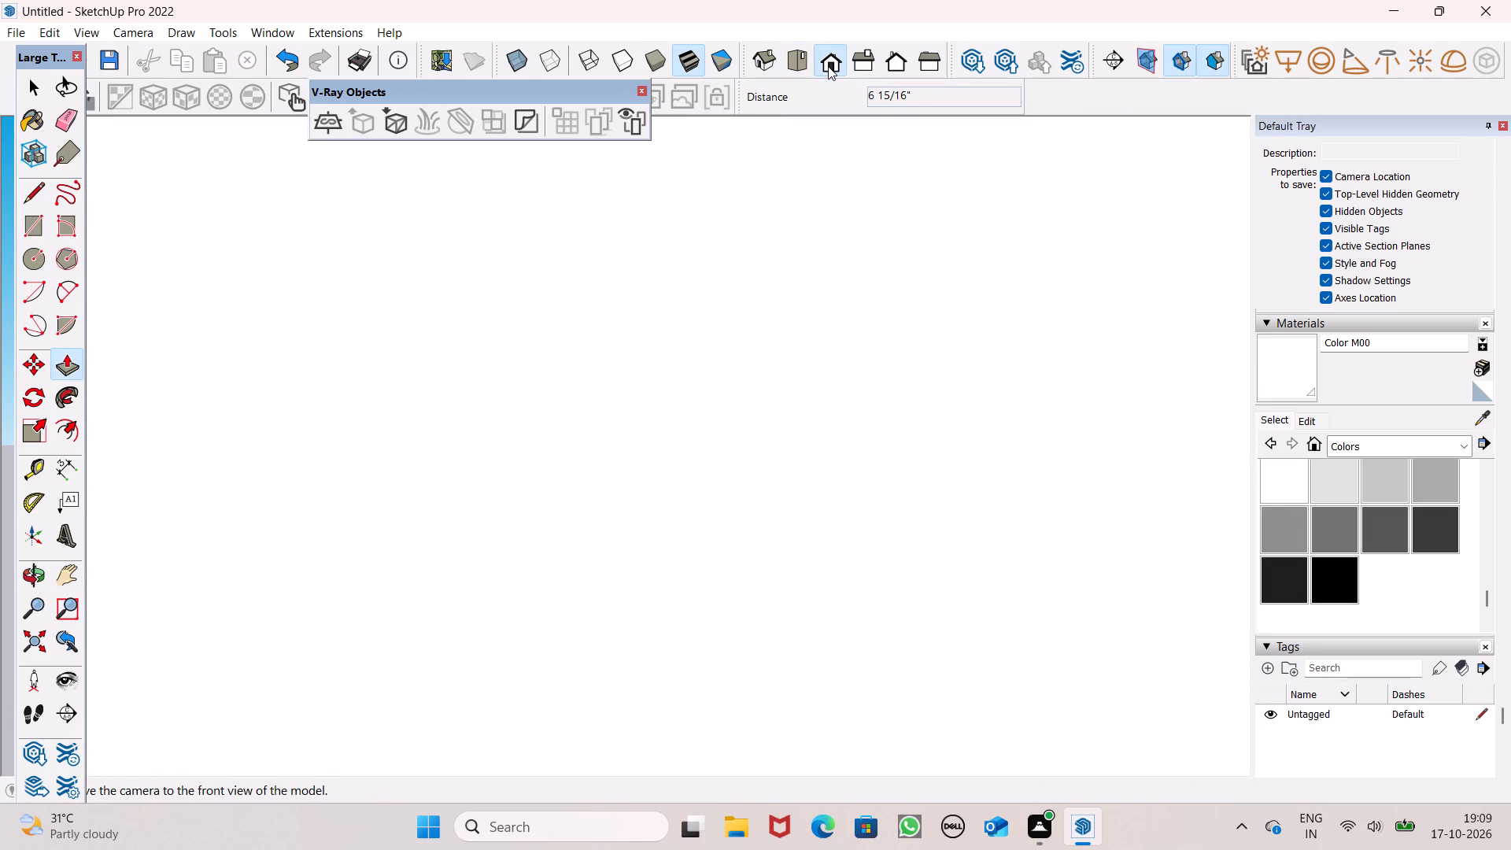
scroll(828, 66, "down", 4)
scroll(833, 131, "down", 4)
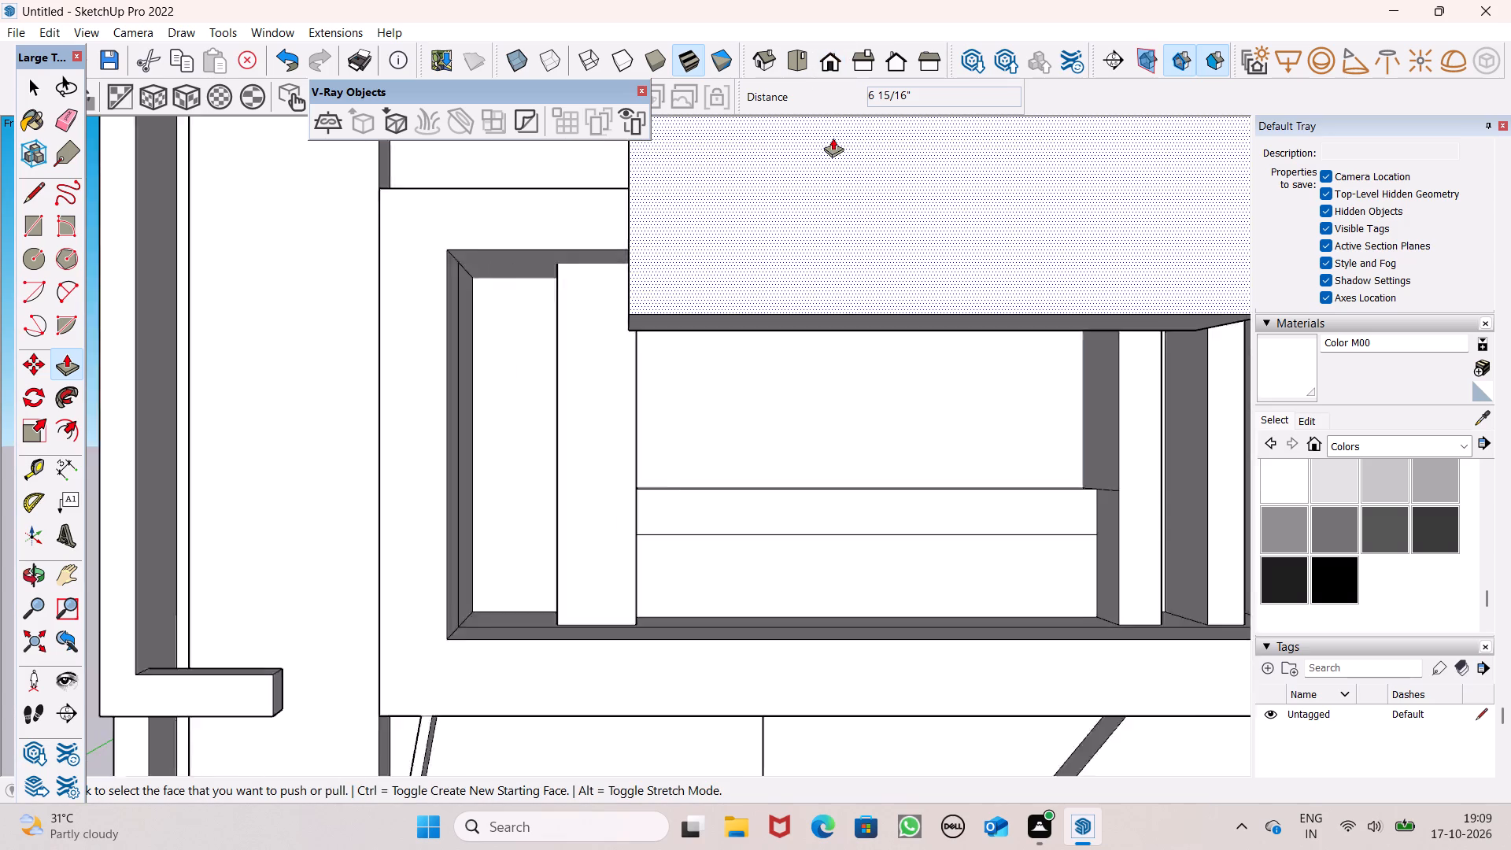
scroll(833, 138, "down", 7)
middle_click_drag(885, 241, 523, 316)
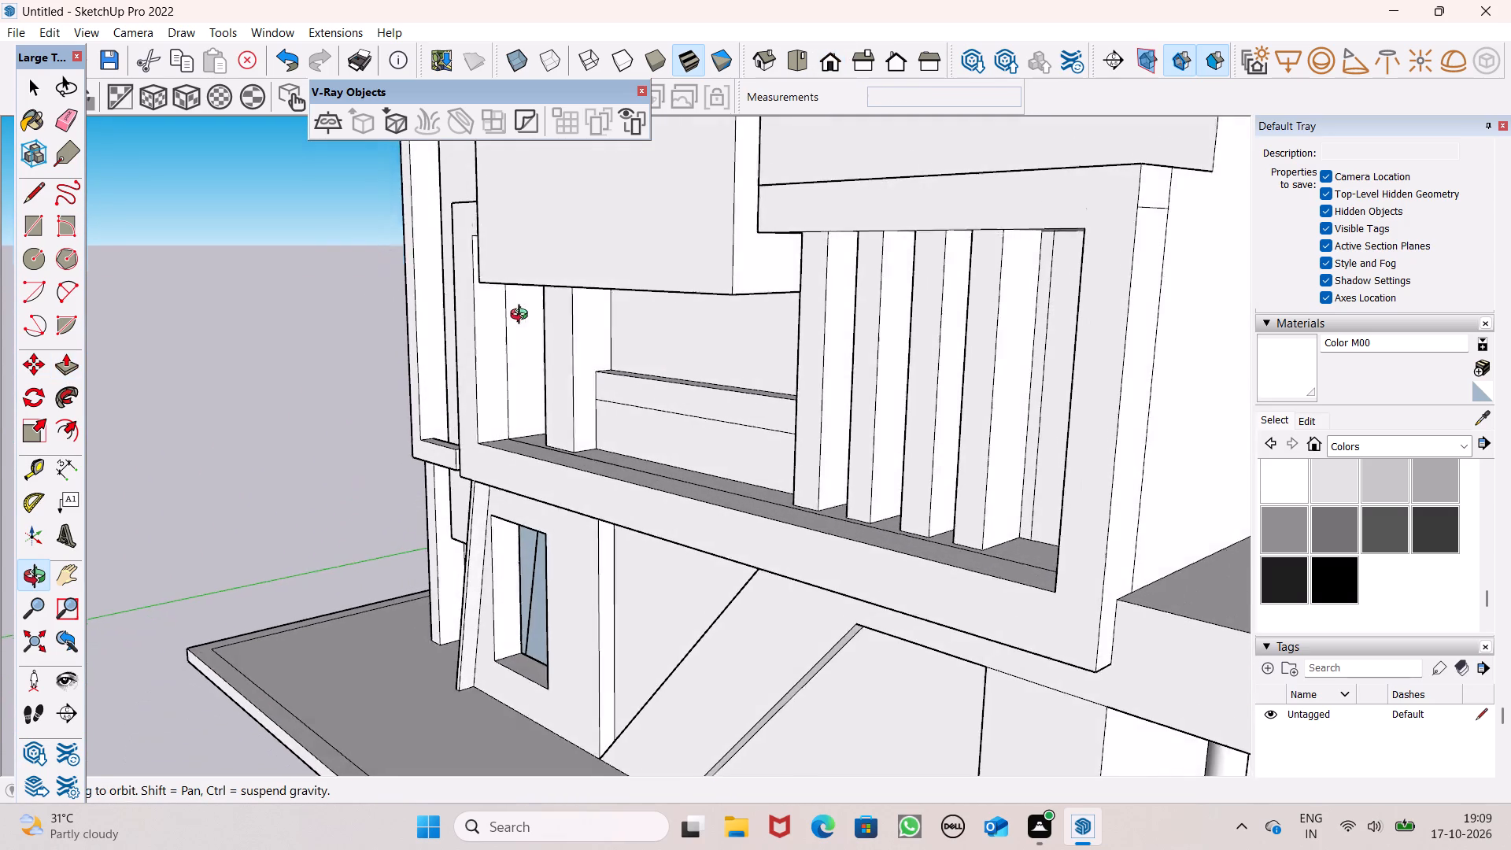
middle_click_drag(523, 316, 523, 311)
scroll(735, 252, "down", 11)
middle_click_drag(791, 250, 826, 312)
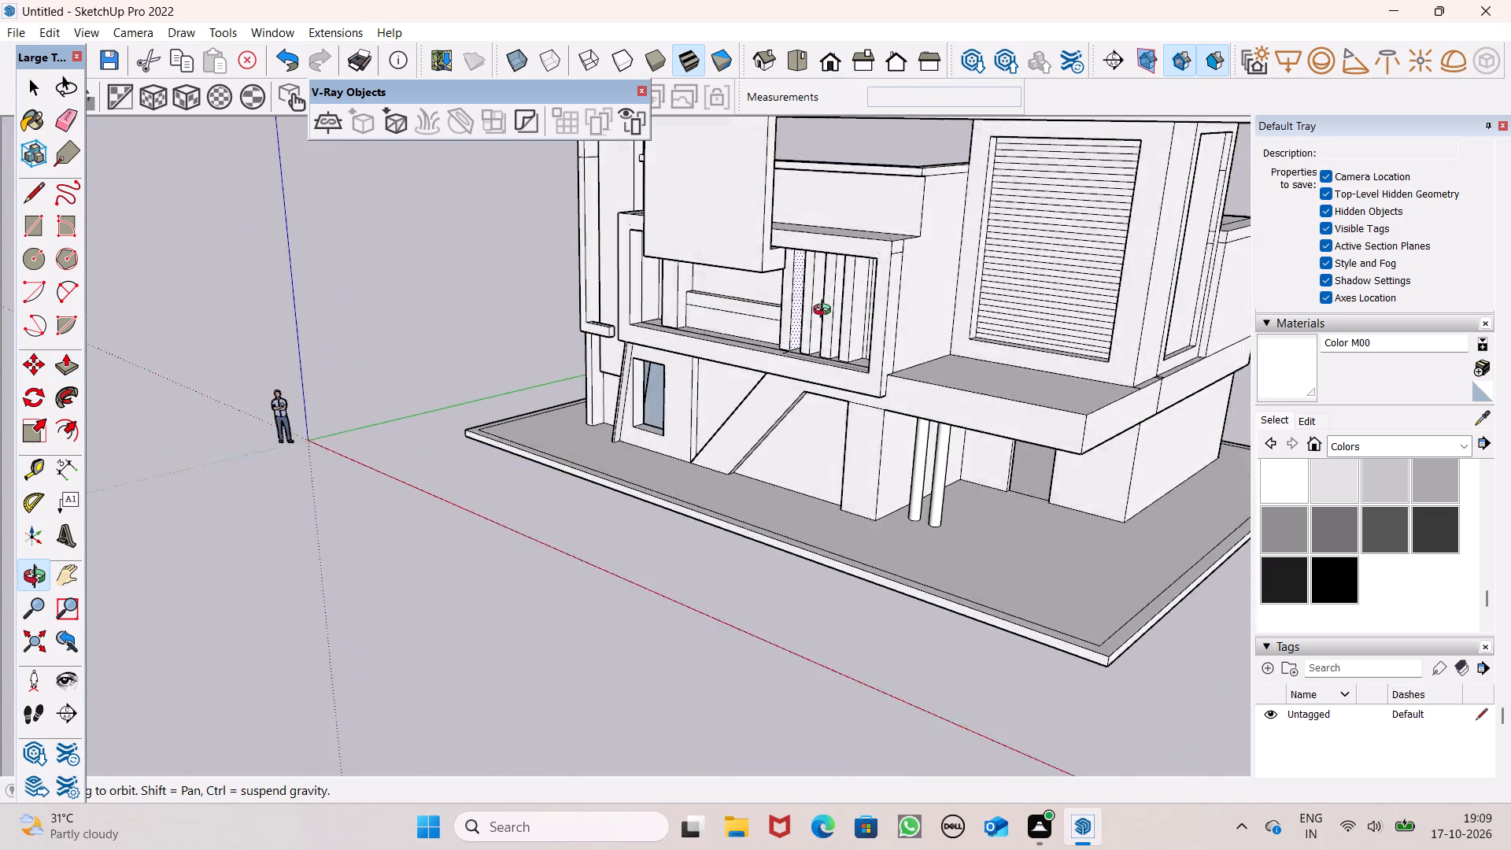
middle_click_drag(826, 312, 988, 249)
scroll(827, 228, "down", 2)
middle_click_drag(726, 180, 722, 53)
Push the bottom face of the hanging panel and its lip upward by about 10".
scroll(781, 257, "up", 11)
middle_click_drag(887, 257, 752, 270)
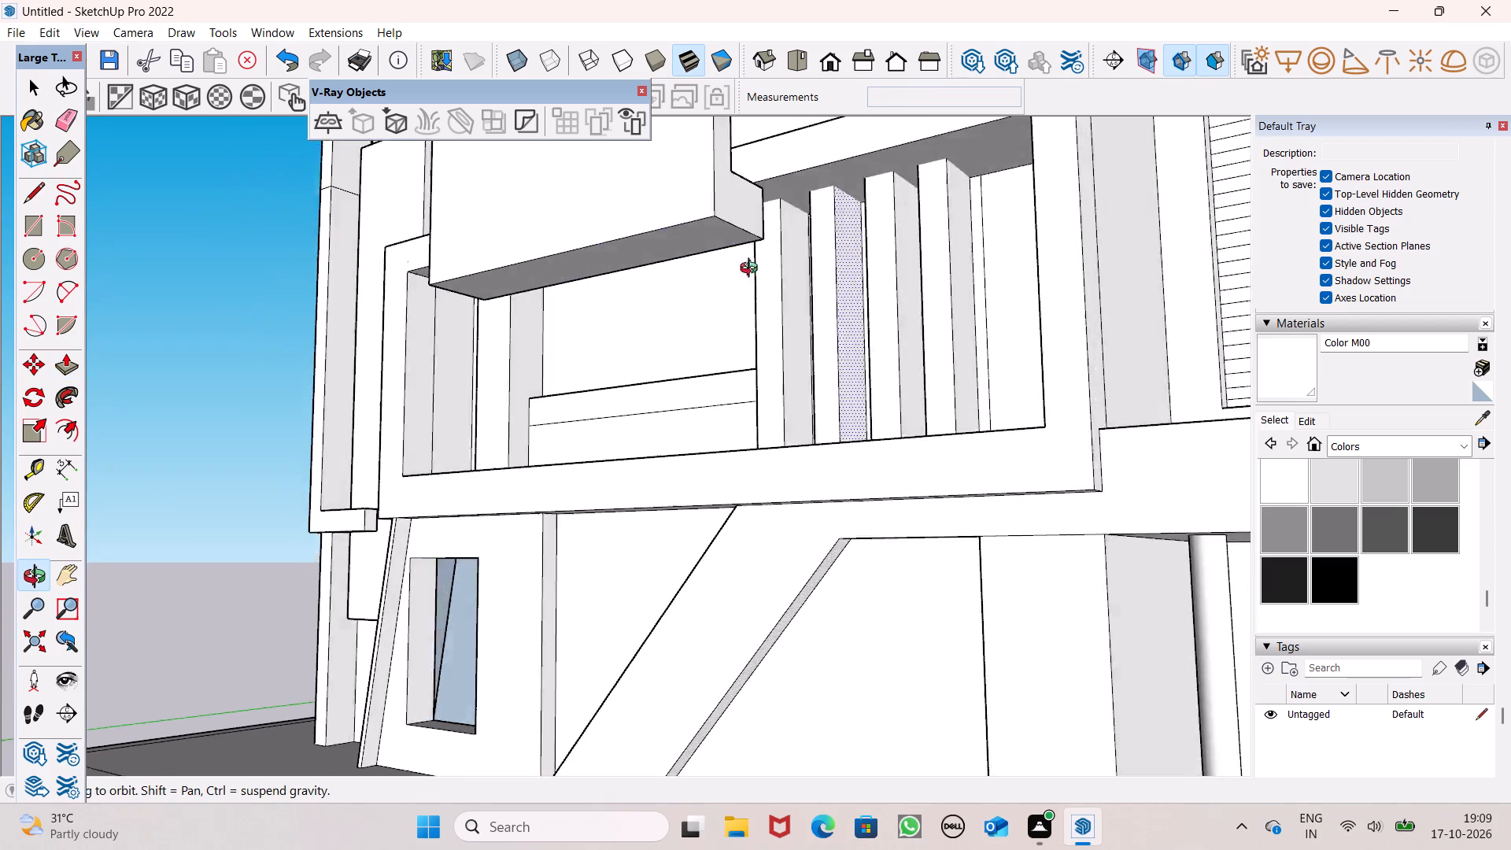
middle_click_drag(752, 270, 656, 311)
scroll(644, 229, "up", 5)
left_click_drag(592, 268, 591, 262)
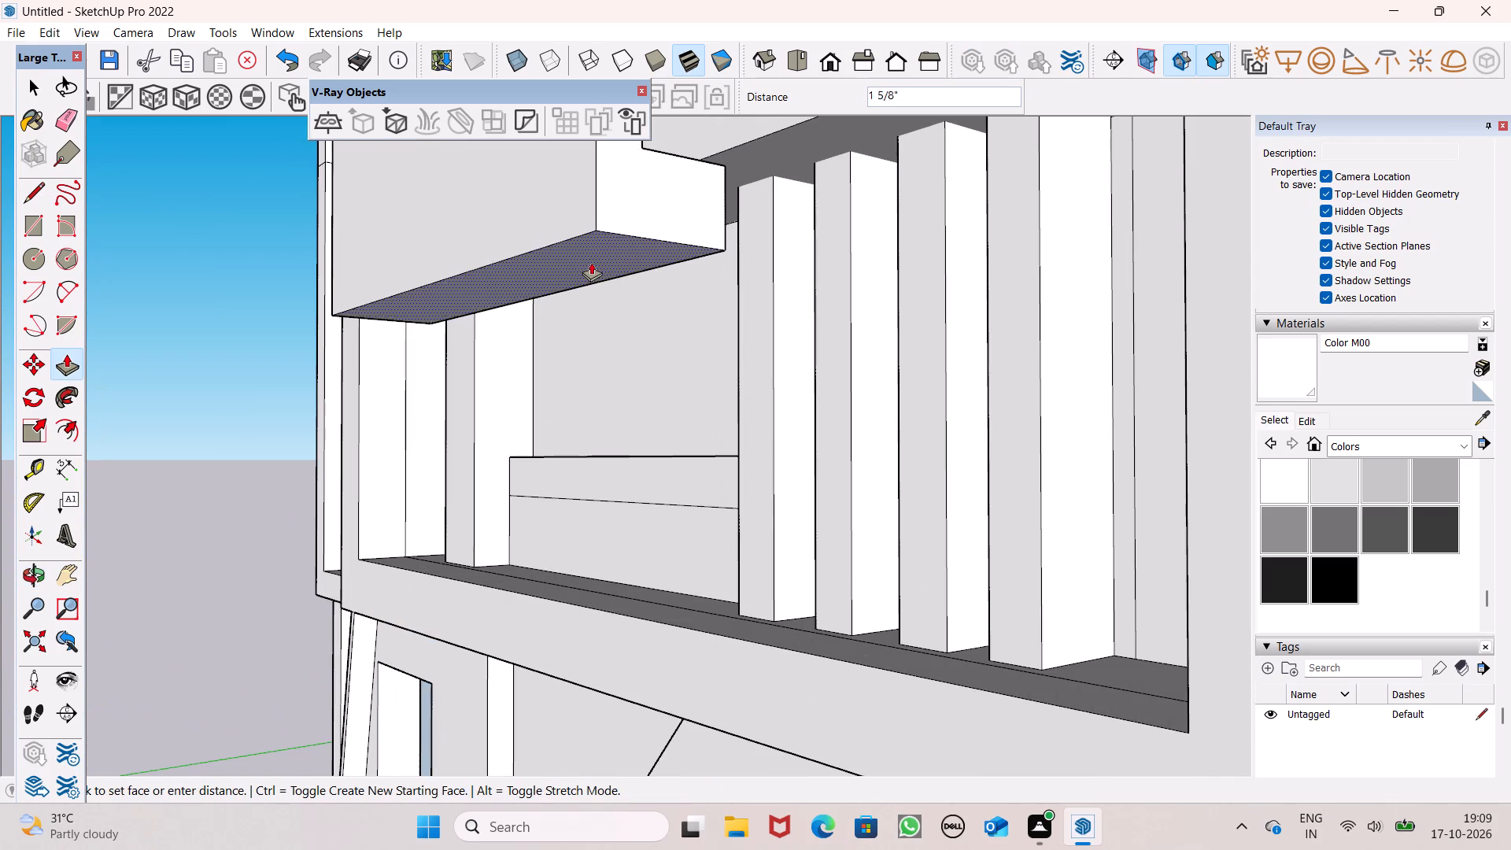
left_click_drag(591, 262, 609, 230)
Examine the whole house from the front, the side and the back, comparing the roof slabs with the rear block.
scroll(801, 233, "down", 11)
middle_click_drag(837, 253, 1038, 400)
scroll(702, 334, "down", 6)
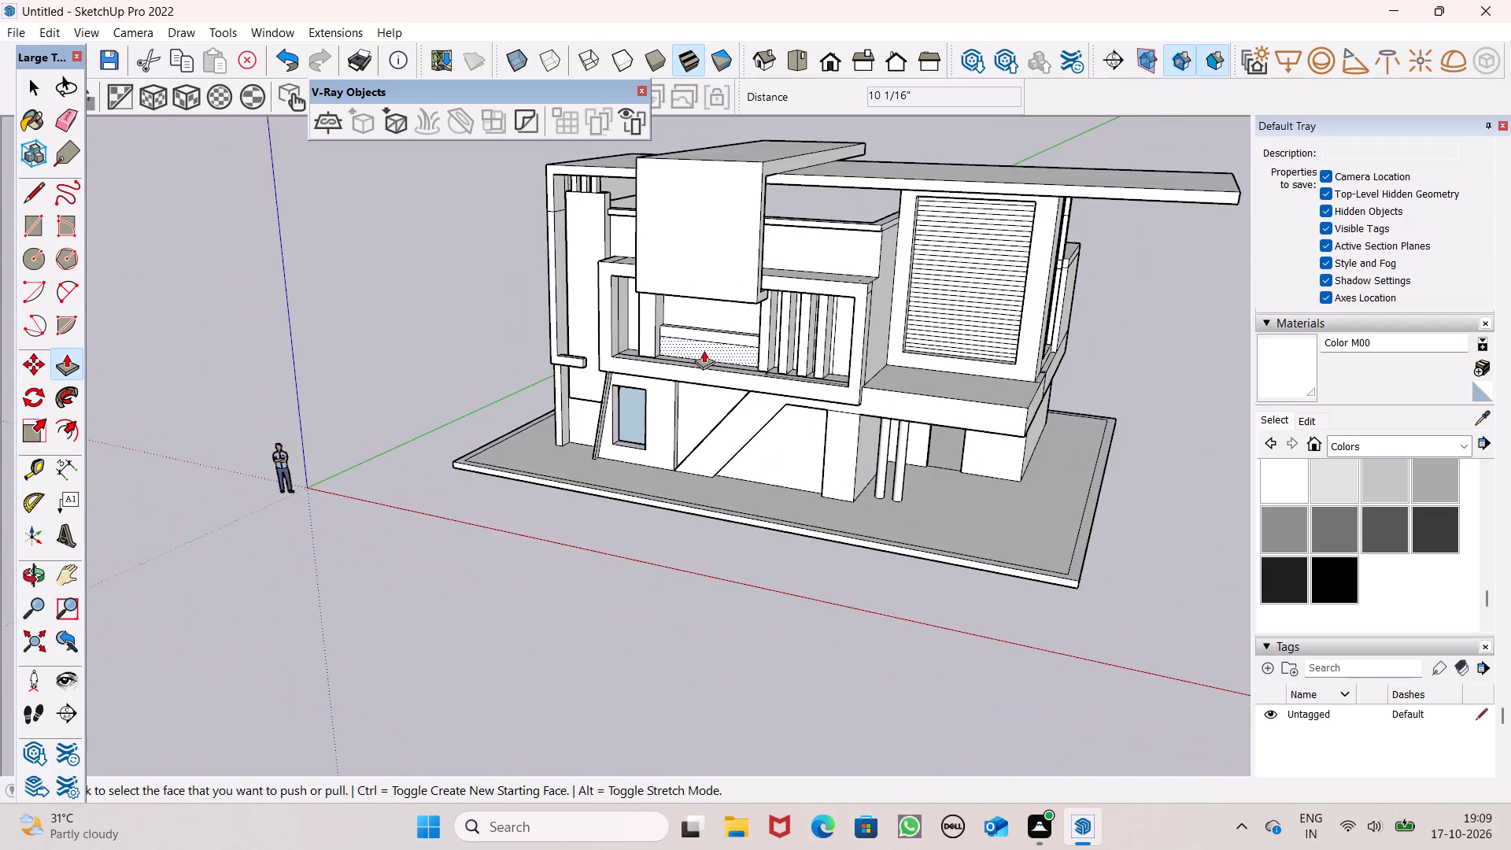
scroll(703, 353, "down", 6)
scroll(694, 384, "up", 1)
middle_click_drag(694, 384, 877, 382)
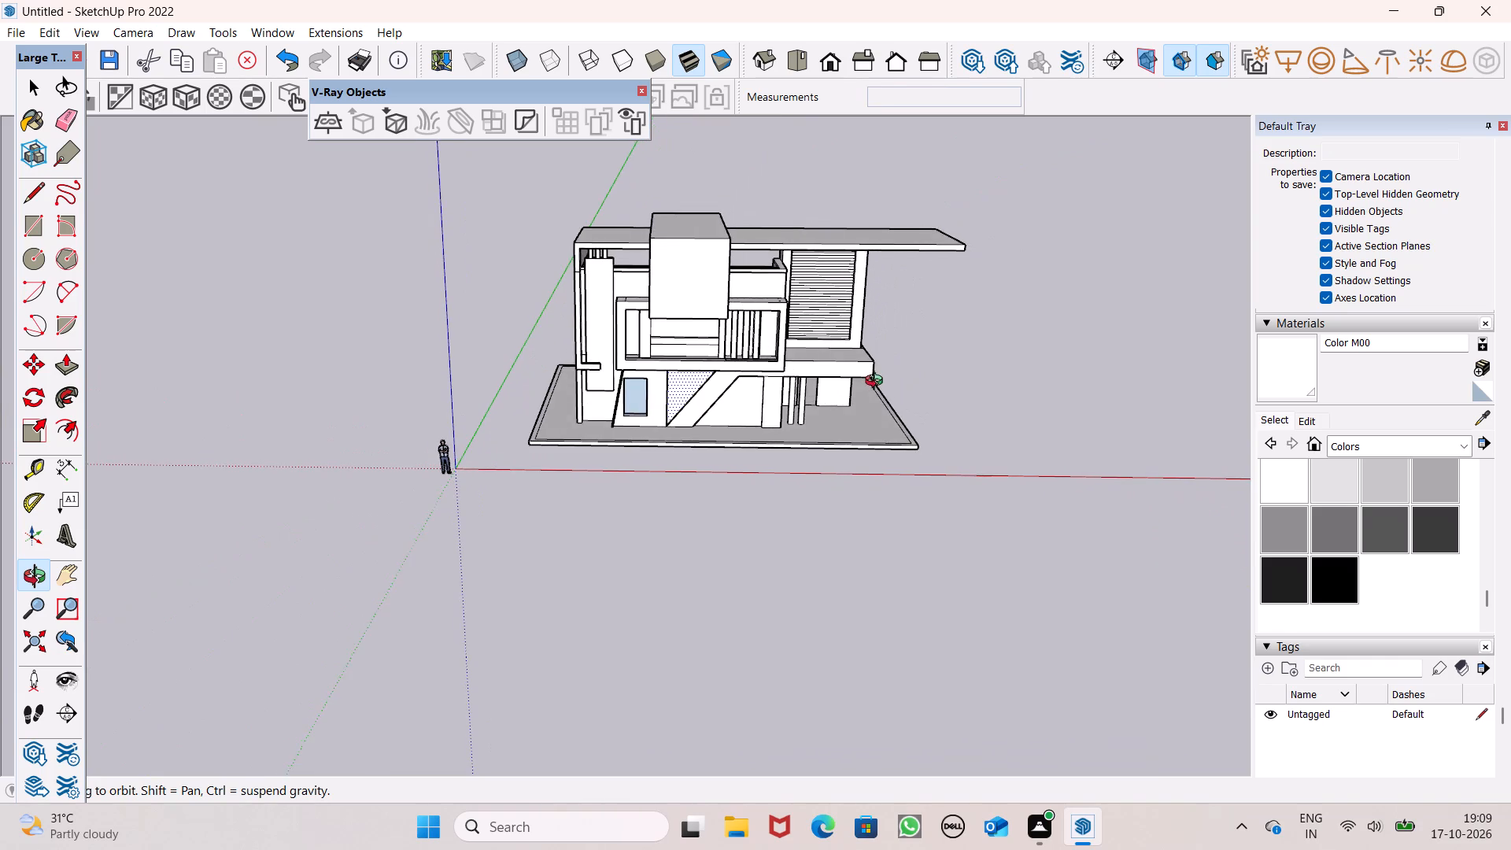
middle_click_drag(877, 382, 371, 387)
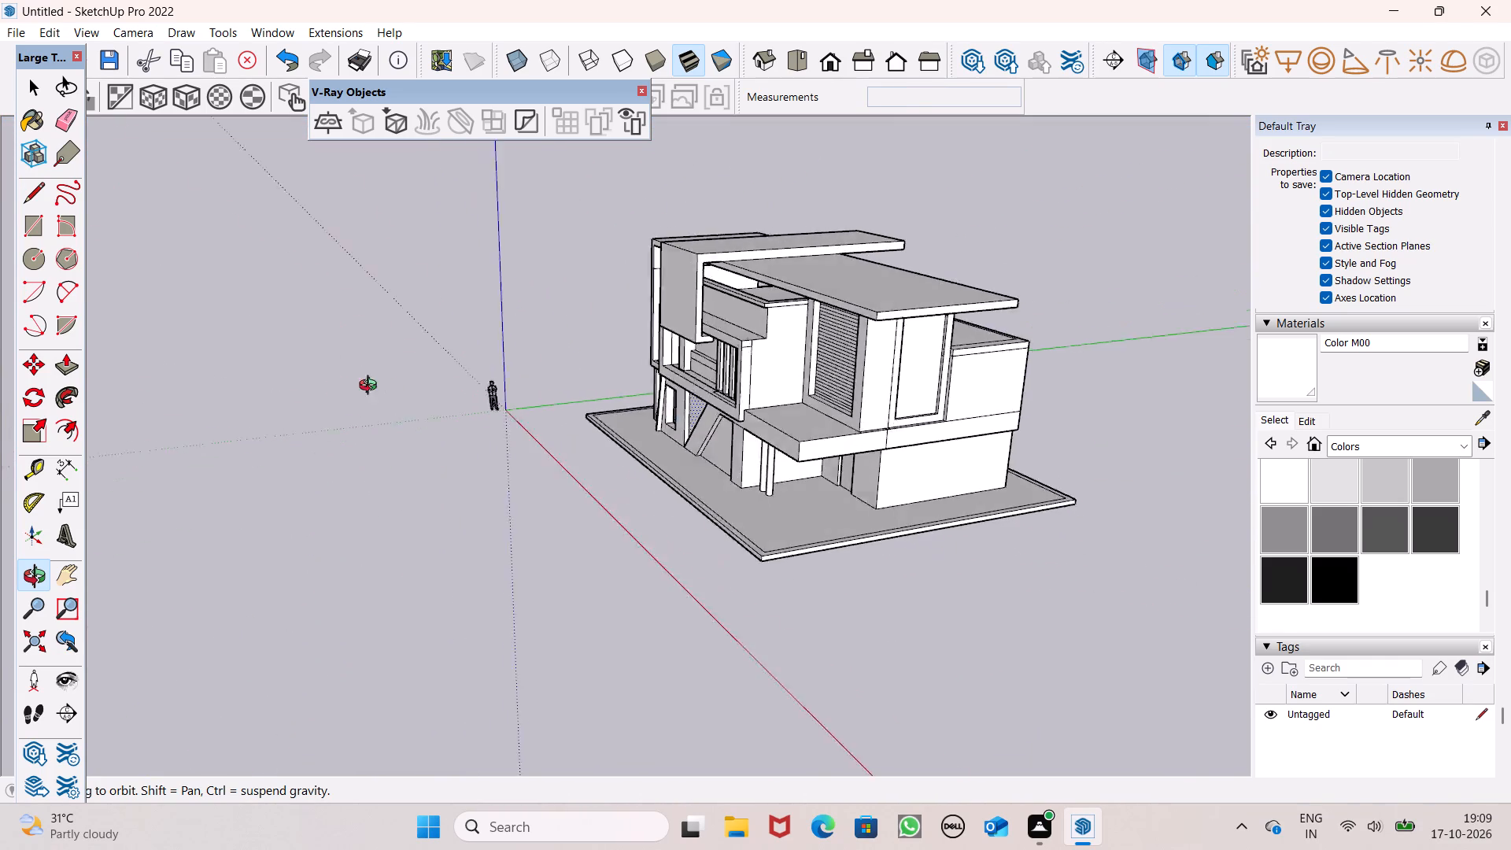
middle_click_drag(371, 387, 208, 398)
middle_click_drag(737, 331, 342, 358)
scroll(737, 334, "up", 1)
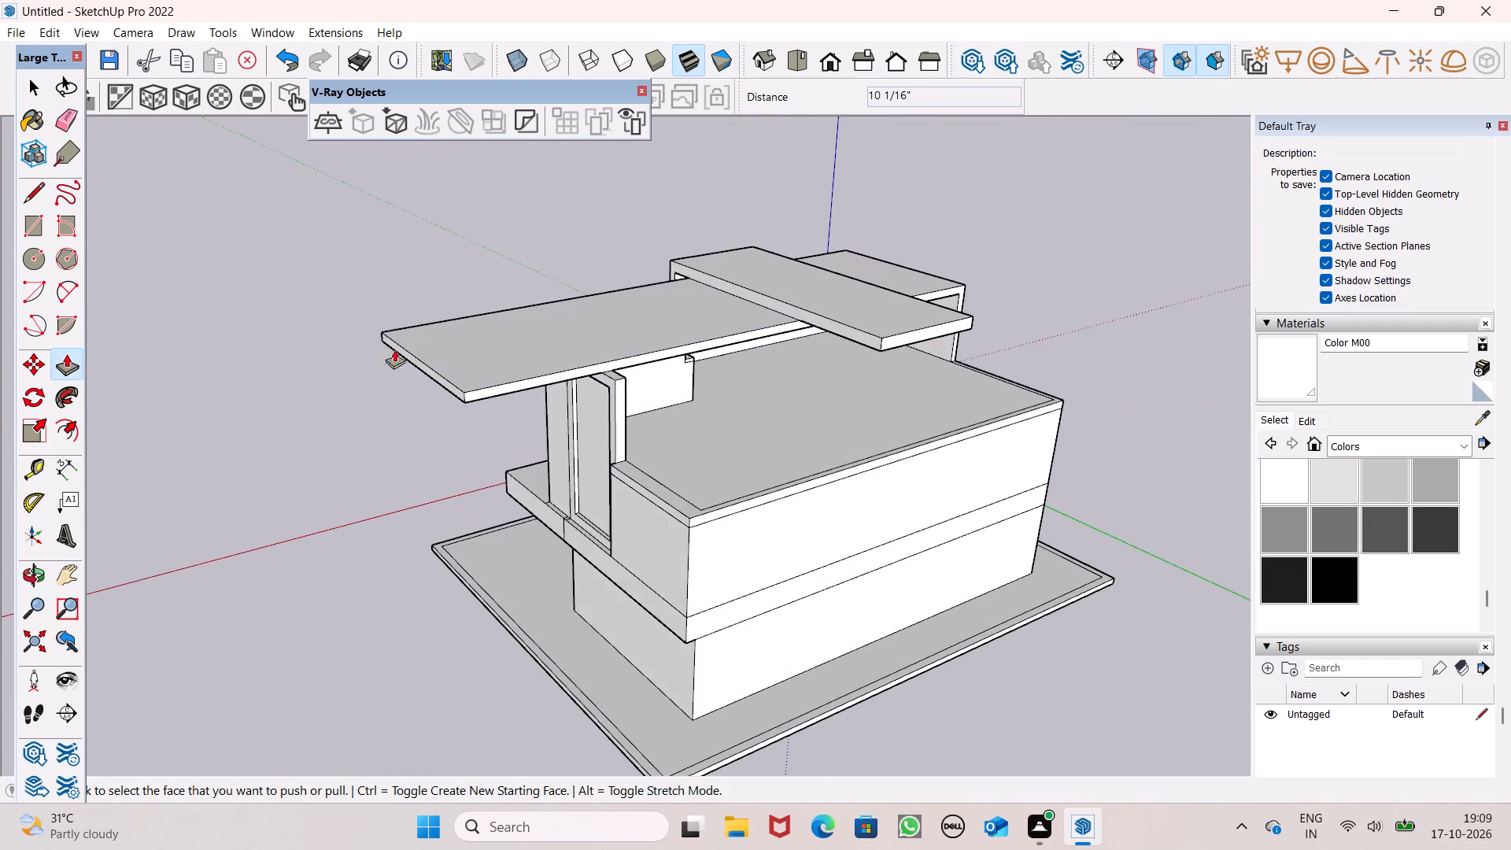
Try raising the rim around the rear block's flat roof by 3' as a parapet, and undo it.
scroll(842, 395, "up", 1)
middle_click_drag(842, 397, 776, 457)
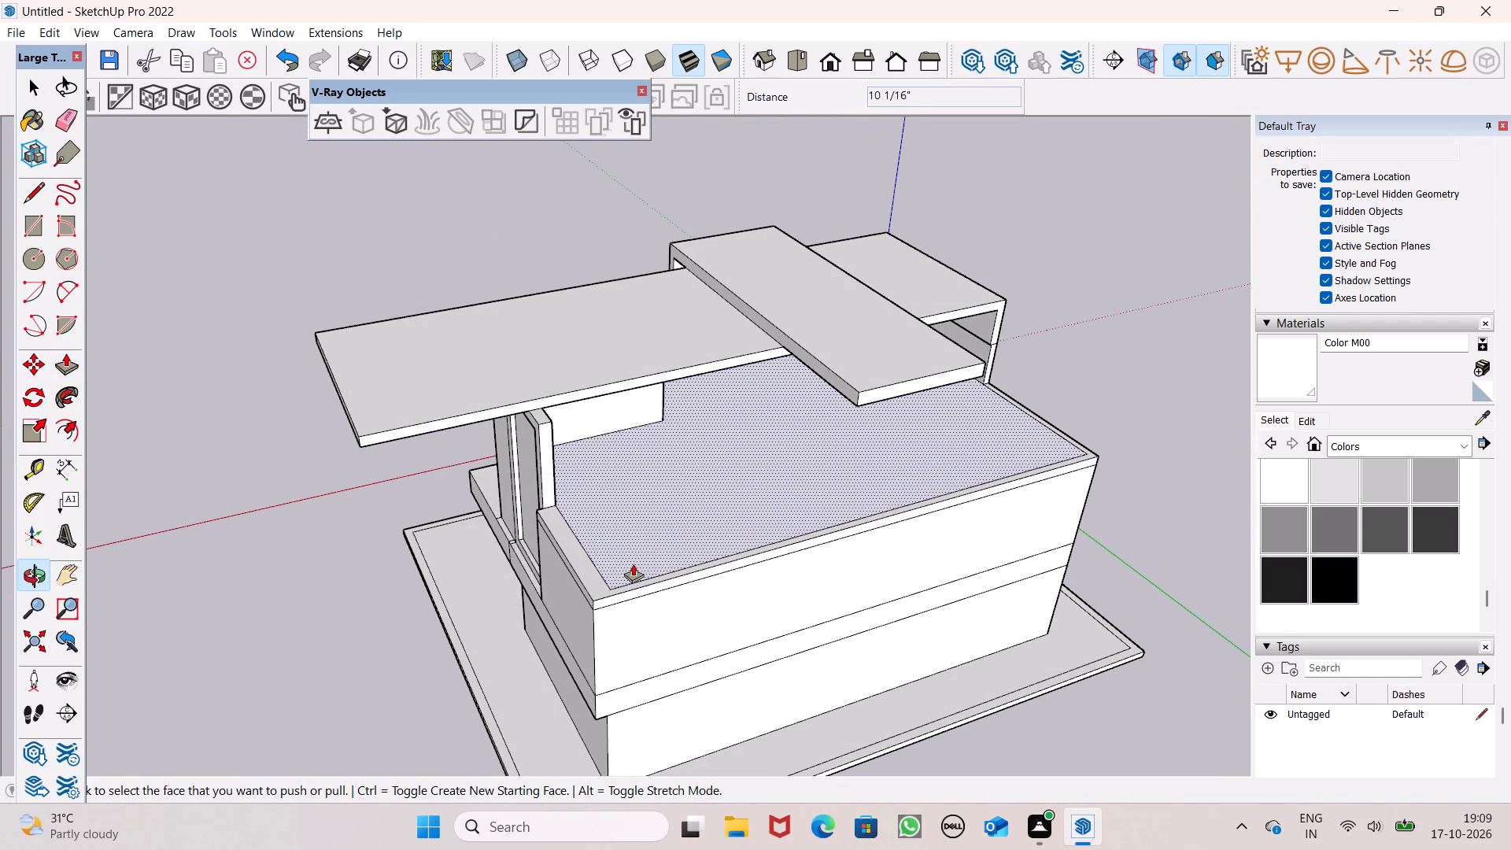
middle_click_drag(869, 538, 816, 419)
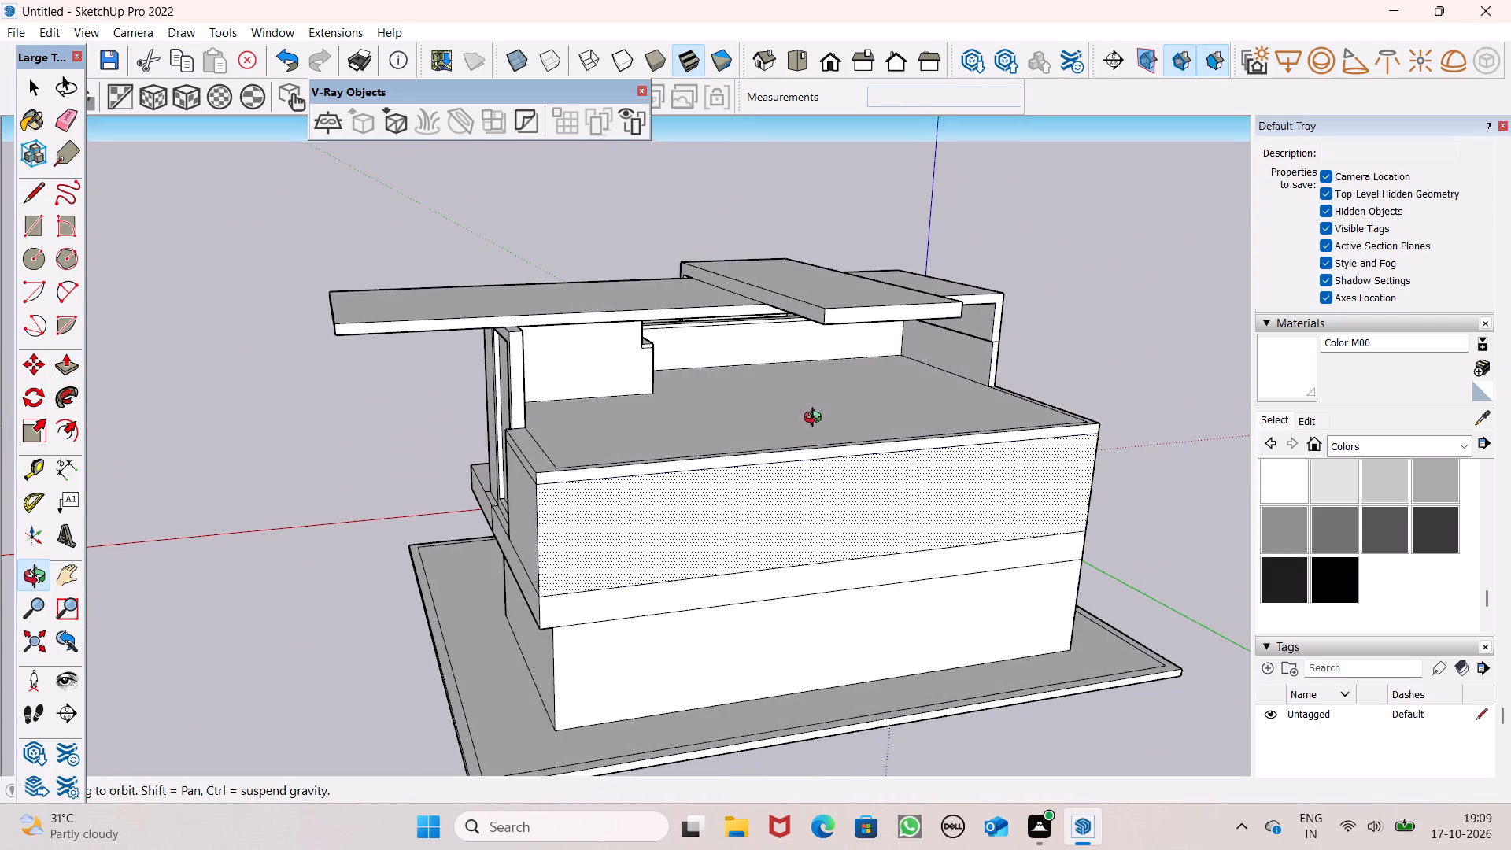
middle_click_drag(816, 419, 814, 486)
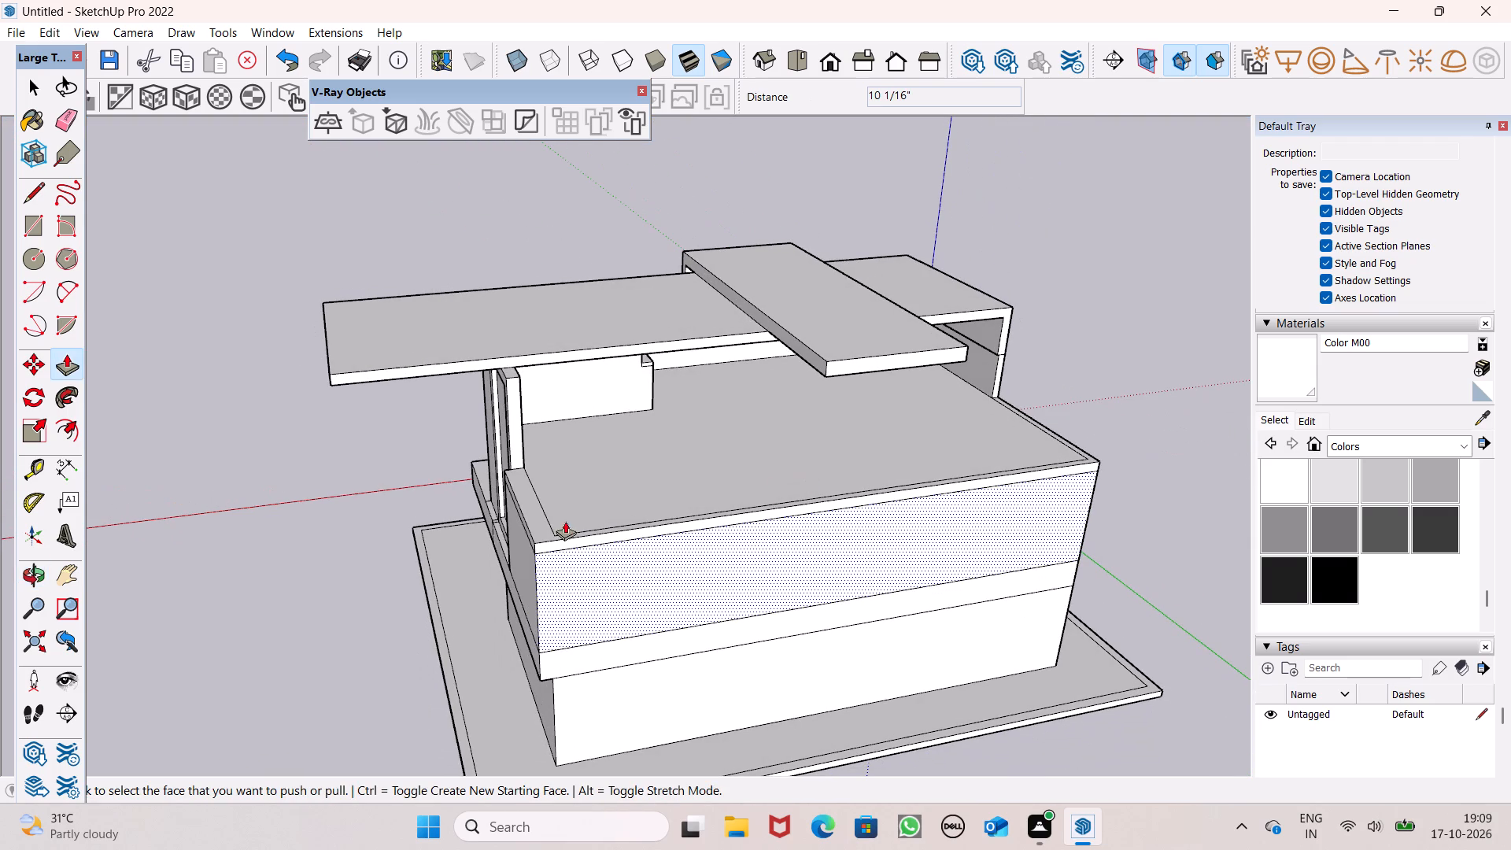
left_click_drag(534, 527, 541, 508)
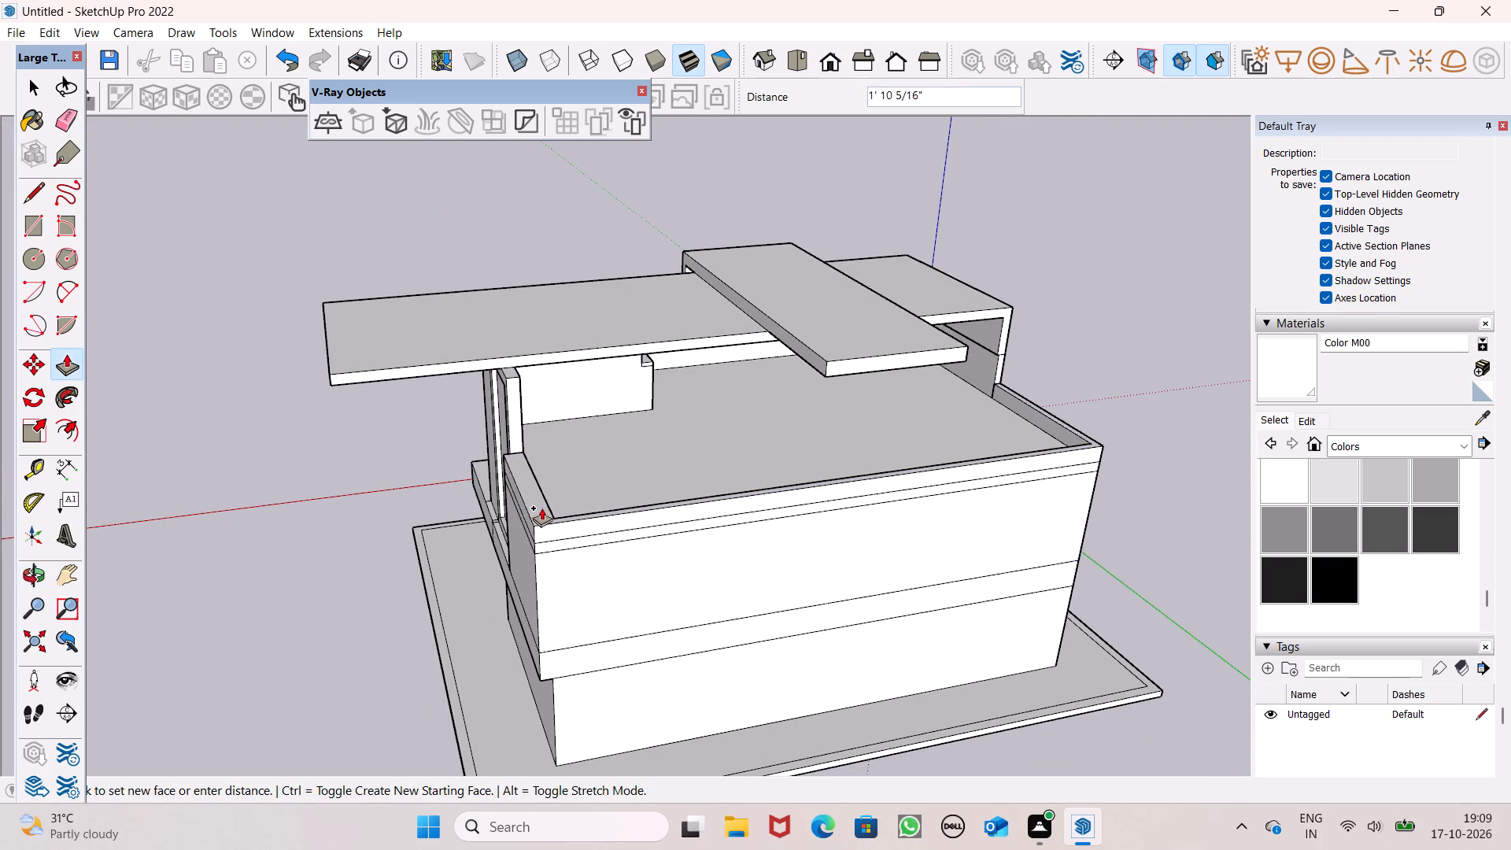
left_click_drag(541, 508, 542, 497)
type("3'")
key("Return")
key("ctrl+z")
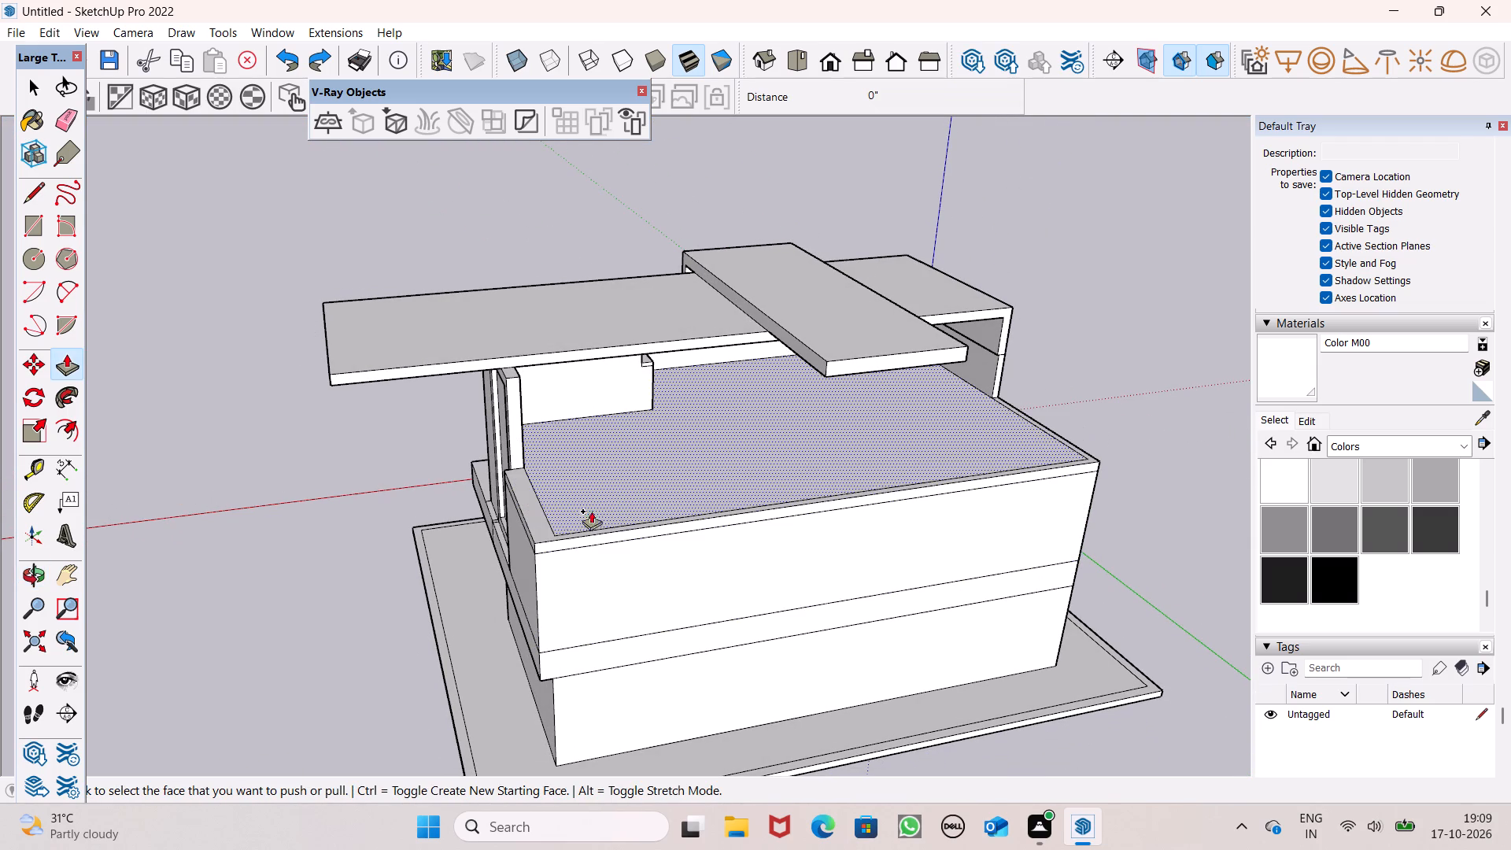
Raise the rim around the rear block's flat roof by 4' to form a parapet.
left_click_drag(540, 523, 544, 508)
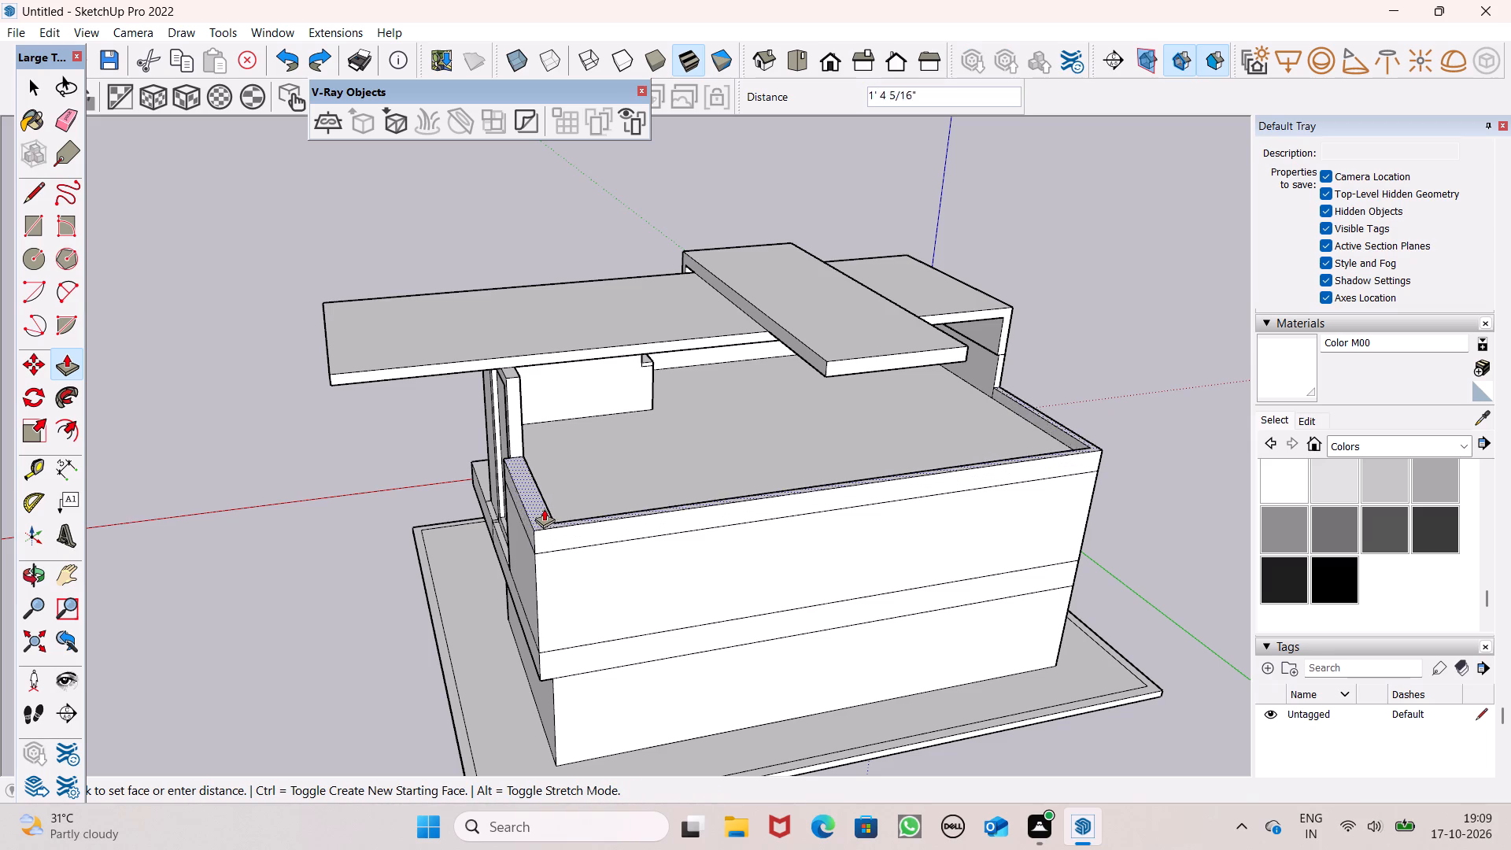
left_click_drag(544, 508, 543, 493)
type("4'")
key("Return")
Examine the massing with the raised parapet from the back, the front and above.
scroll(600, 504, "up", 1)
middle_click_drag(600, 504, 737, 375)
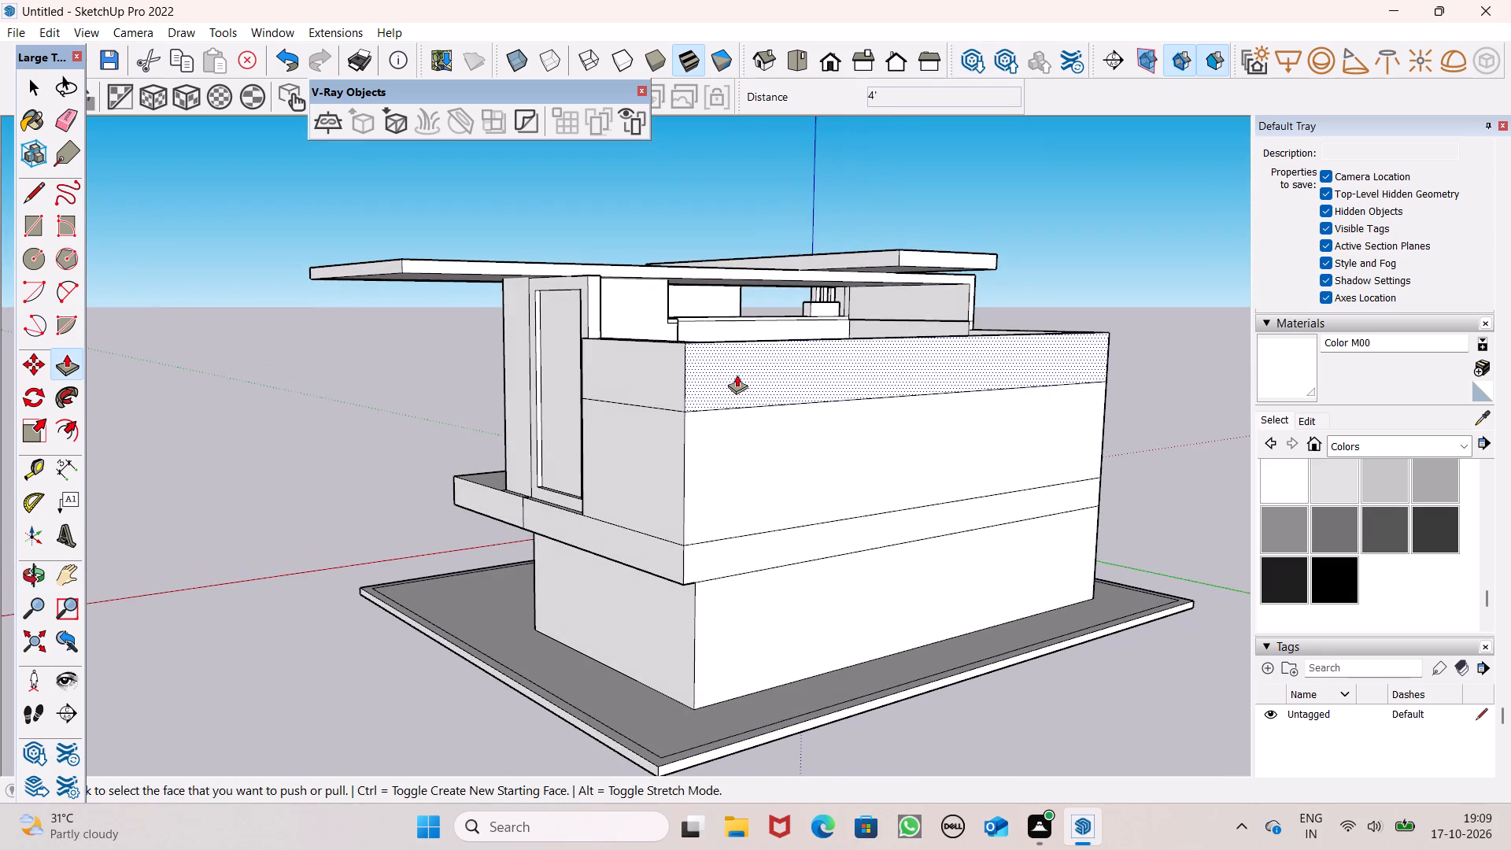
middle_click_drag(739, 376, 1147, 395)
scroll(1064, 401, "up", 1)
middle_click_drag(810, 408, 1244, 343)
scroll(1243, 344, "up", 1)
middle_click_drag(679, 435, 770, 438)
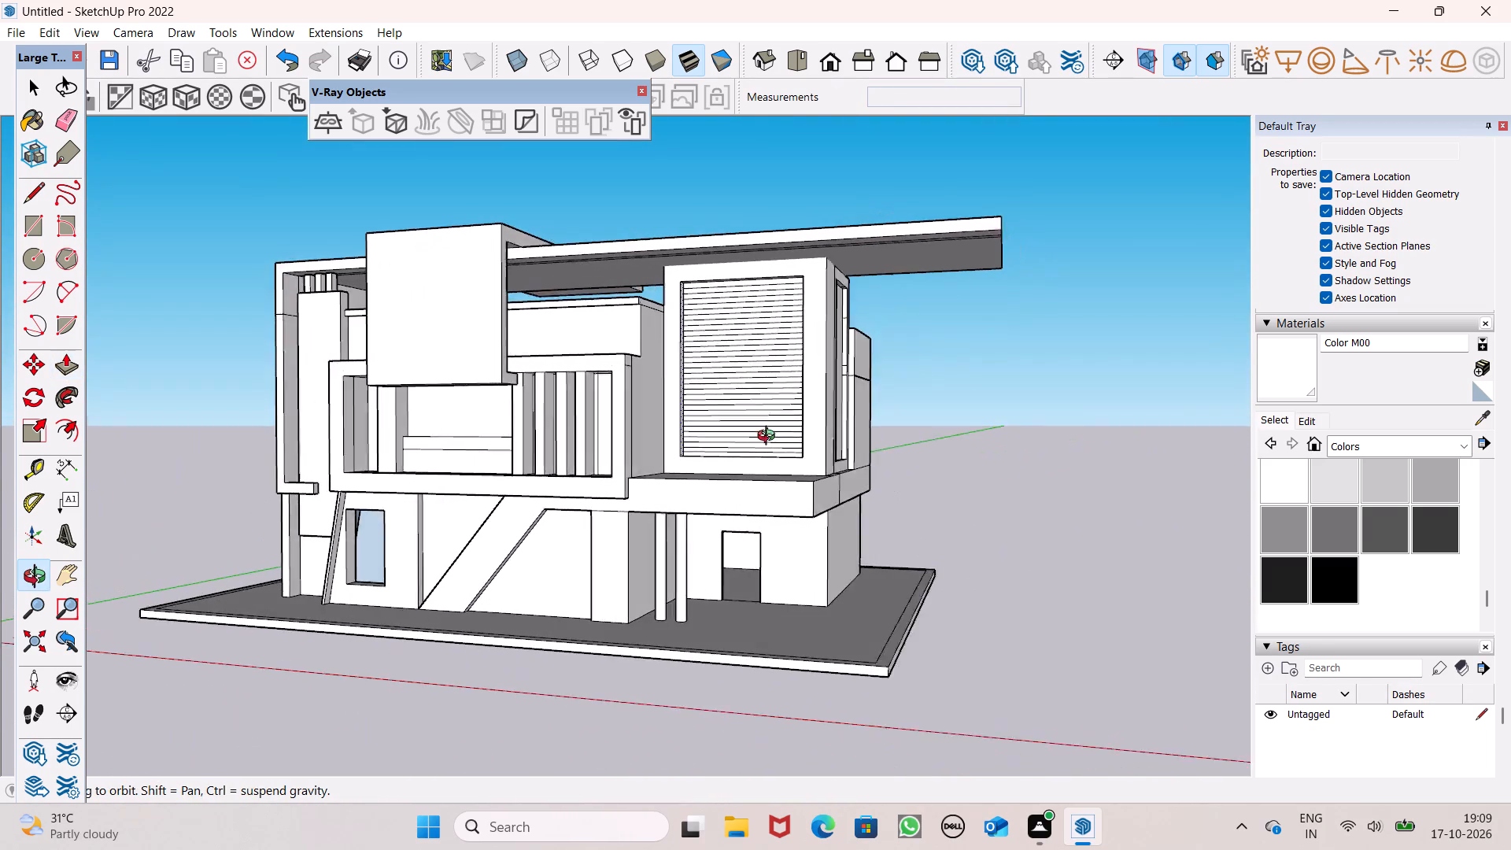
middle_click_drag(770, 438, 859, 460)
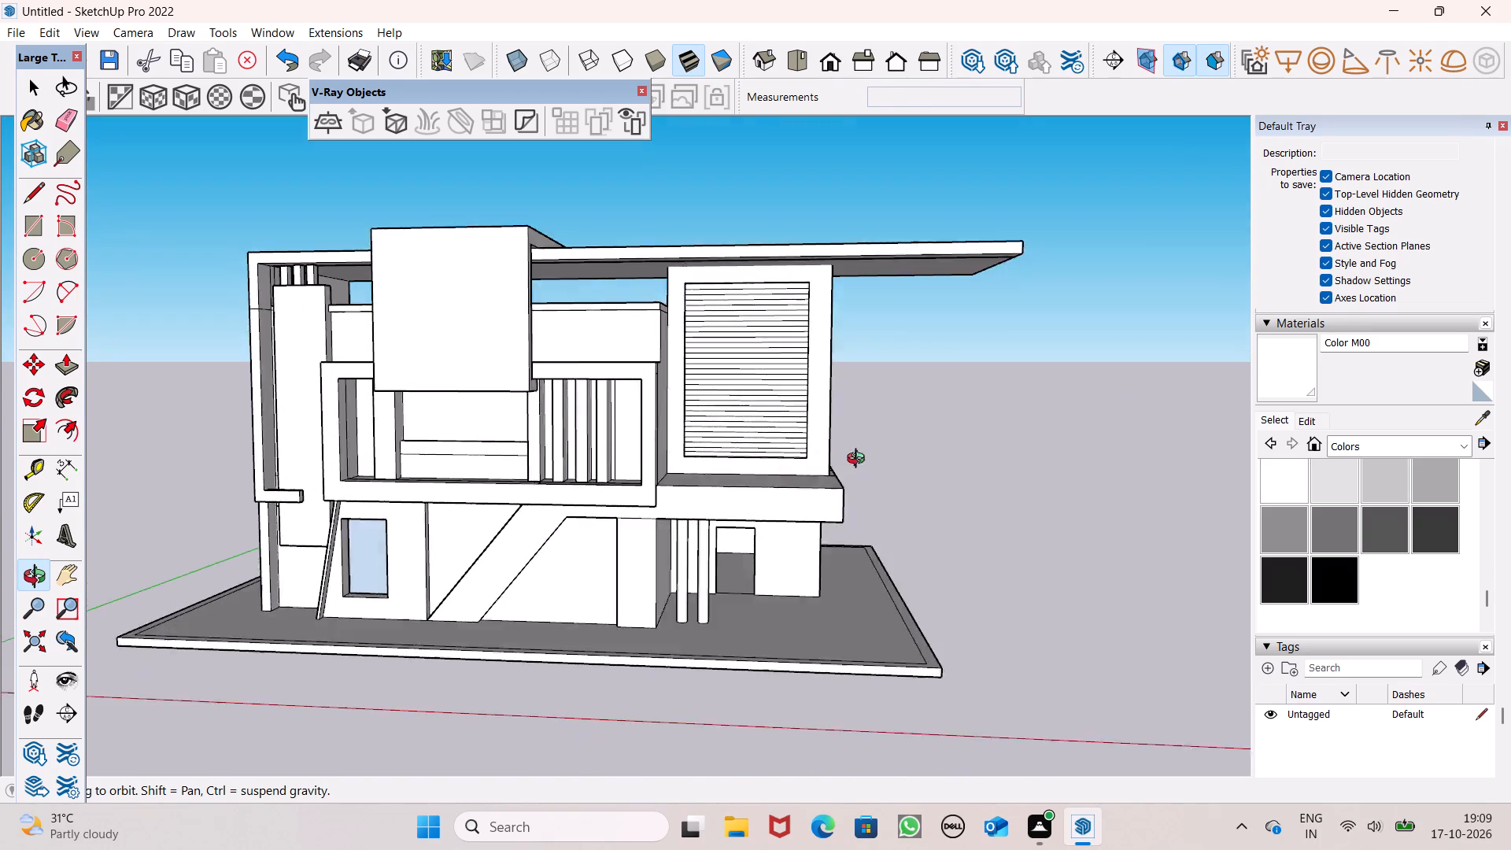
middle_click_drag(859, 460, 911, 451)
key("space")
type("b")
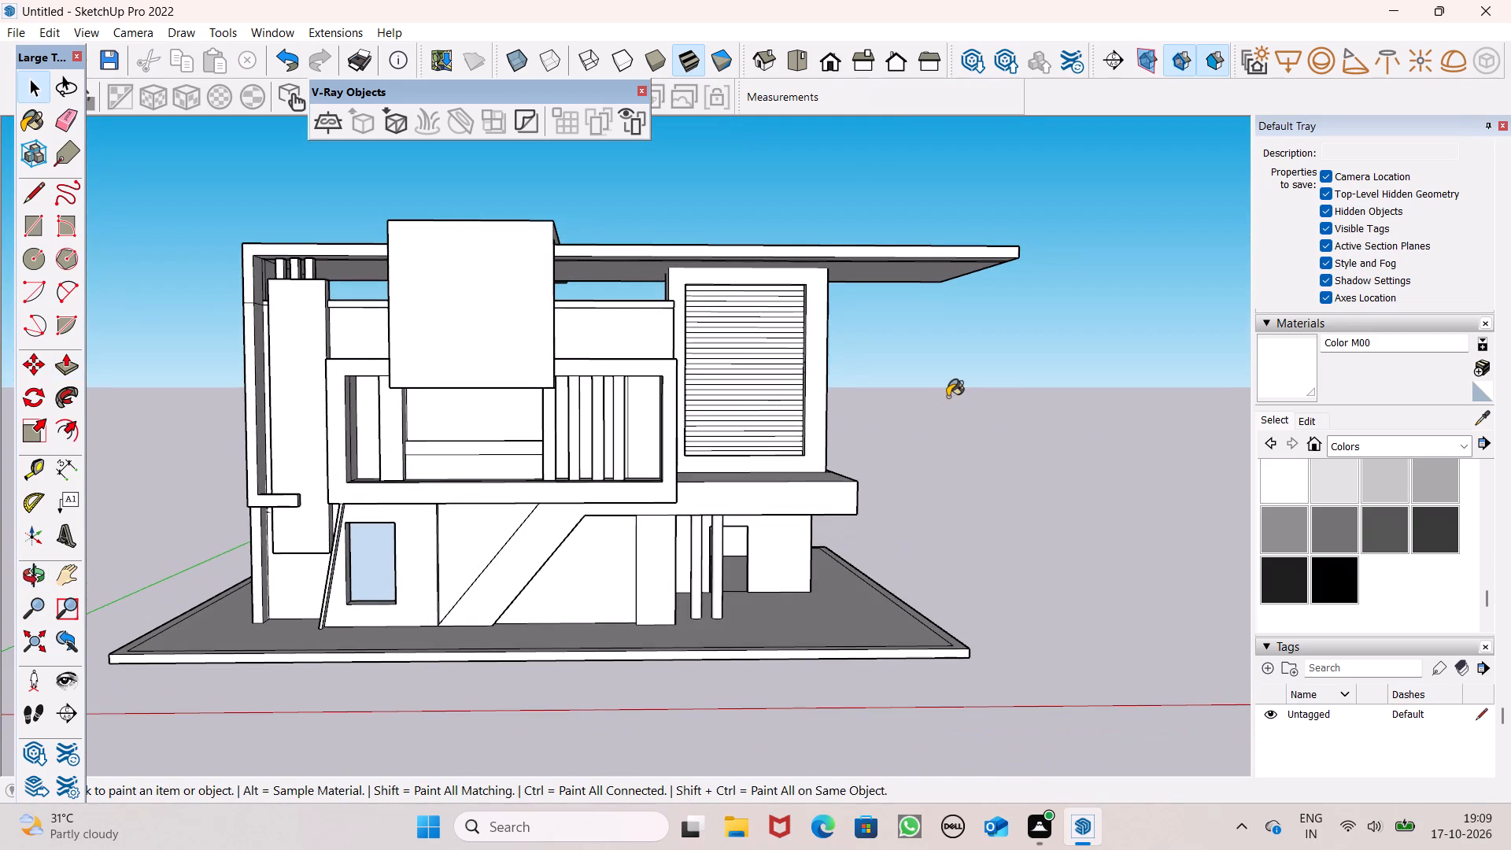
key("space")
key("space")
scroll(948, 397, "down", 4)
middle_click_drag(984, 428, 558, 606)
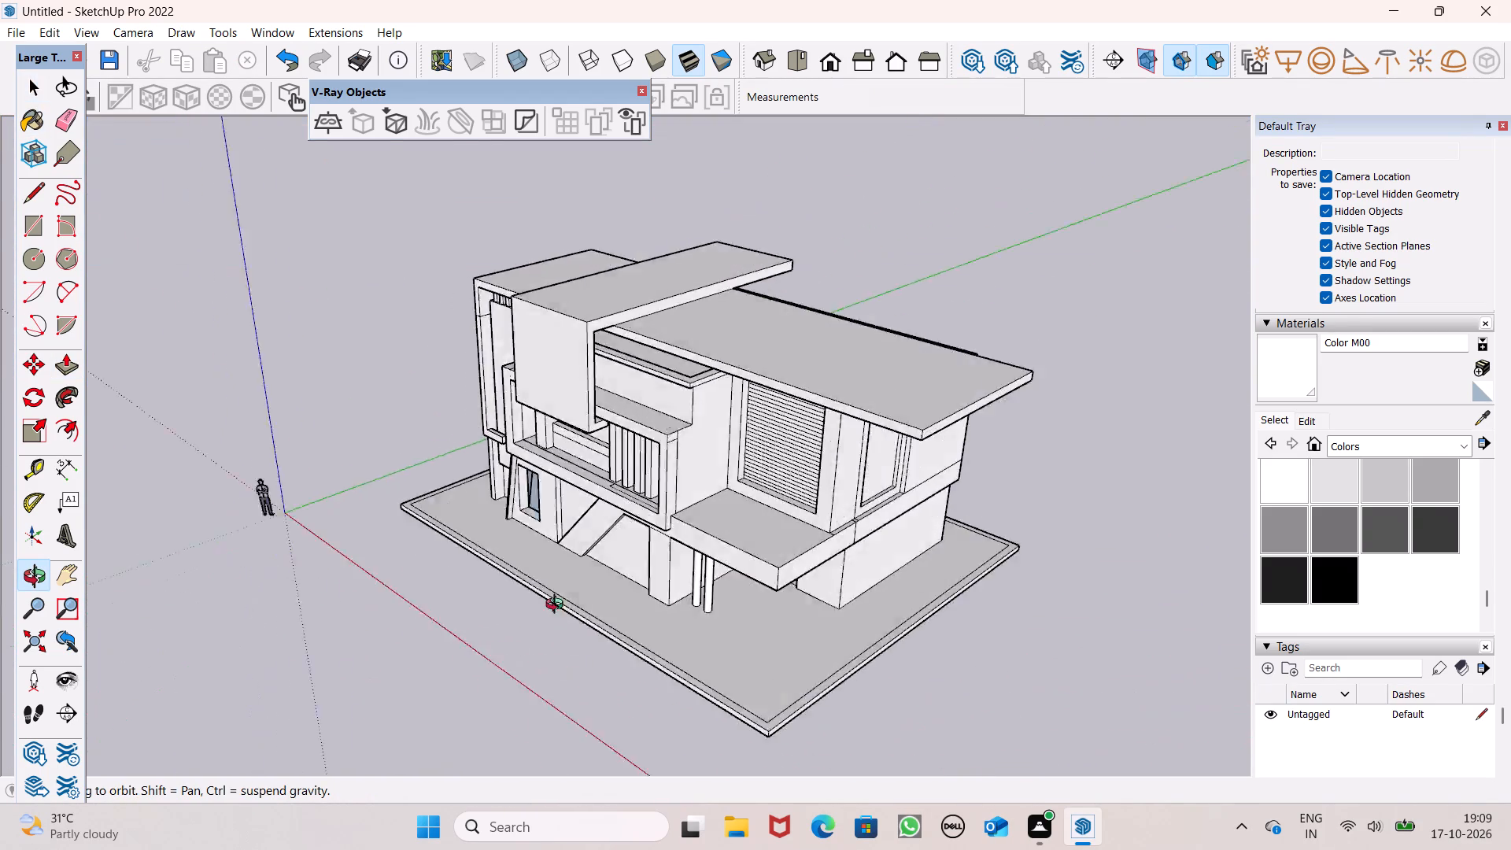
middle_click_drag(558, 606, 996, 632)
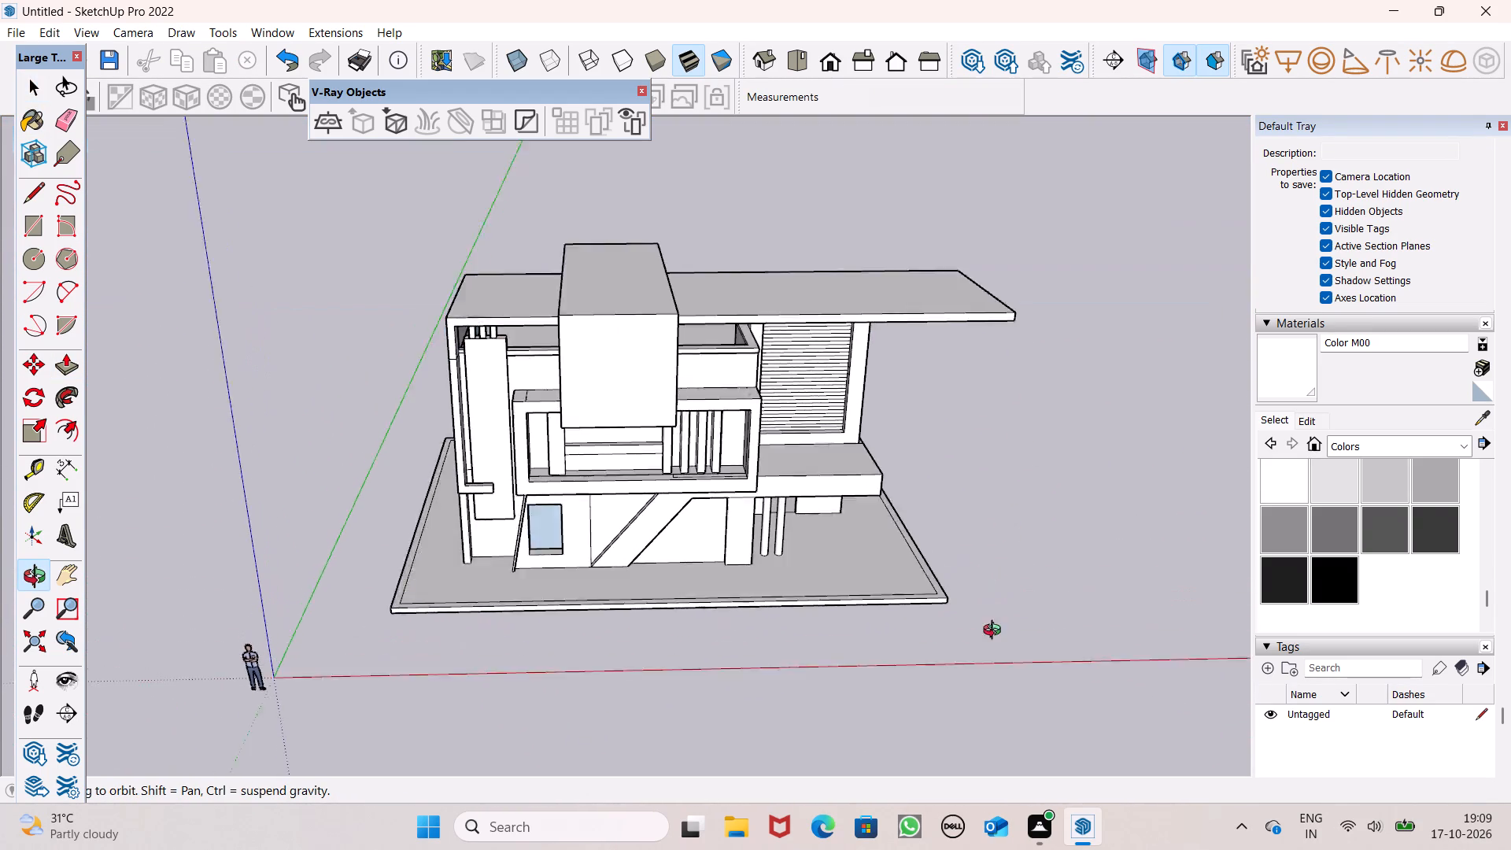
middle_click_drag(996, 632, 996, 665)
scroll(930, 440, "down", 3)
middle_click_drag(915, 434, 419, 364)
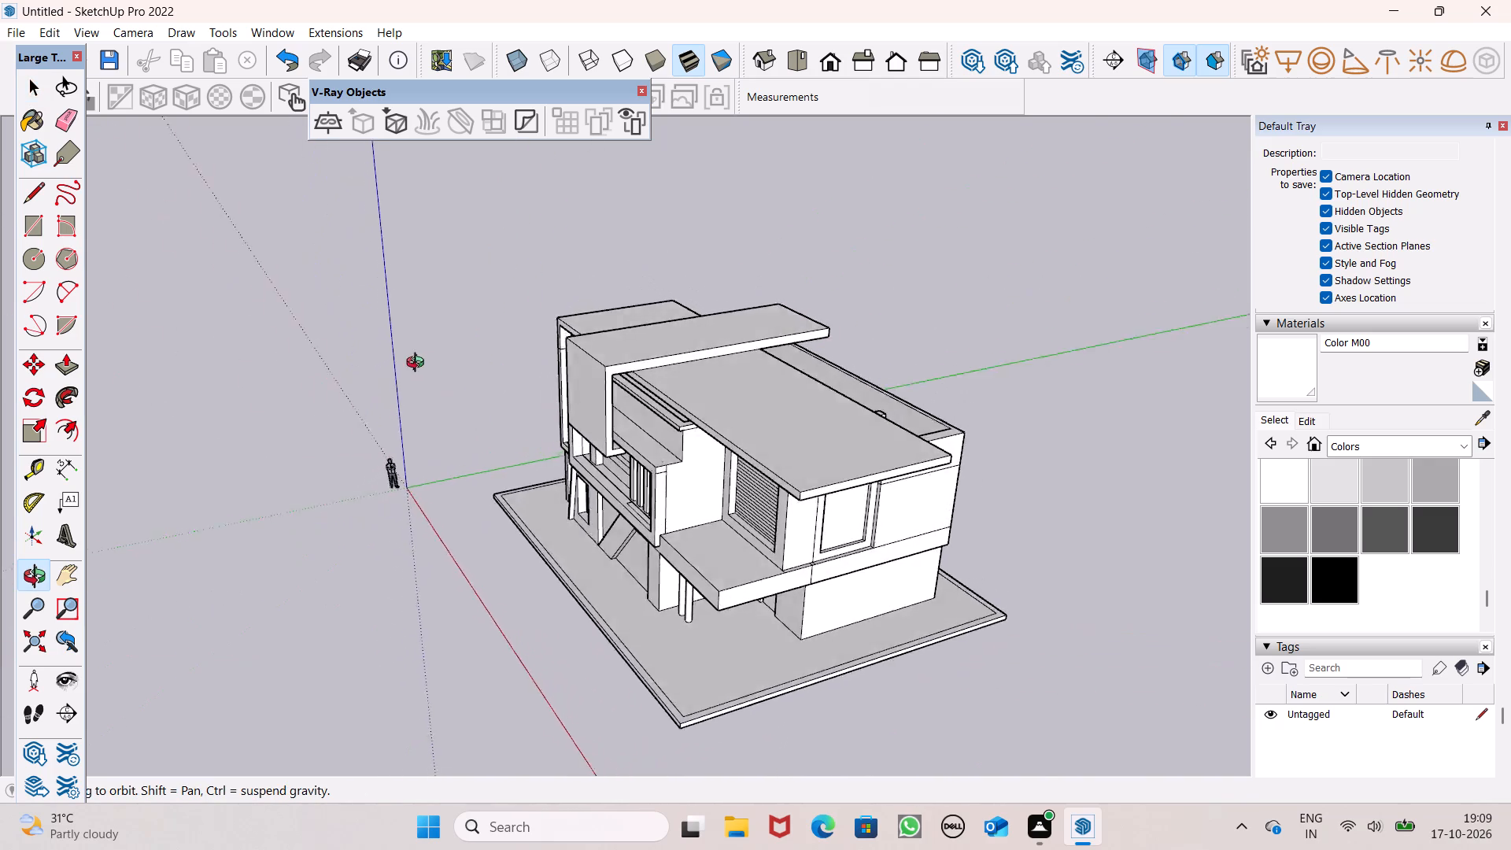
middle_click_drag(419, 364, 690, 391)
scroll(313, 306, "up", 1)
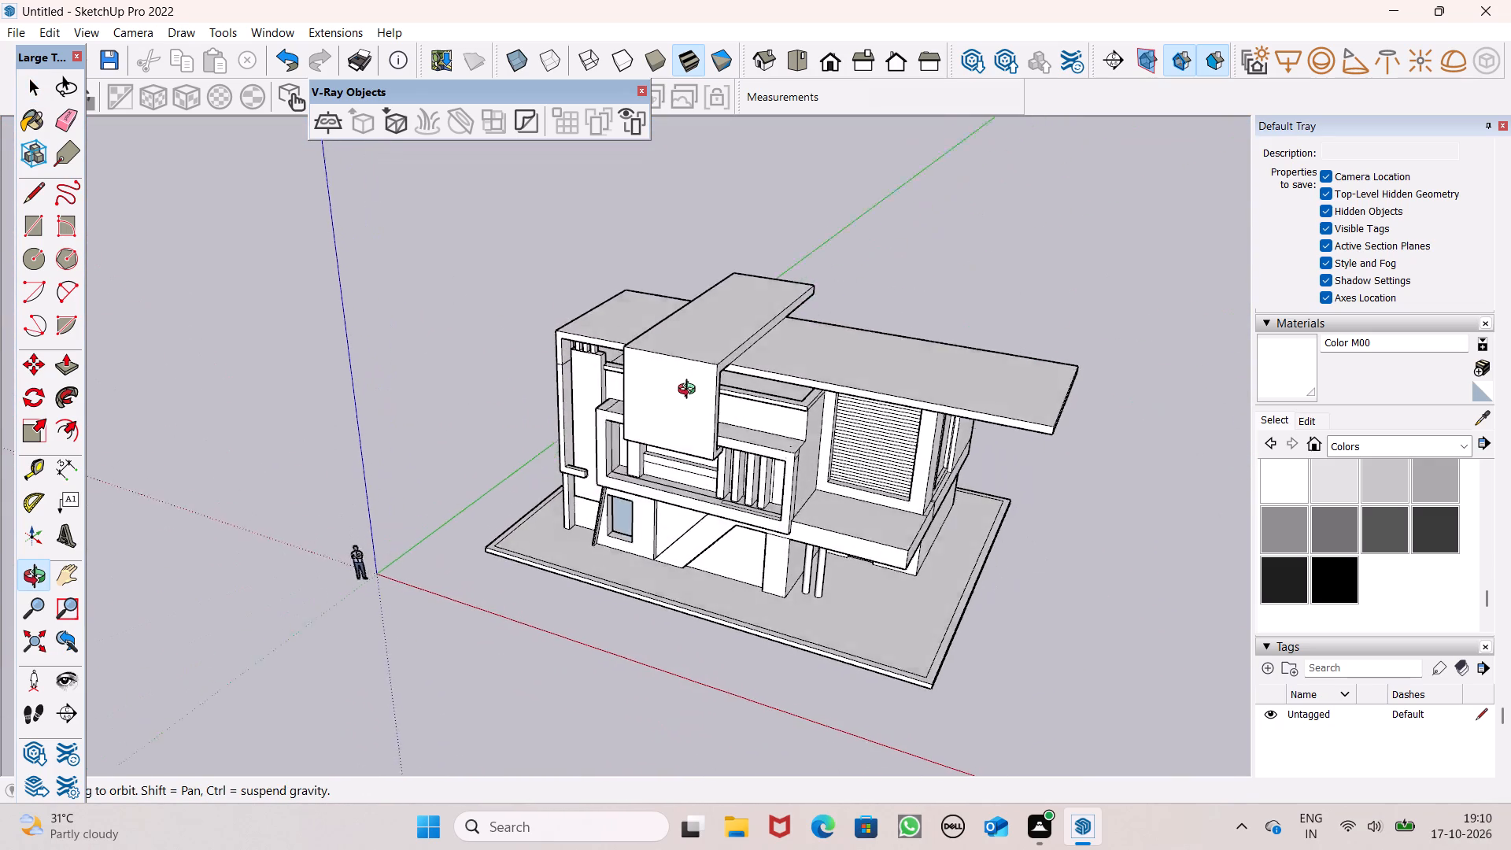
middle_click_drag(690, 391, 608, 202)
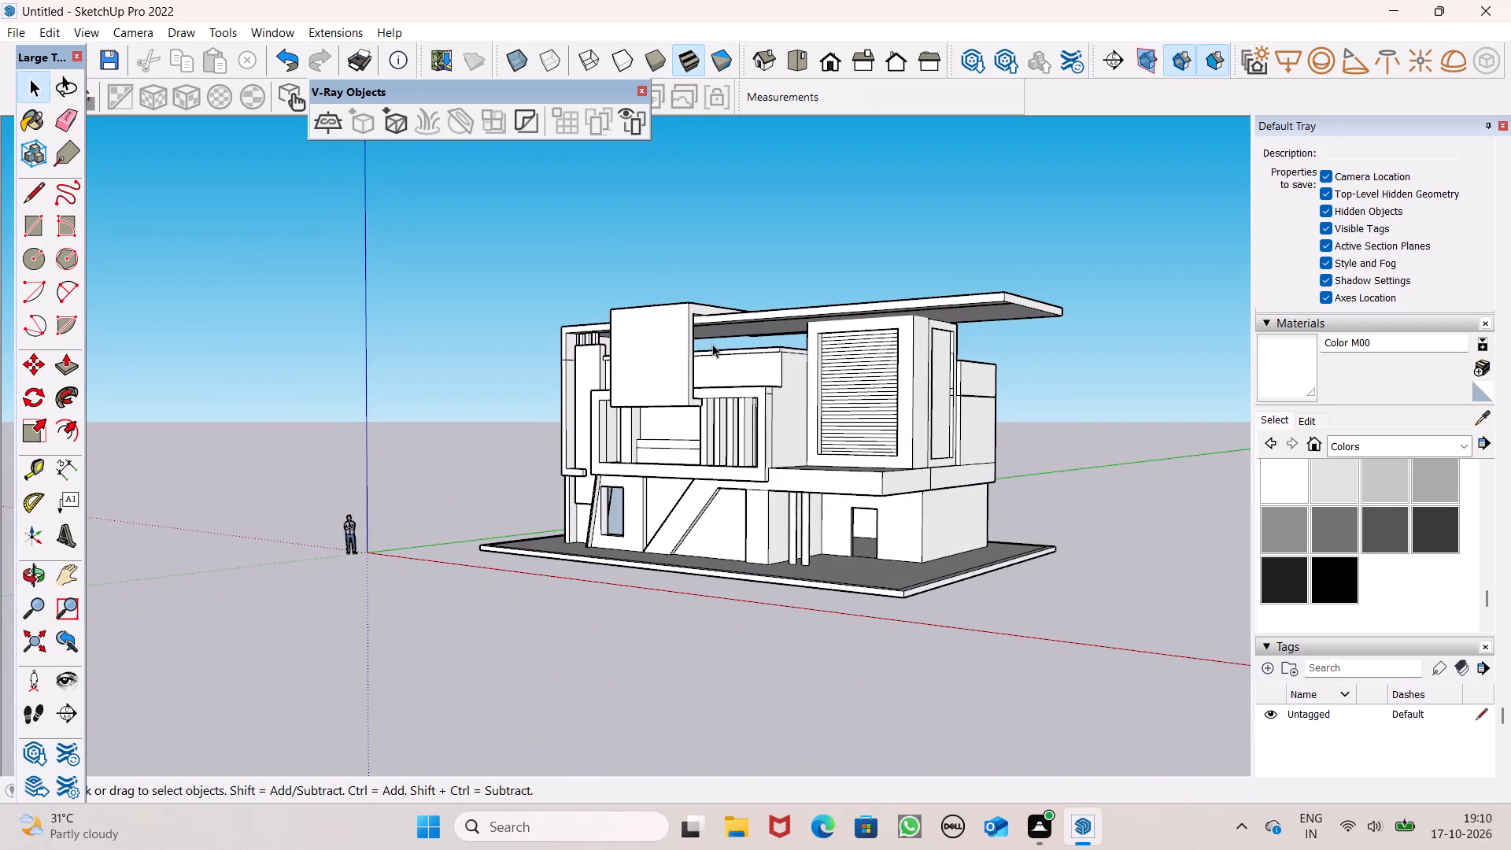
Erase the stray parallel lines running along the underside of the long roof slab.
scroll(737, 324, "up", 5)
middle_click_drag(752, 316, 578, 198)
scroll(728, 259, "up", 2)
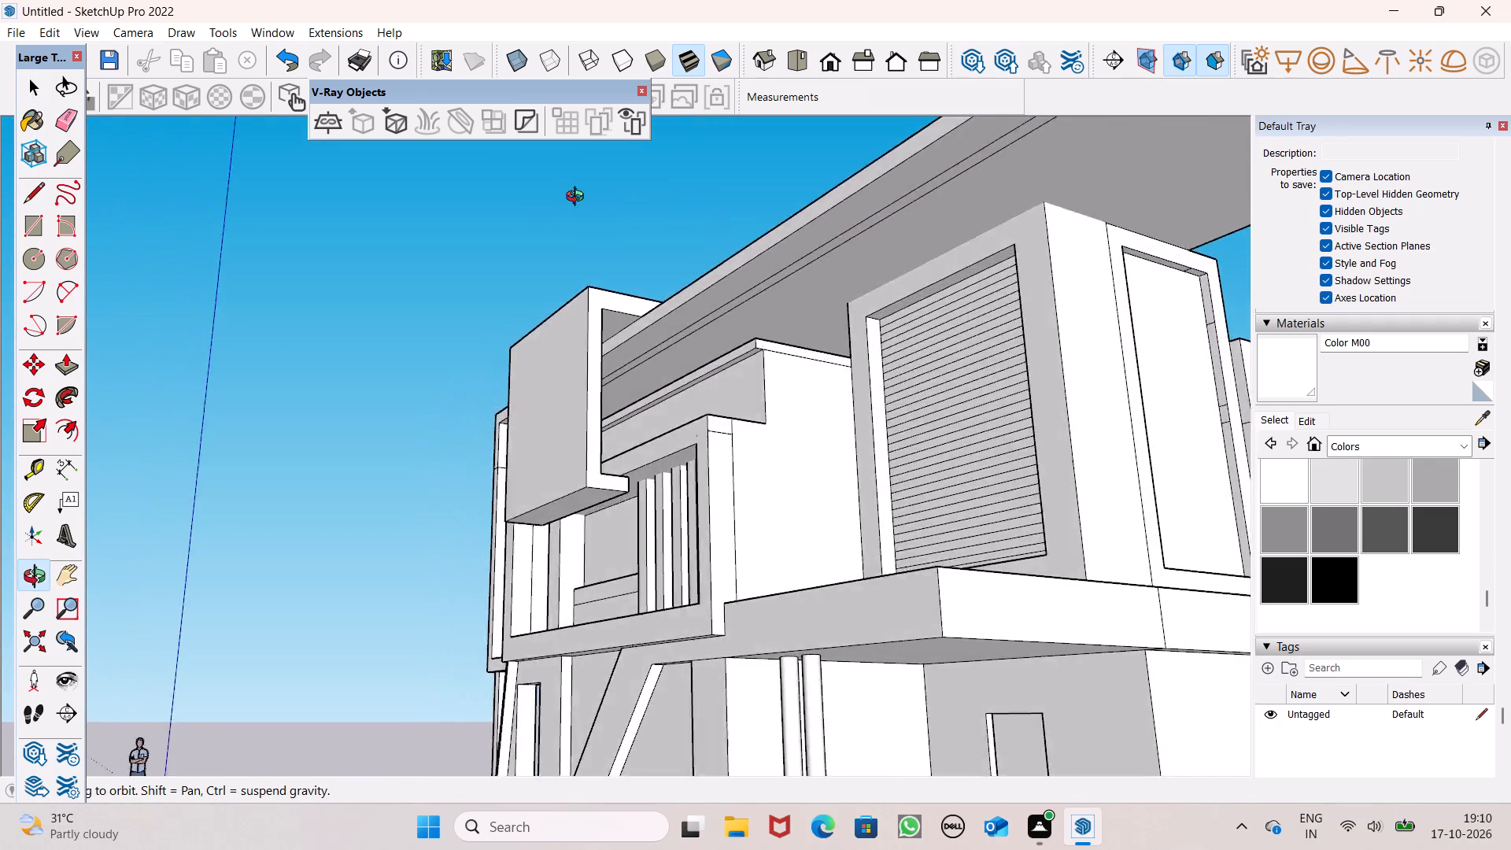
middle_click_drag(578, 198, 431, 244)
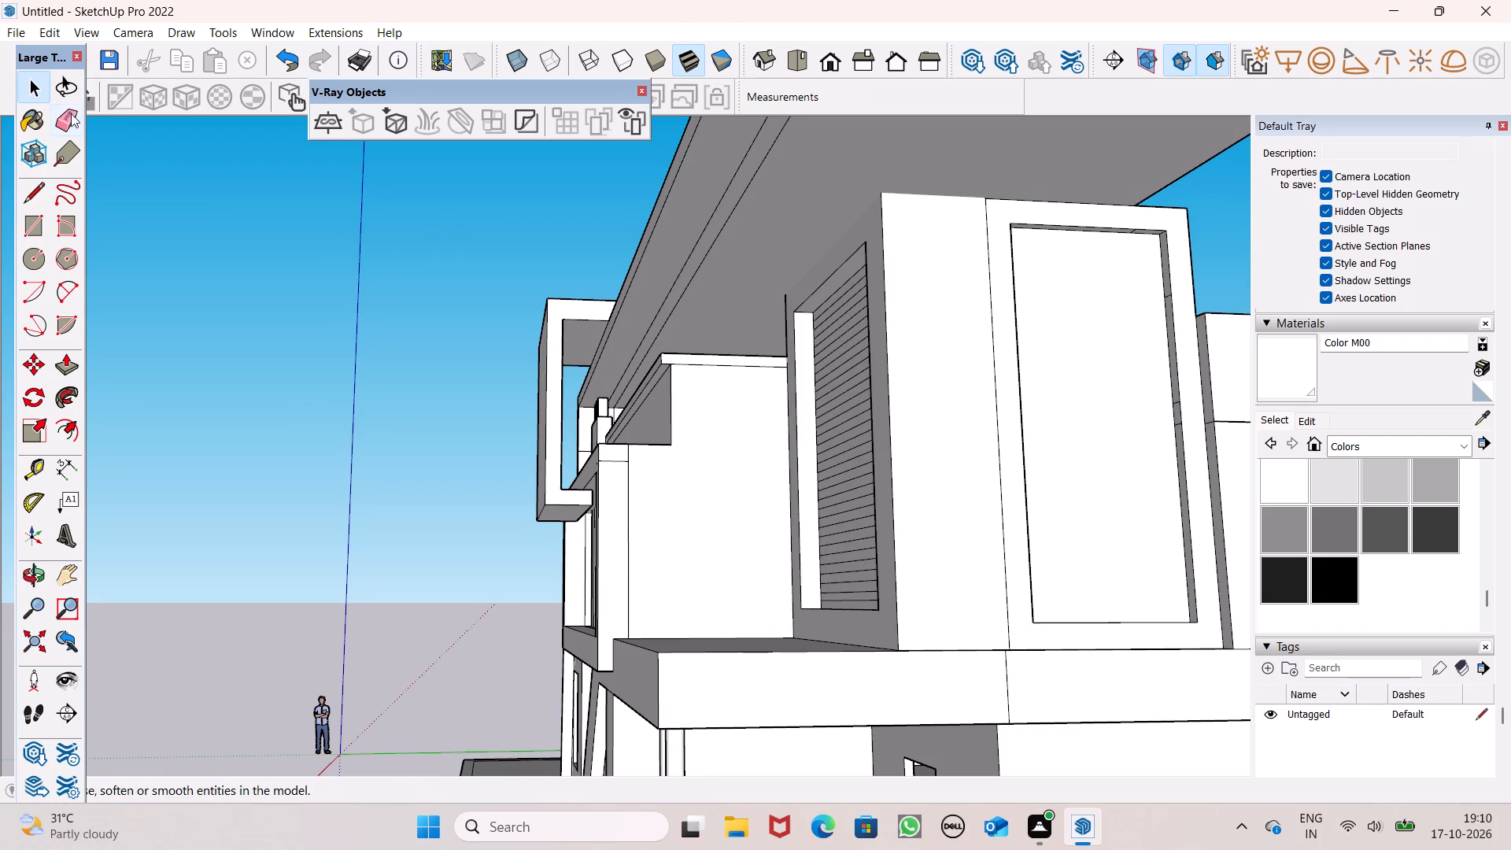
left_click(79, 116)
left_click_drag(720, 259, 675, 246)
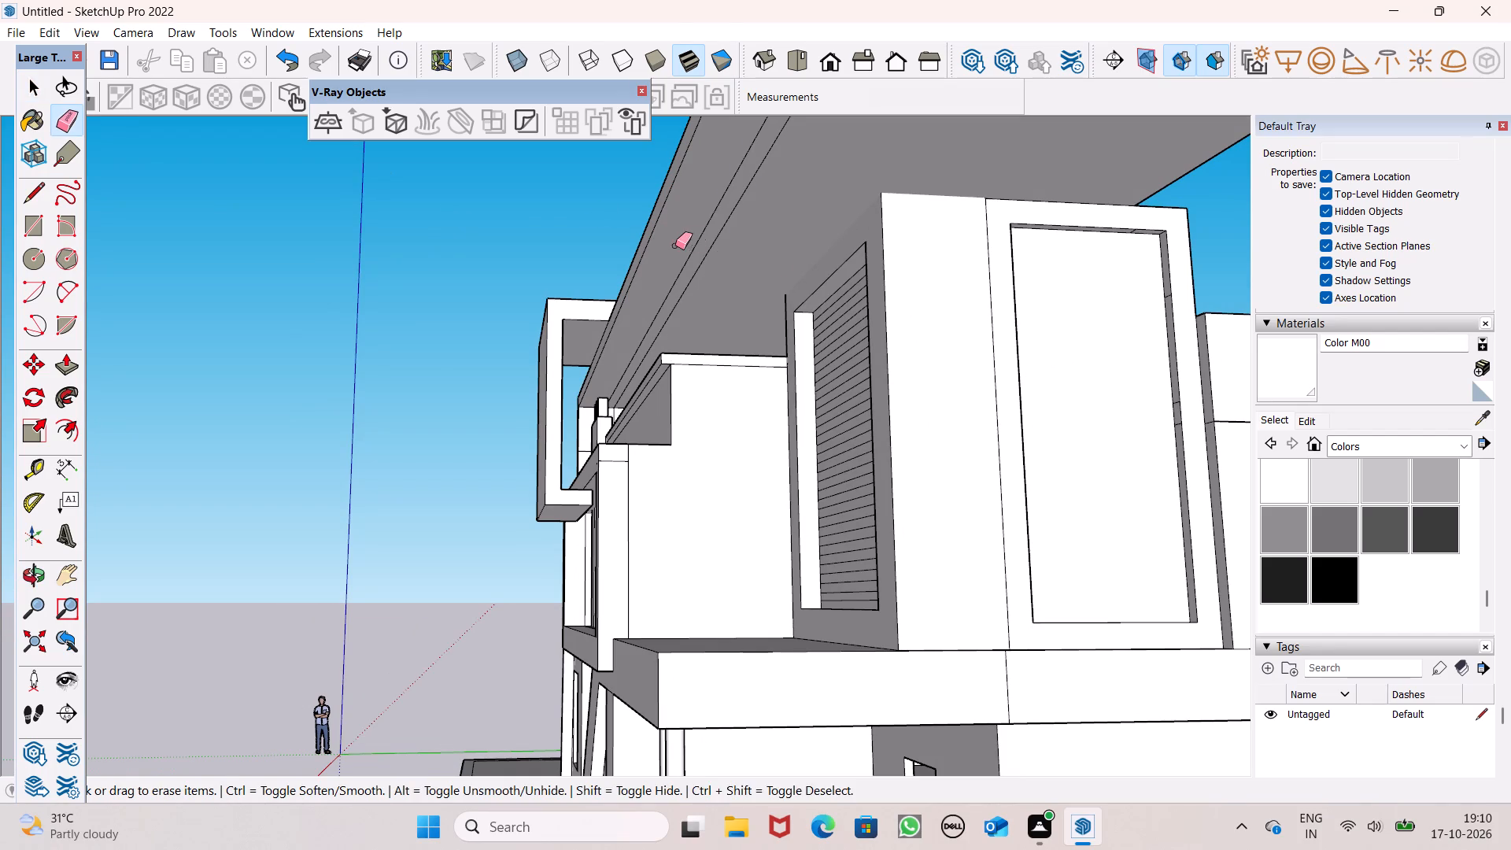
left_click_drag(675, 246, 682, 246)
Examine the roof slab's underside and its gap above the balcony block and louvred volume.
scroll(767, 305, "down", 6)
middle_click_drag(891, 240, 1038, 312)
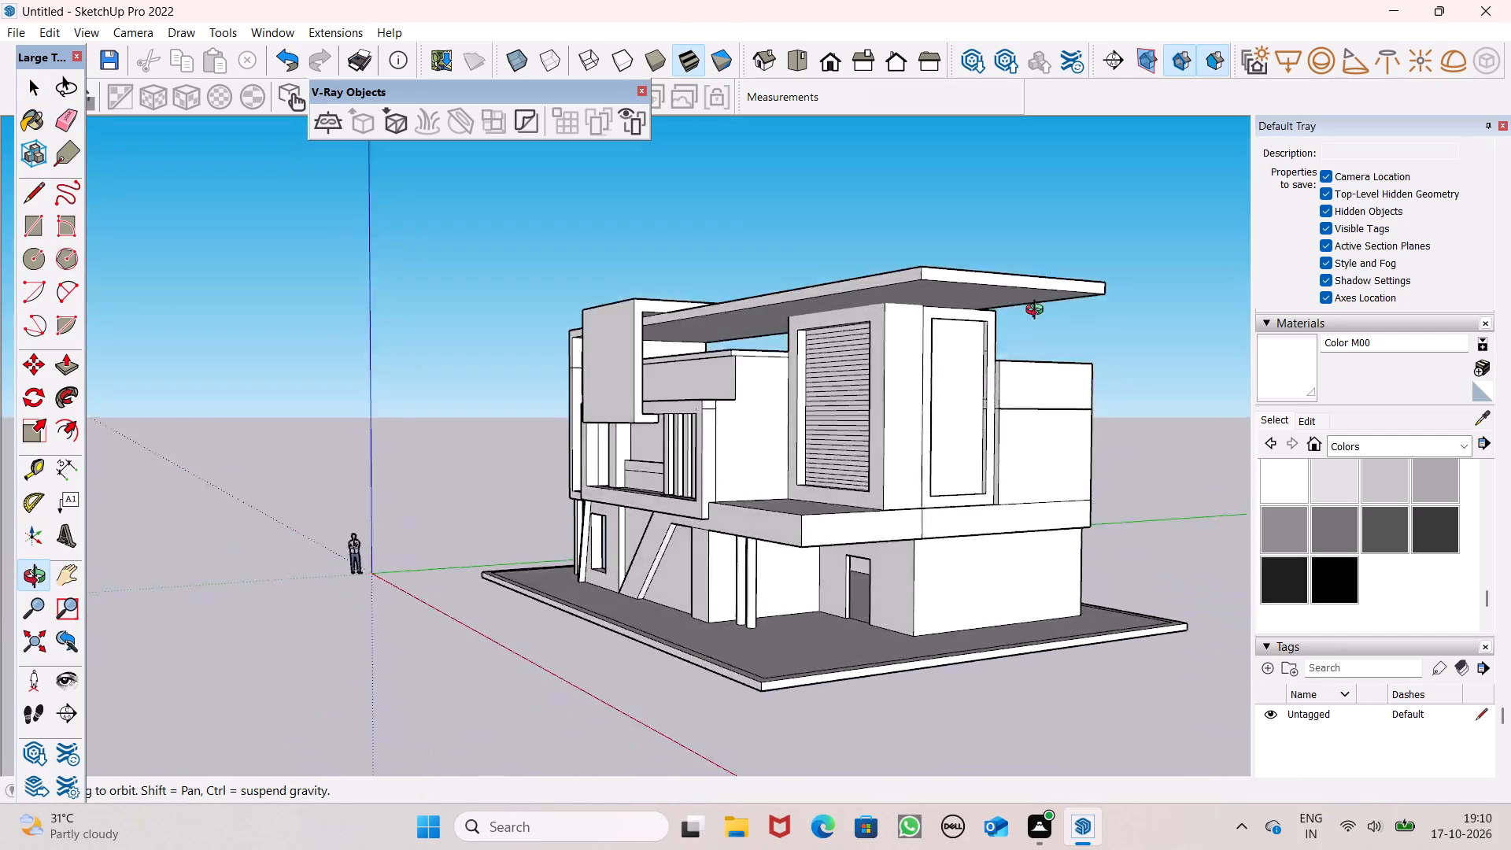
middle_click_drag(1038, 312, 862, 227)
scroll(722, 249, "up", 7)
middle_click_drag(745, 314, 1008, 320)
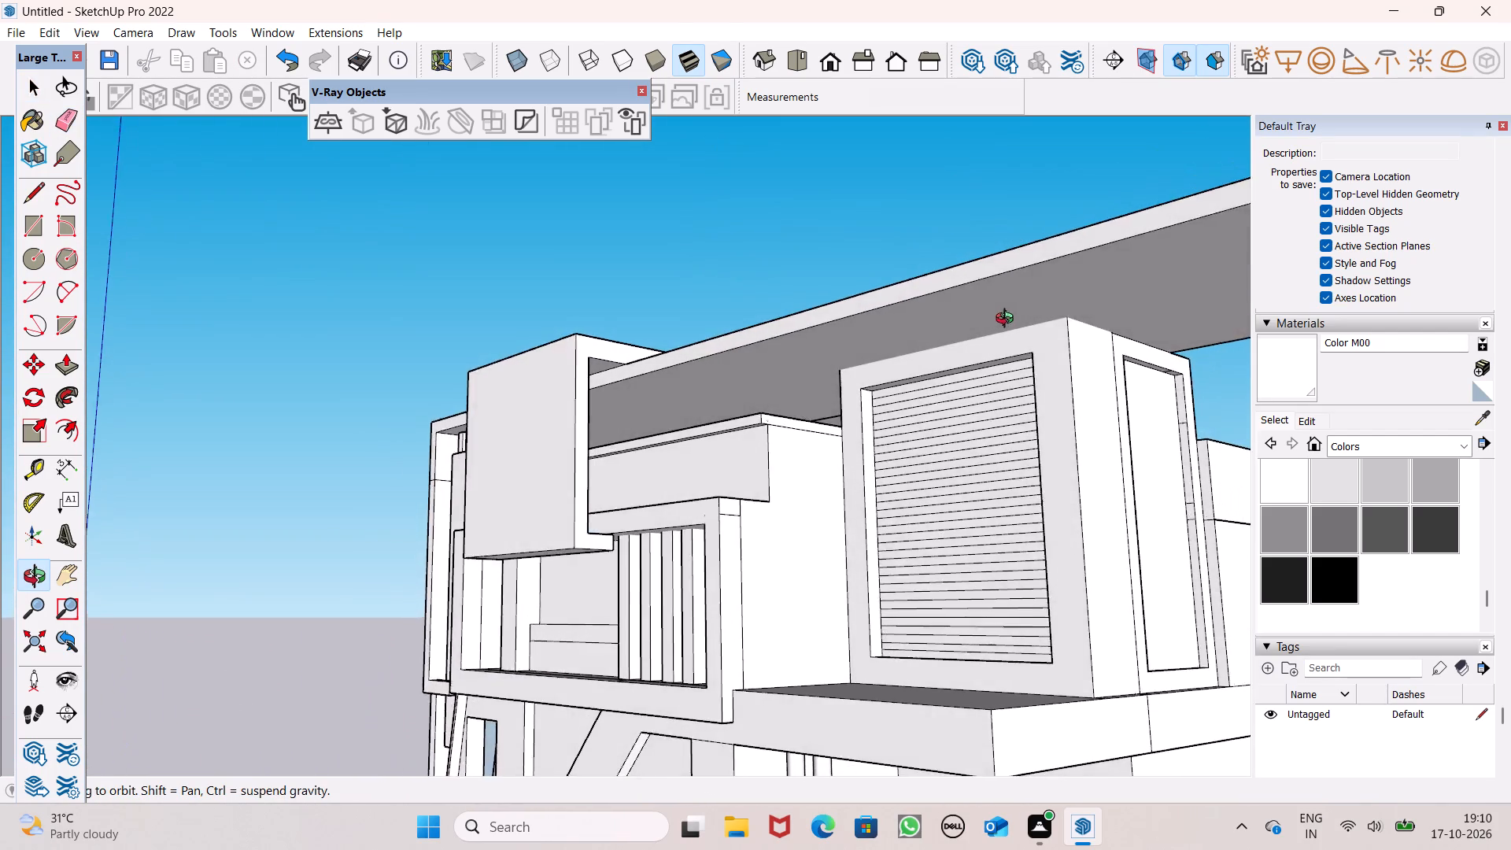
middle_click_drag(1008, 320, 1001, 335)
scroll(859, 353, "up", 6)
middle_click_drag(791, 403, 860, 400)
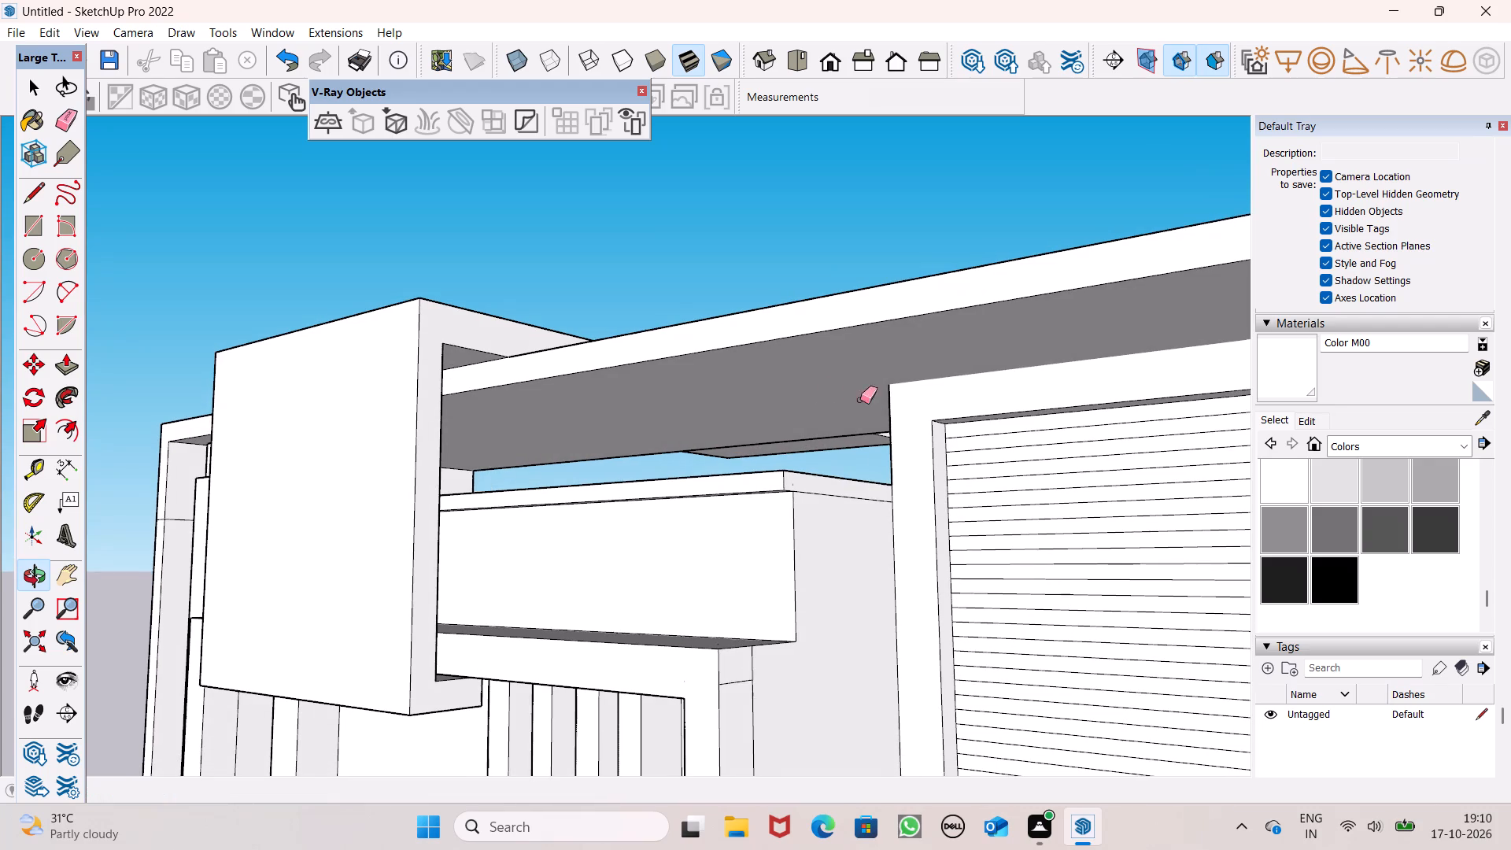
middle_click_drag(860, 400, 875, 407)
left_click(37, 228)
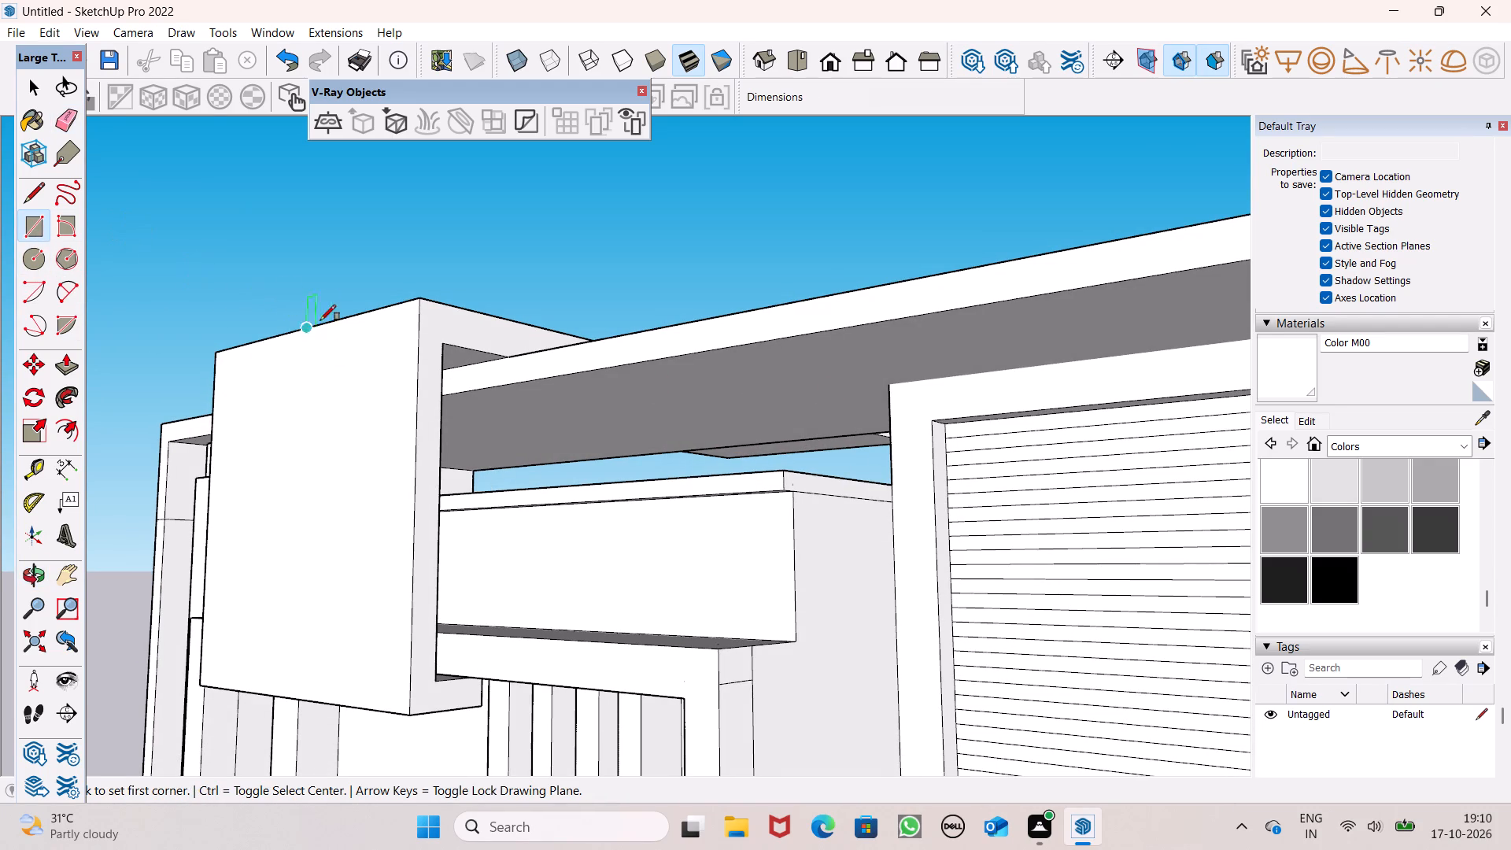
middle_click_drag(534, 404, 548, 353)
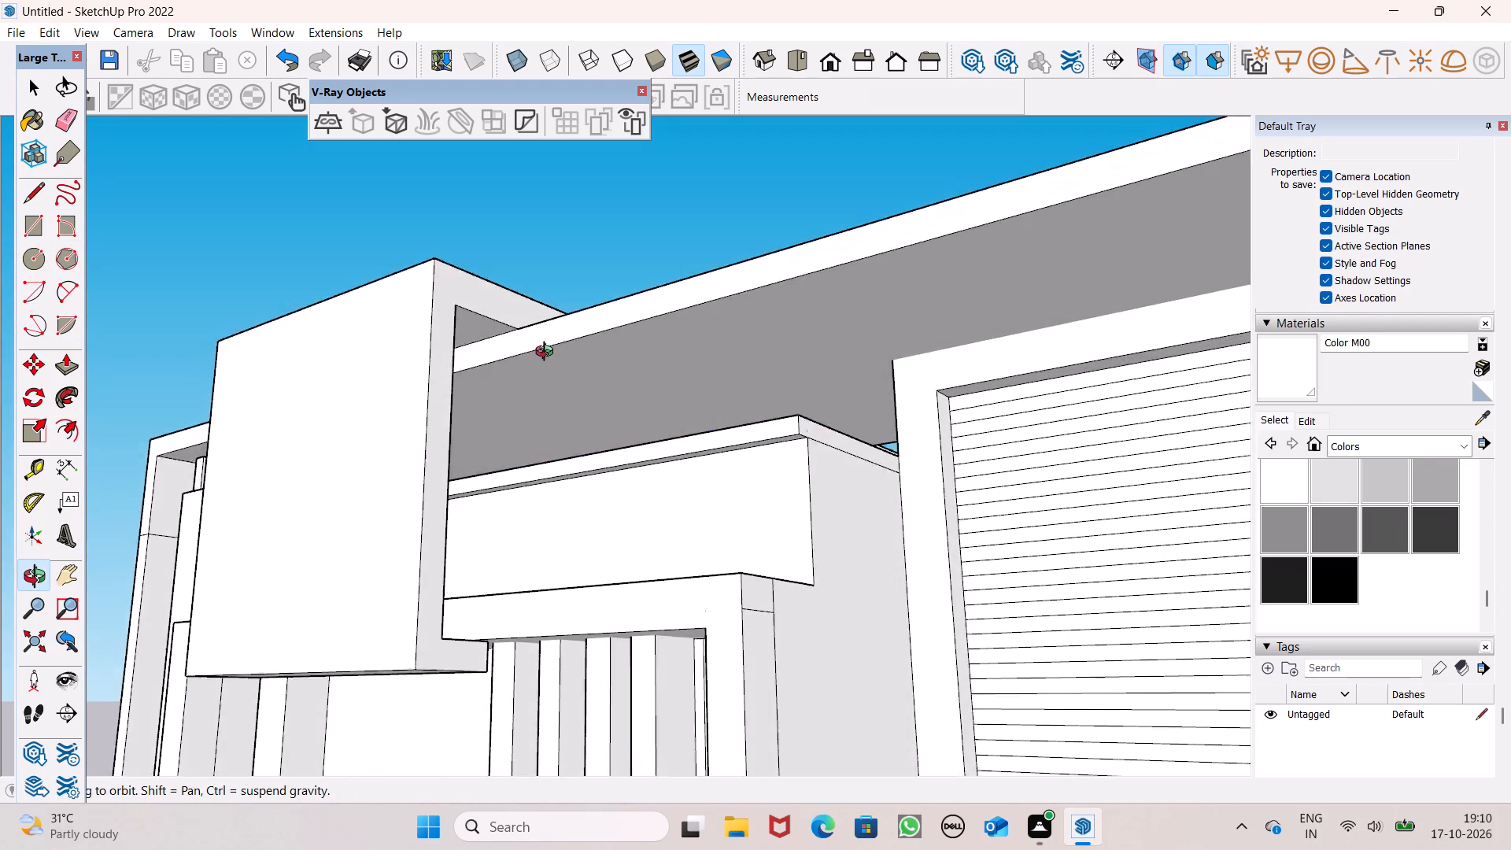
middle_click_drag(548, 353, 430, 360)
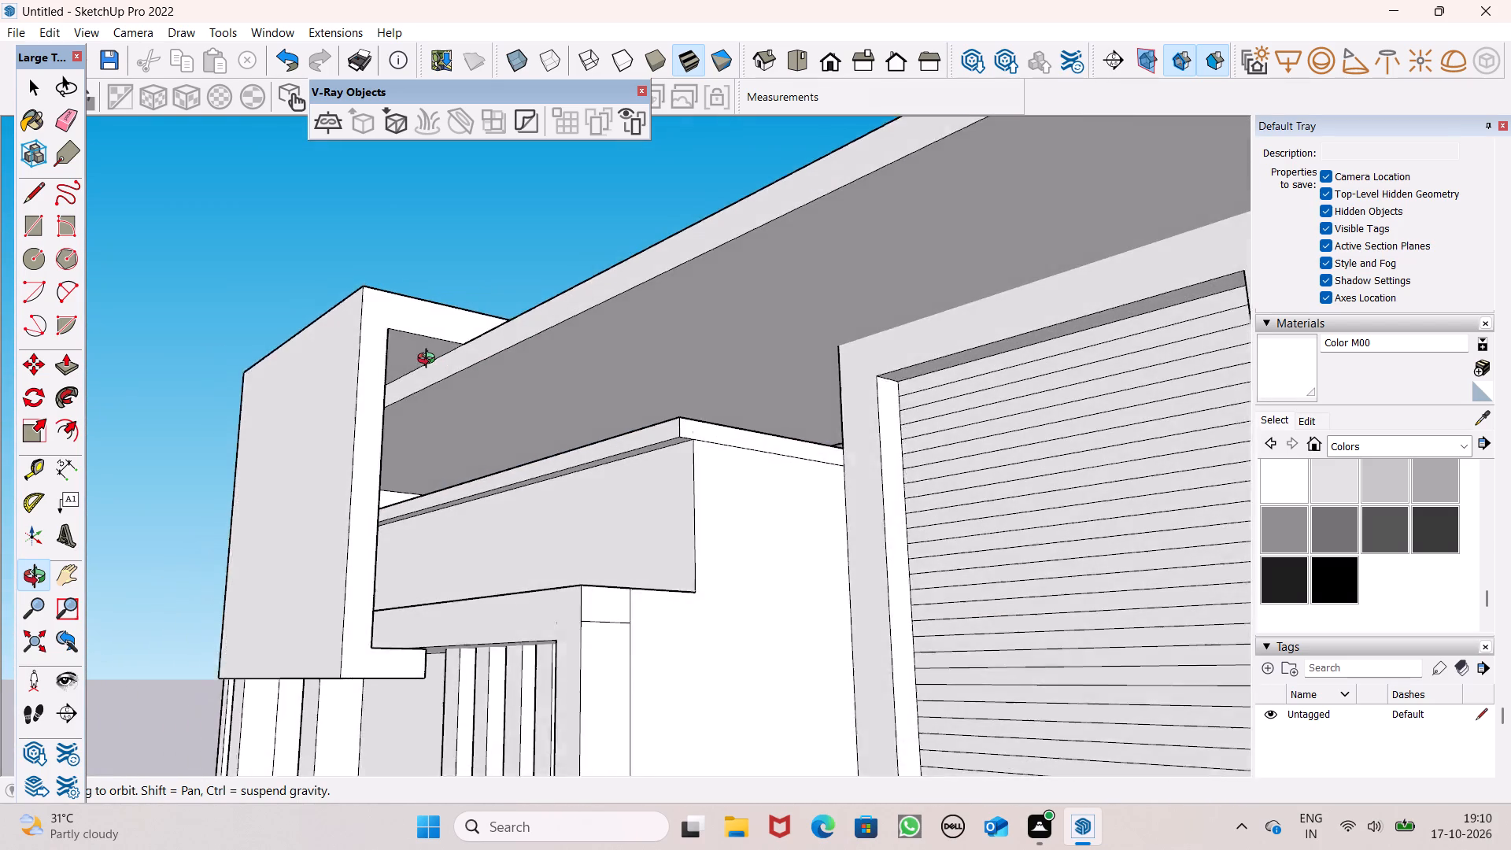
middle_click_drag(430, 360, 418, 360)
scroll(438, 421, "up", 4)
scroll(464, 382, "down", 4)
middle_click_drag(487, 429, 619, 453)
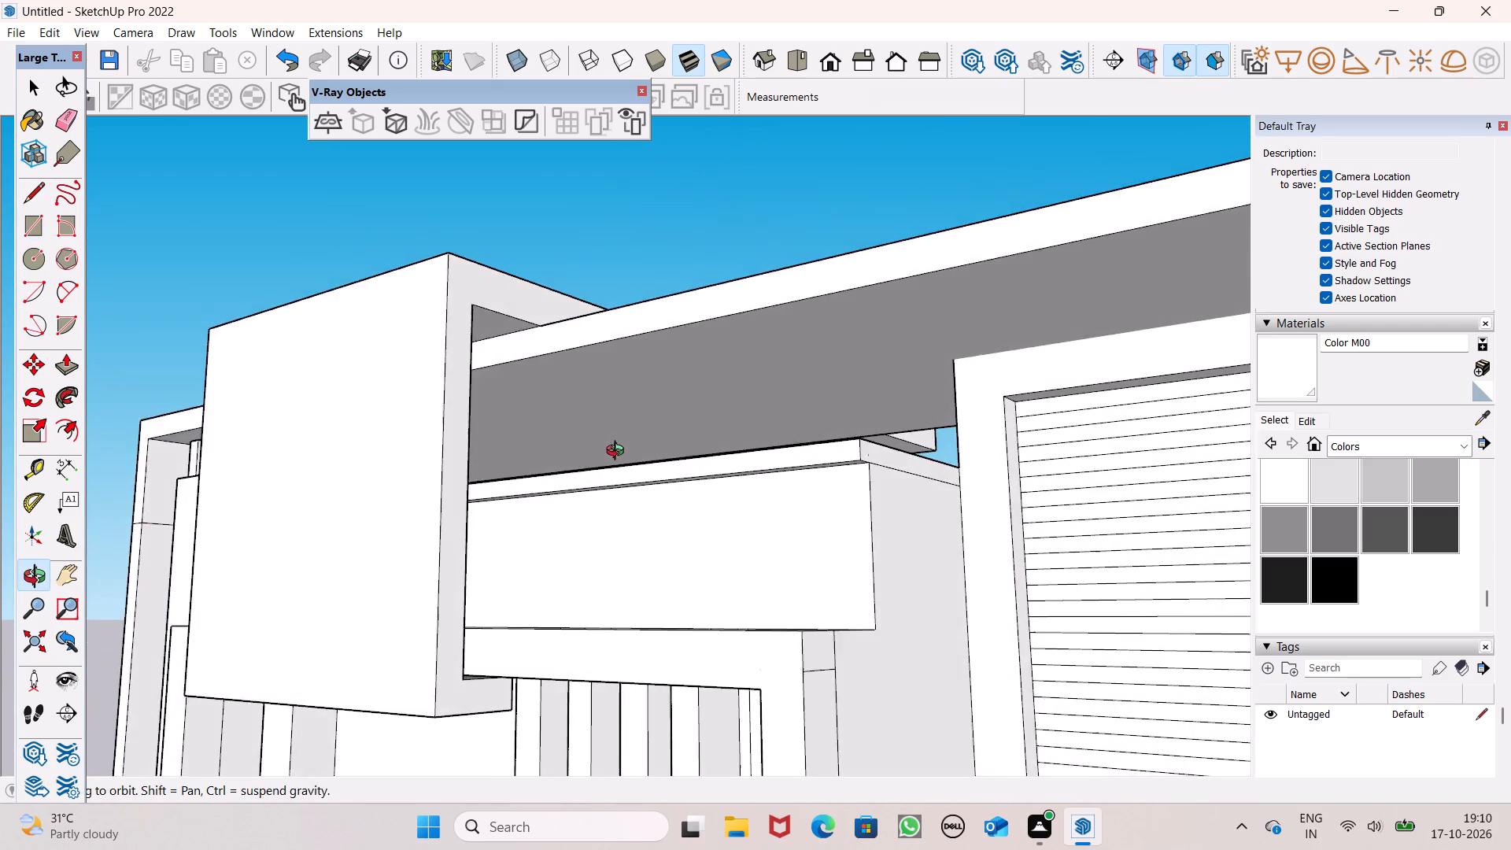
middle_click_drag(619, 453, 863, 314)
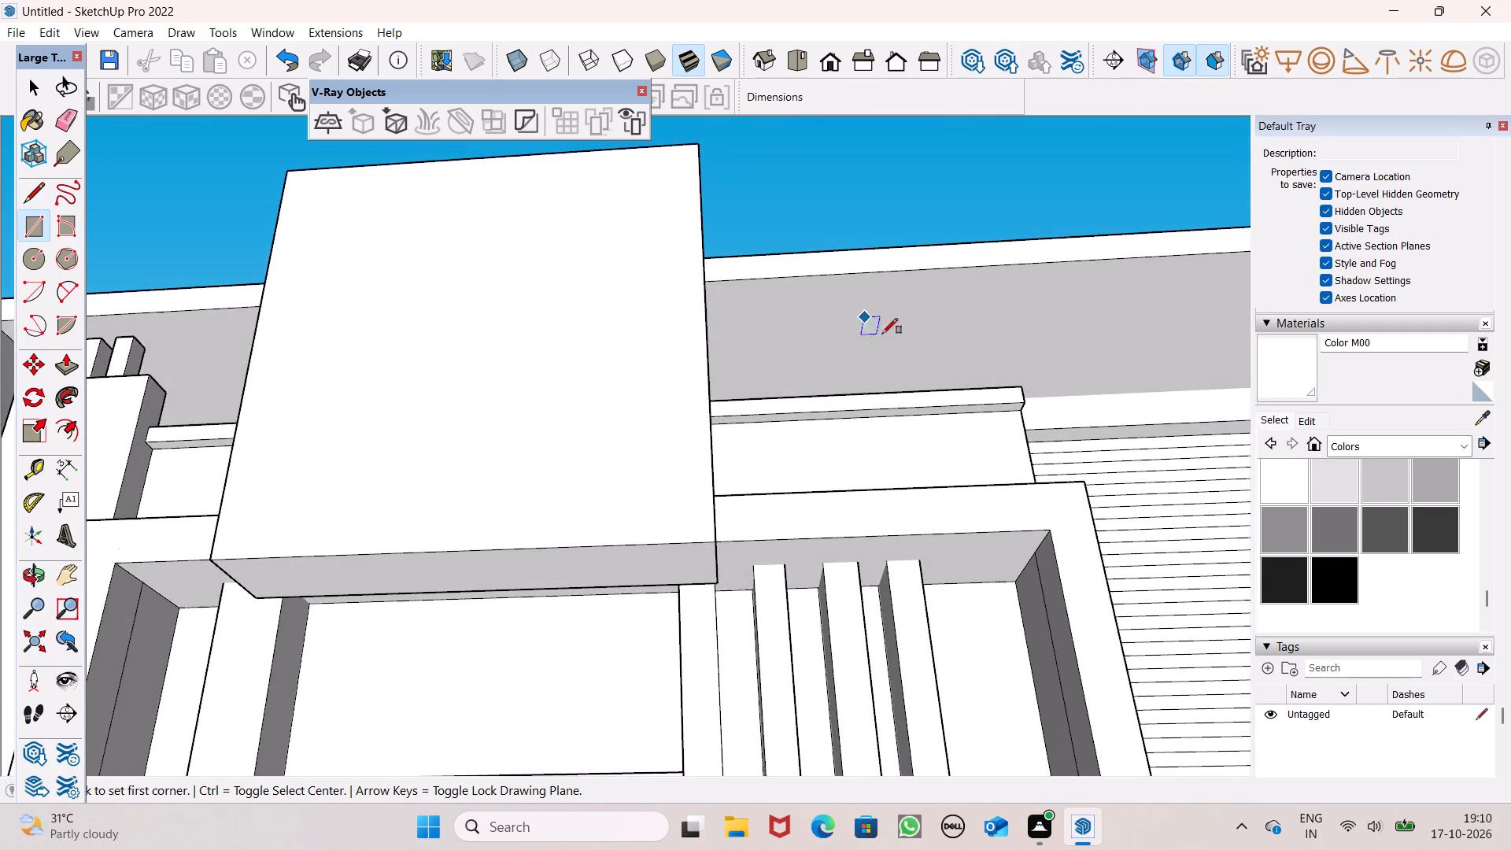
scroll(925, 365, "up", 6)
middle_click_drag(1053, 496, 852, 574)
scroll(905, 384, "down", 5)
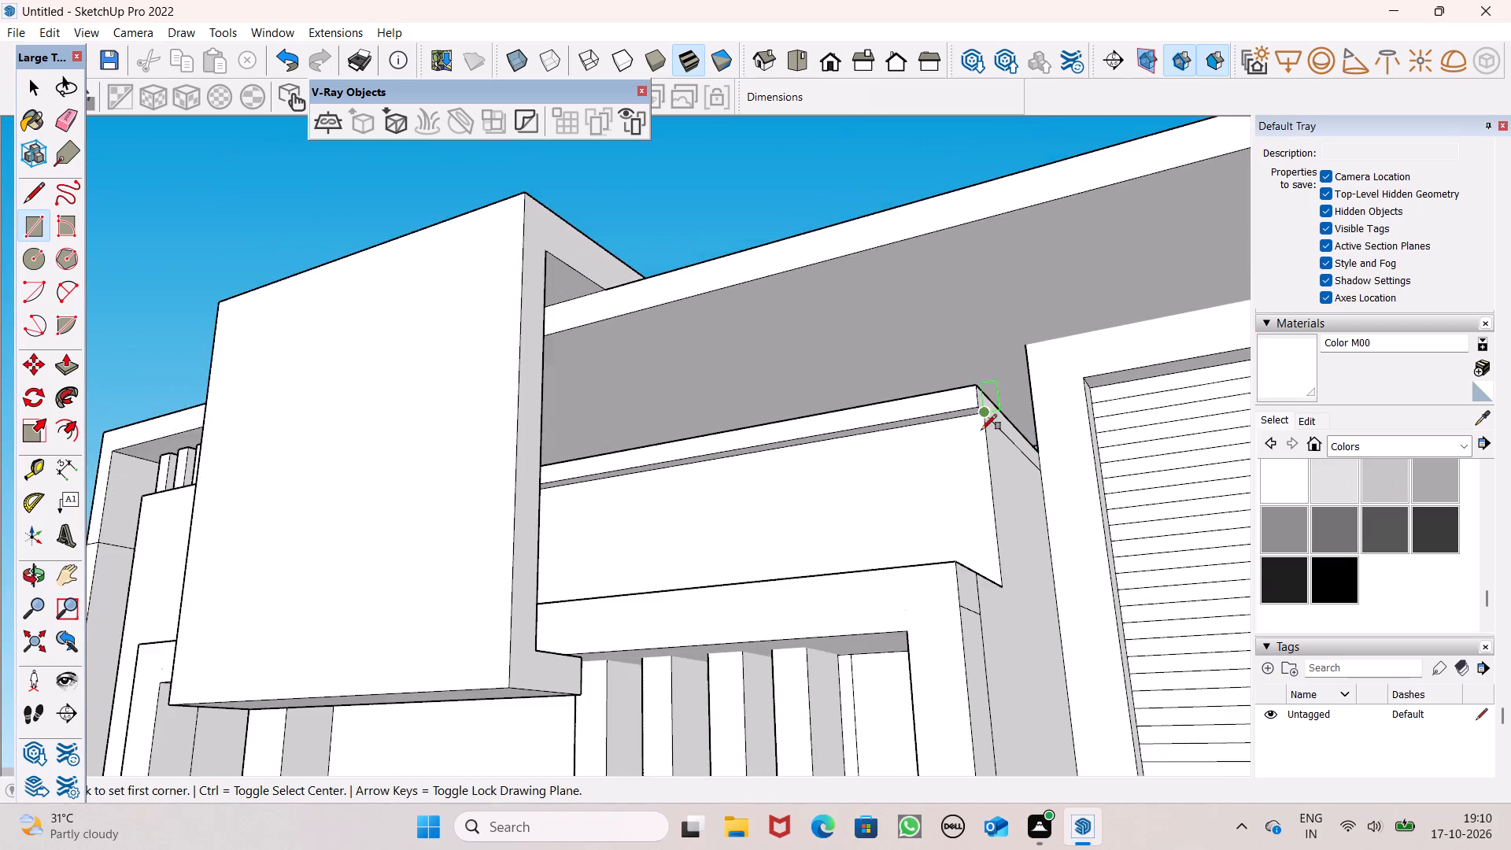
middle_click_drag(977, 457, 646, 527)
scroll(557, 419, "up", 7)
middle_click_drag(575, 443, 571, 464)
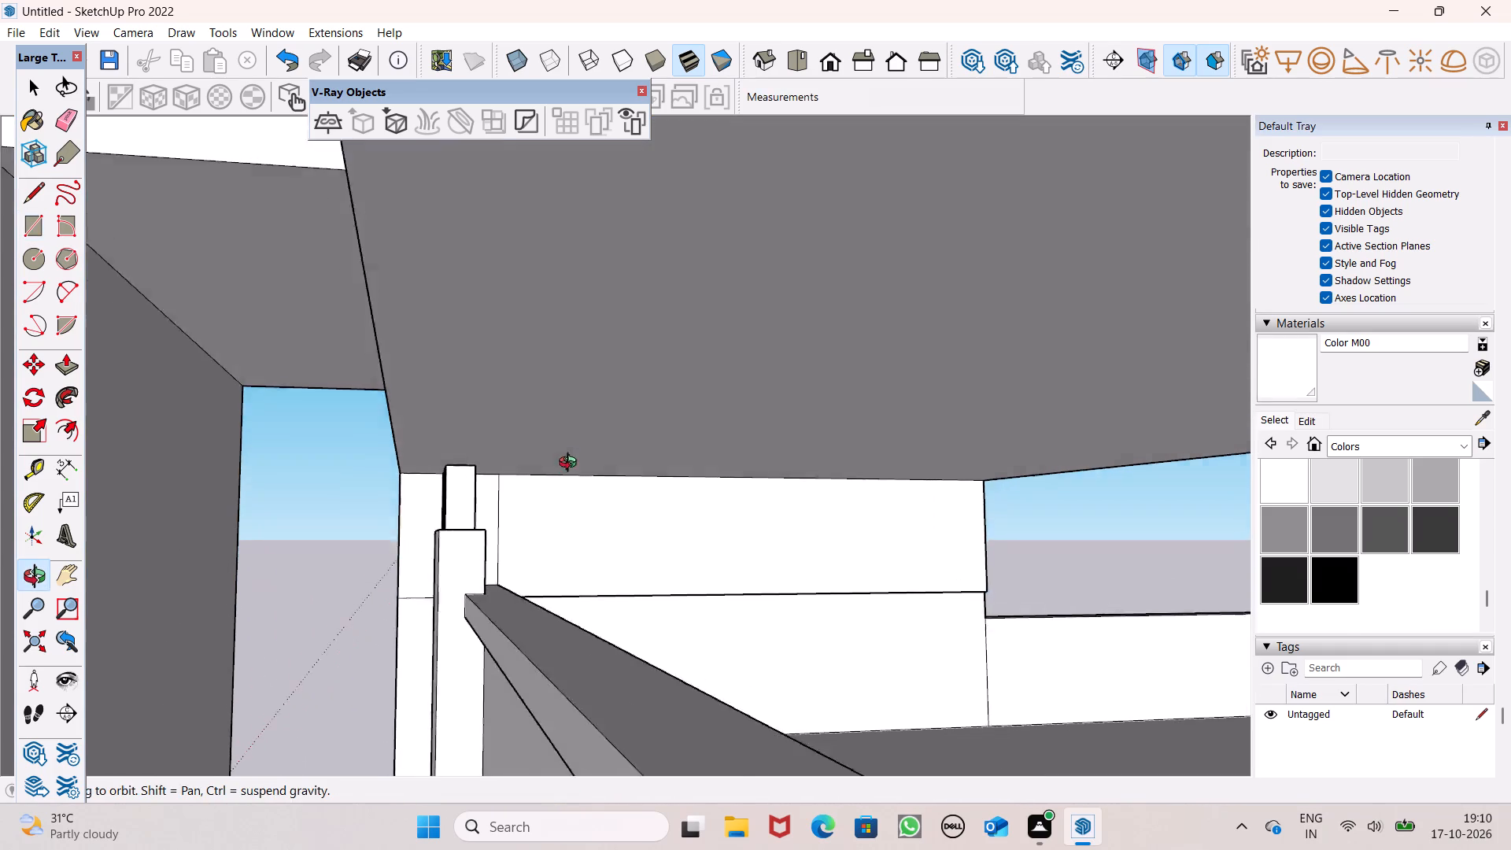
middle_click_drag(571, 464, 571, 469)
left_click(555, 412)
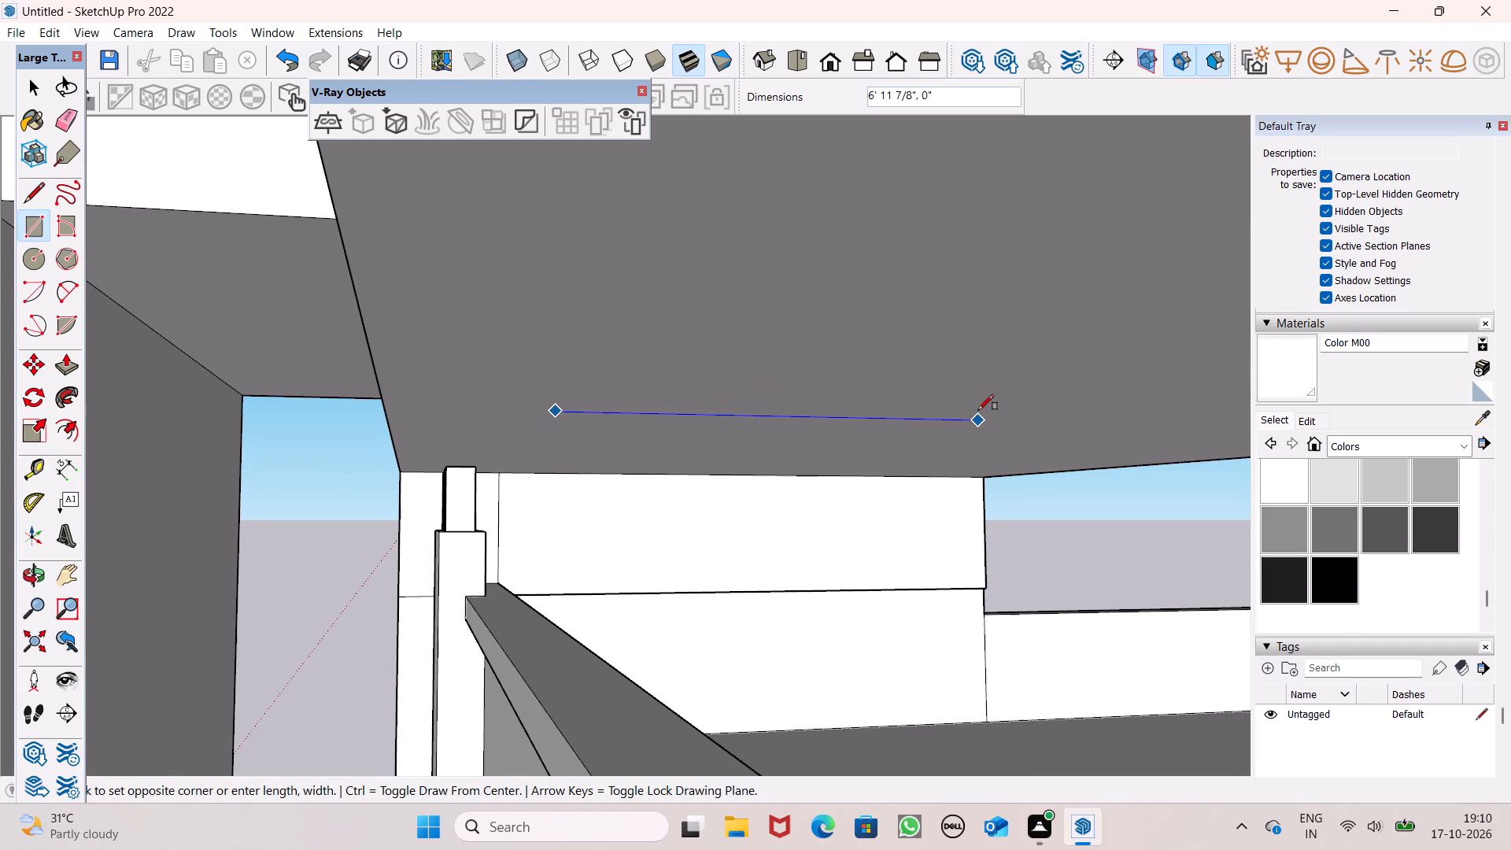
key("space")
Examine the hanging panel and roof slabs from the front and from above.
scroll(978, 410, "down", 4)
middle_click_drag(977, 416, 1288, 468)
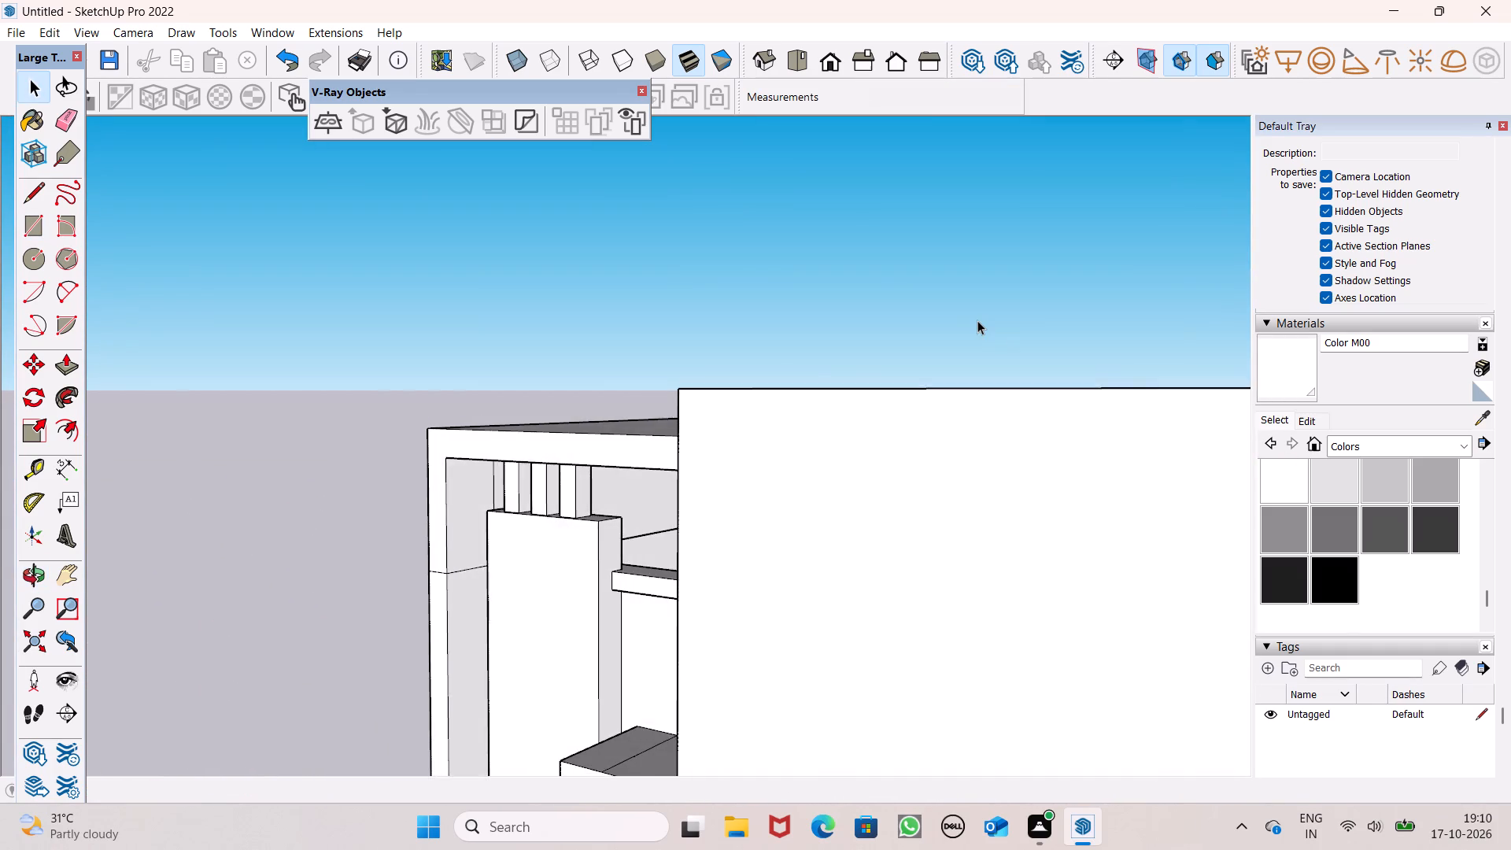
scroll(977, 320, "down", 9)
middle_click_drag(948, 323, 895, 457)
scroll(895, 457, "up", 1)
scroll(872, 375, "down", 2)
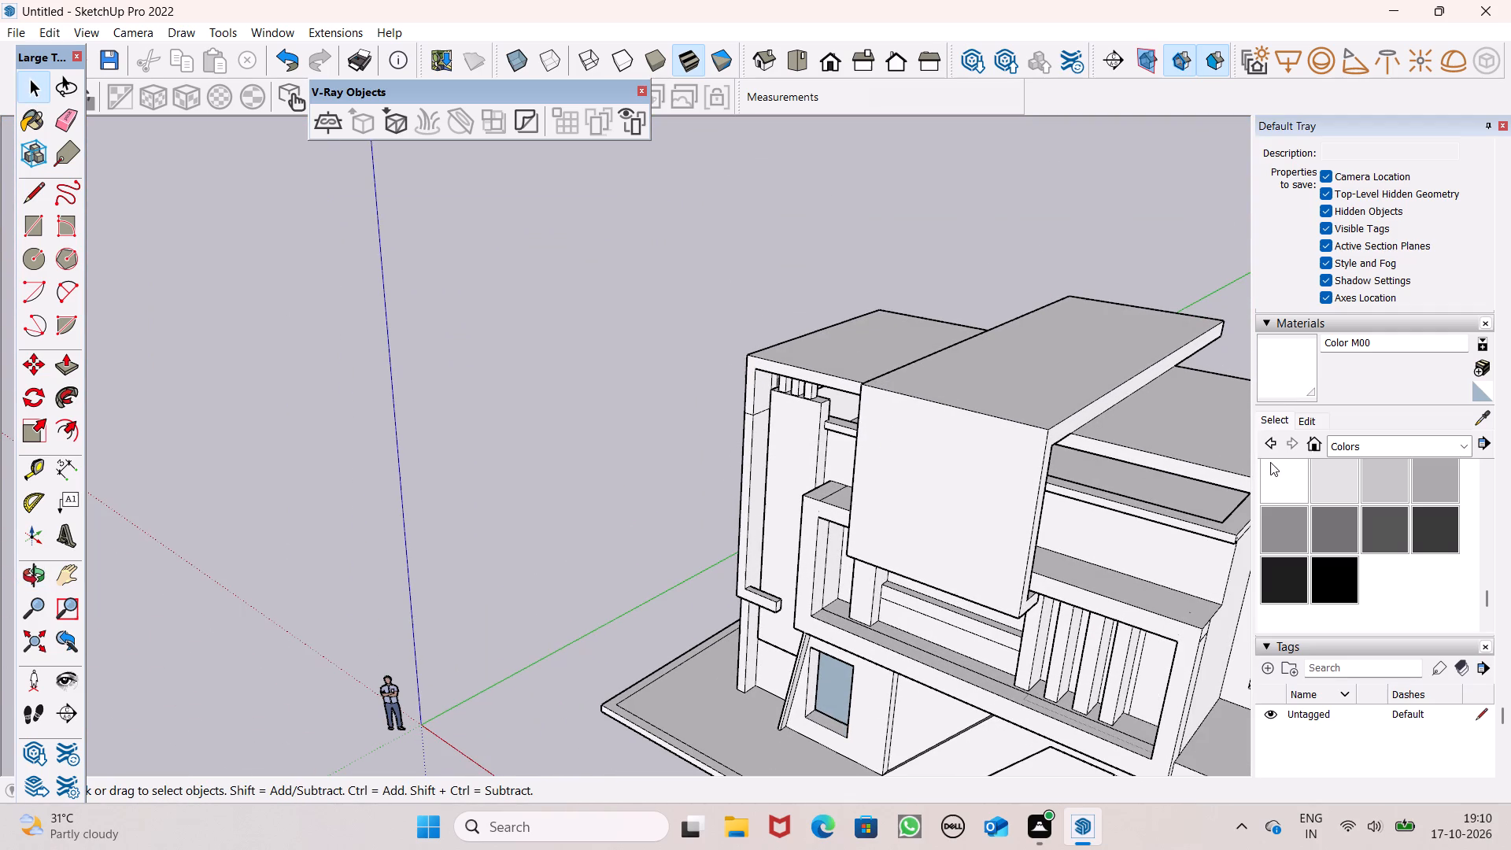
Examine the hanging panel, framed balcony and roof slabs from above and at a low front angle.
middle_click_drag(1270, 462, 1005, 399)
scroll(1003, 391, "down", 3)
middle_click_drag(1022, 398, 976, 407)
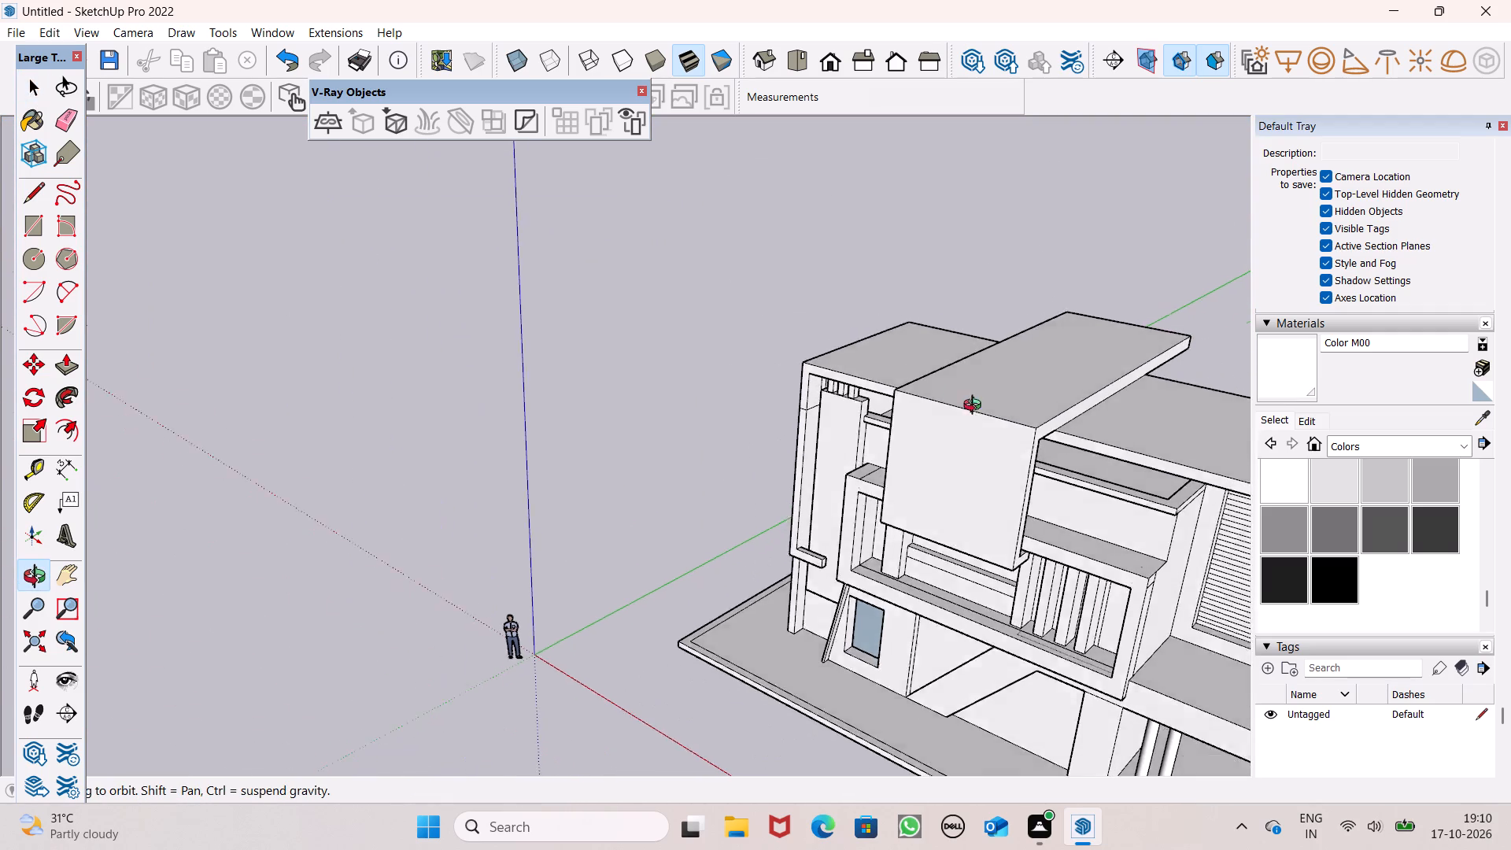
middle_click_drag(976, 407, 789, 326)
scroll(789, 326, "up", 1)
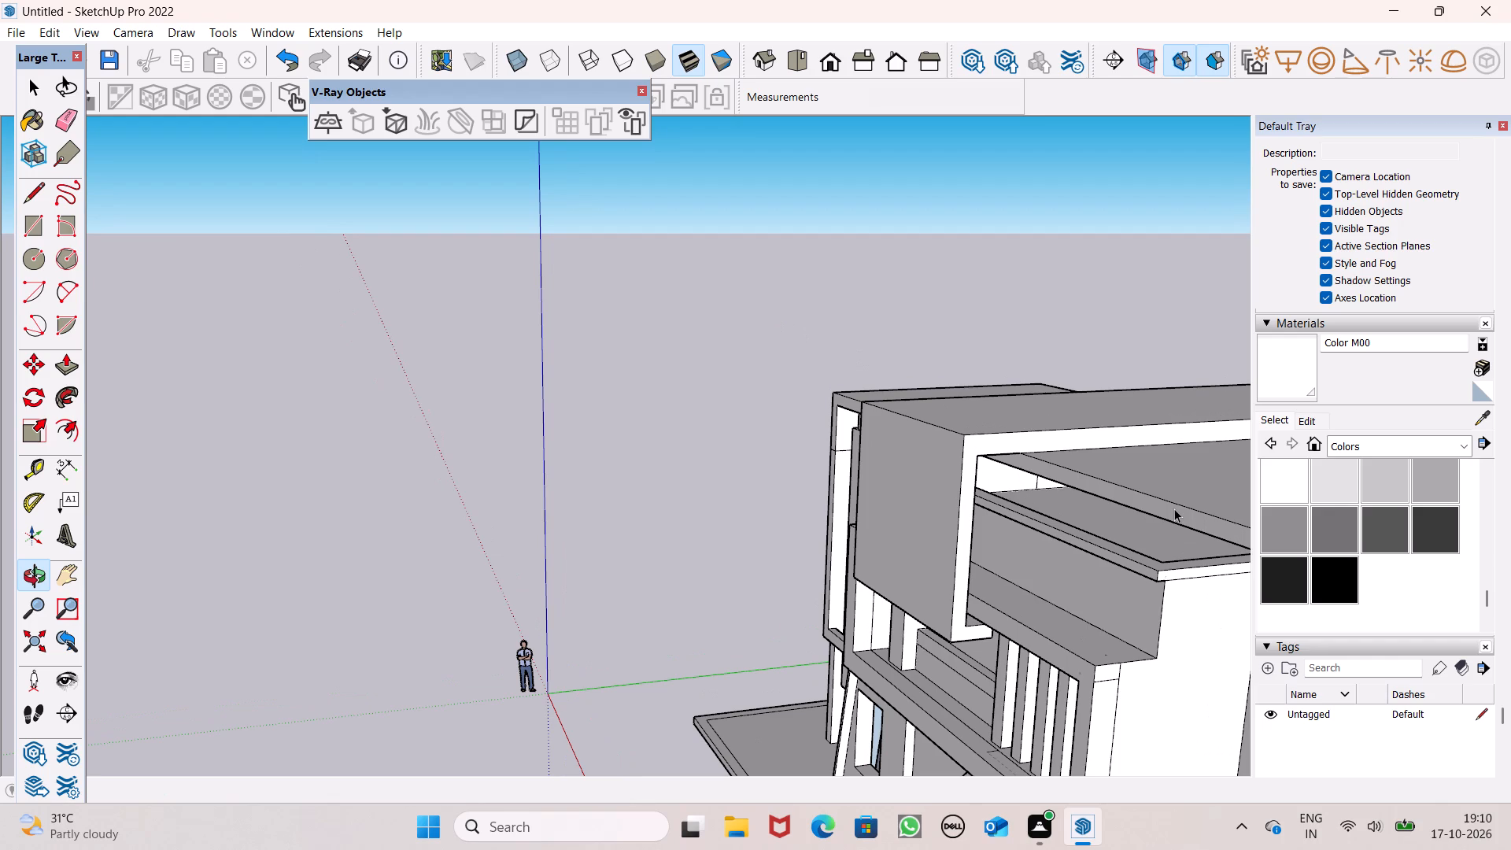
scroll(871, 408, "down", 6)
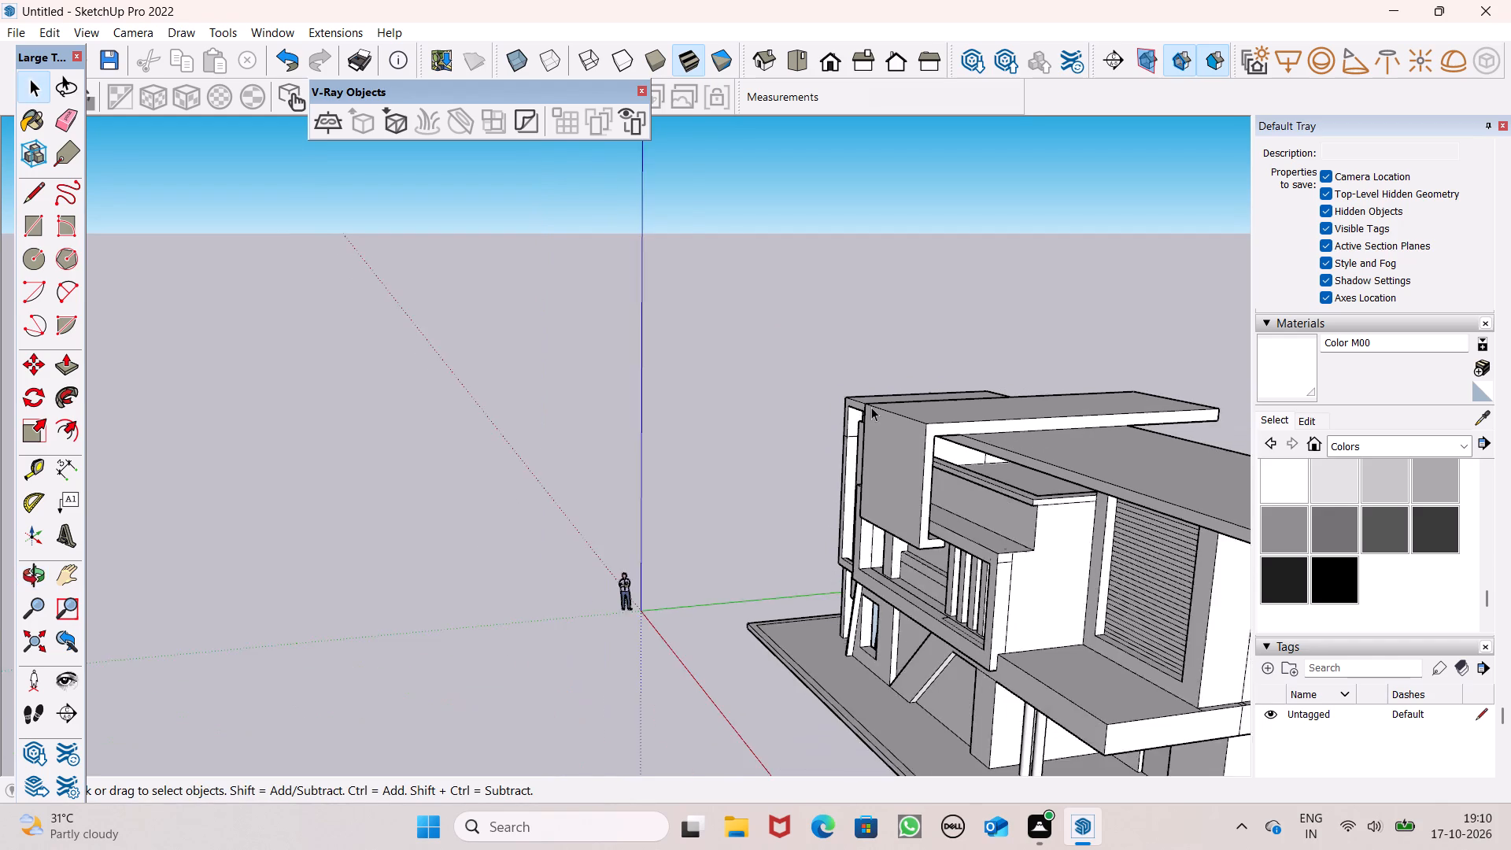
scroll(871, 407, "down", 12)
Draw a vertical line about 1' 1/2" long across the long roof slab's rear edge face, near the small wall's end.
middle_click_drag(996, 447, 635, 521)
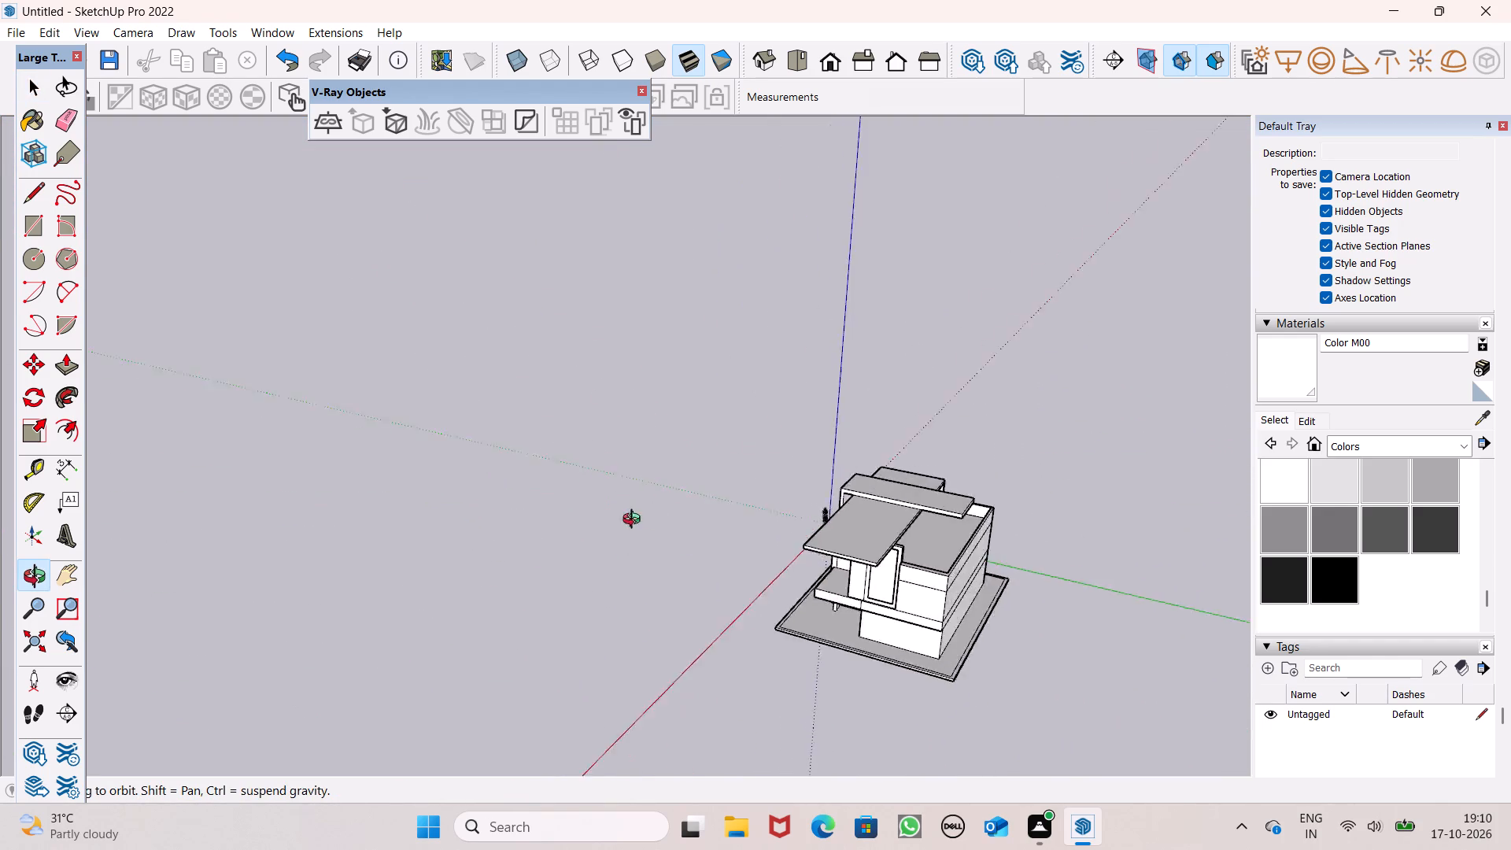
middle_click_drag(635, 521, 502, 513)
scroll(704, 576, "up", 4)
middle_click_drag(822, 560, 577, 496)
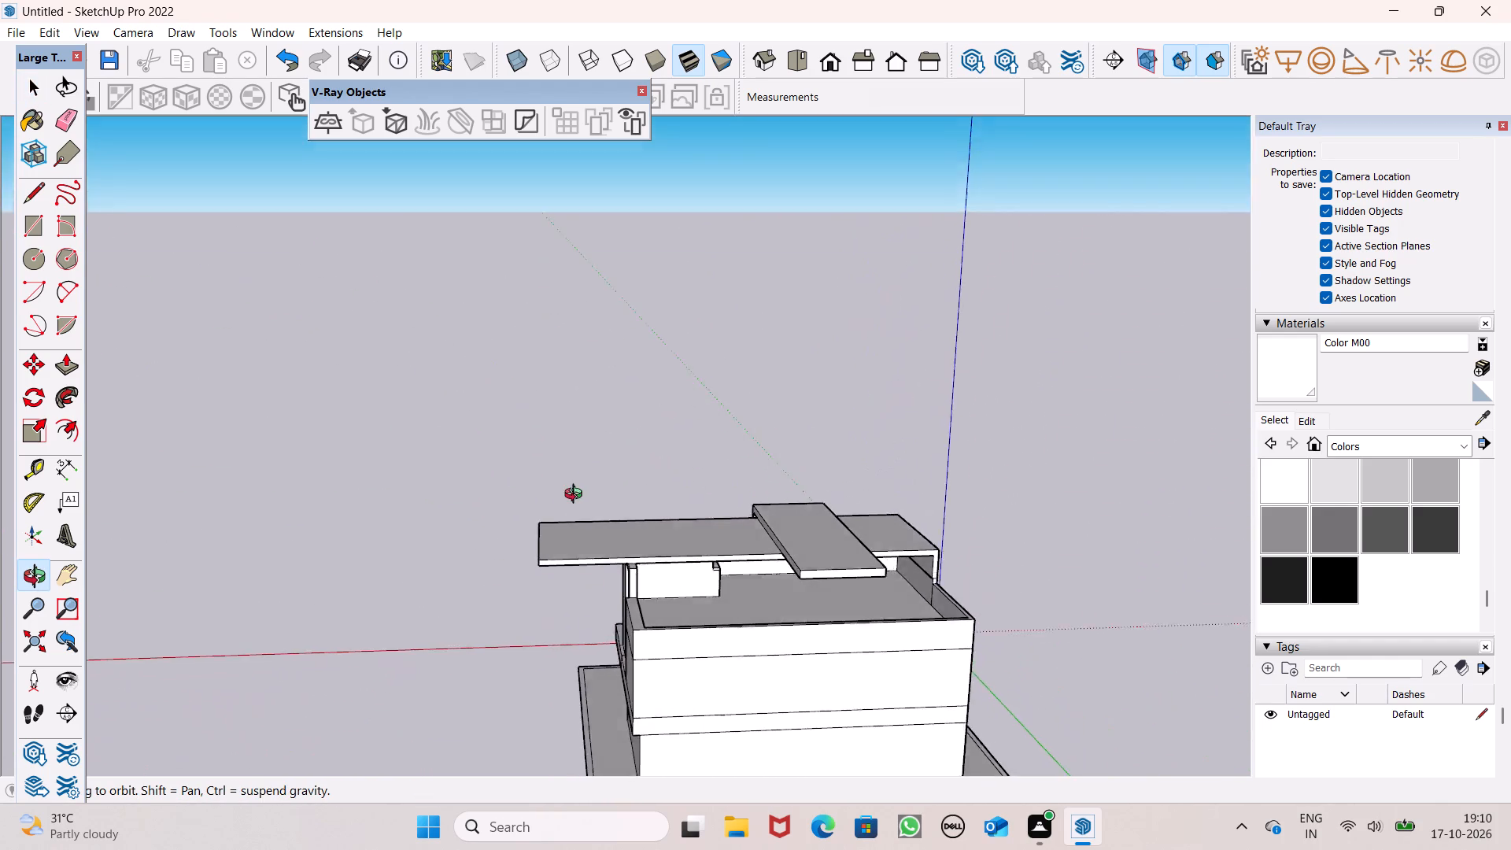
middle_click_drag(577, 496, 493, 447)
scroll(493, 447, "up", 1)
scroll(728, 569, "up", 7)
middle_click_drag(682, 527, 673, 596)
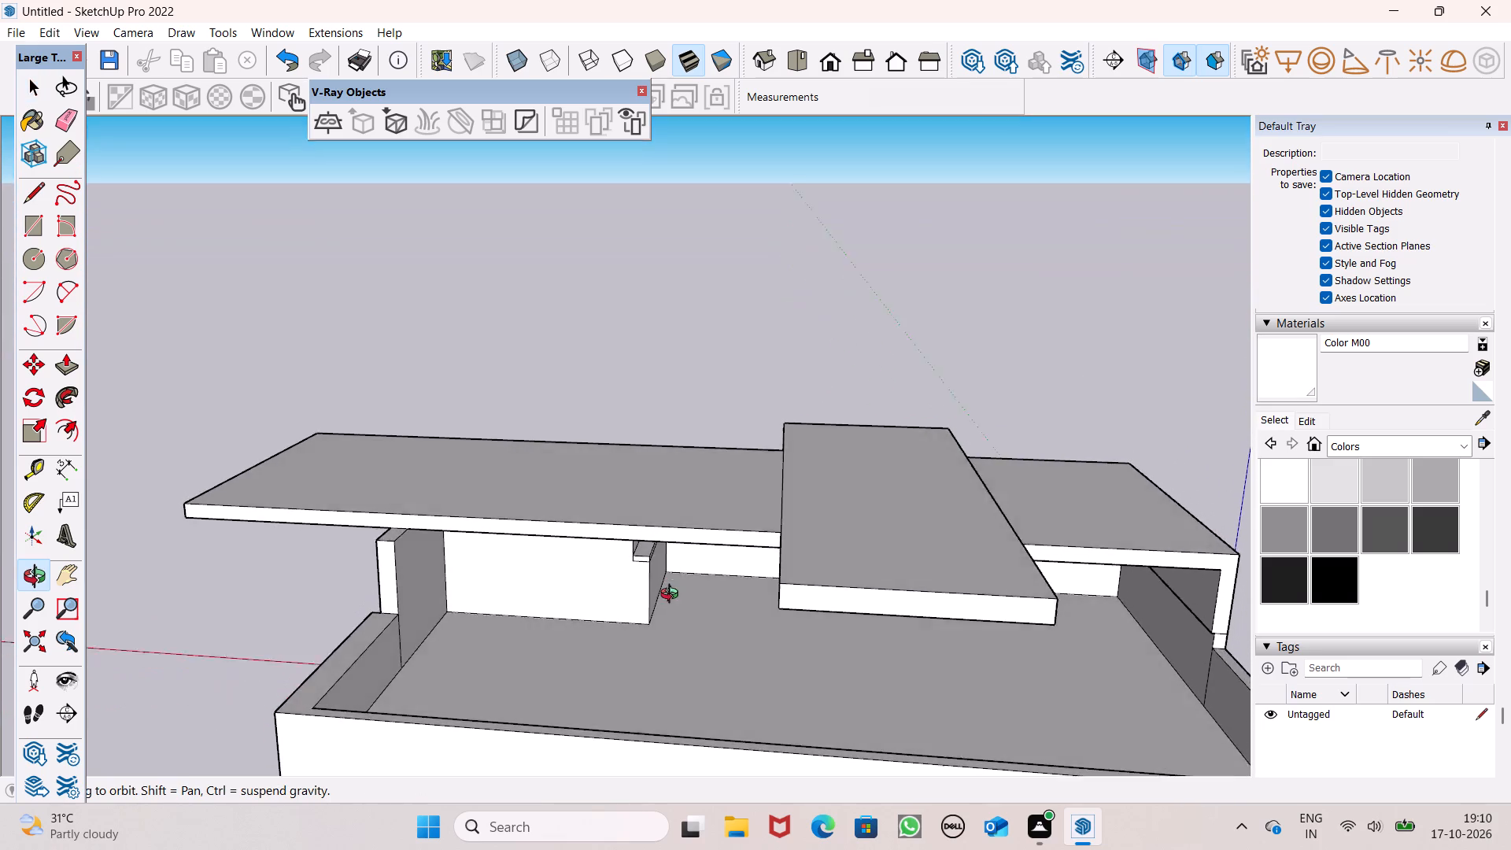
middle_click_drag(673, 596, 701, 634)
scroll(696, 485, "down", 4)
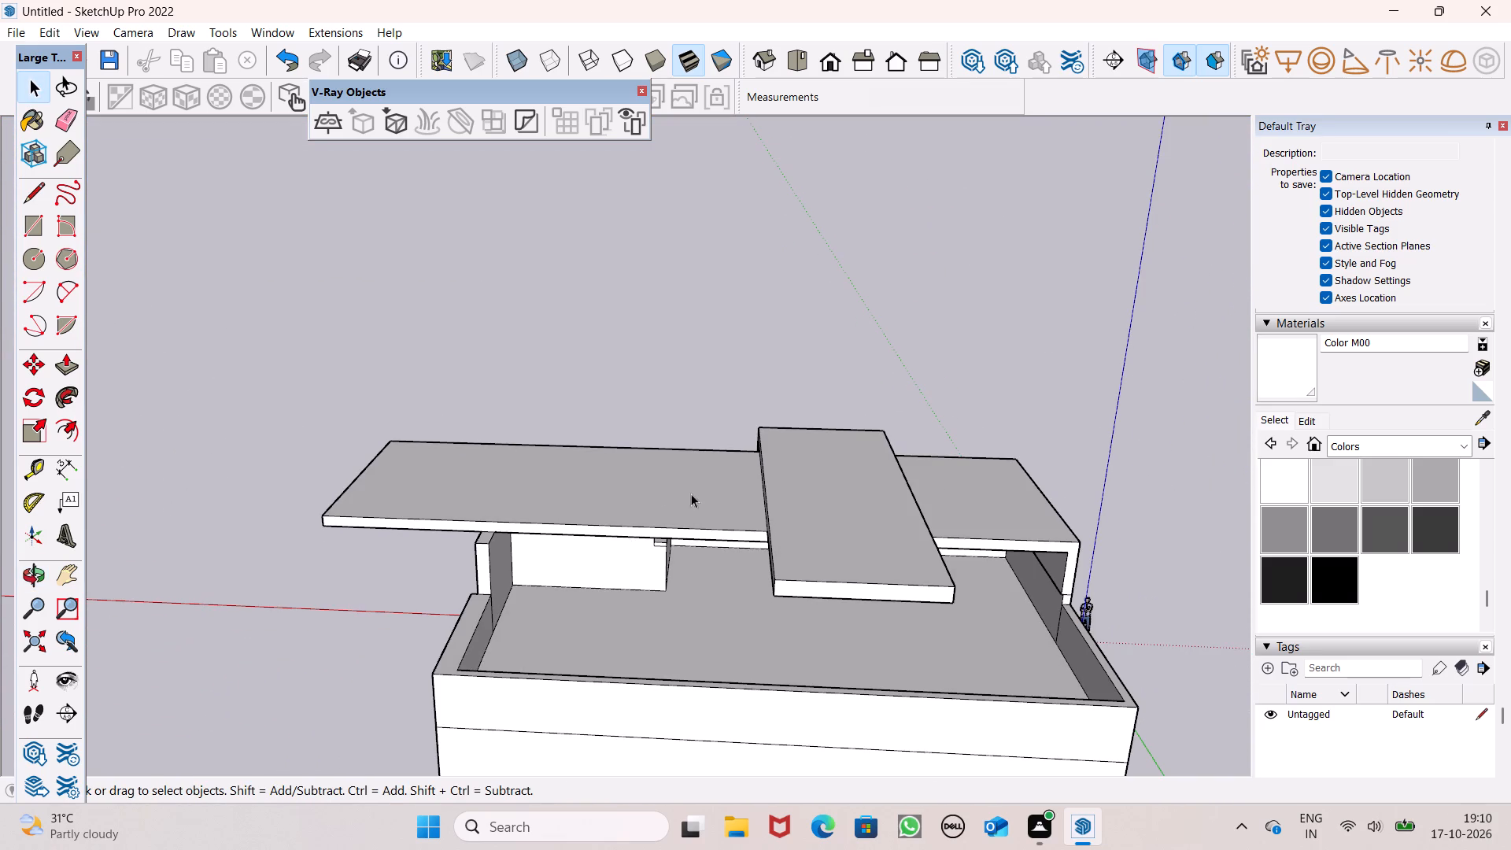
left_click(28, 197)
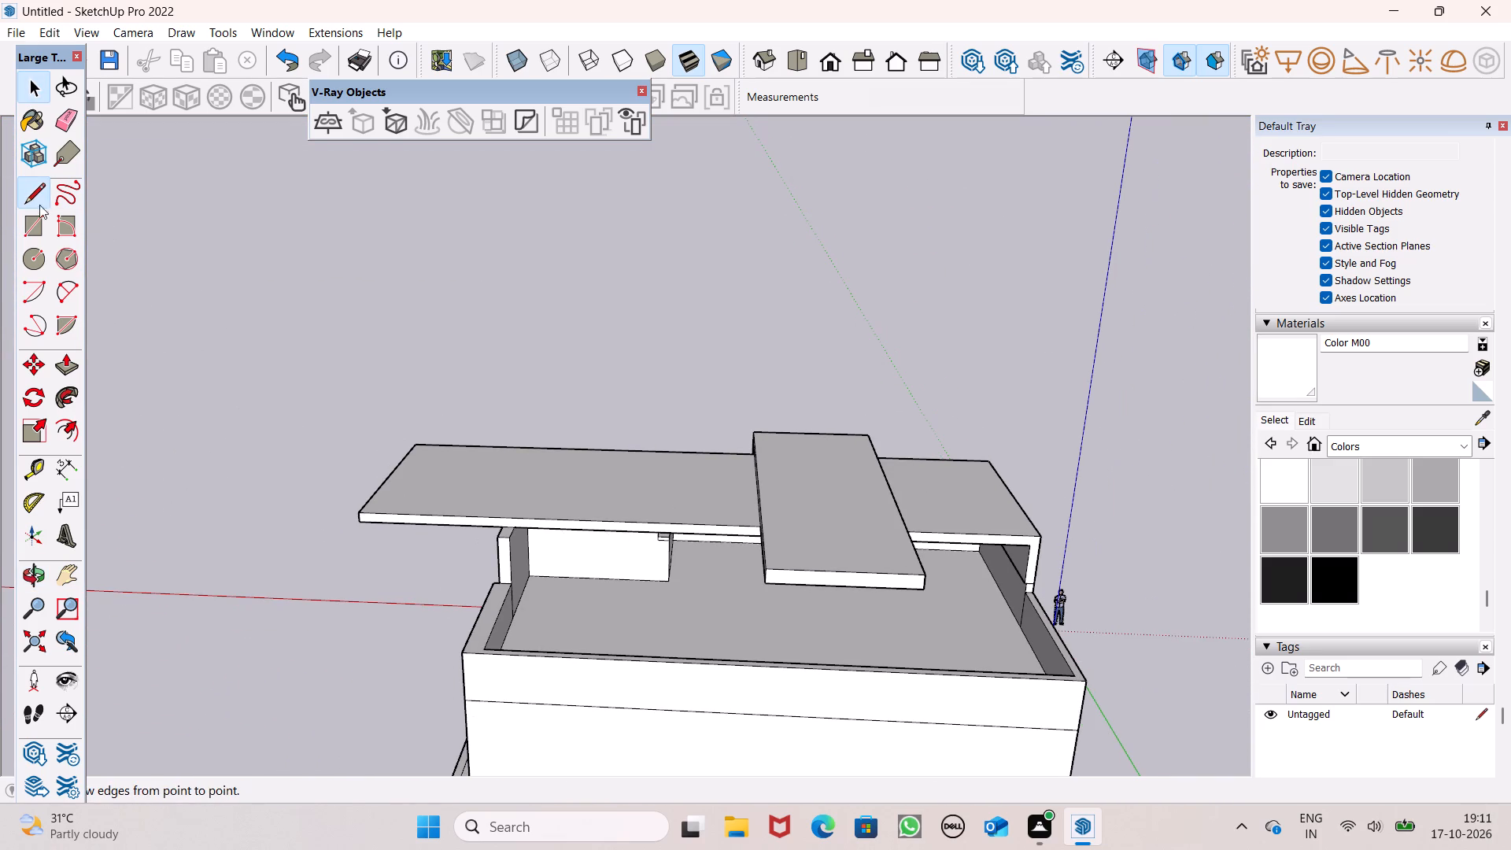
scroll(504, 499, "up", 6)
left_click(738, 560)
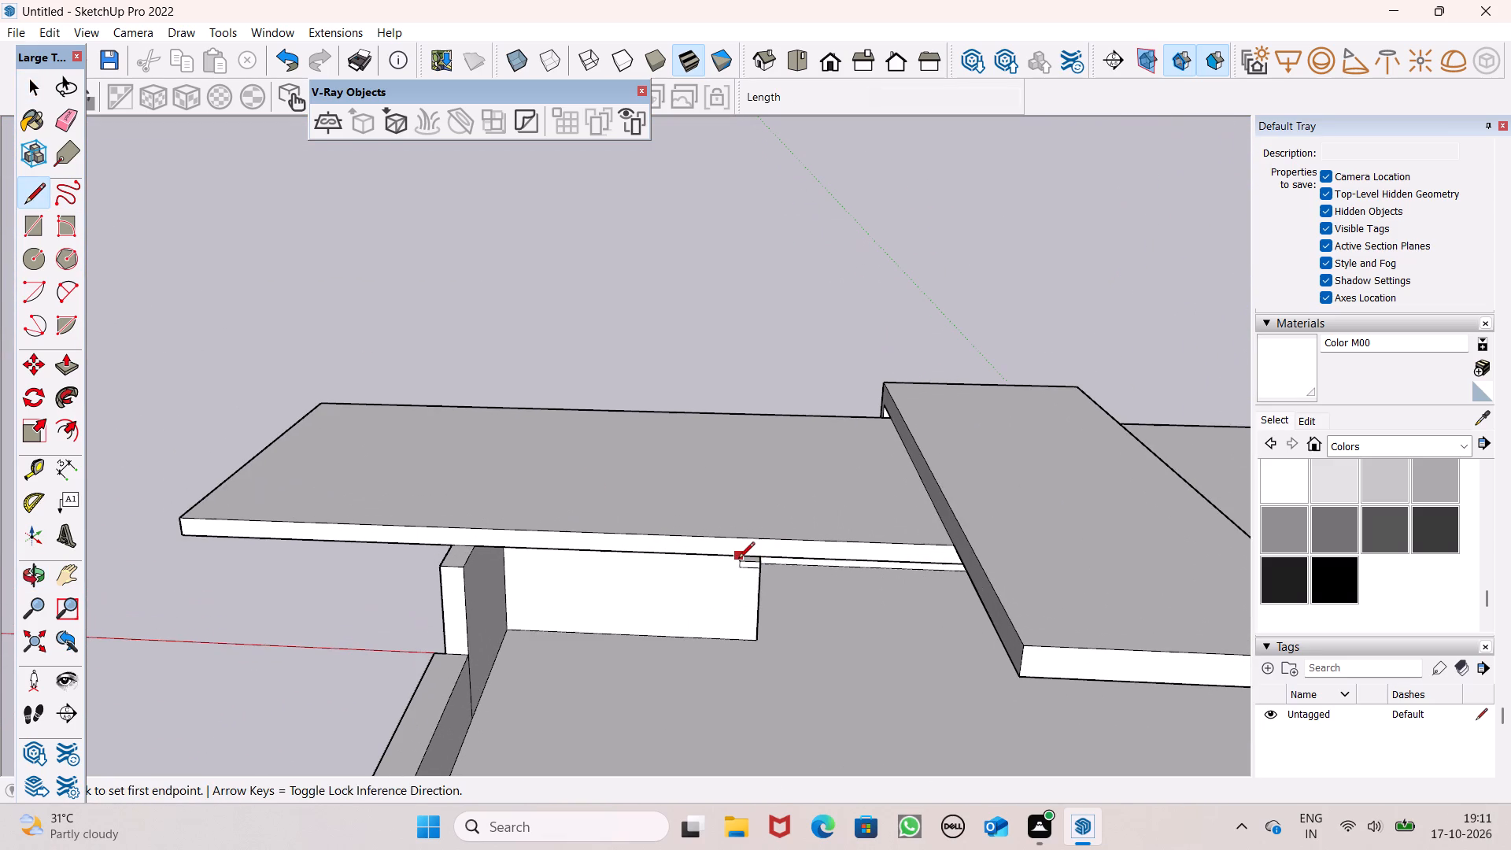
left_click(735, 541)
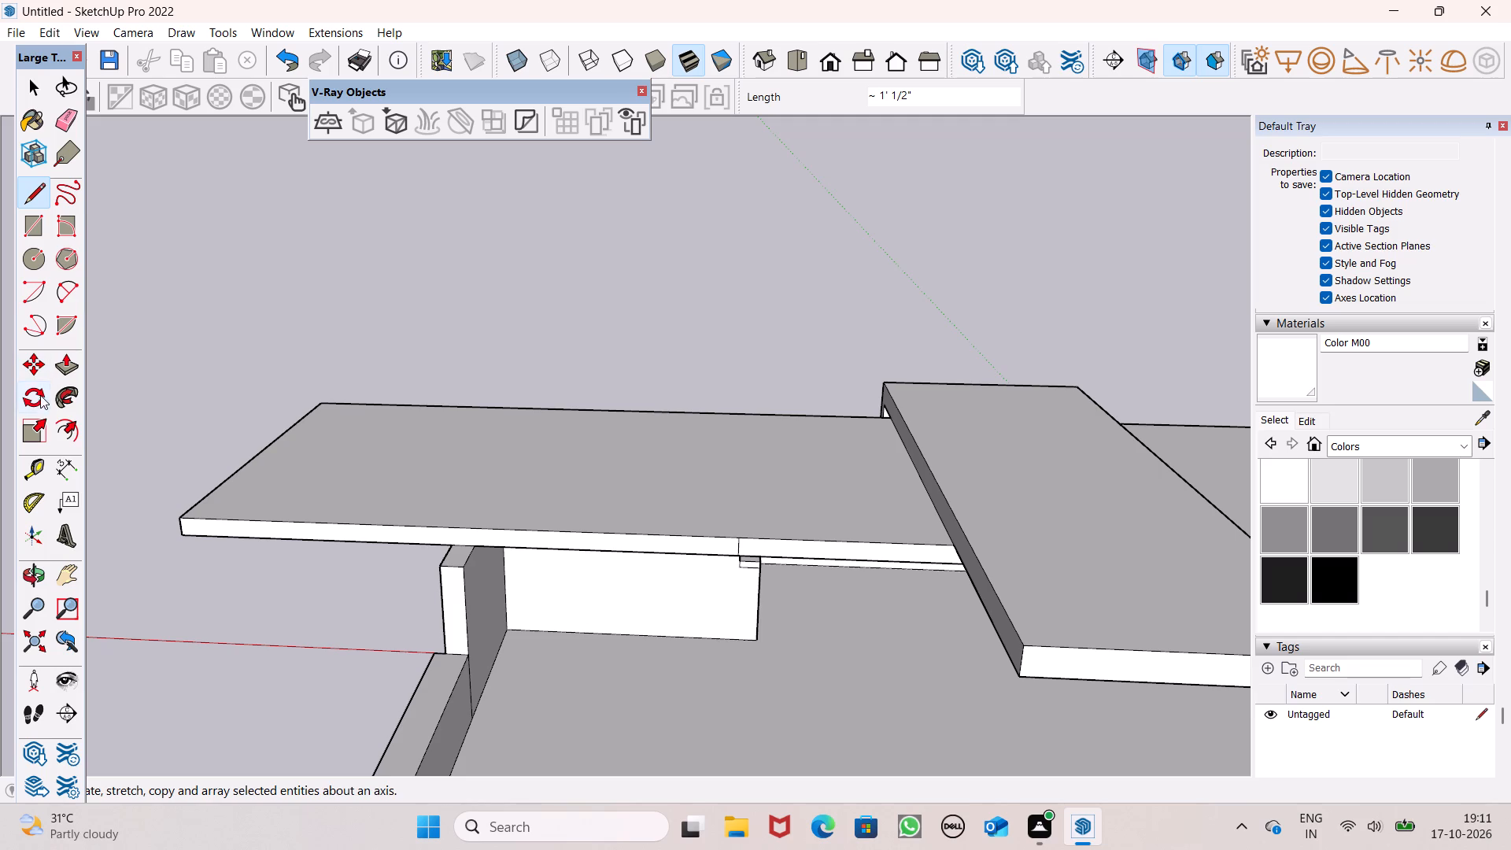
Push the split rear edge inward to notch the long roof slab, then pull it back out about 2'.
left_click(61, 368)
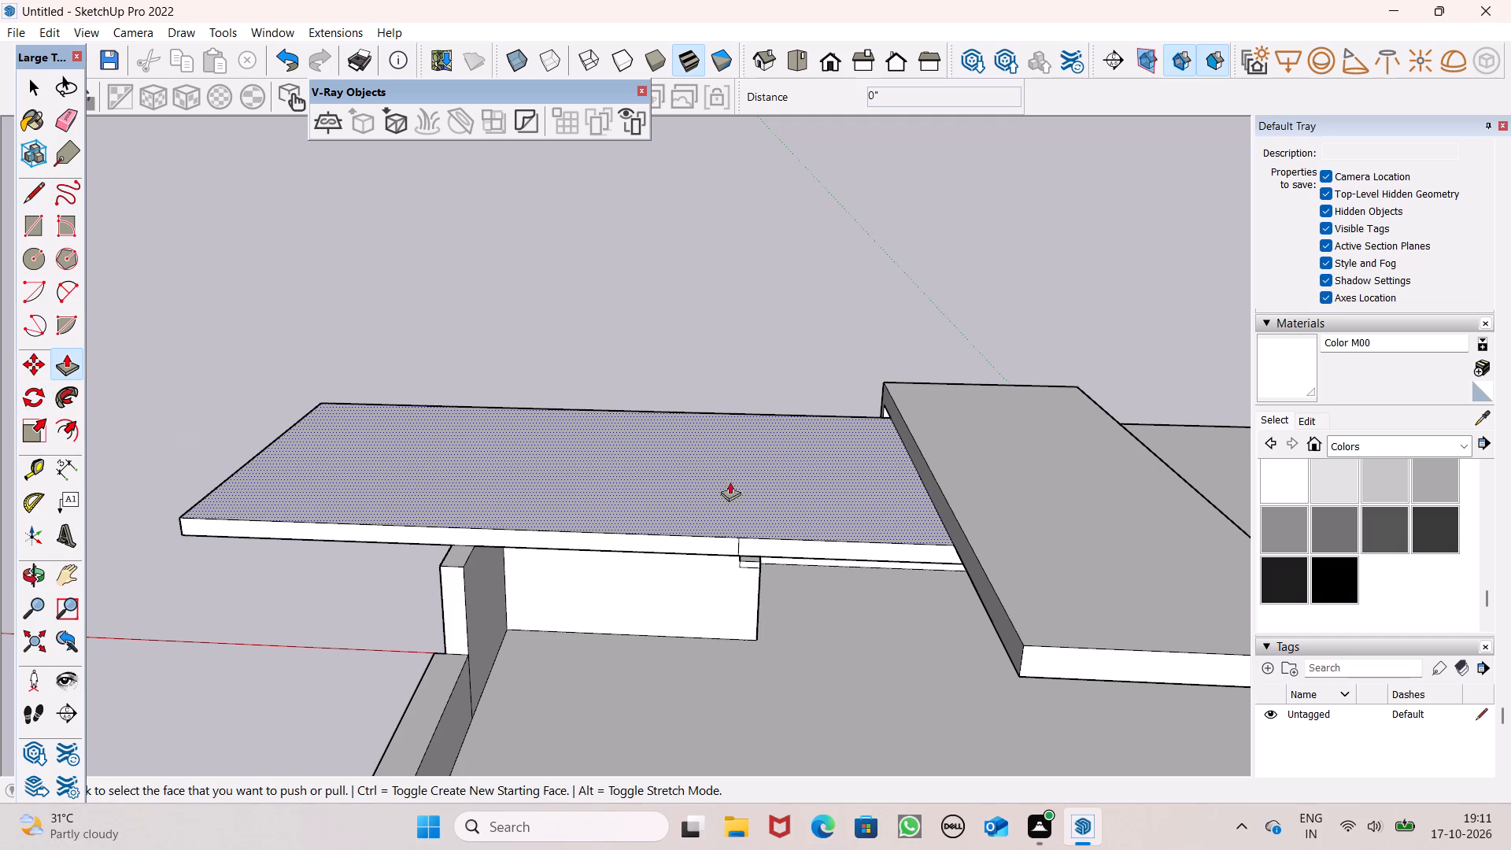
left_click_drag(861, 547, 859, 499)
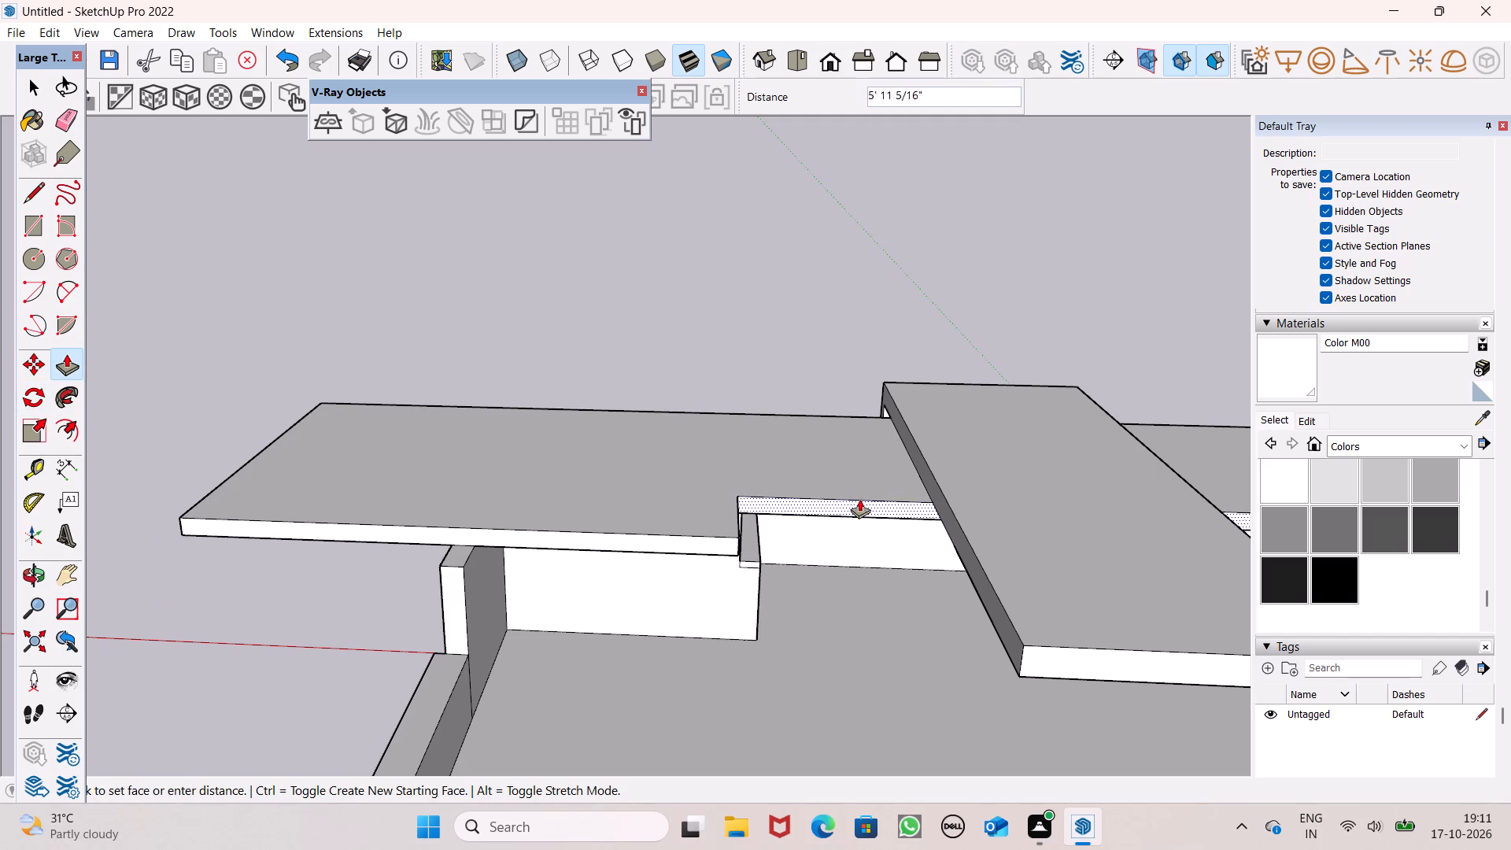
left_click_drag(859, 499, 862, 475)
middle_click_drag(833, 570, 635, 569)
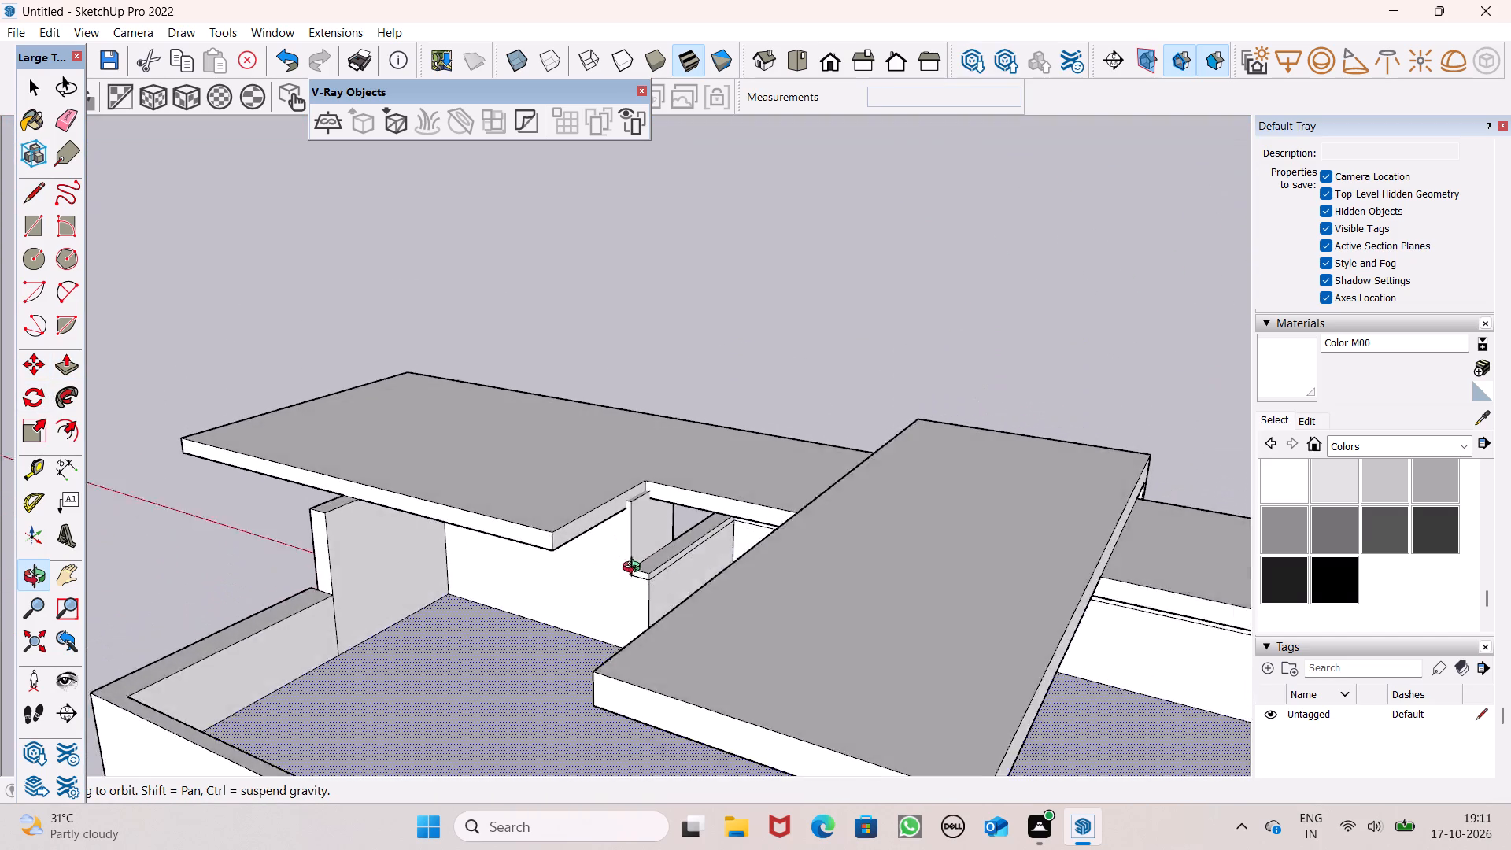
middle_click_drag(635, 569, 645, 592)
scroll(643, 519, "up", 6)
left_click_drag(677, 487, 648, 515)
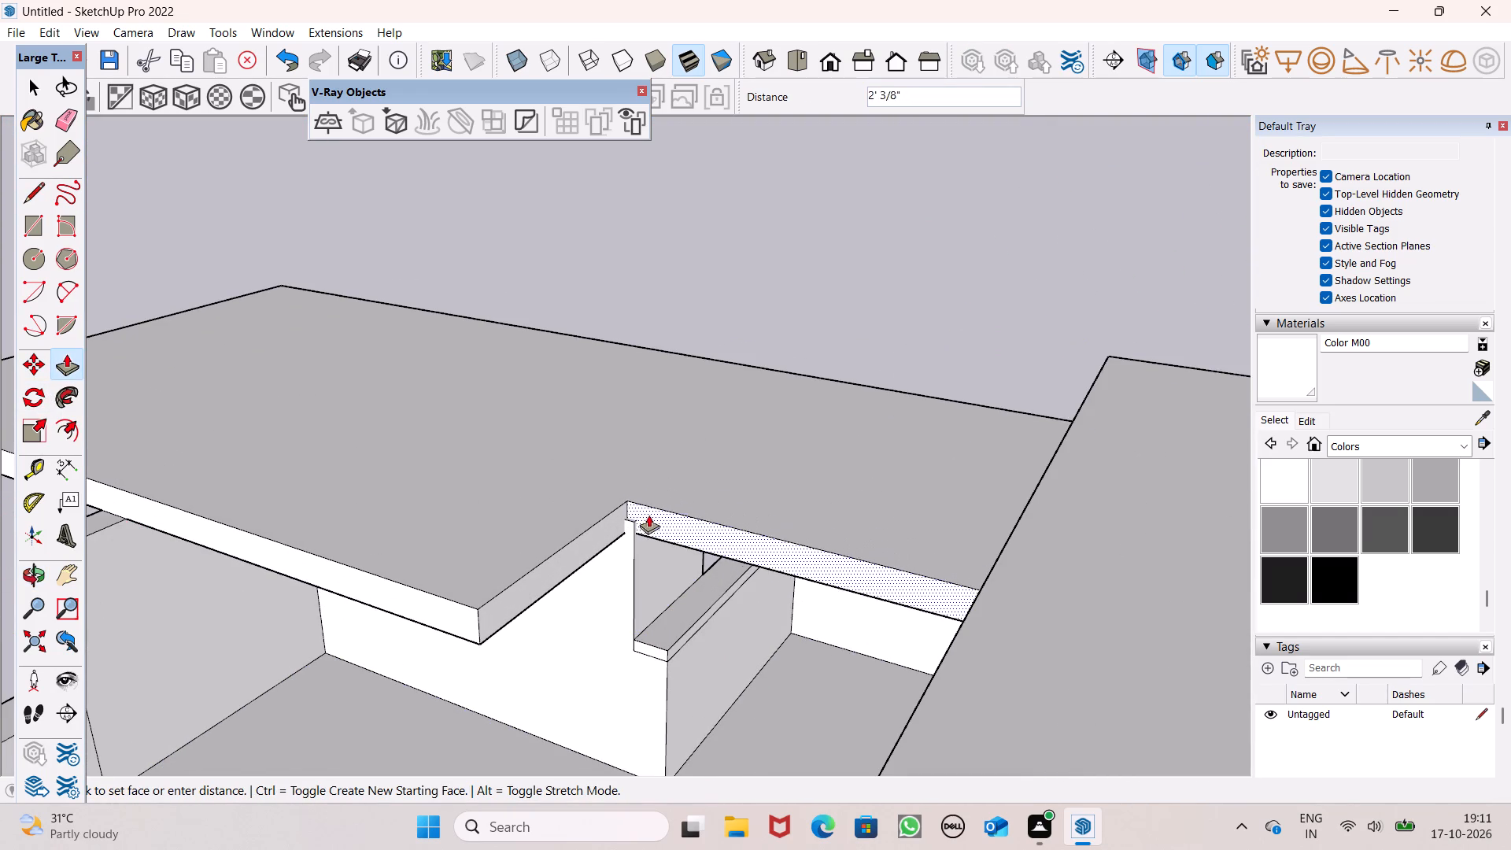
left_click_drag(648, 515, 645, 516)
Examine the notched roof slab from the rear, from below and from the side of the house.
scroll(609, 466, "down", 5)
middle_click_drag(599, 482, 798, 422)
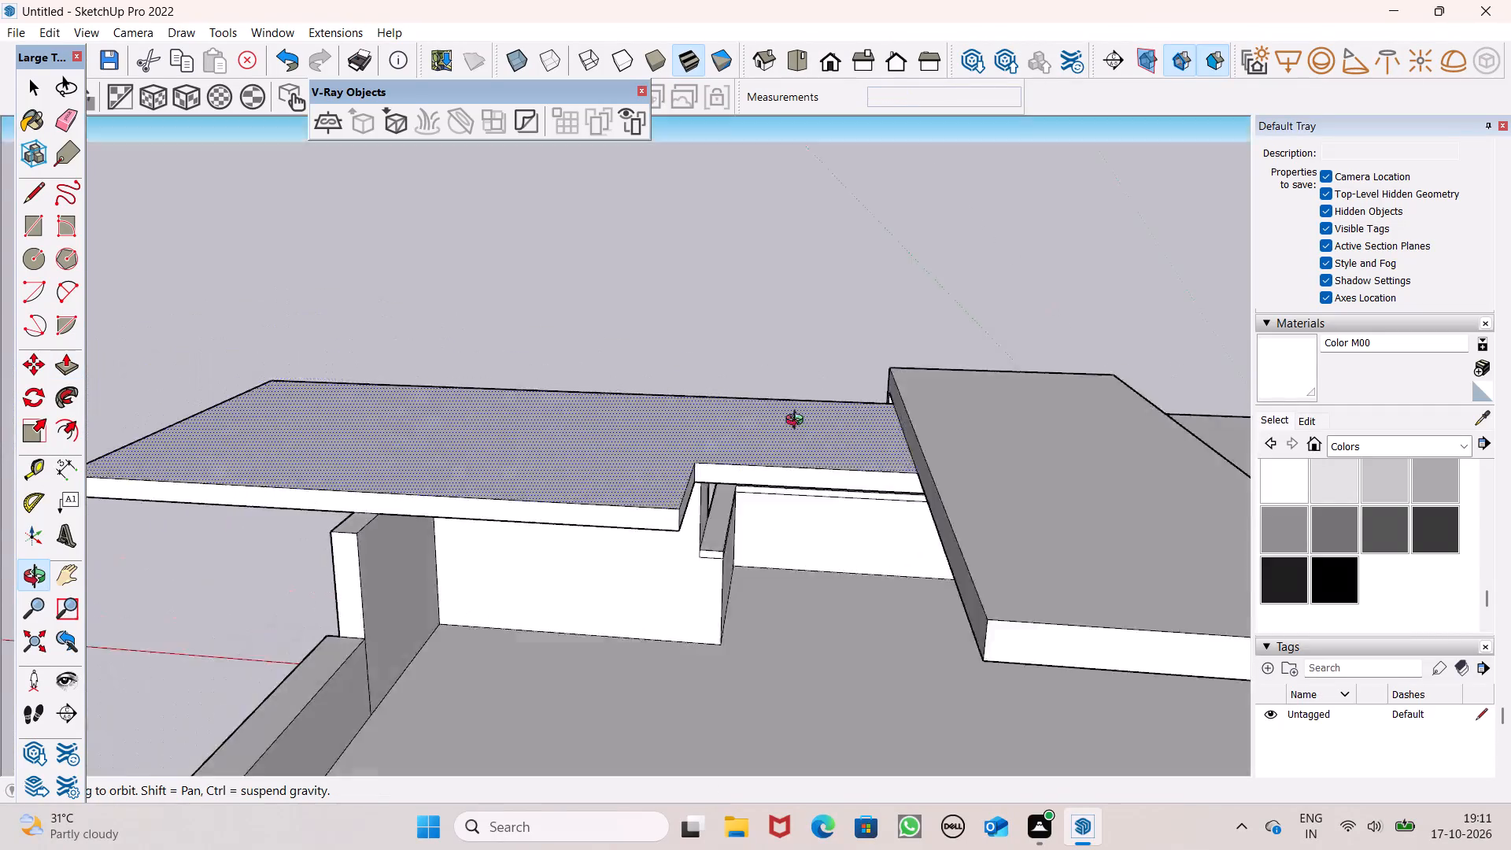
middle_click_drag(798, 422, 1018, 282)
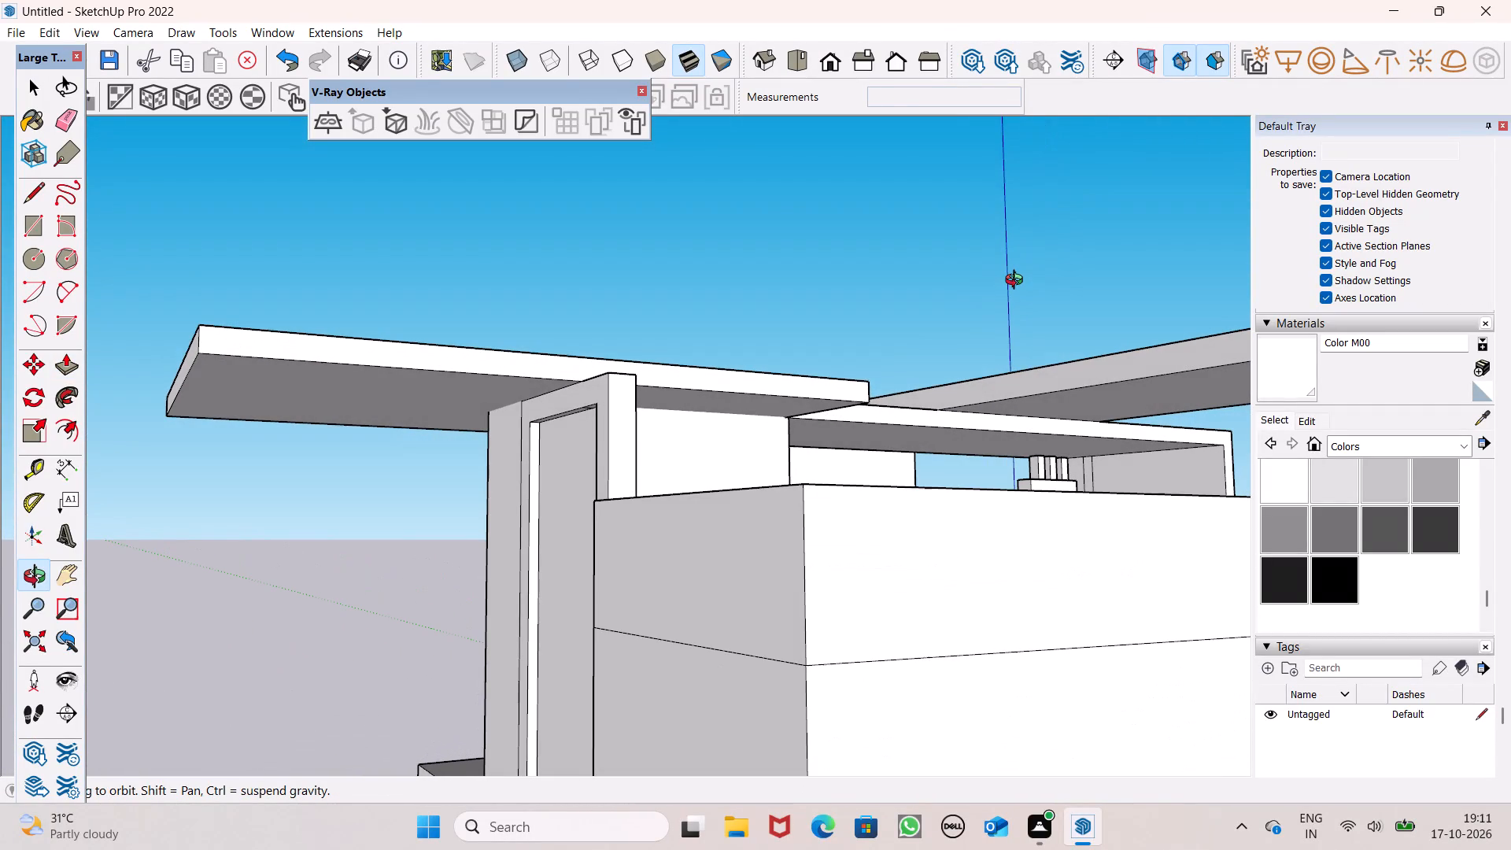
middle_click_drag(1018, 282, 1054, 390)
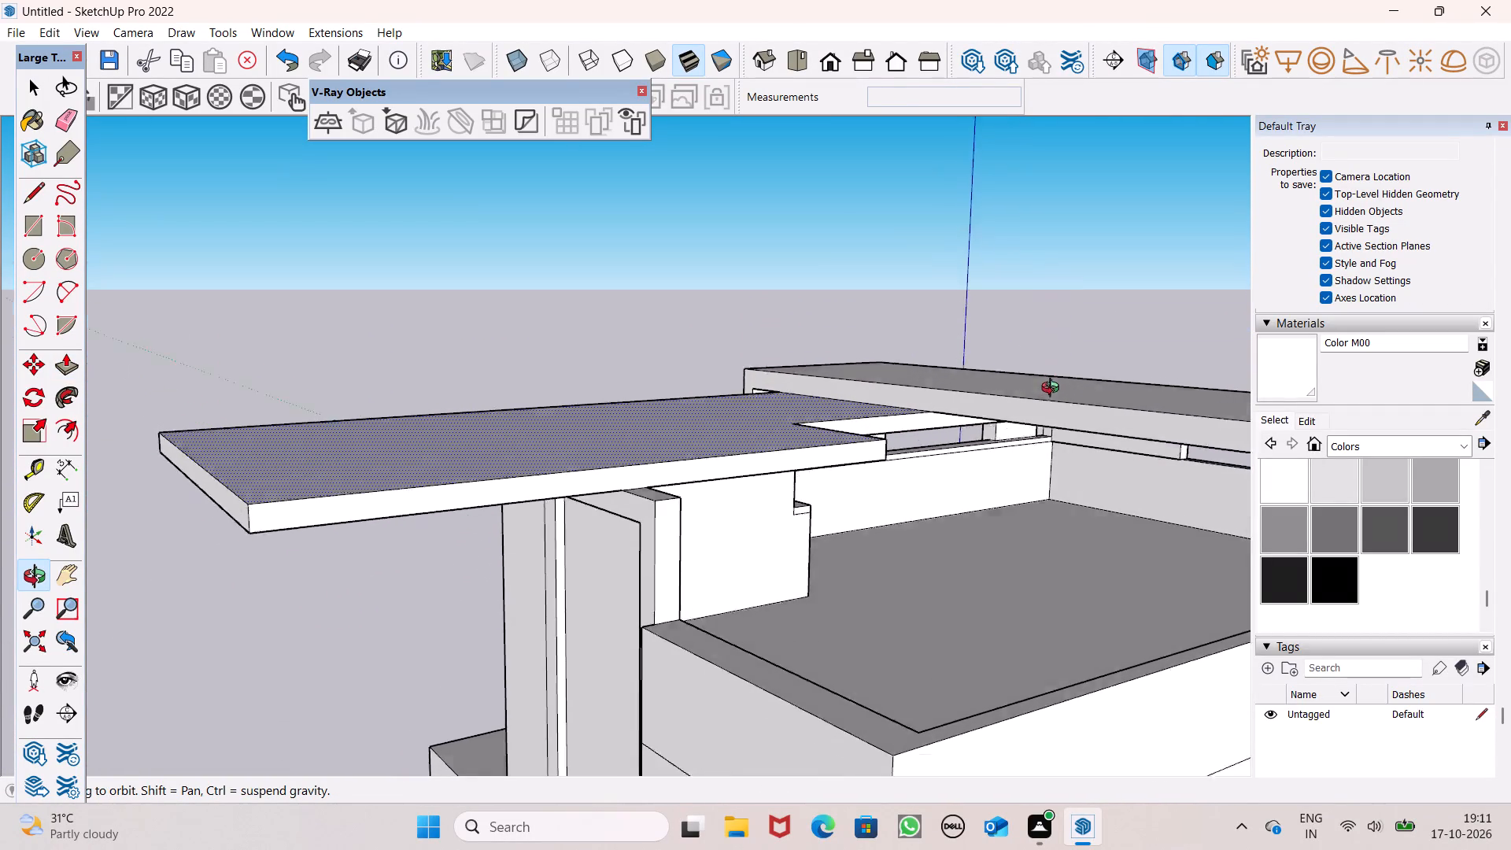
middle_click_drag(1054, 390, 1052, 399)
scroll(948, 368, "down", 9)
scroll(837, 434, "up", 1)
middle_click_drag(837, 434, 1034, 403)
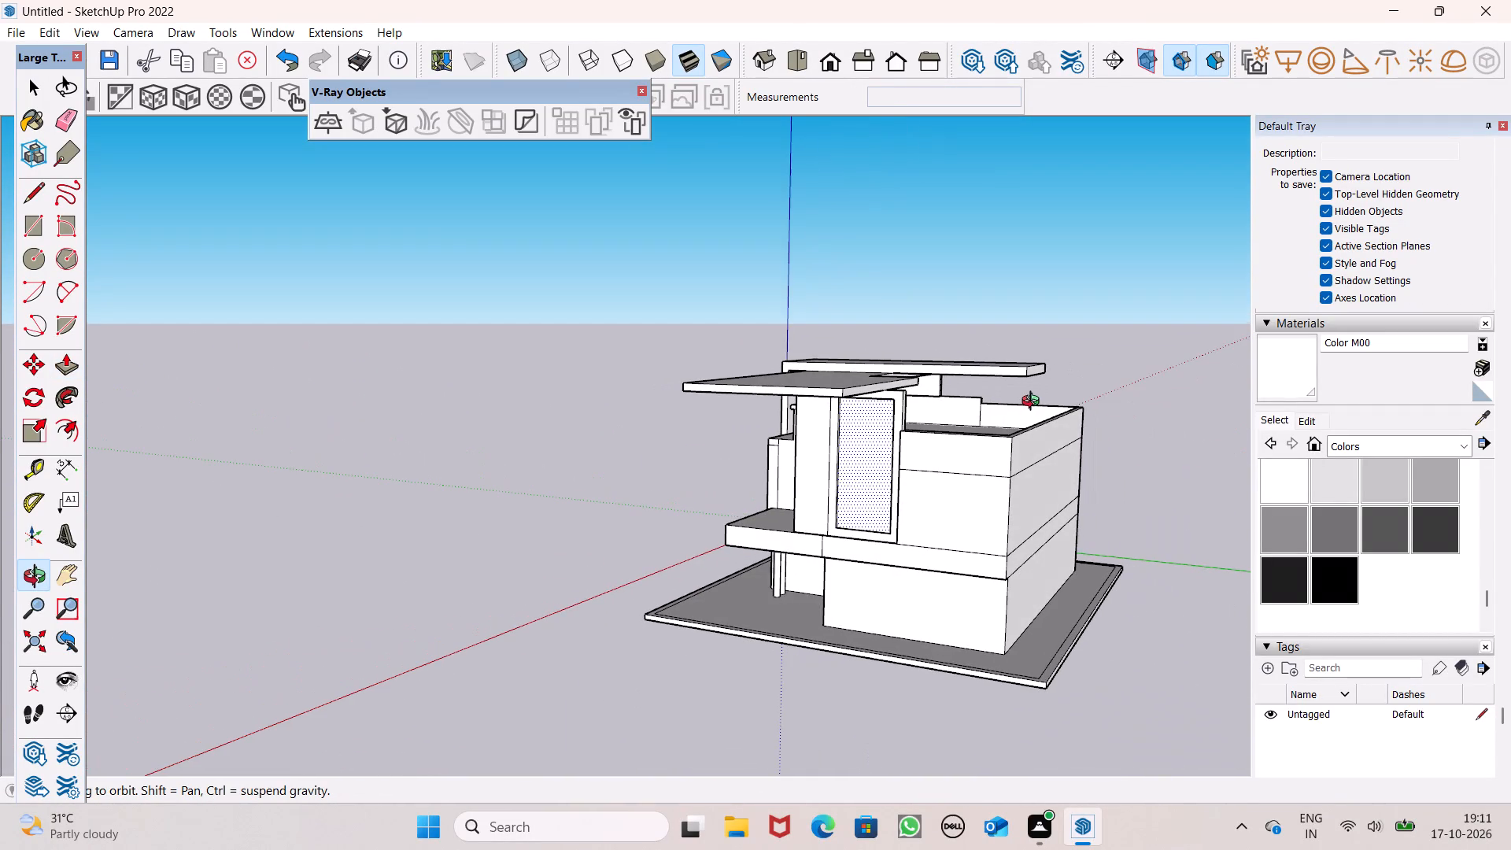
middle_click_drag(1034, 403, 1432, 416)
Shorten the long roof slab's overhang beyond the louvred volume by pushing its end face inward about 7' 8".
middle_click_drag(648, 348, 851, 353)
scroll(873, 381, "up", 9)
middle_click_drag(833, 385, 697, 296)
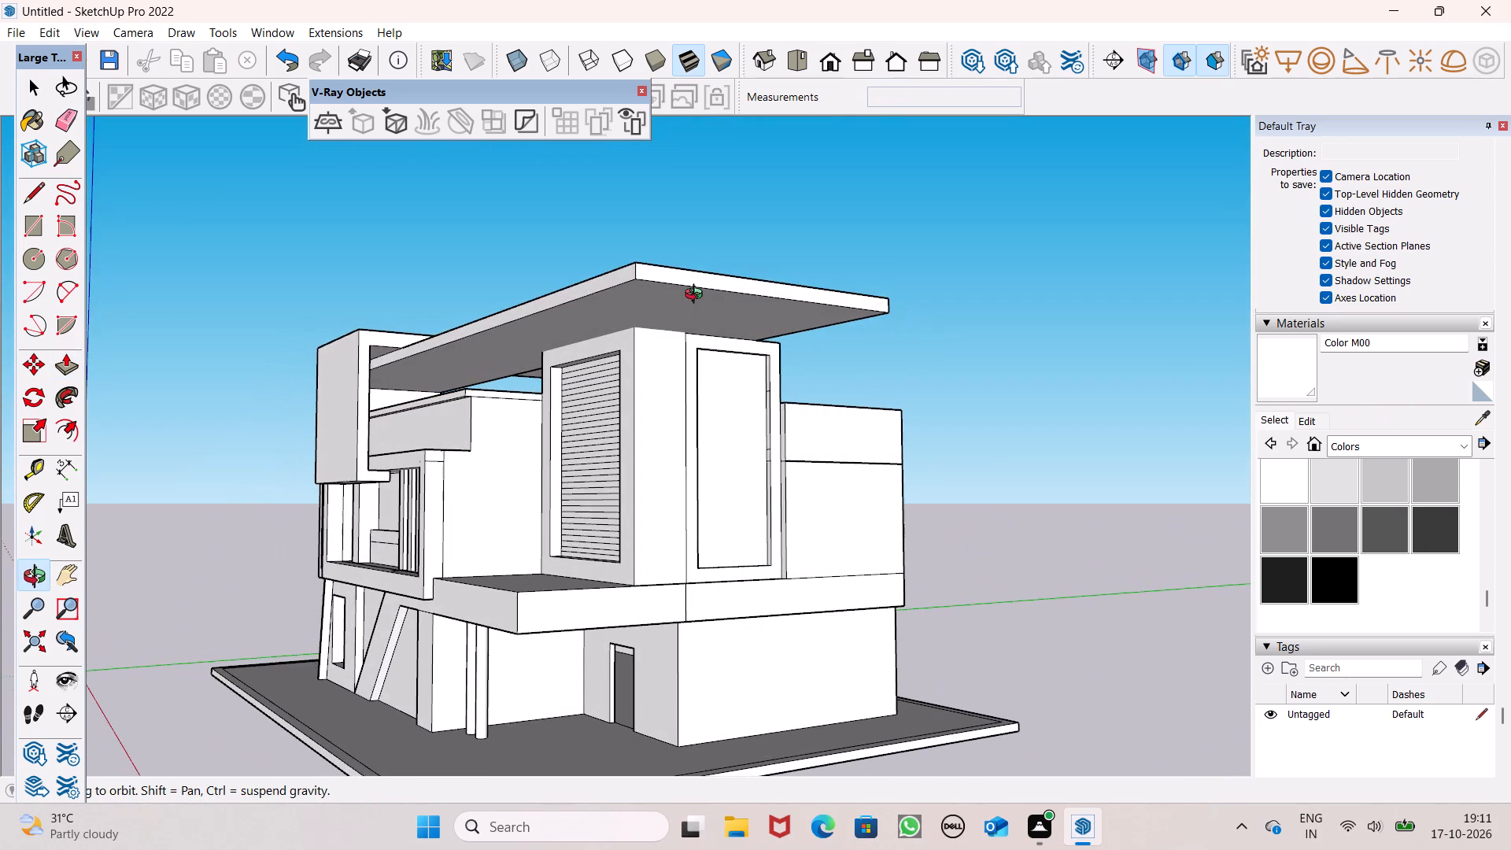
middle_click_drag(697, 296, 644, 302)
left_click_drag(645, 282, 648, 283)
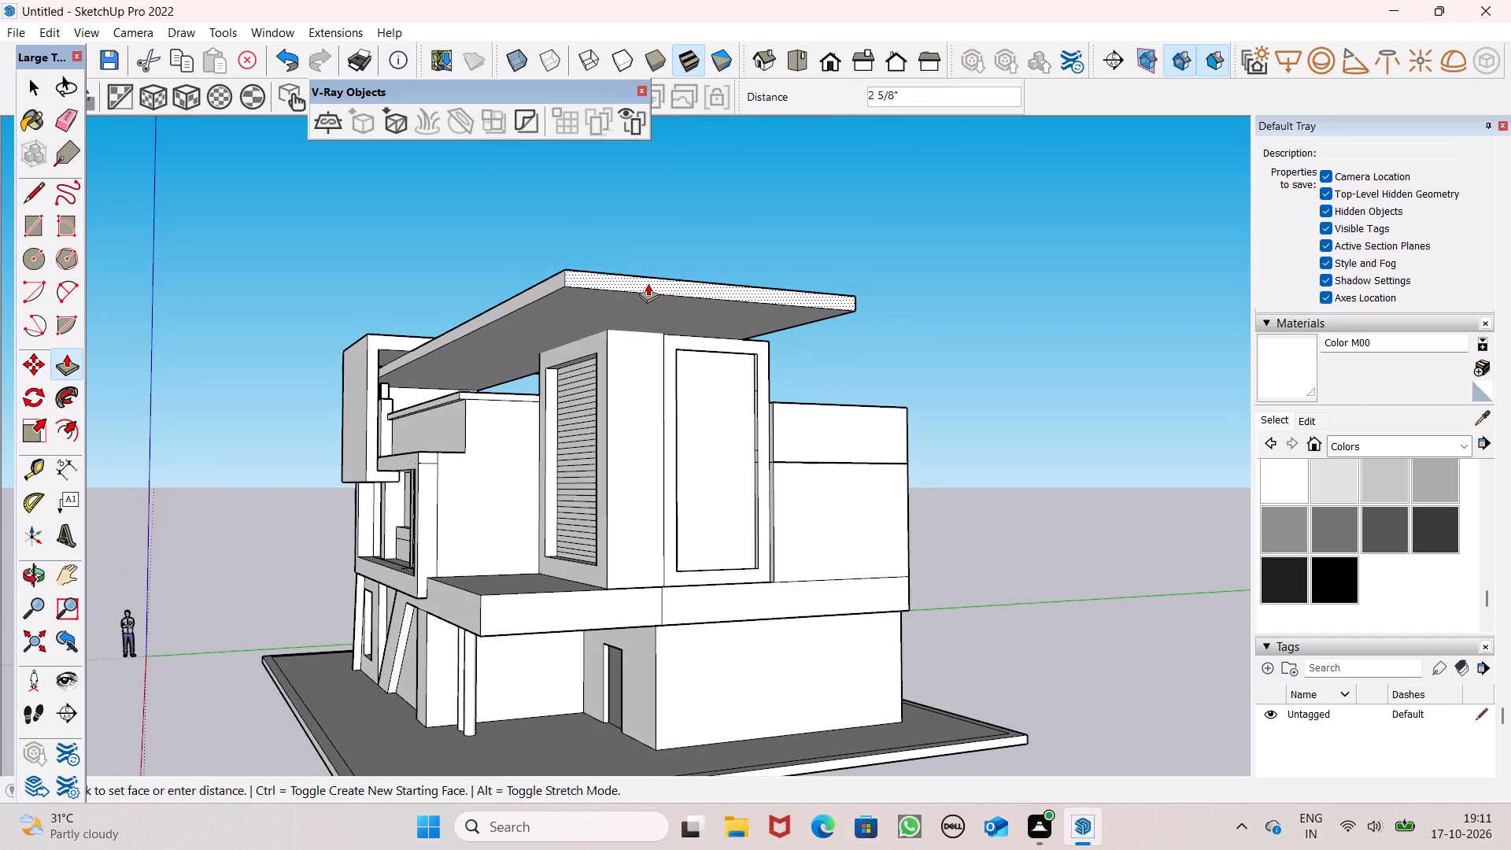
left_click_drag(648, 283, 656, 298)
left_click_drag(671, 279, 625, 305)
Push the same roof slab end face inward about another 5' 4" to tighten the overhang.
middle_click_drag(699, 338, 518, 364)
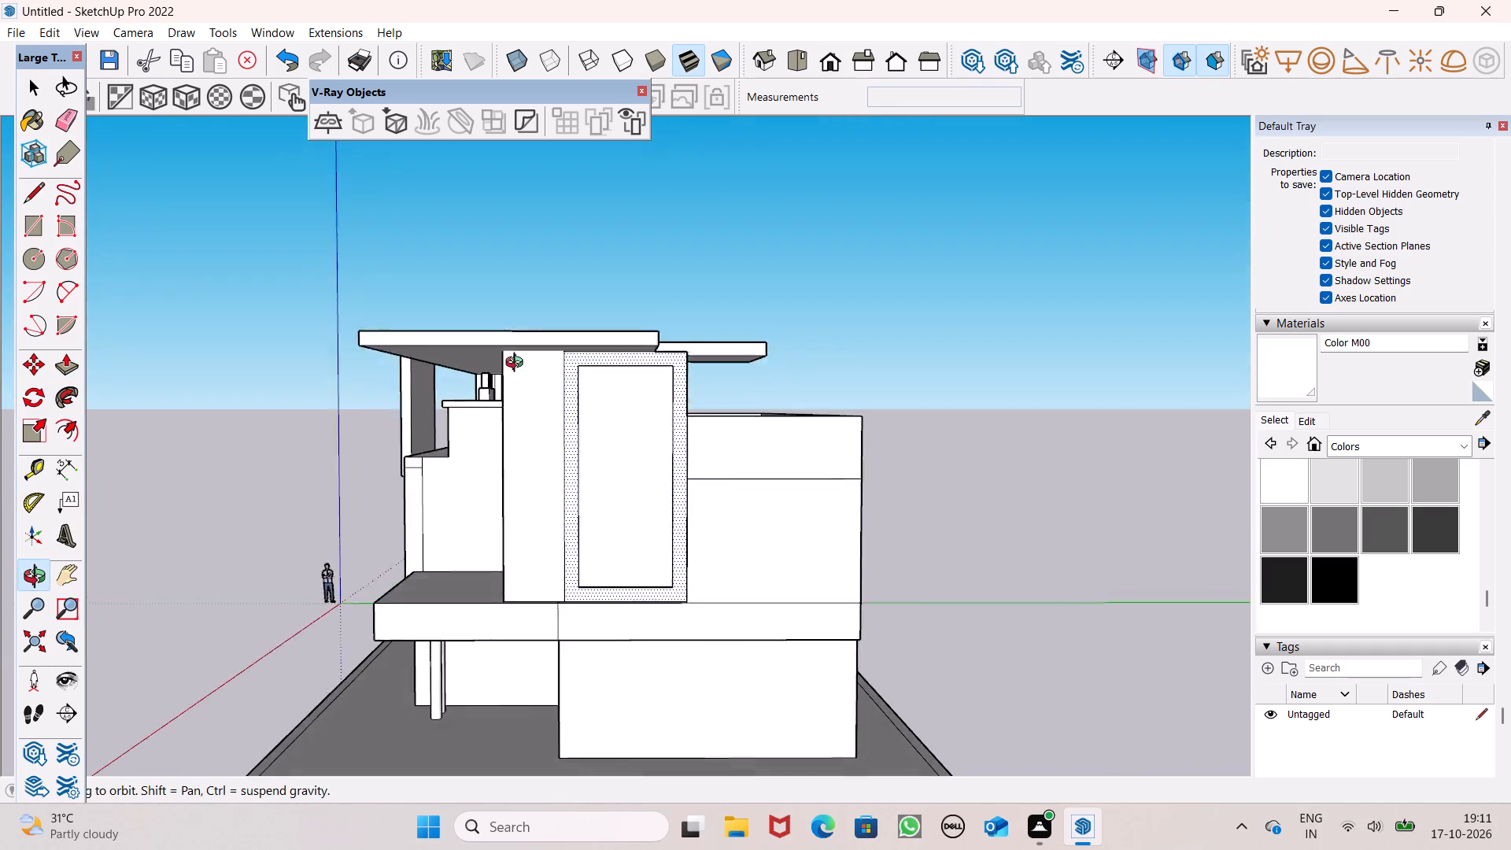
middle_click_drag(518, 364, 323, 378)
scroll(640, 327, "down", 5)
middle_click_drag(663, 352, 549, 561)
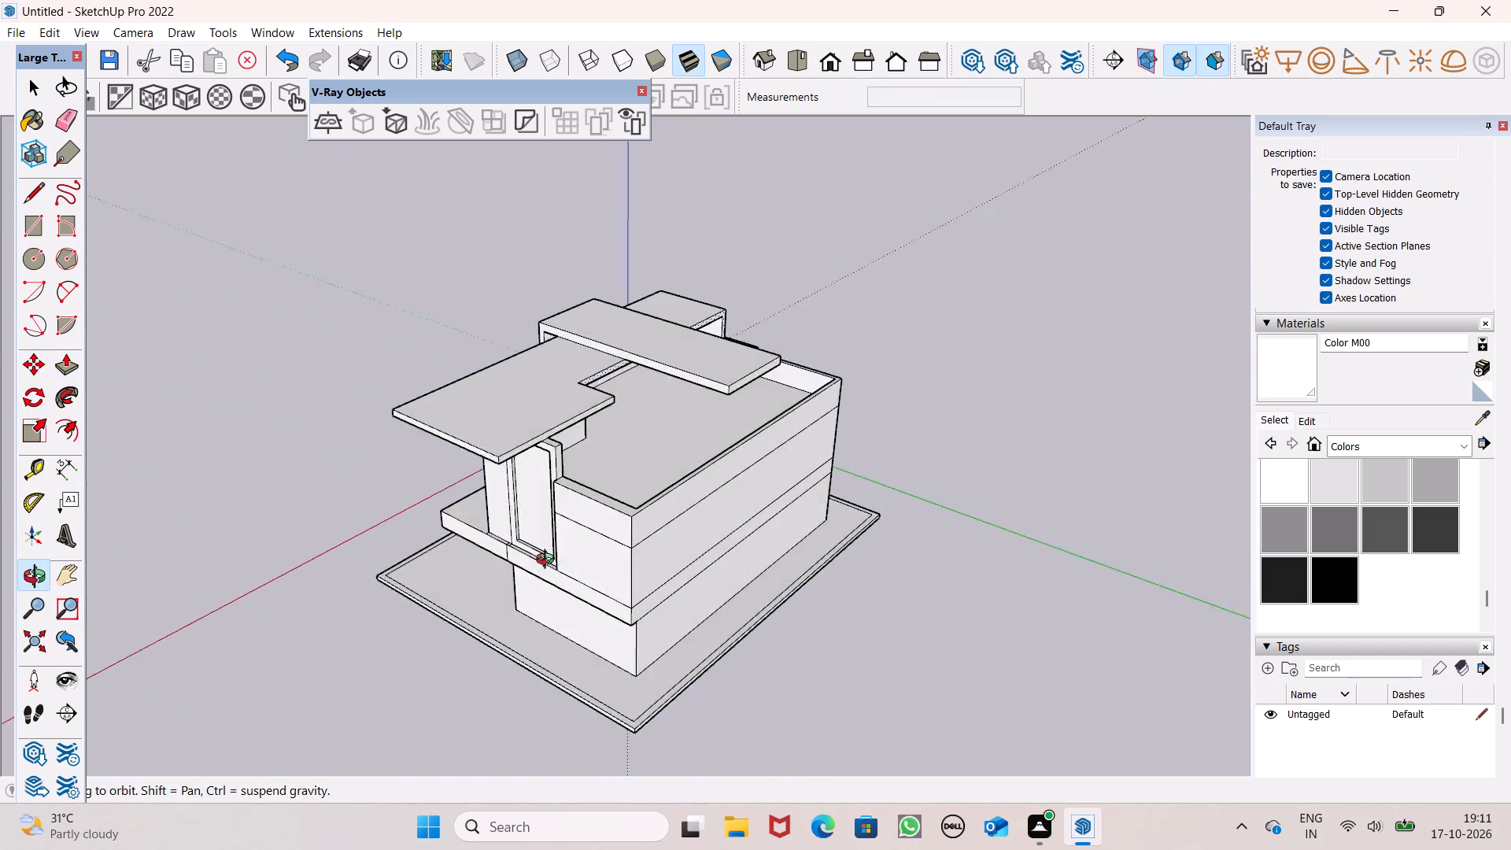
middle_click_drag(549, 561, 506, 566)
scroll(523, 571, "up", 1)
scroll(741, 368, "down", 6)
middle_click_drag(558, 456, 640, 543)
scroll(572, 469, "up", 5)
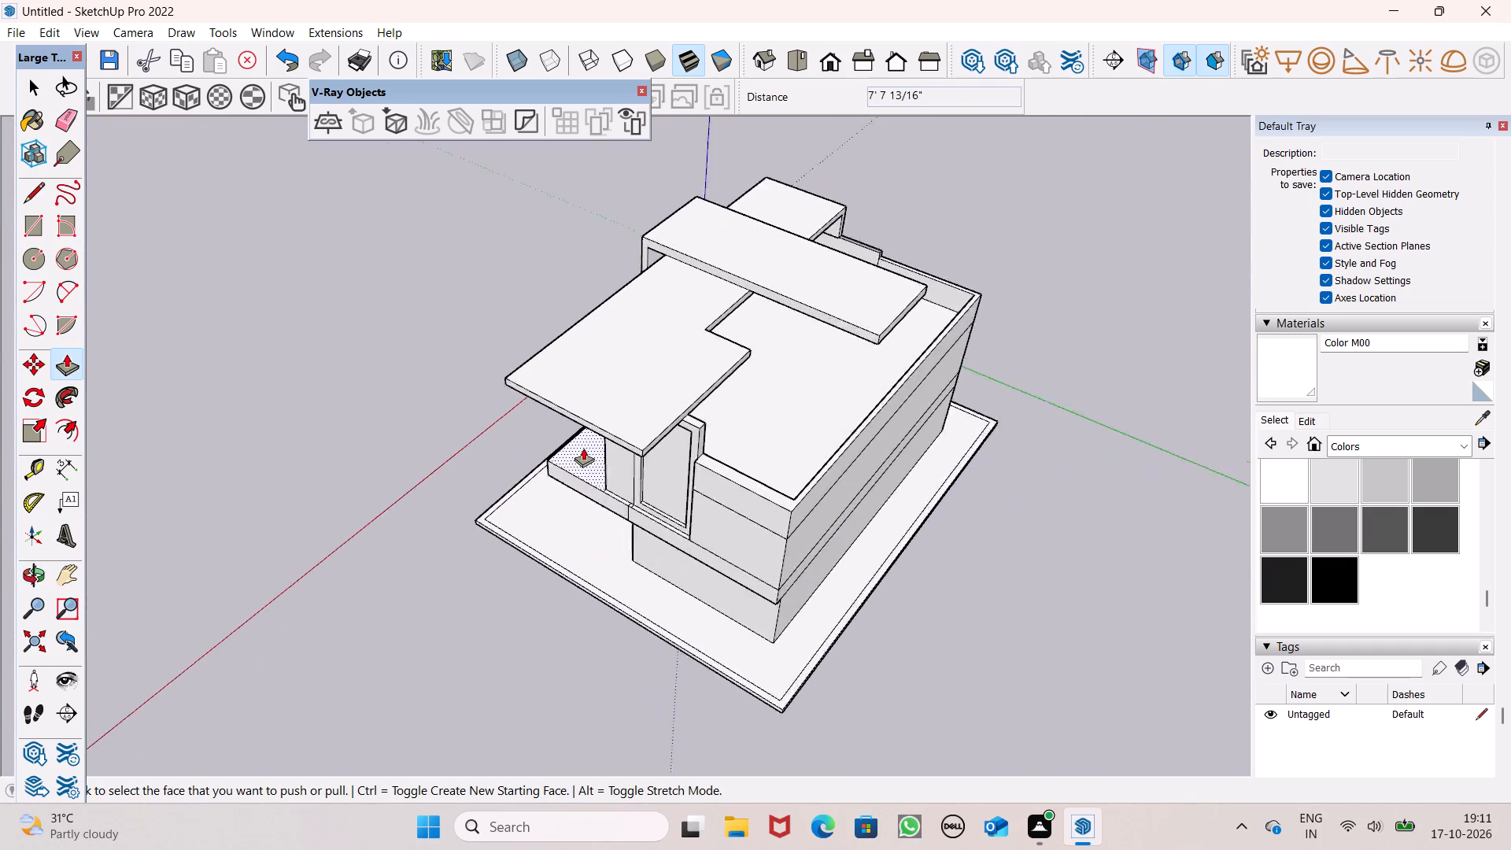
scroll(583, 448, "up", 2)
left_click_drag(626, 439, 663, 412)
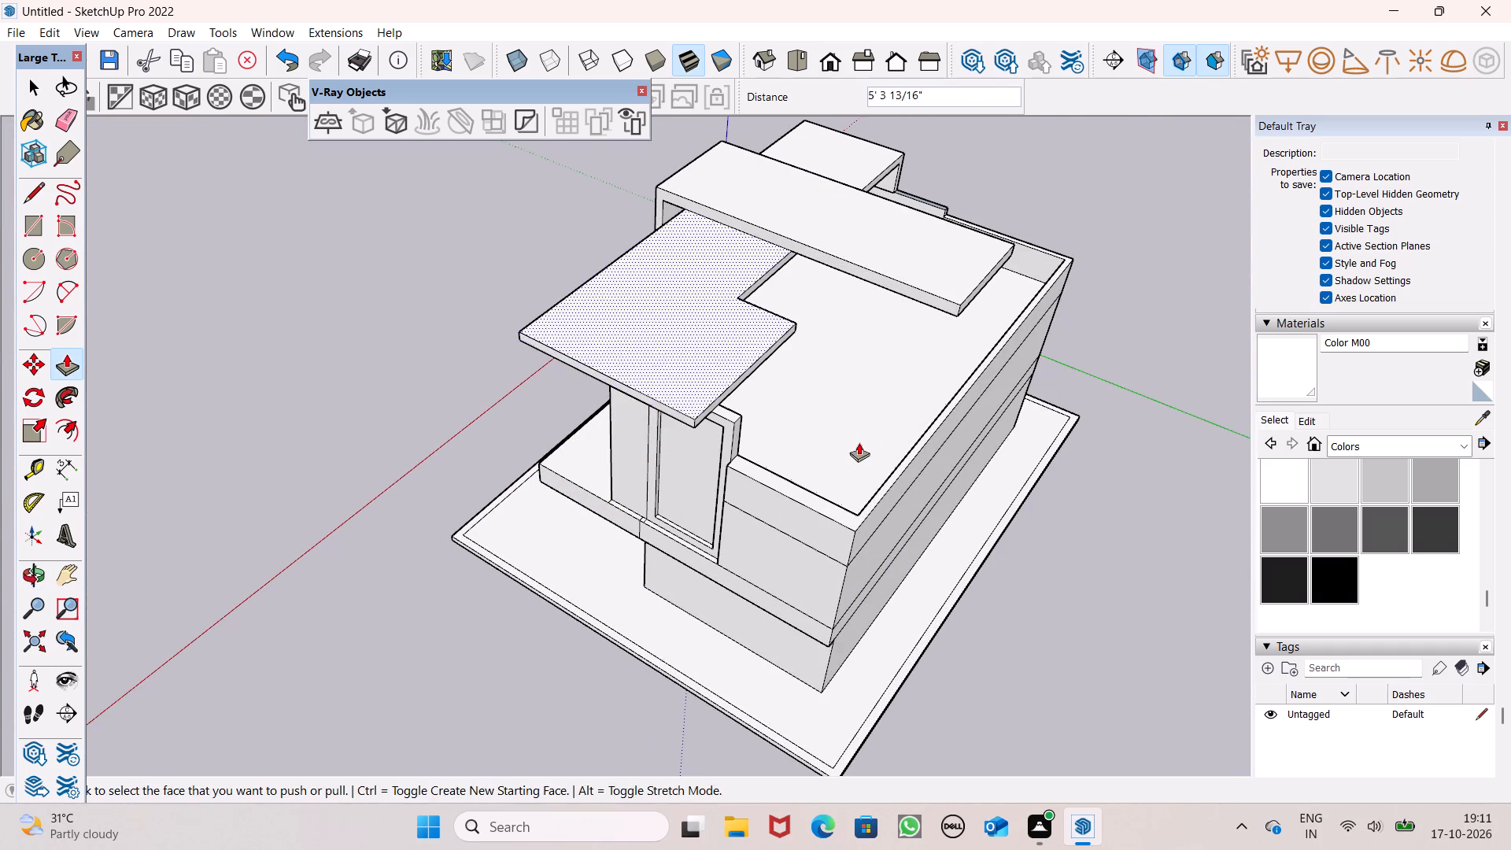
Extend the rear edge of the roof slab over the louvred volume outward about 3' 1/2".
middle_click_drag(856, 445, 546, 418)
scroll(572, 427, "up", 6)
left_click_drag(580, 375, 581, 408)
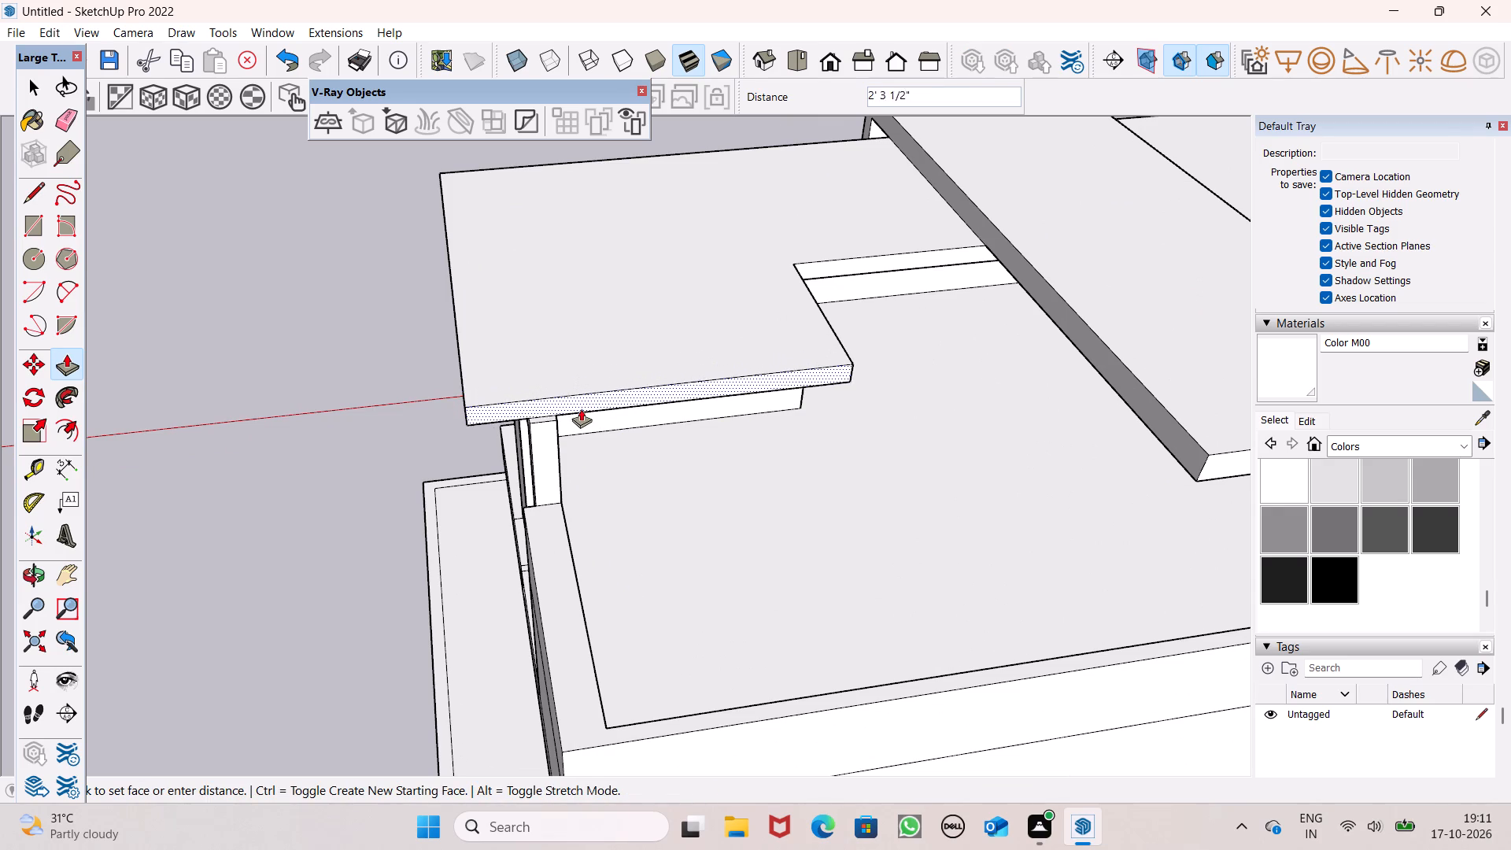
left_click_drag(581, 408, 582, 416)
Examine the reshaped roof slab and overall massing from the side, rear and front of the house.
middle_click_drag(583, 452, 1094, 190)
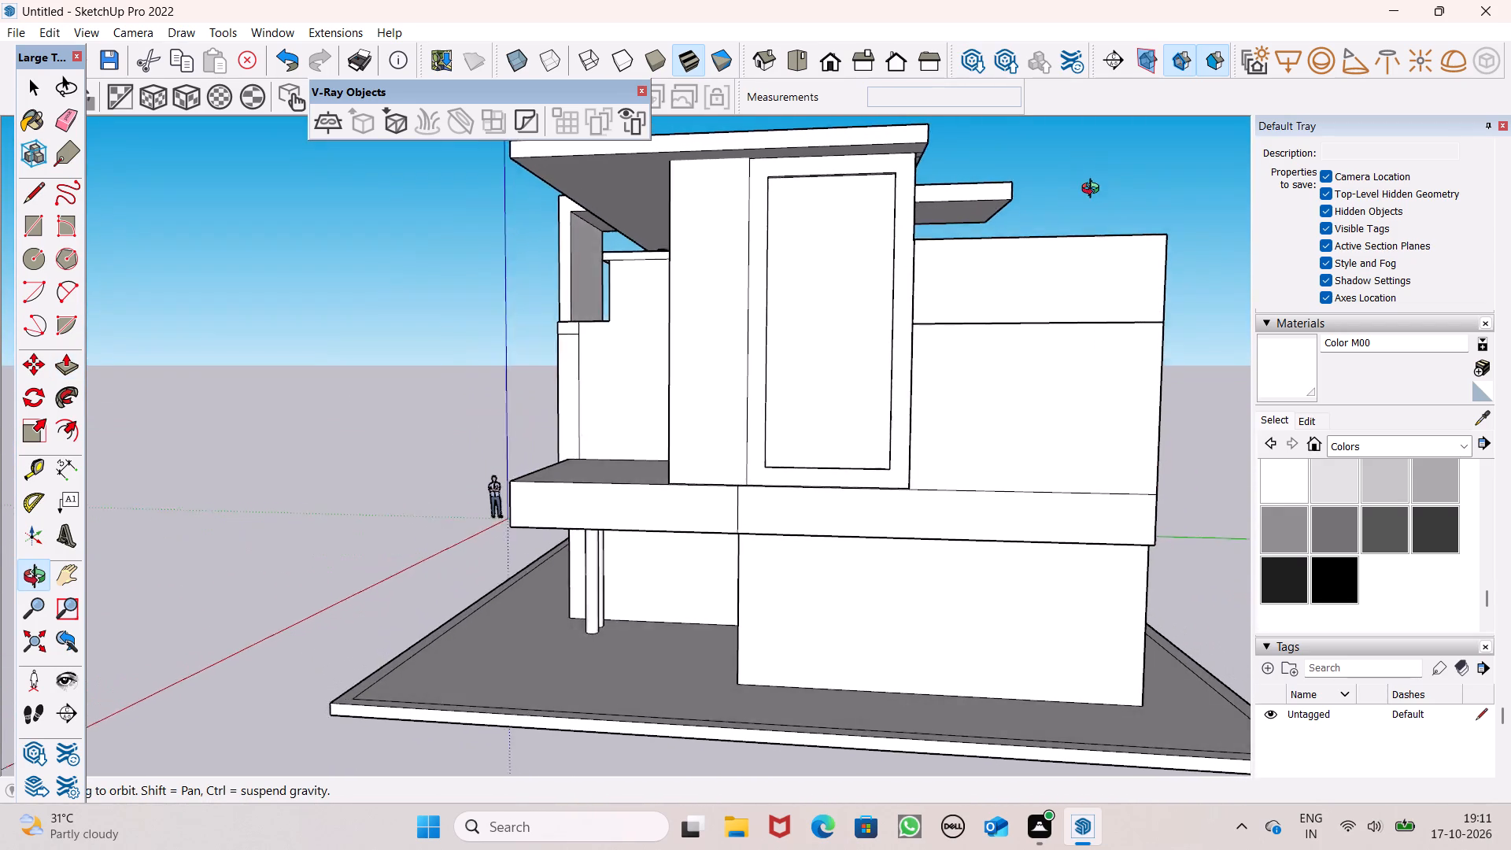
middle_click_drag(1094, 190, 1125, 212)
scroll(876, 239, "down", 2)
middle_click_drag(882, 239, 1211, 260)
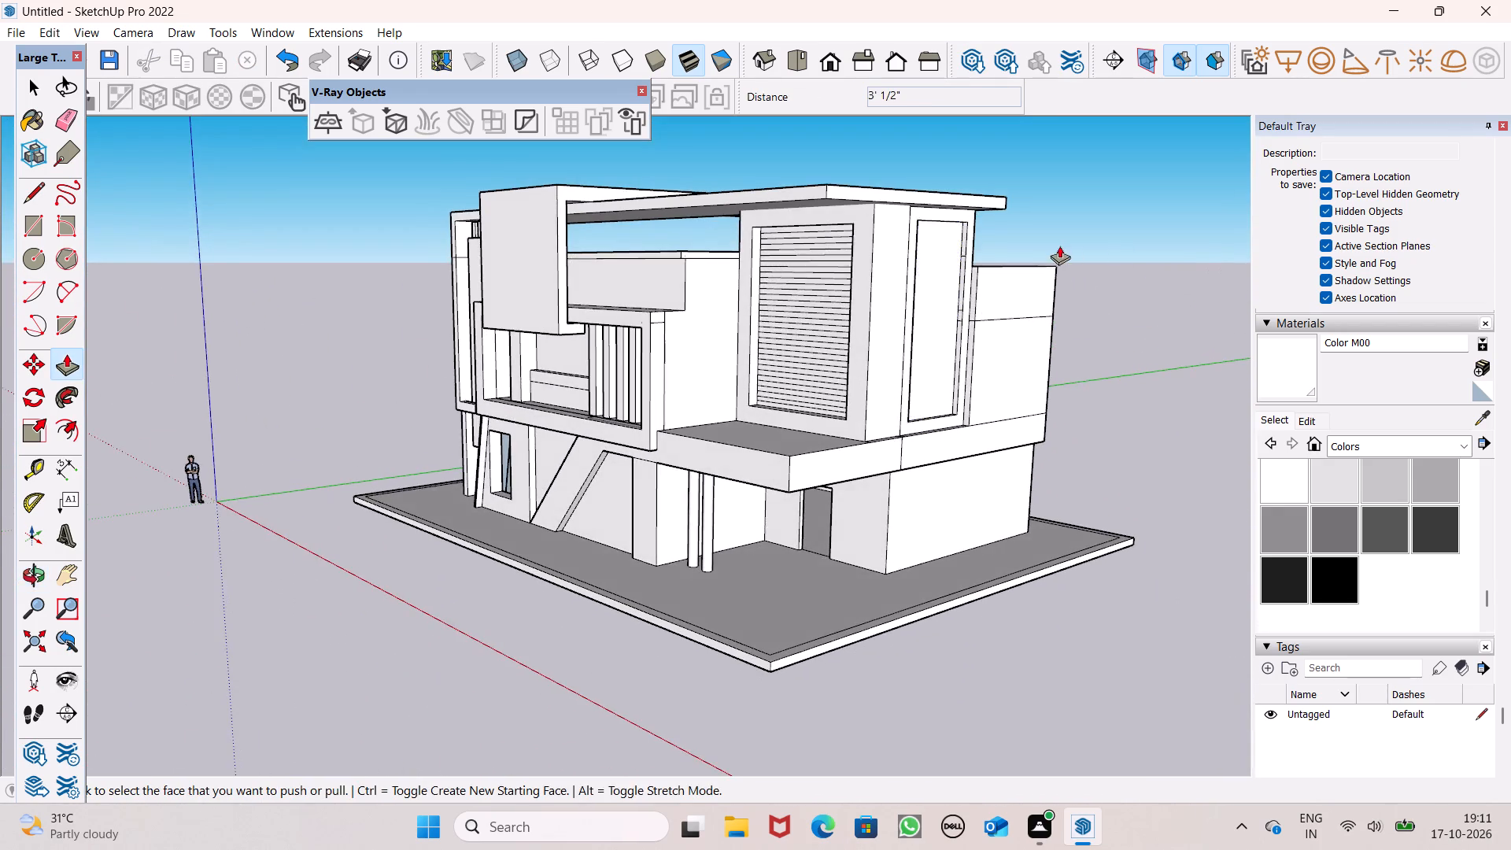
scroll(1059, 246, "down", 1)
middle_click_drag(872, 251, 1186, 182)
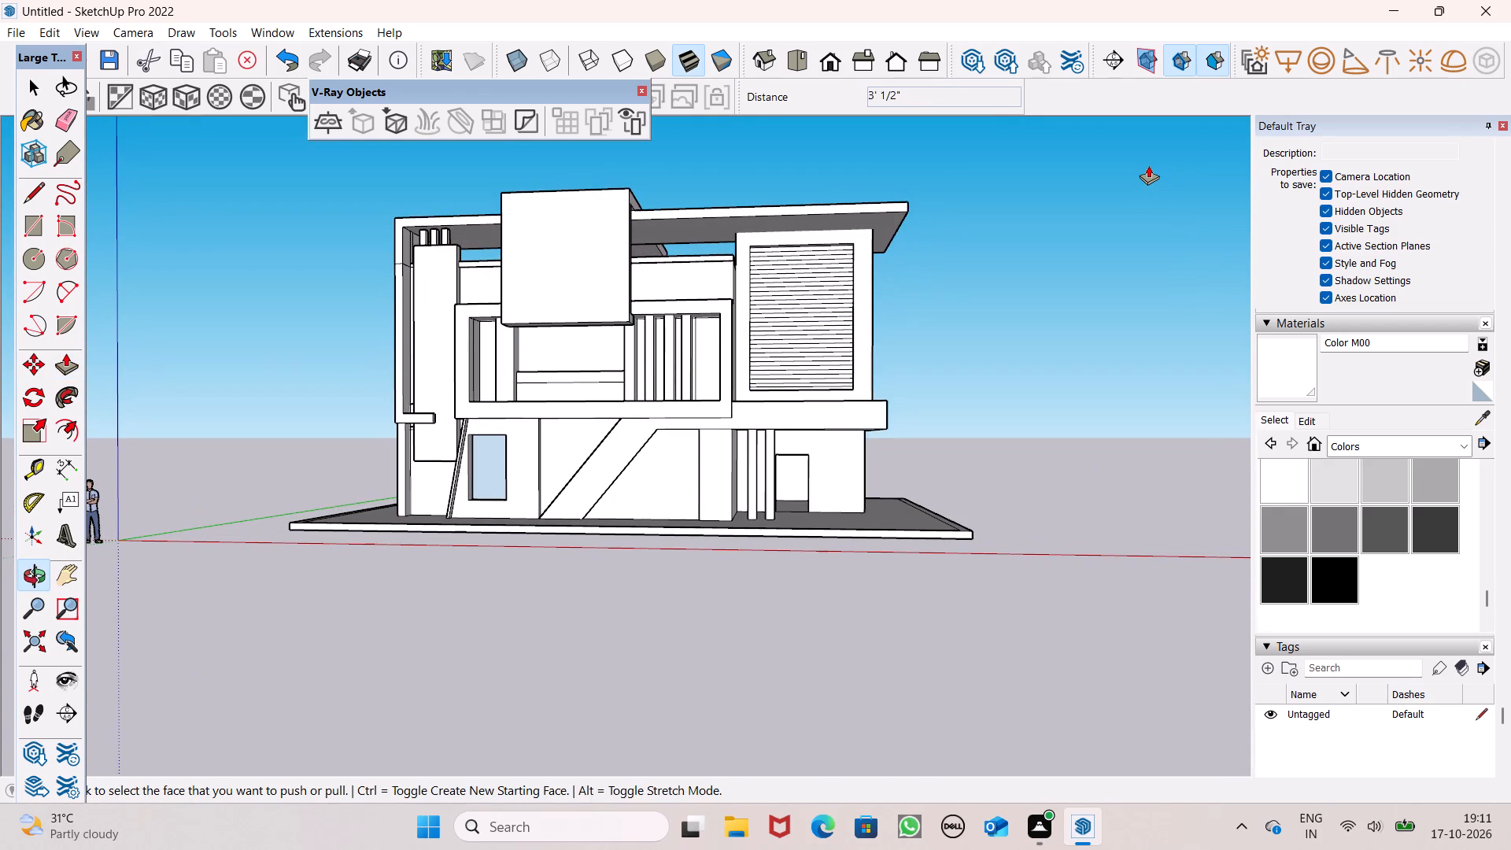
middle_click_drag(903, 164, 557, 160)
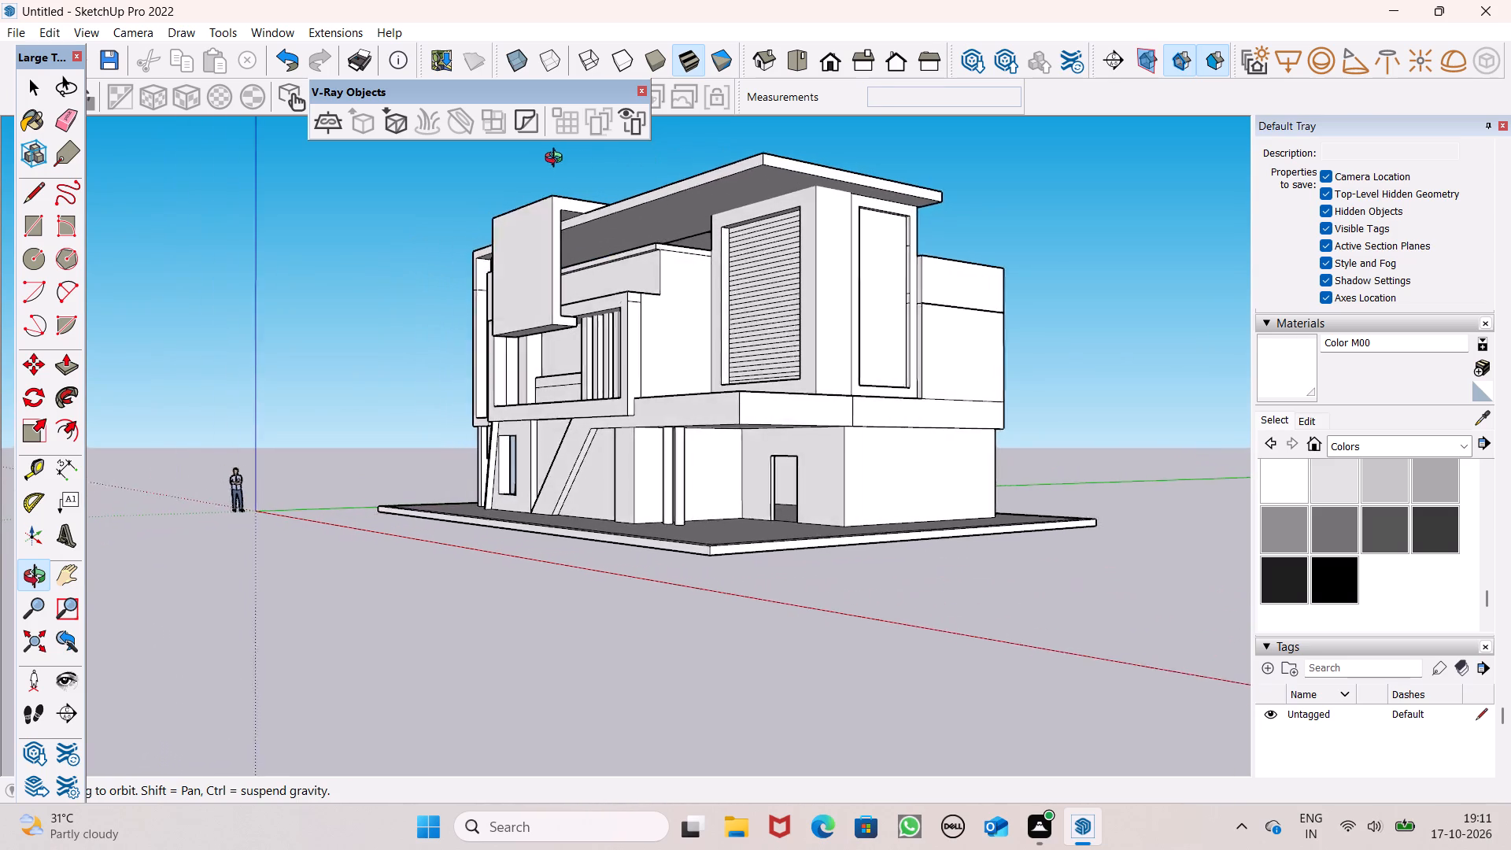
middle_click_drag(557, 160, 205, 283)
scroll(181, 274, "up", 1)
scroll(445, 198, "down", 1)
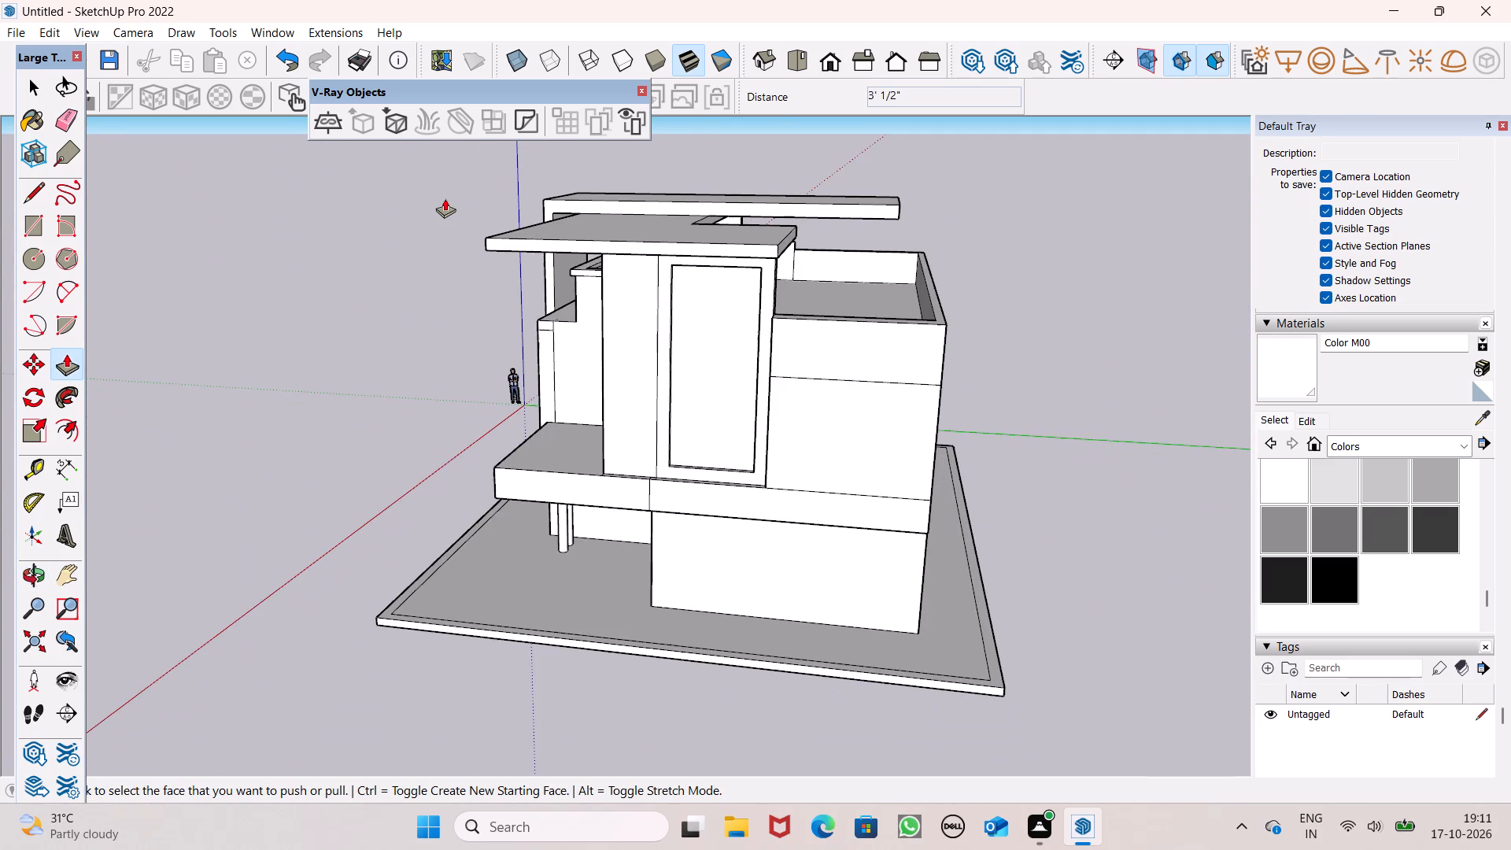
scroll(445, 198, "down", 1)
middle_click_drag(497, 224, 264, 194)
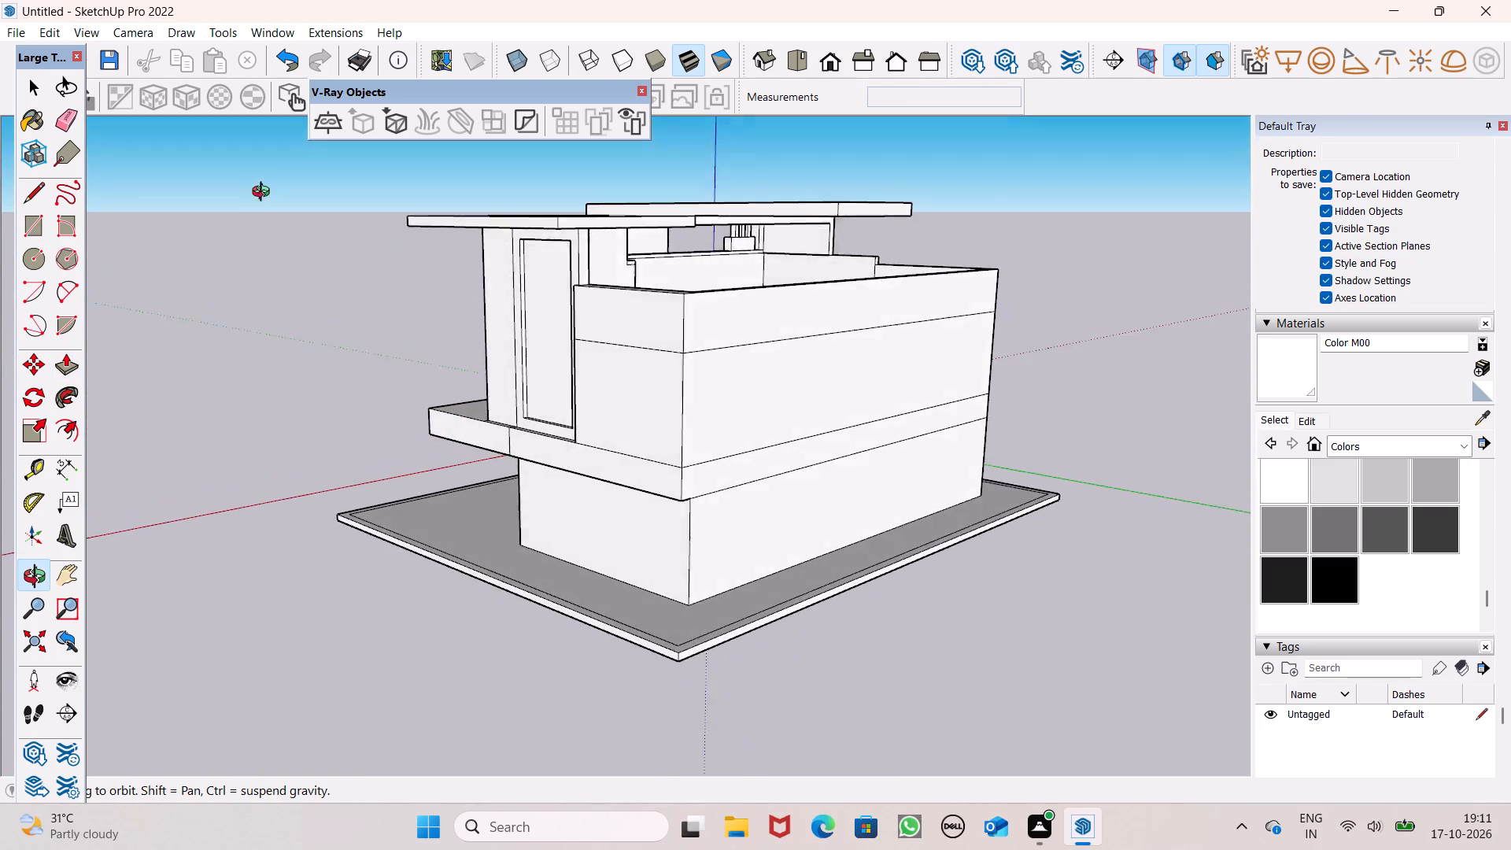
middle_click_drag(264, 194, 910, 227)
middle_click_drag(770, 275, 937, 255)
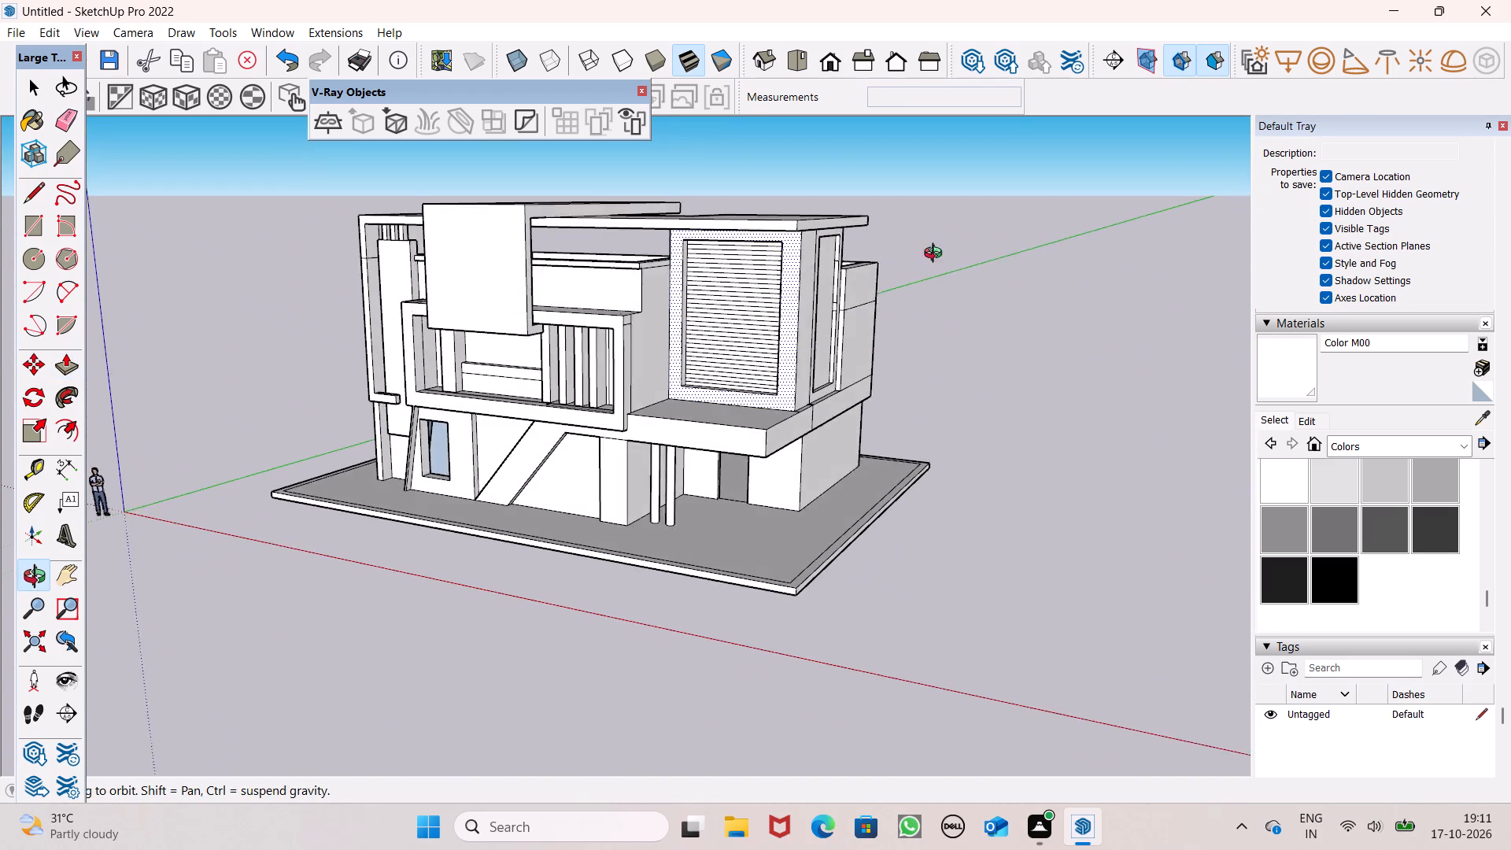
middle_click_drag(937, 255, 988, 253)
scroll(901, 275, "down", 2)
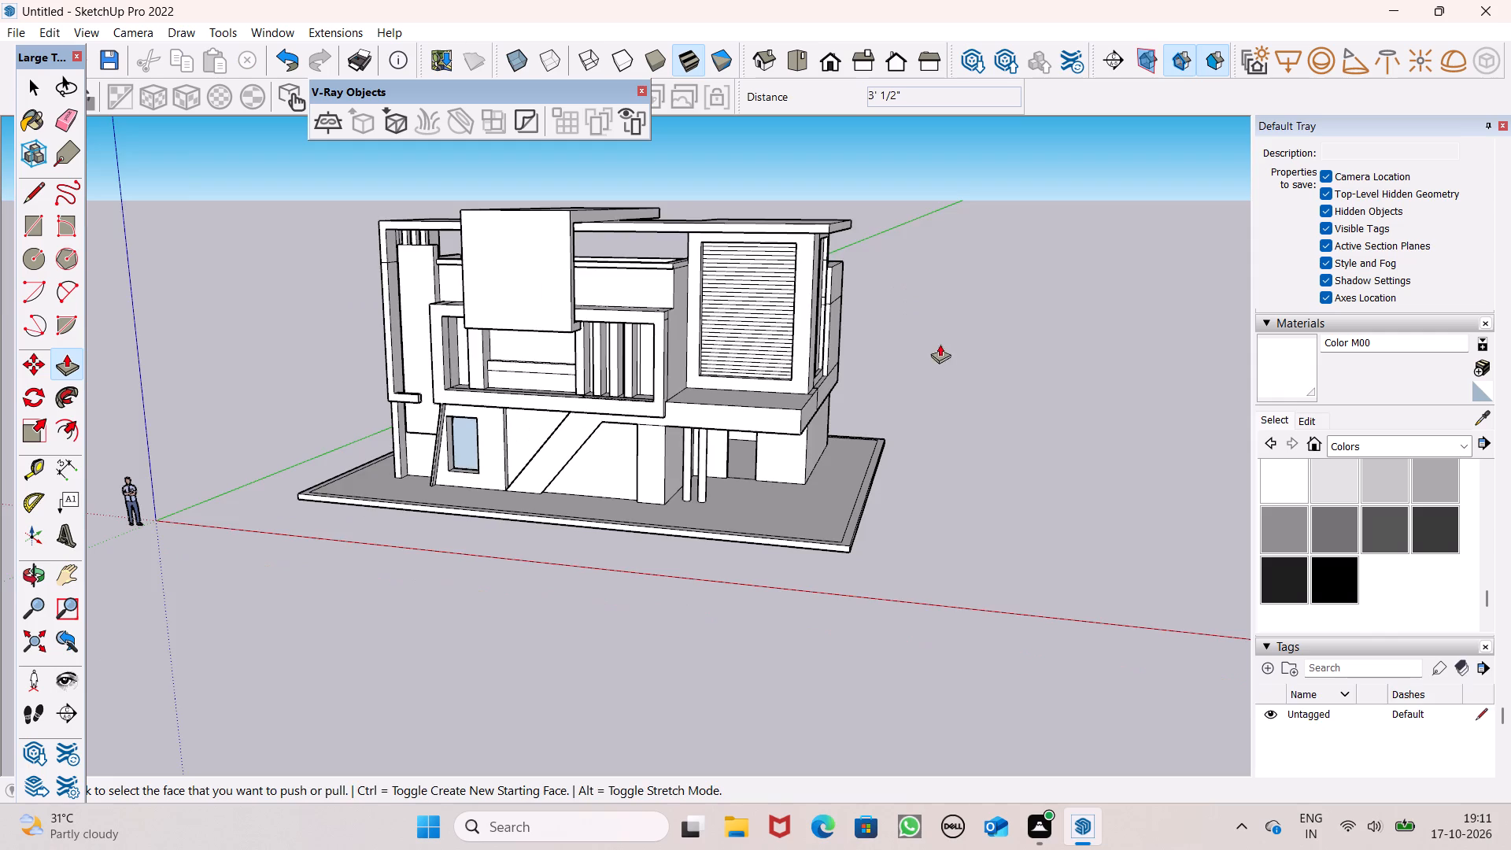
middle_click_drag(926, 352, 1080, 297)
scroll(860, 267, "down", 1)
middle_click_drag(859, 326, 804, 369)
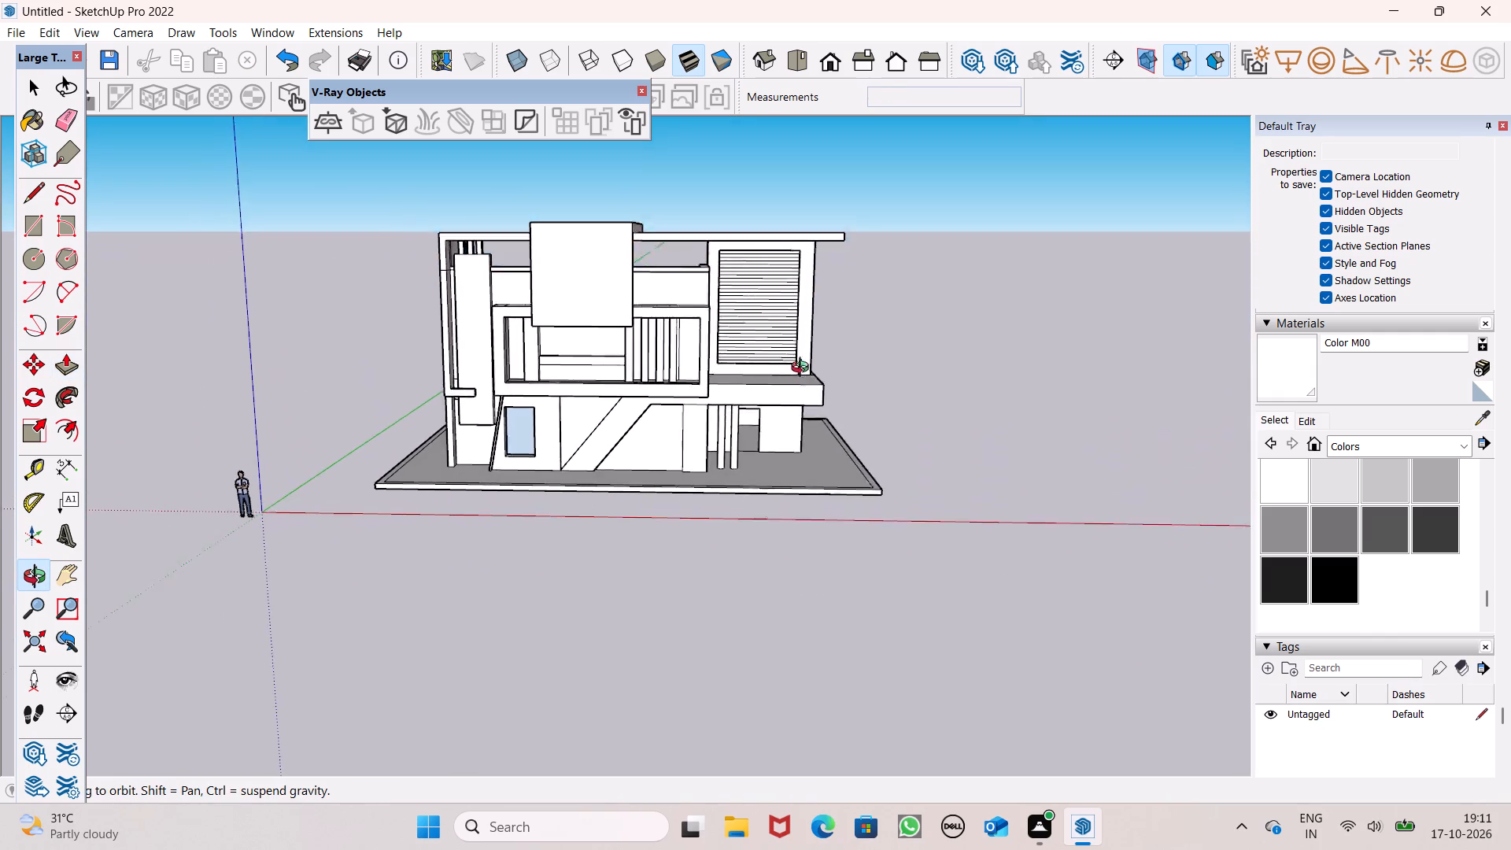
middle_click_drag(804, 369, 785, 351)
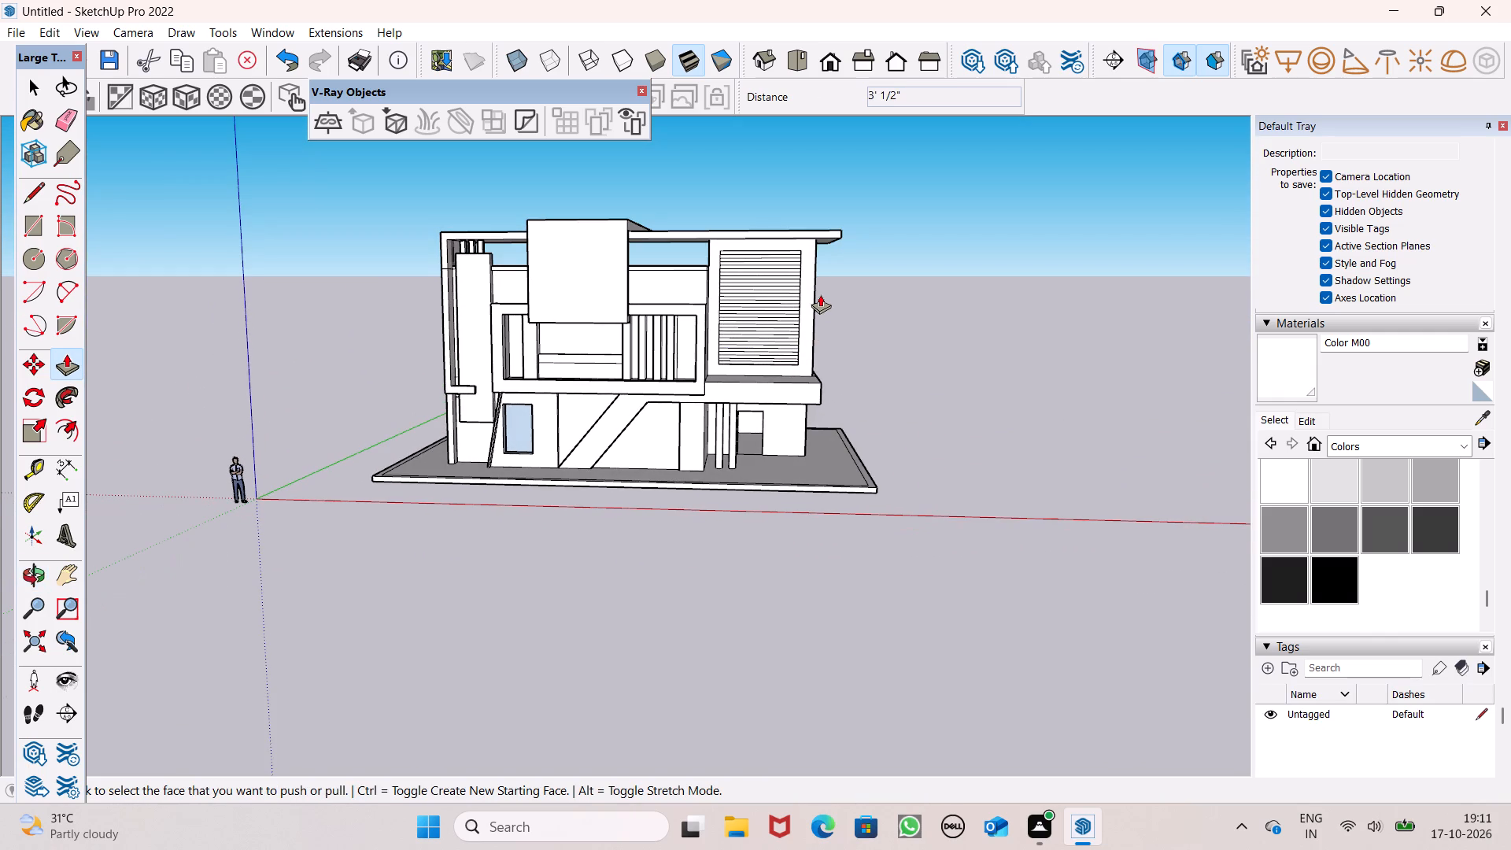
Draw a full-height vertical strip about 1 3/16" wide by 10' tall on the recessed ground-floor panel beside the slanted band.
scroll(550, 517, "up", 2)
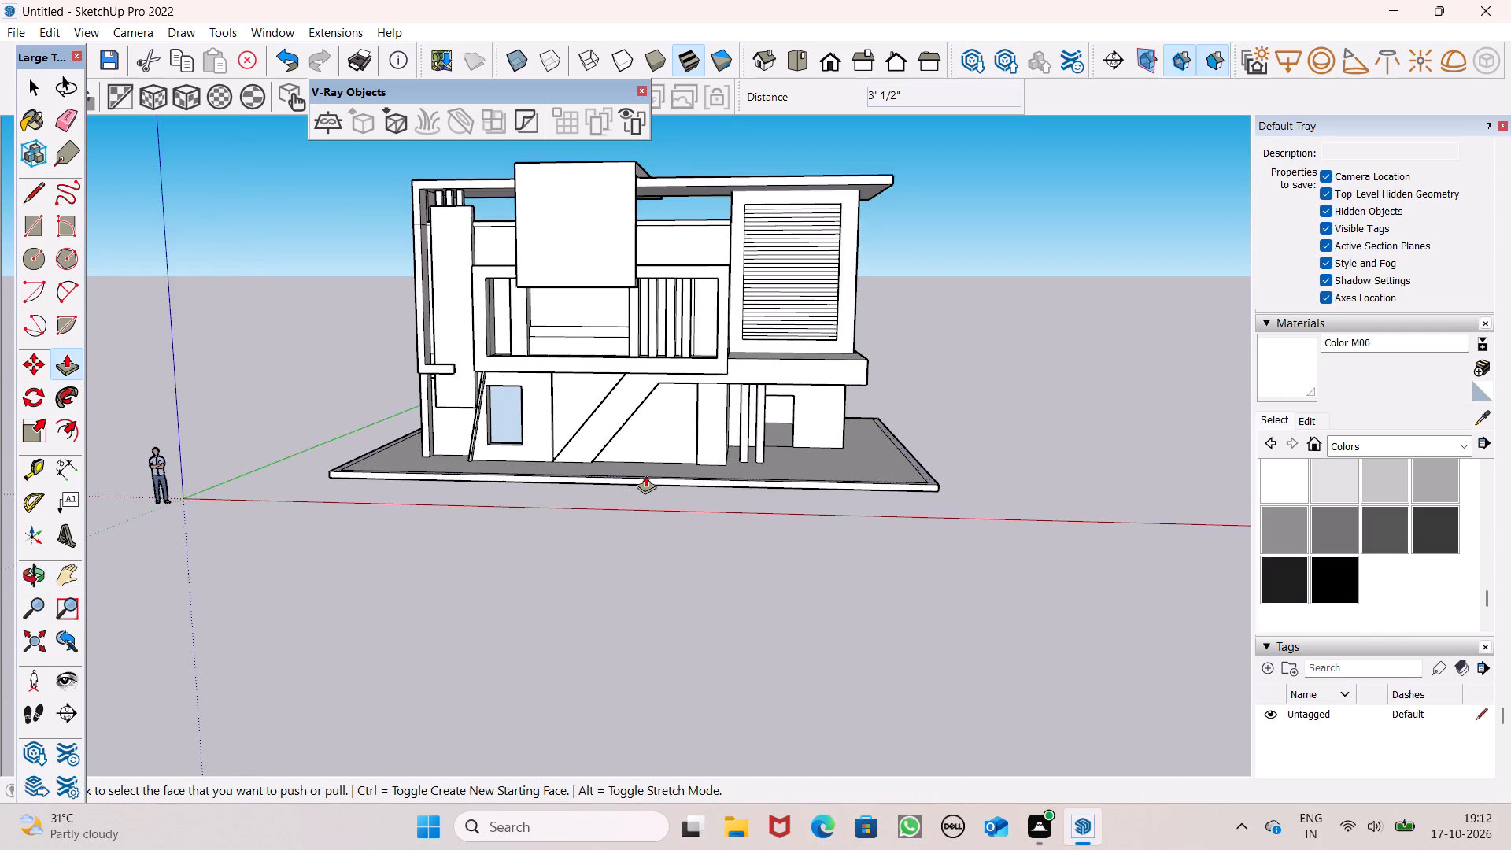
scroll(645, 475, "up", 4)
middle_click_drag(667, 463, 662, 414)
scroll(666, 463, "up", 1)
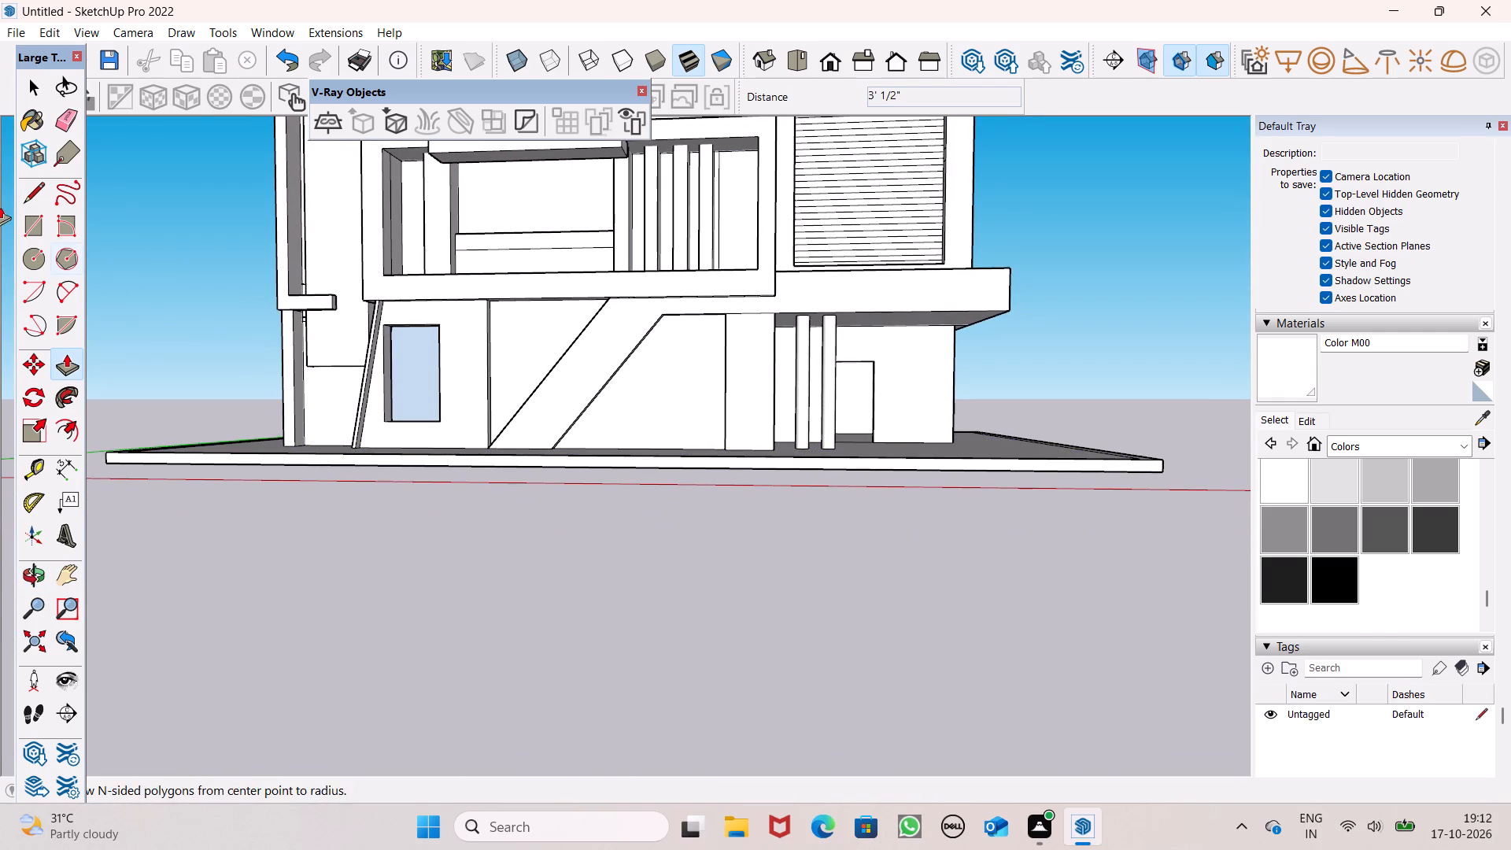
left_click(27, 223)
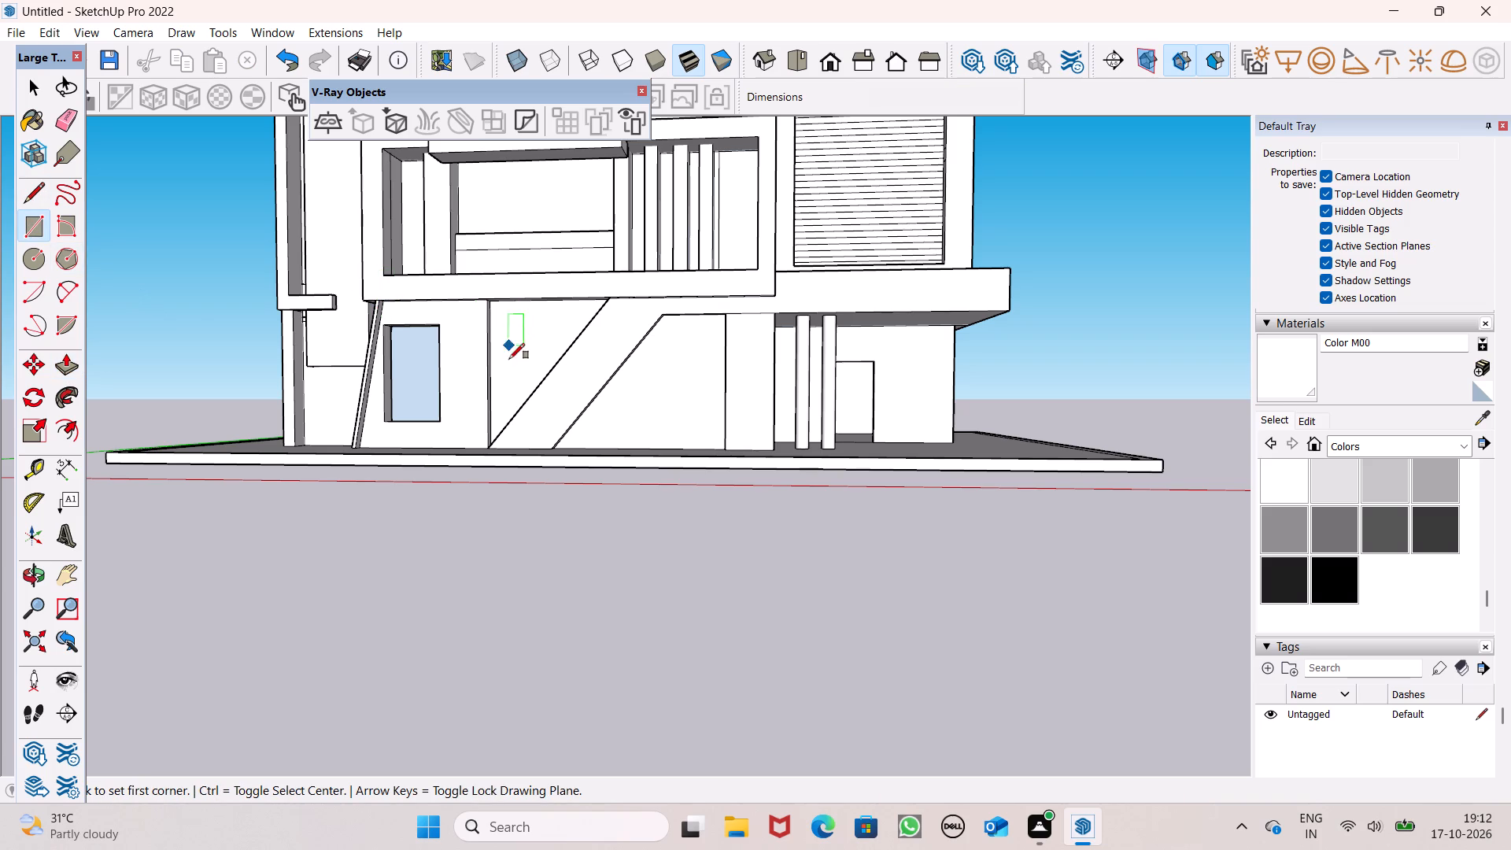
scroll(671, 414, "up", 6)
middle_click_drag(649, 393, 560, 409)
scroll(675, 309, "up", 1)
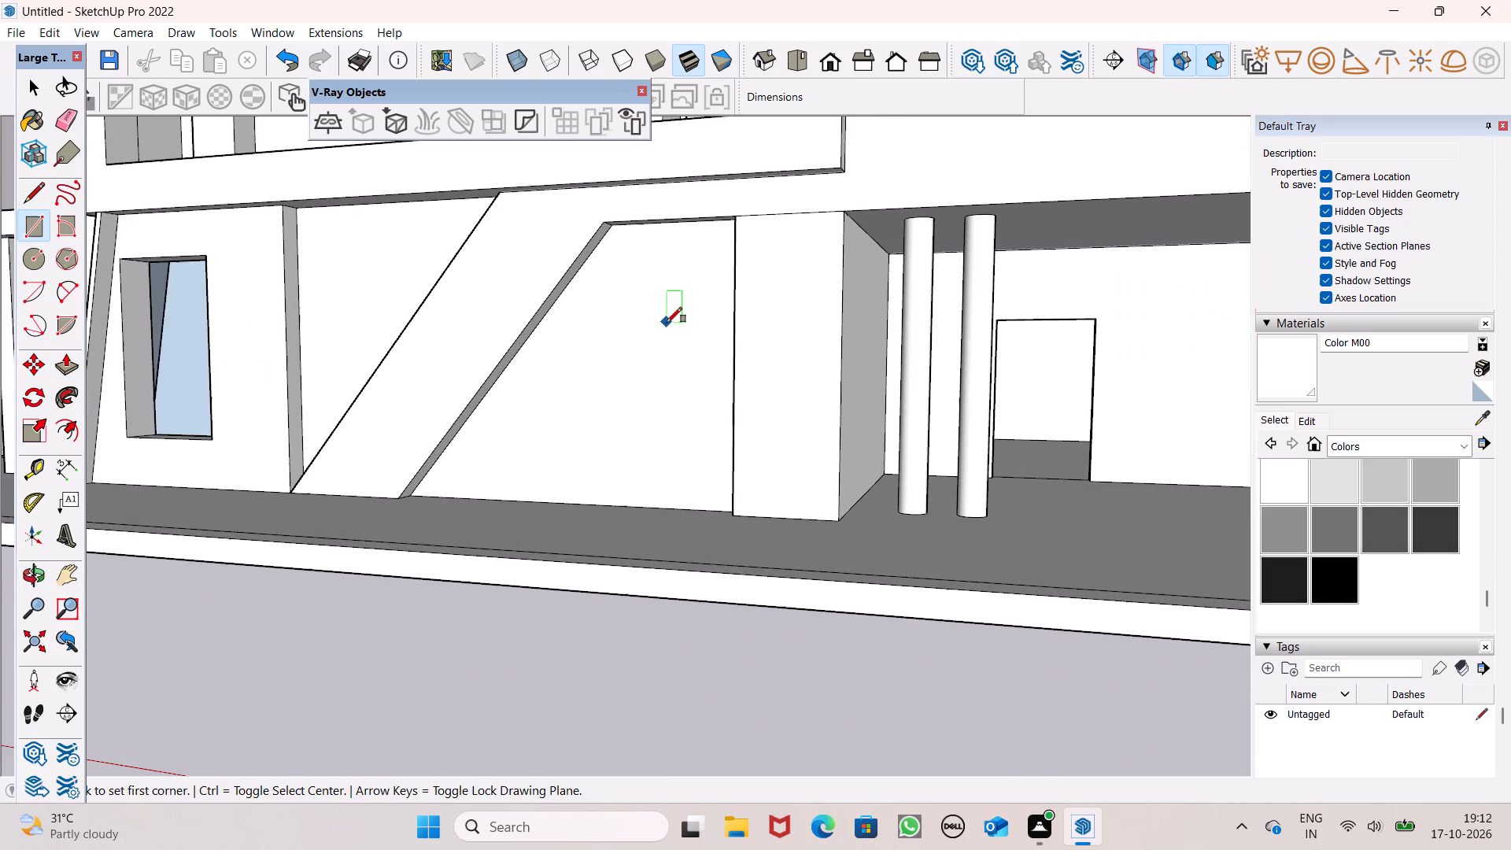
middle_click_drag(667, 323, 704, 300)
scroll(704, 283, "up", 4)
middle_click_drag(696, 291, 773, 253)
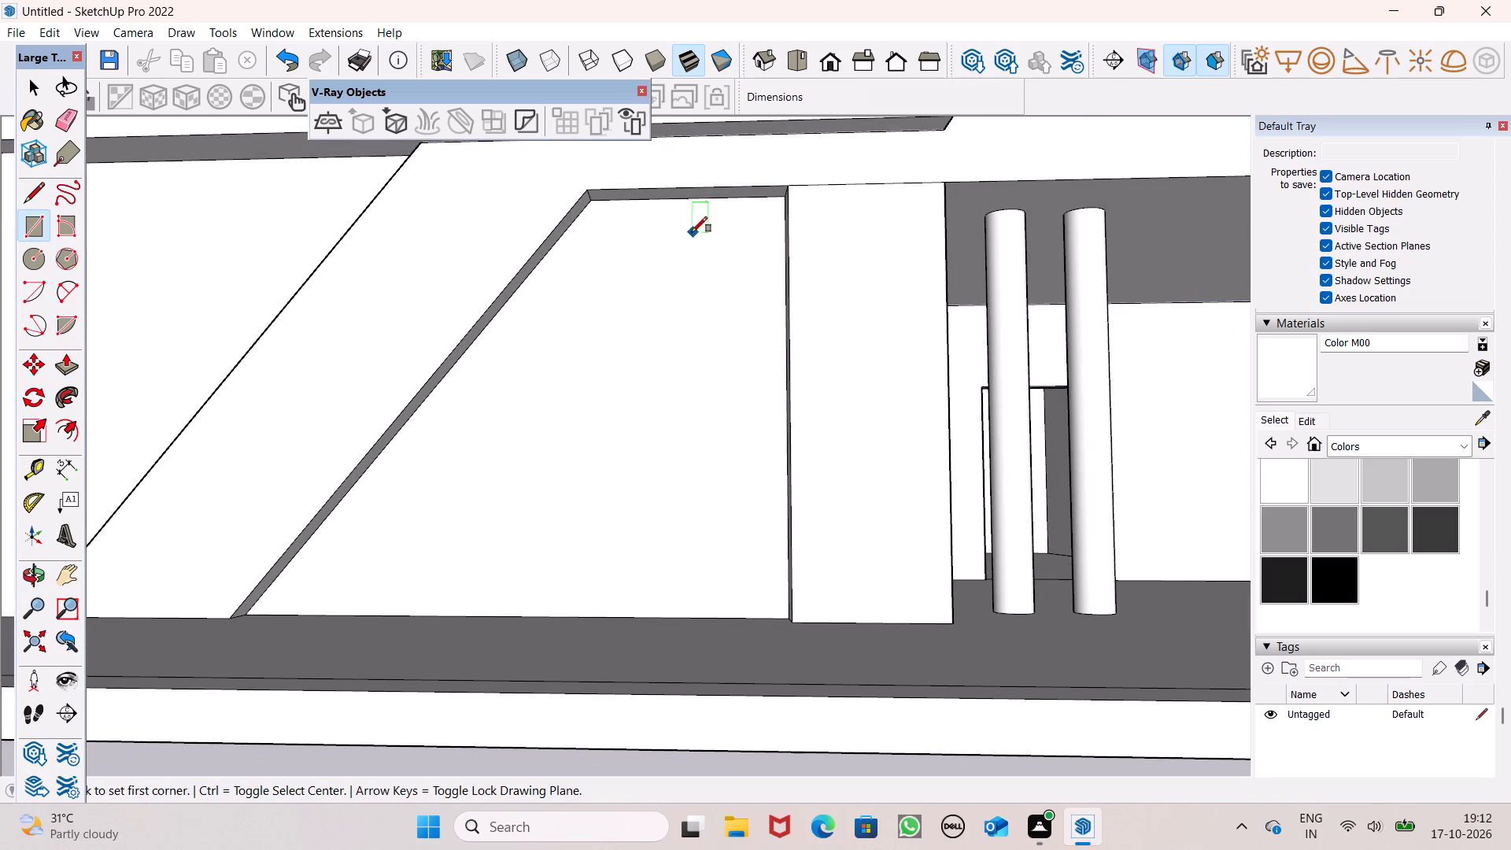
left_click(669, 201)
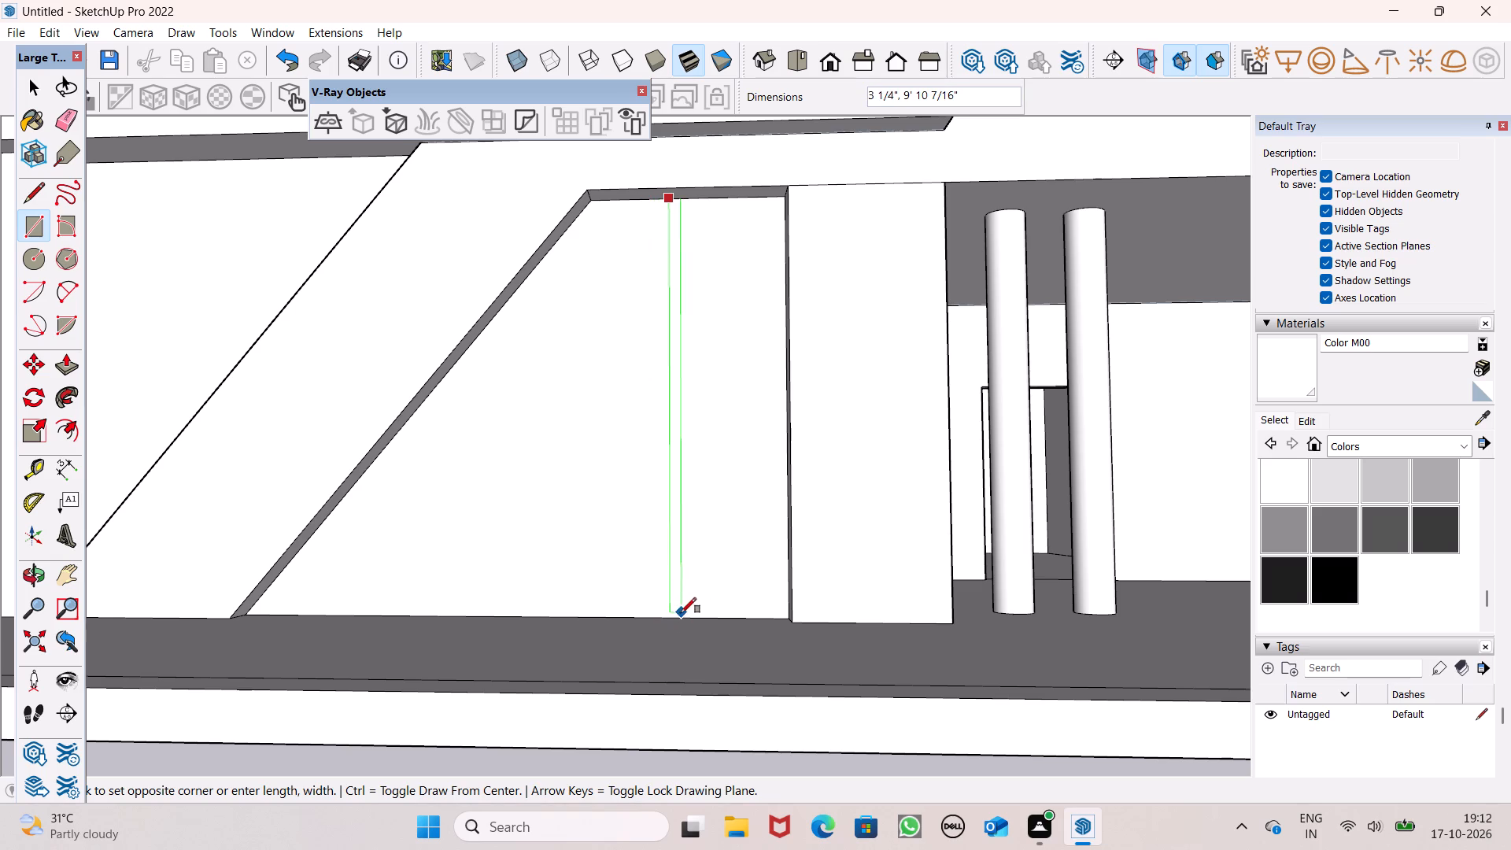
scroll(671, 621, "up", 5)
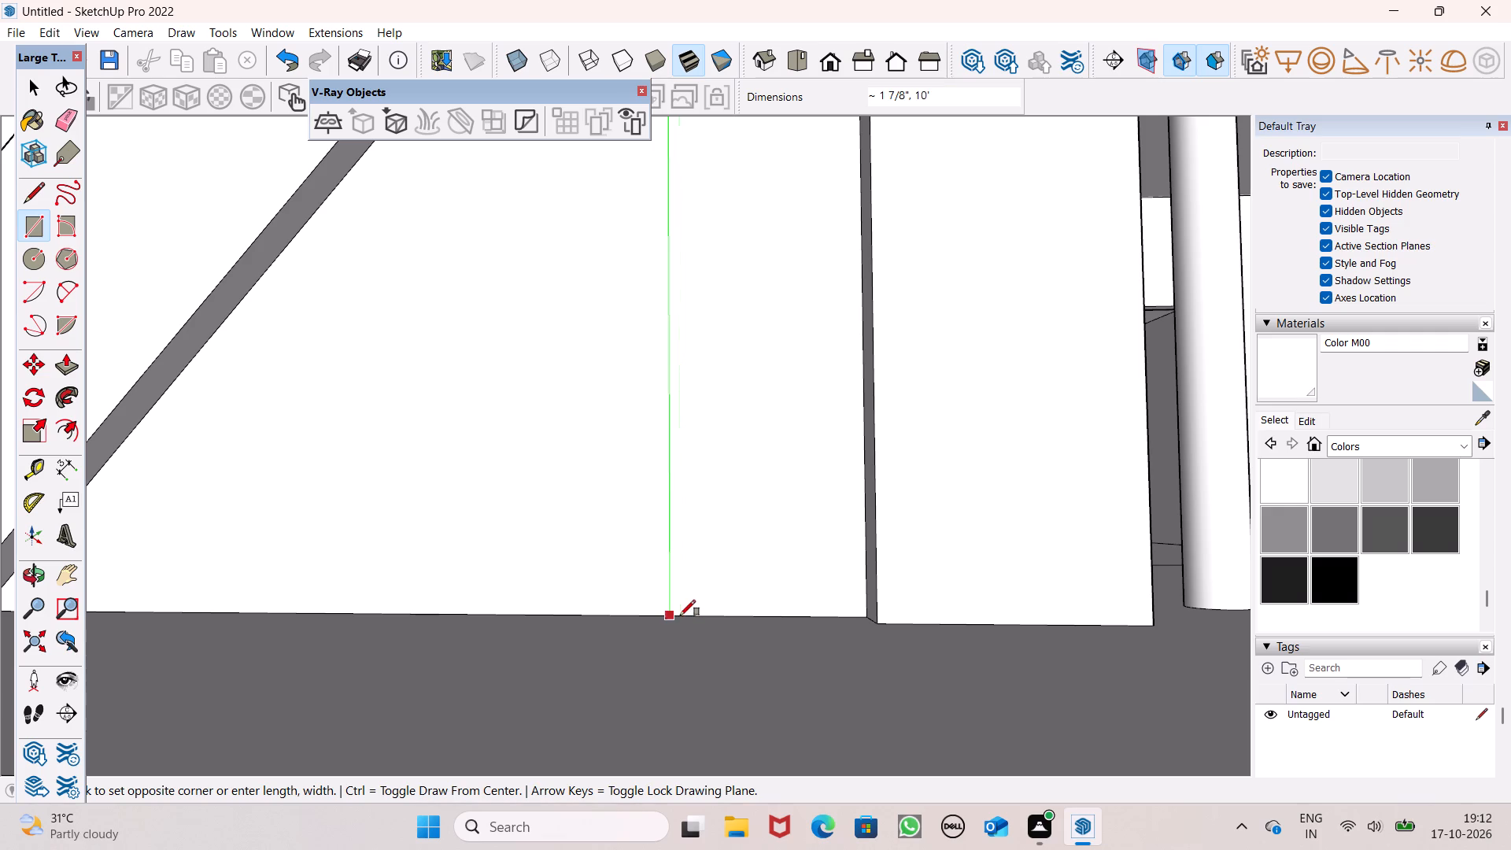
scroll(672, 615, "up", 6)
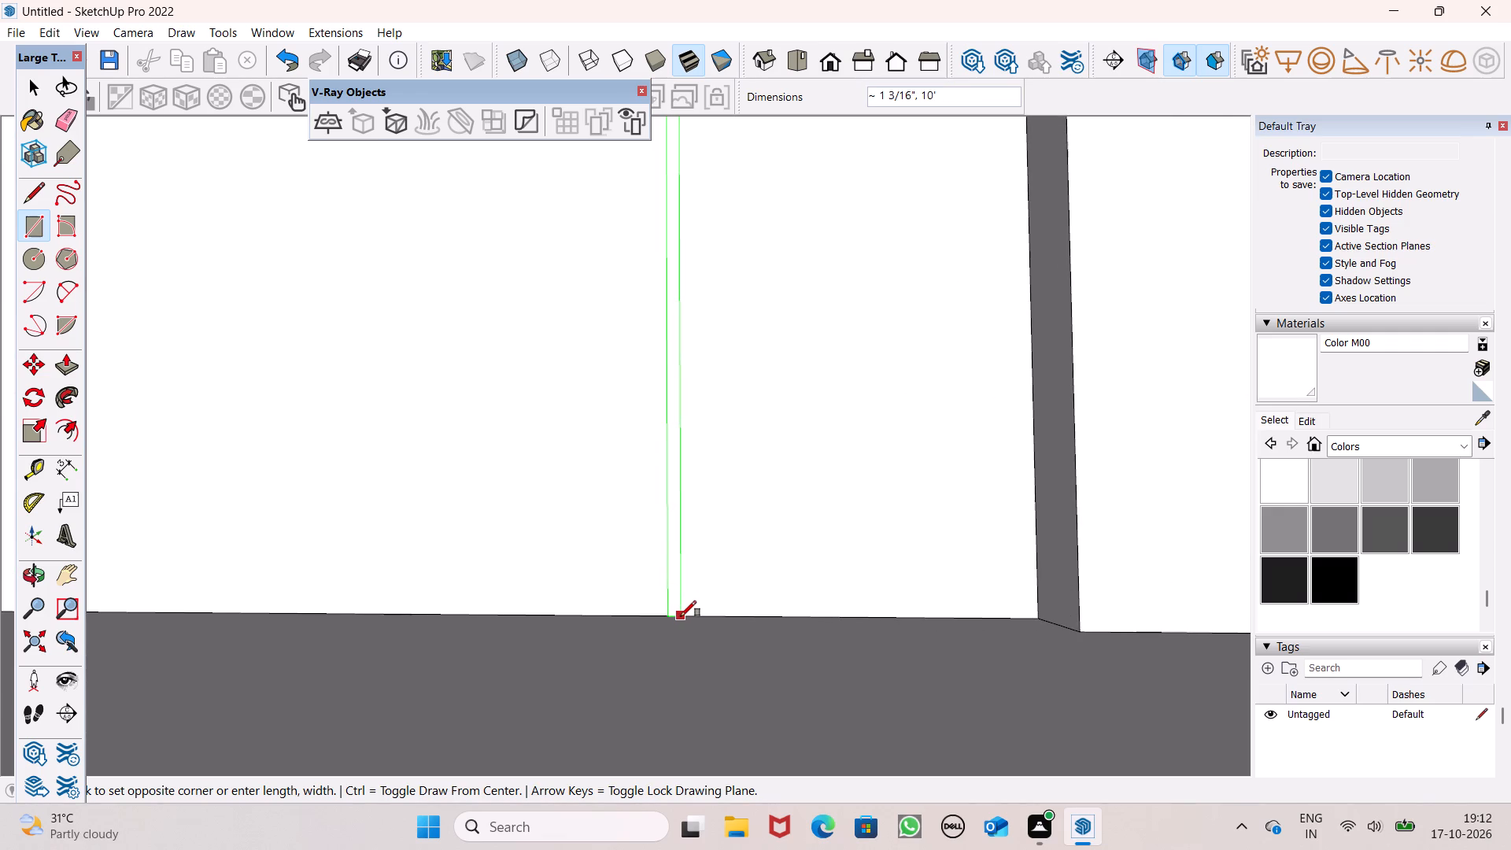
left_click(681, 616)
scroll(752, 533, "down", 14)
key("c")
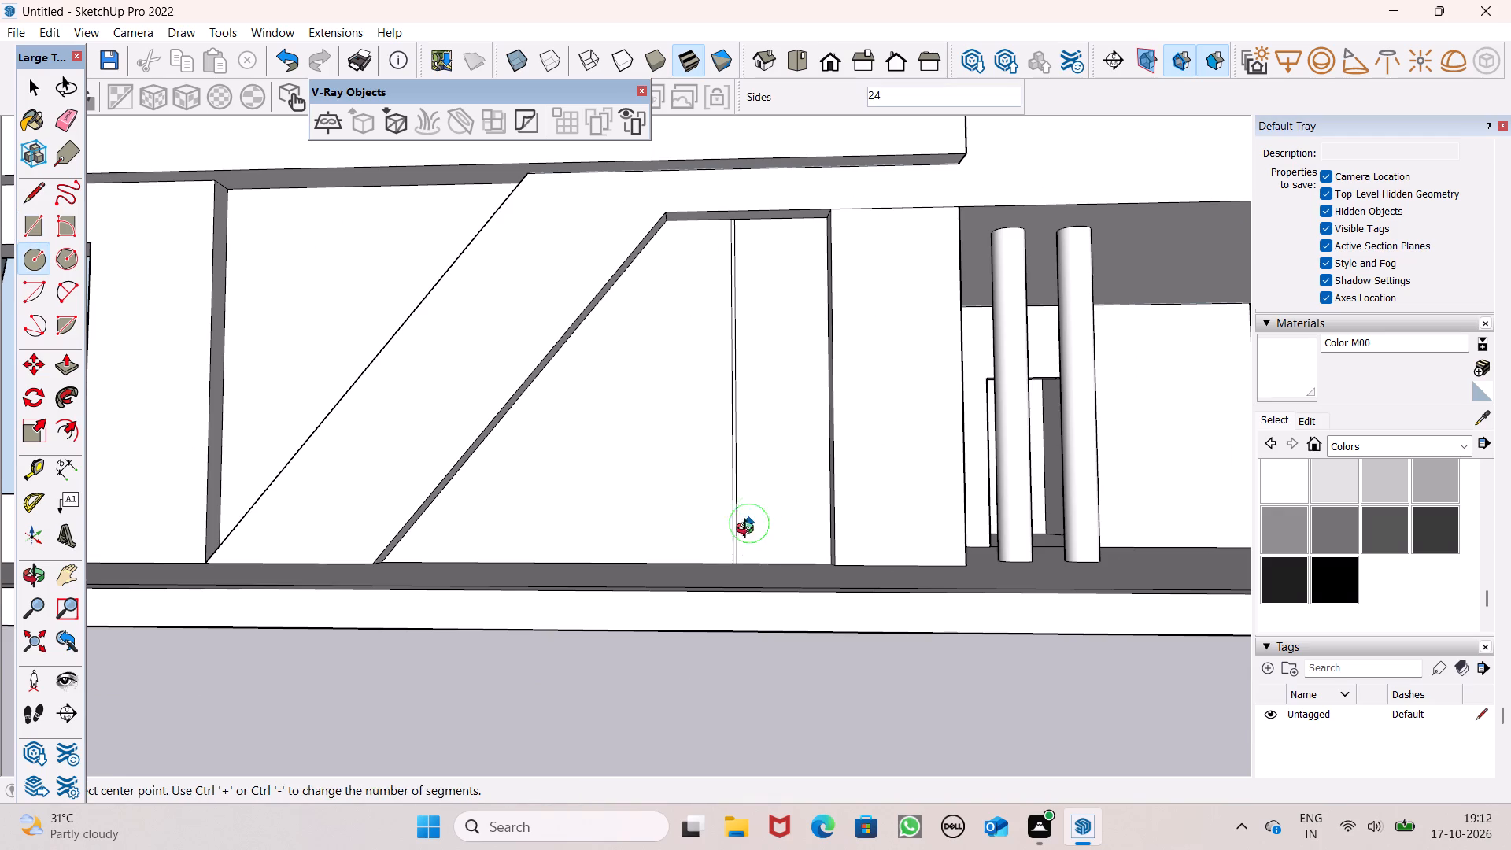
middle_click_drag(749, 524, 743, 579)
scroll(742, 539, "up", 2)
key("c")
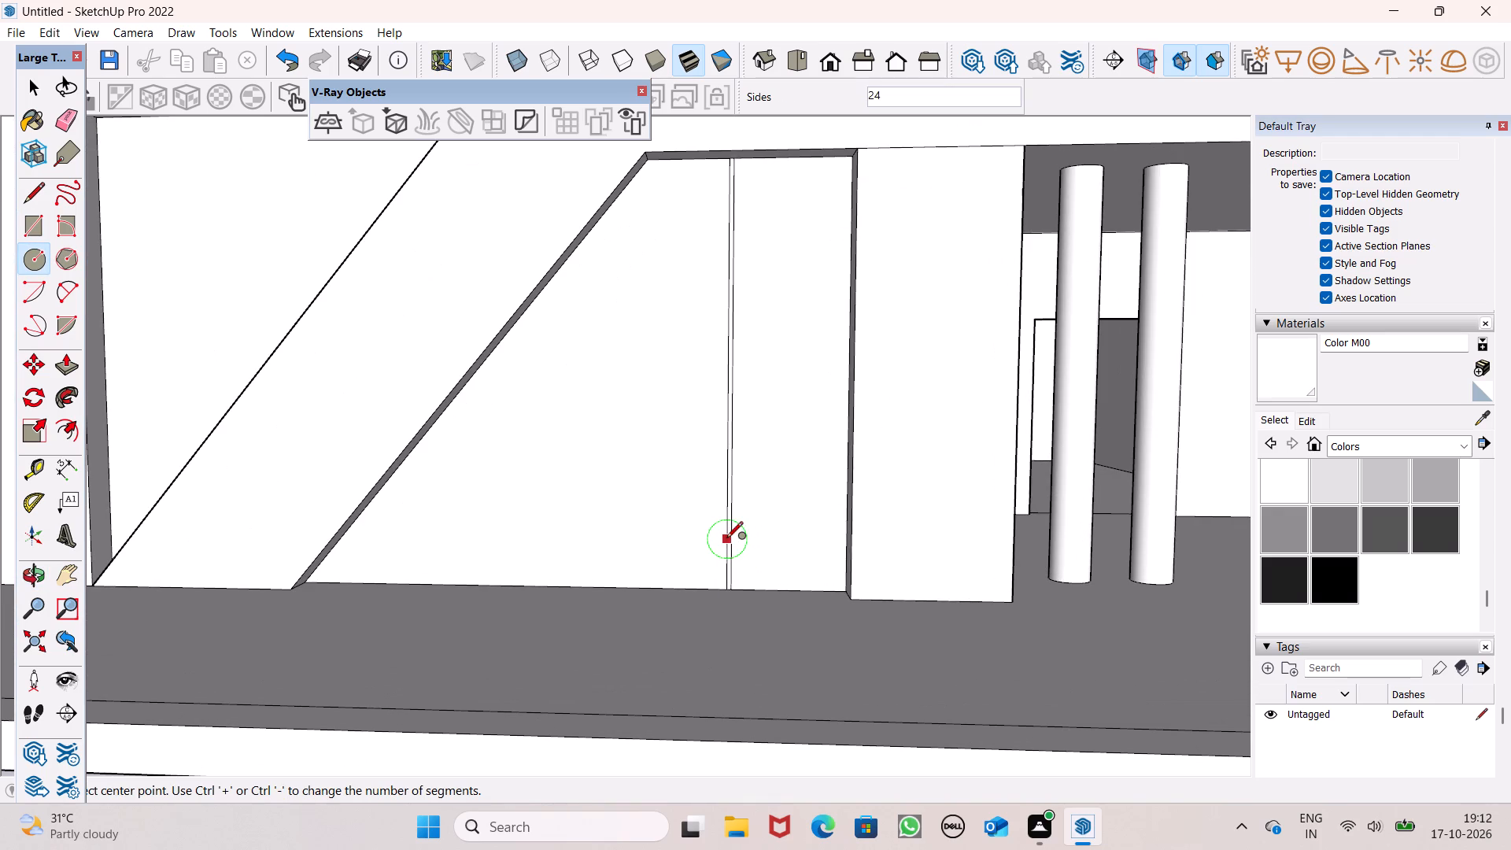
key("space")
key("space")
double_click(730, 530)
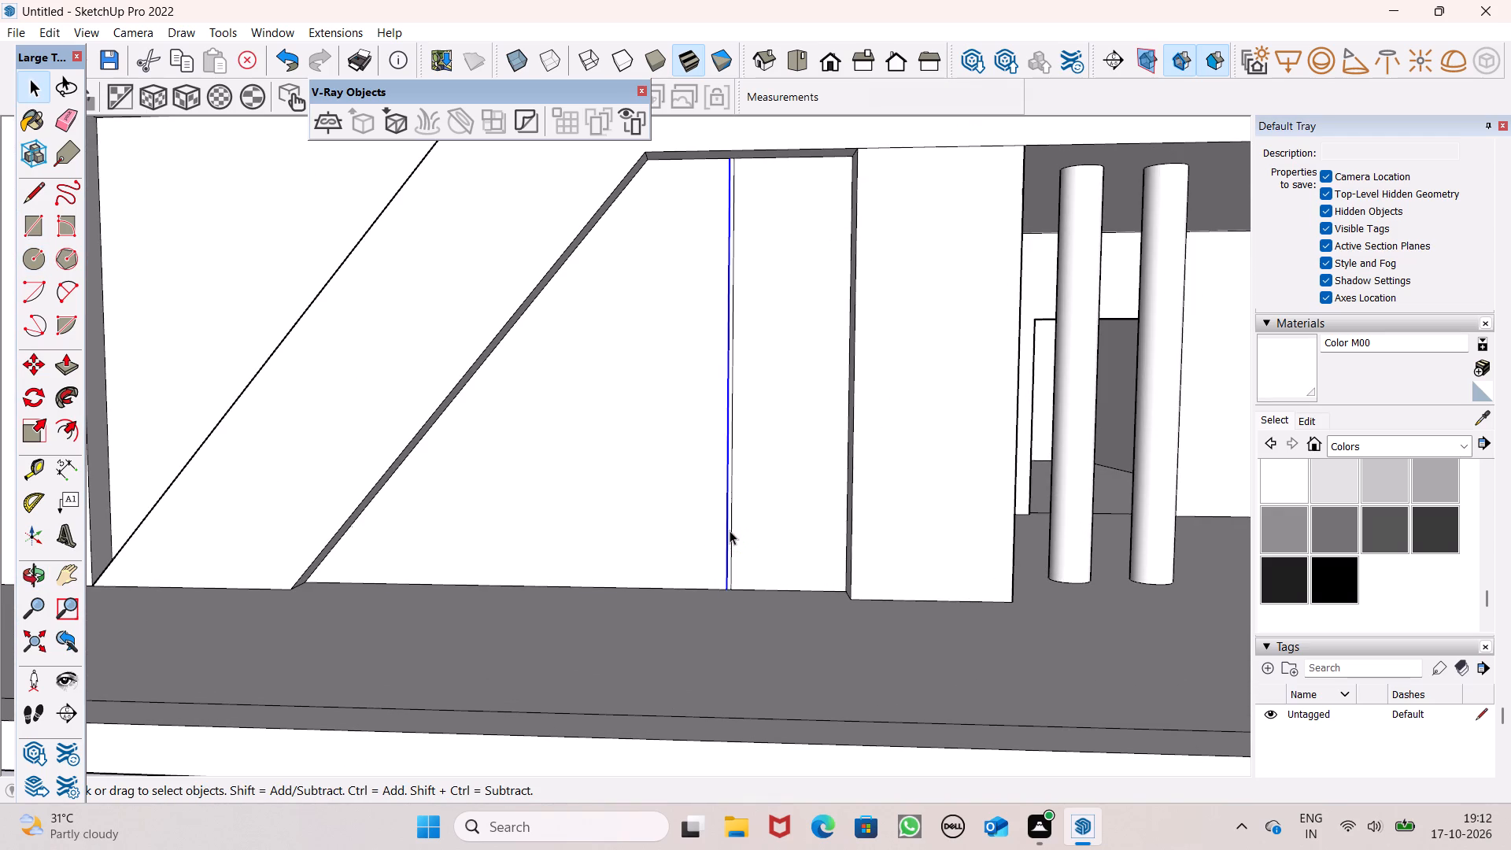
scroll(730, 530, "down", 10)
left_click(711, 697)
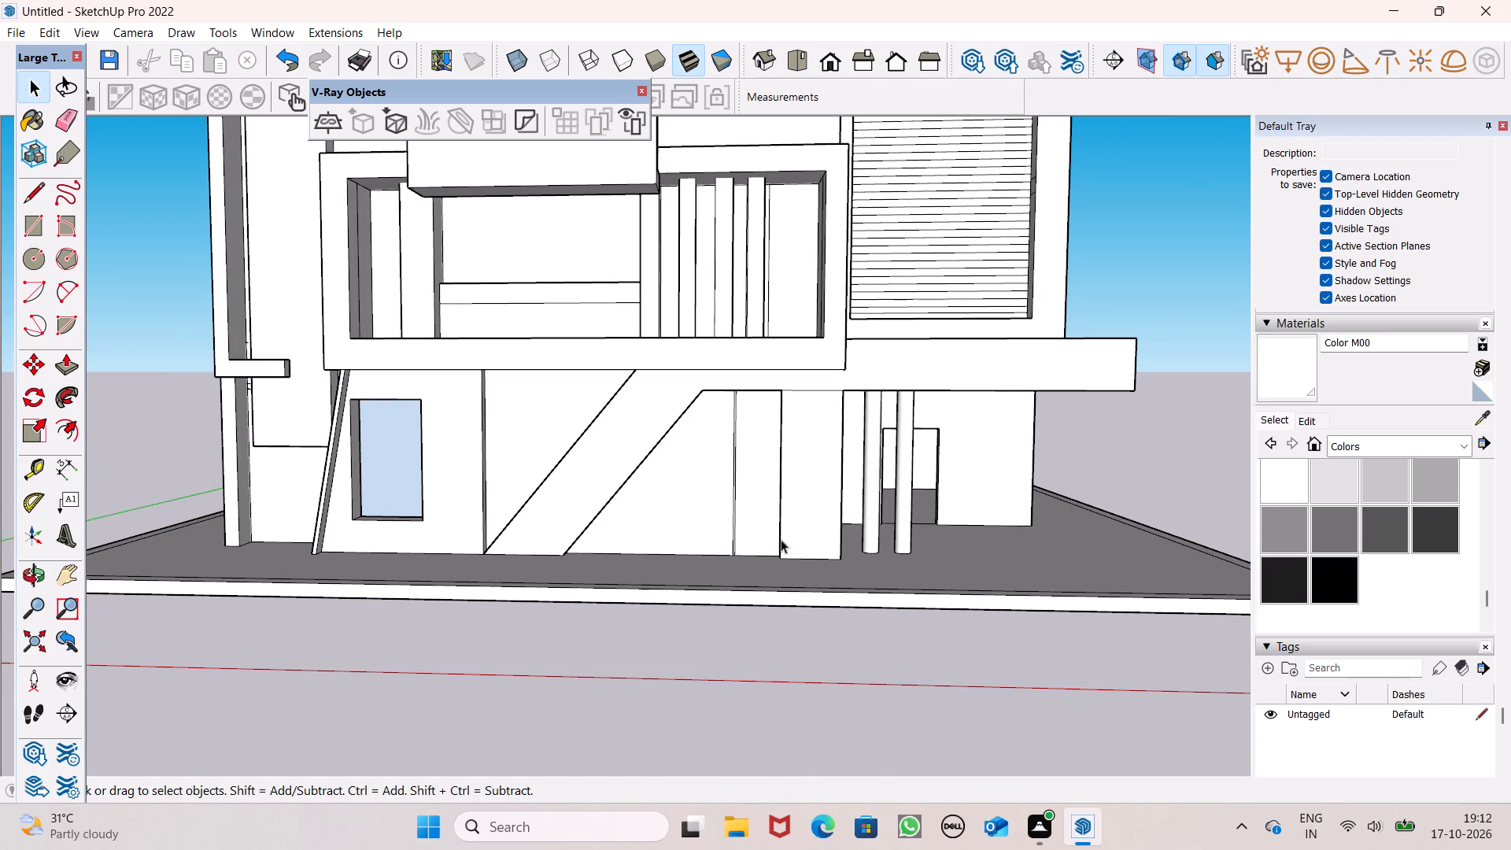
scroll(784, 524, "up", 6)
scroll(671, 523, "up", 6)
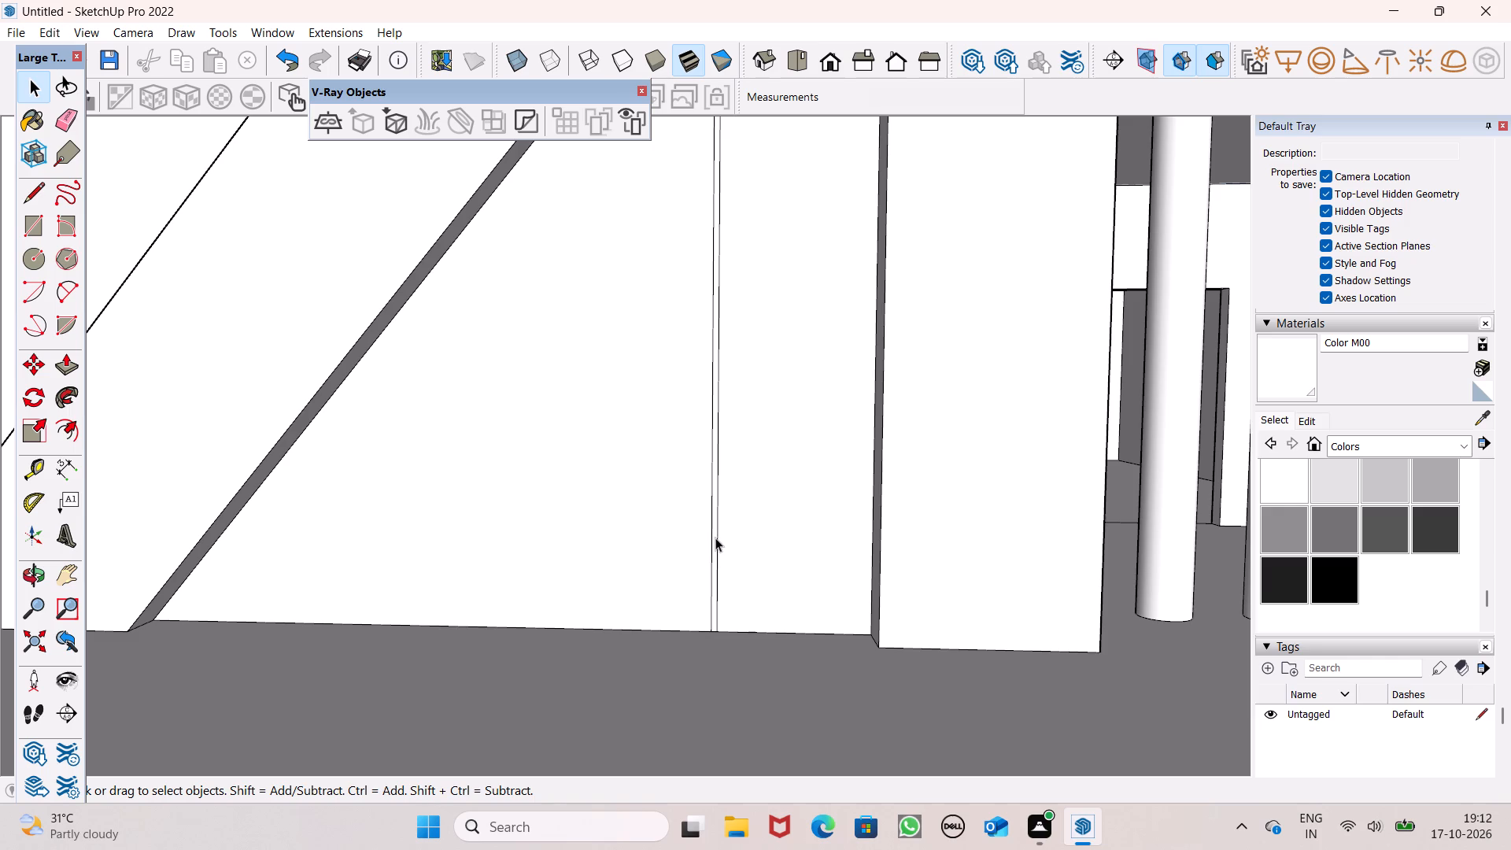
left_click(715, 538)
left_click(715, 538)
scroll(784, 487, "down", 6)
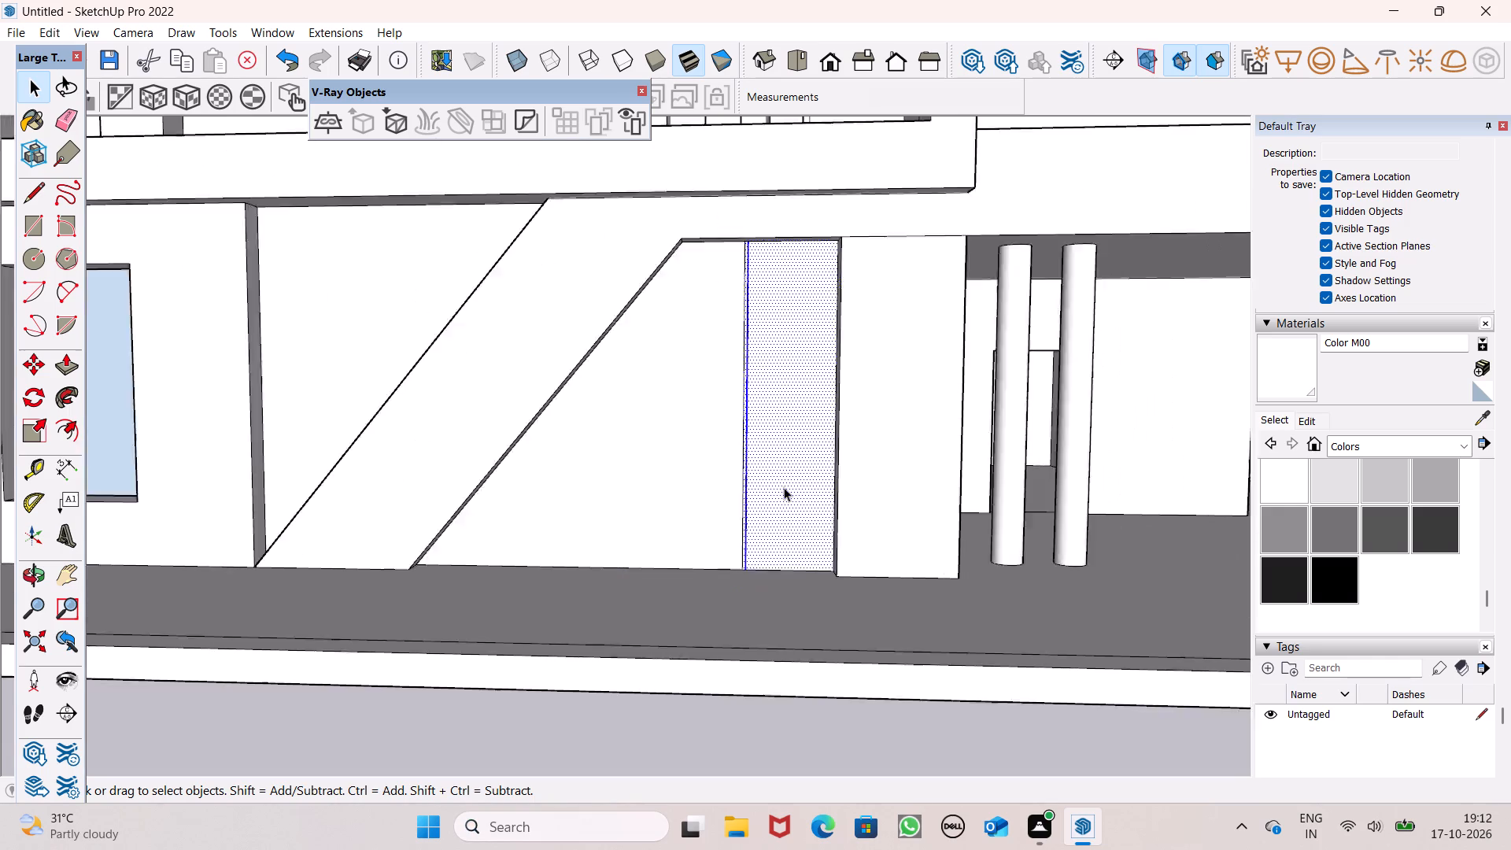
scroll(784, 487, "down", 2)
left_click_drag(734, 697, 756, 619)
Select the thin vertical strip with its edges and move it about 2 7/16" toward the slanted band.
scroll(762, 433, "up", 8)
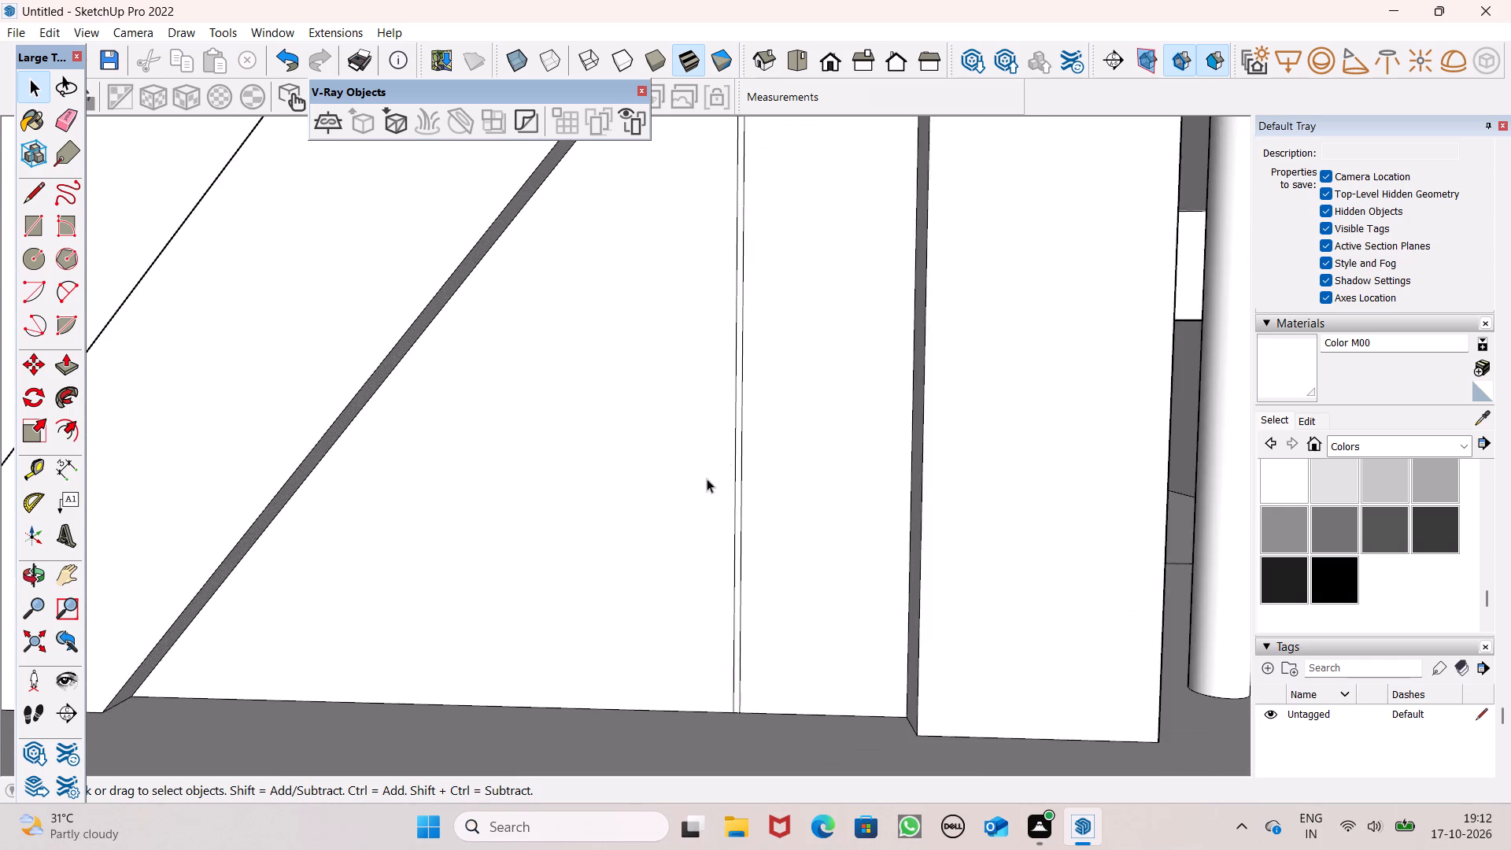
scroll(705, 479, "up", 3)
double_click(752, 508)
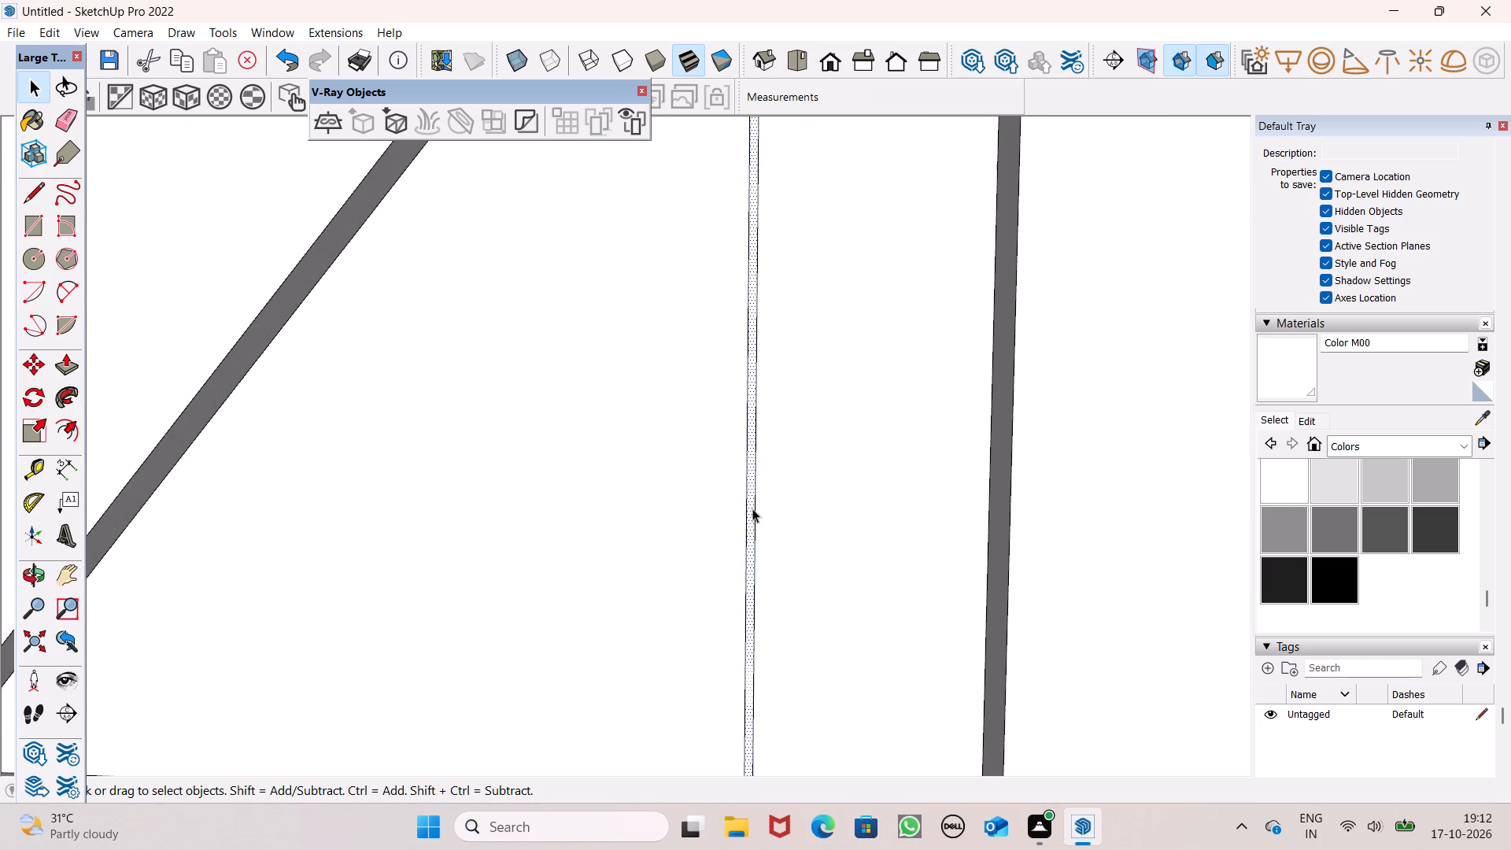
scroll(749, 472, "down", 2)
key("m")
key("Return")
scroll(750, 472, "down", 5)
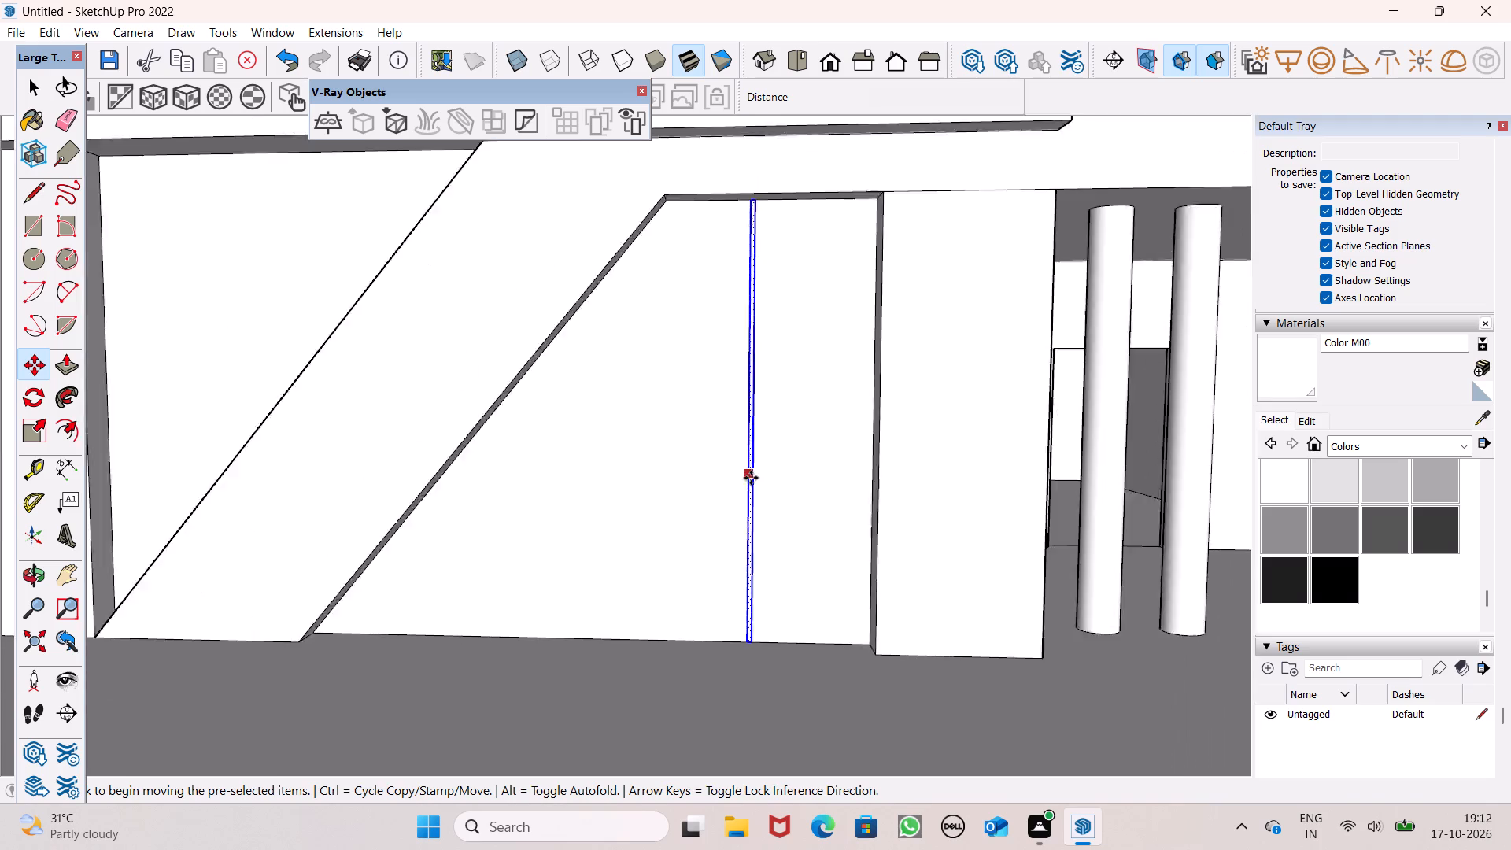
scroll(751, 478, "down", 1)
left_click_drag(753, 468, 741, 469)
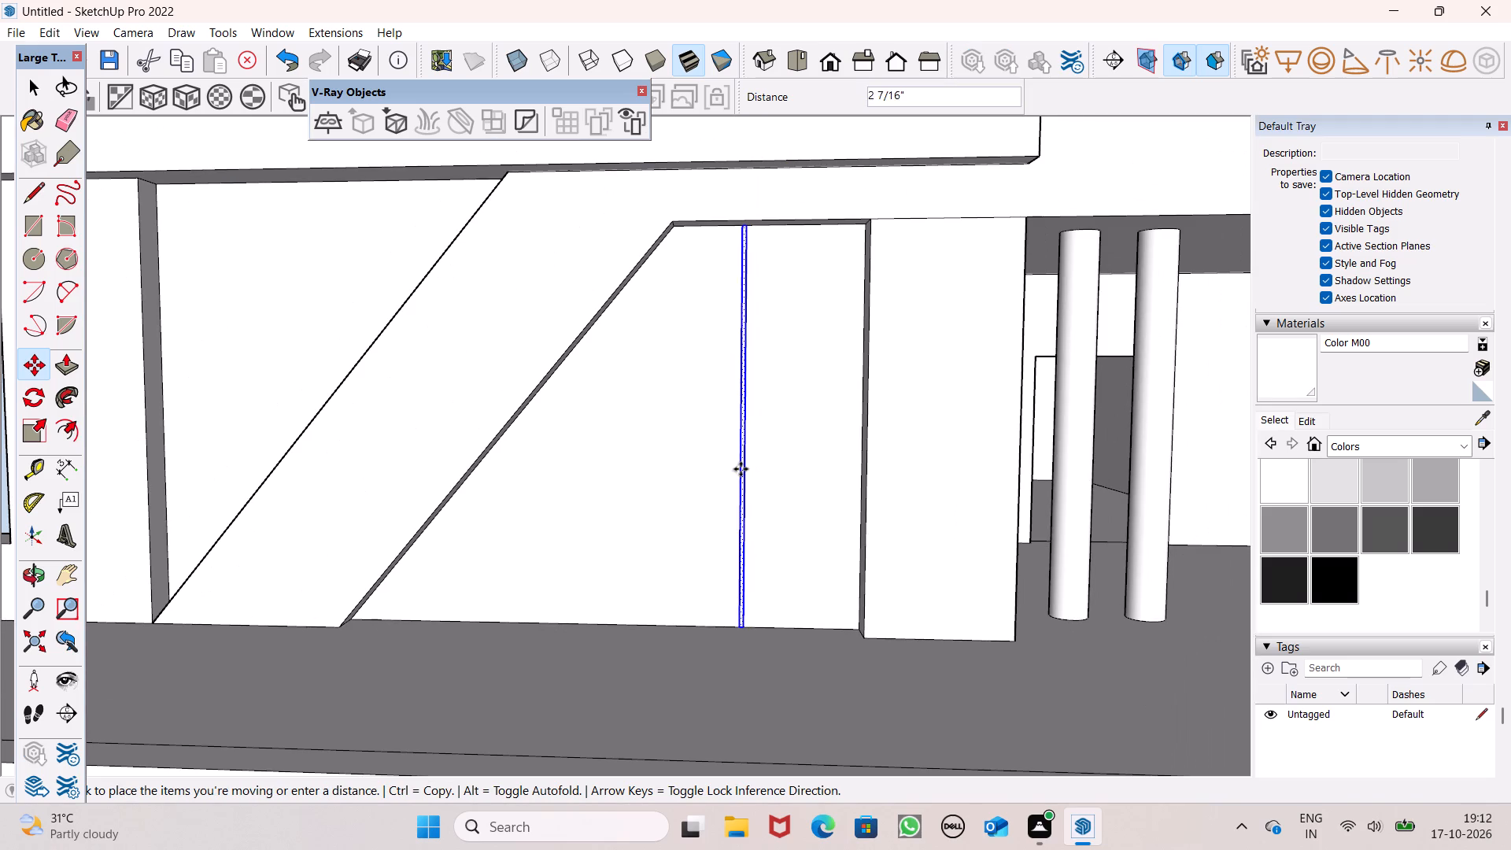
left_click_drag(741, 469, 740, 470)
Move the same thin strip about another 8 11/16" toward the slanted band, then clear the selection.
key("space")
scroll(806, 375, "down", 3)
key("space")
scroll(806, 375, "down", 1)
scroll(793, 392, "up", 2)
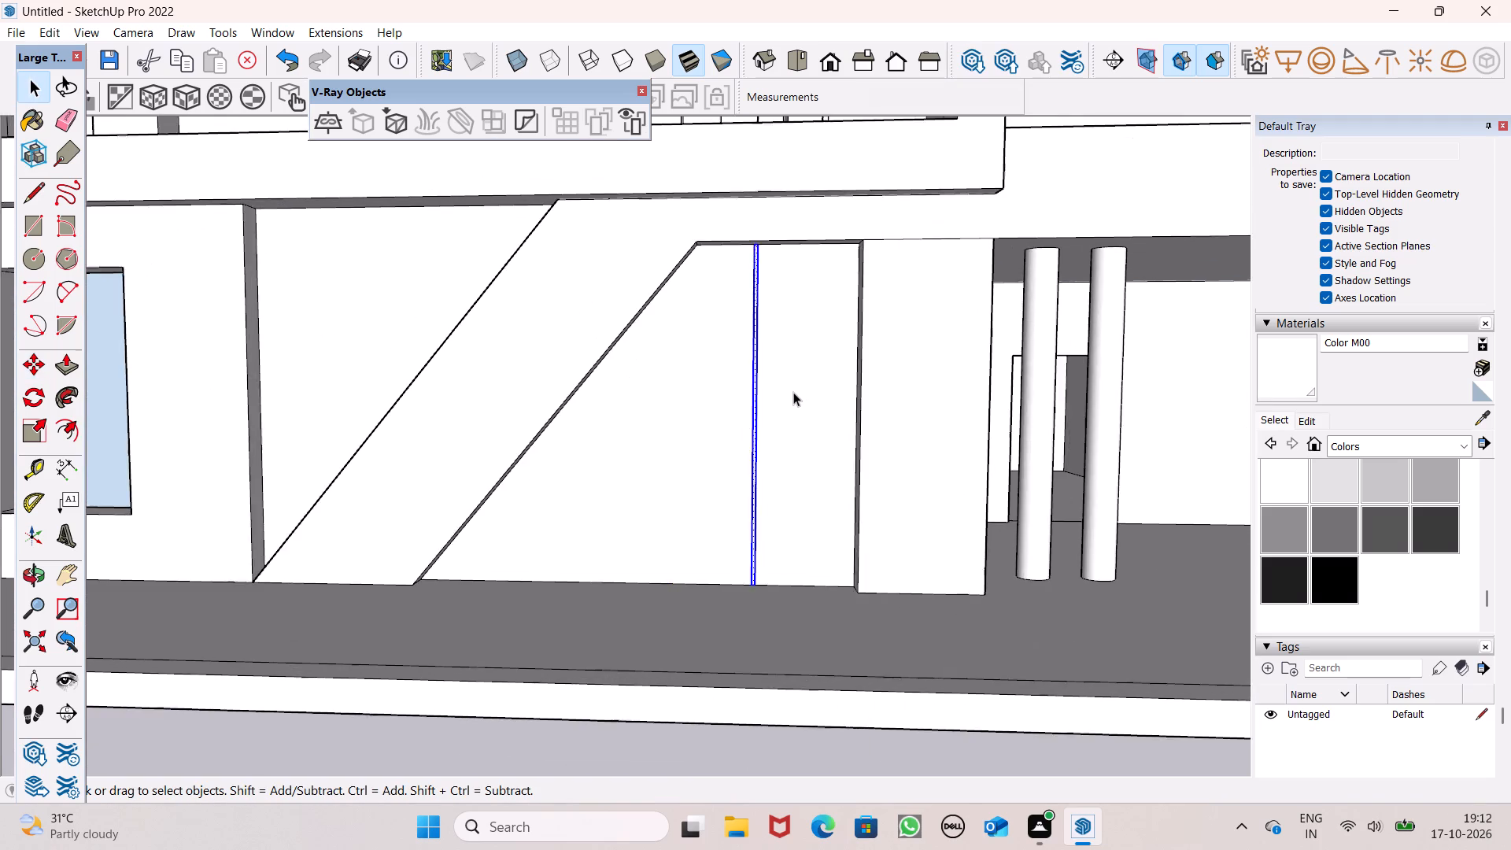
scroll(793, 392, "up", 1)
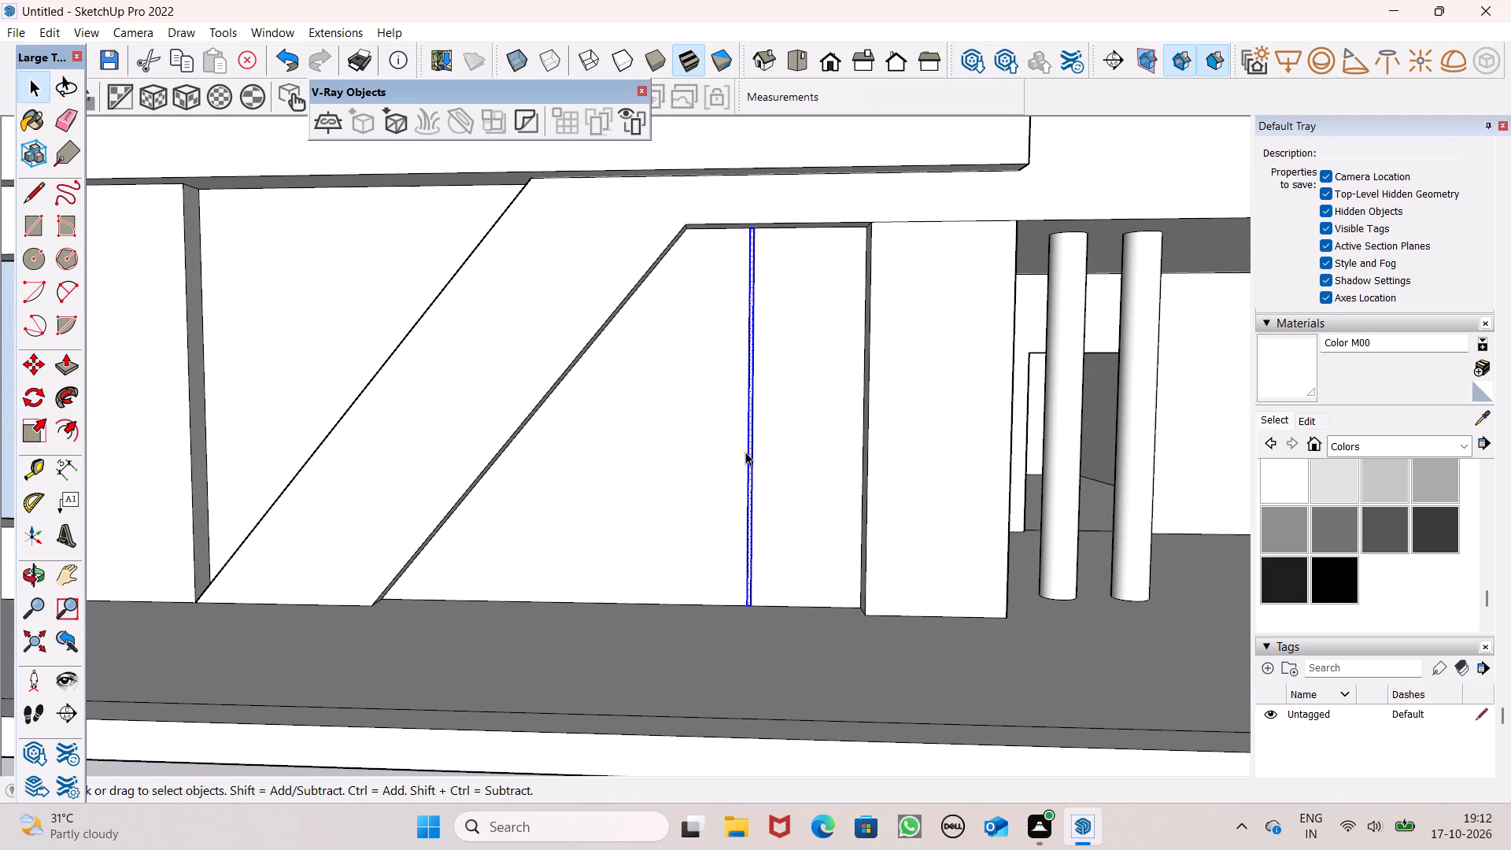
key("m")
key("Return")
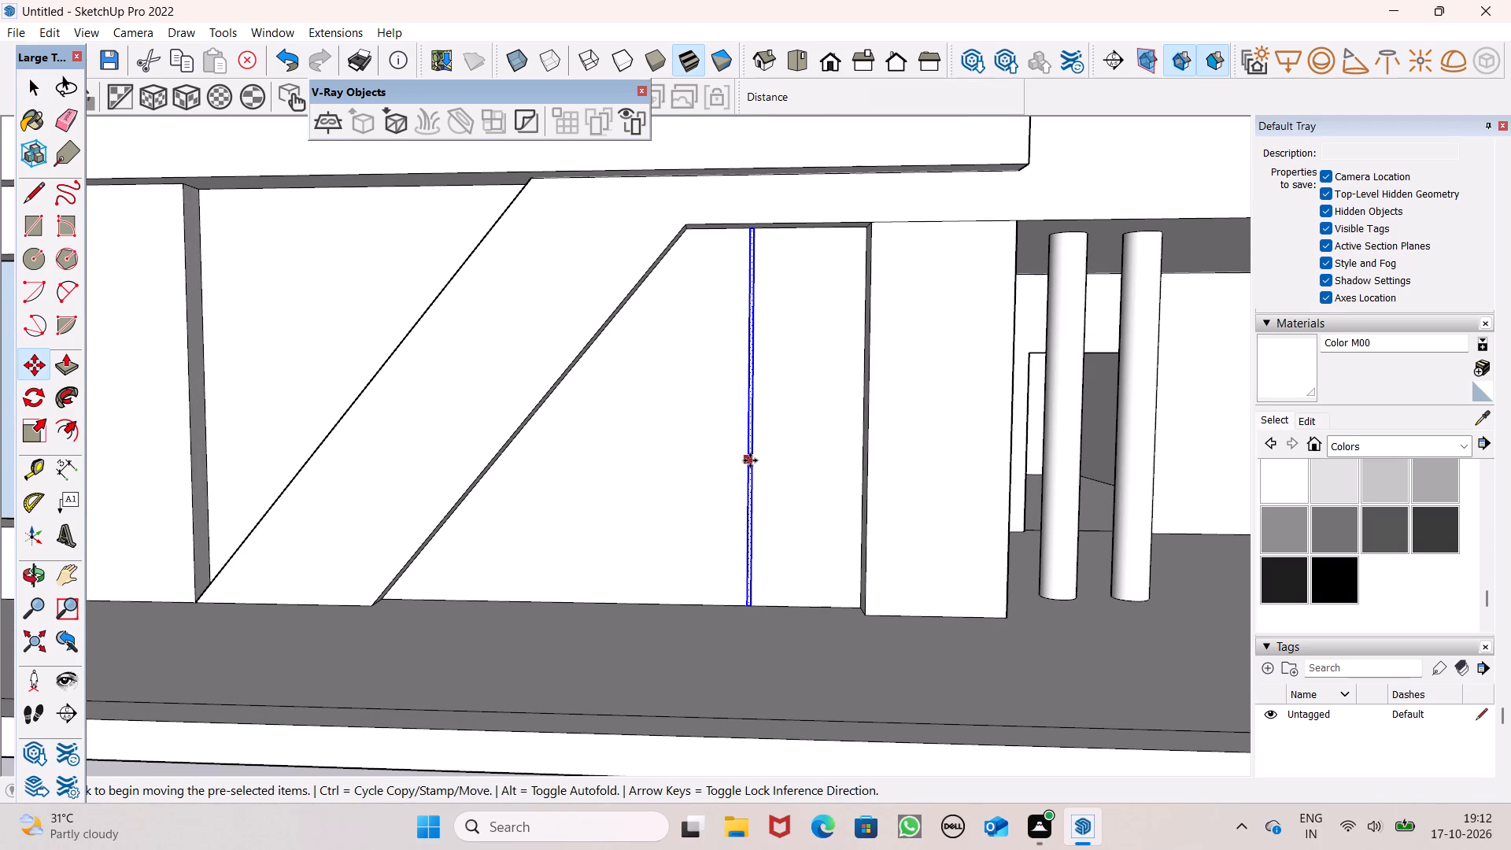
left_click_drag(751, 460, 722, 457)
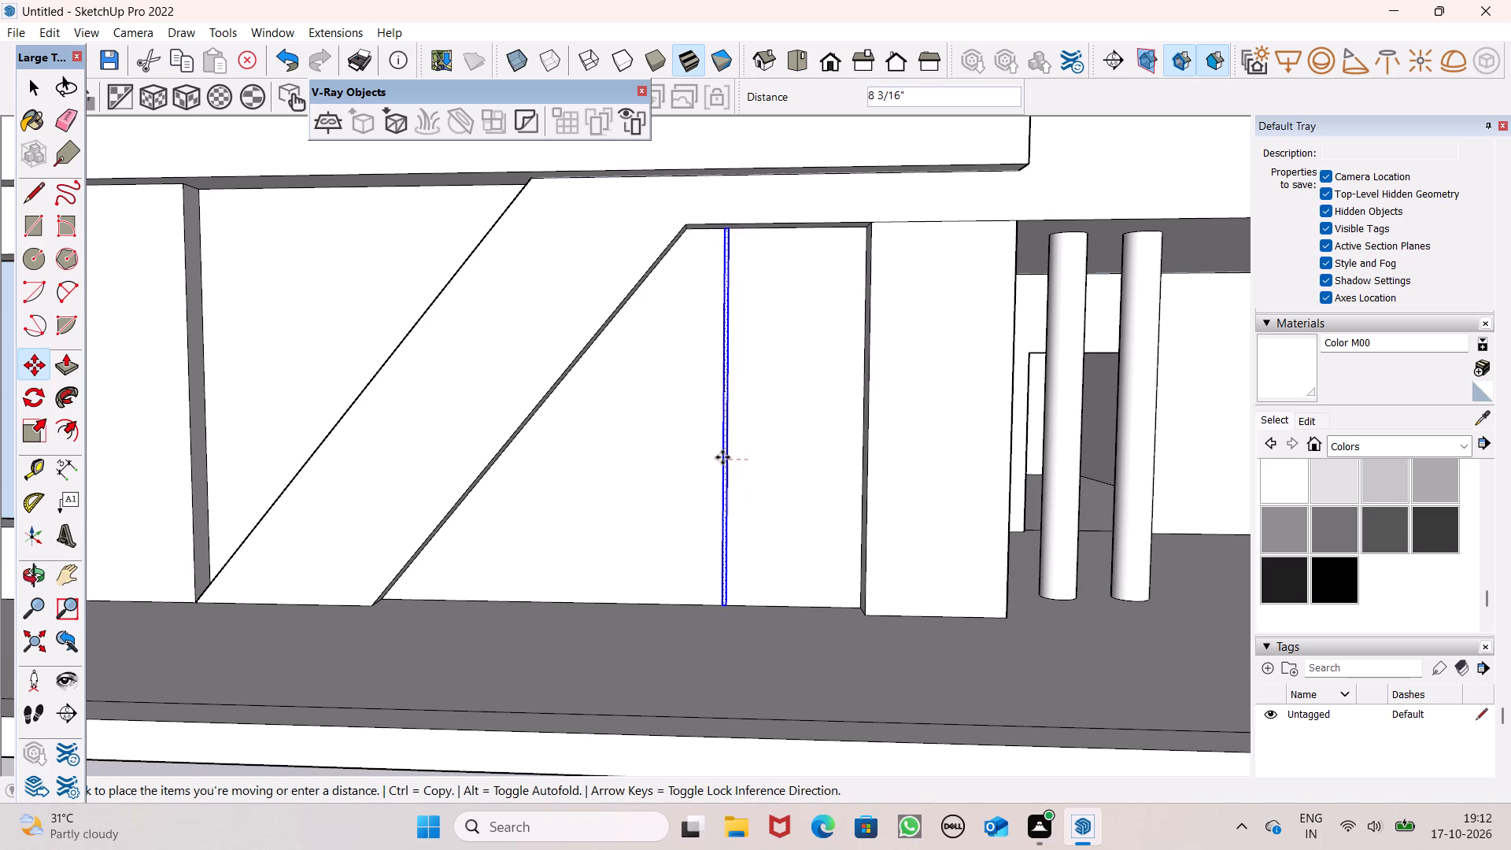
left_click_drag(722, 457, 721, 457)
key("space")
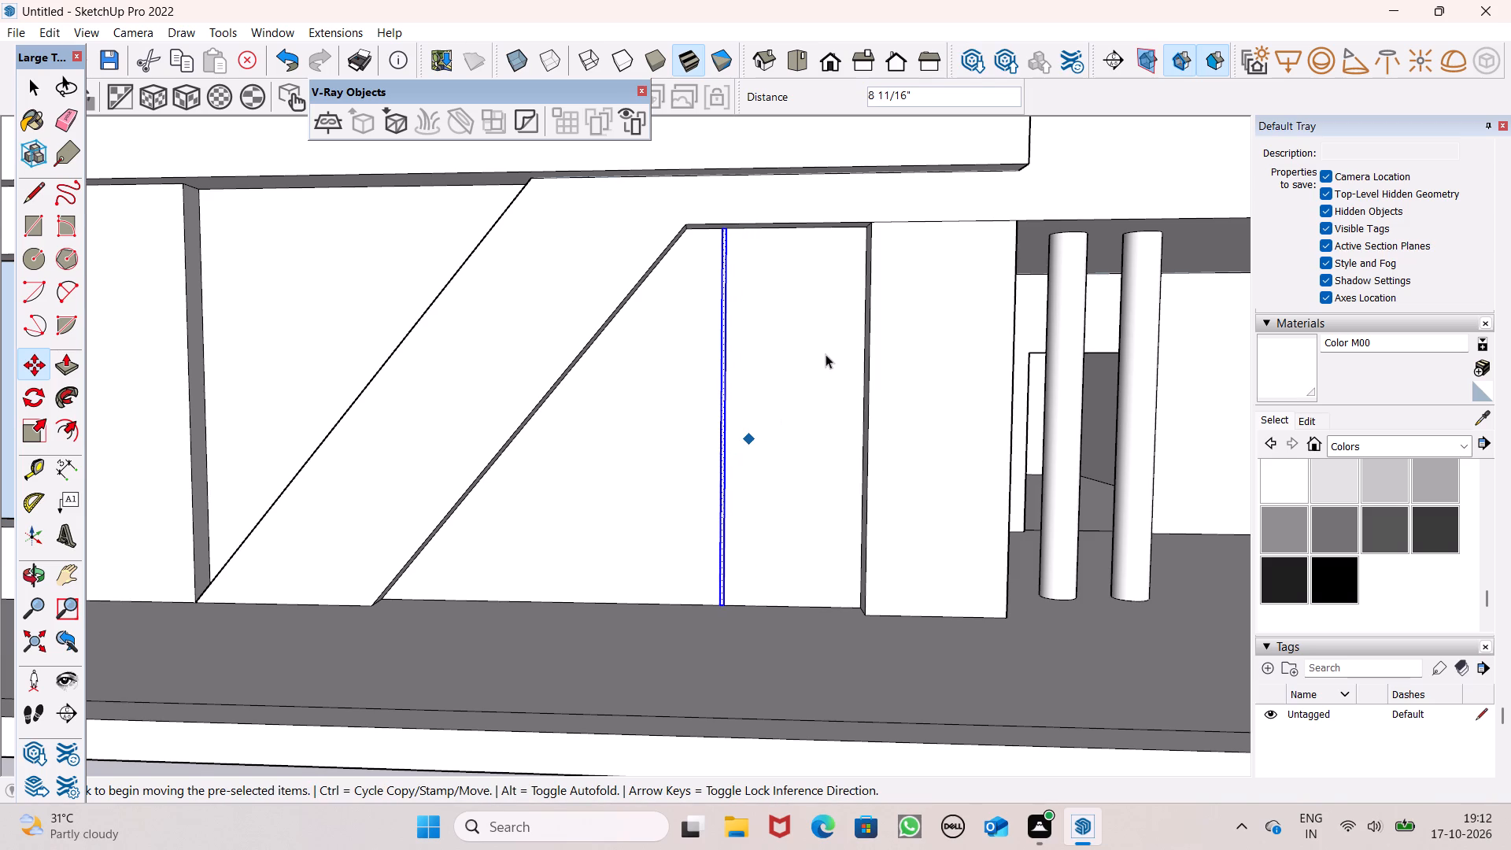
scroll(826, 354, "down", 4)
key("space")
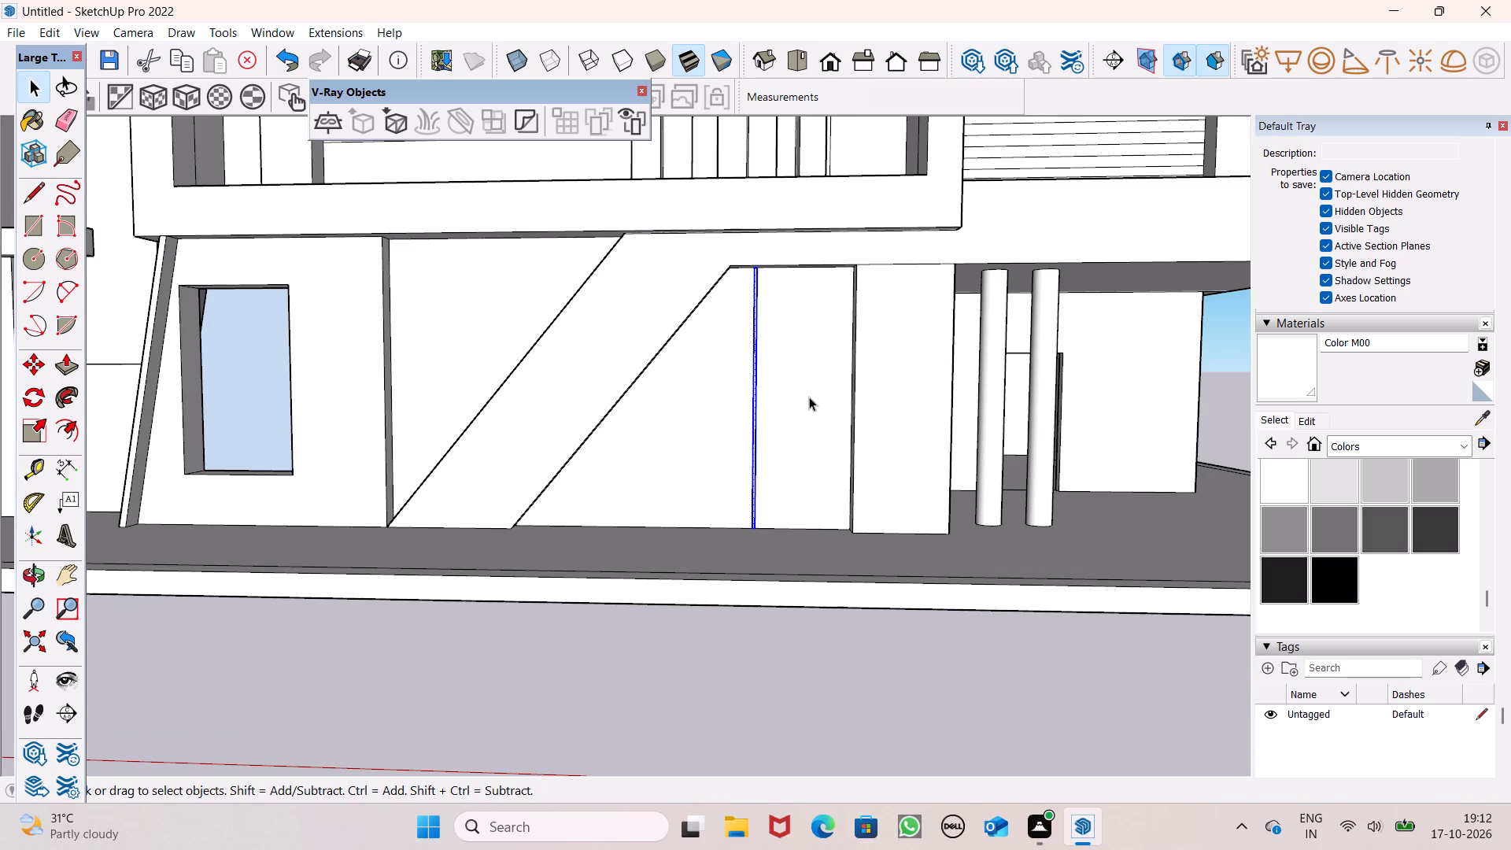
scroll(809, 397, "down", 3)
left_click(773, 620)
scroll(750, 421, "up", 5)
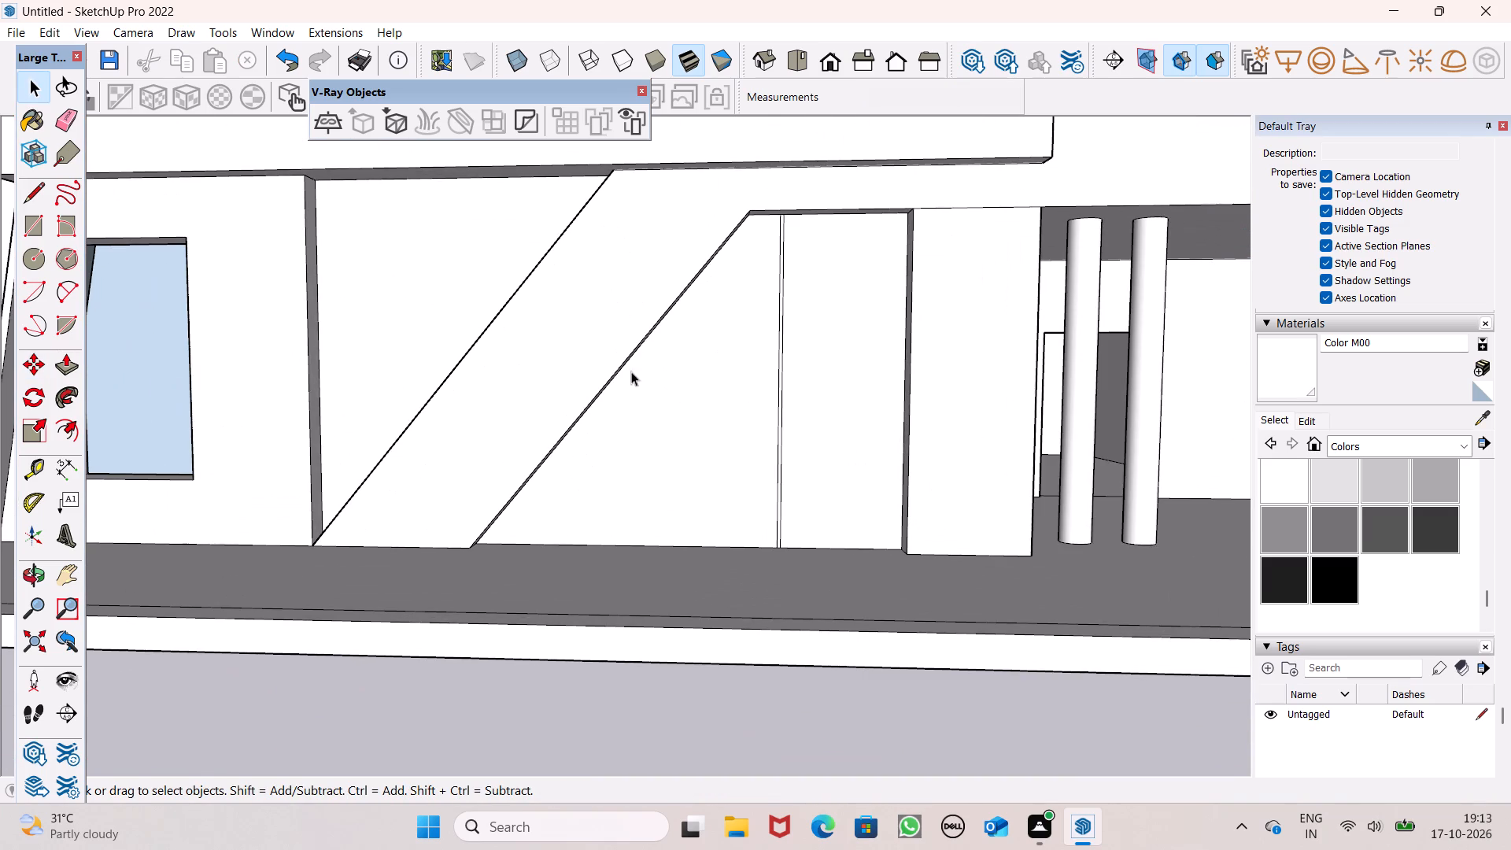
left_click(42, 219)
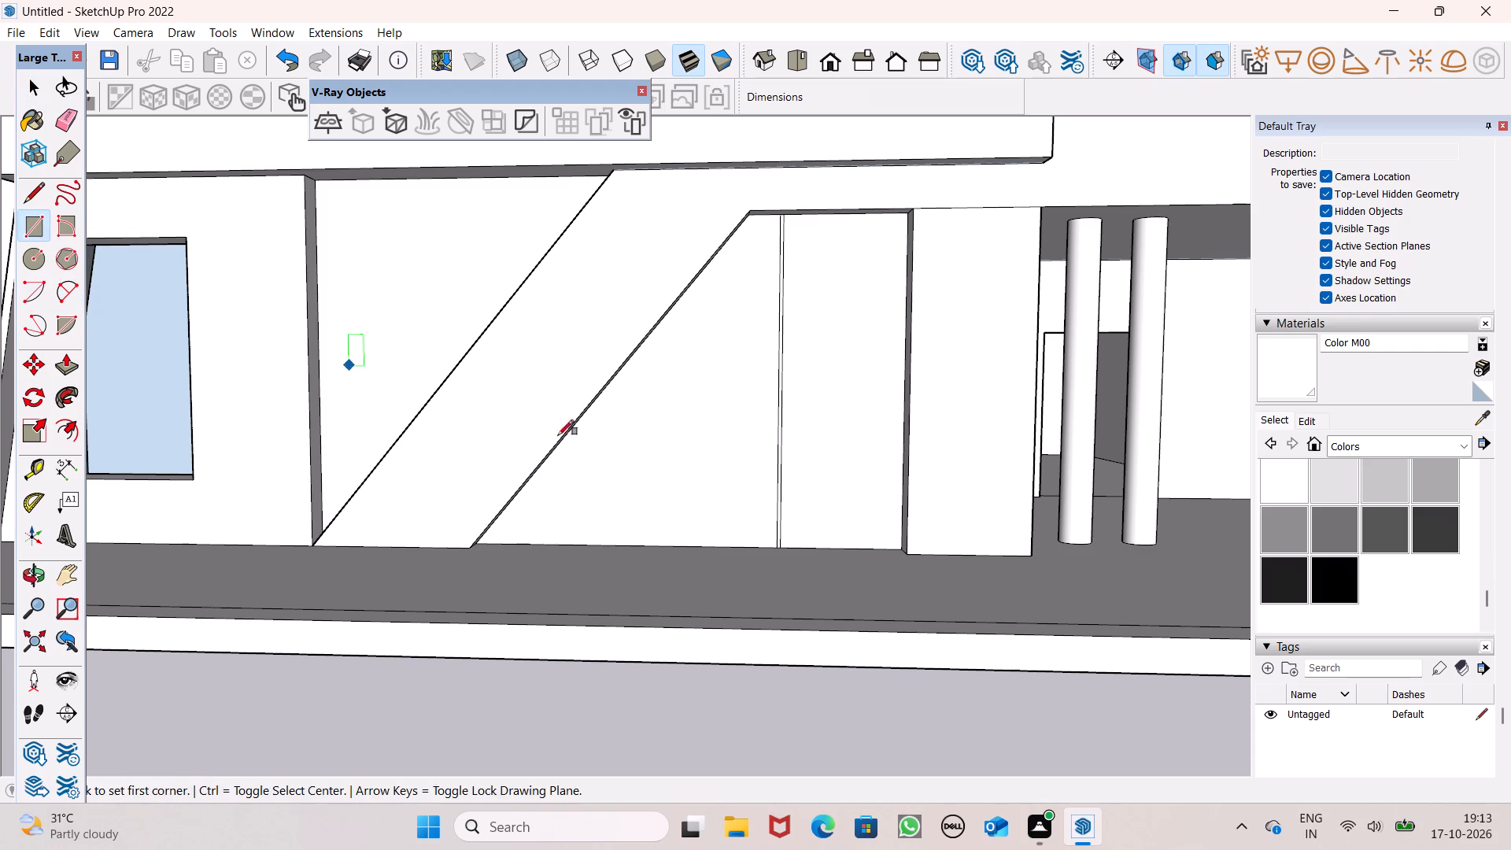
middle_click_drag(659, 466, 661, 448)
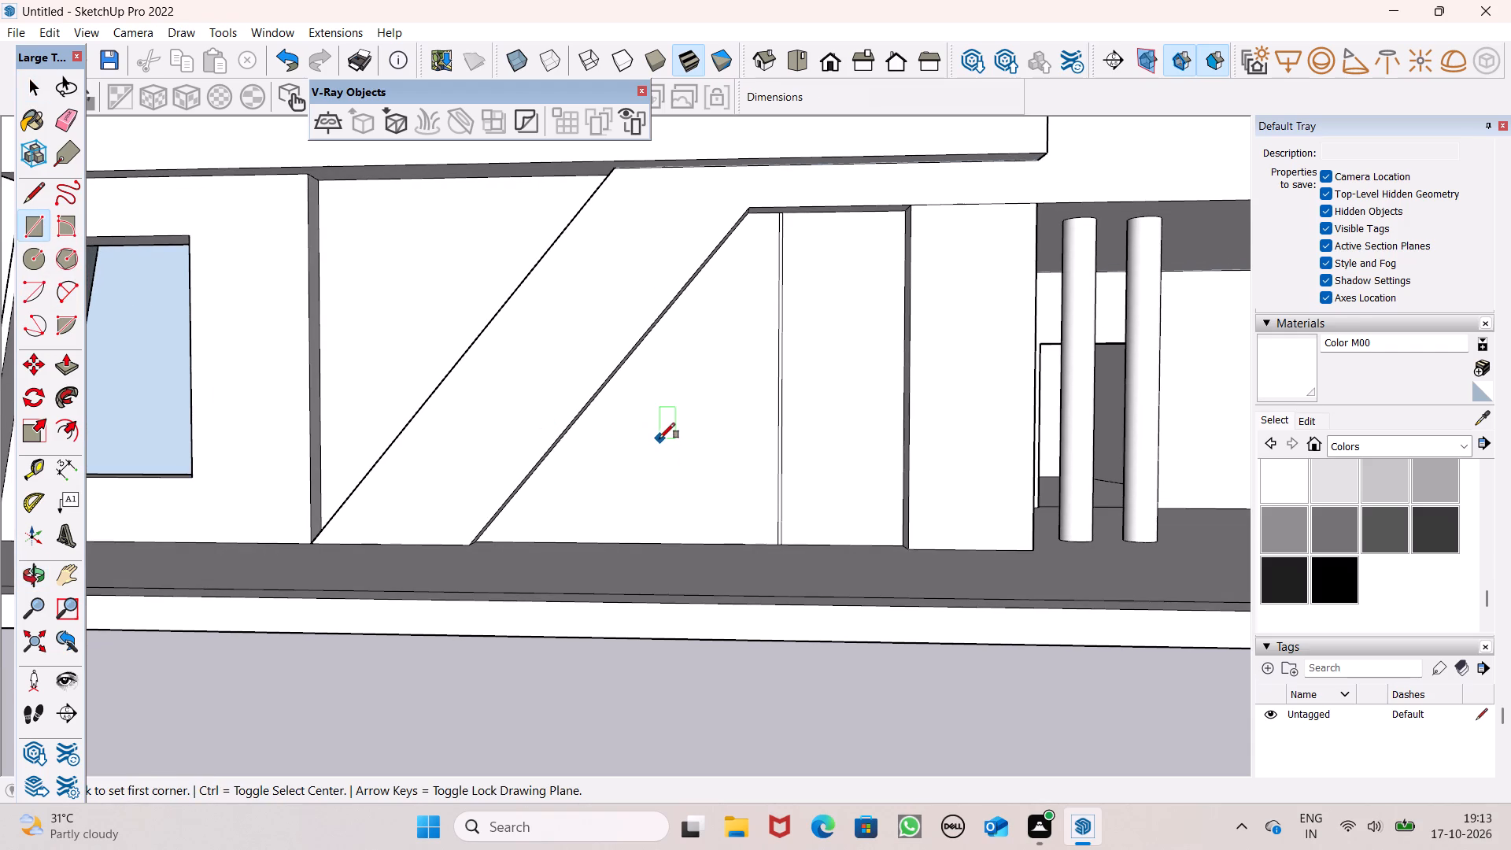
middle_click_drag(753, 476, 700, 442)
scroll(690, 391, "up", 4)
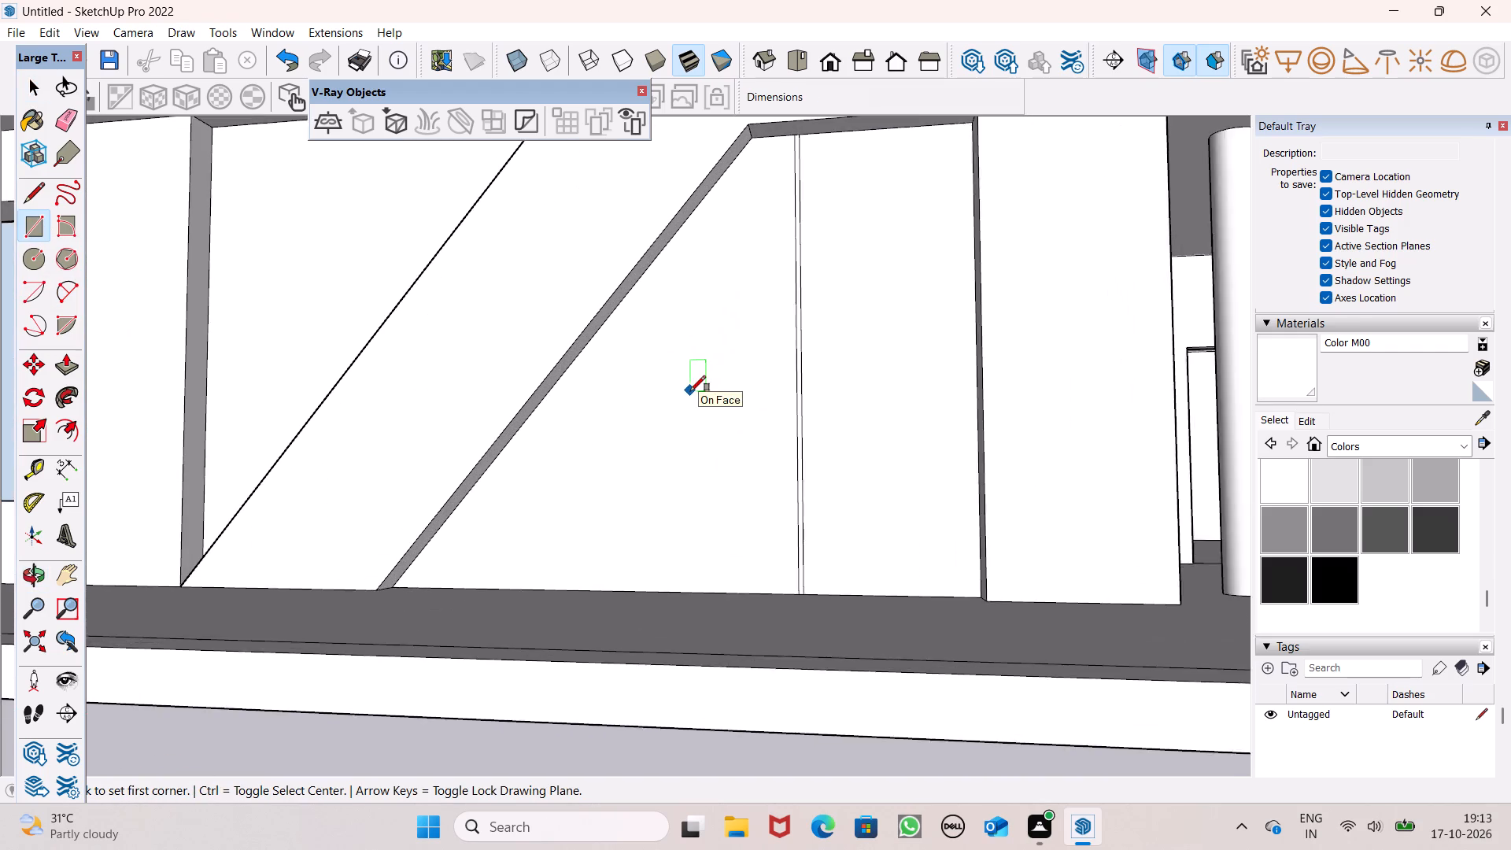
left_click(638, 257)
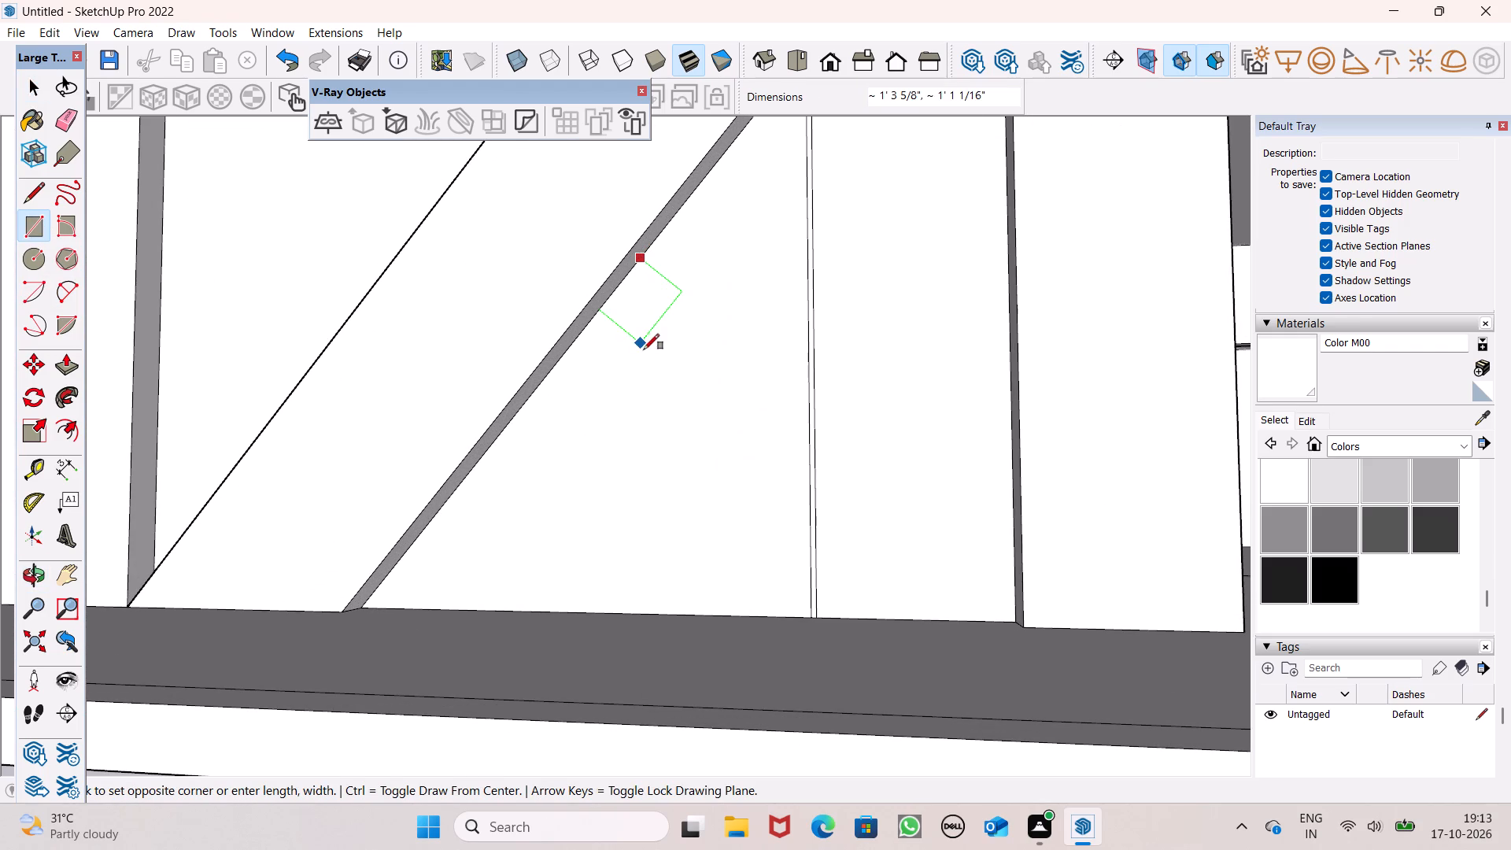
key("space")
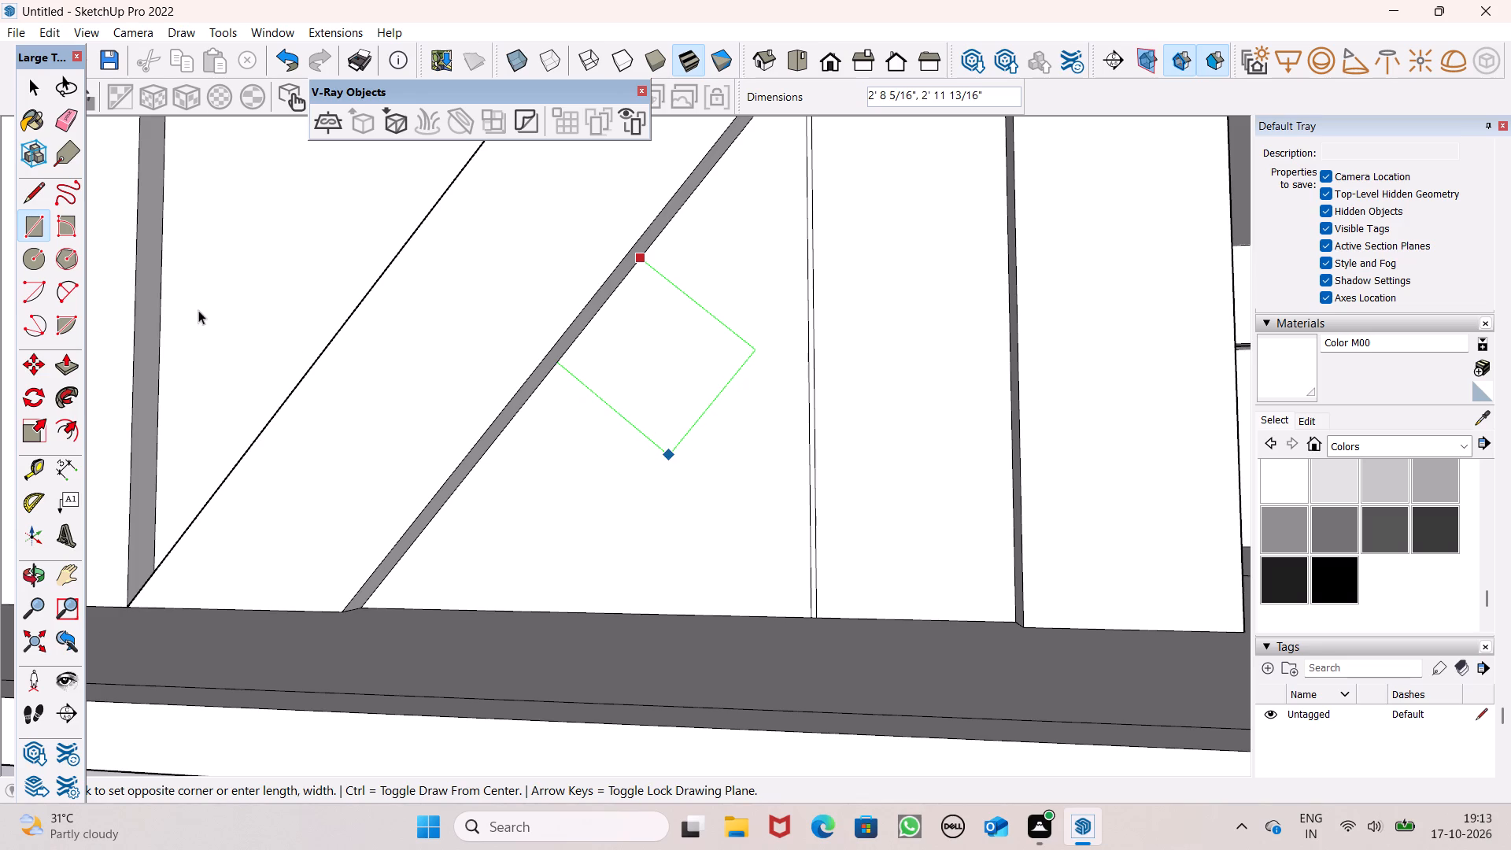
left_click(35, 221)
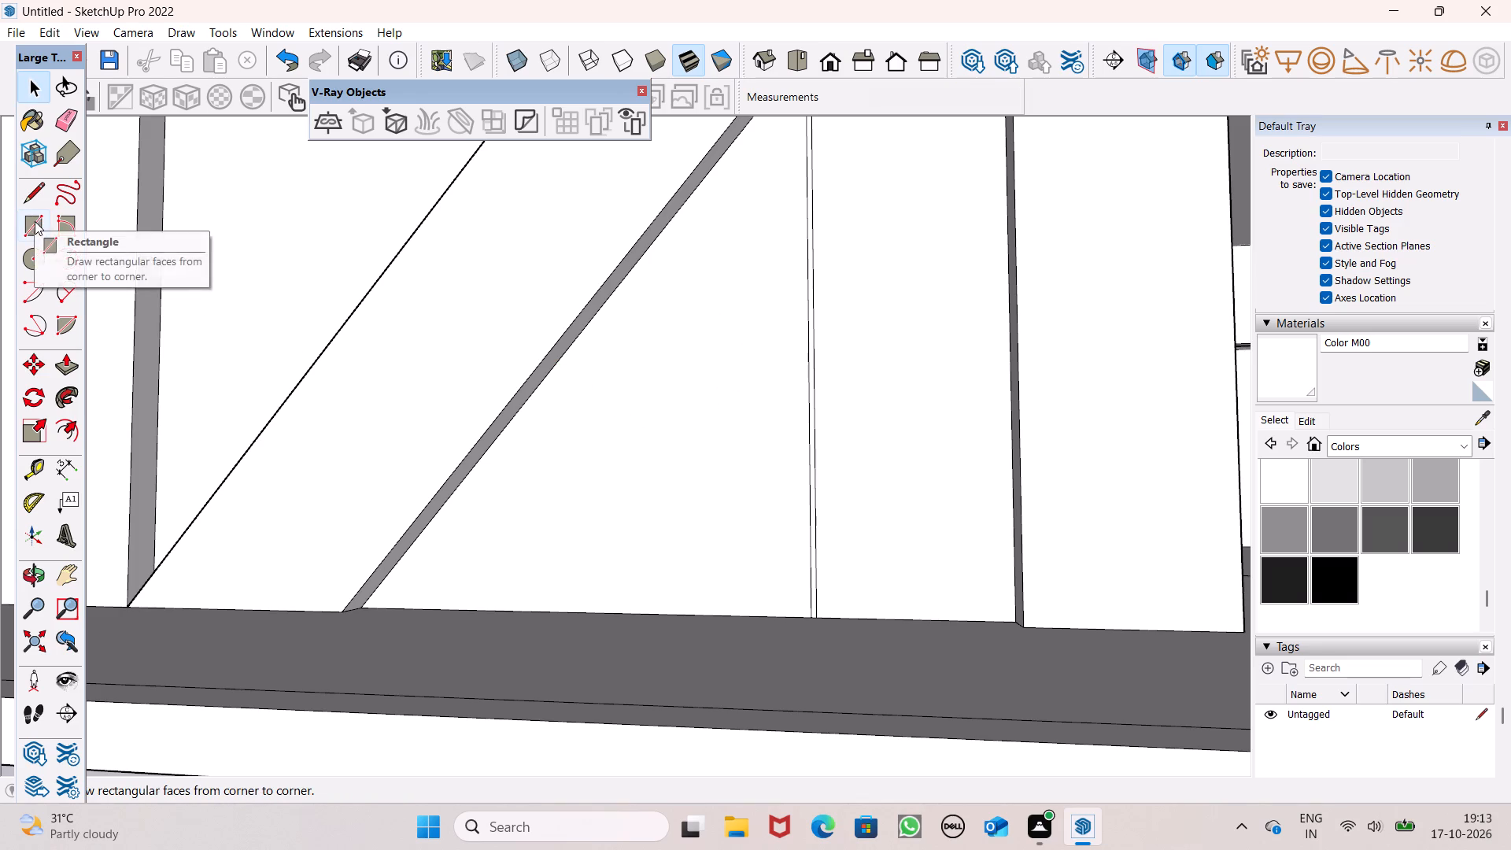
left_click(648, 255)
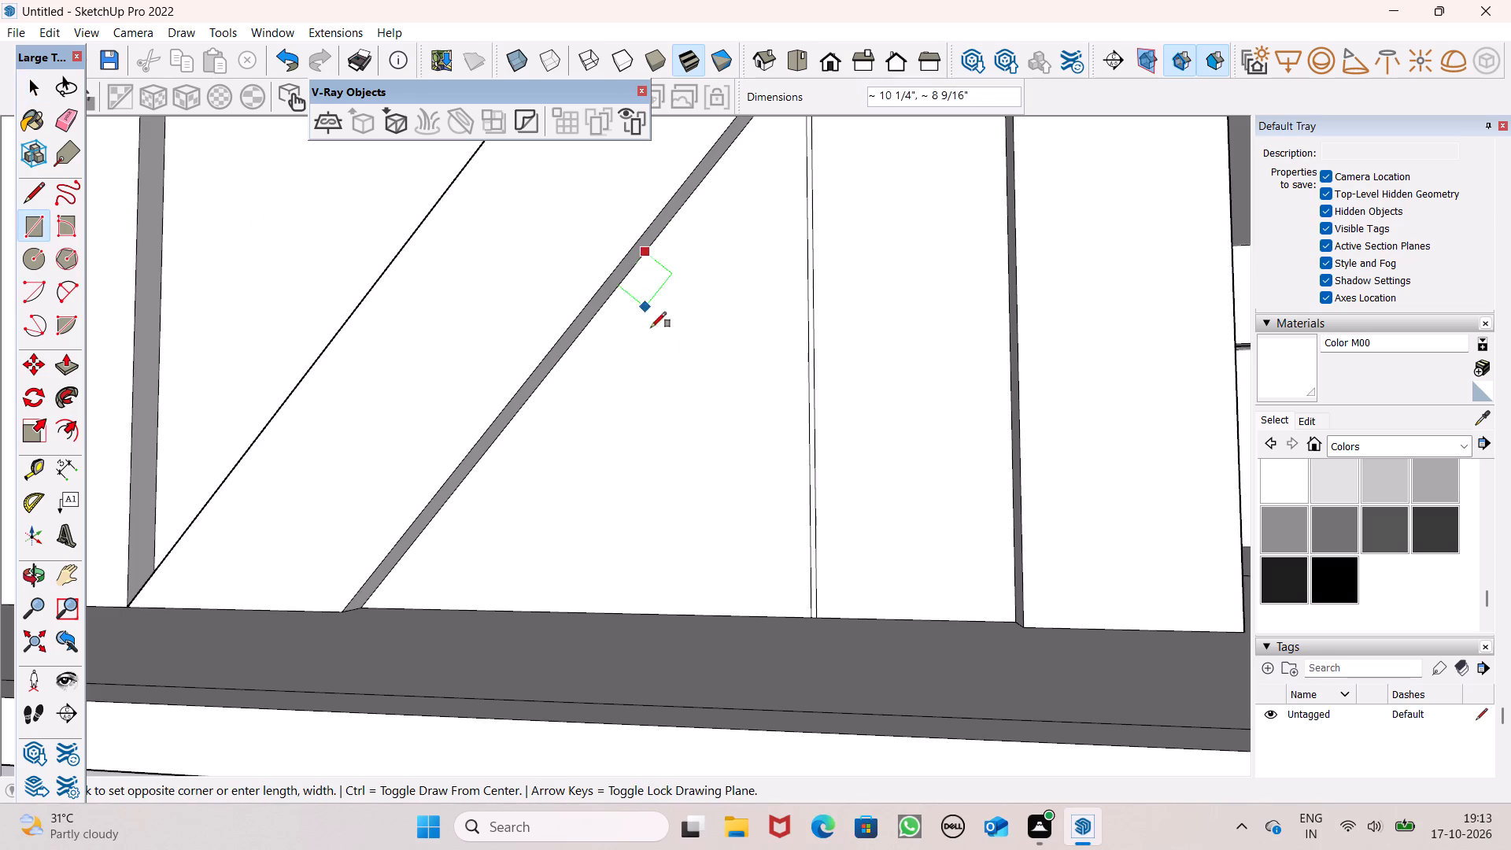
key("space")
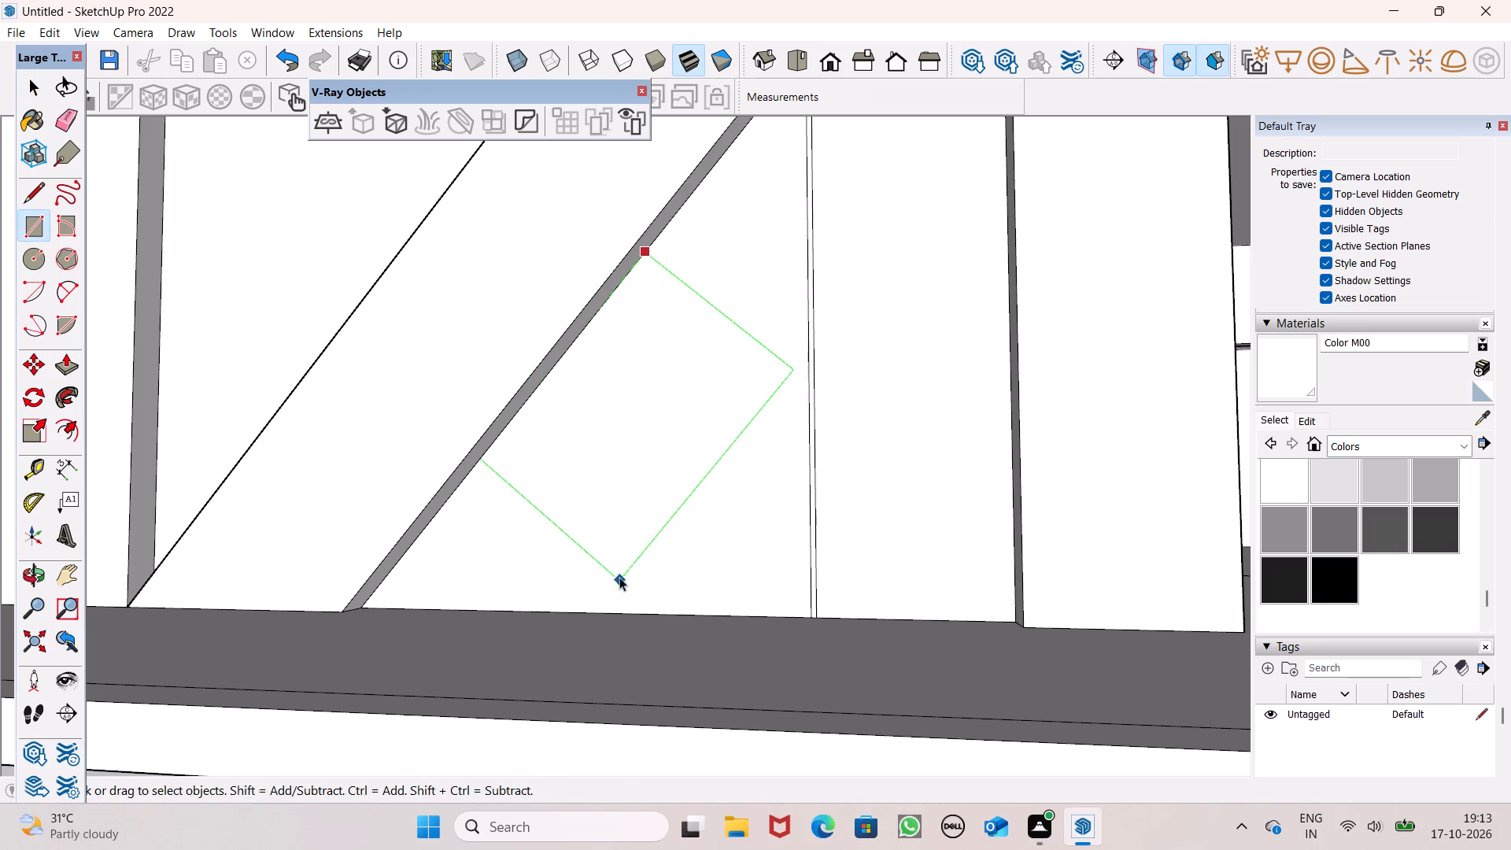
Draw two close vertical lines from the slanted band's lower edge to the panel's base, forming a second narrow strip.
left_click(39, 197)
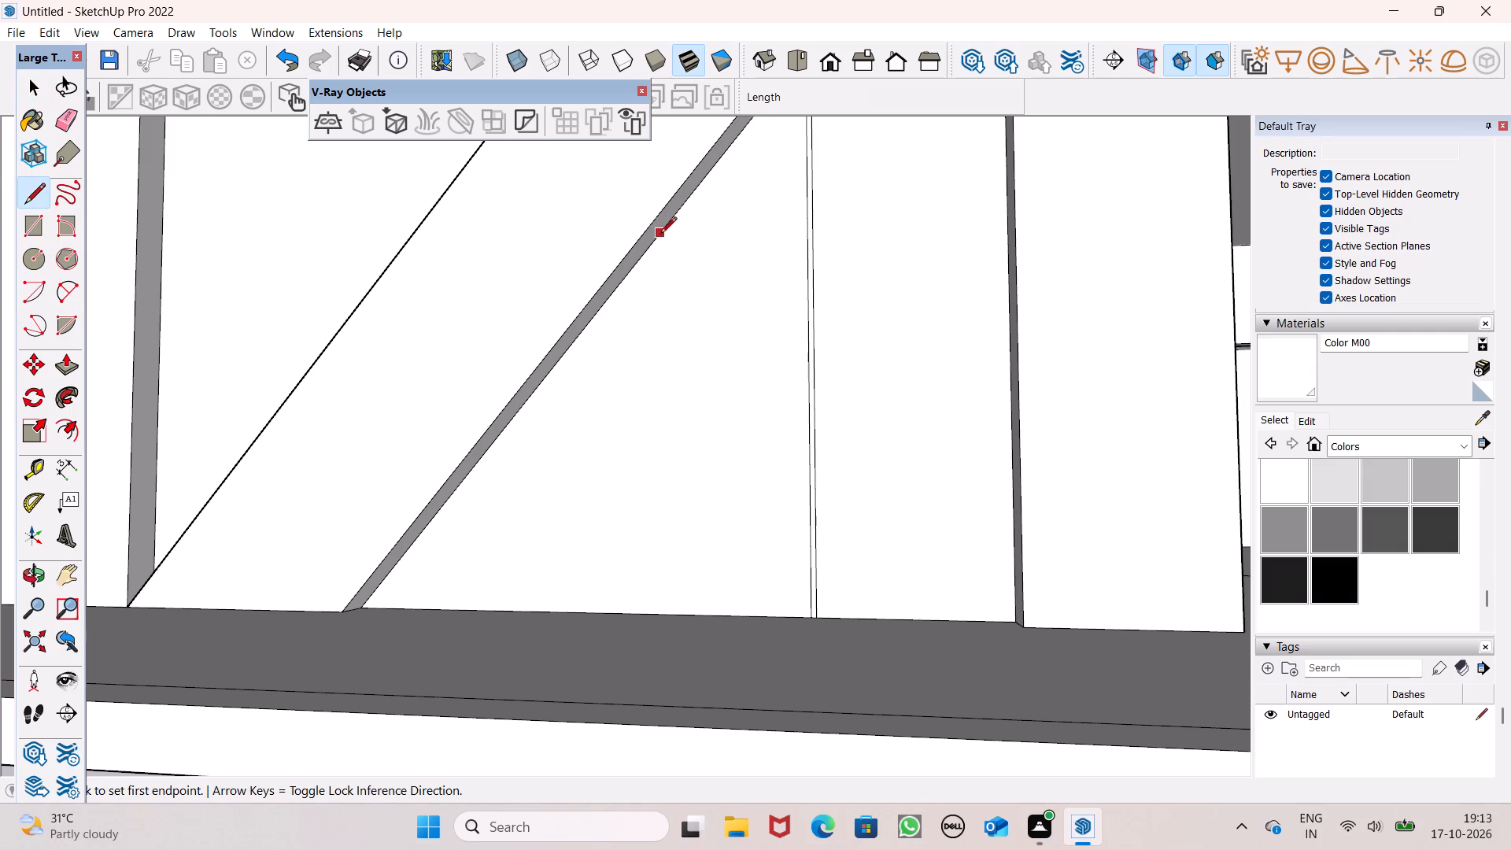
left_click_drag(660, 235, 659, 242)
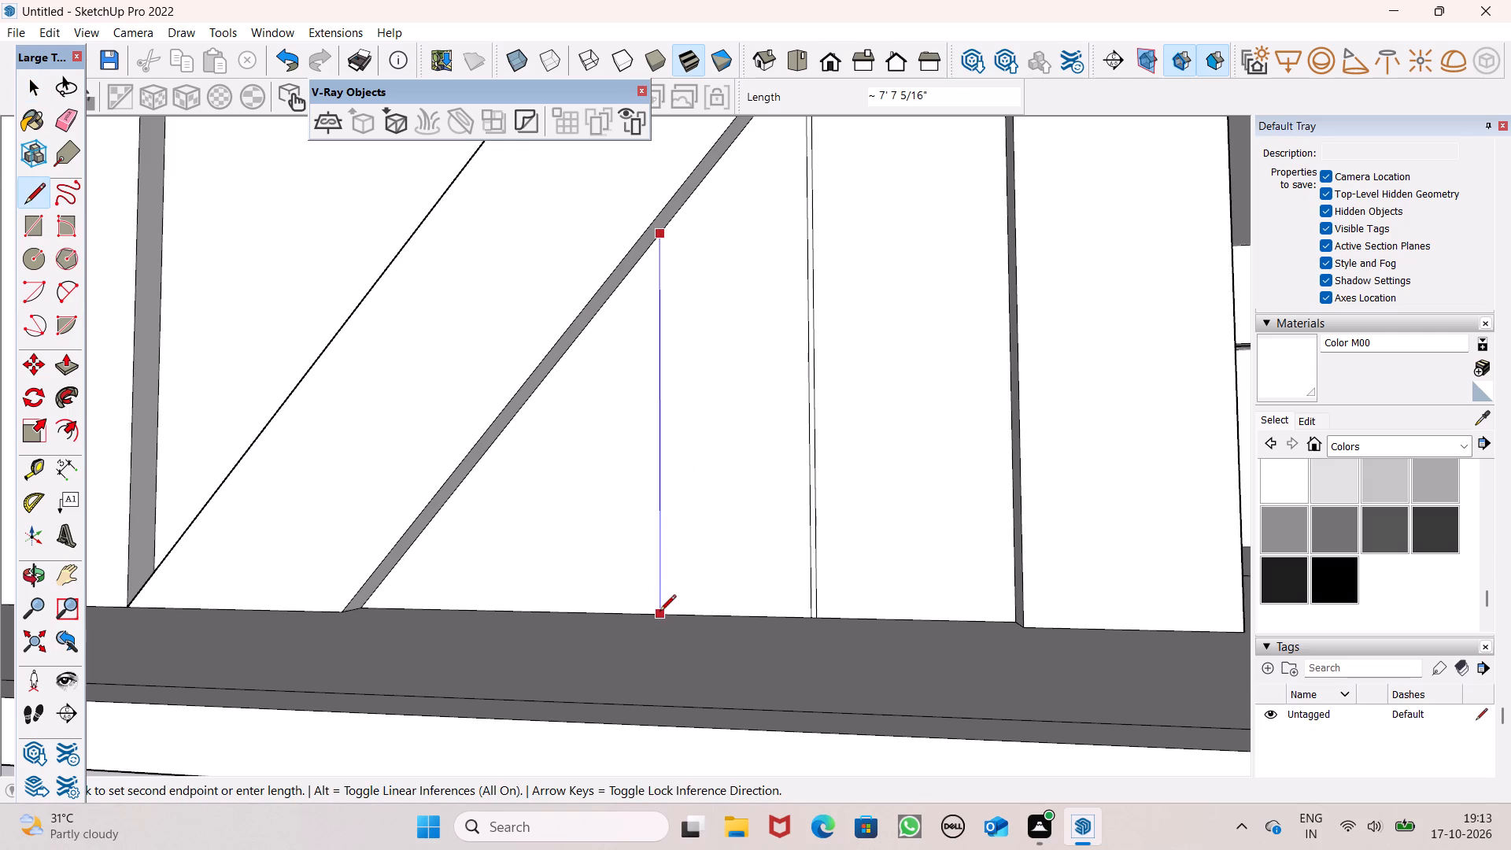
left_click(659, 613)
scroll(676, 260, "up", 5)
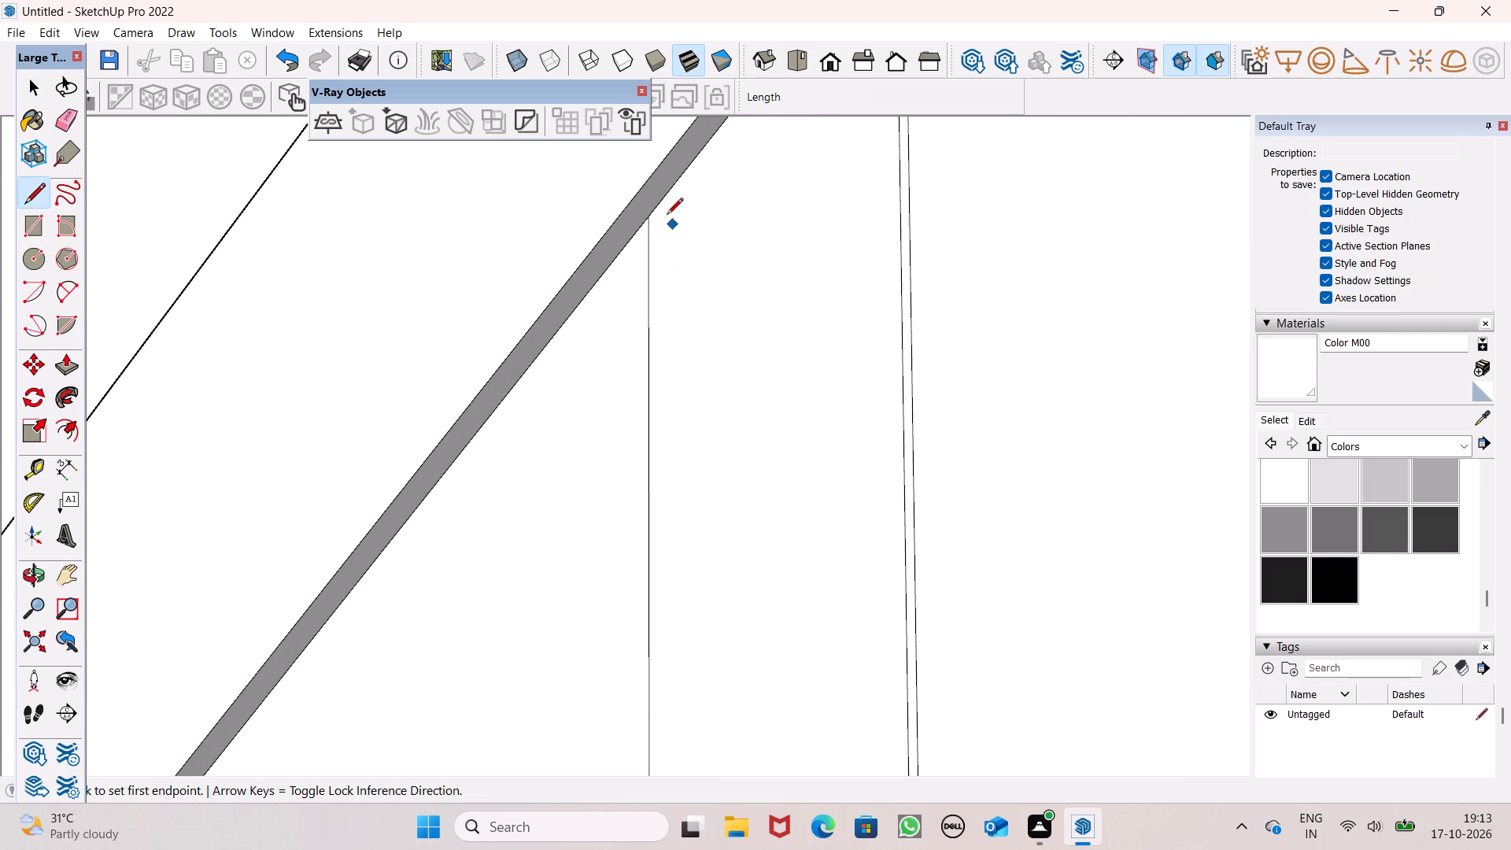
left_click(660, 203)
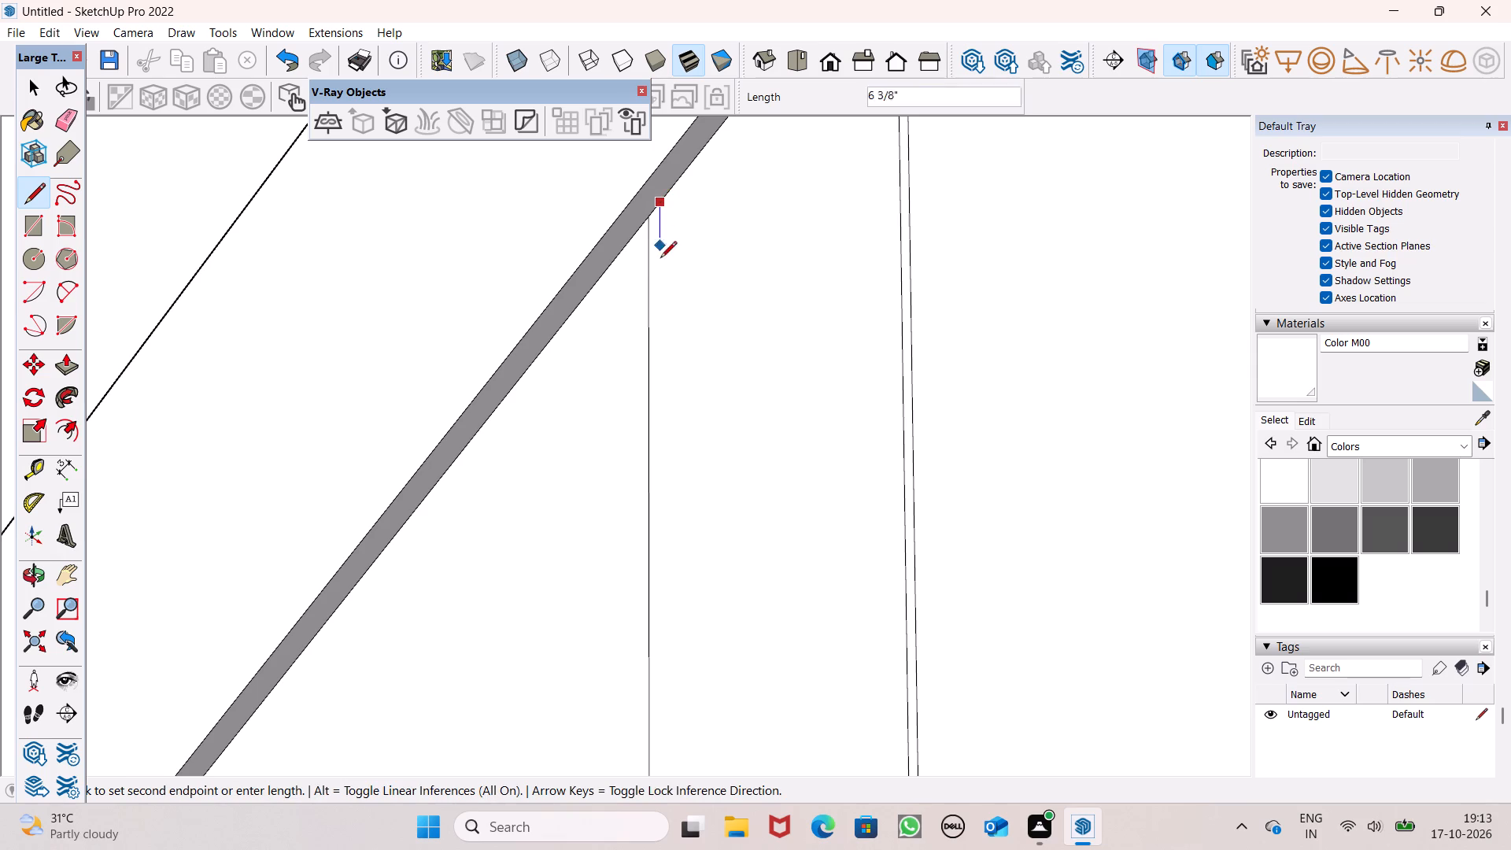
scroll(665, 279, "down", 6)
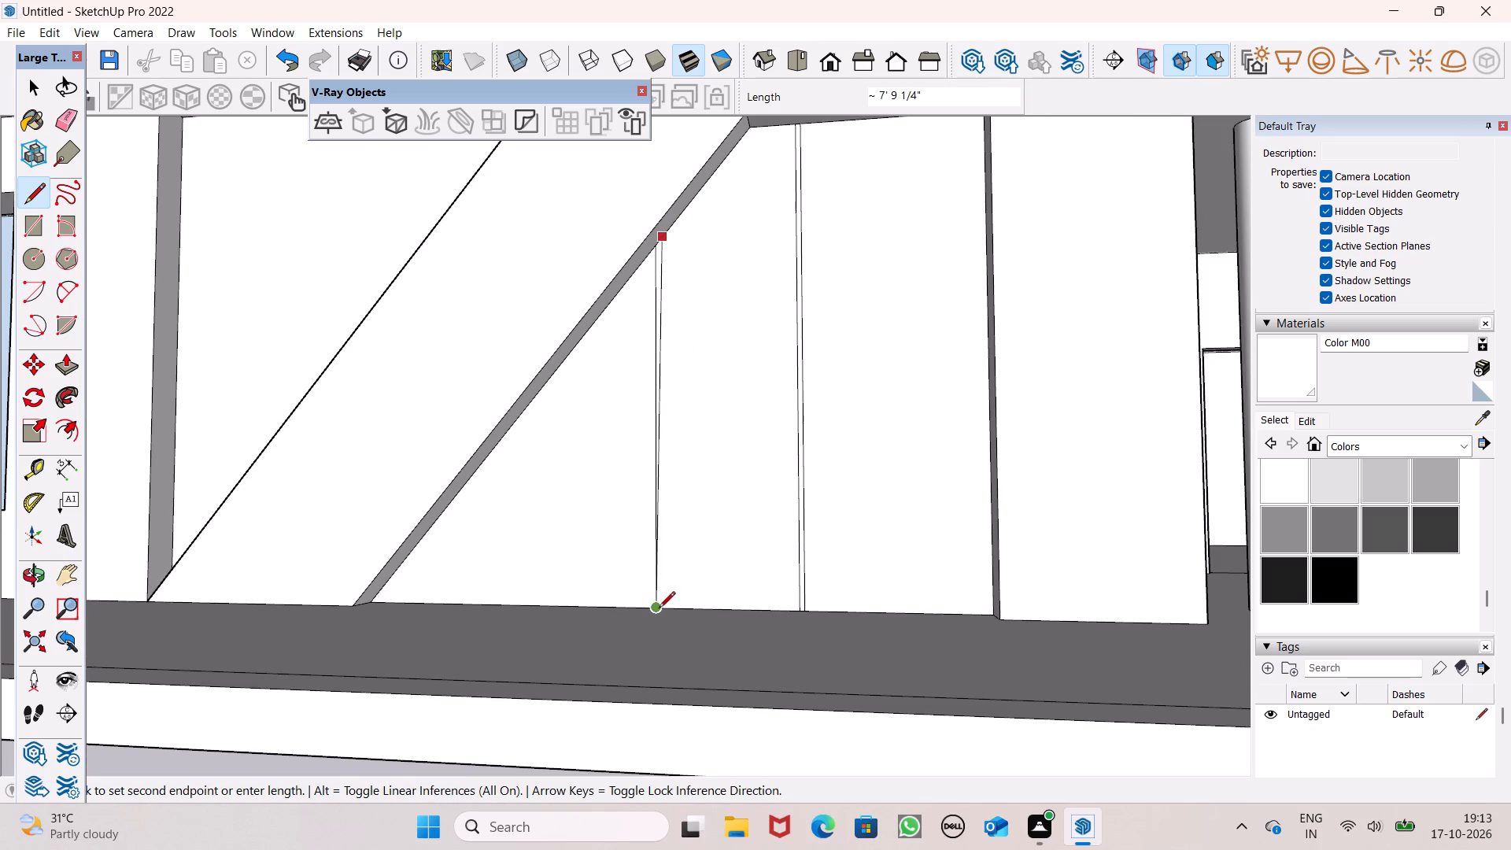
scroll(657, 615, "up", 6)
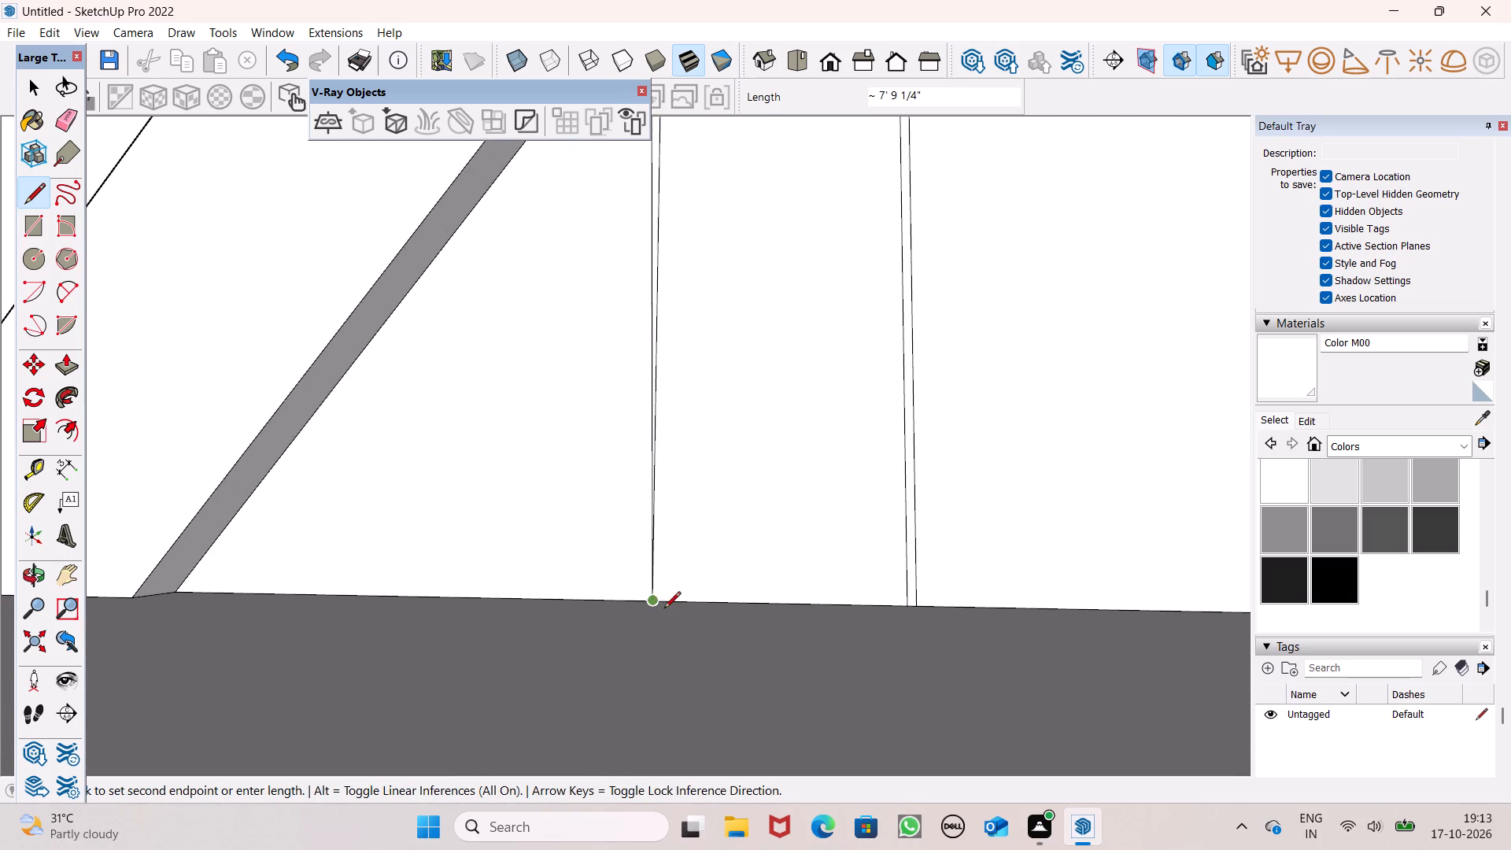
left_click(666, 604)
Delete the full-height strip's vertical edge on the side away from the slanted band.
scroll(741, 468, "down", 12)
middle_click_drag(810, 503, 815, 545)
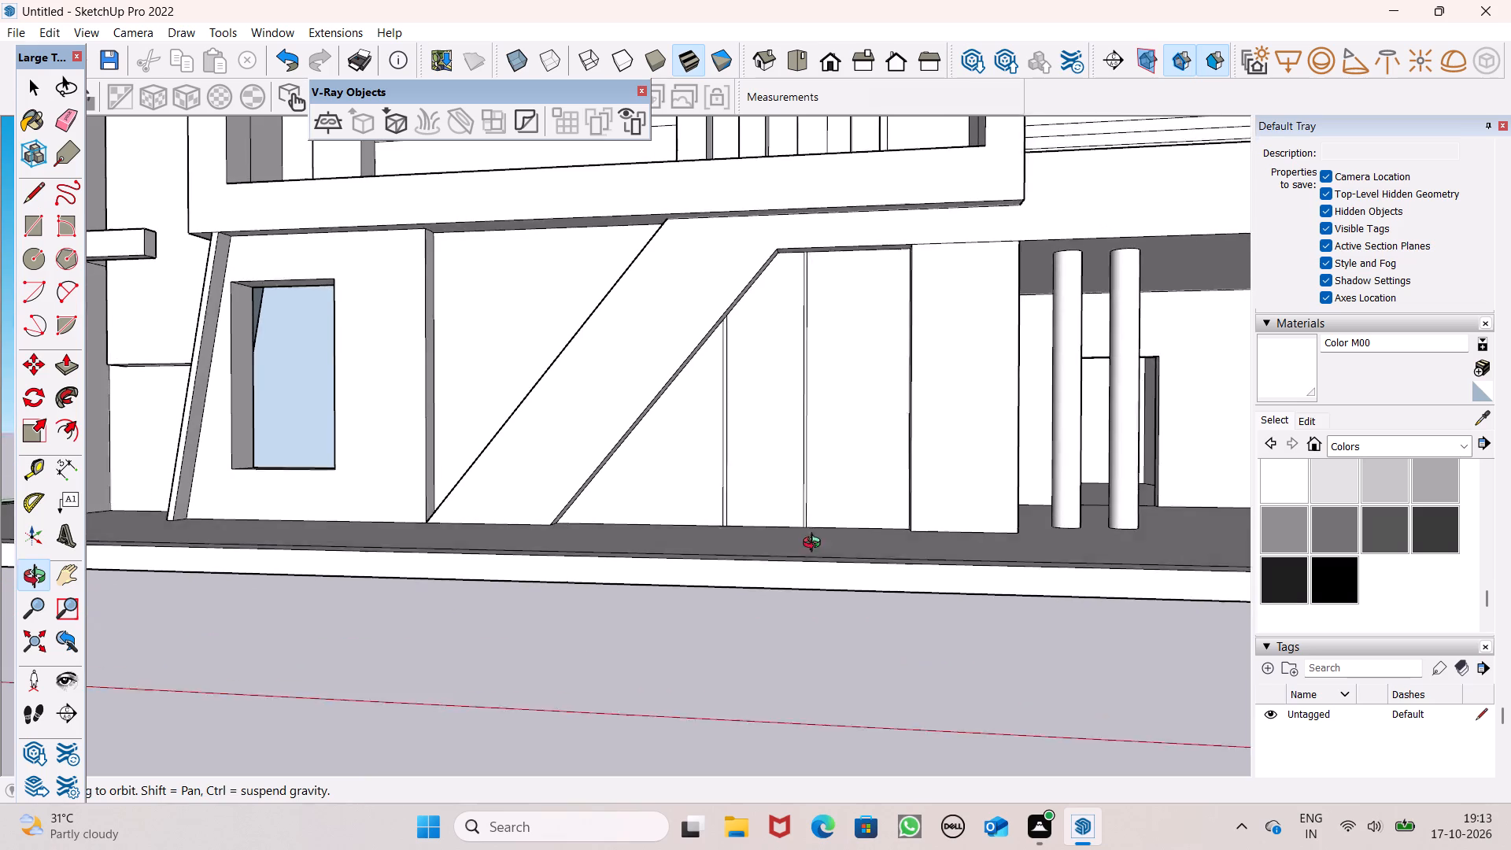
middle_click_drag(815, 545, 818, 561)
key("space")
middle_click_drag(809, 452, 800, 499)
scroll(804, 491, "up", 5)
middle_click(804, 491)
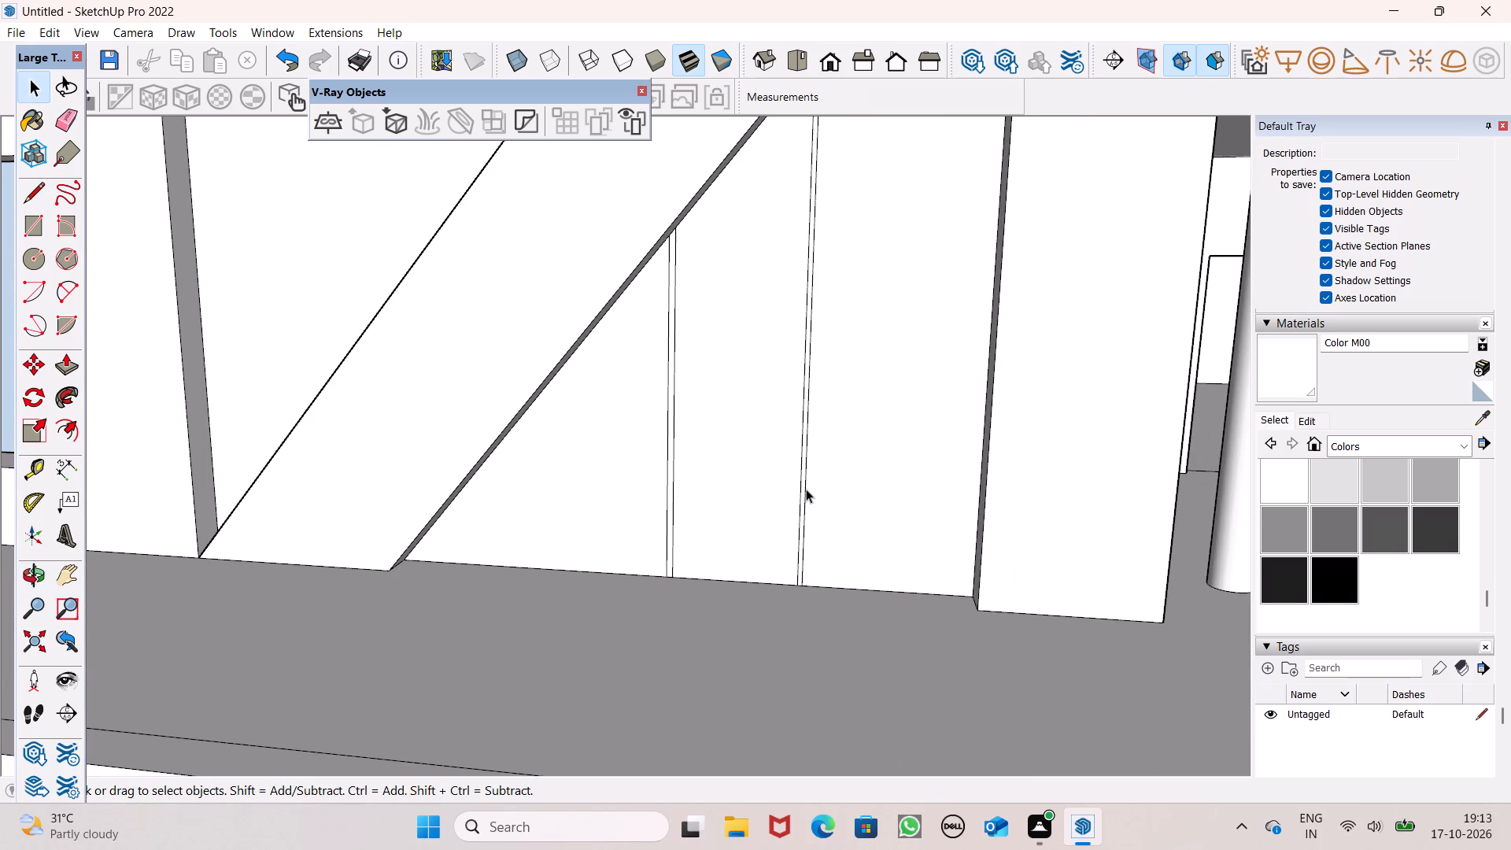
left_click(807, 489)
key("BackSpace")
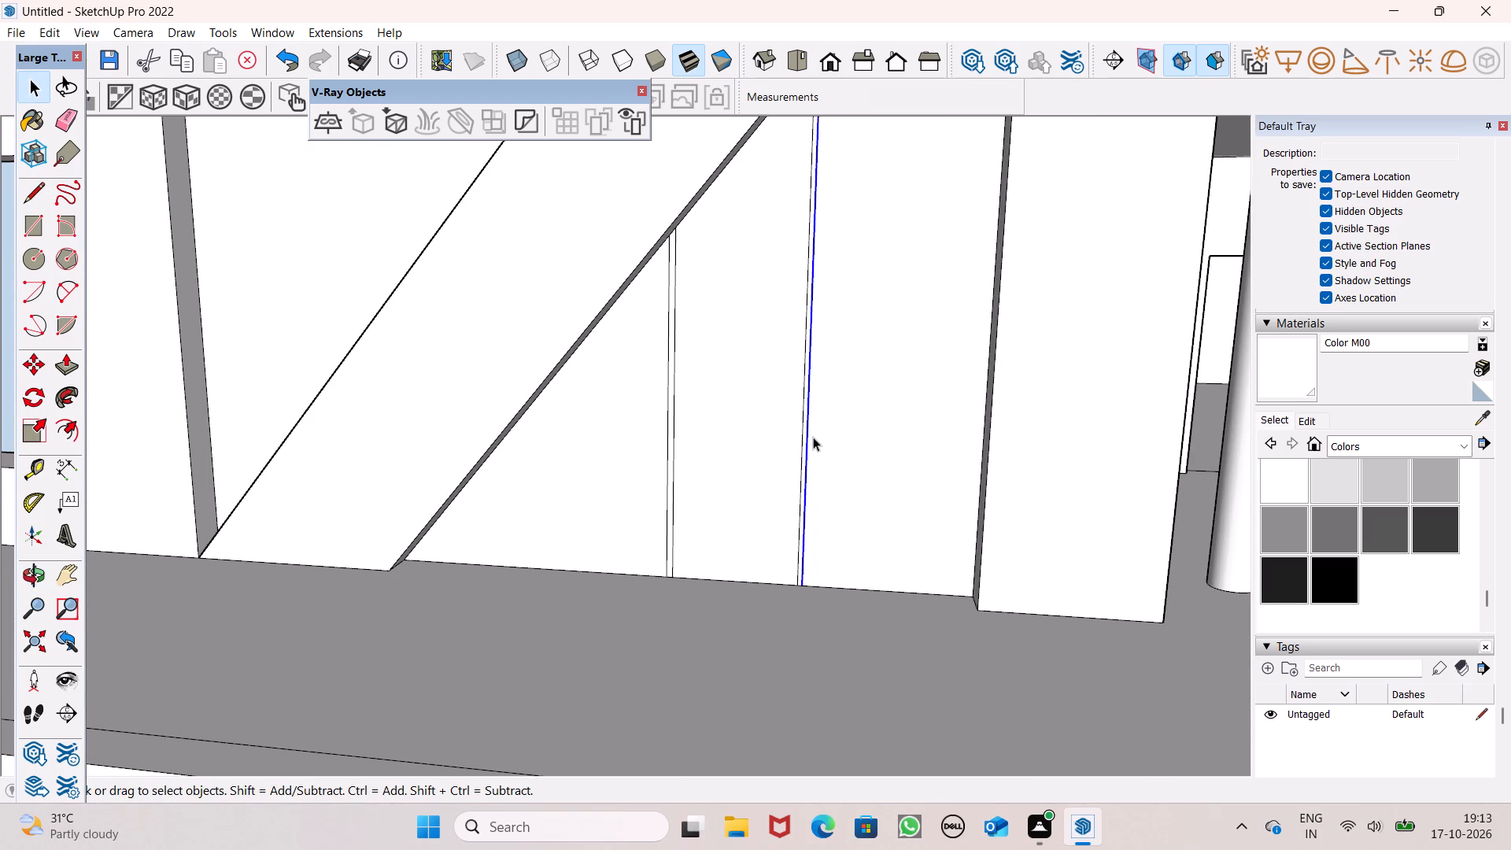
key("Delete")
Draw a replacement vertical edge about 10' tall from the recess's top edge to its base, making the full-height strip wider.
scroll(904, 572, "down", 4)
middle_click_drag(904, 561, 890, 447)
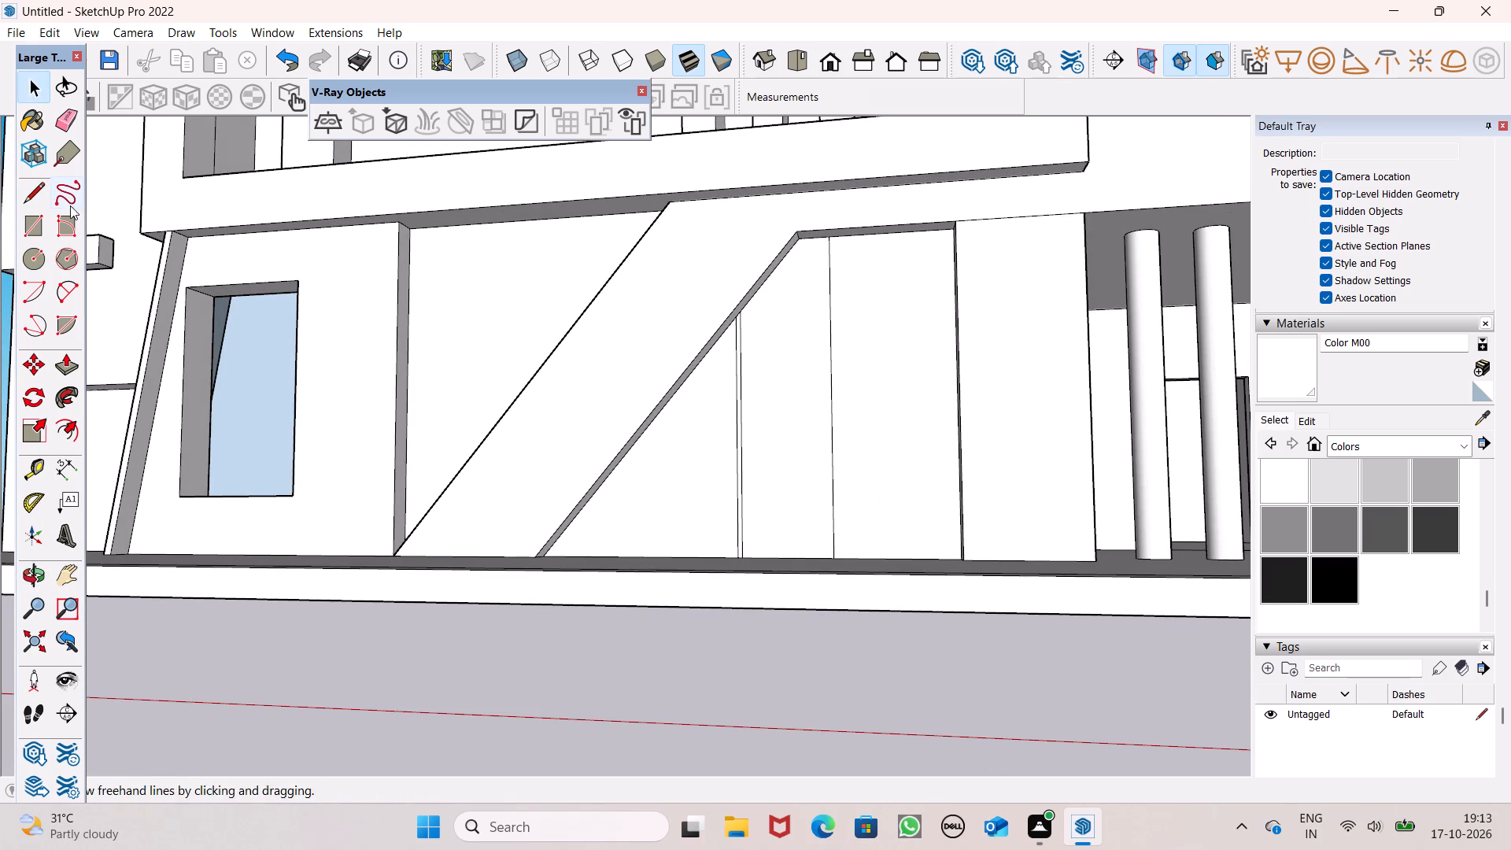
left_click(36, 194)
scroll(870, 261, "up", 5)
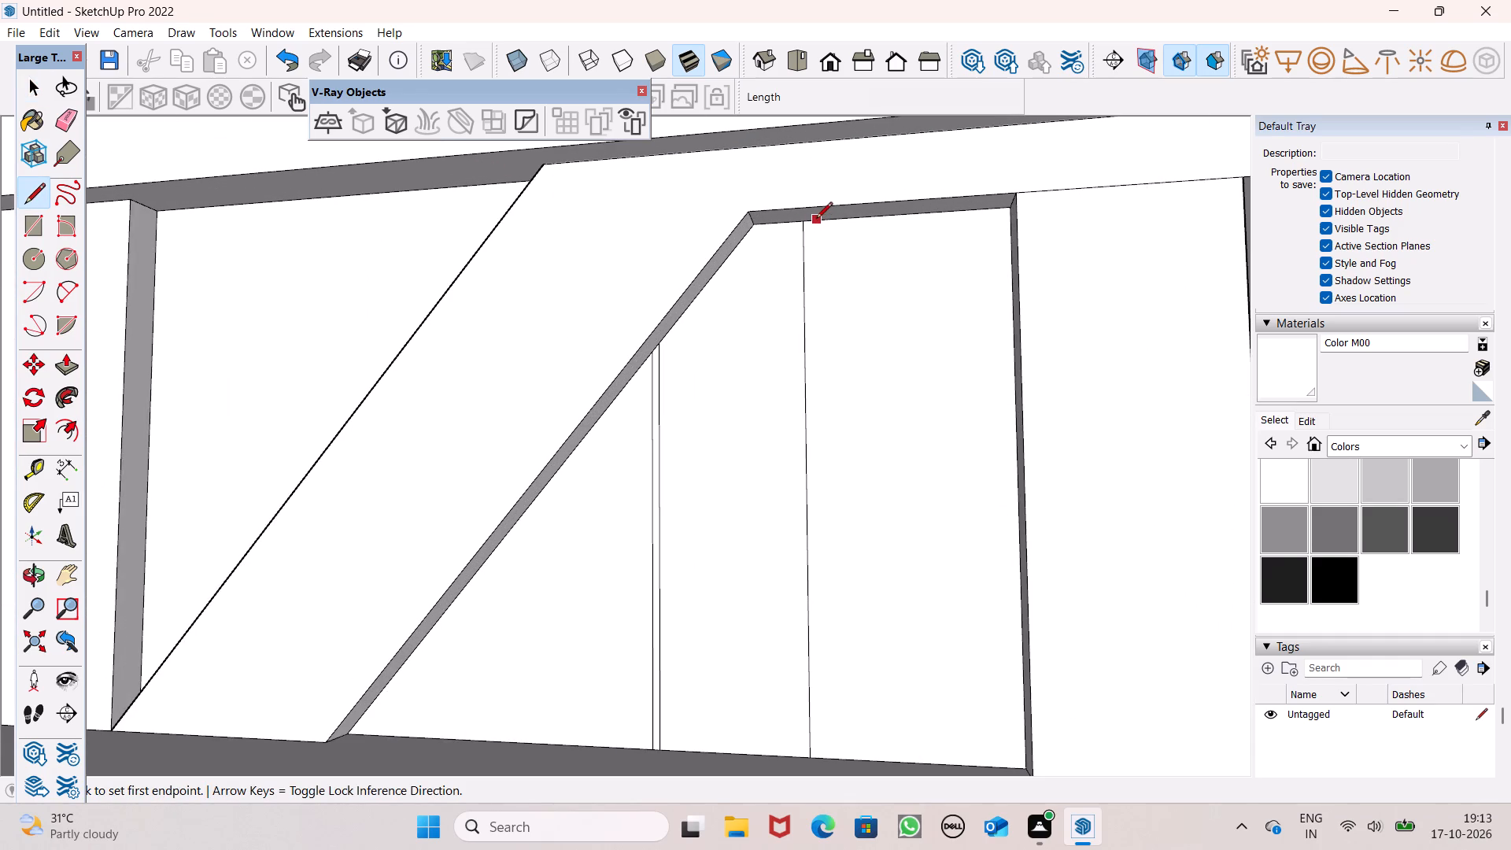
left_click_drag(816, 220, 815, 228)
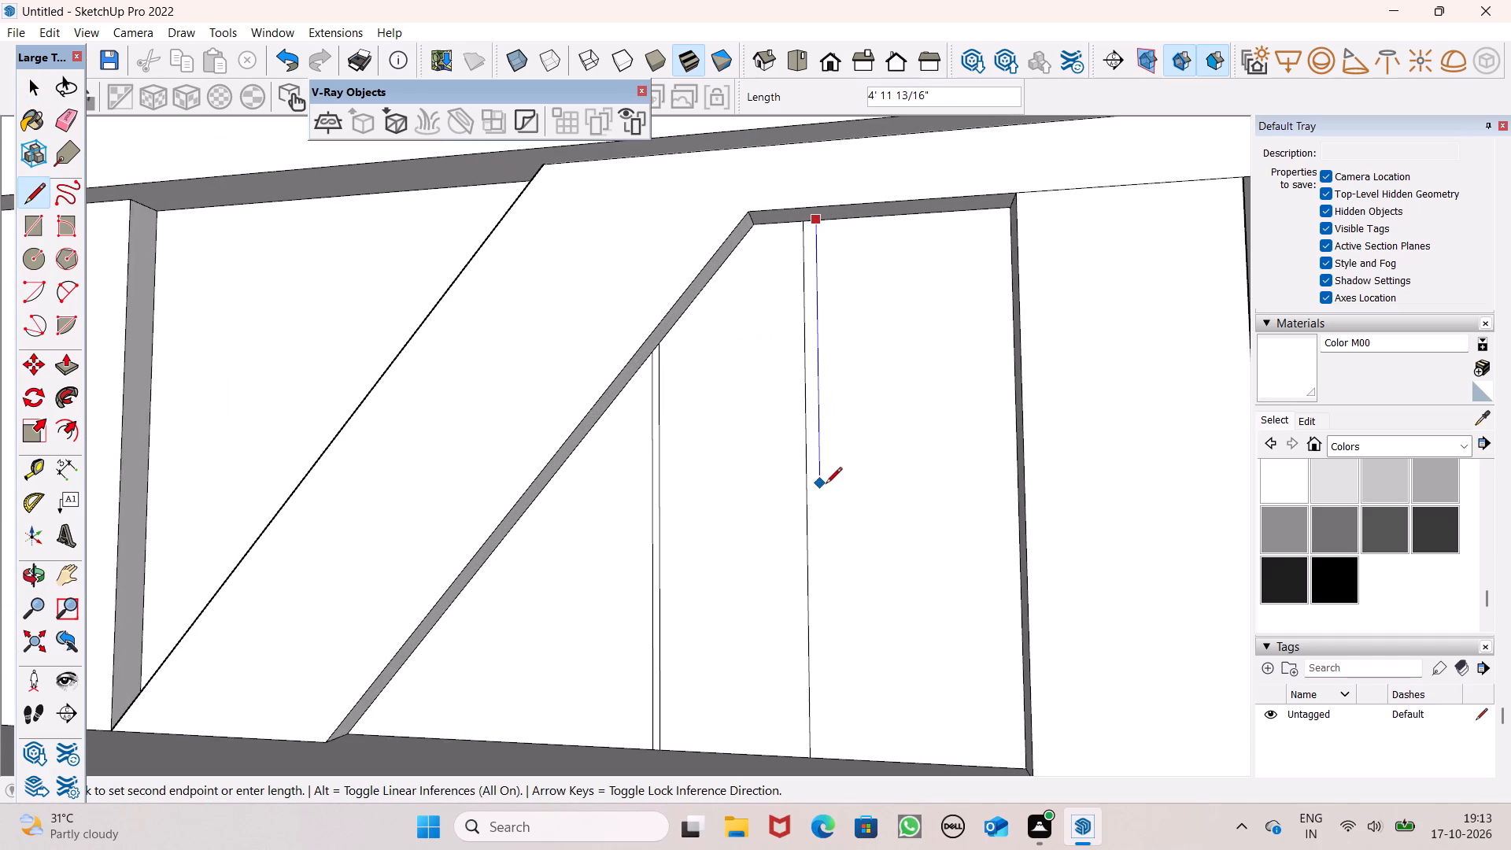
scroll(837, 632, "down", 2)
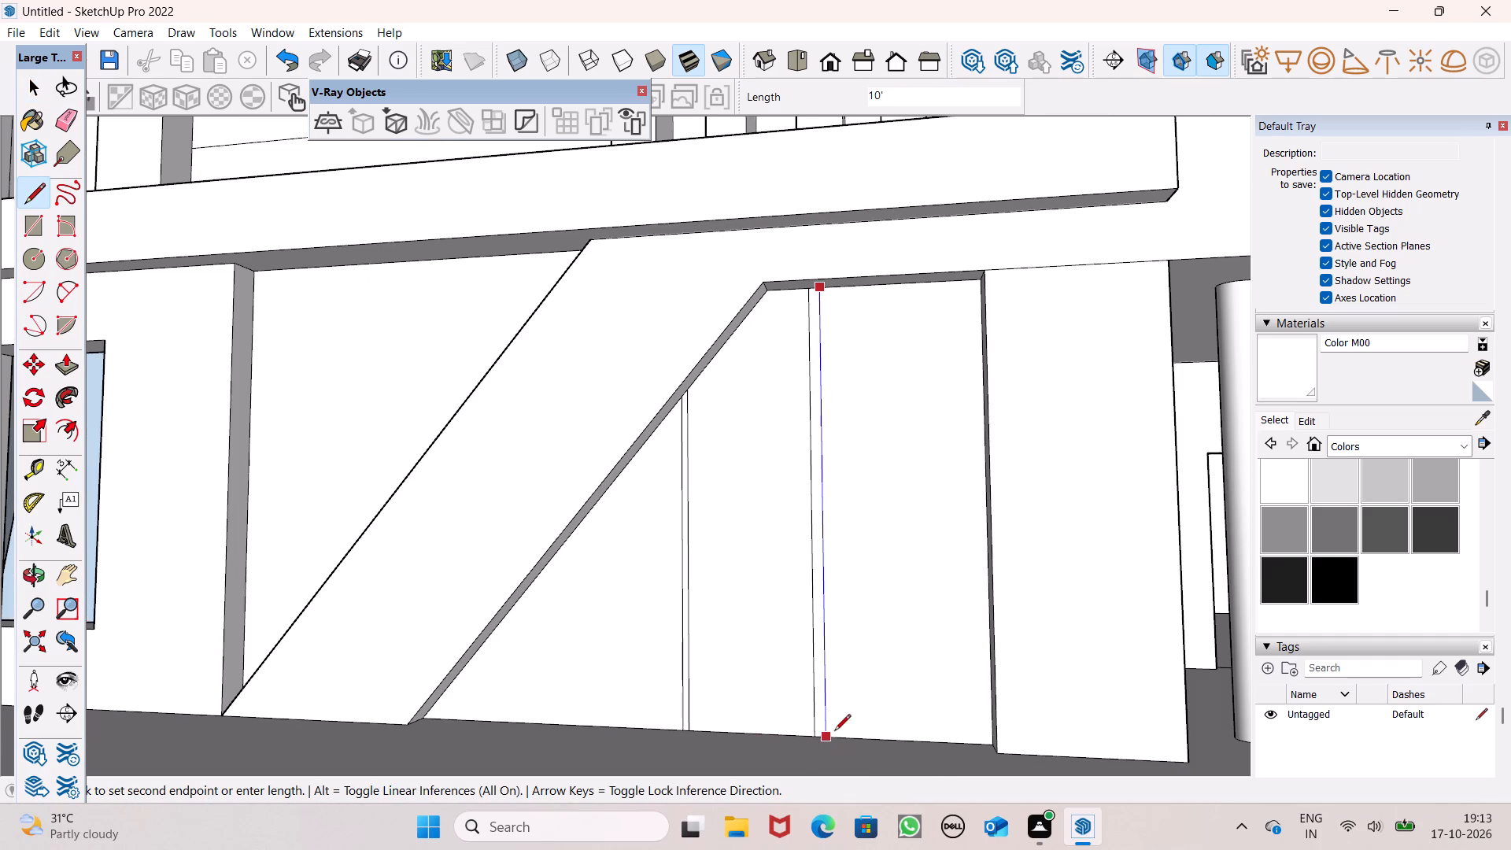
middle_click_drag(834, 732, 857, 785)
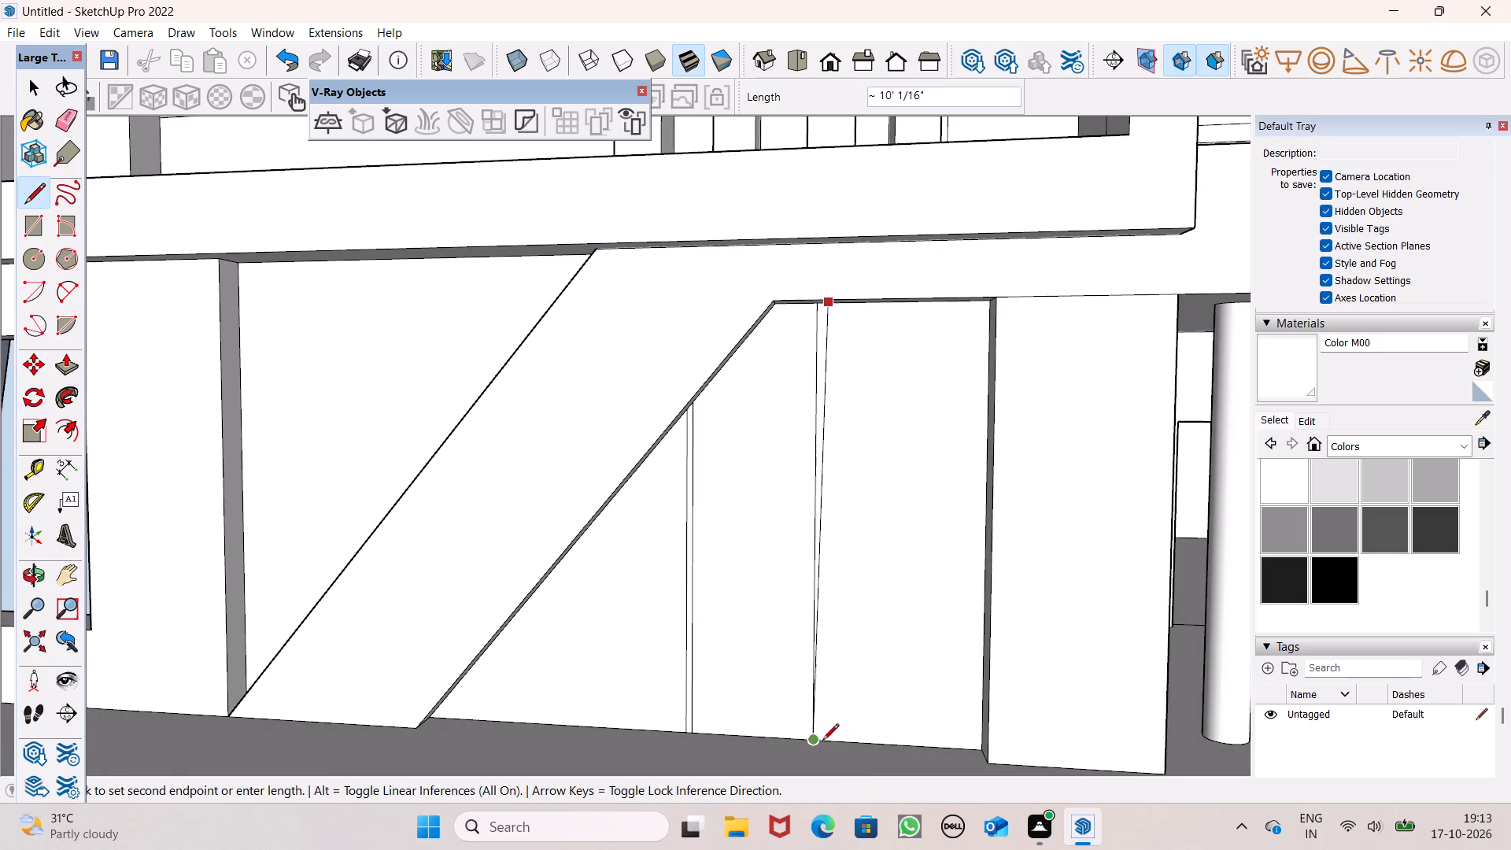
left_click(826, 735)
key("space")
Move the new vertical edge about 7/8" toward the strip's other edge to narrow the strip, and clear the selection.
middle_click_drag(854, 717, 871, 762)
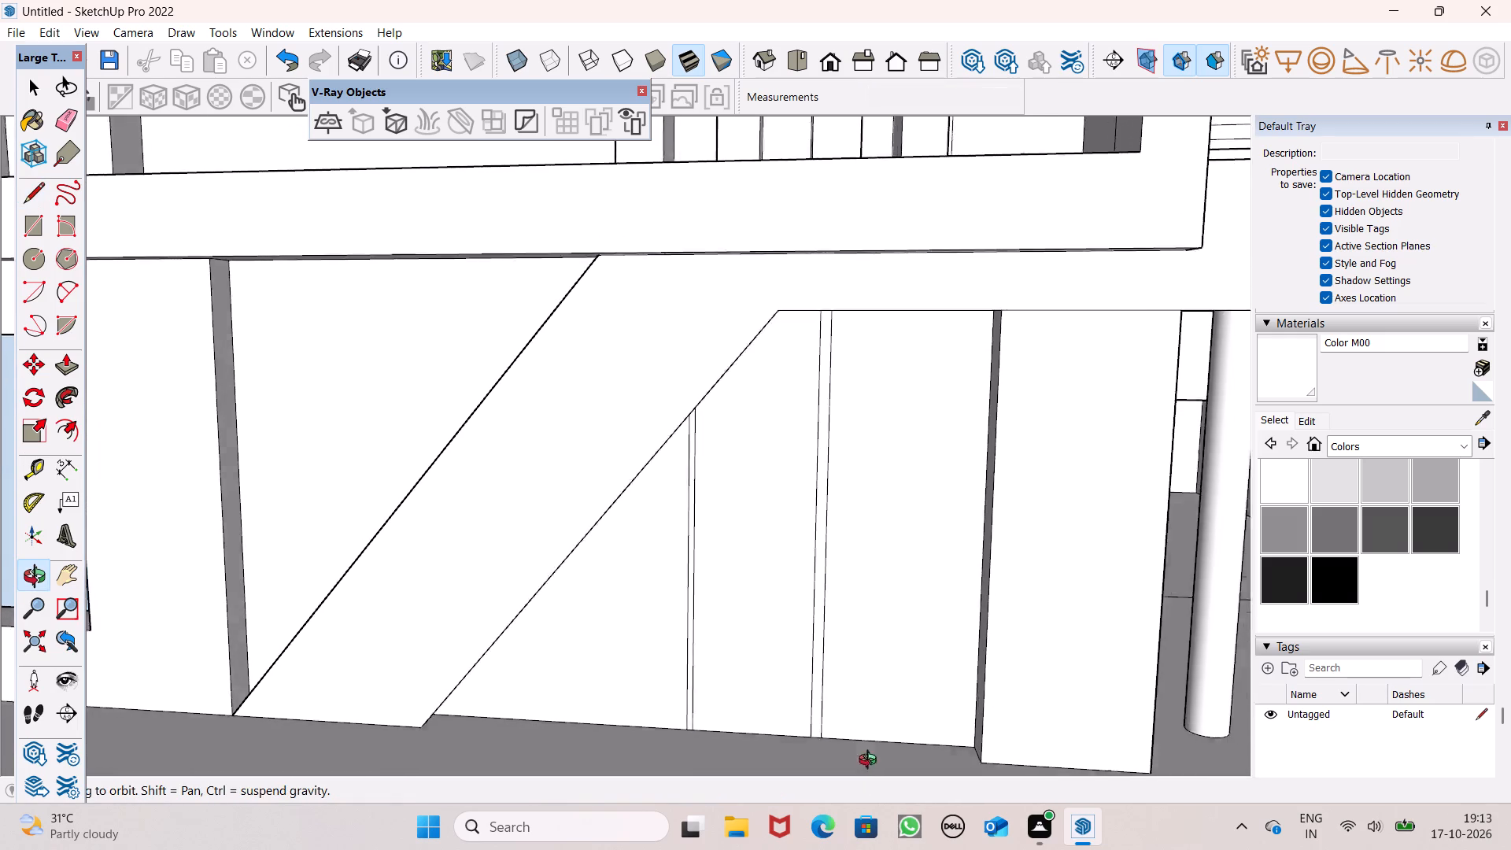
middle_click_drag(871, 762, 894, 769)
scroll(825, 693, "up", 3)
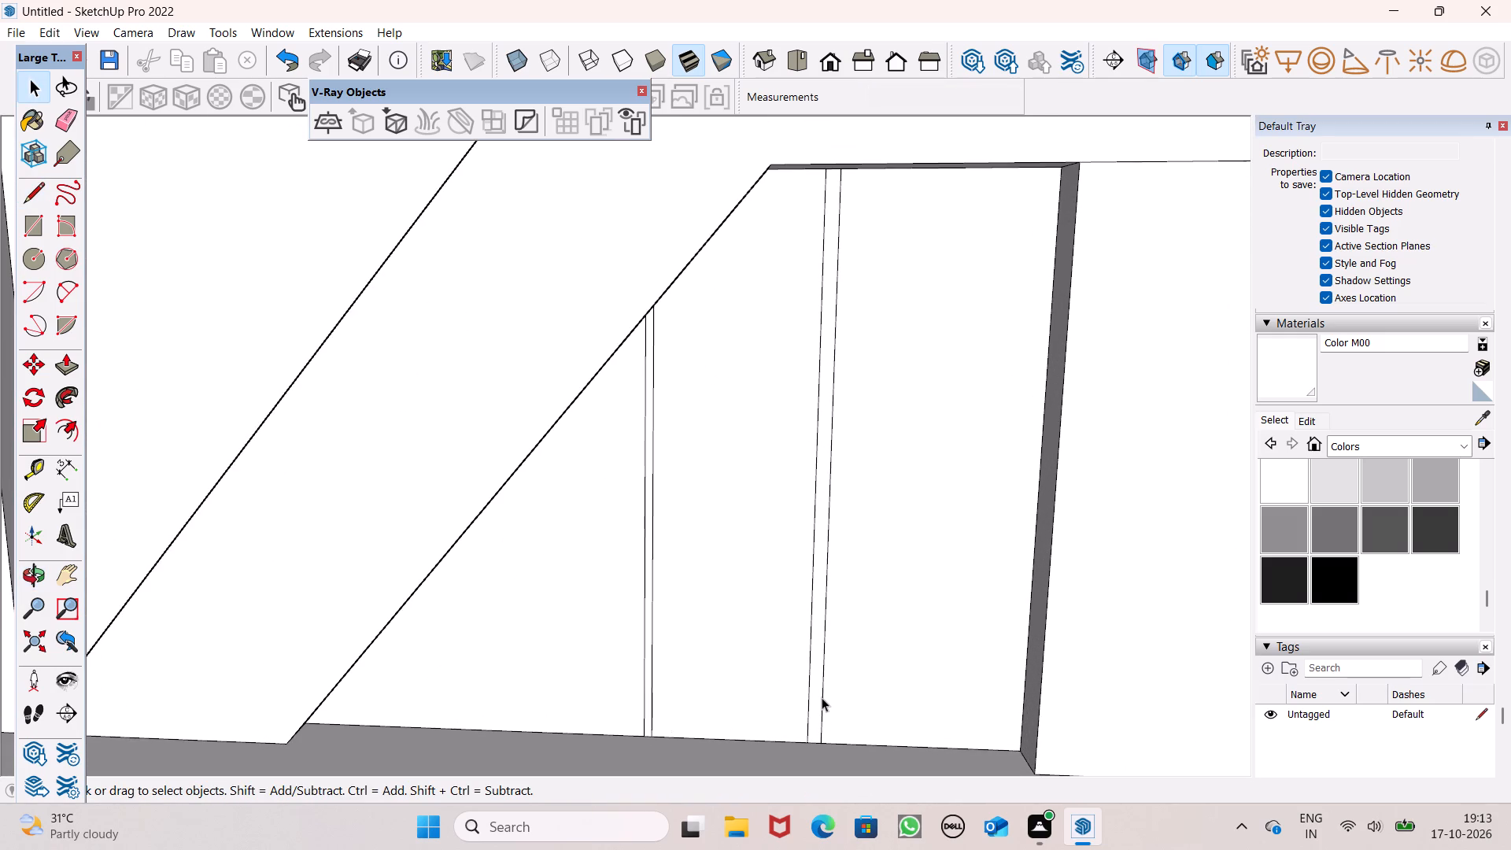
left_click(822, 697)
key("m")
key("Return")
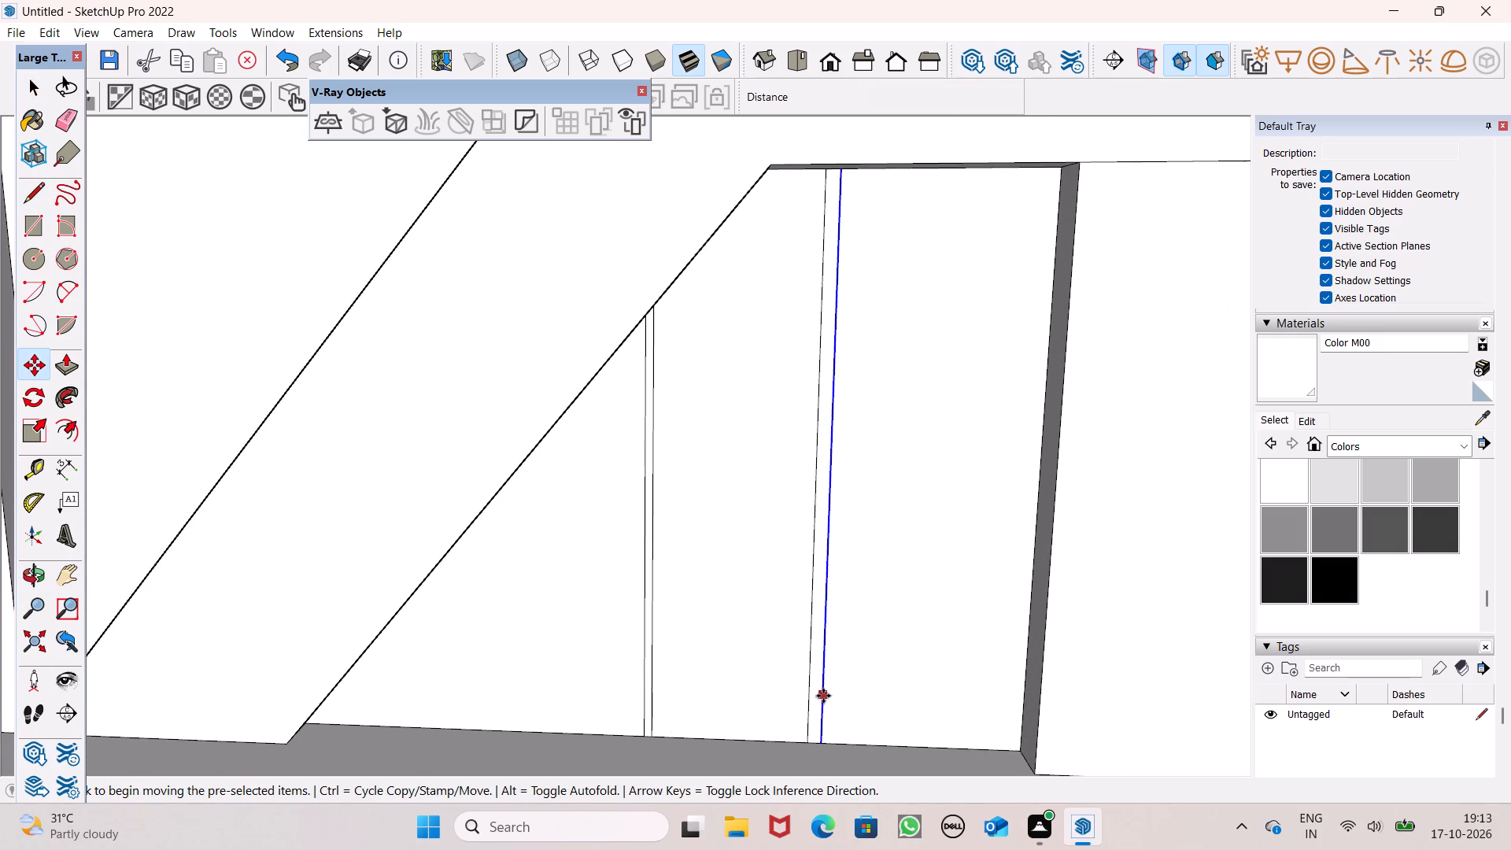
left_click_drag(823, 696, 818, 700)
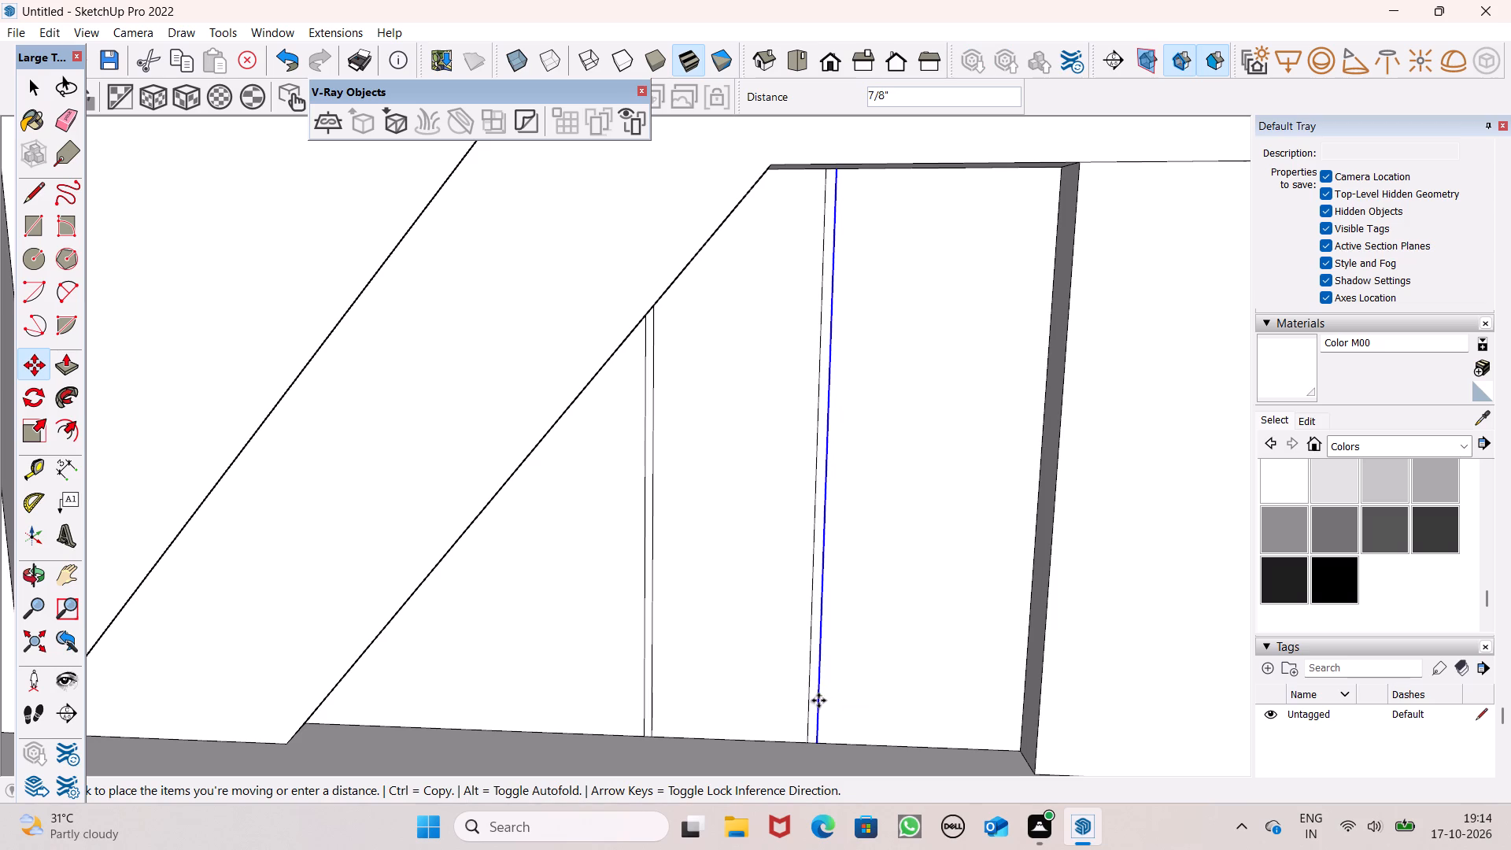
left_click_drag(818, 700, 818, 703)
key("space")
scroll(872, 587, "down", 8)
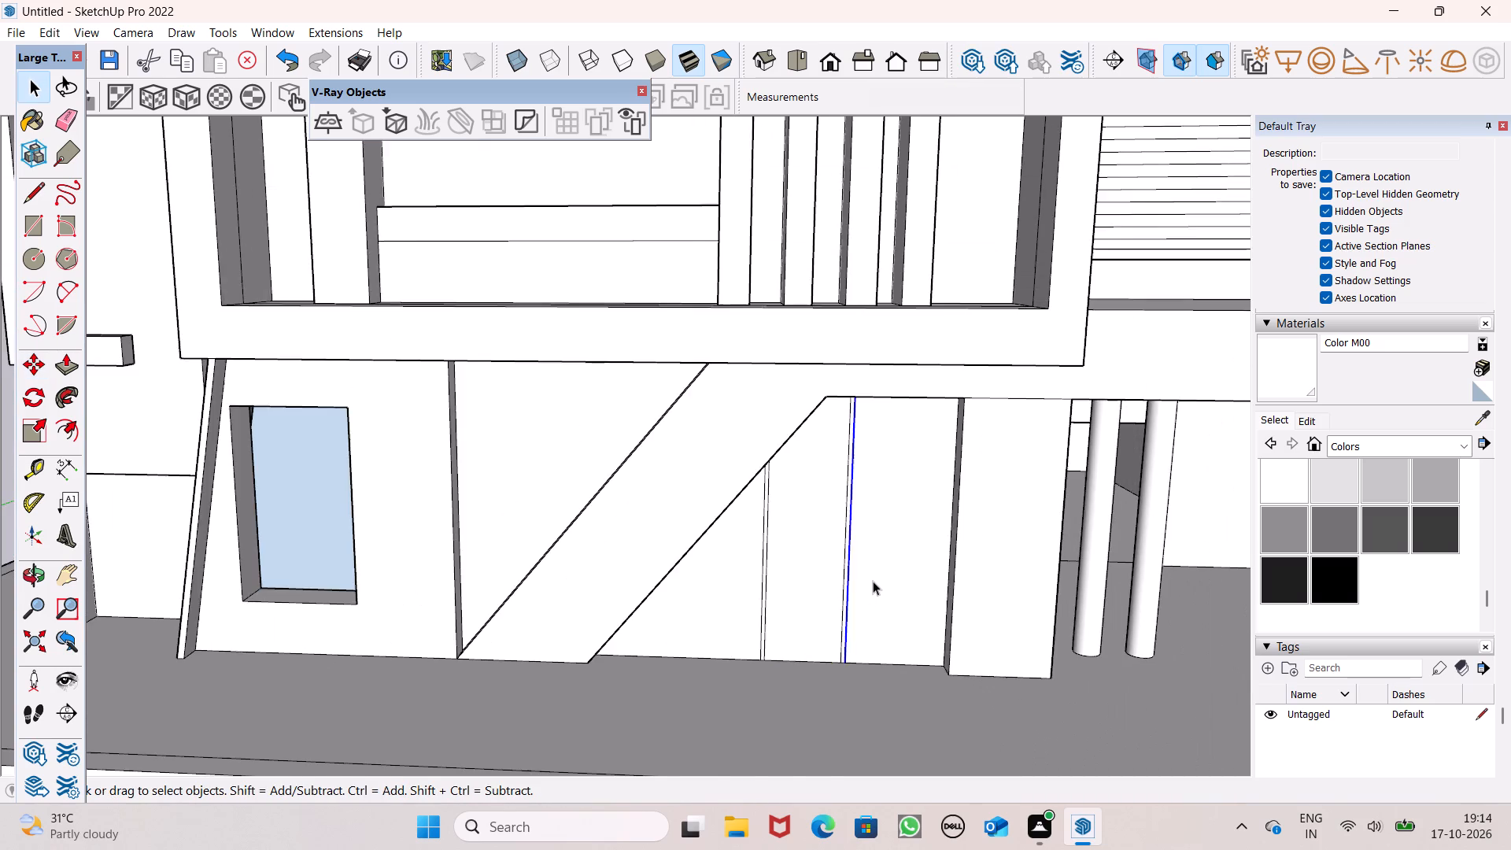
scroll(873, 578, "down", 7)
key("space")
left_click(772, 729)
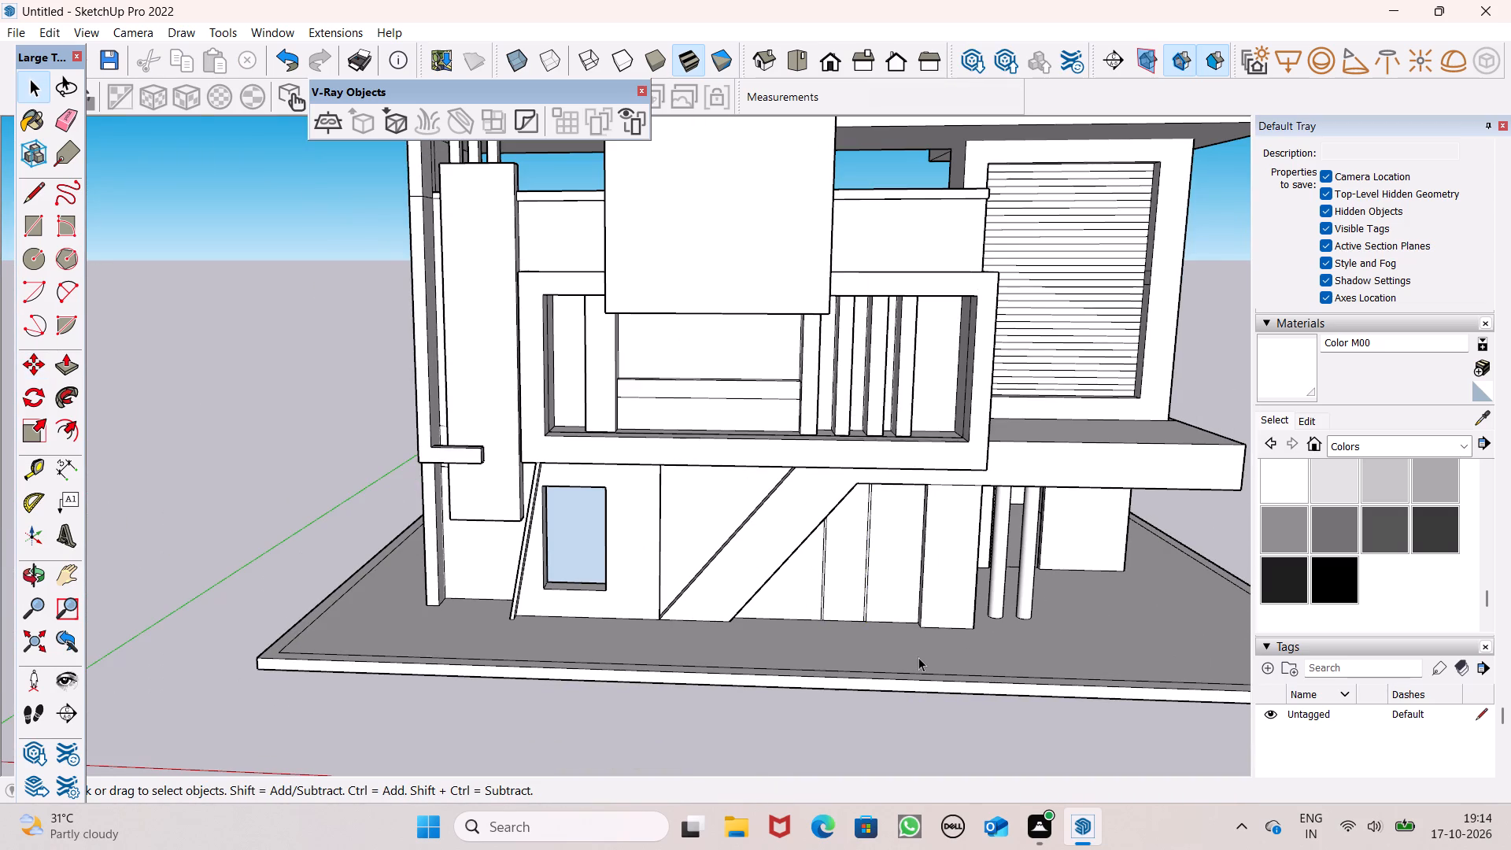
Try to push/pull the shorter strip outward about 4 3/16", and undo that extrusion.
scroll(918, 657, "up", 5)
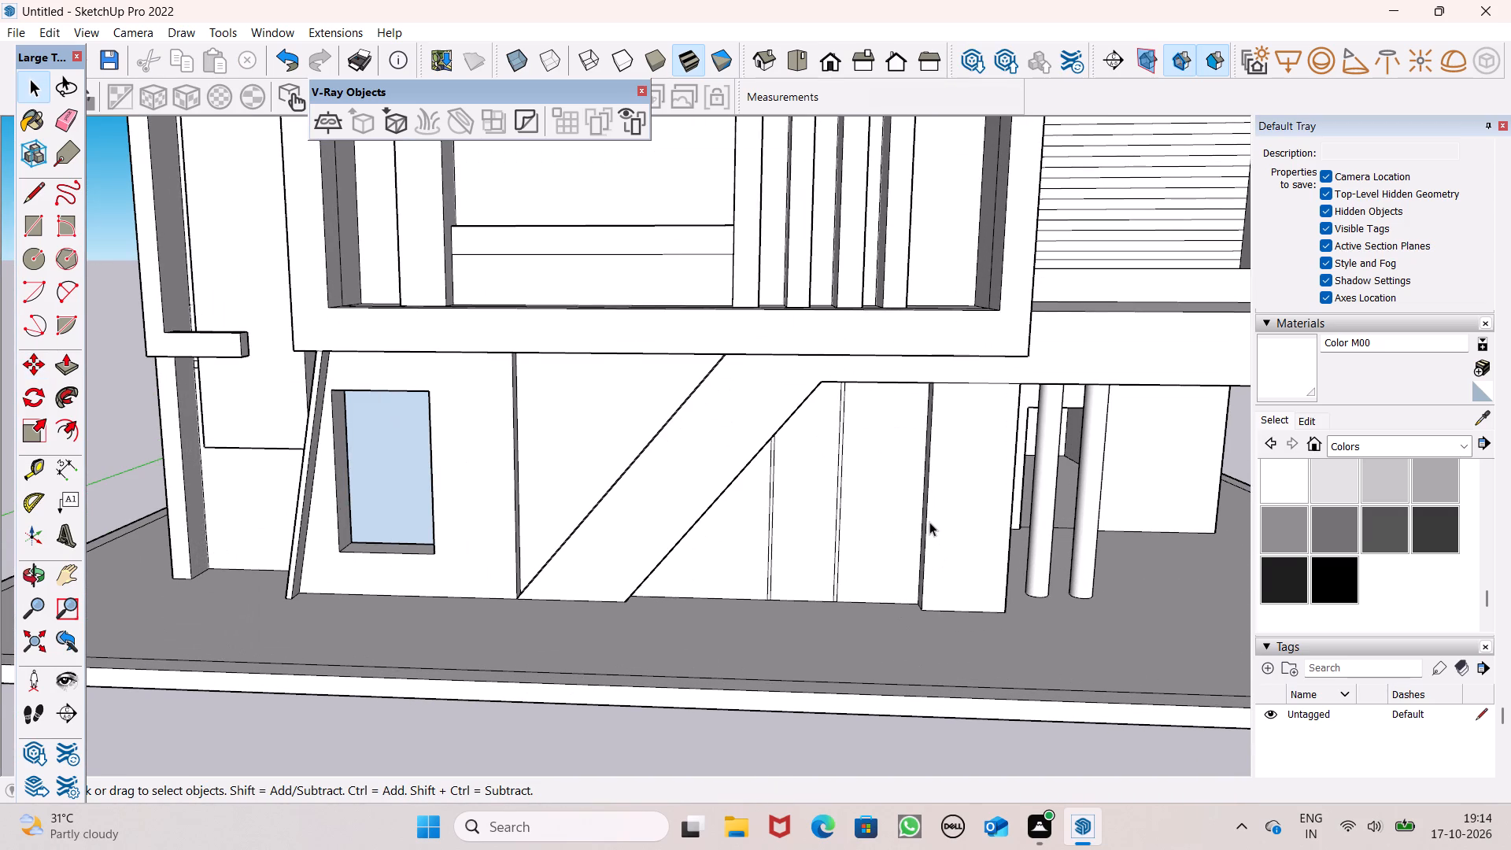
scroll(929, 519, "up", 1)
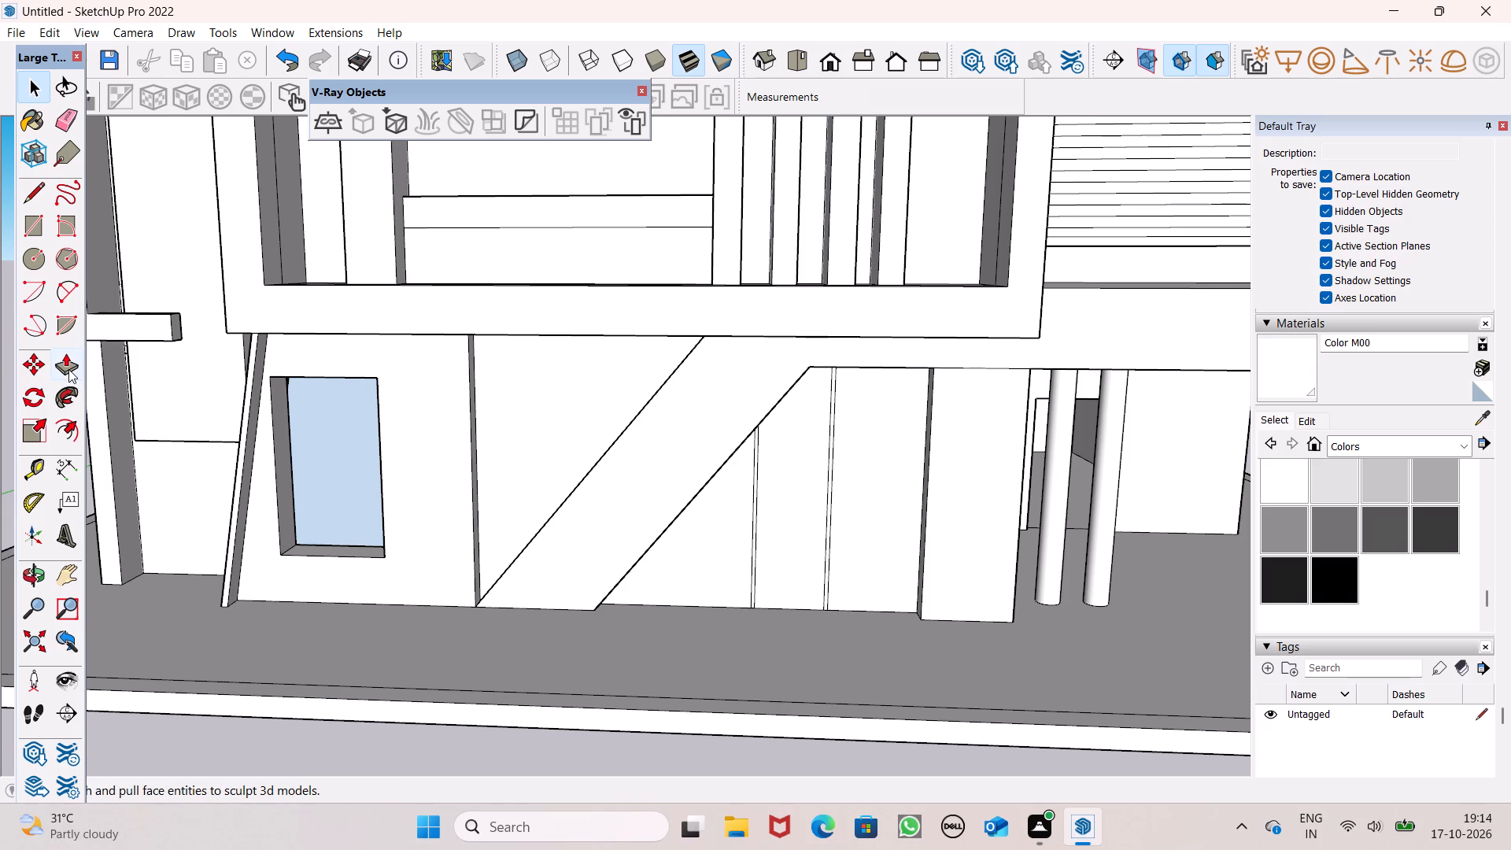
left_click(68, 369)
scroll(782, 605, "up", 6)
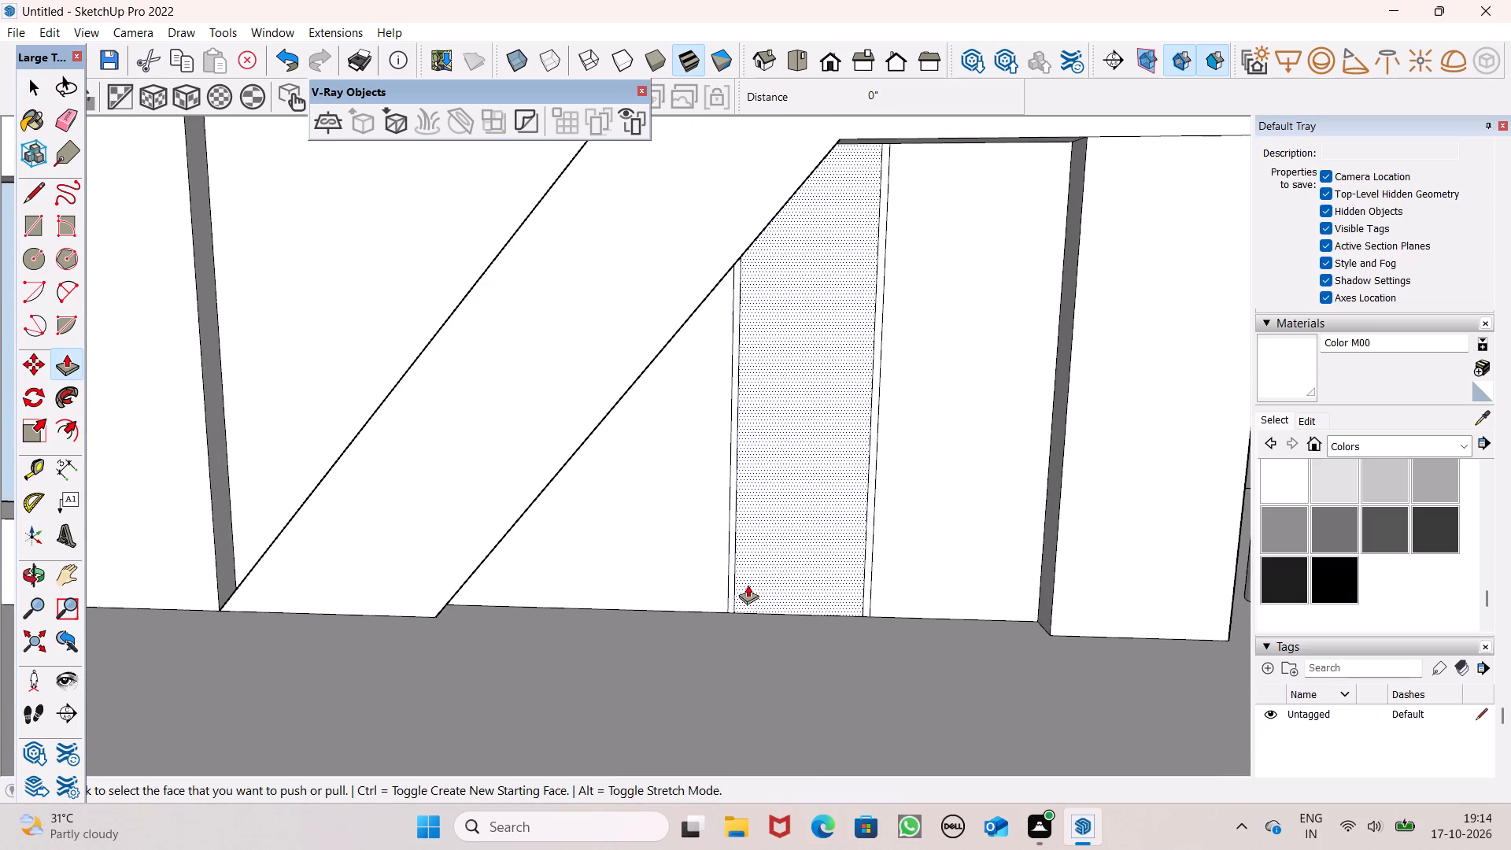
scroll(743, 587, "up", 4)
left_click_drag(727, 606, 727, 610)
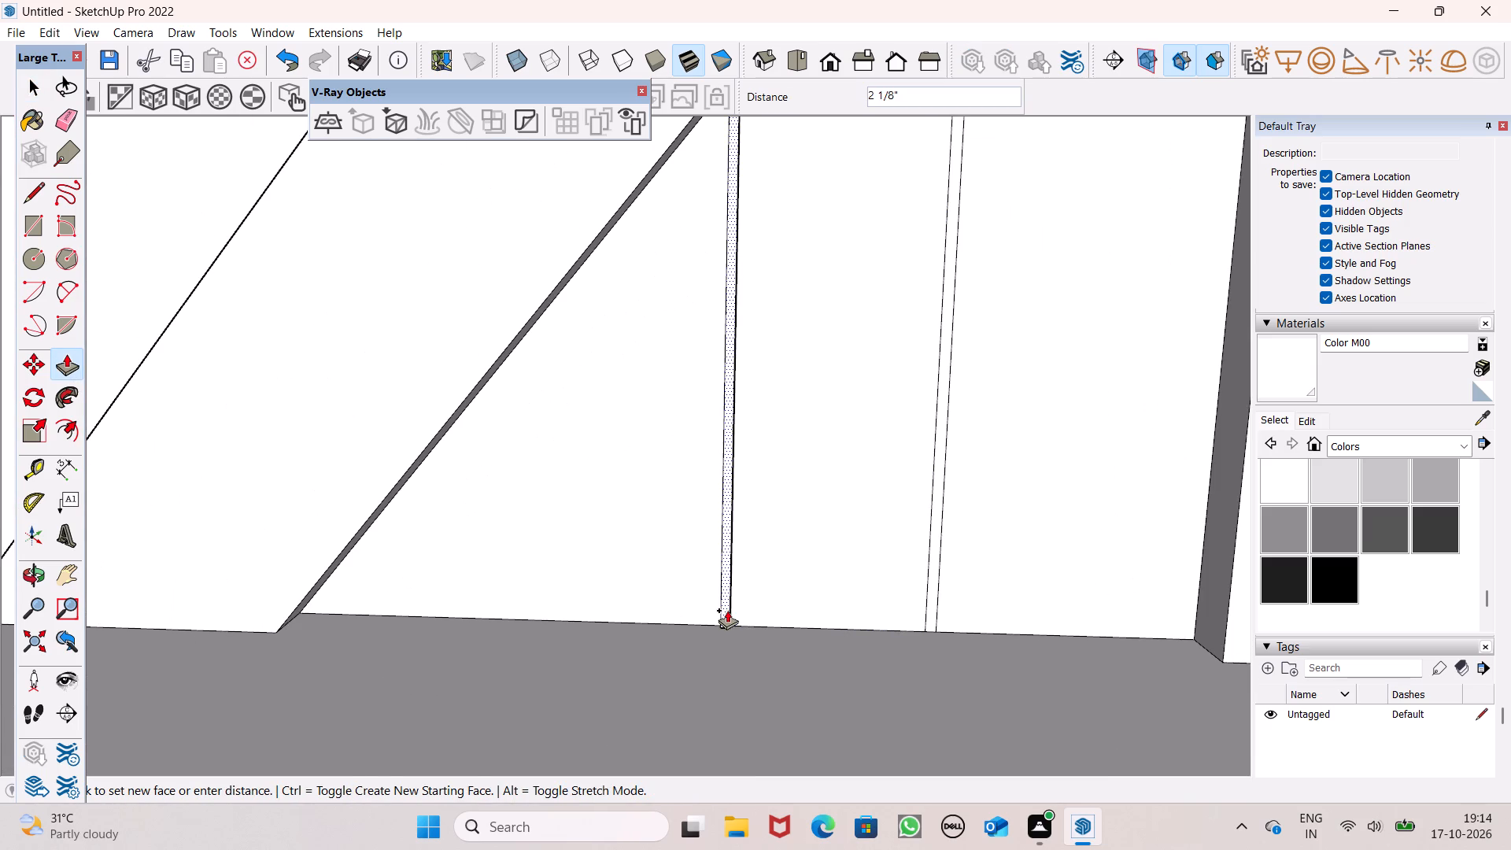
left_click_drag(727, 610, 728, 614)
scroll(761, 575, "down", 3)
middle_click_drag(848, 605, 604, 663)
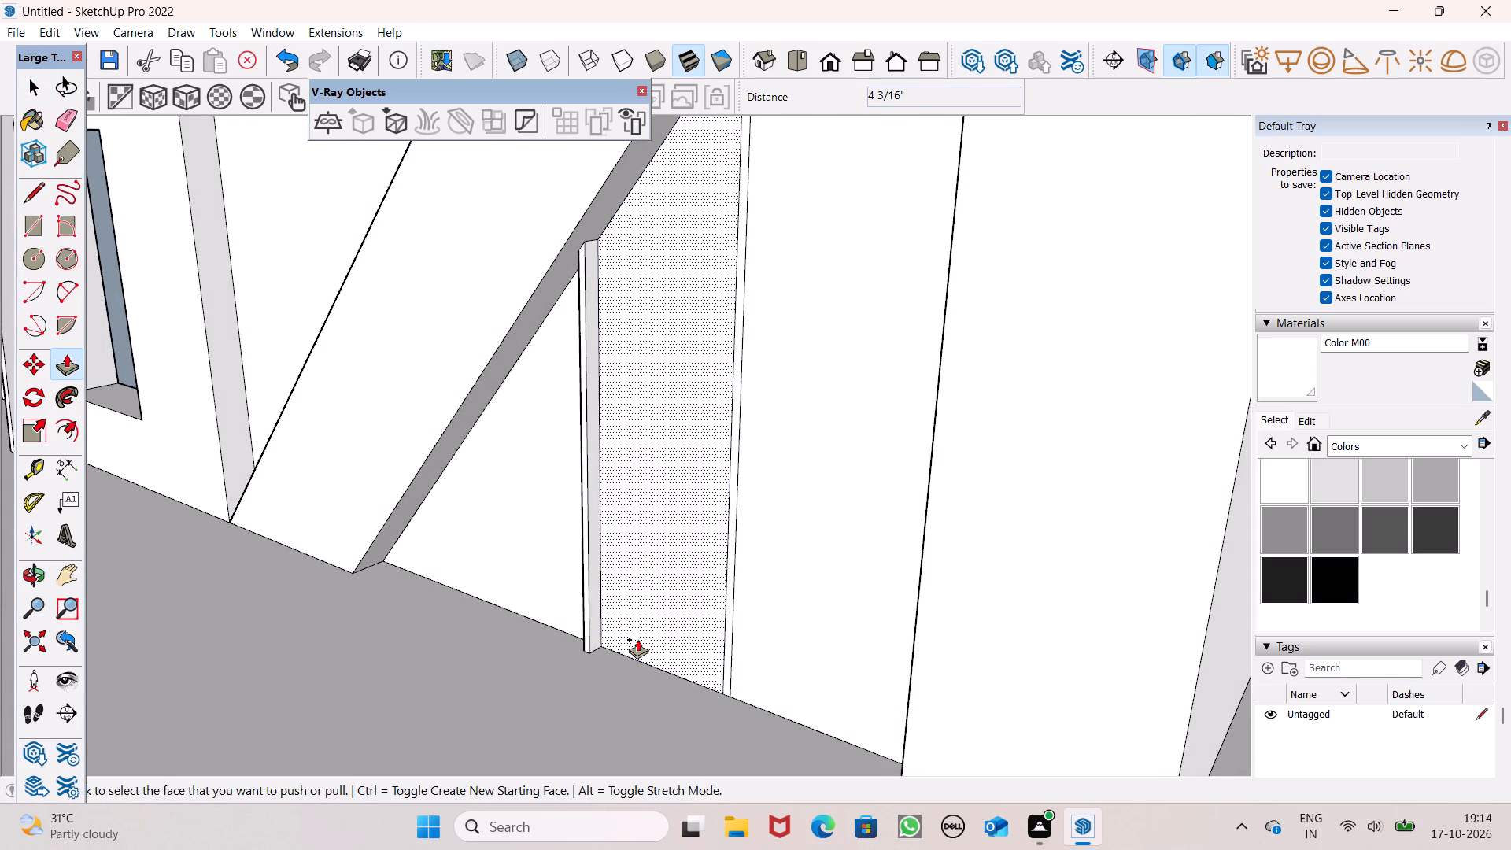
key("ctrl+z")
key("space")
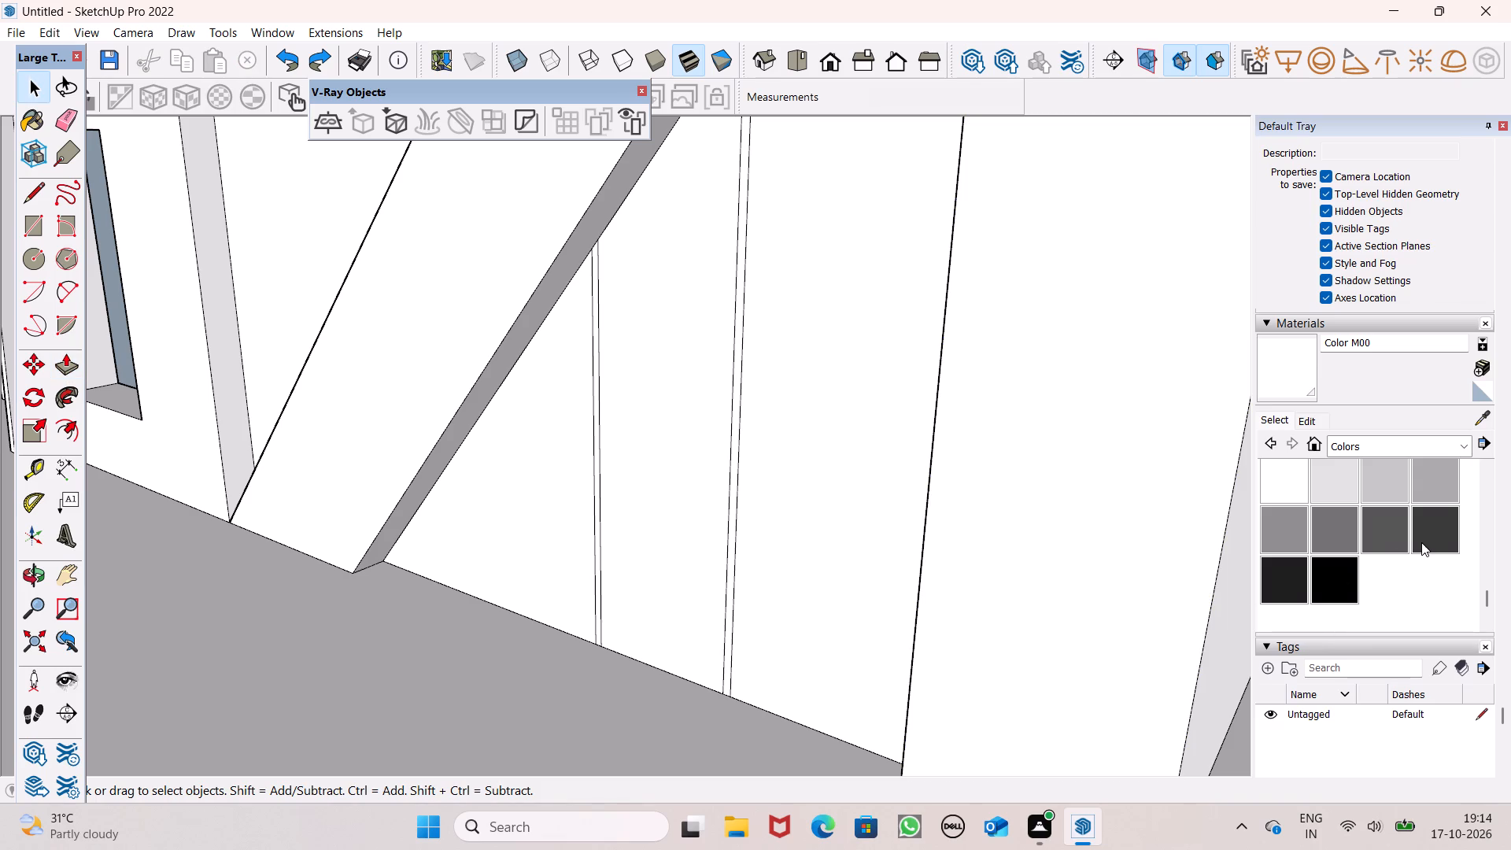
Paint both thin vertical strips on the recessed panel with the near-black Color M08.
left_click(1422, 542)
left_click(1305, 597)
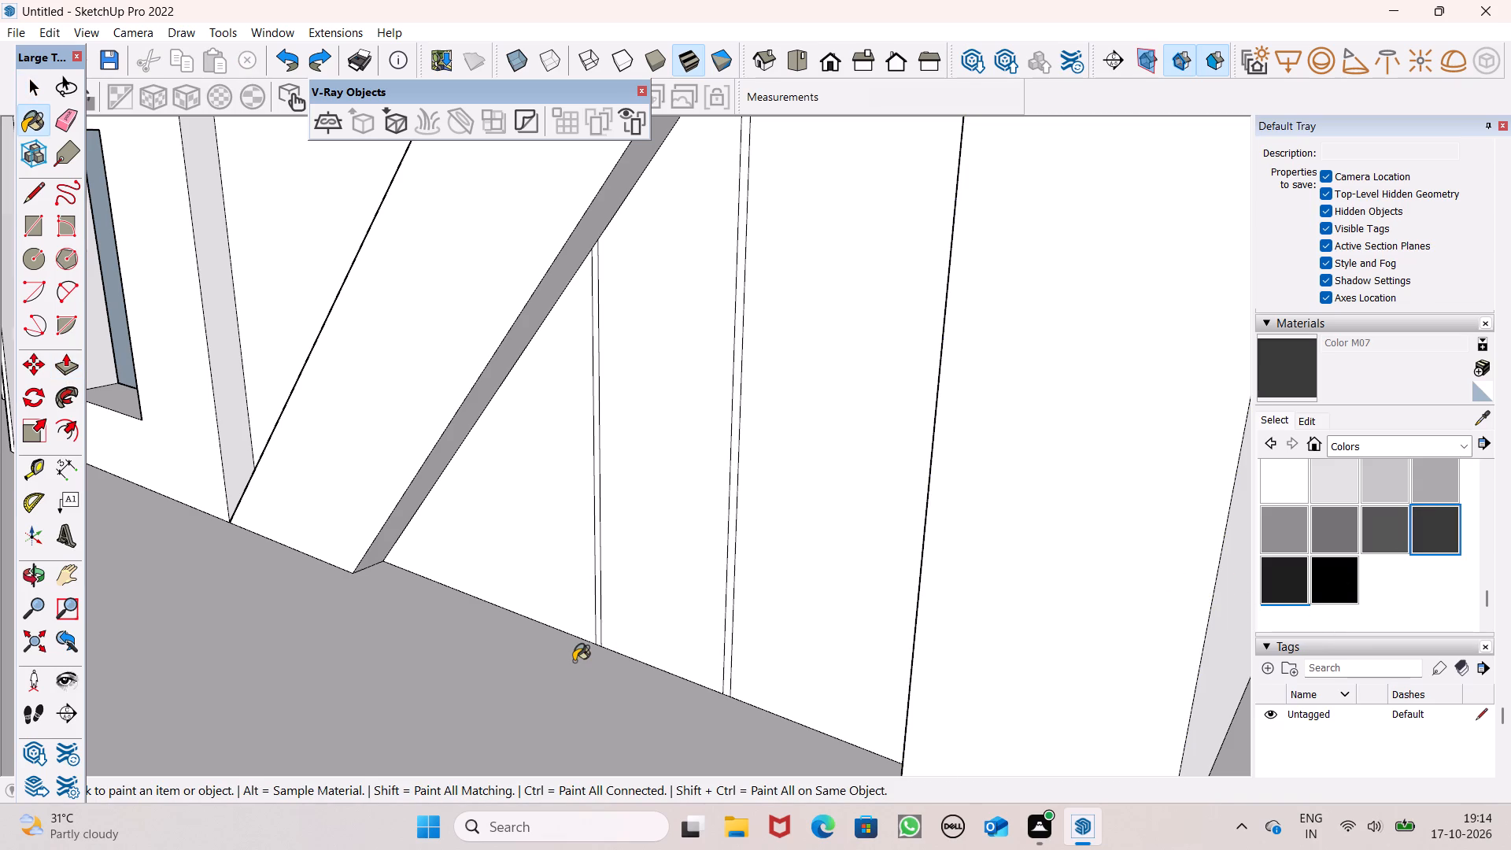
scroll(574, 661, "up", 11)
left_click(623, 612)
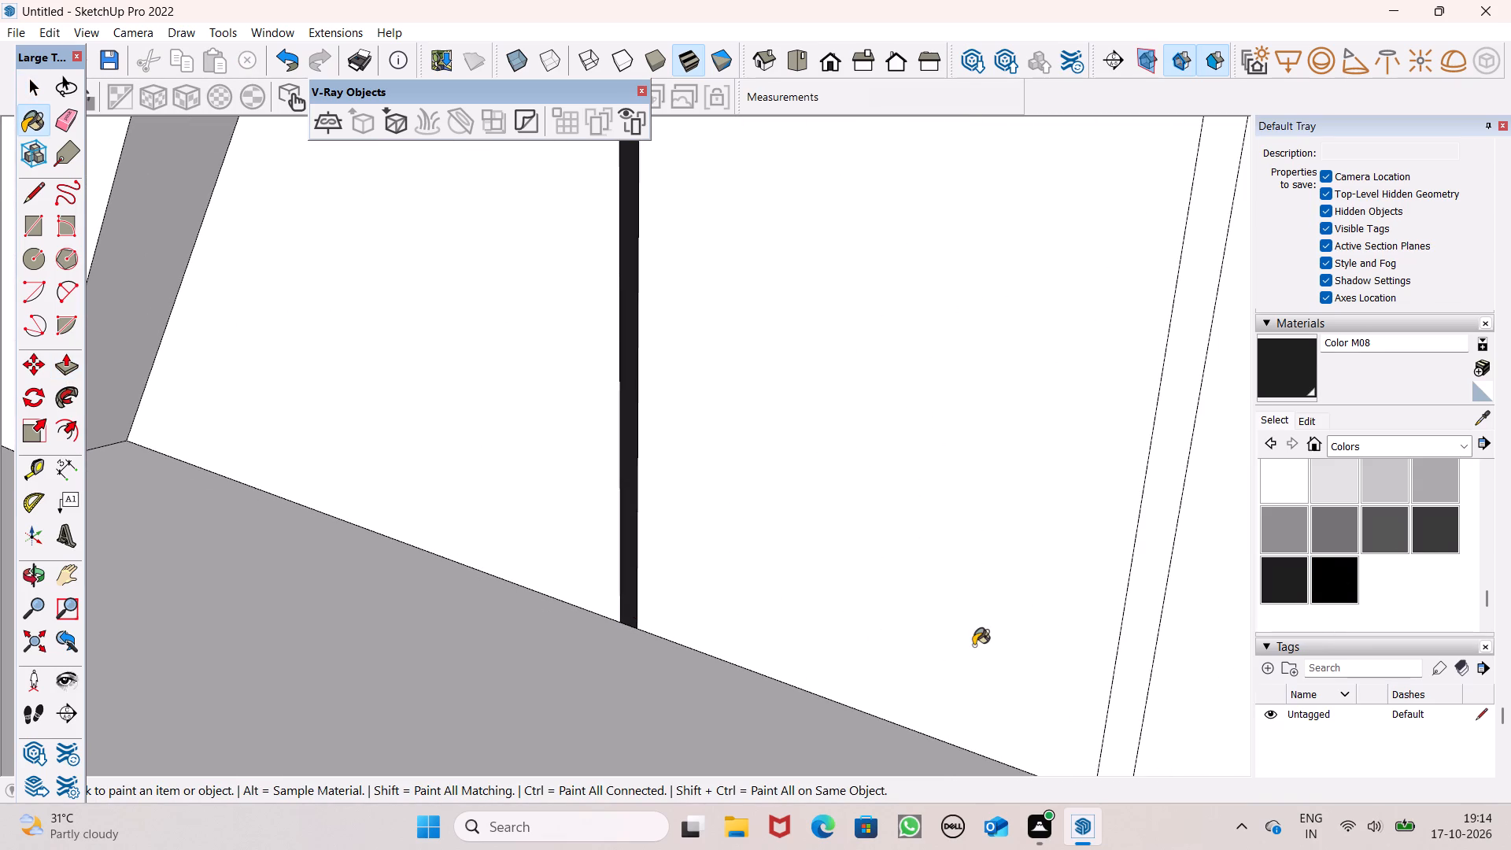
scroll(974, 628, "down", 5)
left_click(1072, 666)
key("space")
Push/pull the shorter black strip outward about 3 1/16" from the recessed panel.
scroll(1046, 615, "down", 2)
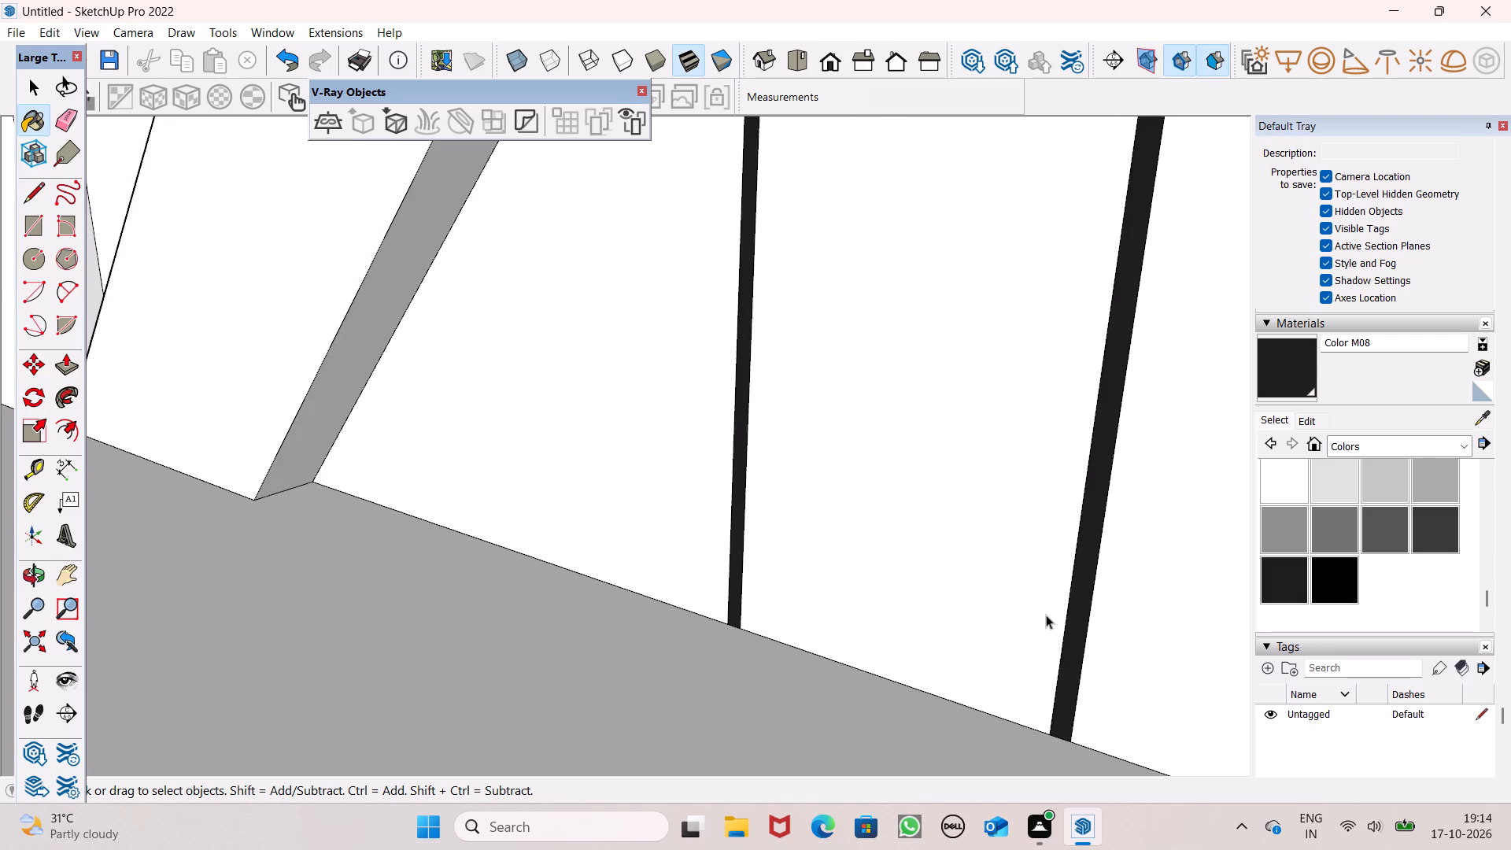
scroll(1046, 615, "down", 8)
middle_click_drag(1040, 649, 1054, 672)
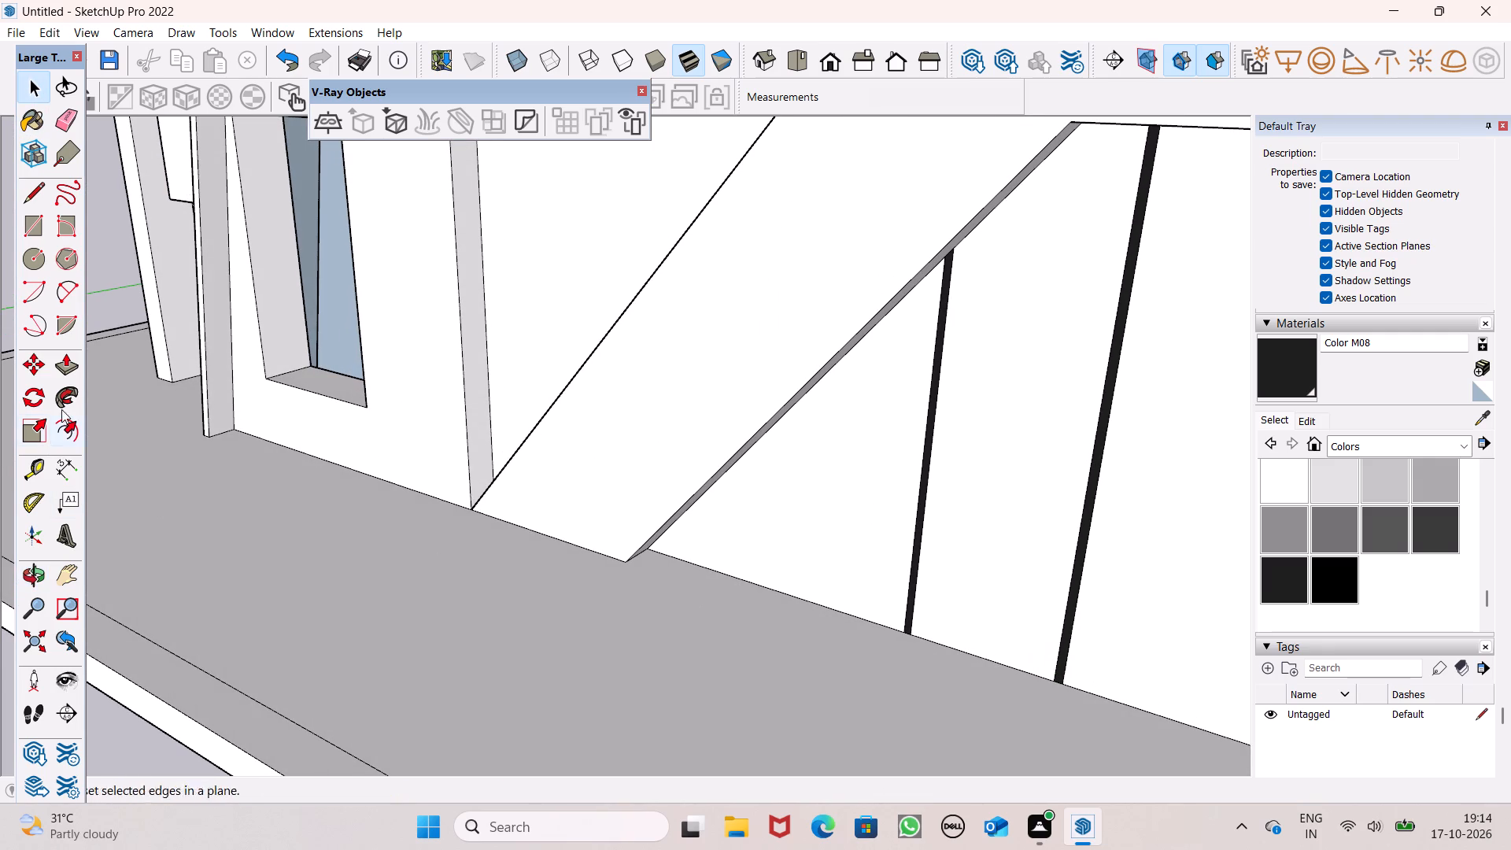
left_click(68, 359)
scroll(208, 479, "down", 3)
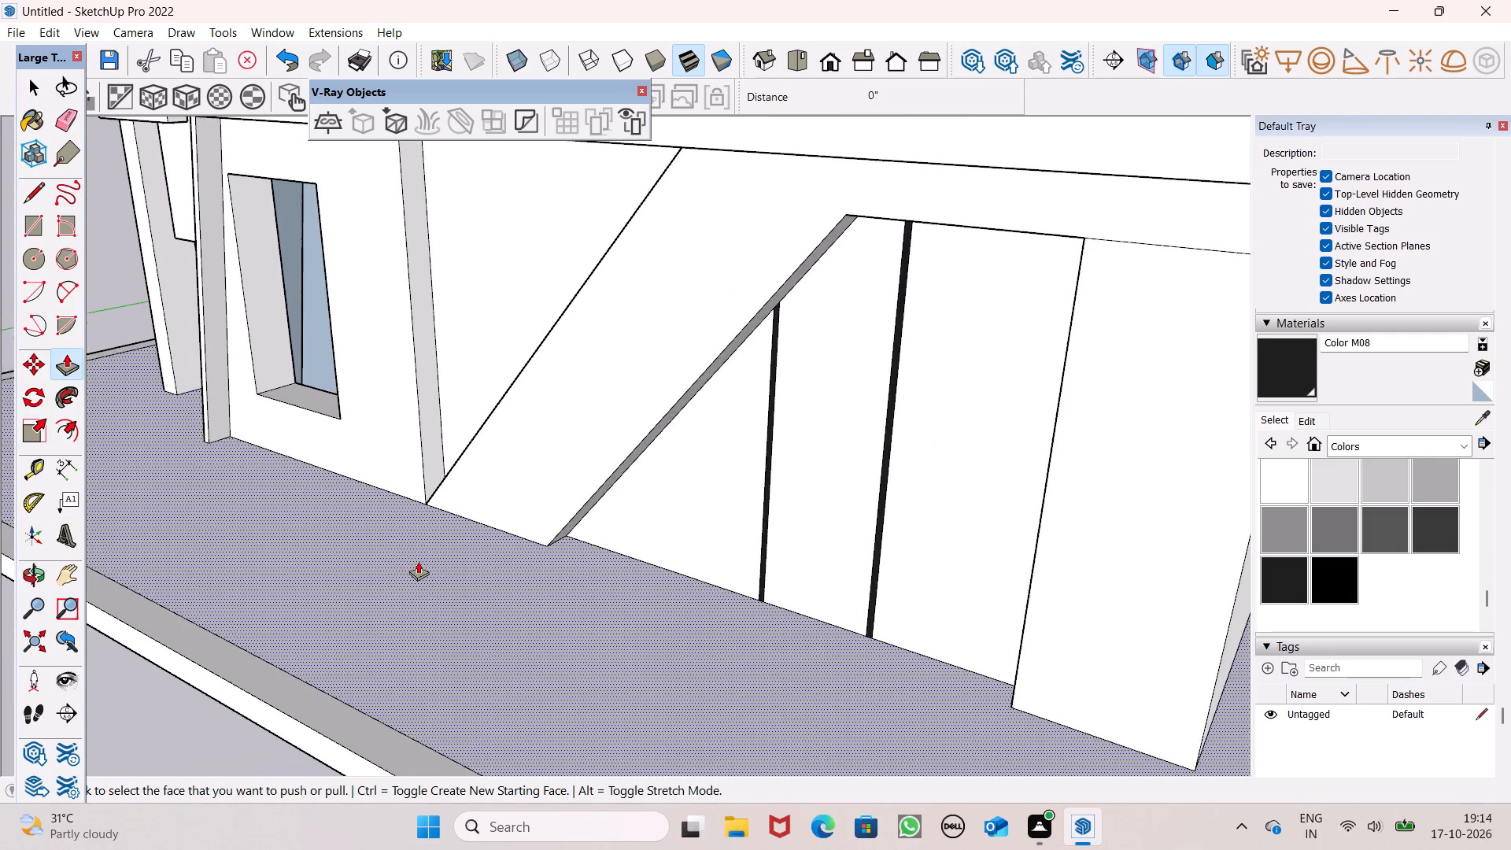
middle_click_drag(422, 579, 505, 603)
scroll(748, 593, "up", 9)
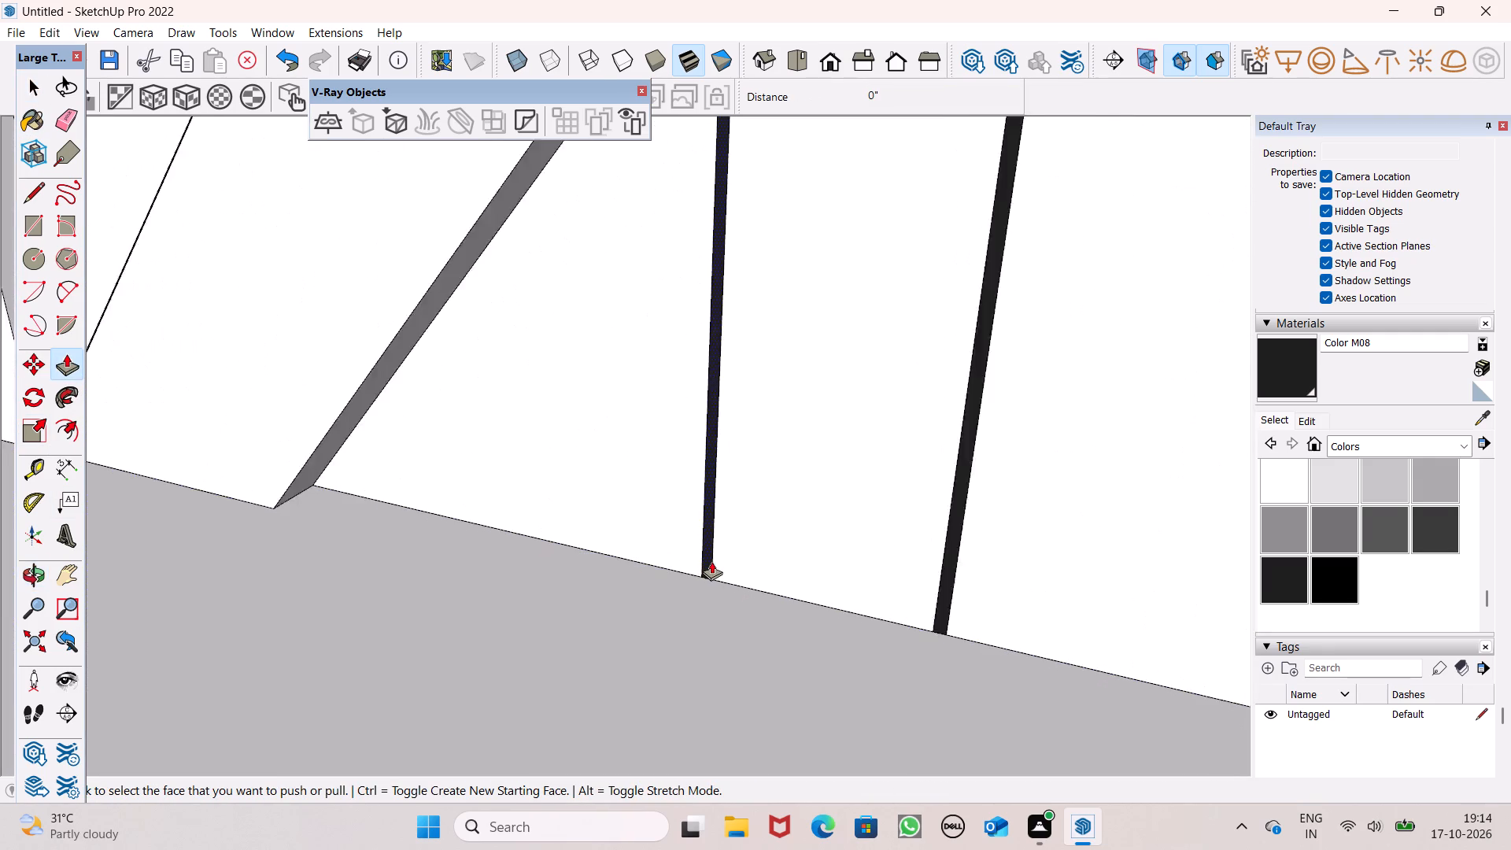
scroll(711, 561, "up", 2)
left_click_drag(711, 563, 704, 567)
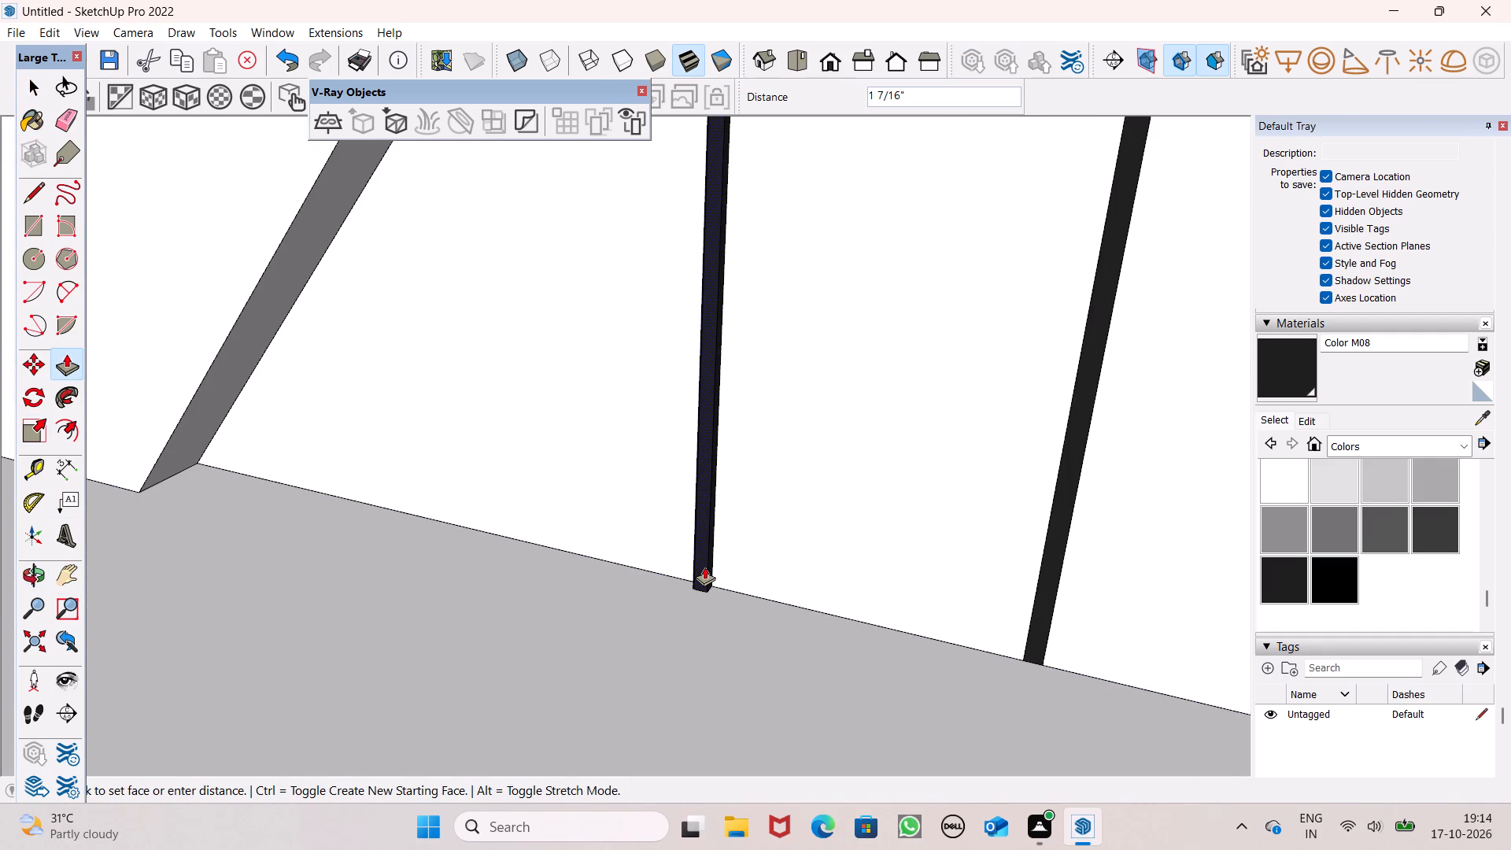
left_click_drag(704, 567, 696, 571)
scroll(608, 545, "down", 6)
scroll(711, 578, "down", 1)
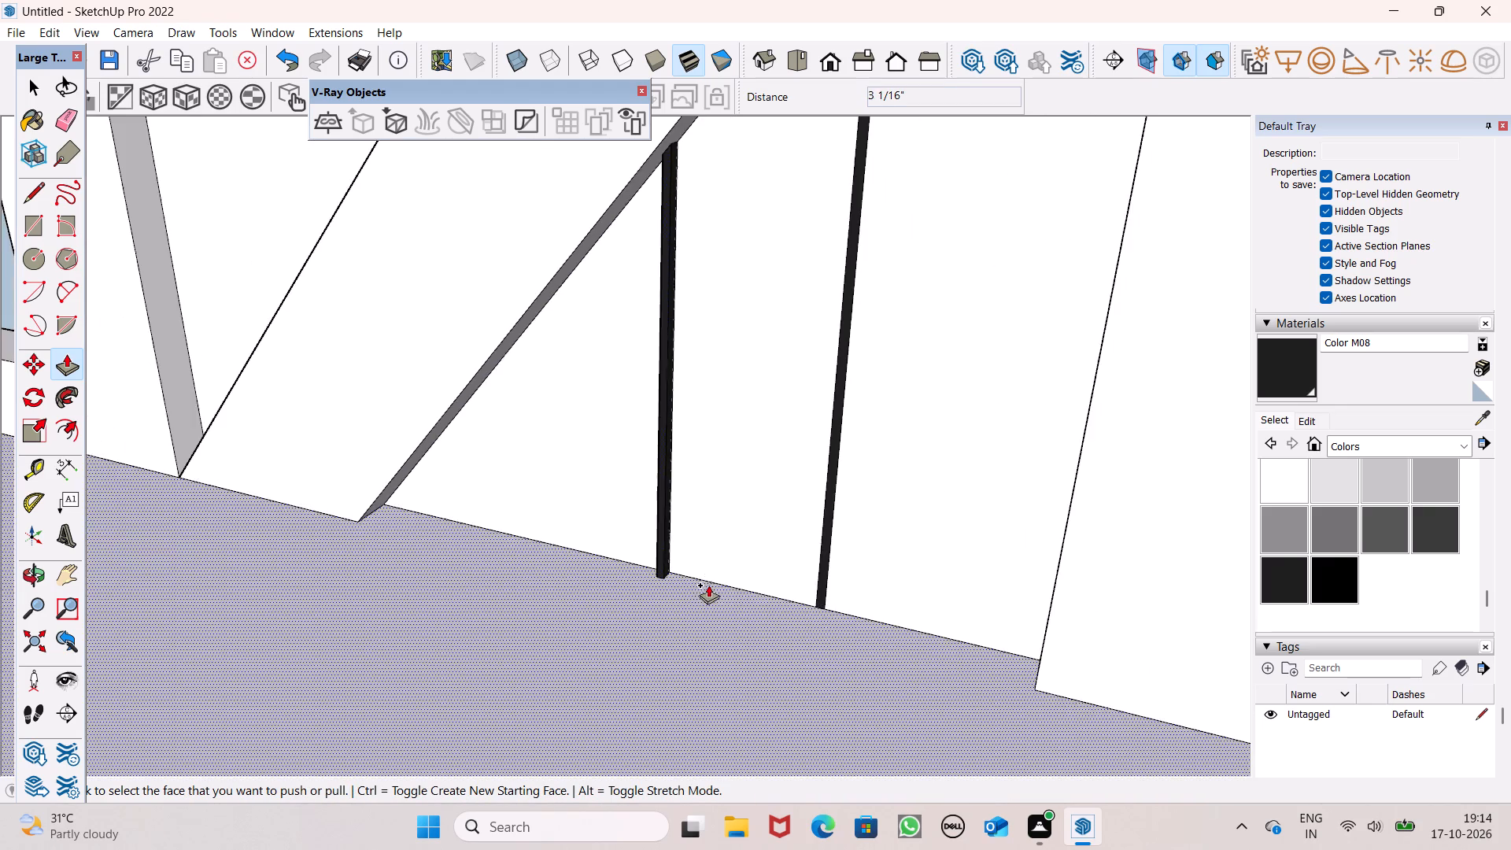
scroll(707, 577, "down", 4)
middle_click_drag(730, 585, 601, 656)
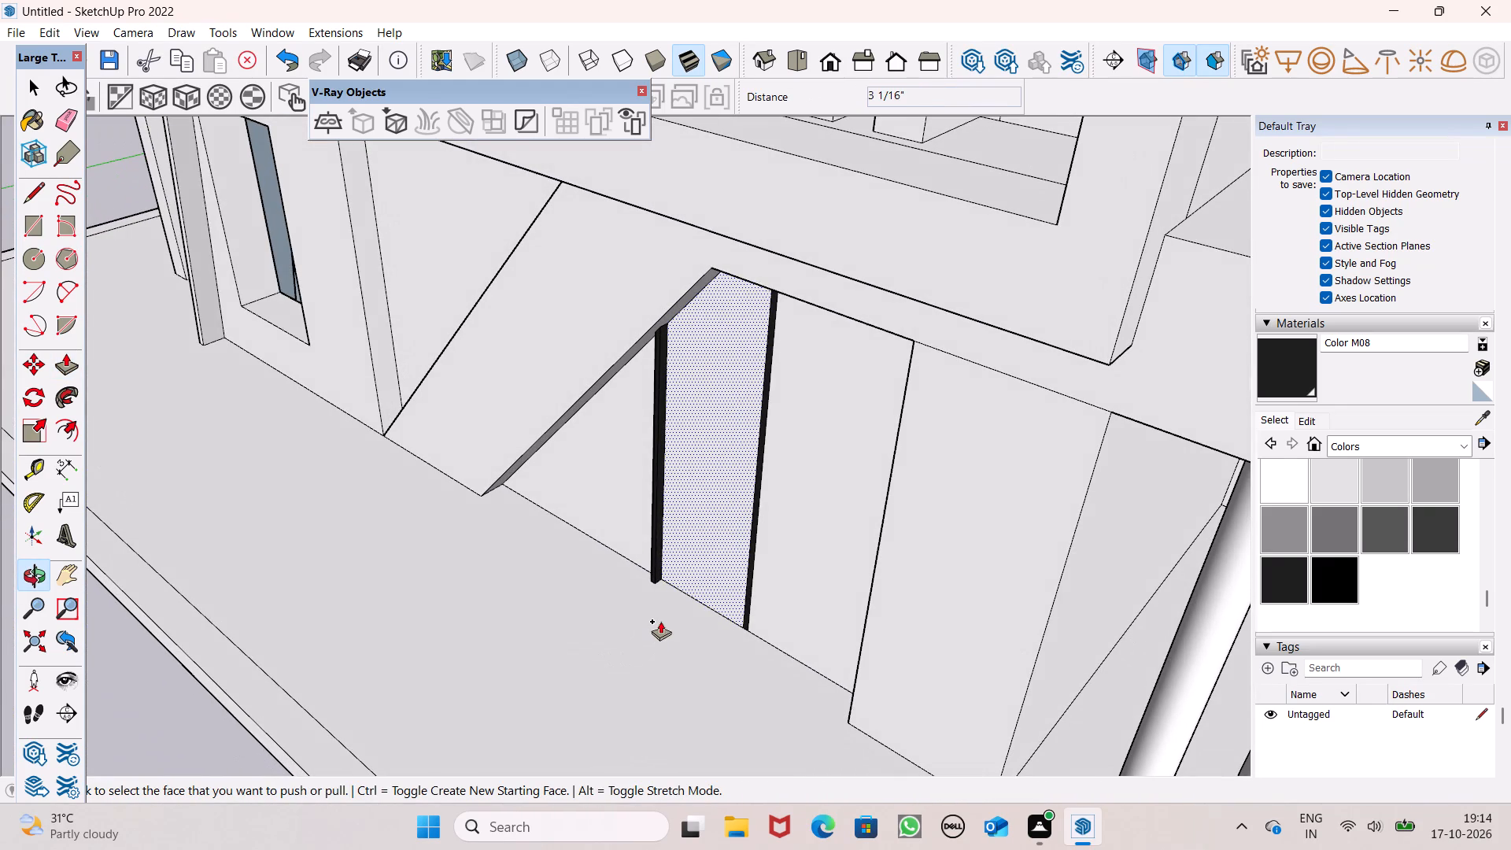
Undo the last extrusion of the shorter black strip.
scroll(648, 592, "up", 2)
key("ctrl+z")
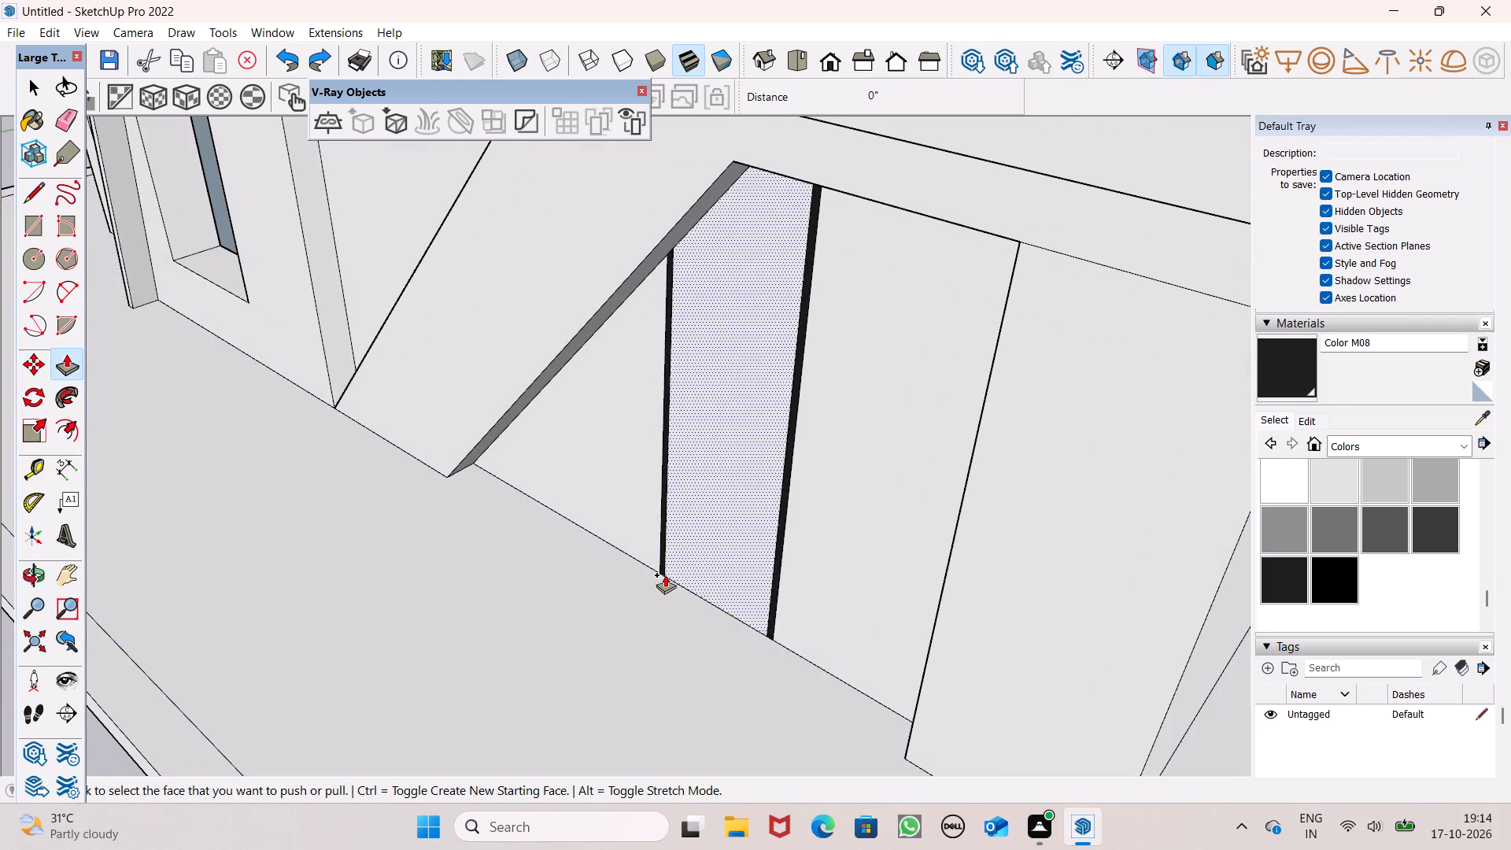
Push/pull both thin black strips slightly outward from the recessed ground-floor panel, matching their depth.
scroll(666, 571, "up", 4)
left_click(659, 561)
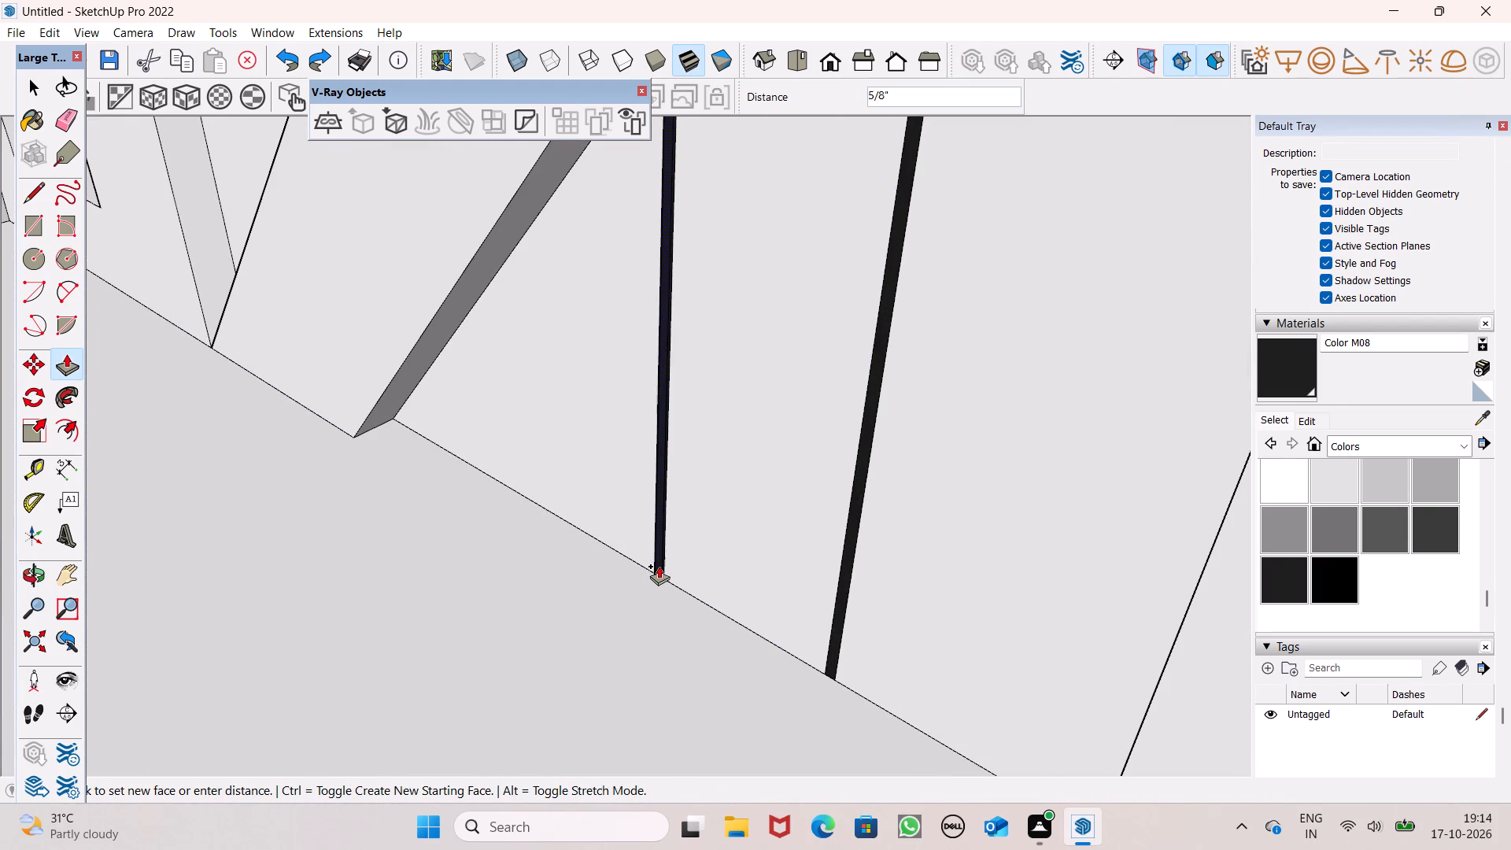
left_click_drag(831, 655, 832, 656)
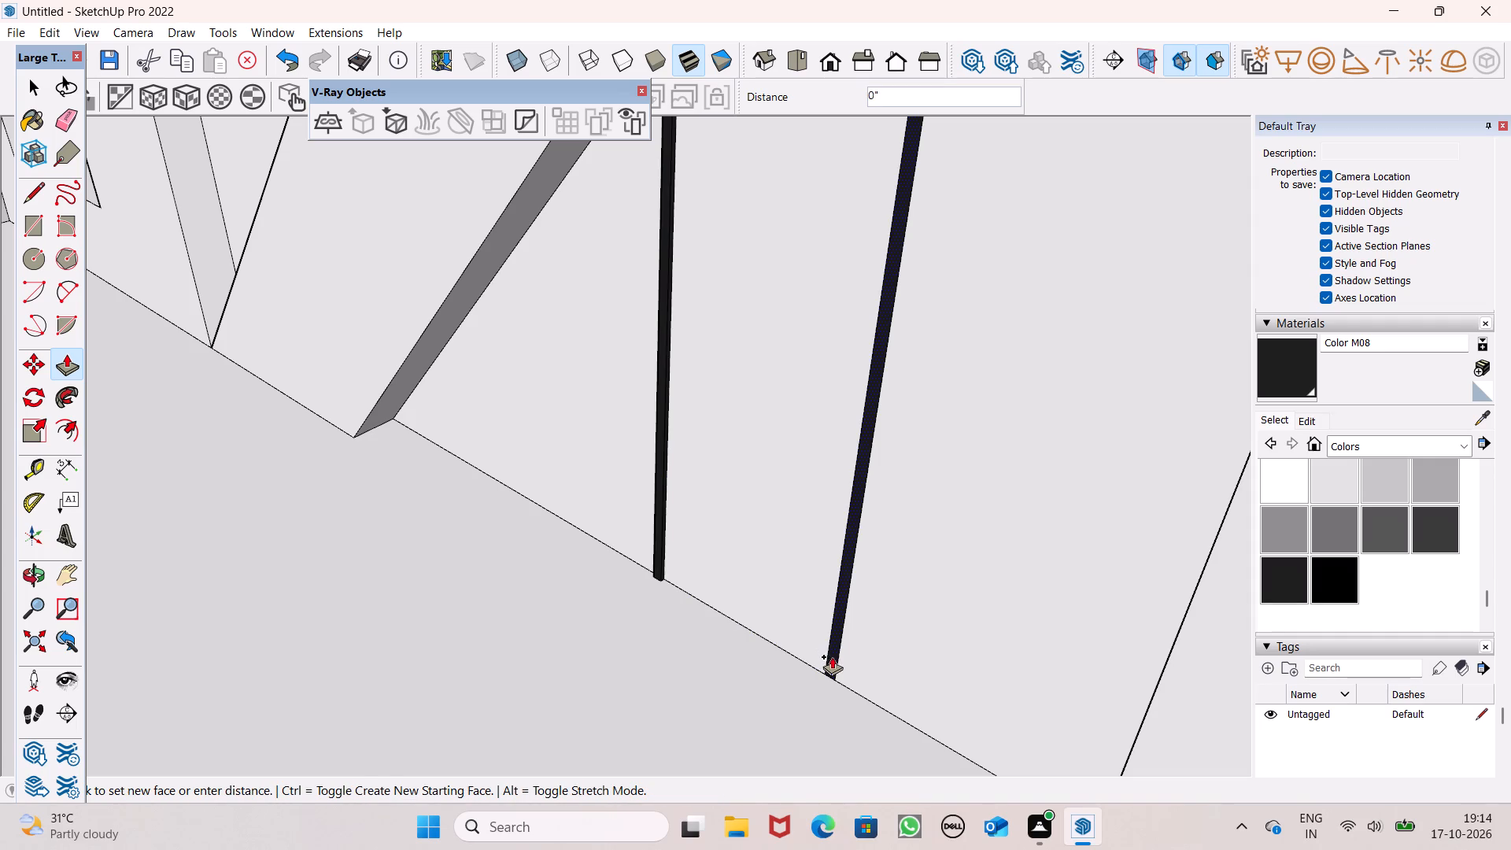
left_click_drag(832, 656, 660, 574)
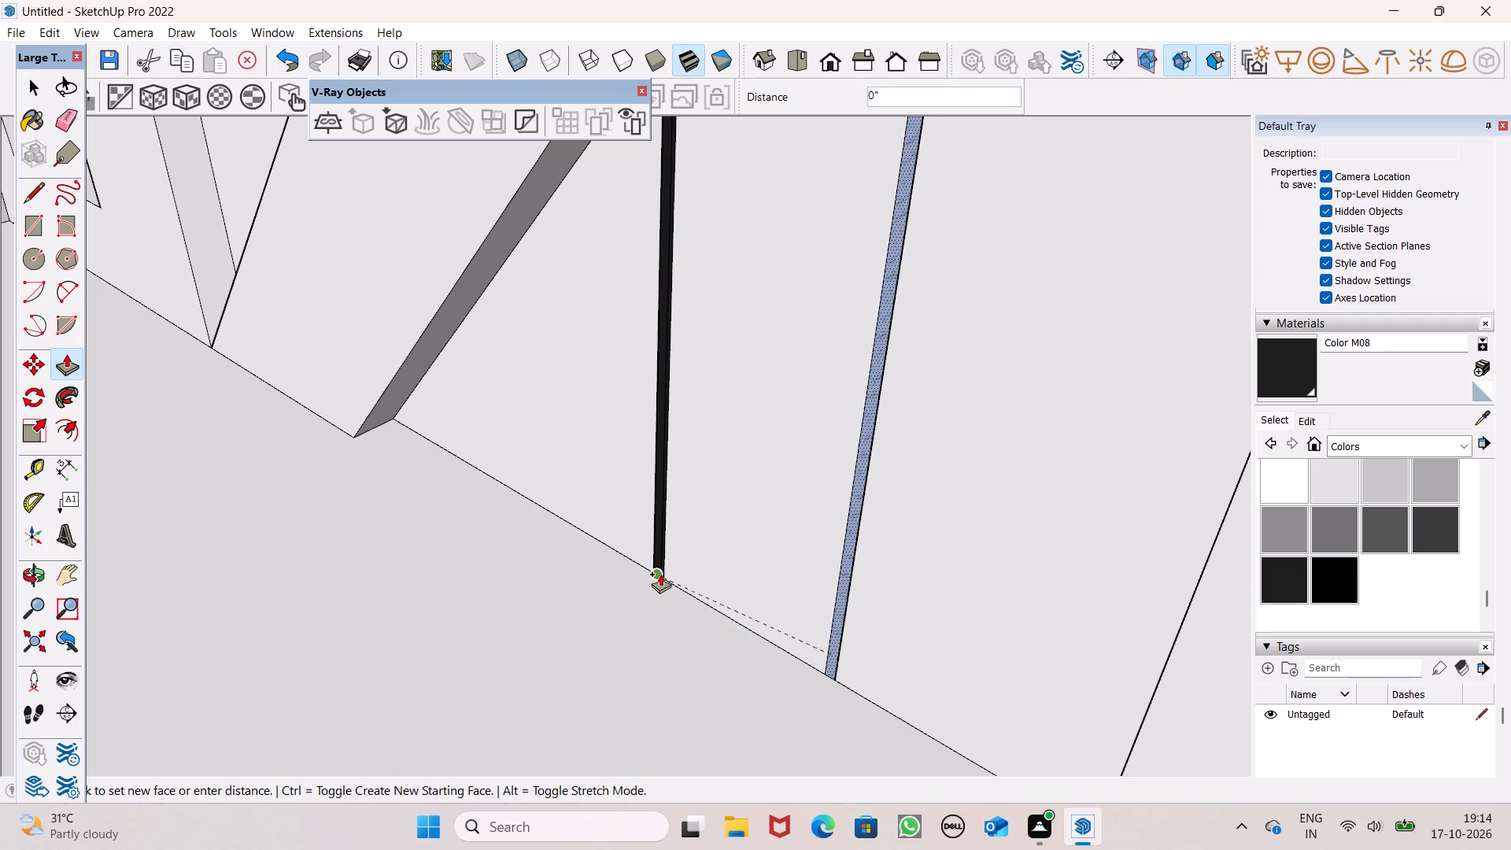
left_click_drag(660, 574, 653, 553)
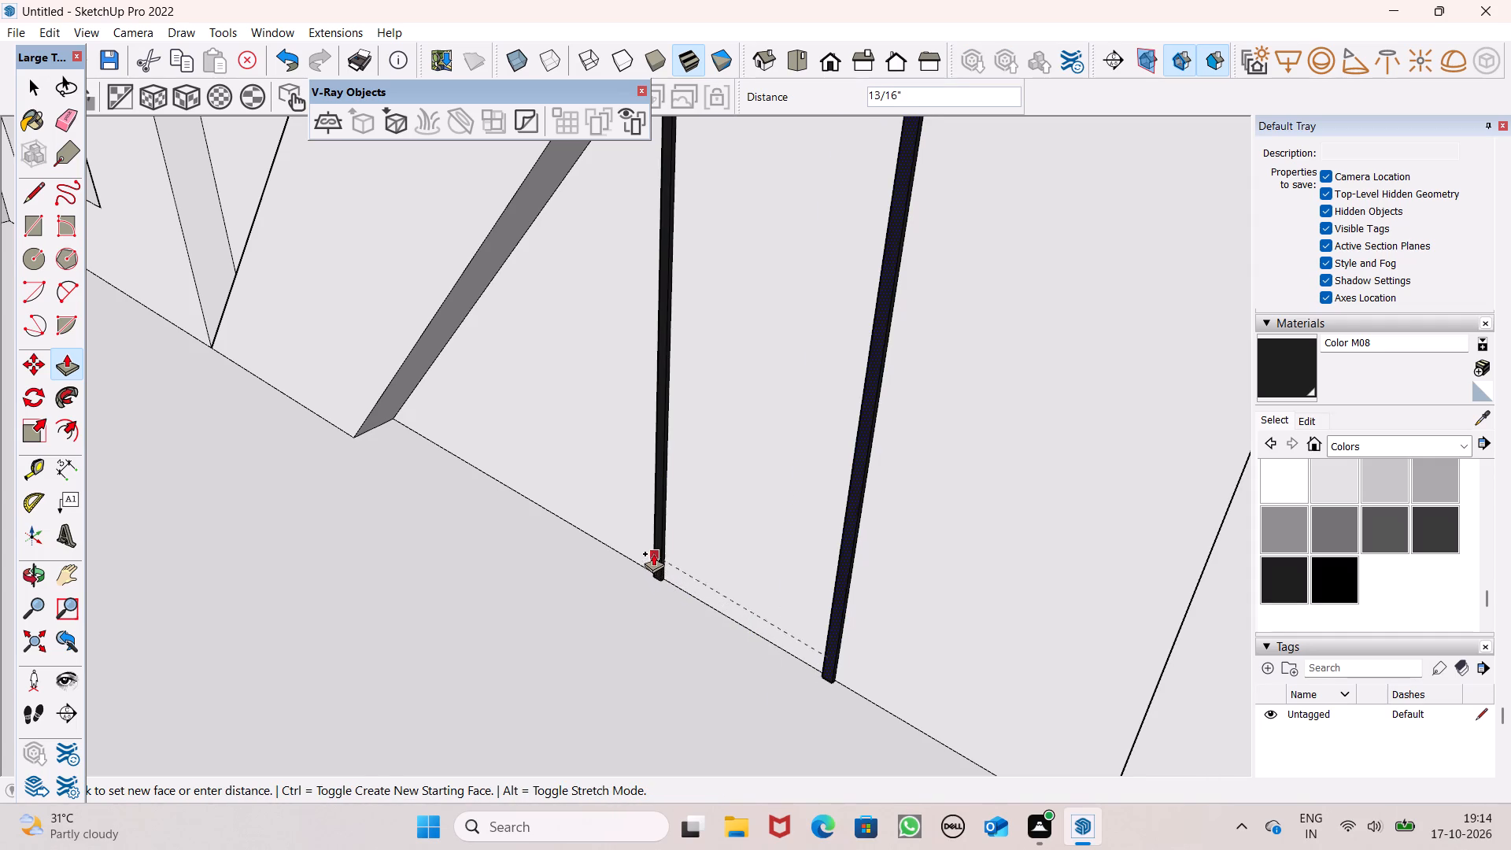
left_click_drag(653, 553, 653, 538)
key("space")
Examine the two projecting black strips and their base along the recessed panel from several angles.
scroll(632, 540, "down", 4)
middle_click_drag(700, 604, 477, 469)
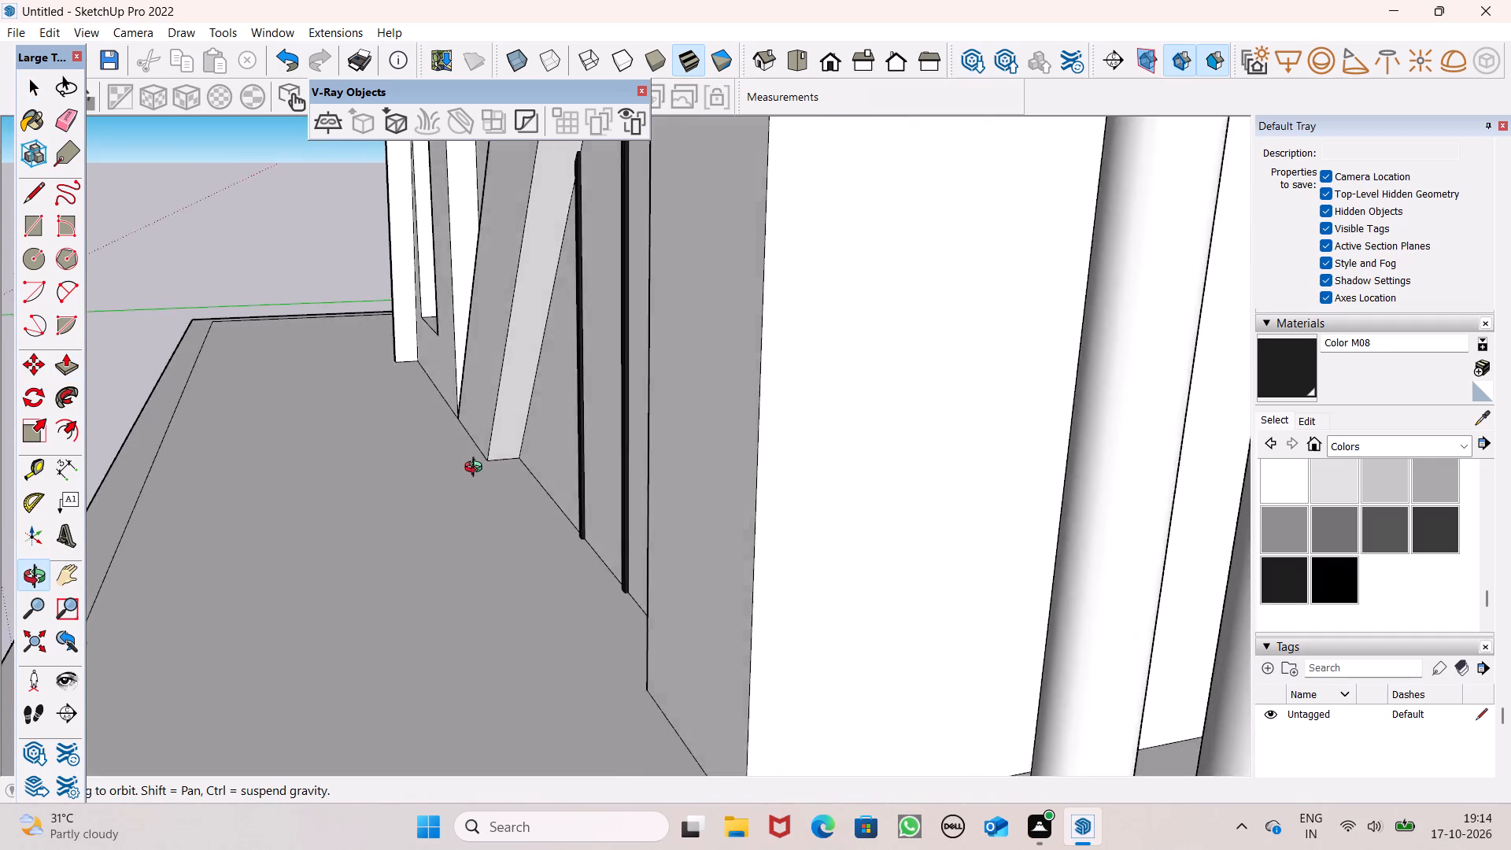
middle_click_drag(477, 469, 441, 469)
scroll(583, 495, "up", 8)
scroll(514, 554, "up", 1)
middle_click_drag(522, 567, 711, 584)
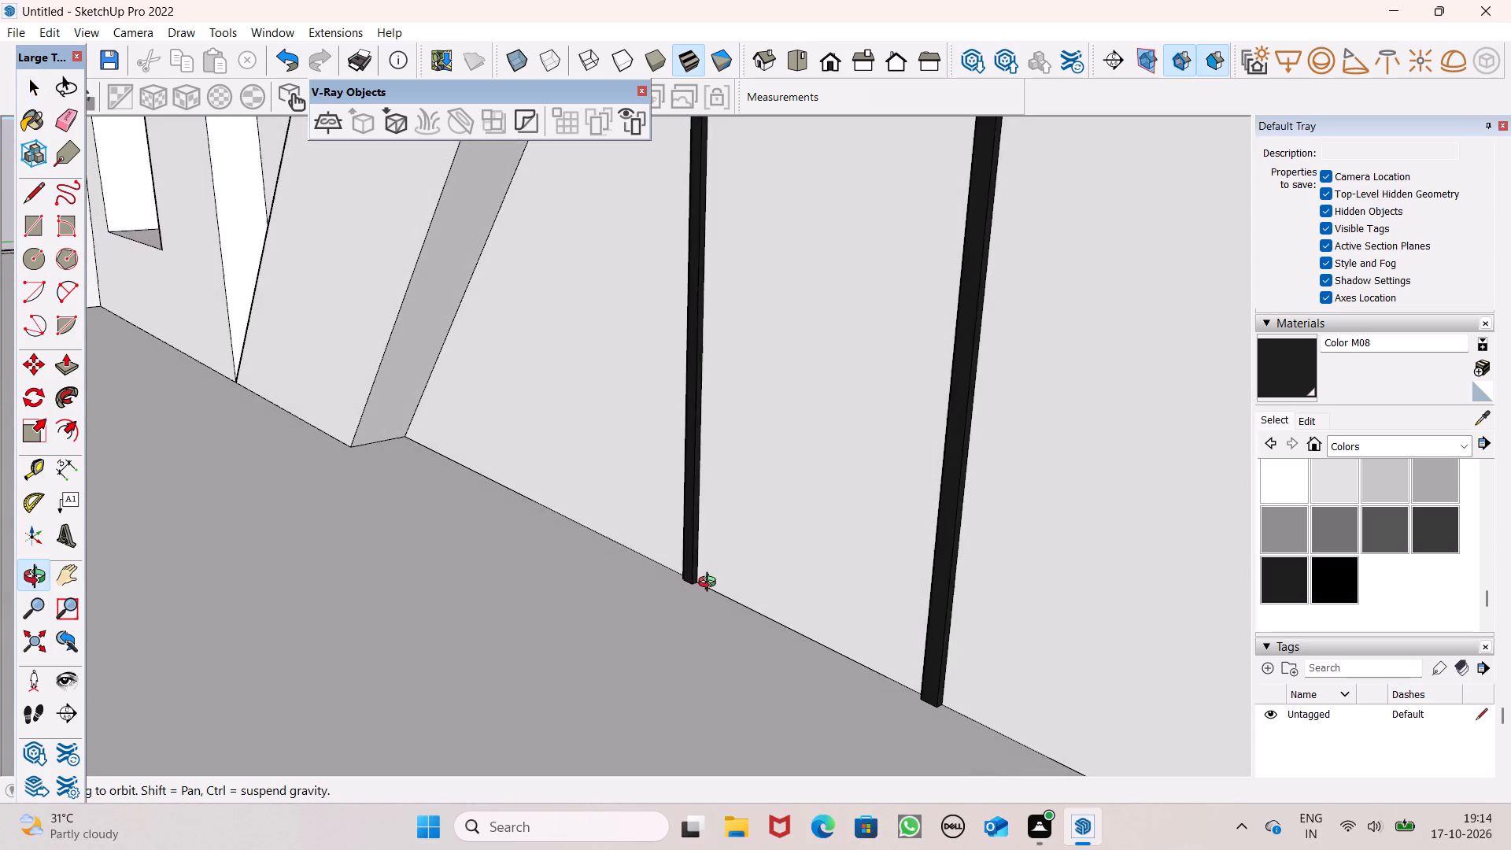
middle_click_drag(711, 584, 586, 608)
scroll(617, 580, "up", 14)
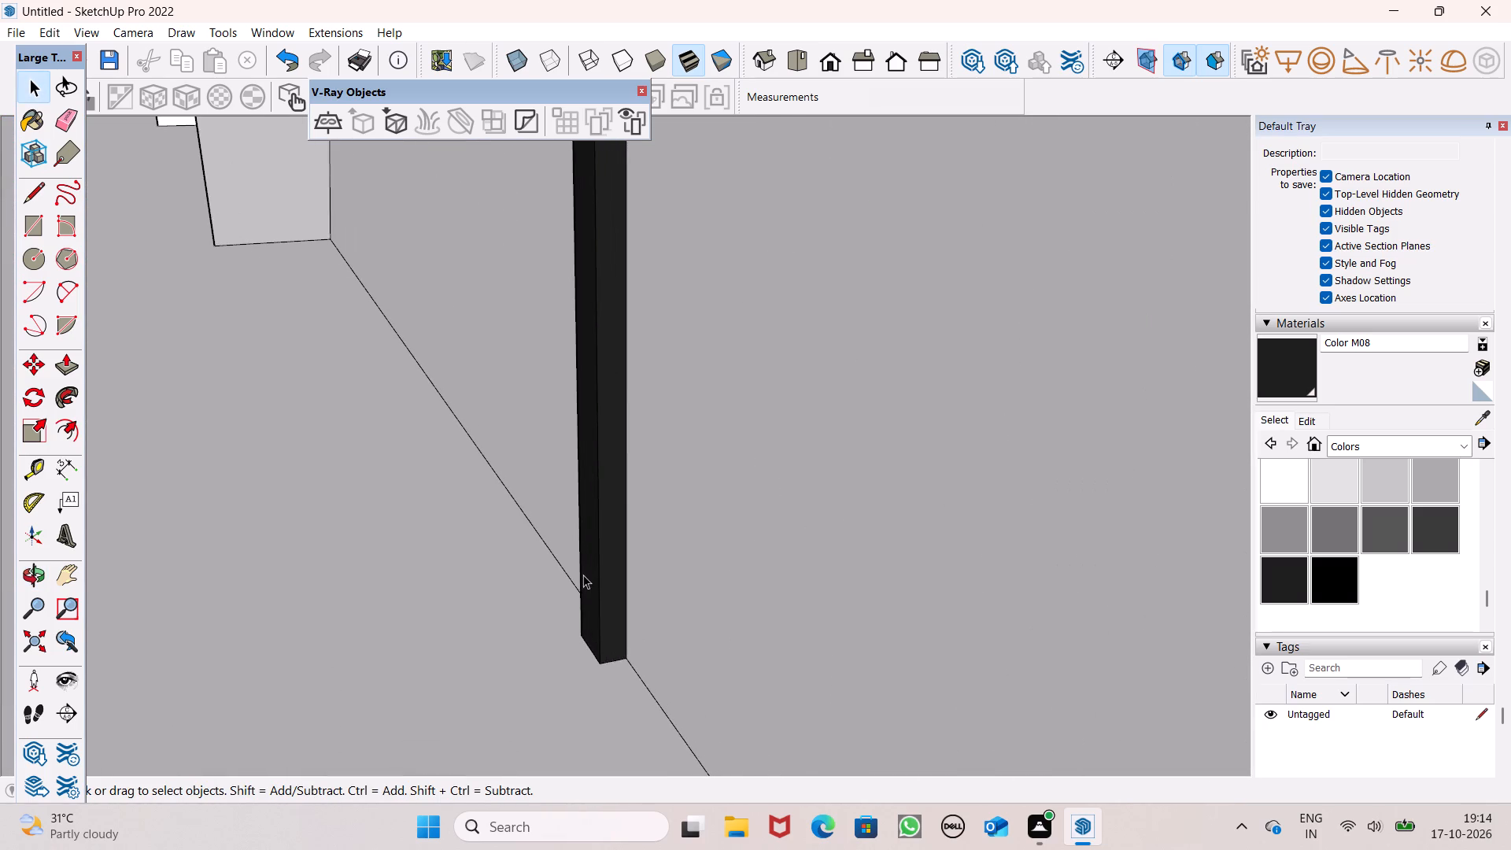
scroll(613, 487, "down", 14)
scroll(822, 586, "up", 3)
scroll(792, 538, "down", 4)
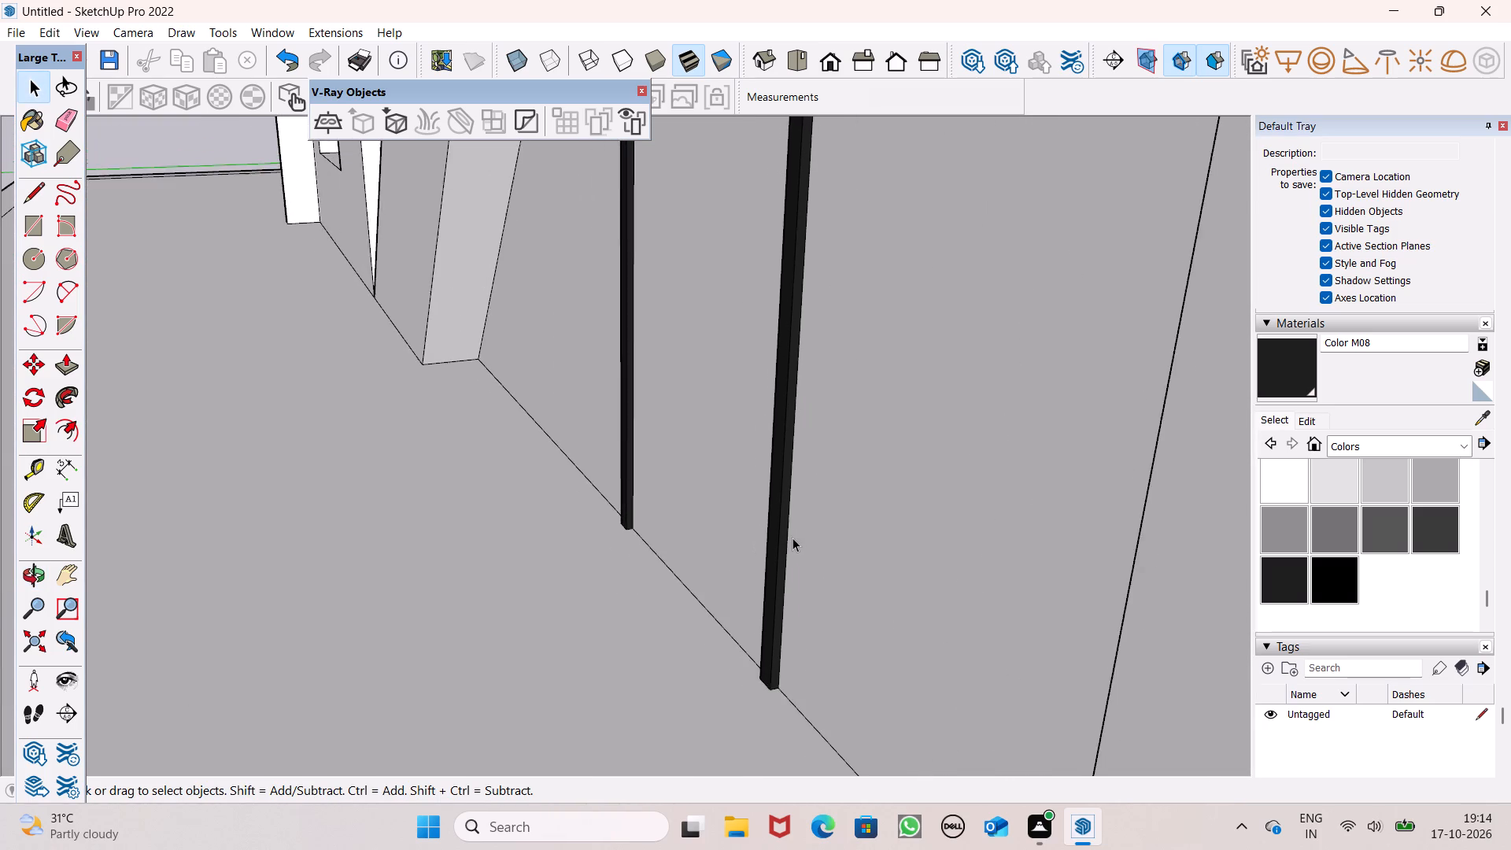
scroll(792, 538, "down", 8)
middle_click_drag(786, 571, 1008, 572)
scroll(943, 498, "down", 3)
middle_click_drag(782, 539, 802, 555)
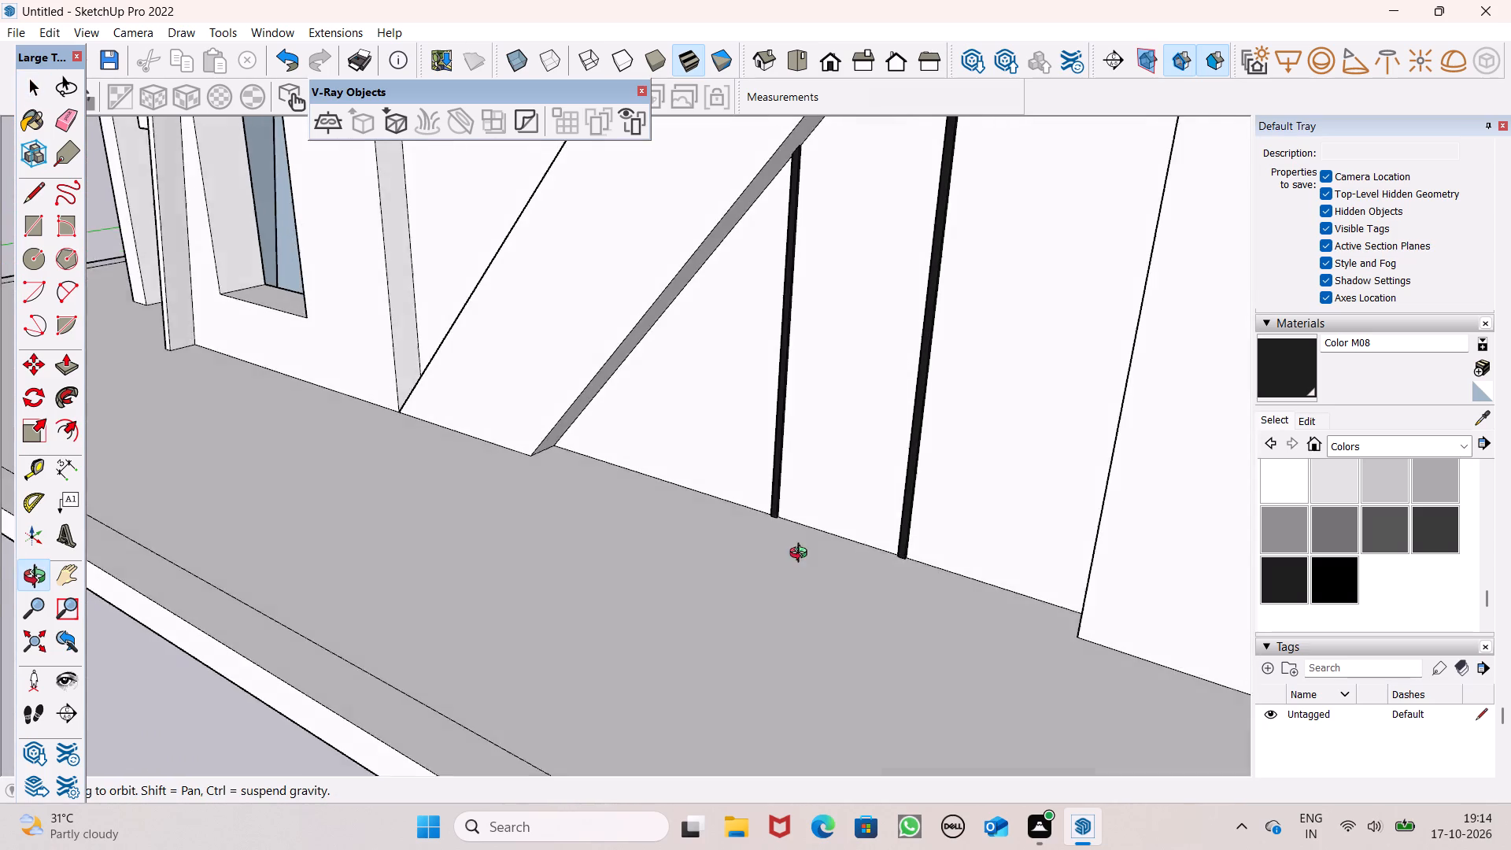
middle_click_drag(802, 555, 873, 558)
scroll(836, 508, "down", 1)
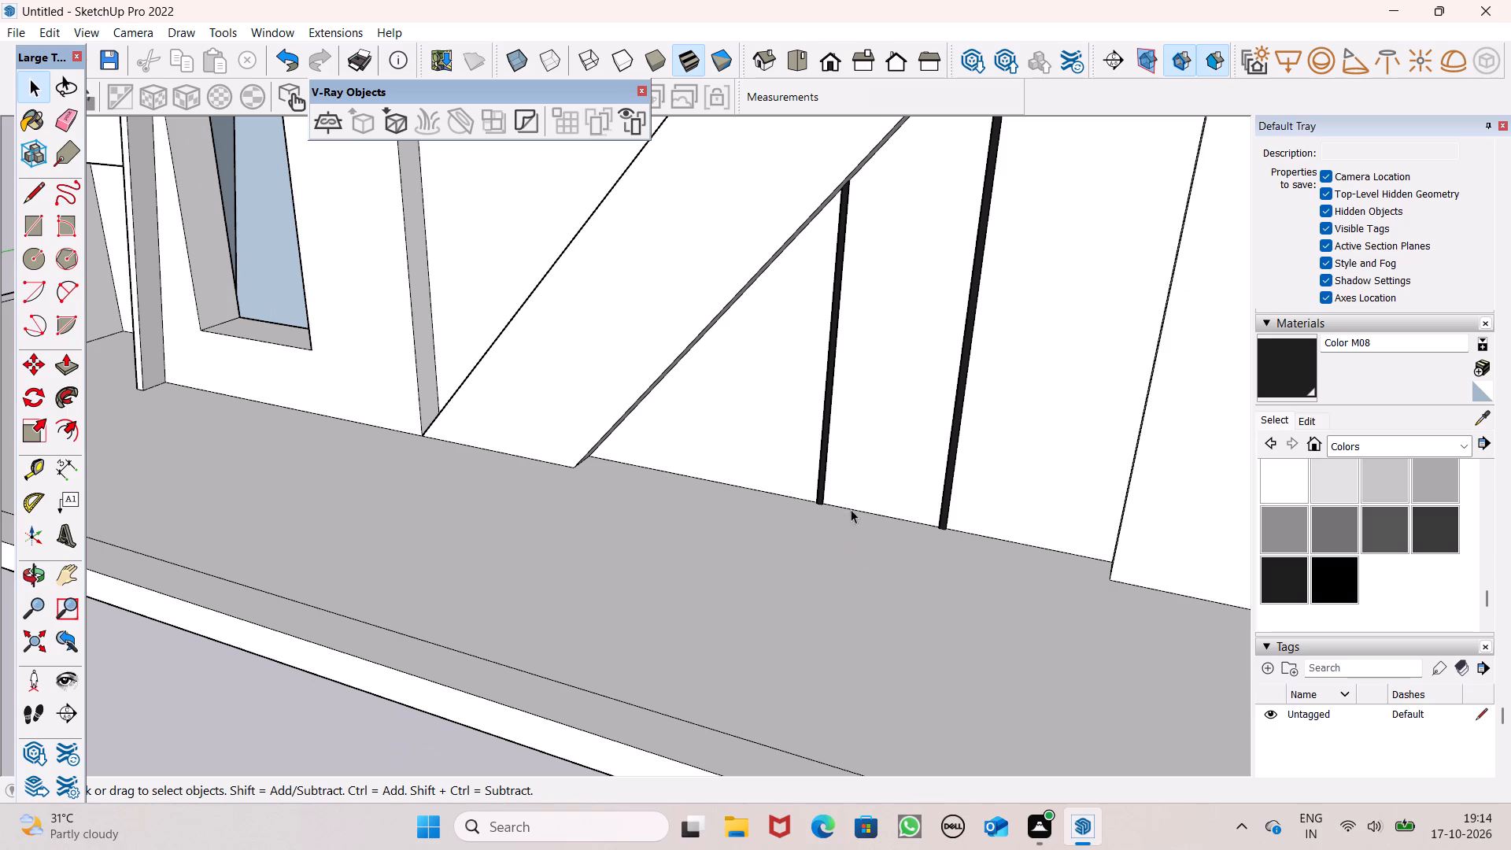
Paint the three sections of the recessed panel around the black strips with Carrera Marble from the Stone collection.
left_click(1409, 449)
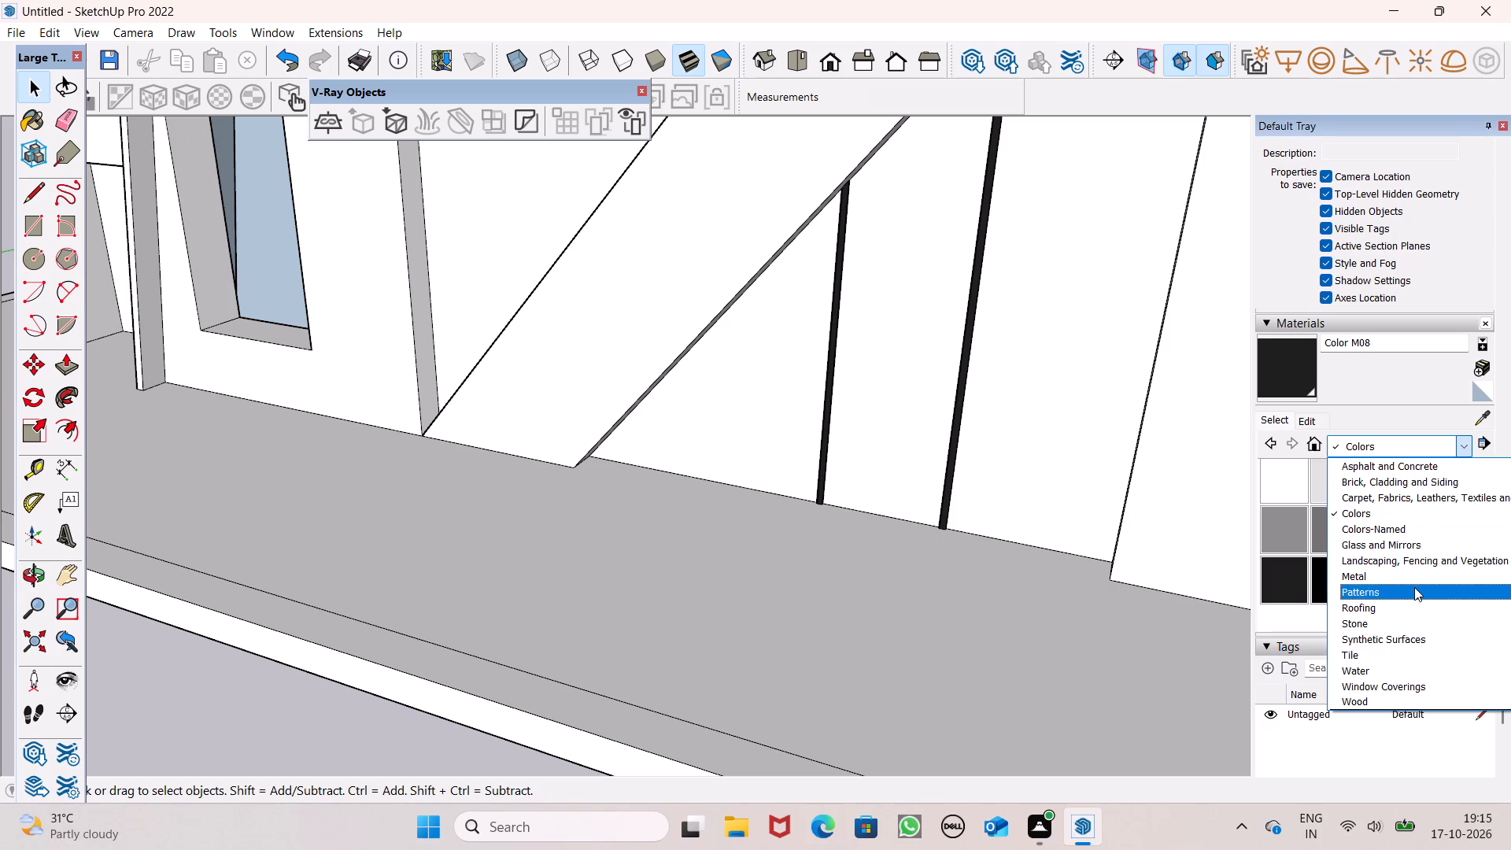
left_click(1382, 623)
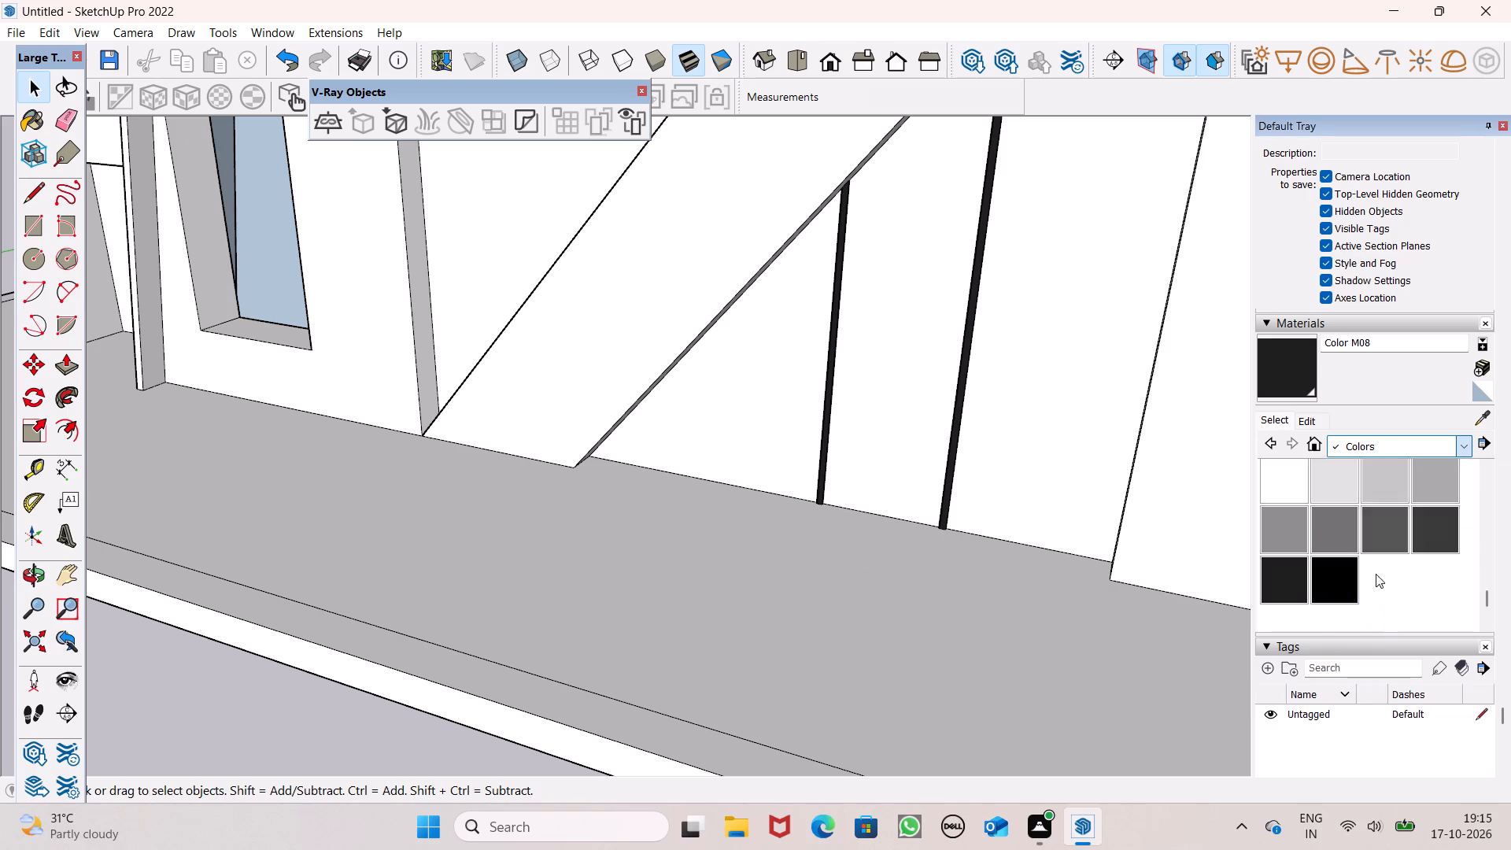
left_click(1443, 541)
middle_click_drag(818, 560, 963, 581)
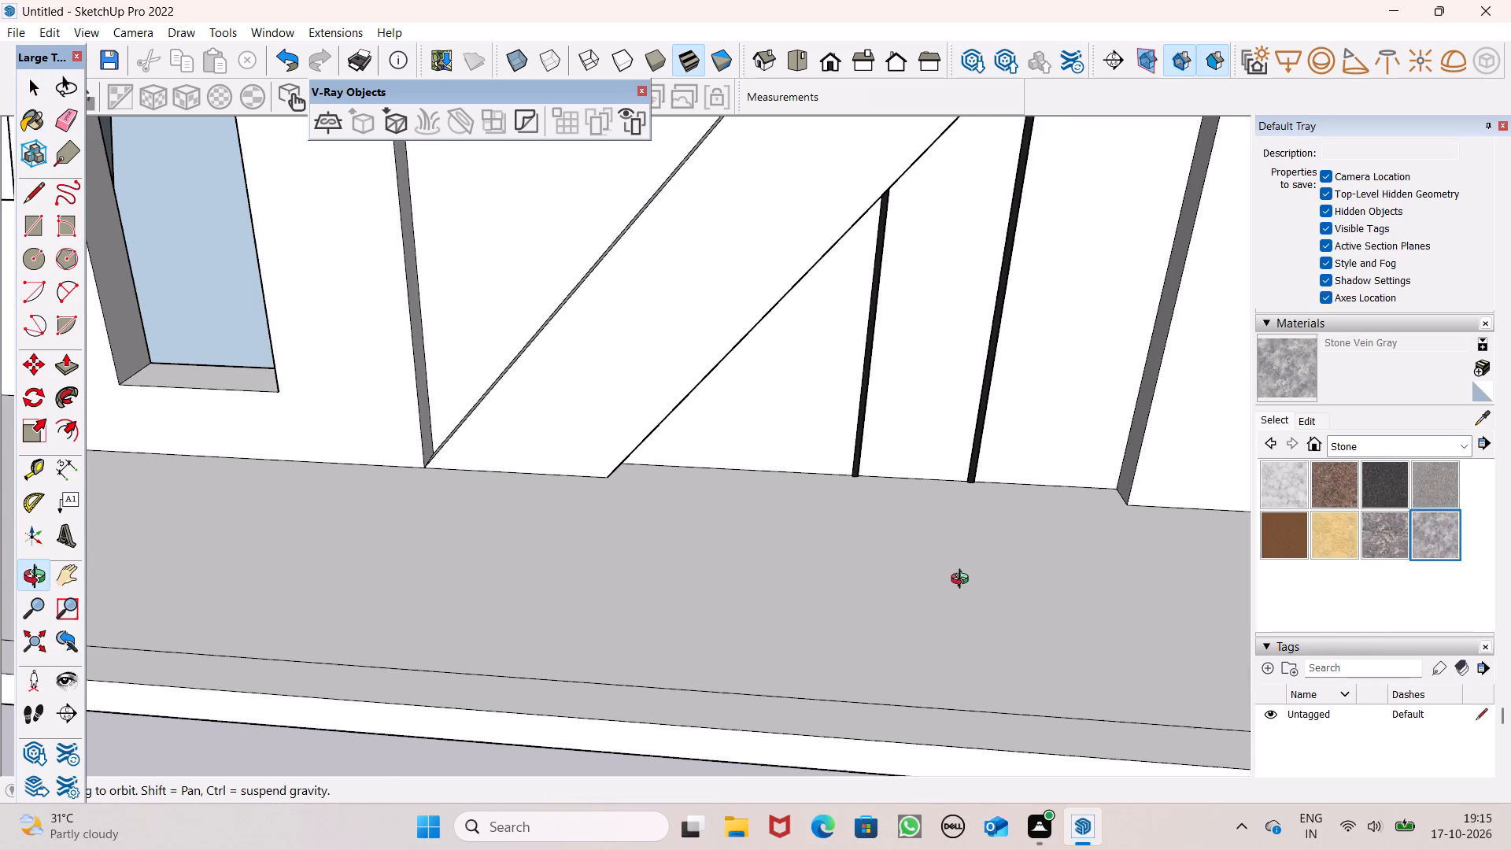
middle_click_drag(963, 581, 929, 578)
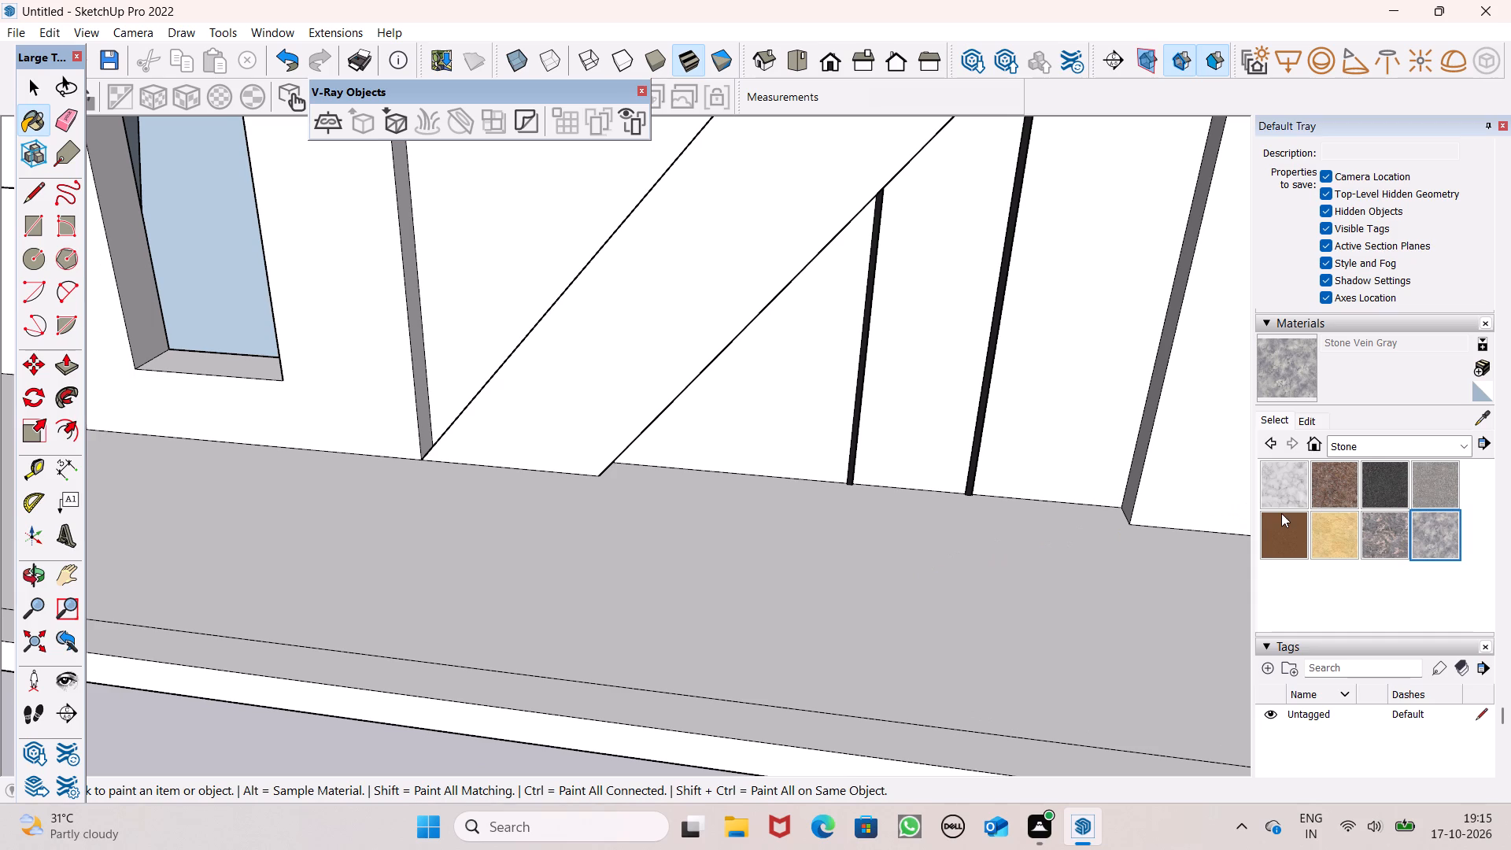
left_click(1280, 500)
scroll(916, 444, "up", 2)
left_click(753, 438)
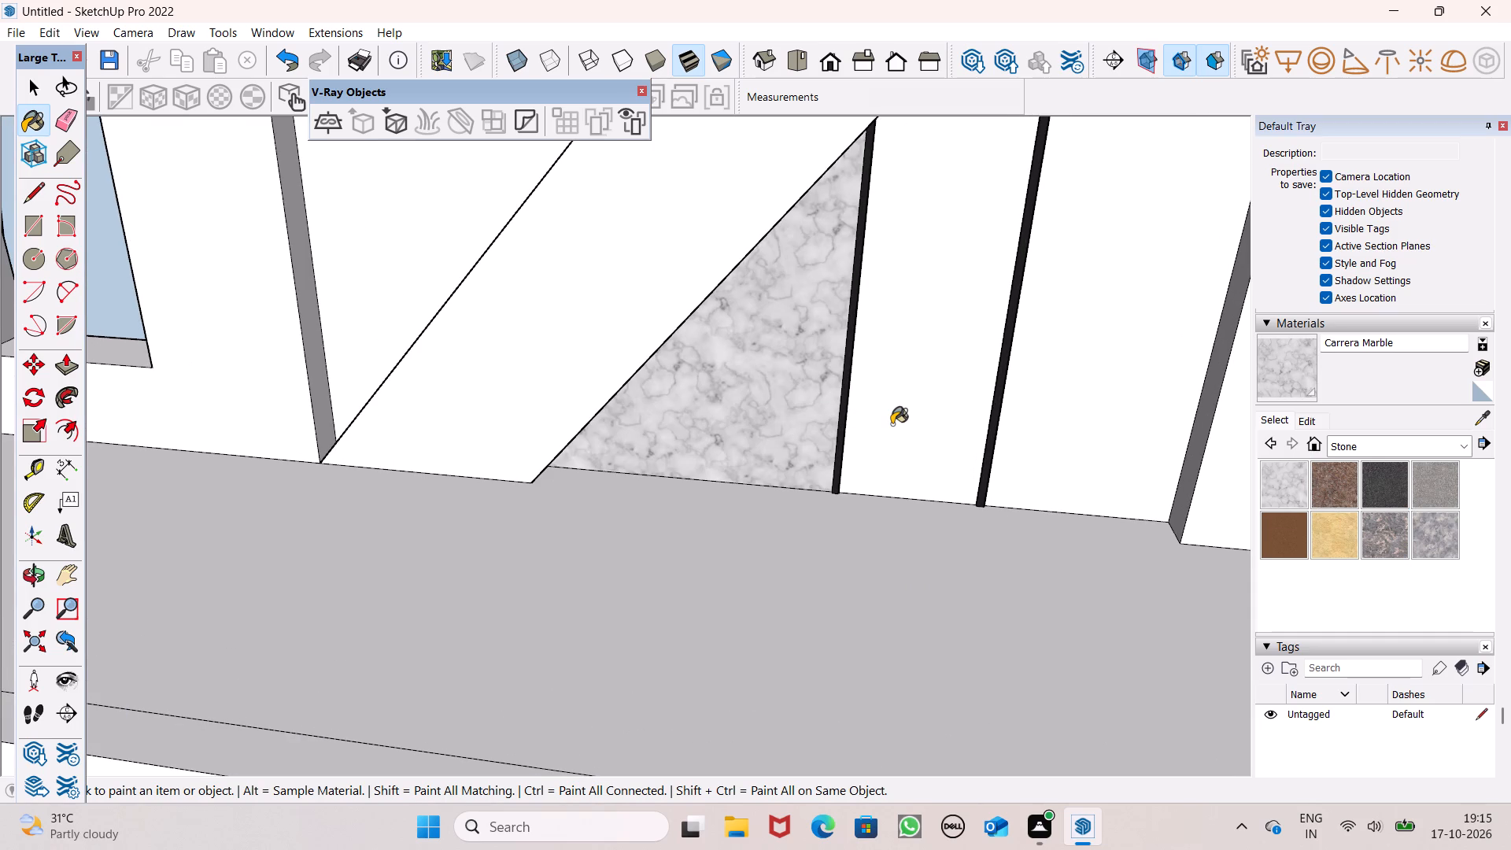
left_click(892, 424)
left_click(1084, 405)
Tint the Carrera Marble material blue-green by setting its RGB red value to 182.
scroll(874, 417, "down", 4)
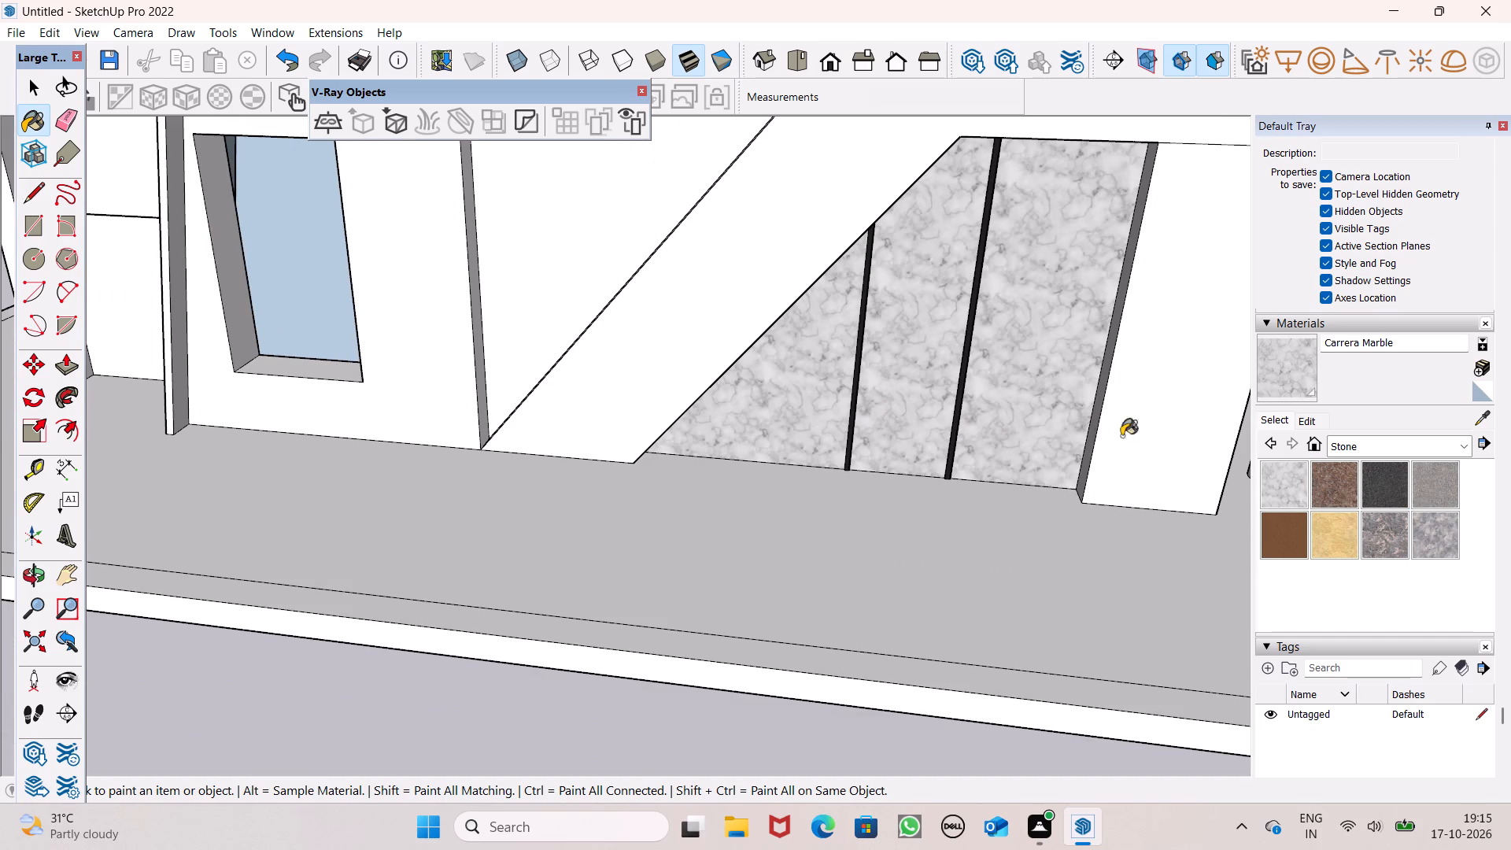
left_click(1304, 427)
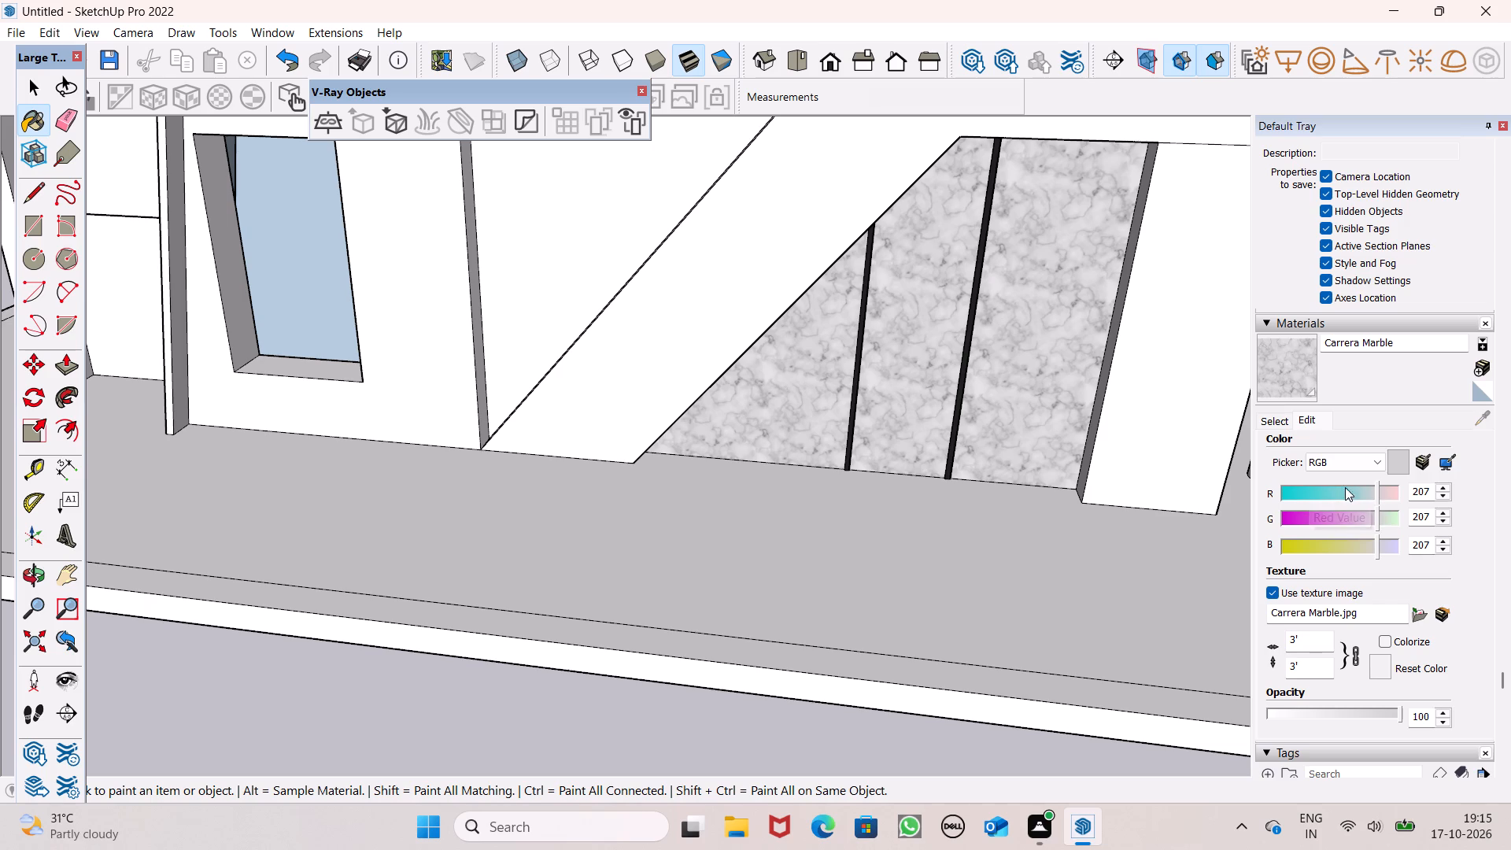
left_click_drag(1377, 488, 1363, 490)
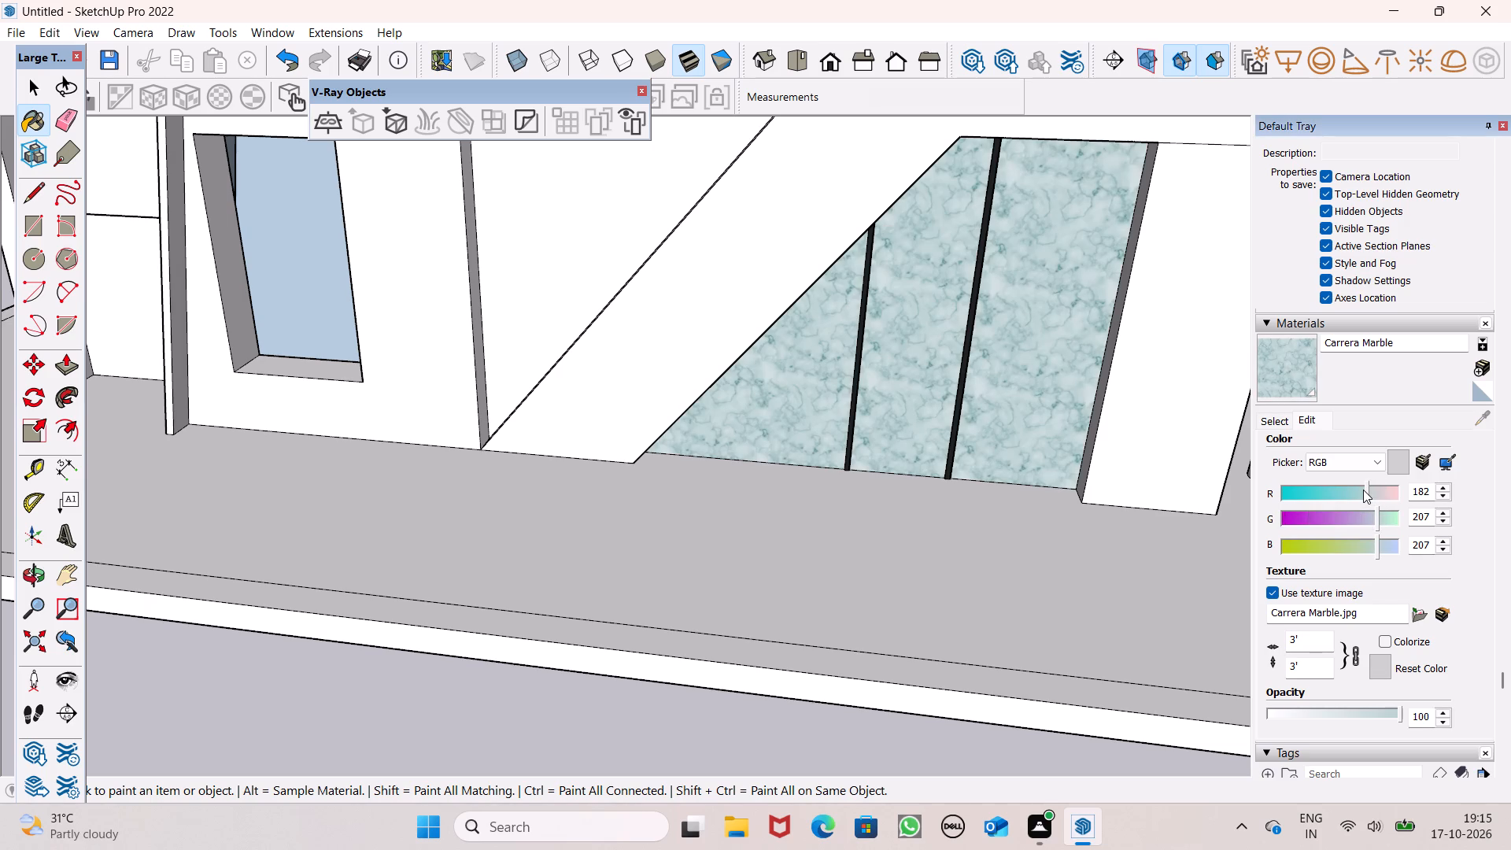
left_click_drag(1363, 490, 1363, 490)
Paint the recessed triangular panel beside the diagonal band with the tinted Carrera Marble.
scroll(722, 426, "down", 5)
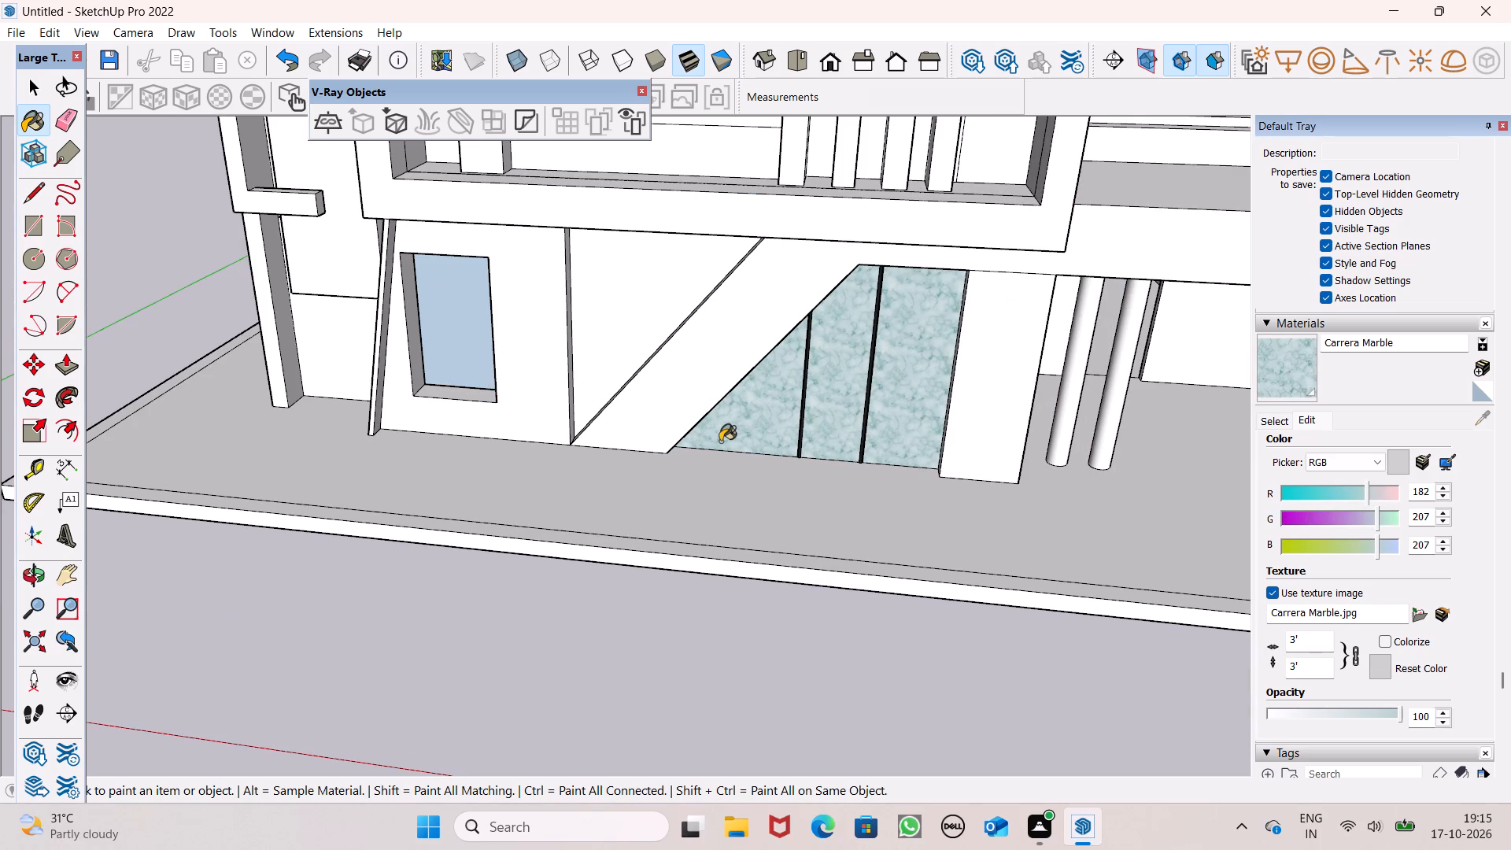
scroll(914, 522, "down", 3)
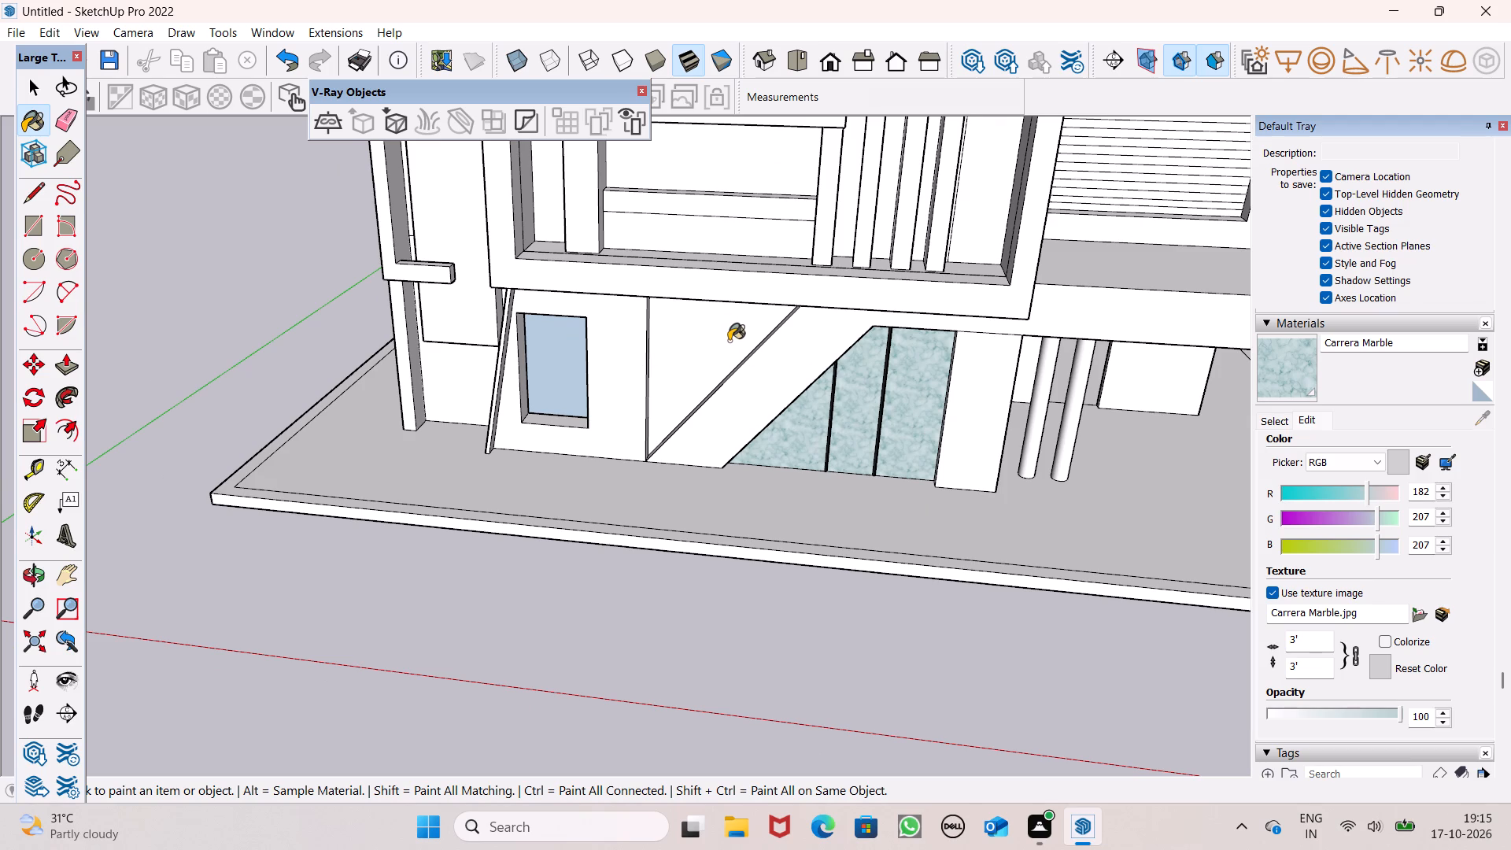
scroll(729, 341, "up", 1)
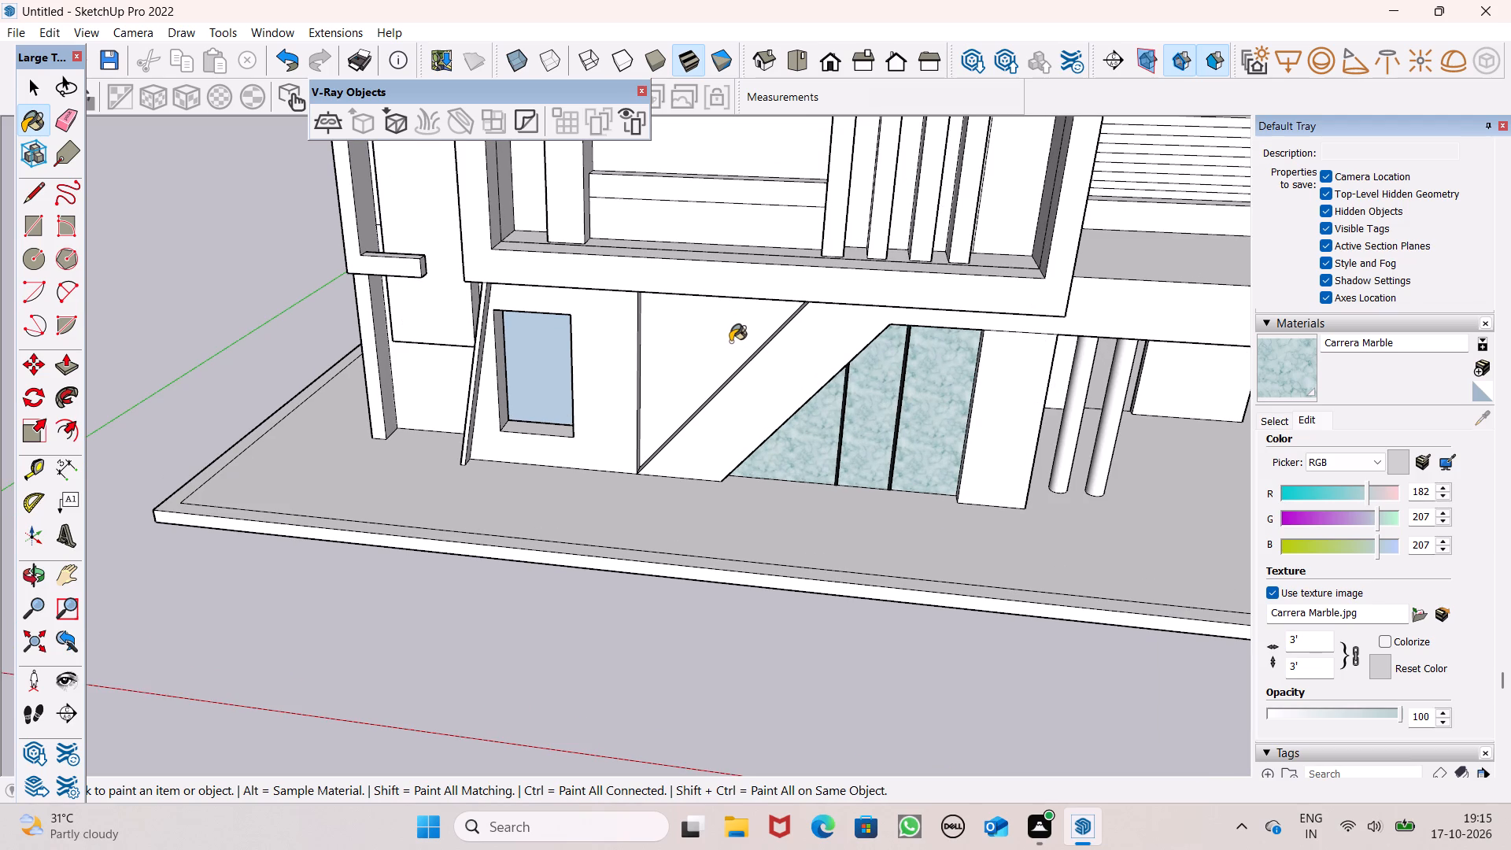
left_click(730, 342)
Examine the marble-clad panels on the ground-floor facade from lower and closer viewpoints.
middle_click_drag(727, 357, 740, 297)
scroll(740, 297, "down", 1)
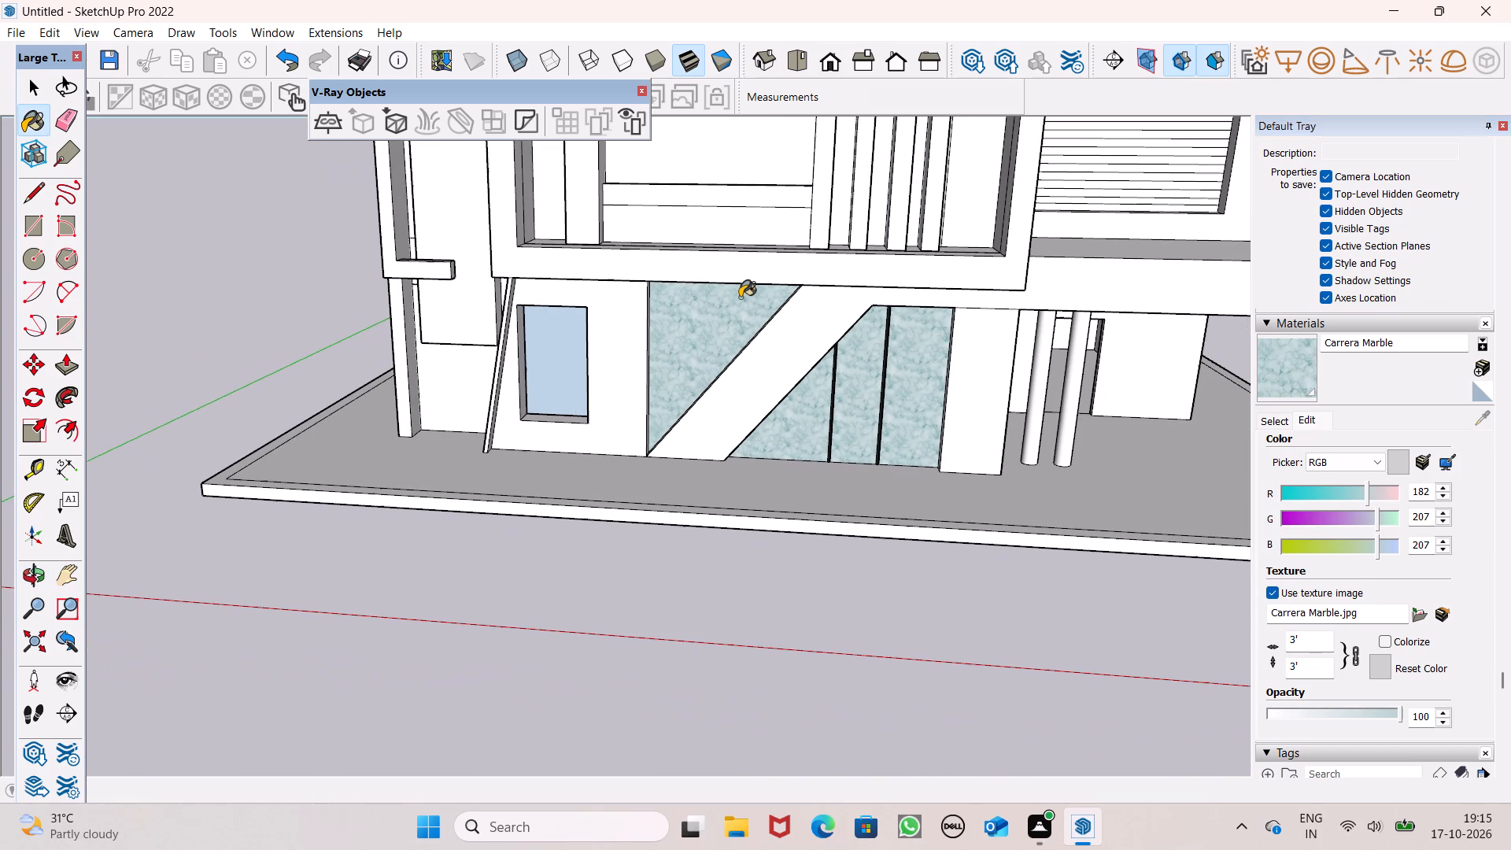
scroll(740, 297, "down", 1)
middle_click_drag(744, 287, 744, 273)
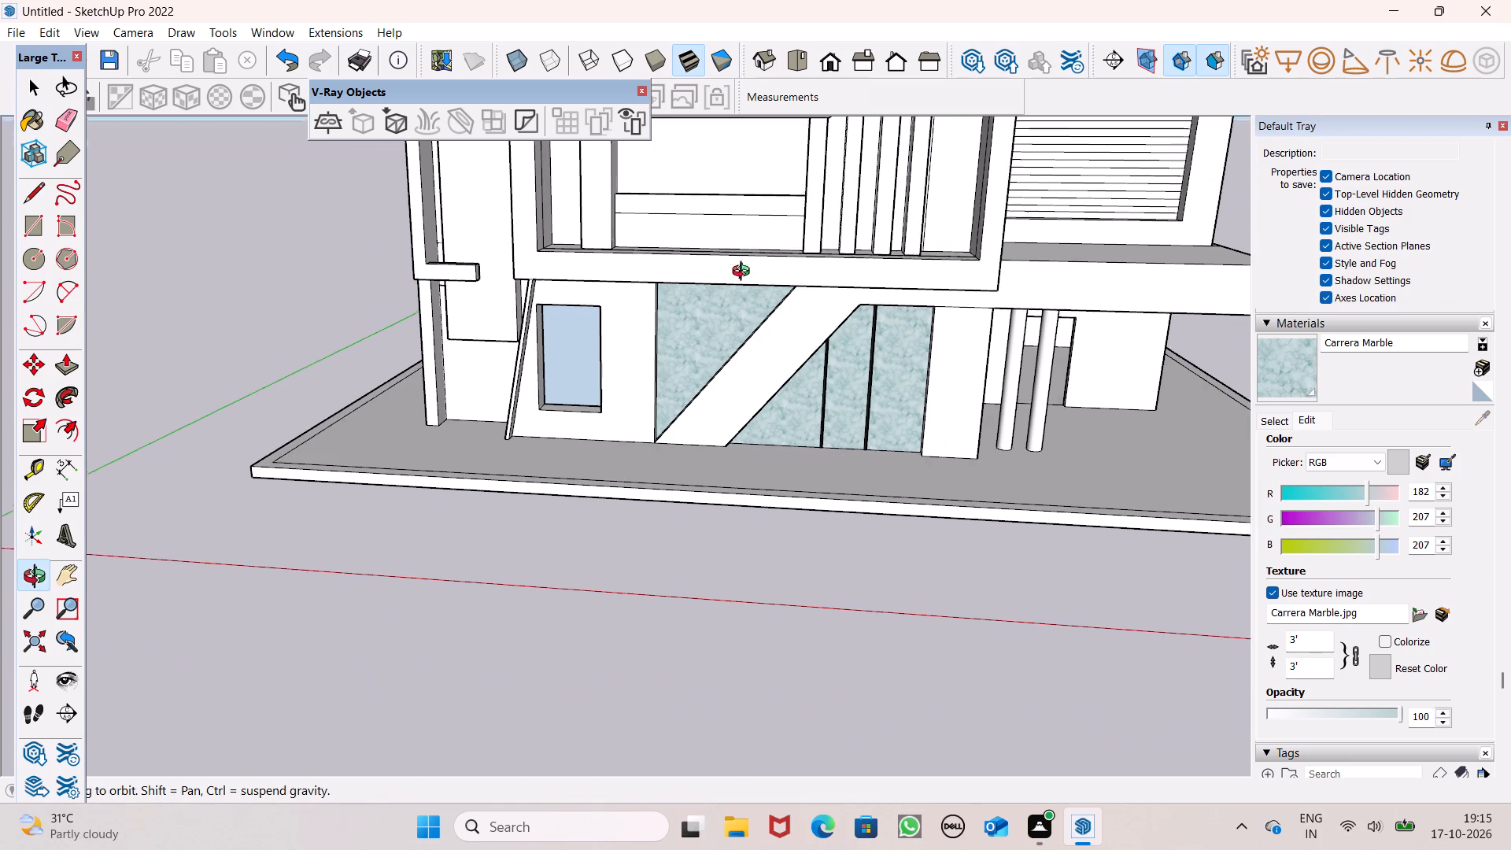
middle_click_drag(744, 273, 737, 172)
scroll(737, 173, "up", 1)
scroll(758, 256, "up", 4)
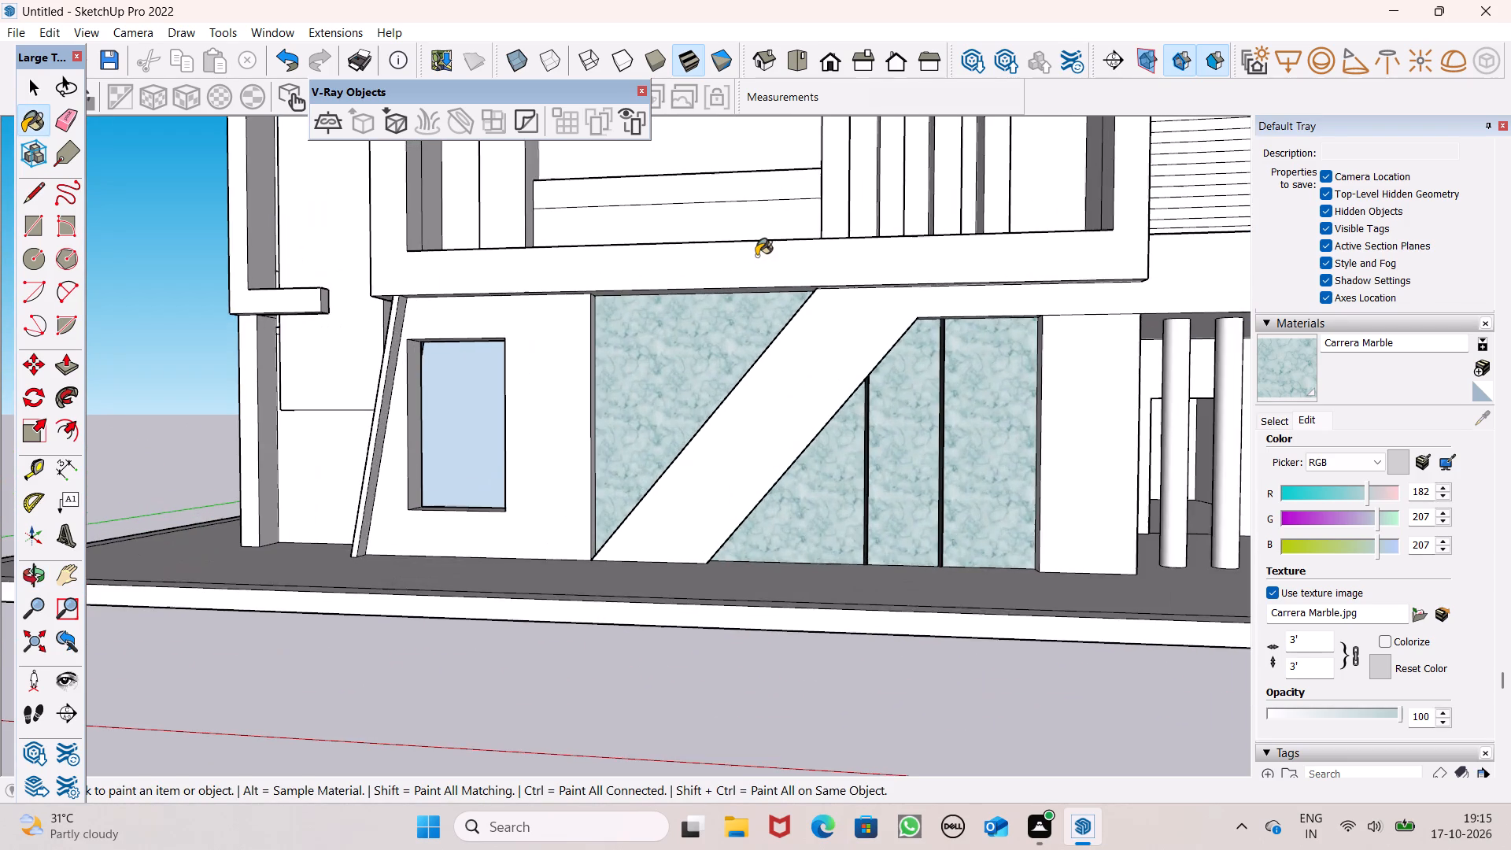
scroll(755, 271, "up", 4)
middle_click_drag(669, 372, 711, 467)
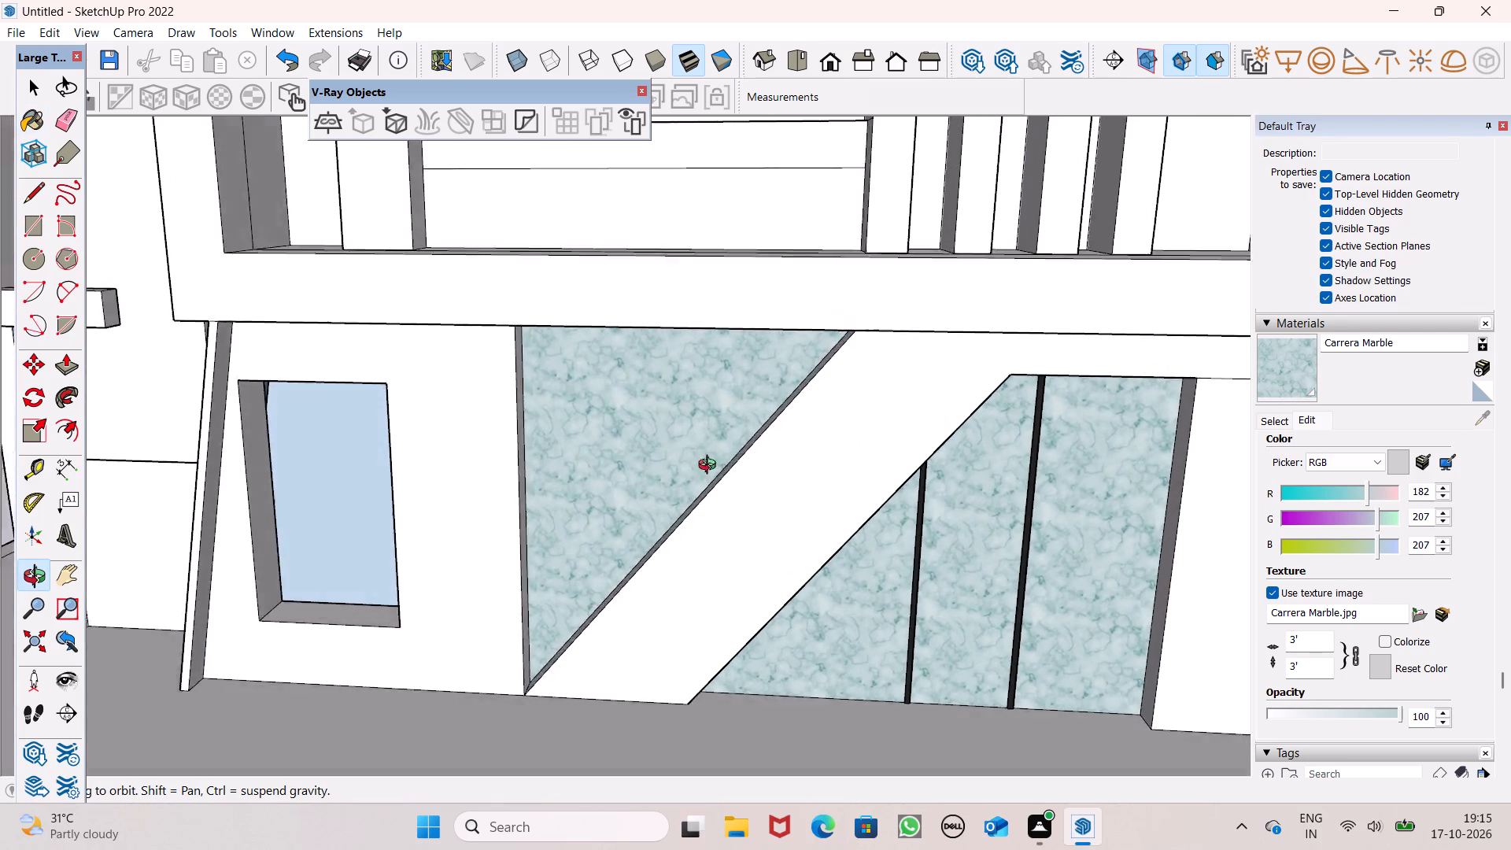
middle_click_drag(711, 467, 665, 420)
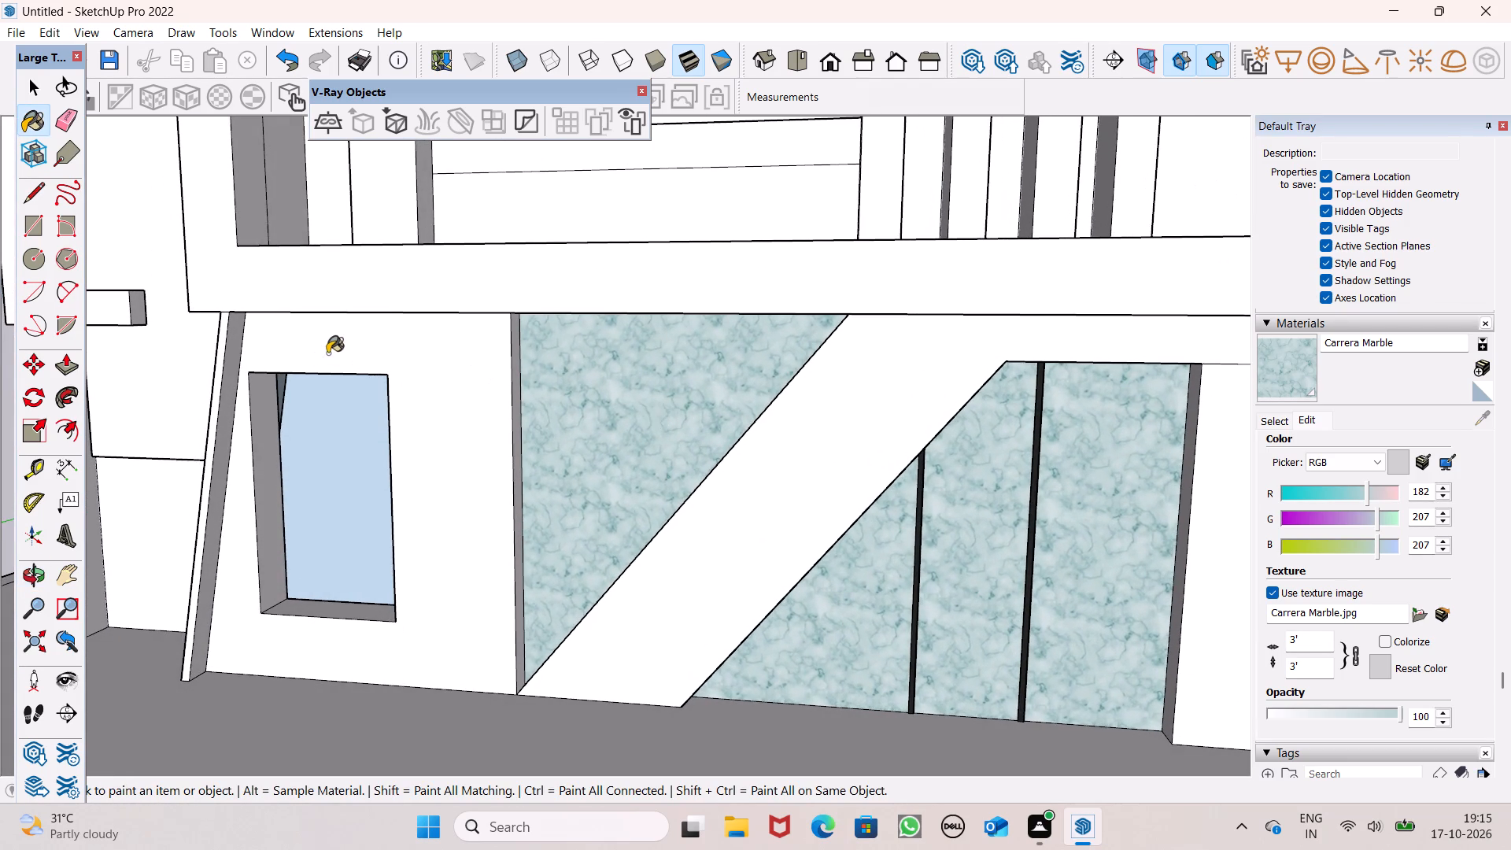
Draw two closely spaced horizontal lines, about 7' 10" and 8' long, across the upper part of the triangular marble panel.
left_click(31, 191)
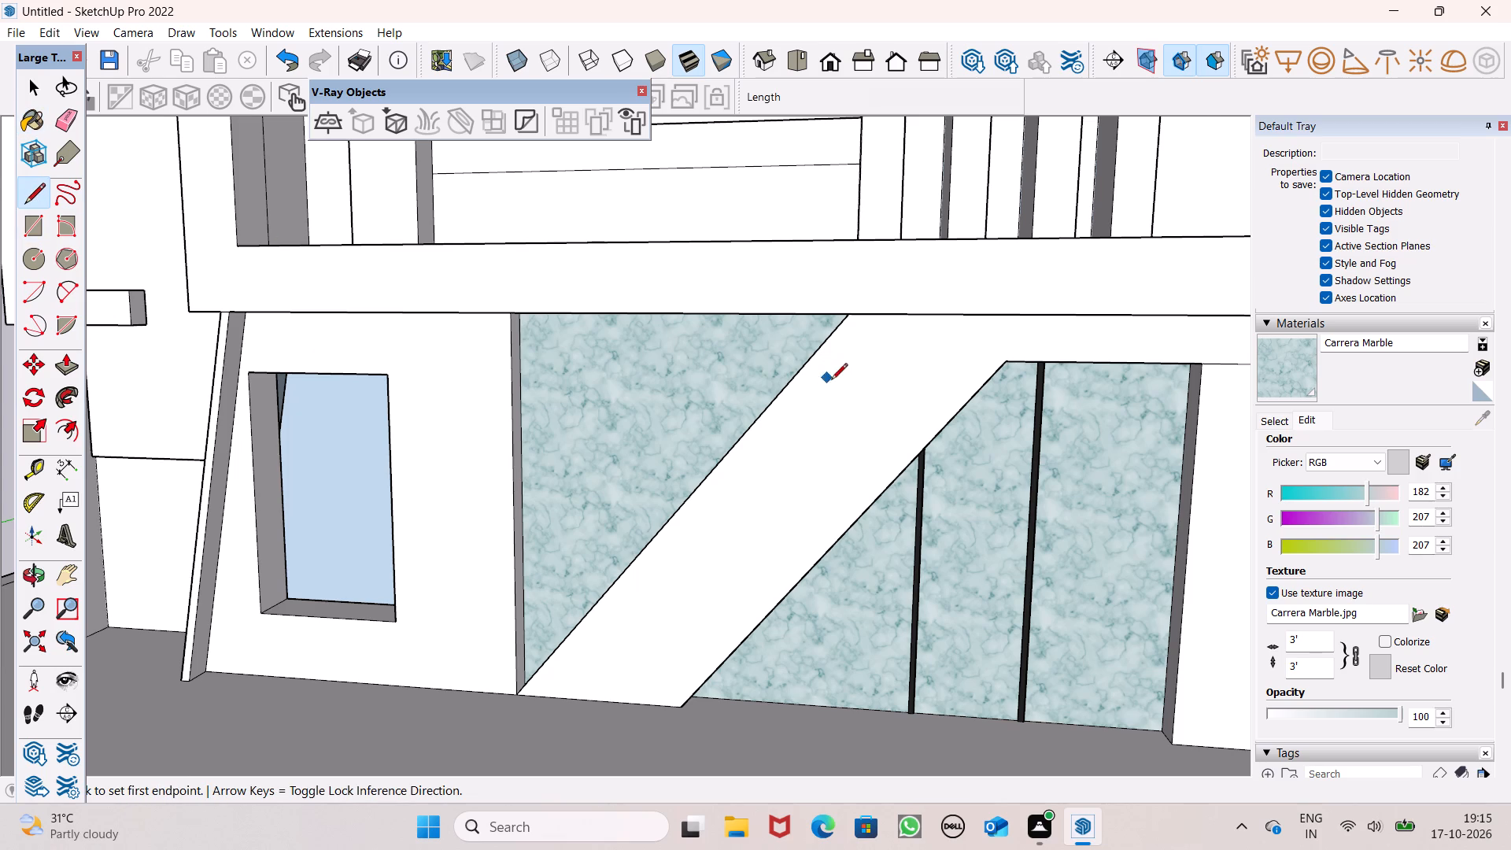
scroll(752, 375, "up", 3)
middle_click_drag(781, 402, 822, 475)
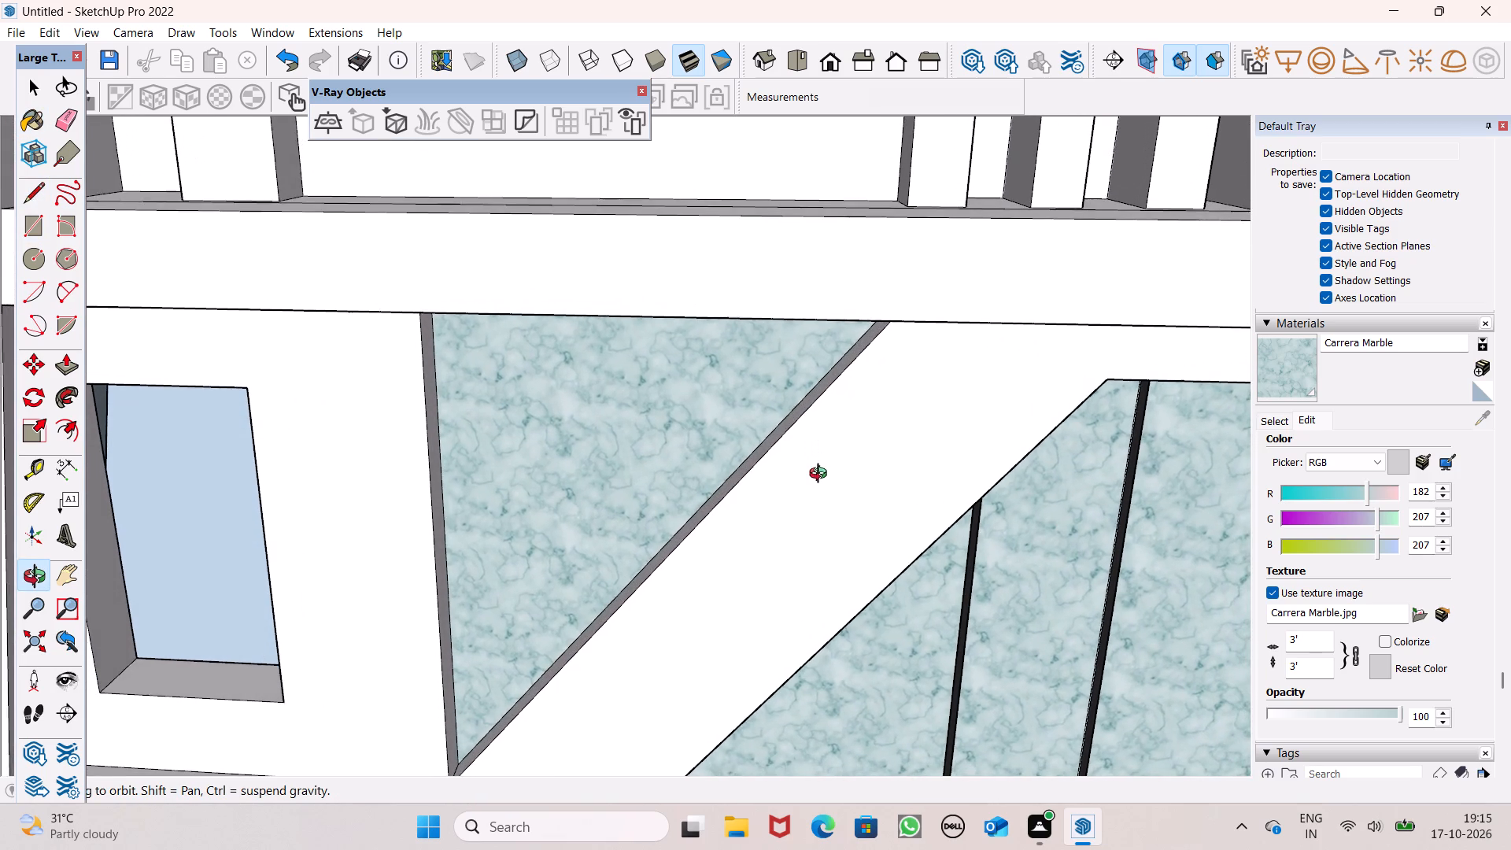
middle_click_drag(822, 475, 811, 467)
scroll(446, 388, "up", 2)
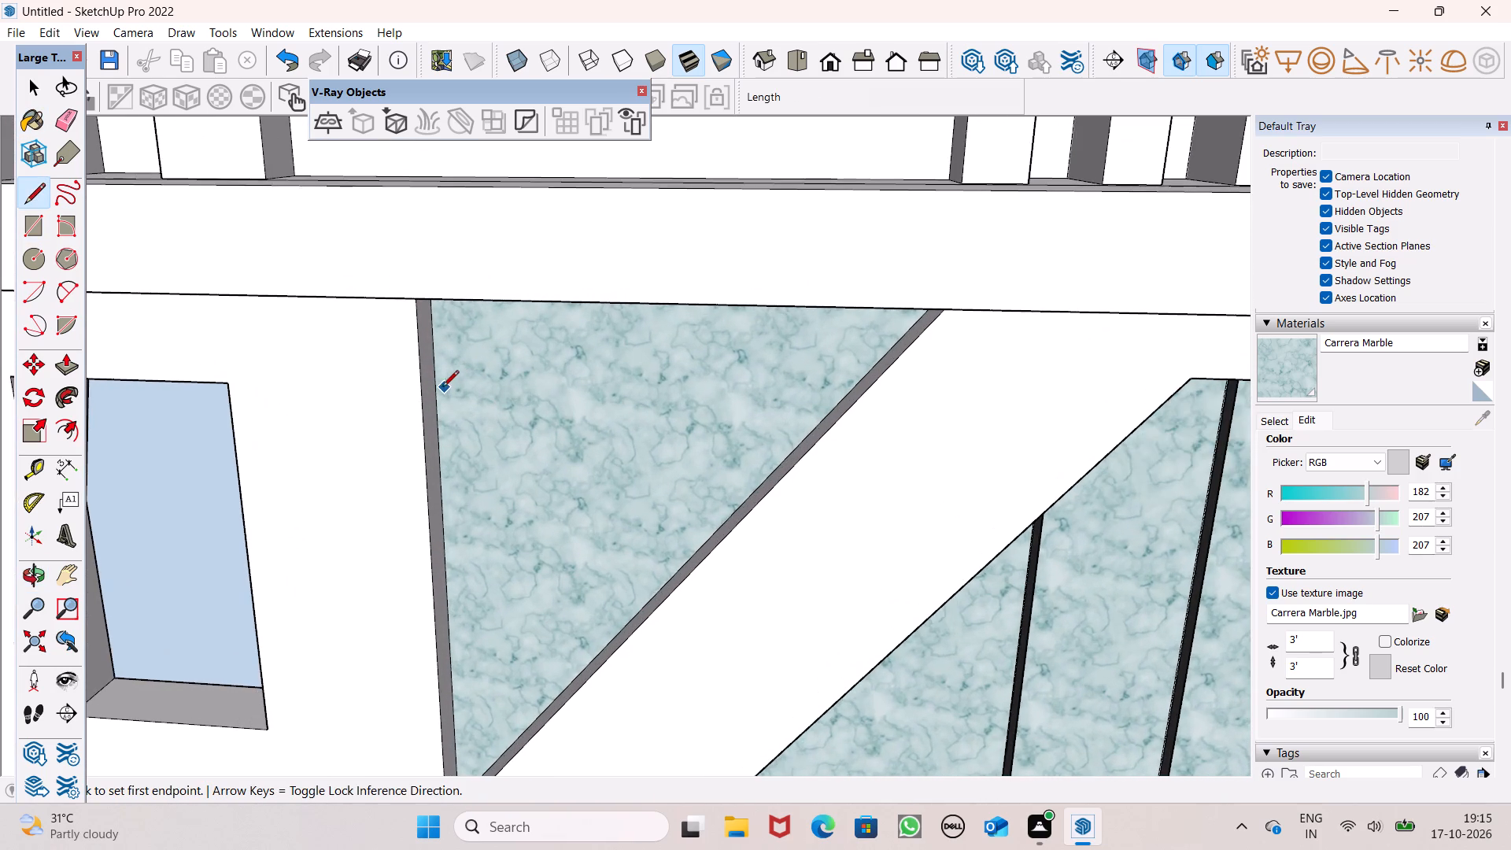
left_click(432, 376)
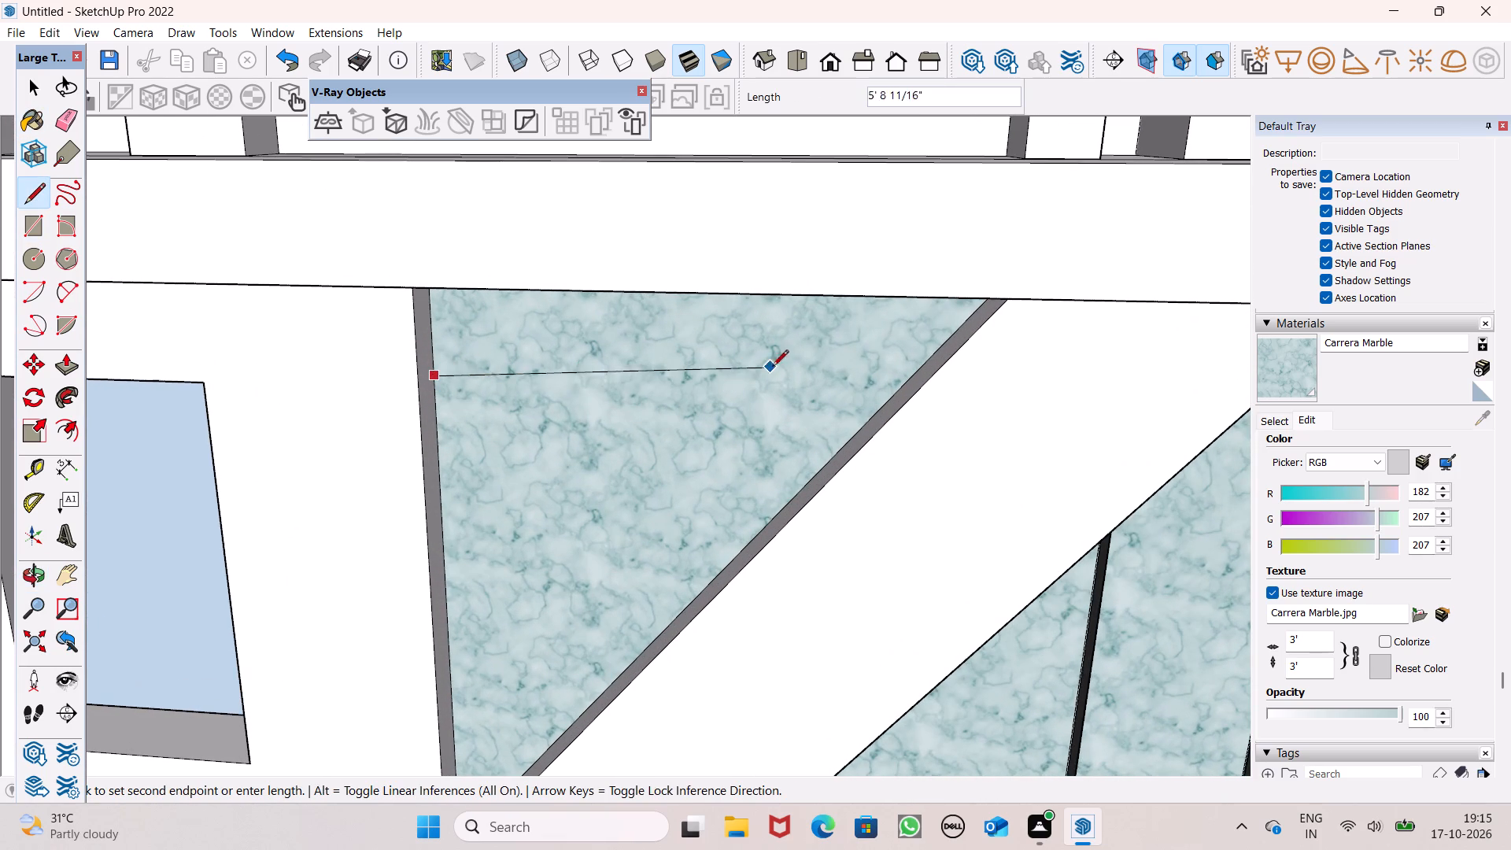
left_click(903, 386)
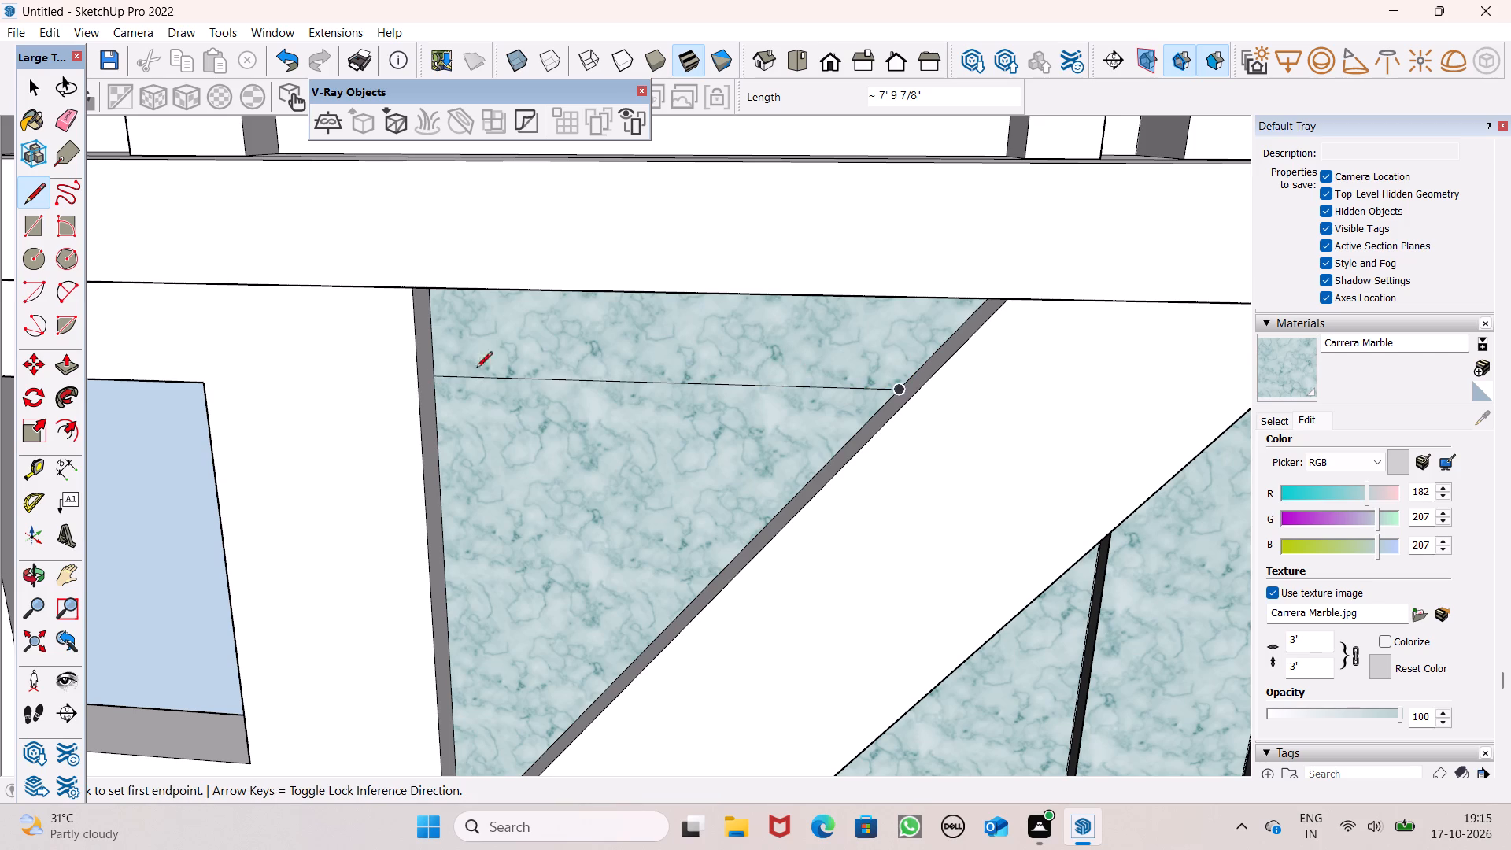
left_click(438, 364)
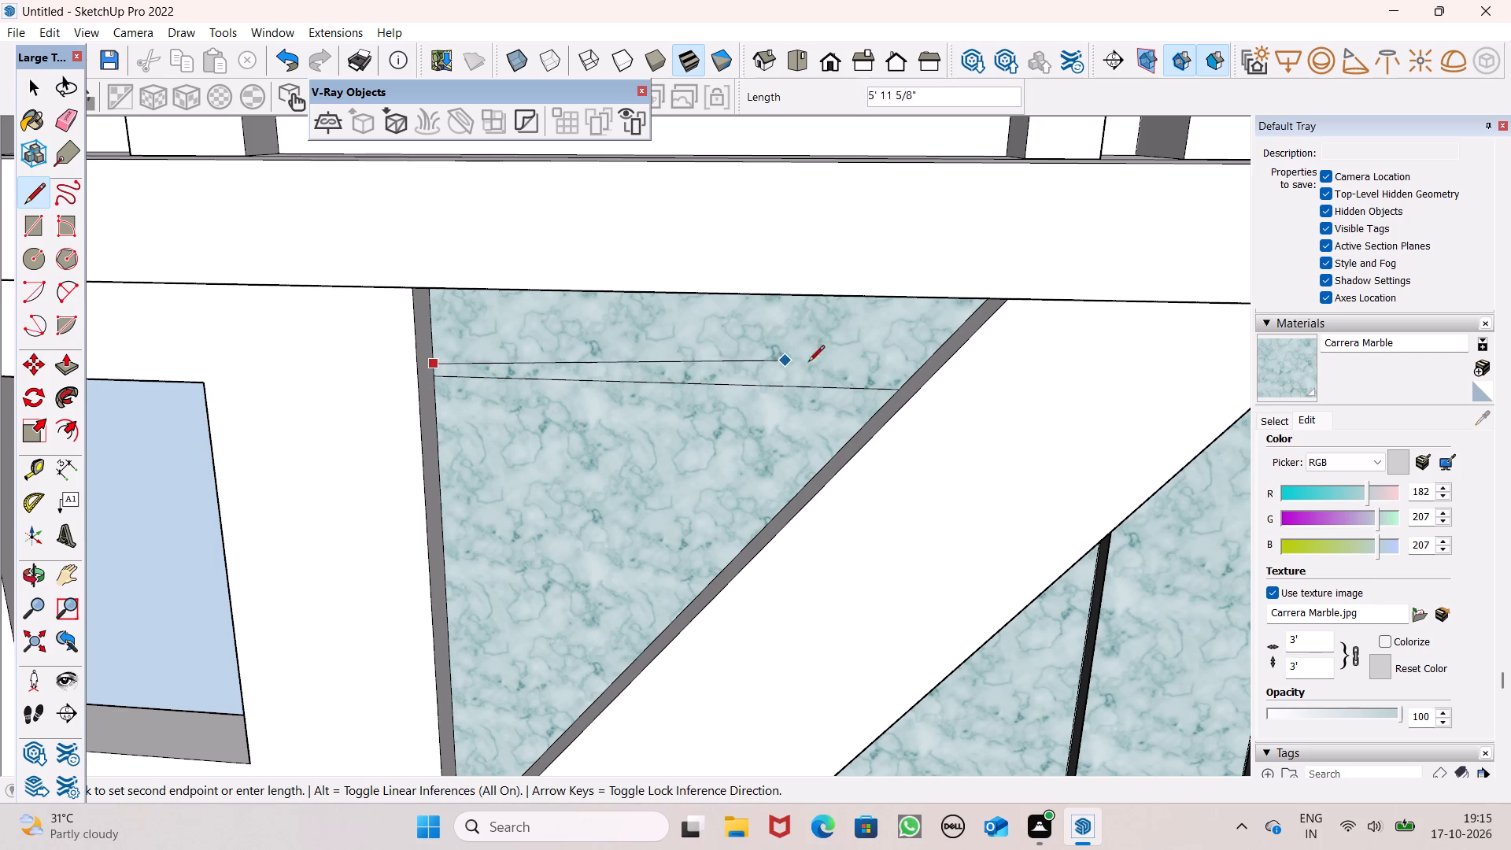
left_click(912, 378)
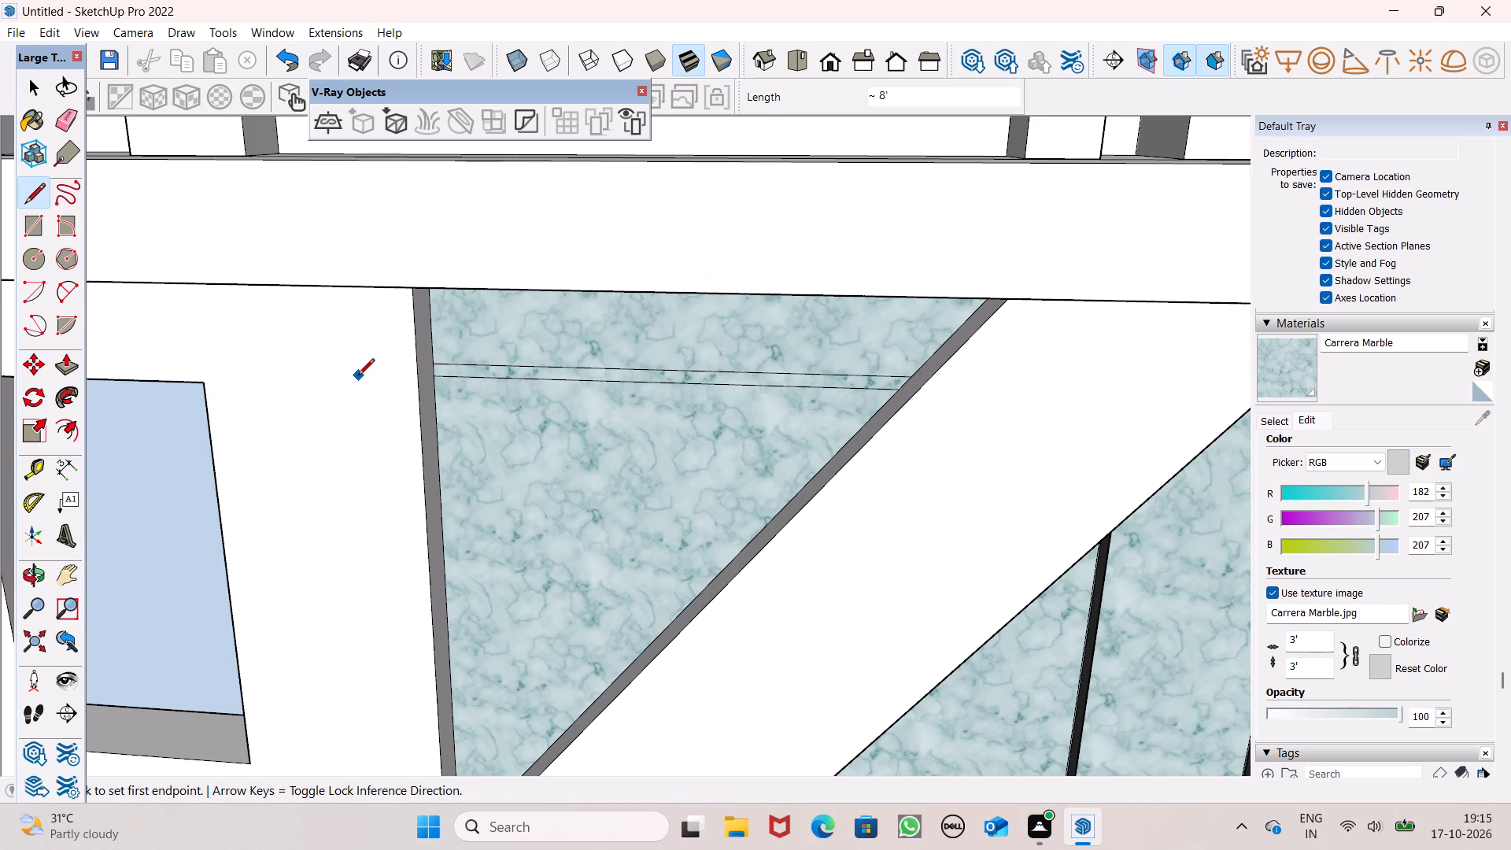
Push/pull the thin horizontal strip on the triangular panel outward about 4 9/16".
left_click(64, 361)
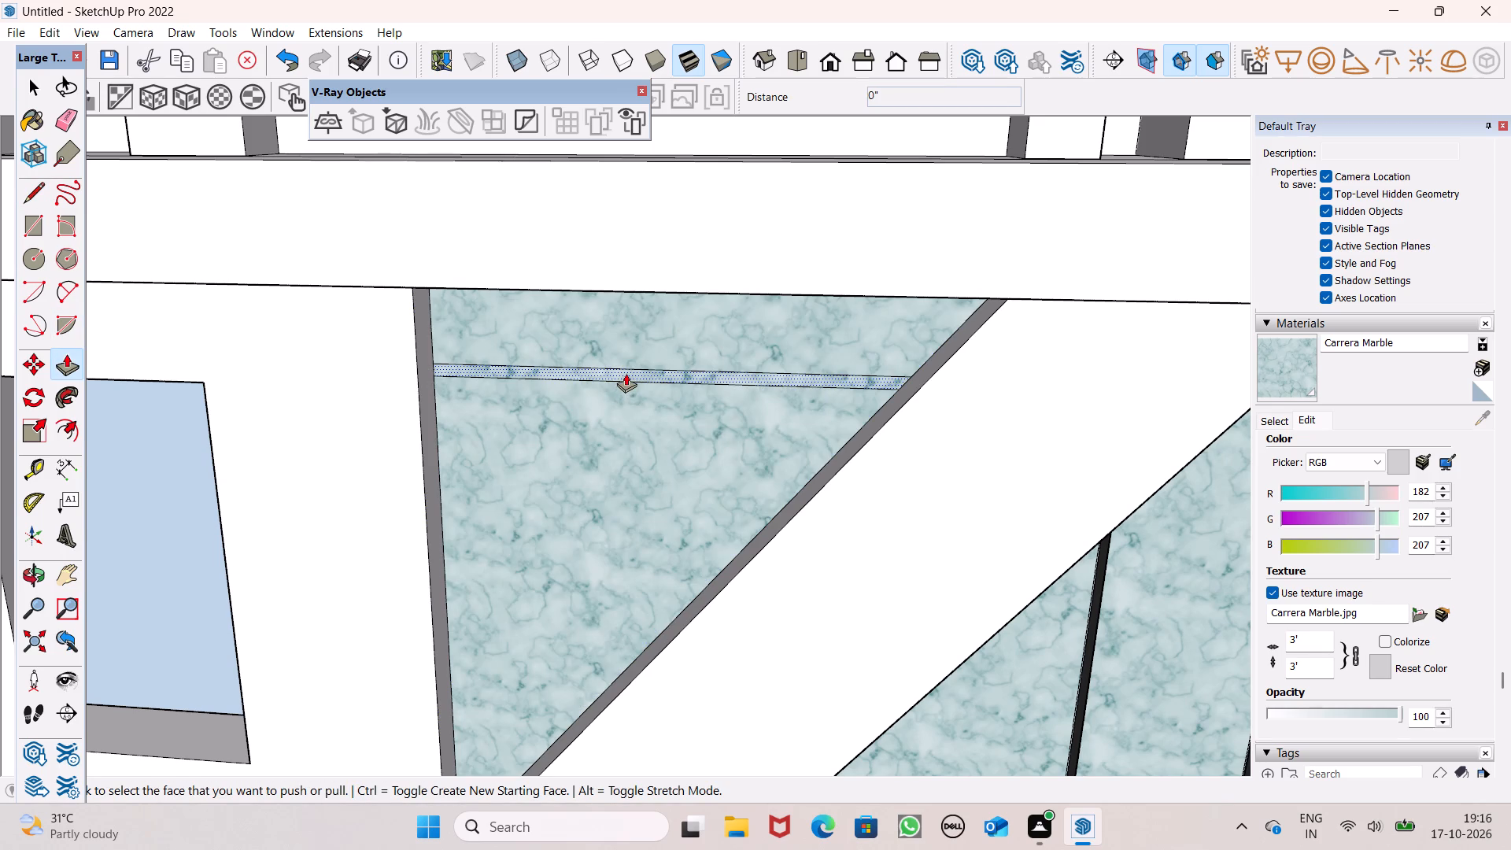
left_click(626, 373)
scroll(678, 328, "down", 1)
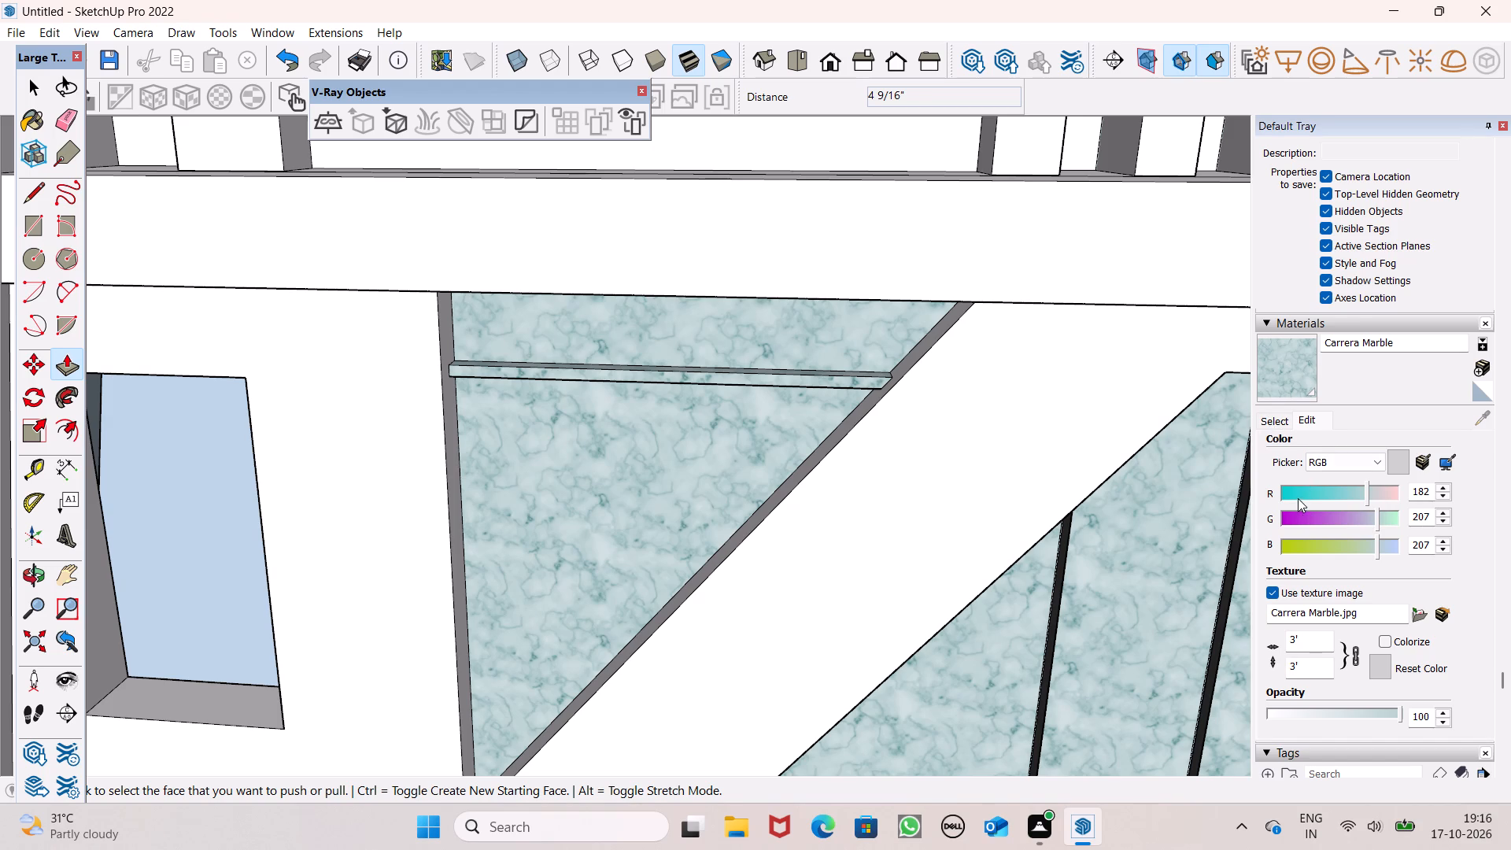
Switch the material library to the Colors collection for painting the horizontal strip.
left_click(1273, 423)
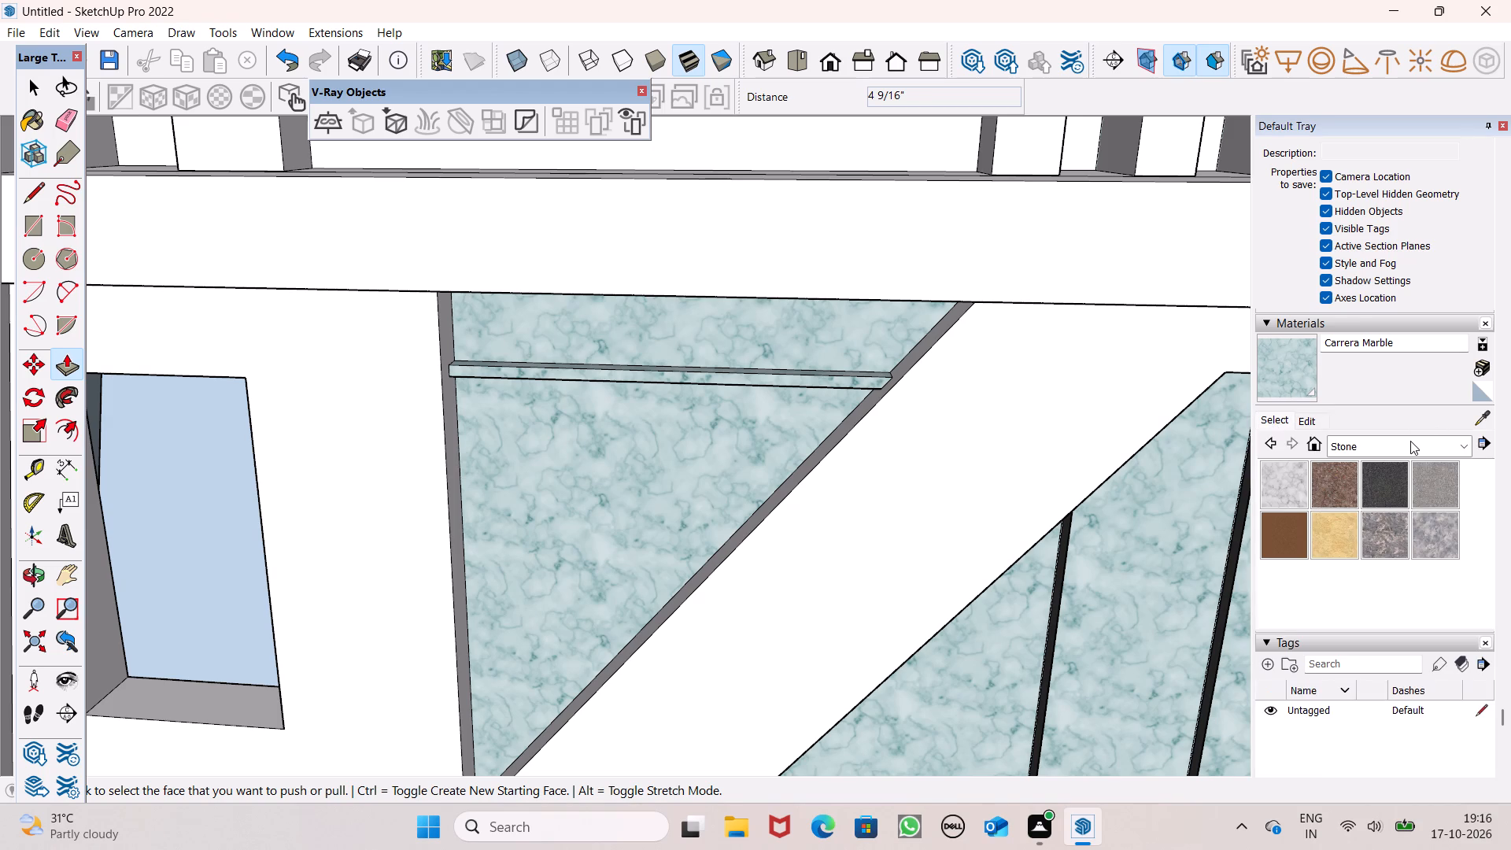
left_click(1410, 441)
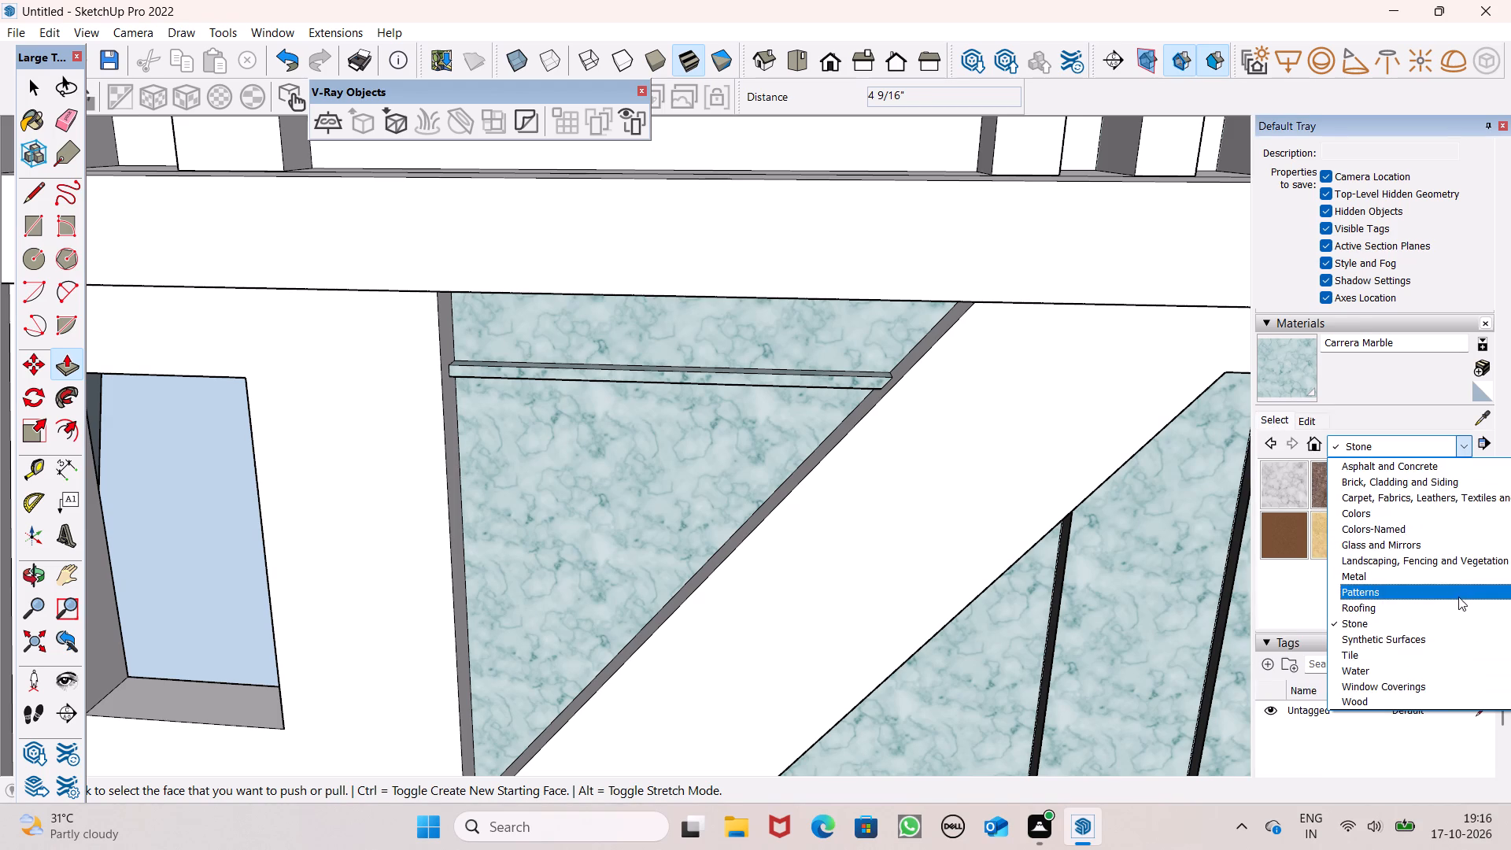
left_click(1431, 518)
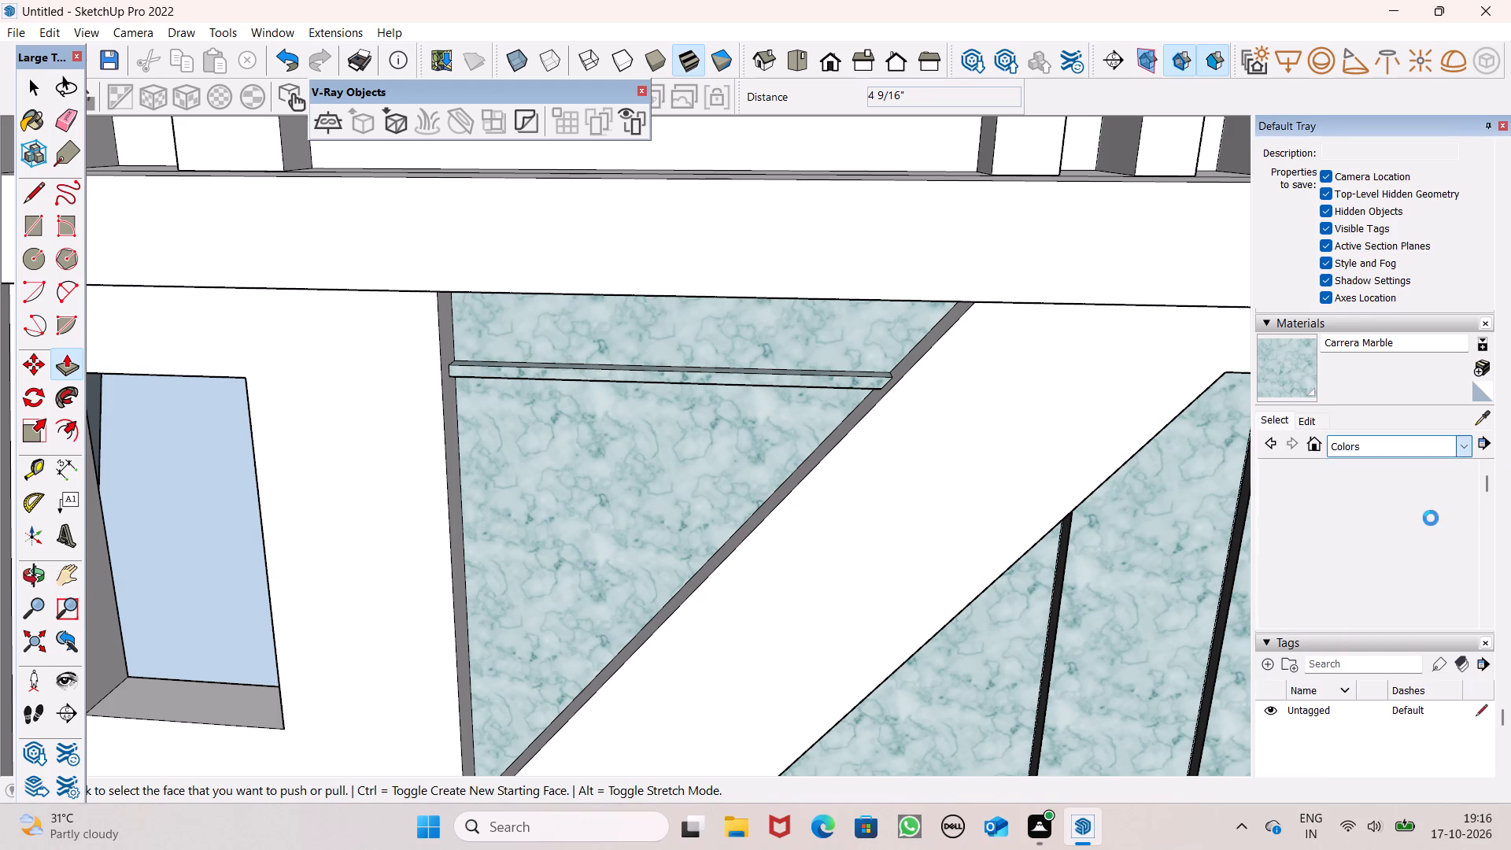